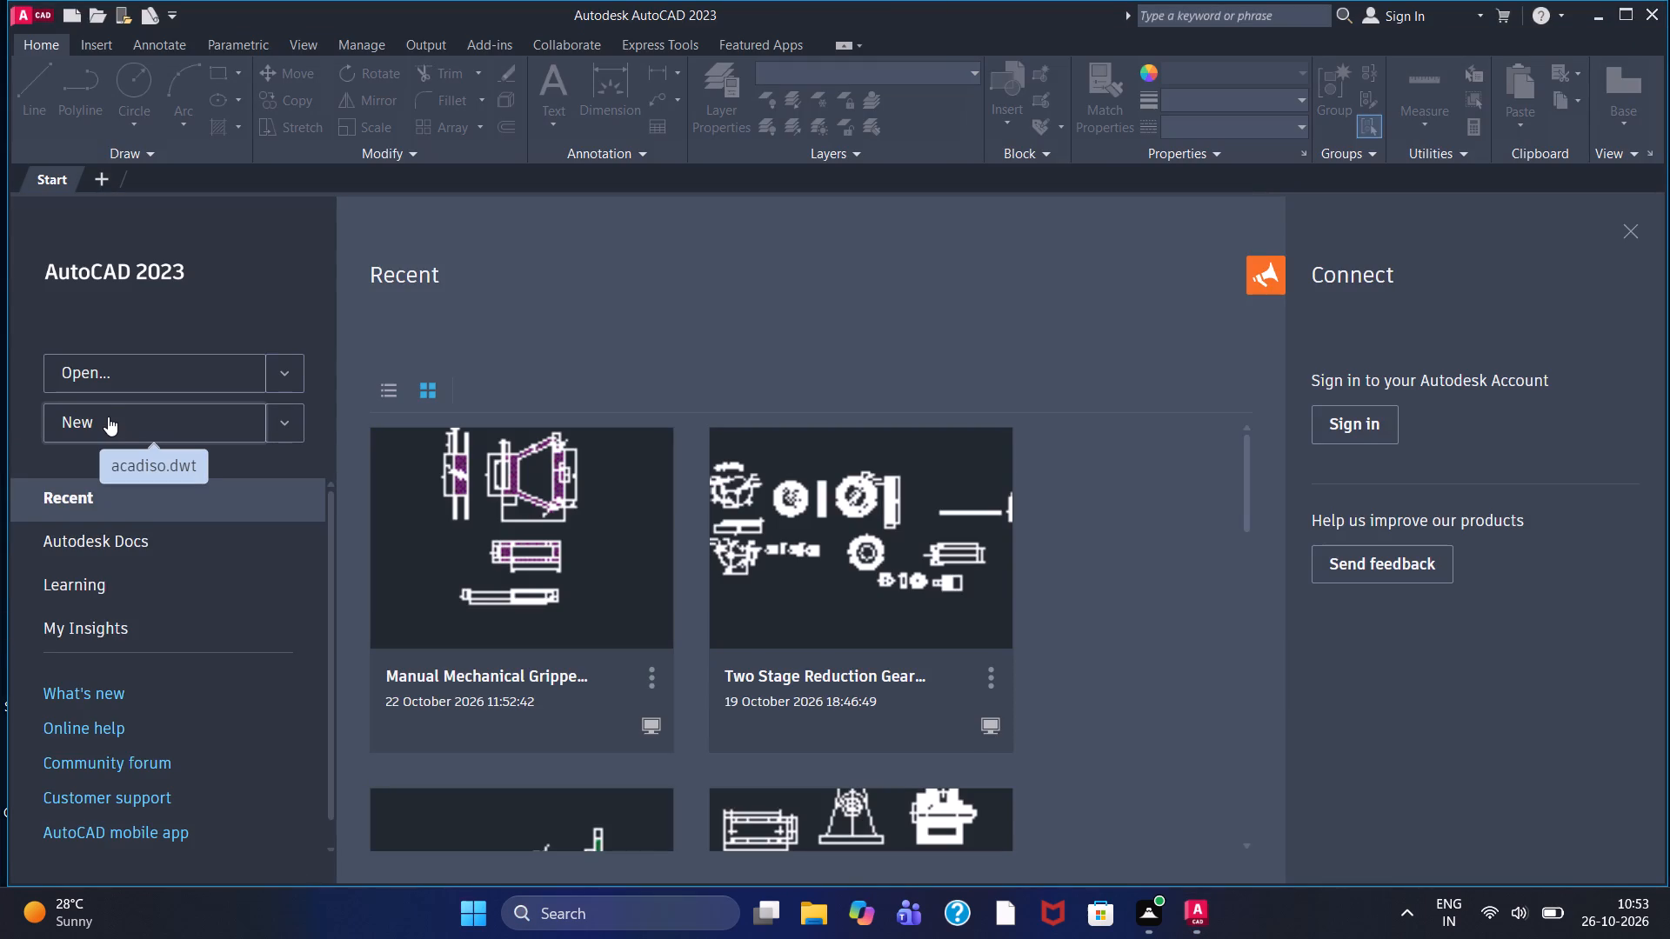
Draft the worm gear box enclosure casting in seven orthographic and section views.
Create a new drawing from the acadiso.dwt template.
left_click(108, 416)
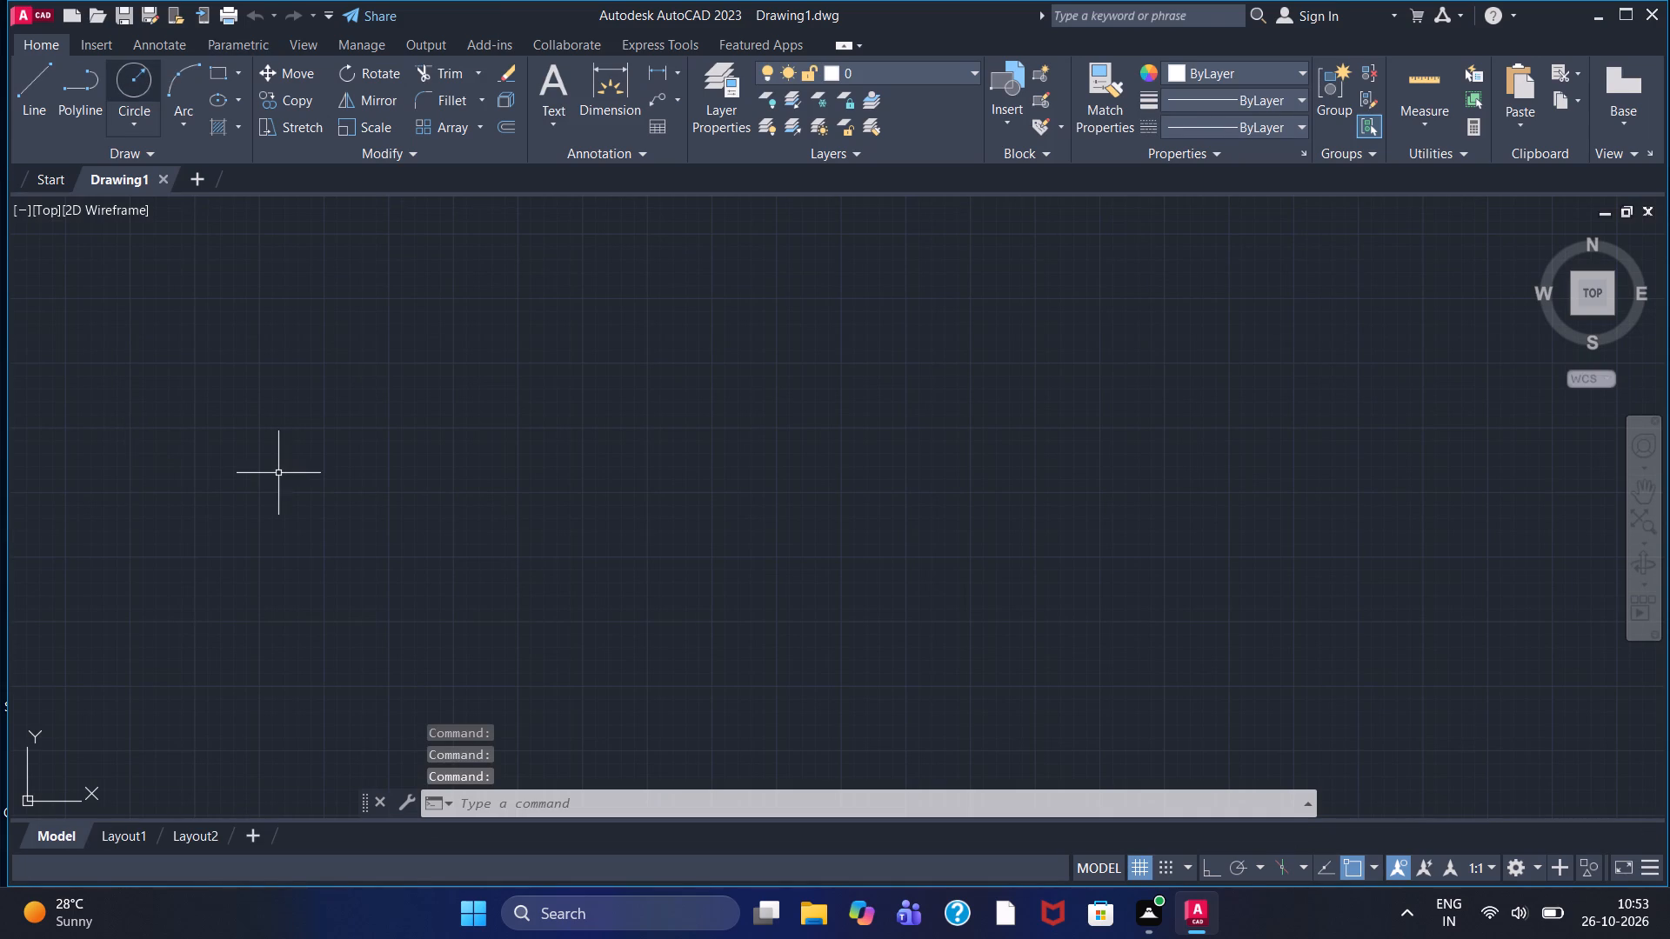
Set the model space limits from 0,0 to 100,100.
type("limits")
key("Return")
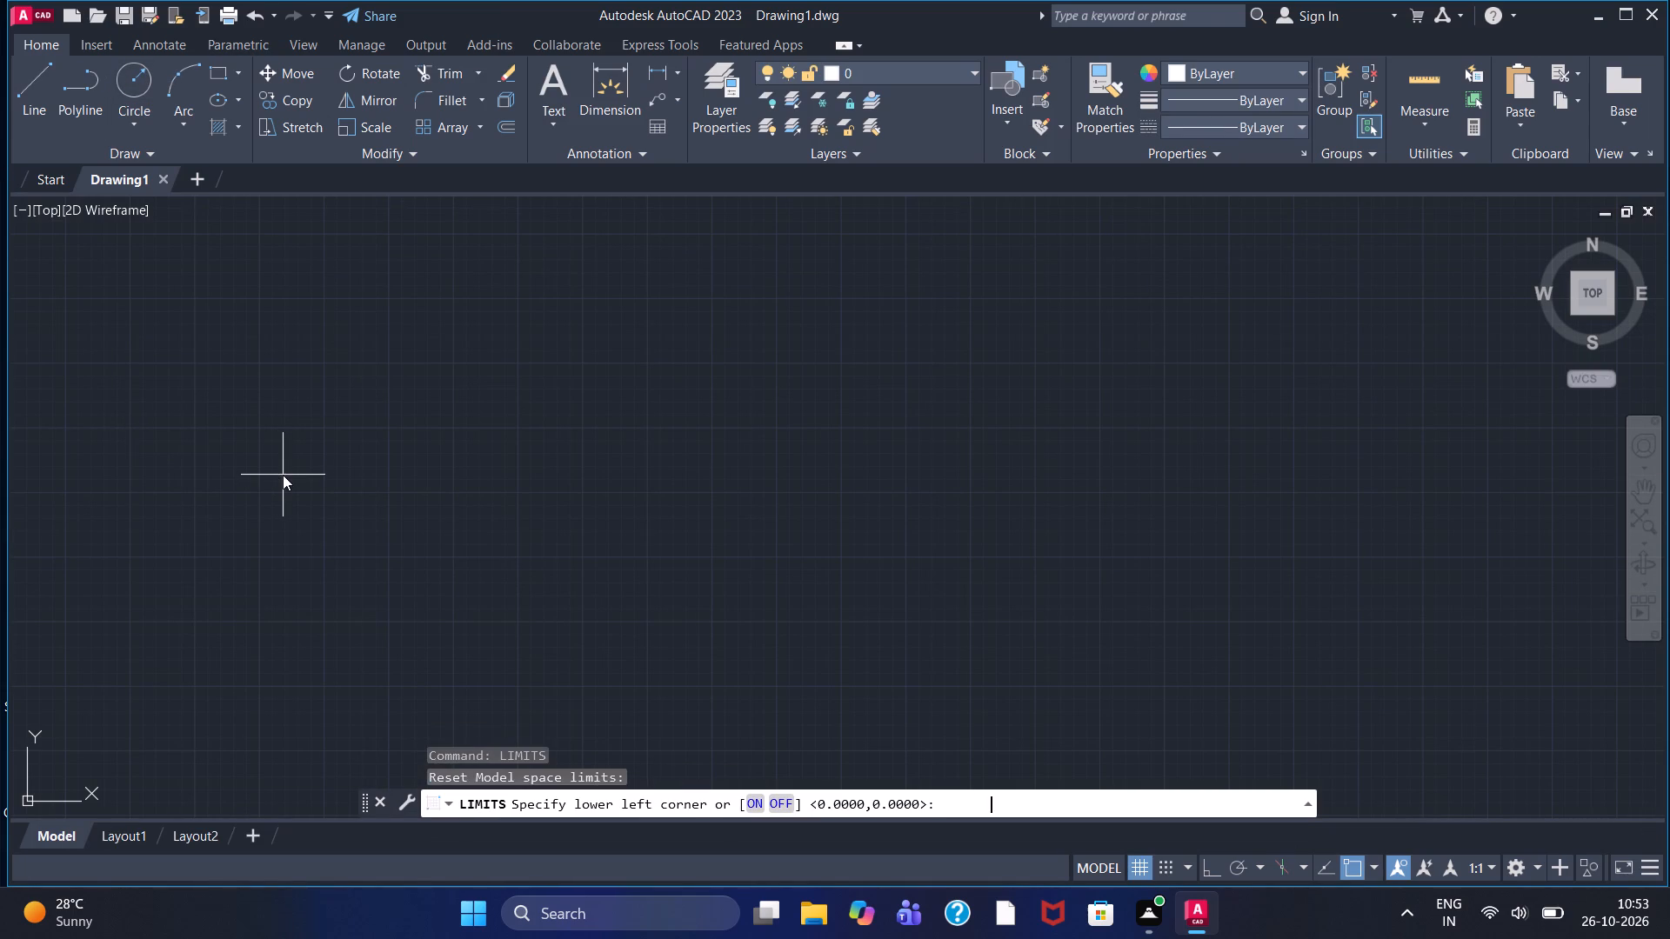
type("0,0")
key("Return")
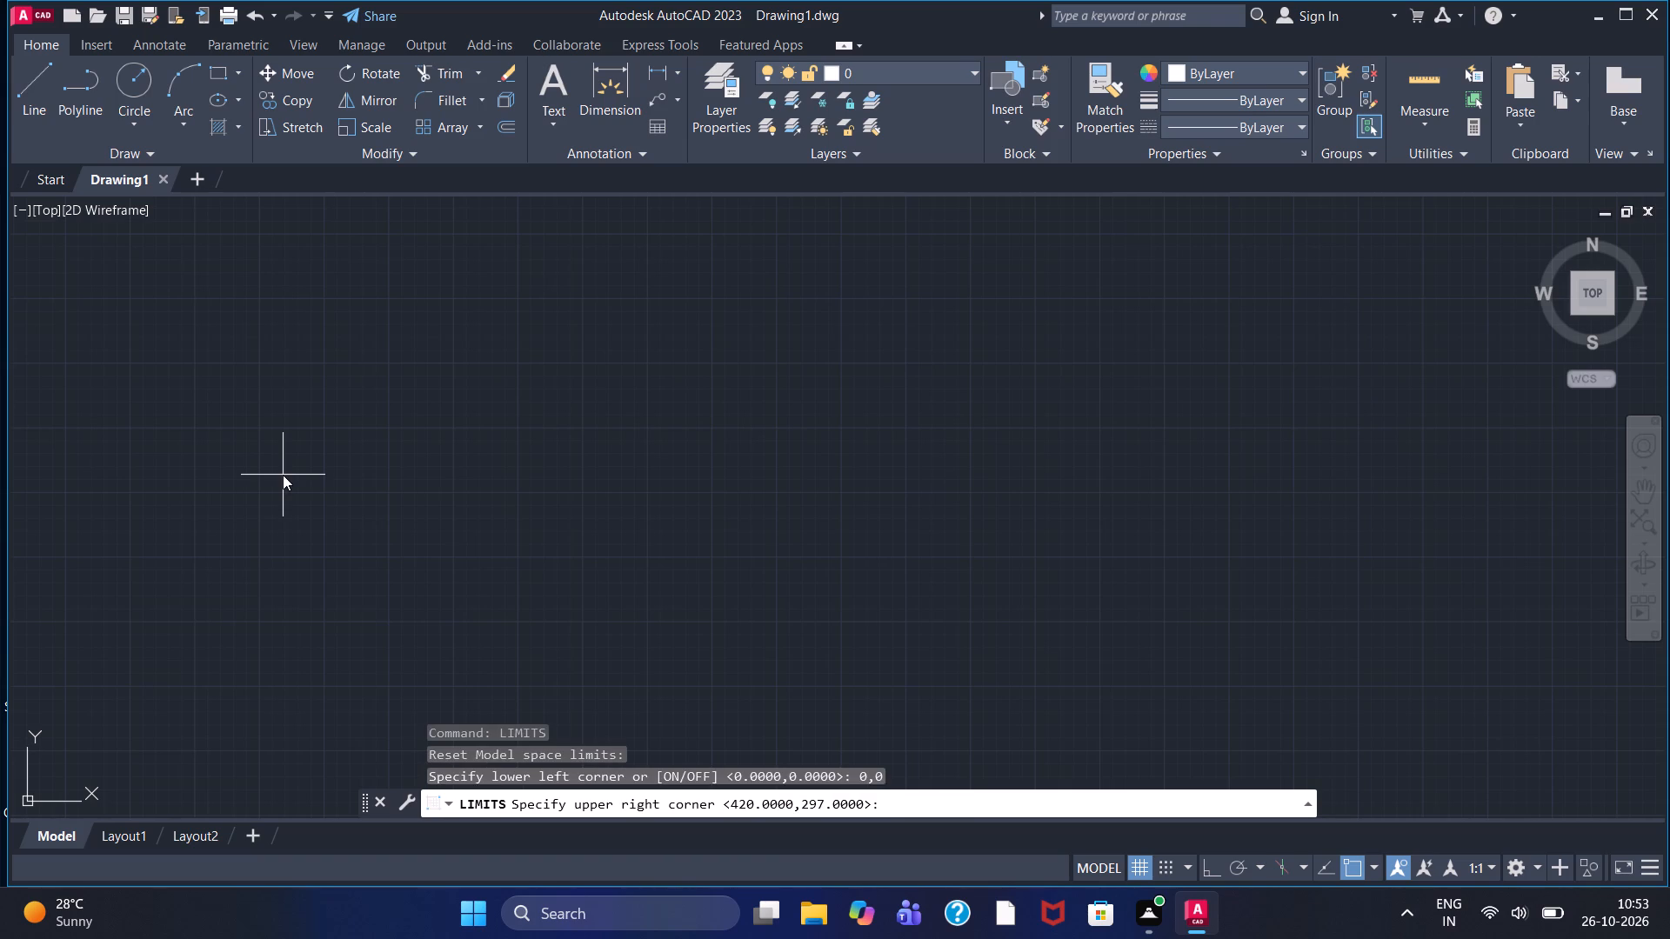
type("100,100")
key("Return")
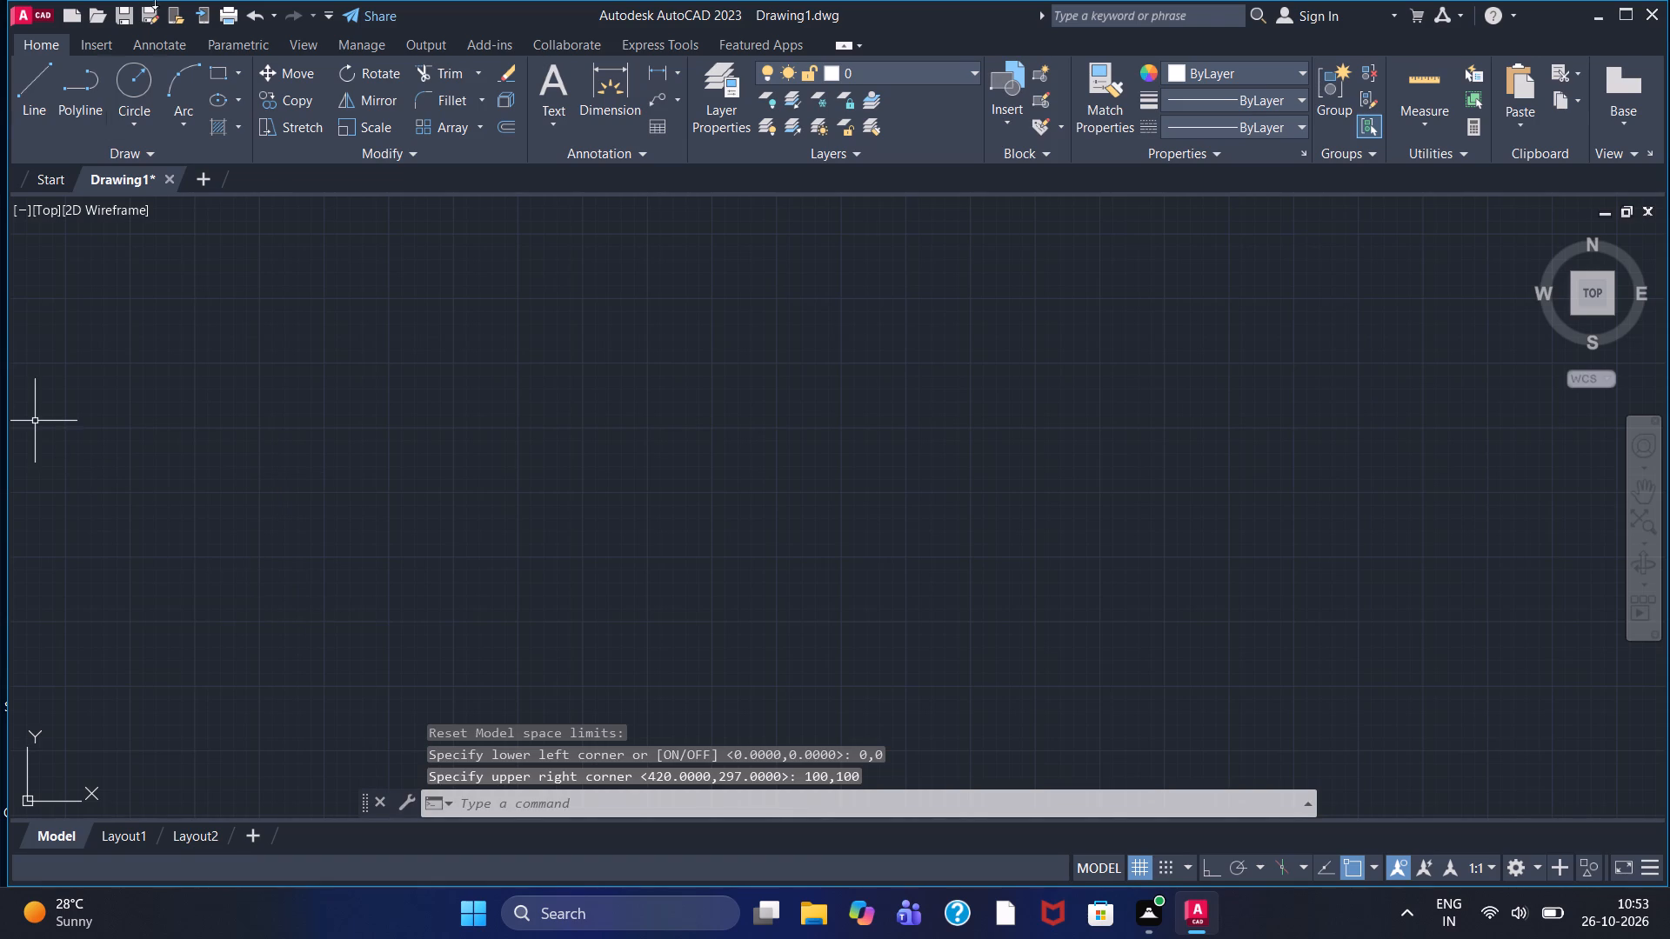
Draw a circle of diameter 68 by centre and diameter in the empty model space.
left_click(124, 123)
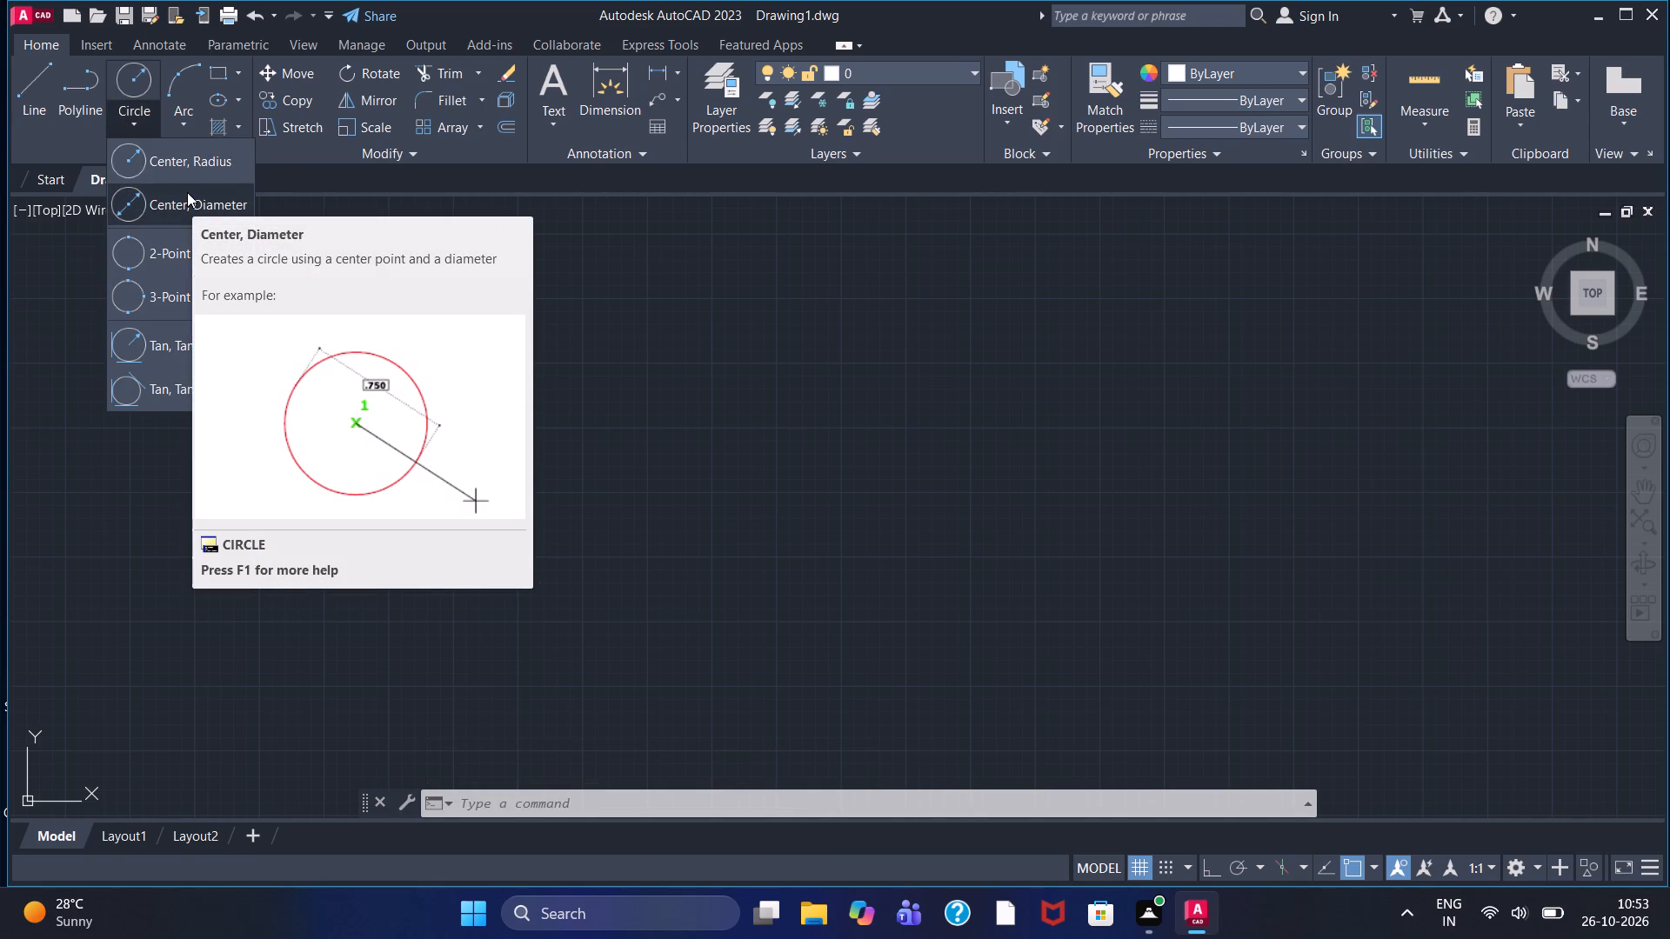
left_click(187, 192)
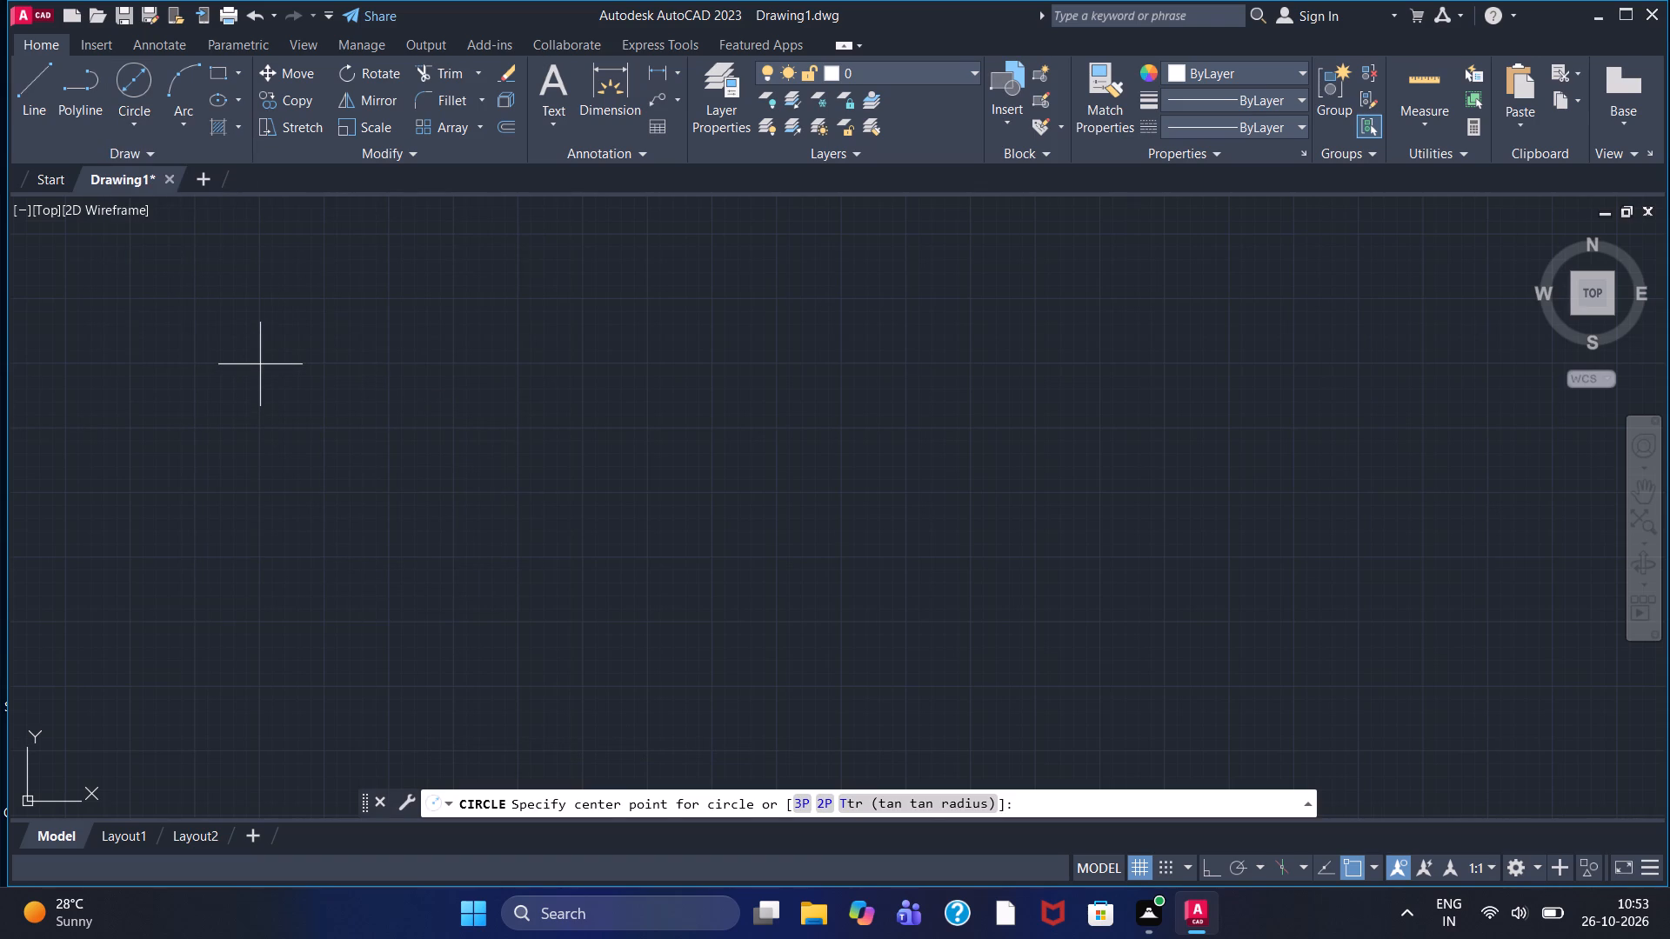
left_click(260, 364)
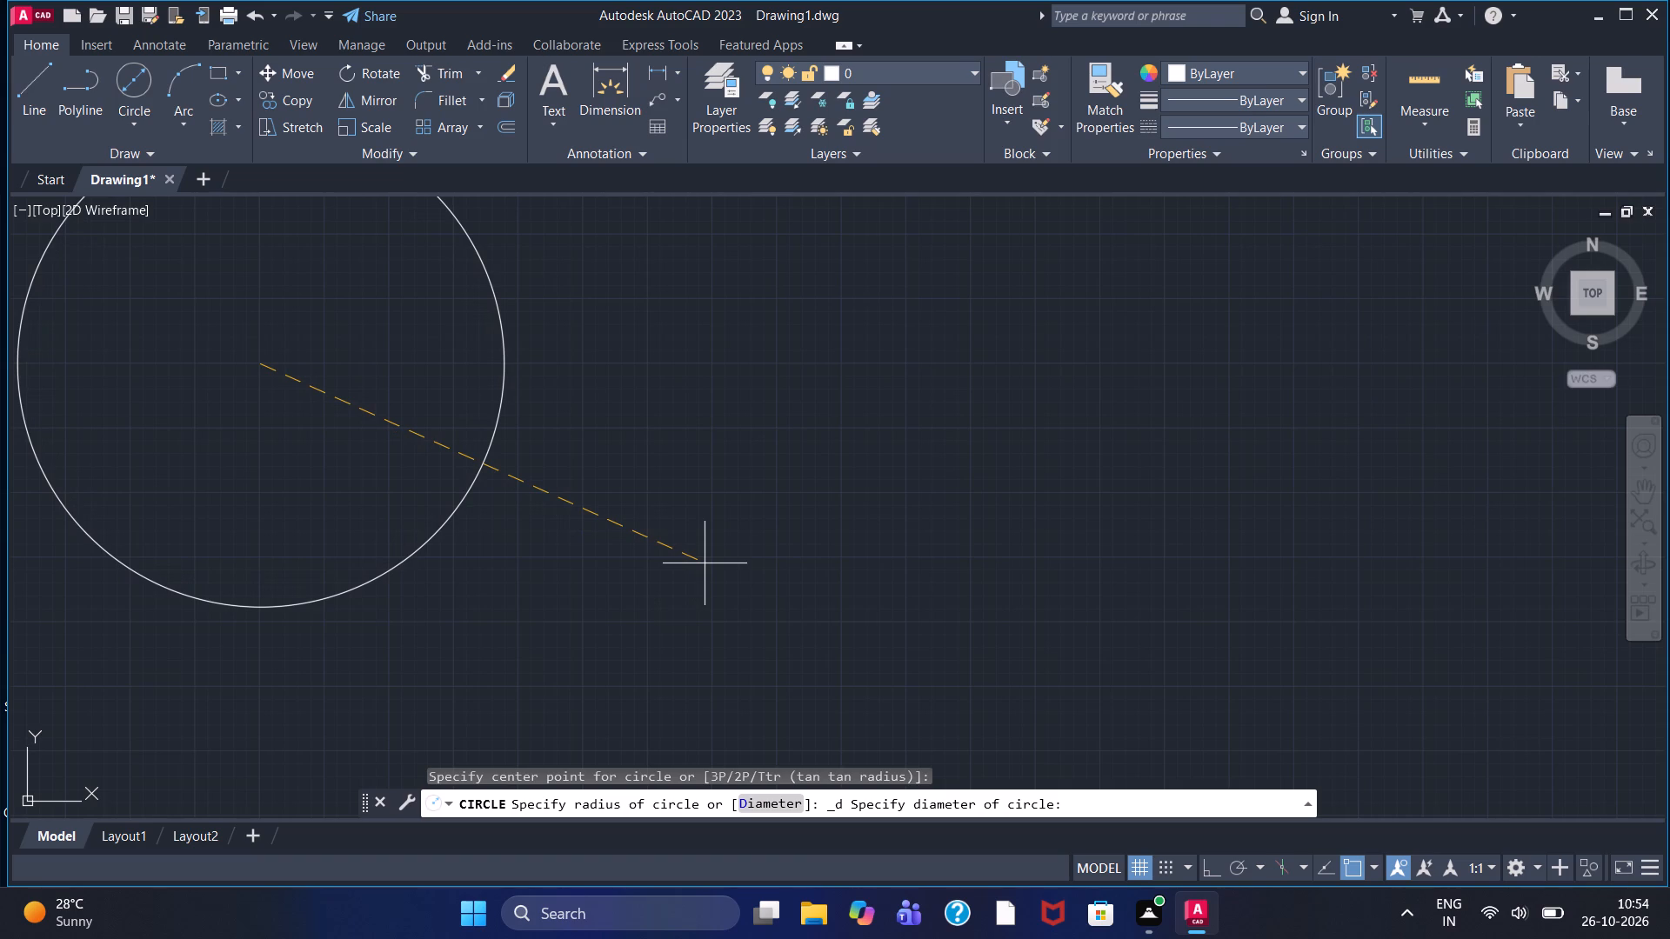
type("68")
key("Return")
Draw a smaller concentric circle about 45.8 in diameter inside the 68-diameter circle.
scroll(154, 288, "up", 2)
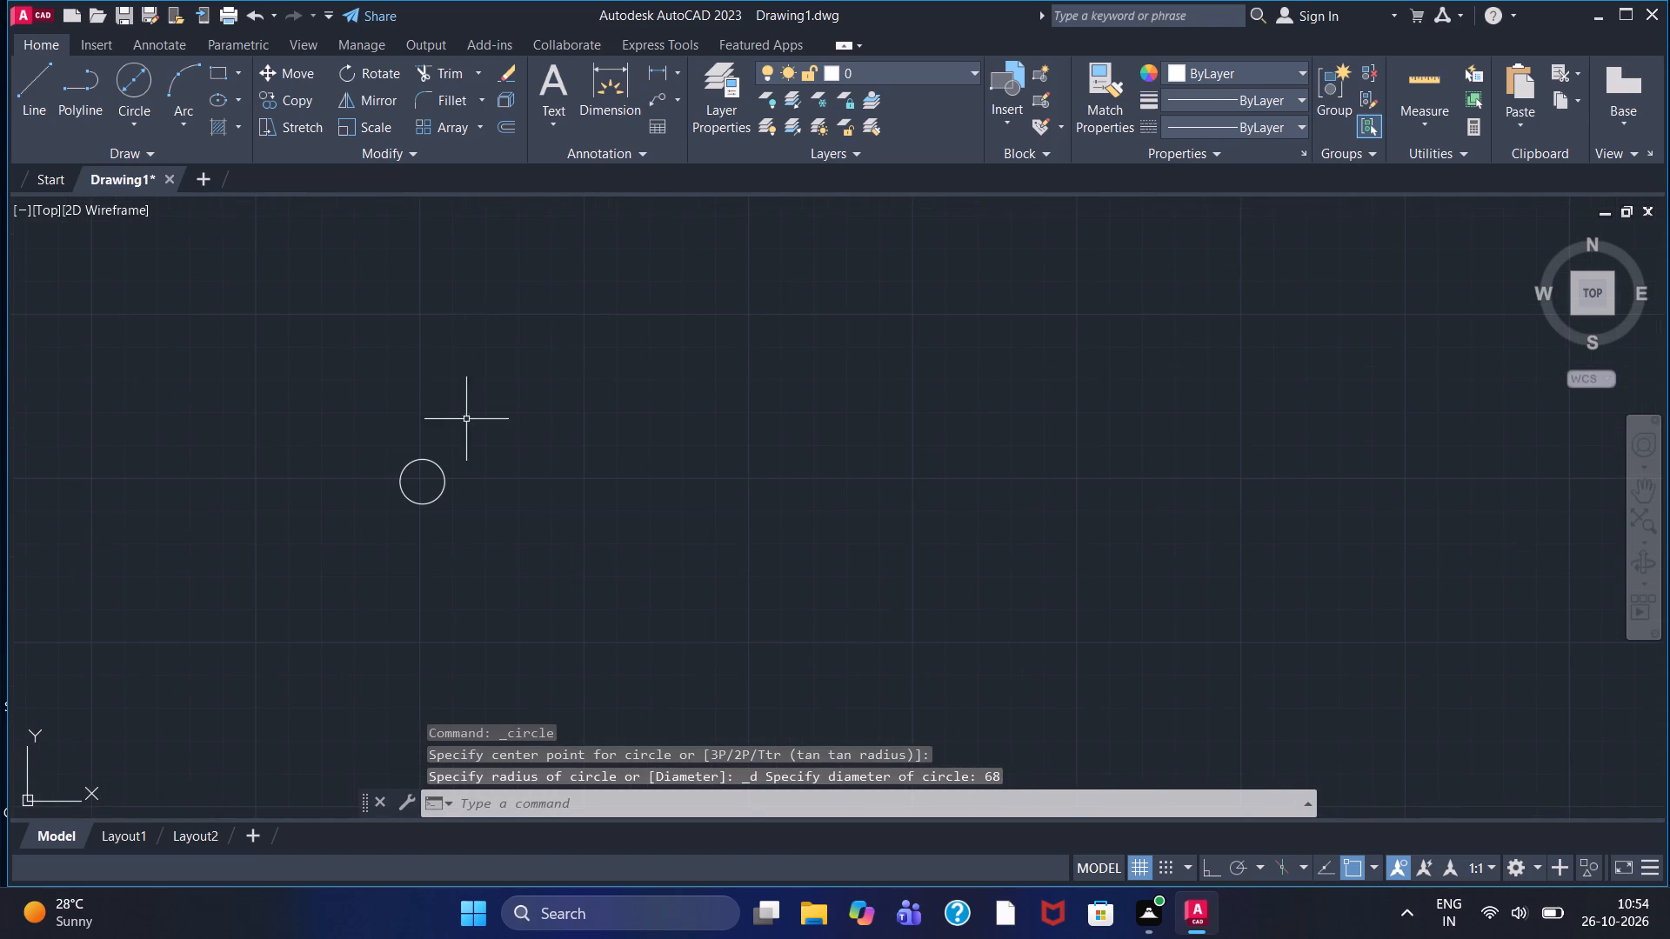
scroll(455, 537, "up", 2)
scroll(360, 320, "up", 2)
scroll(391, 472, "up", 1)
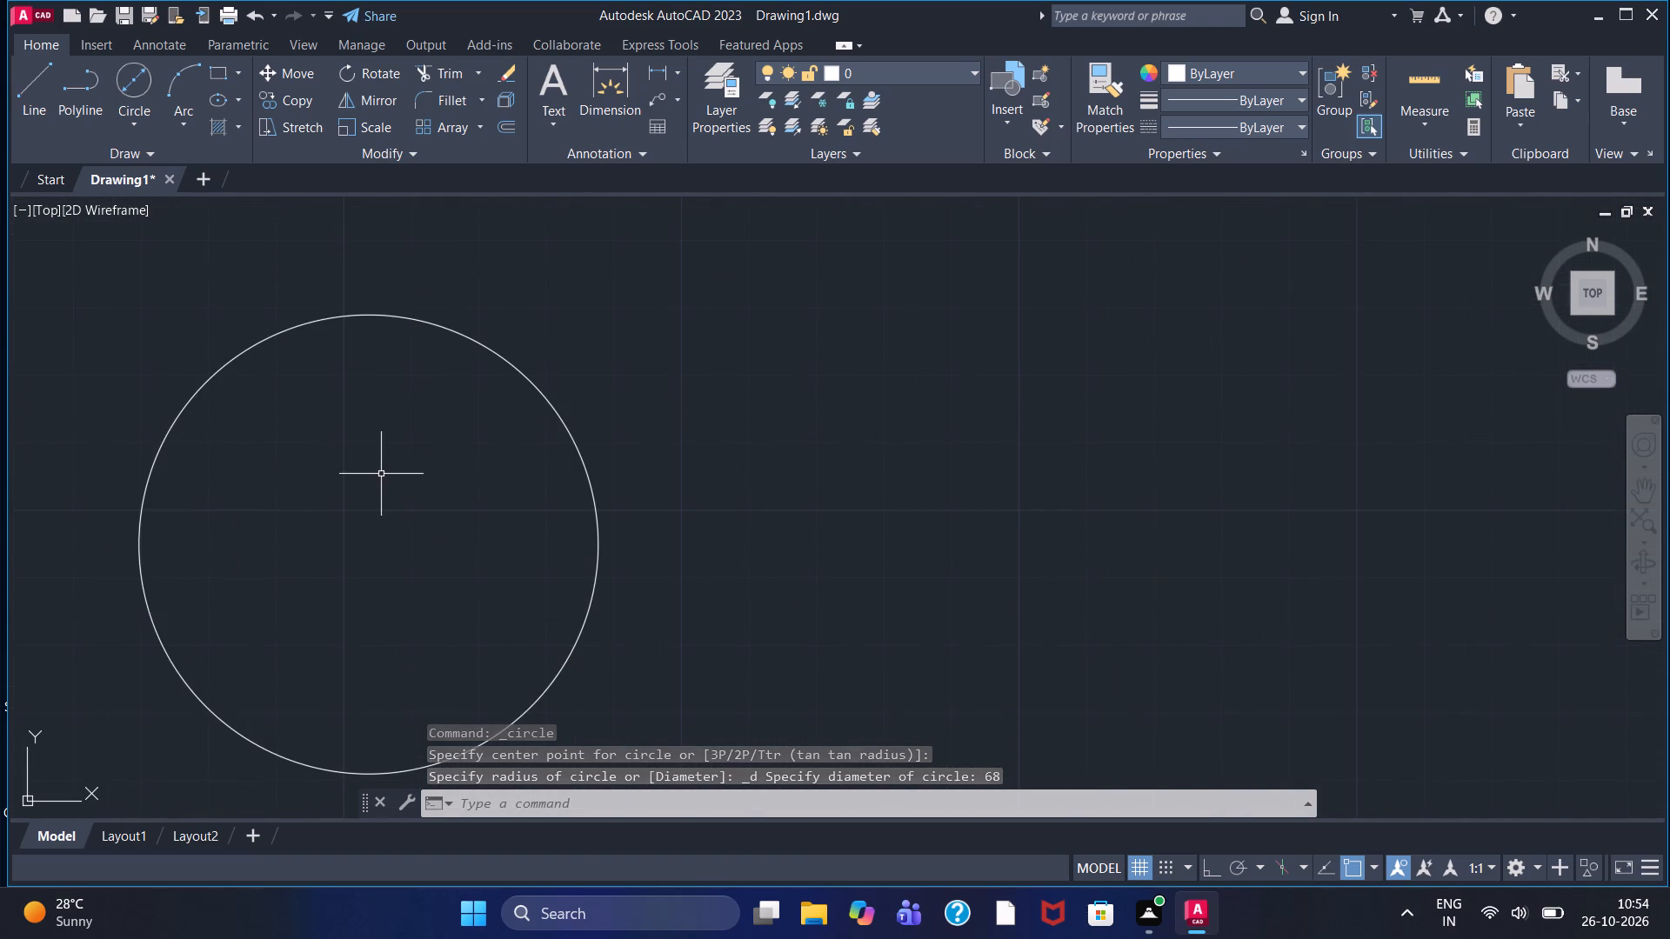
middle_click_drag(381, 474, 387, 398)
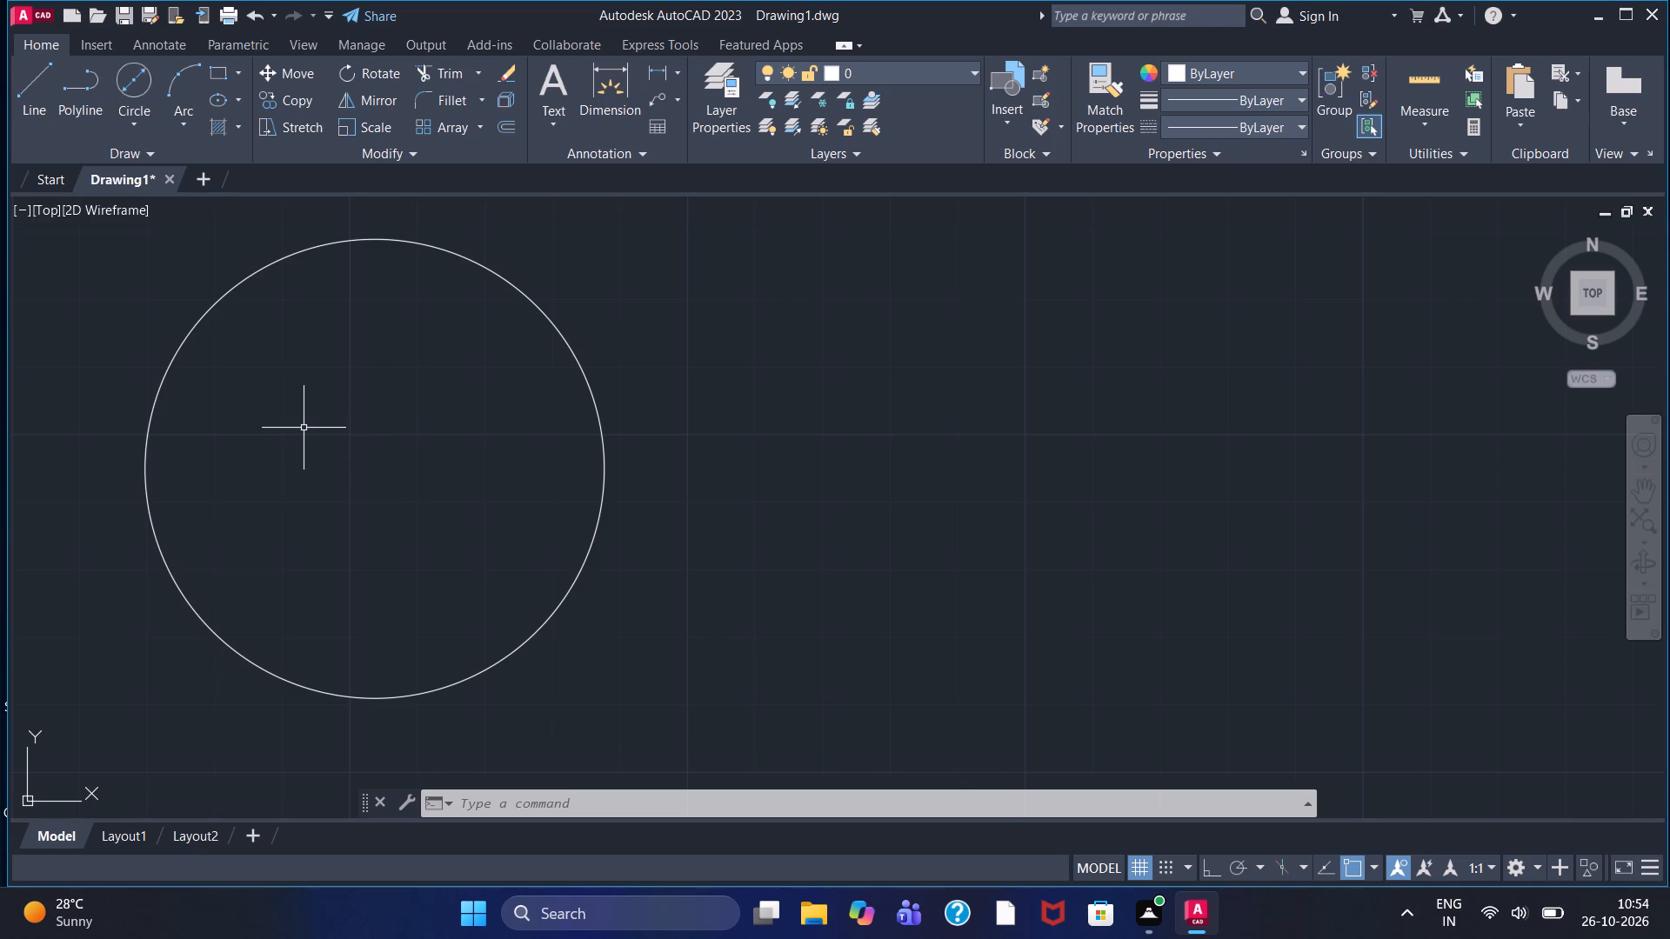
middle_click_drag(304, 427, 345, 405)
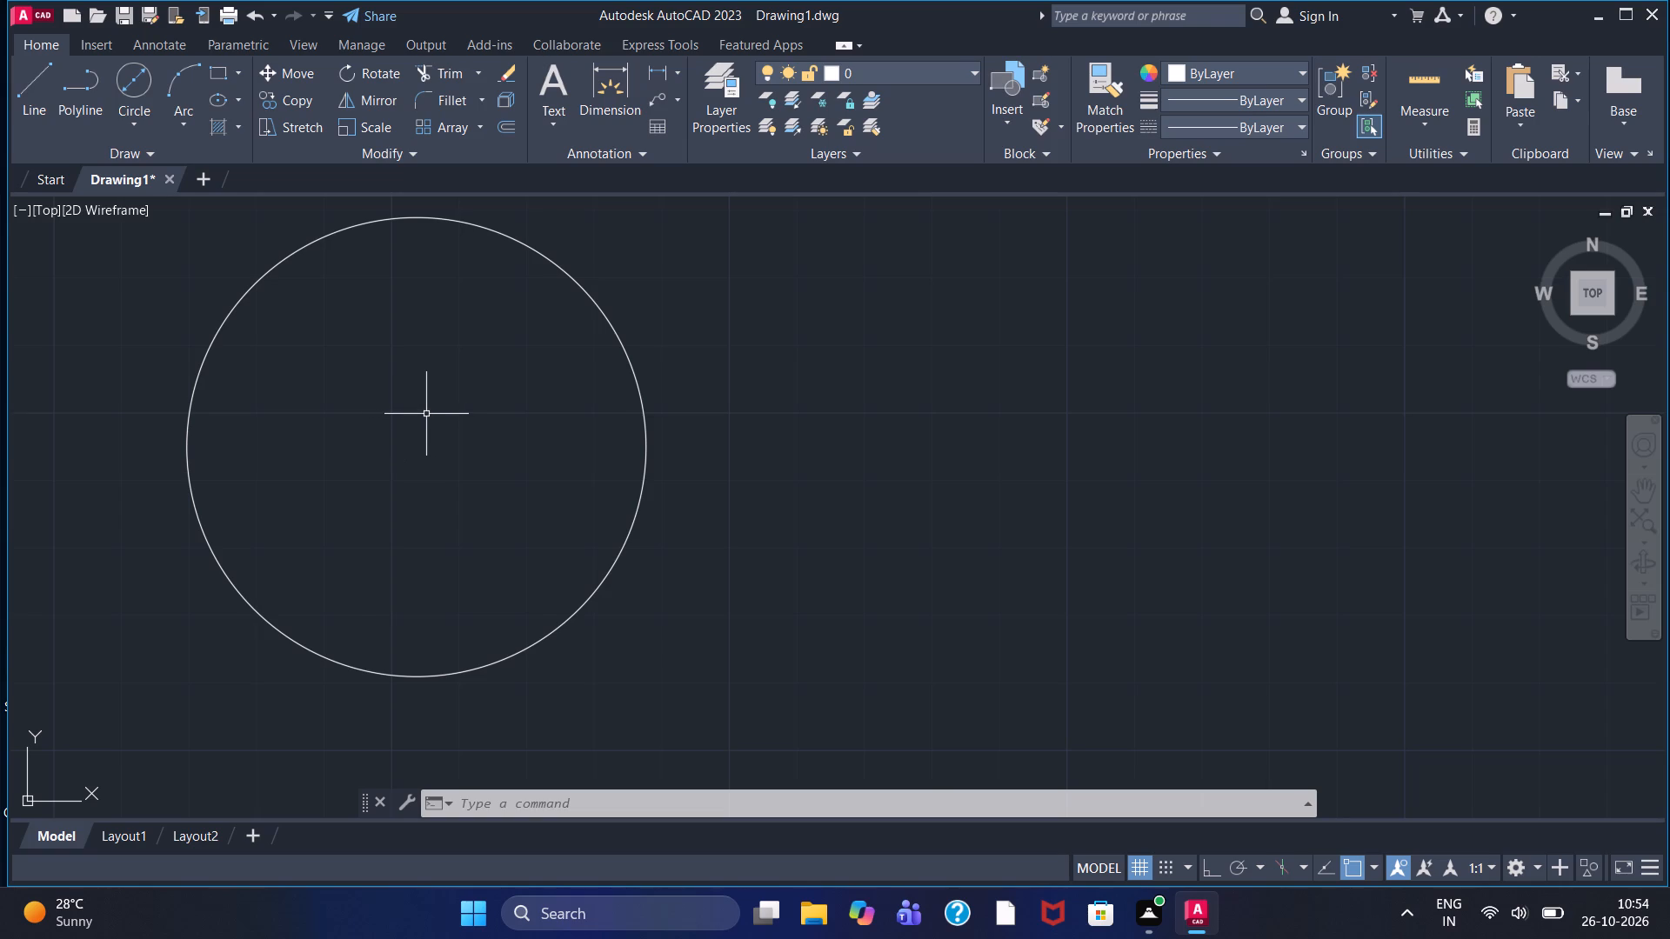
middle_click_drag(426, 414, 438, 427)
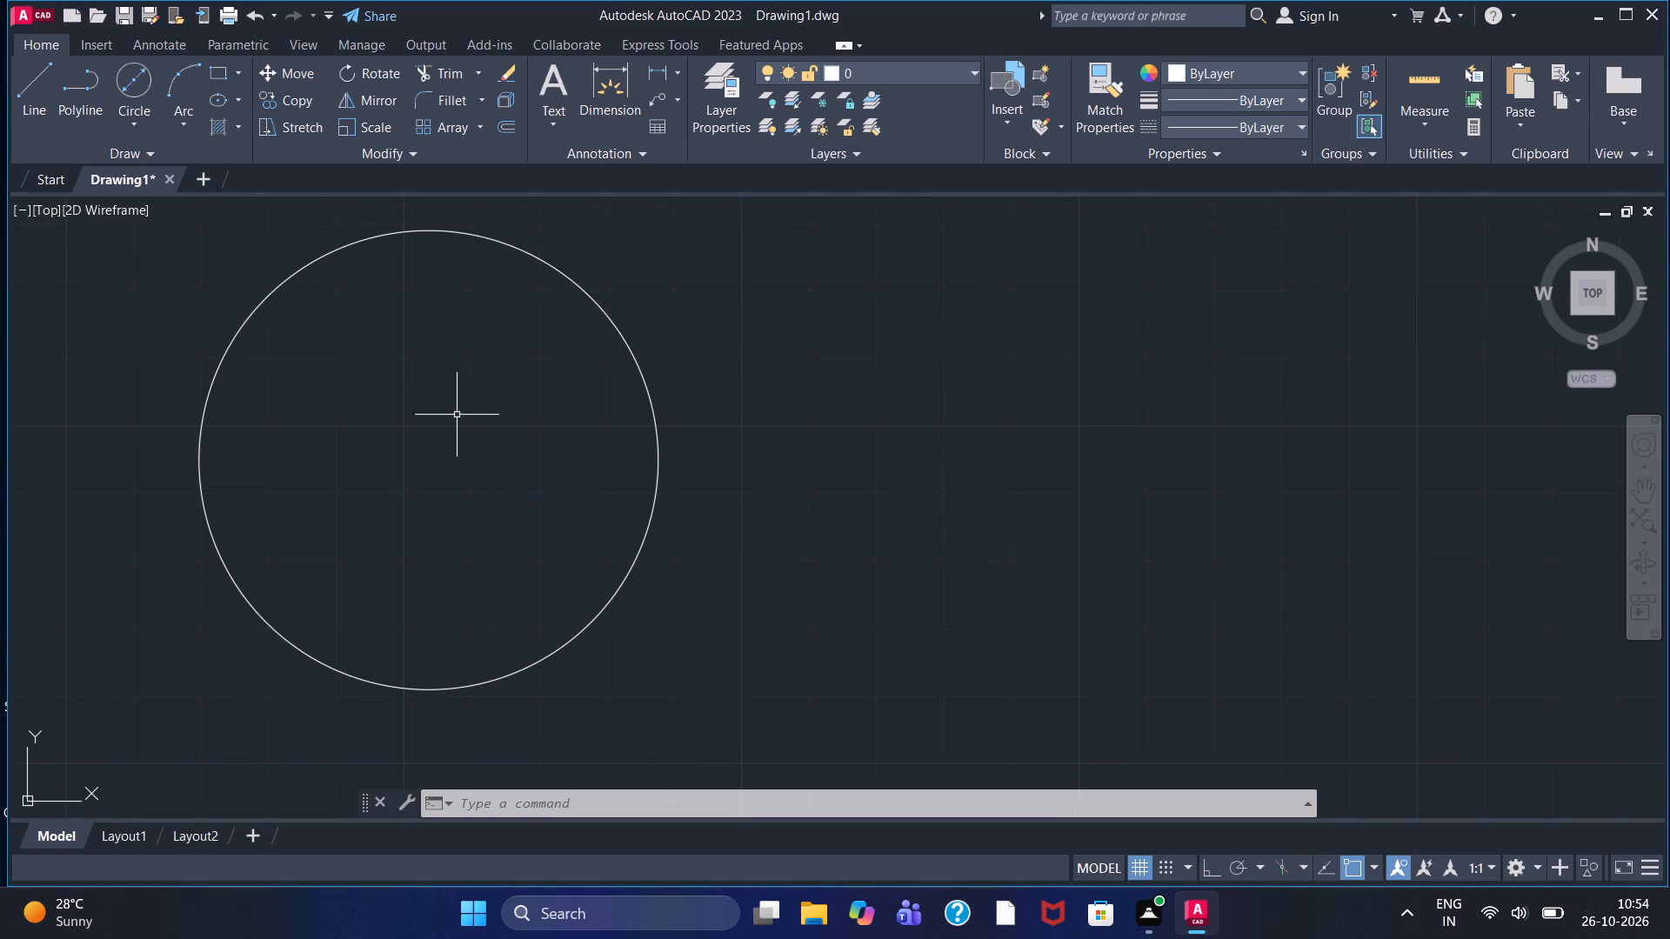
left_click(144, 77)
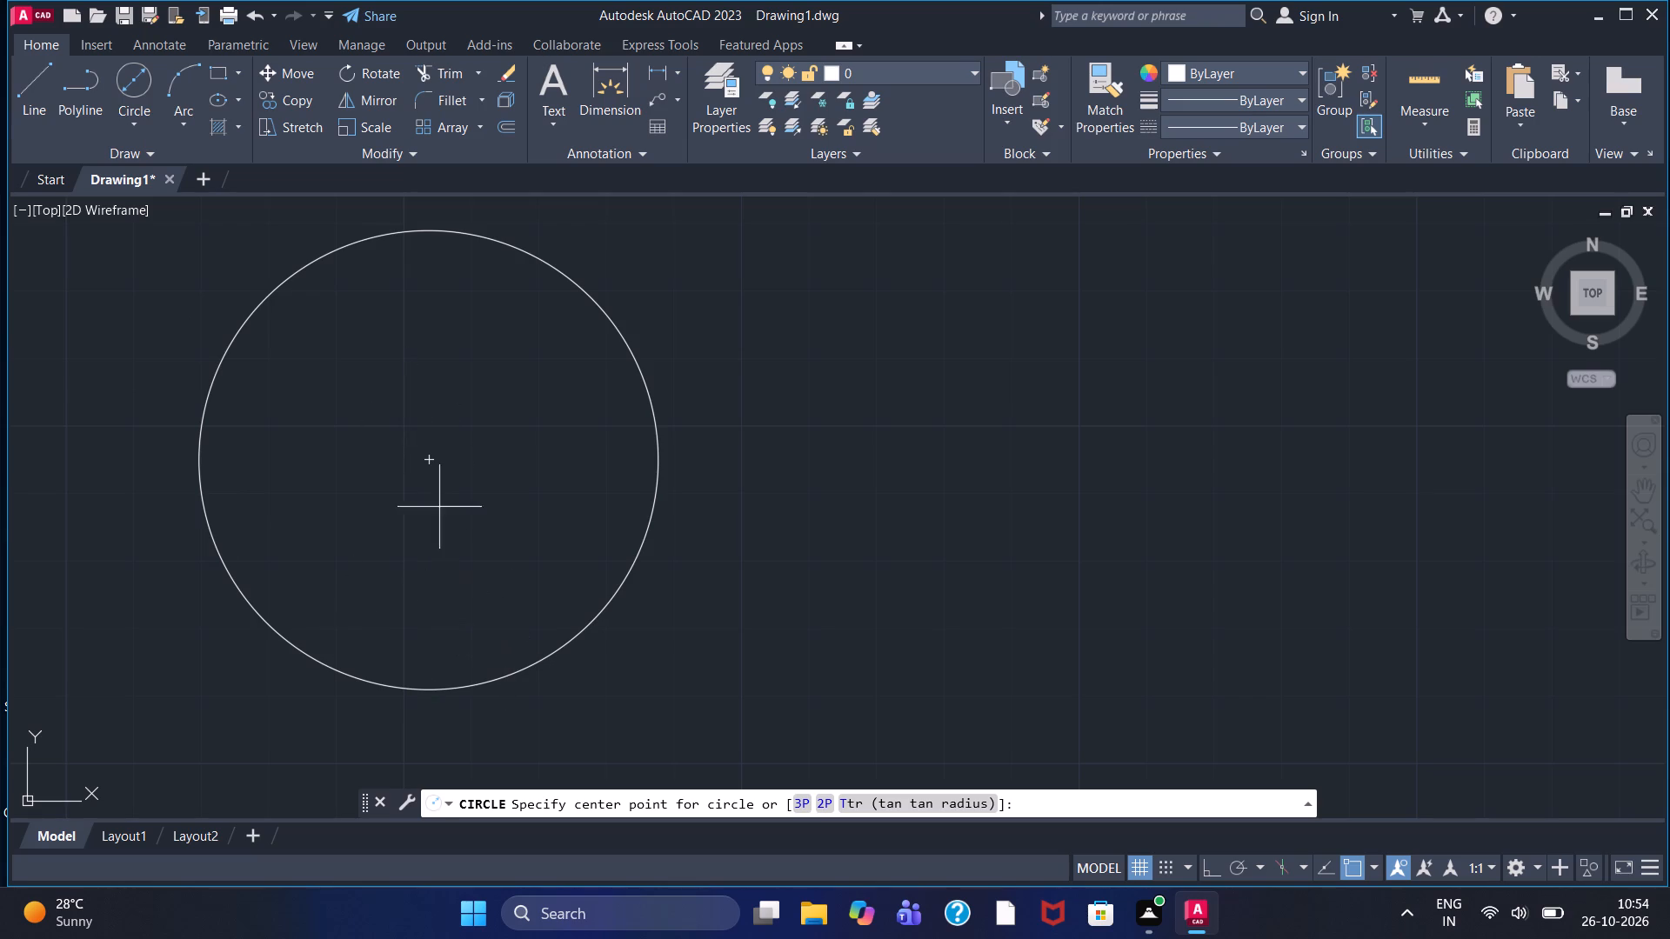
left_click(426, 462)
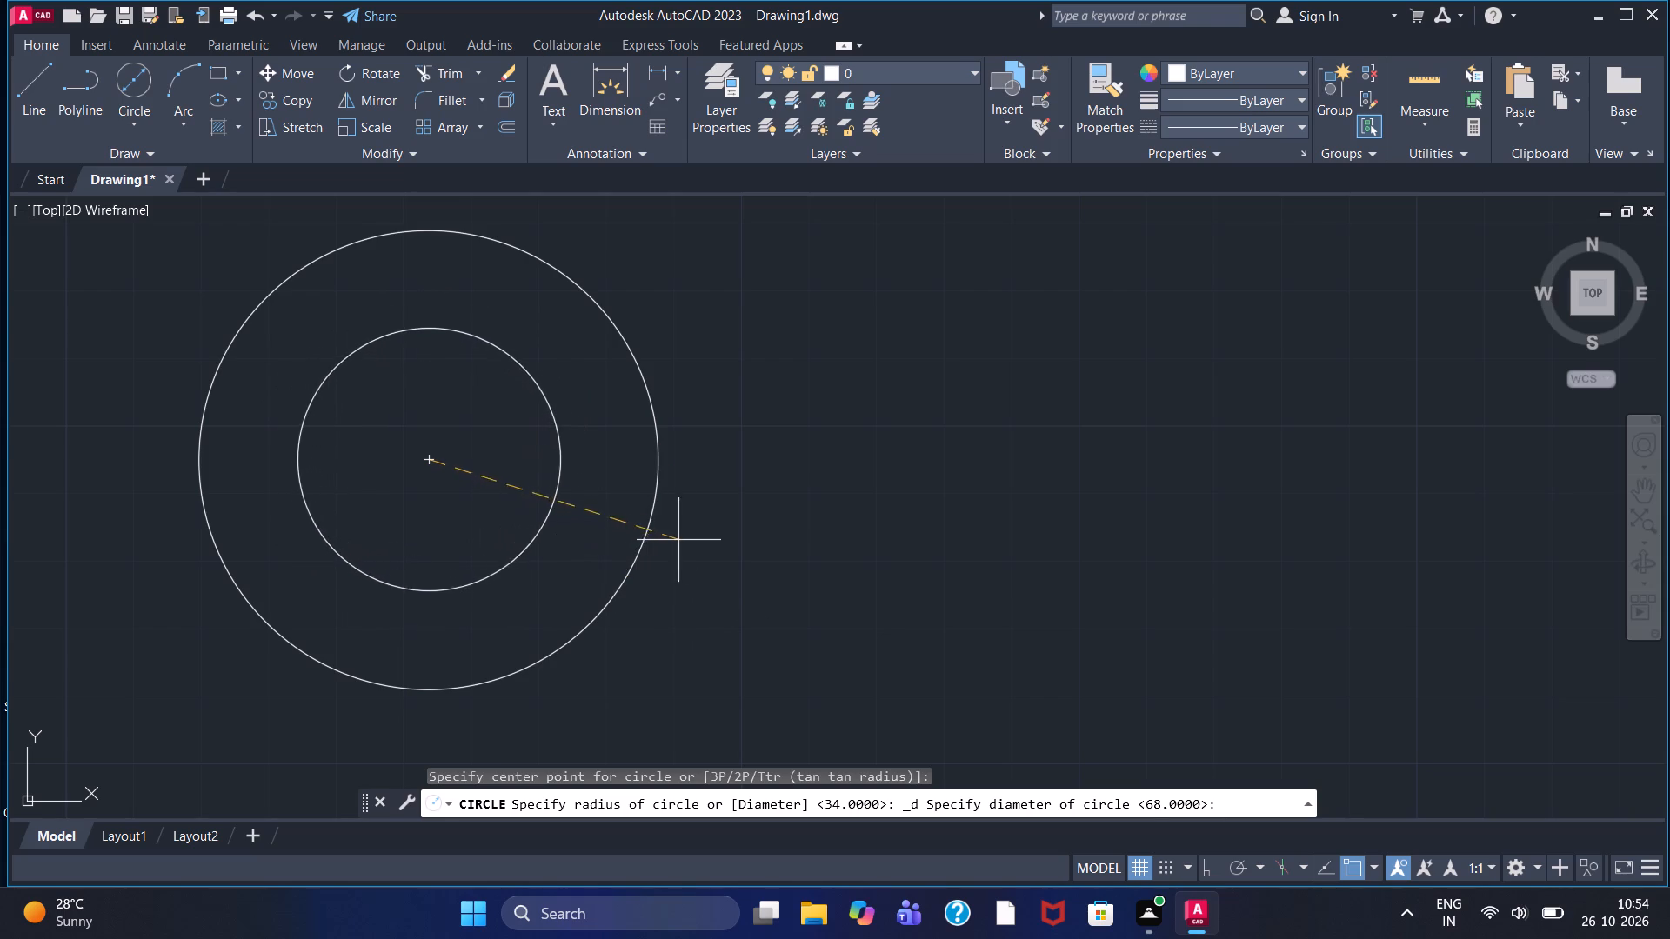
left_click(735, 501)
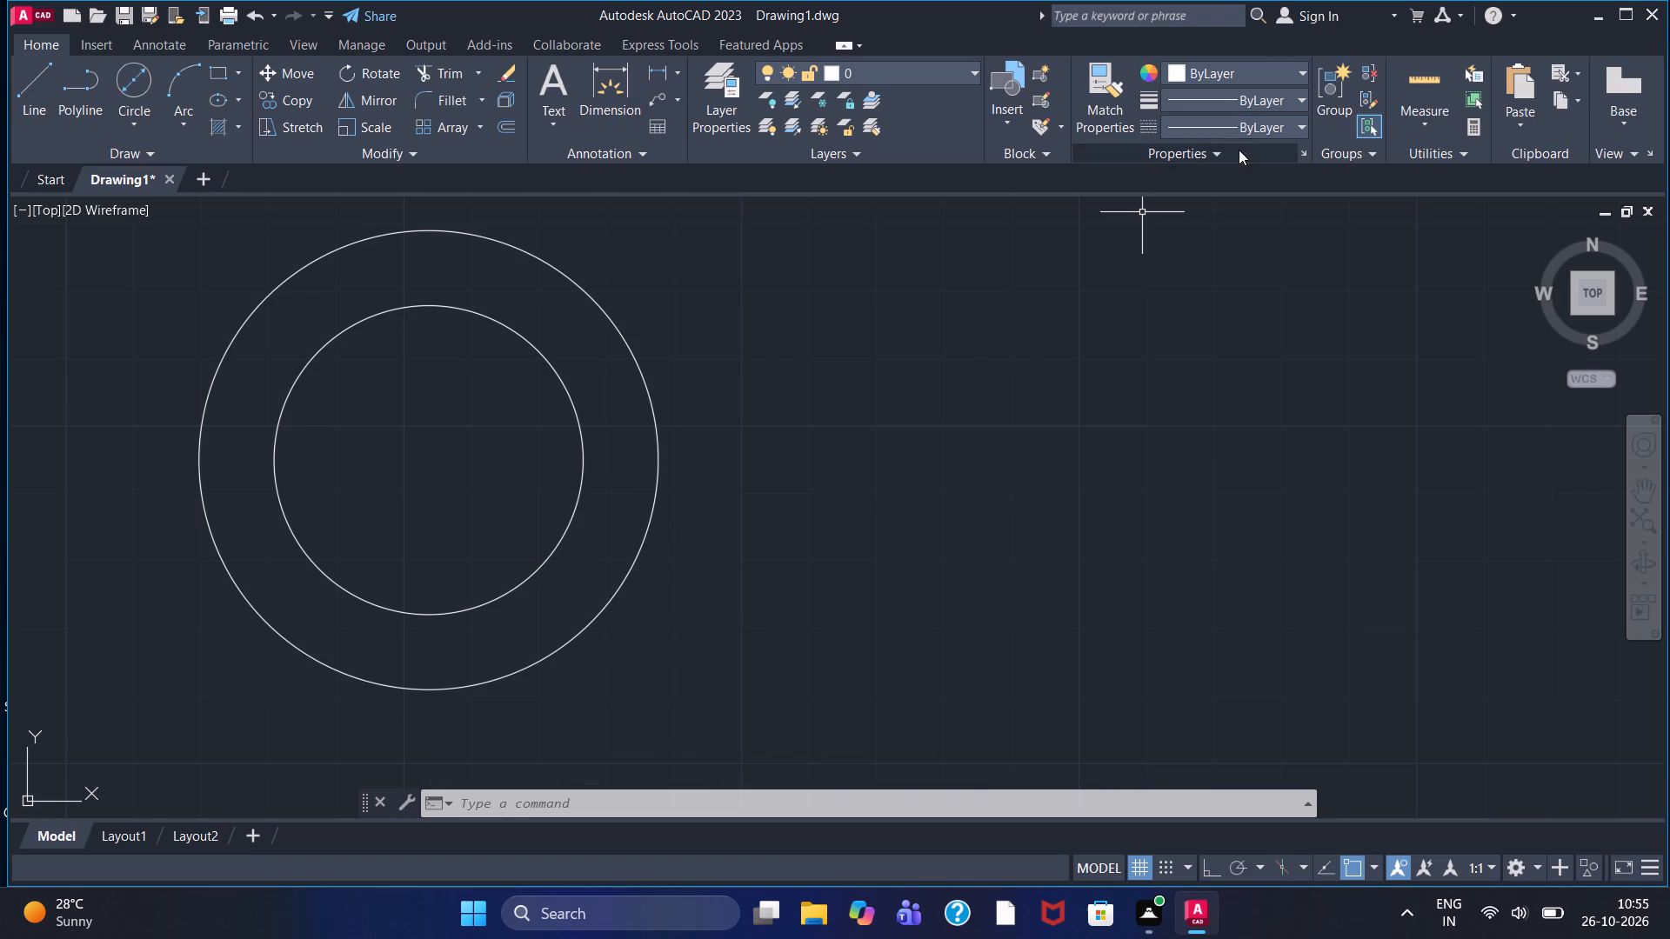
Load the ACAD_ISO02W100 ISO dash linetype into the drawing.
left_click(1251, 129)
left_click(1227, 224)
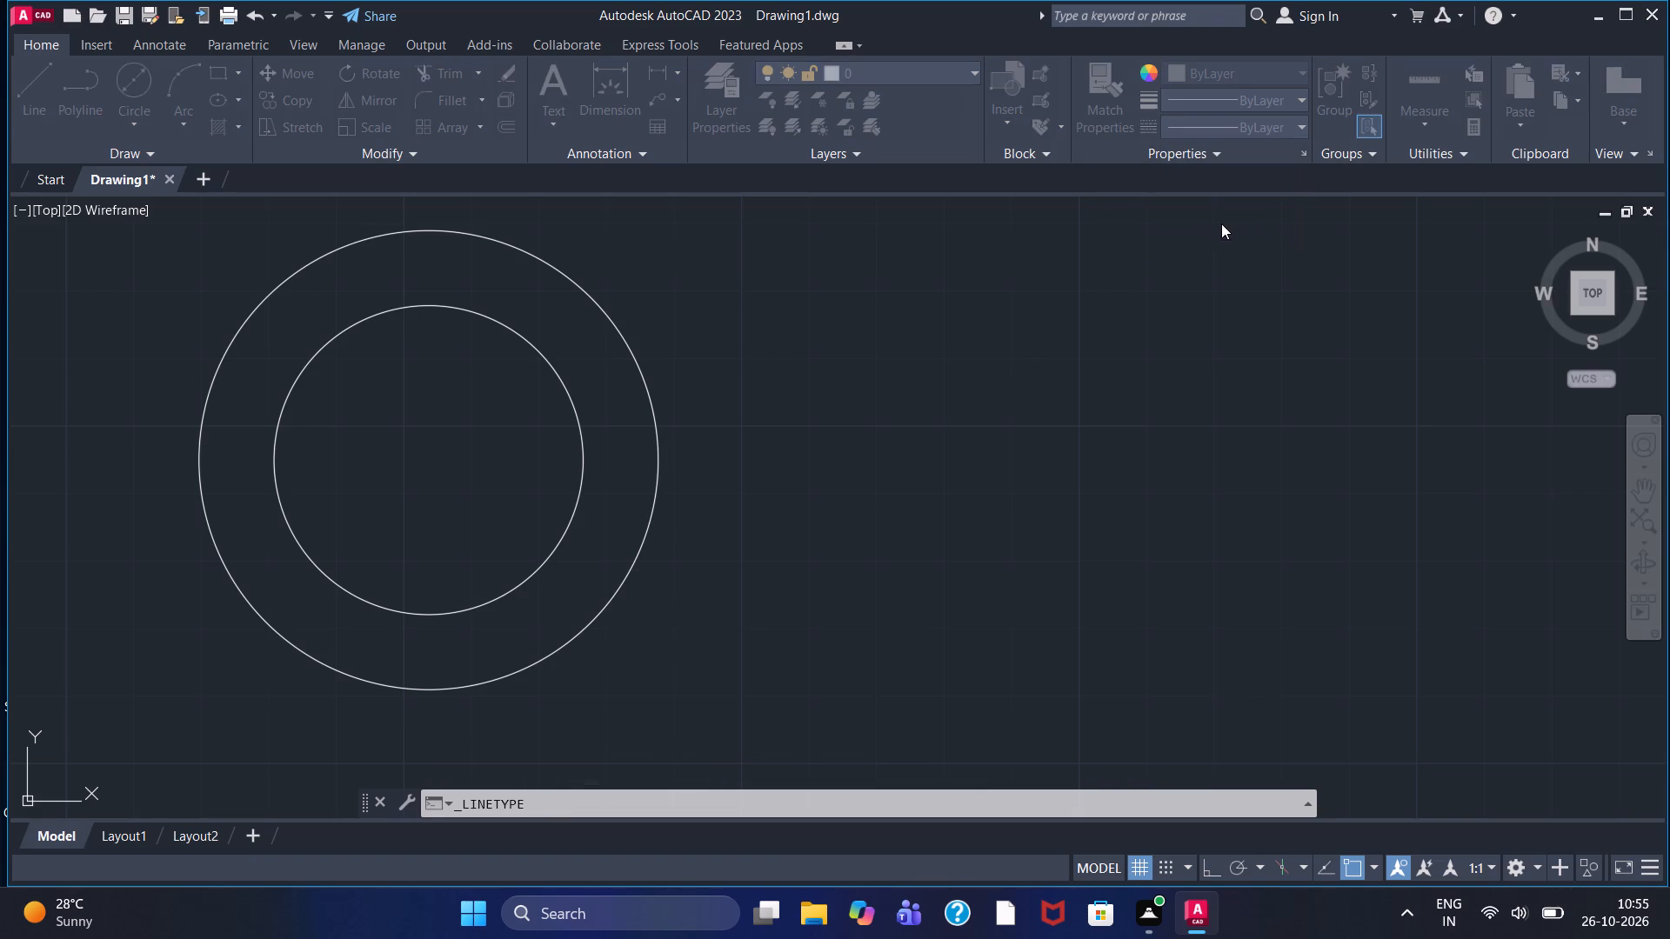
left_click(1000, 276)
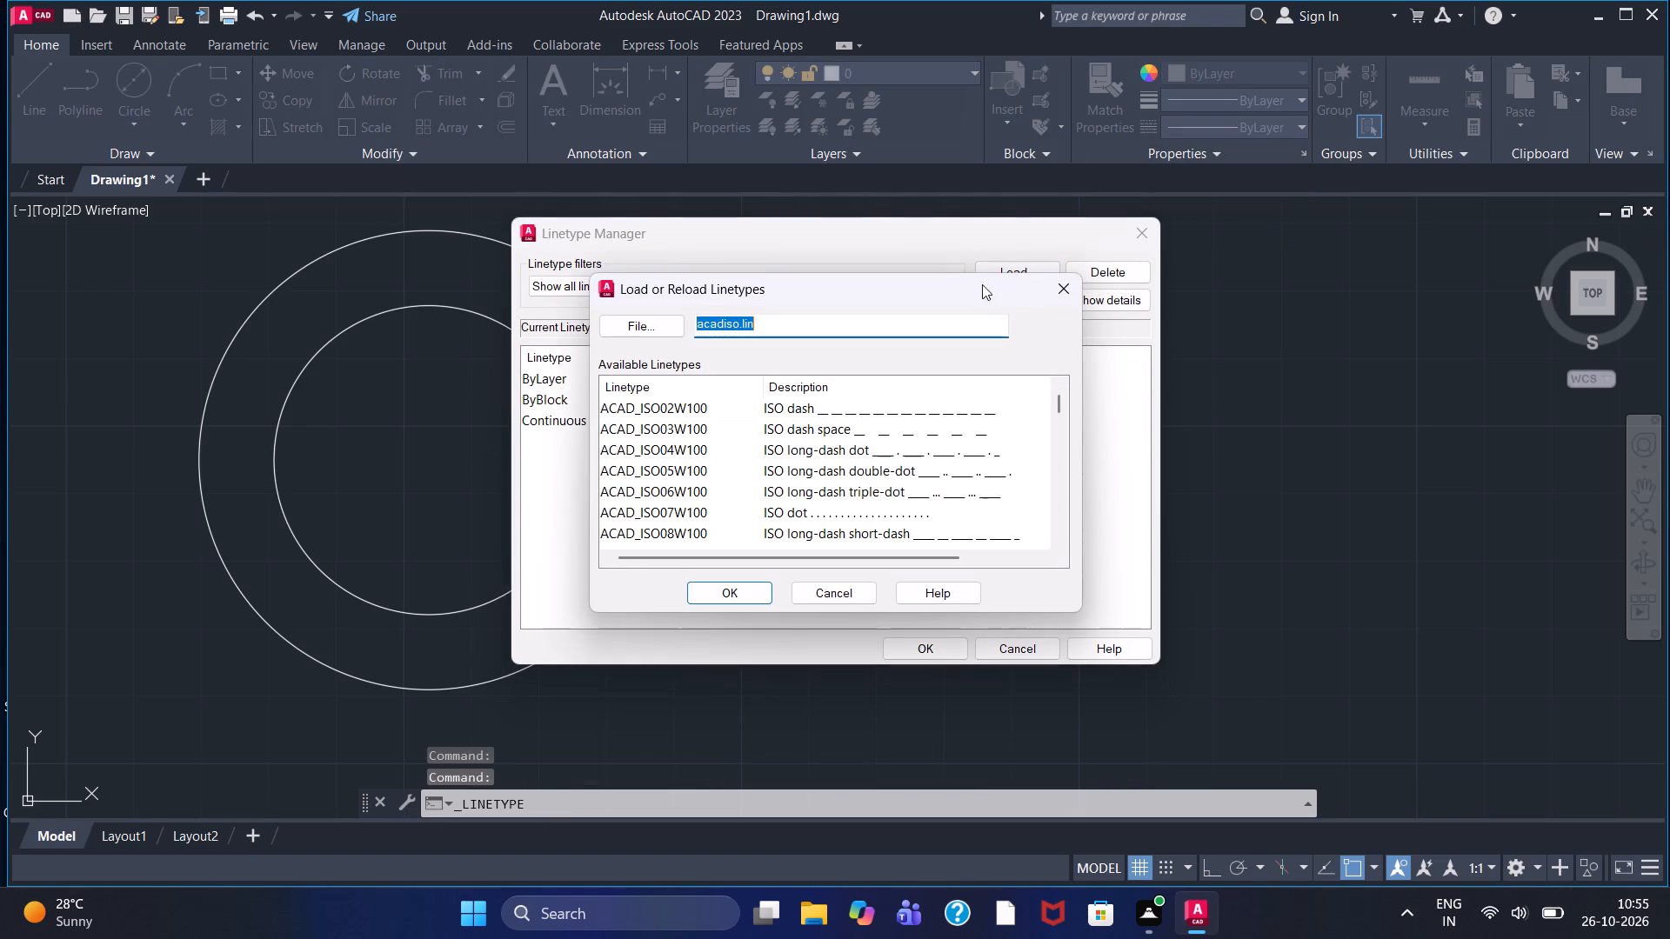
left_click(909, 408)
left_click(723, 597)
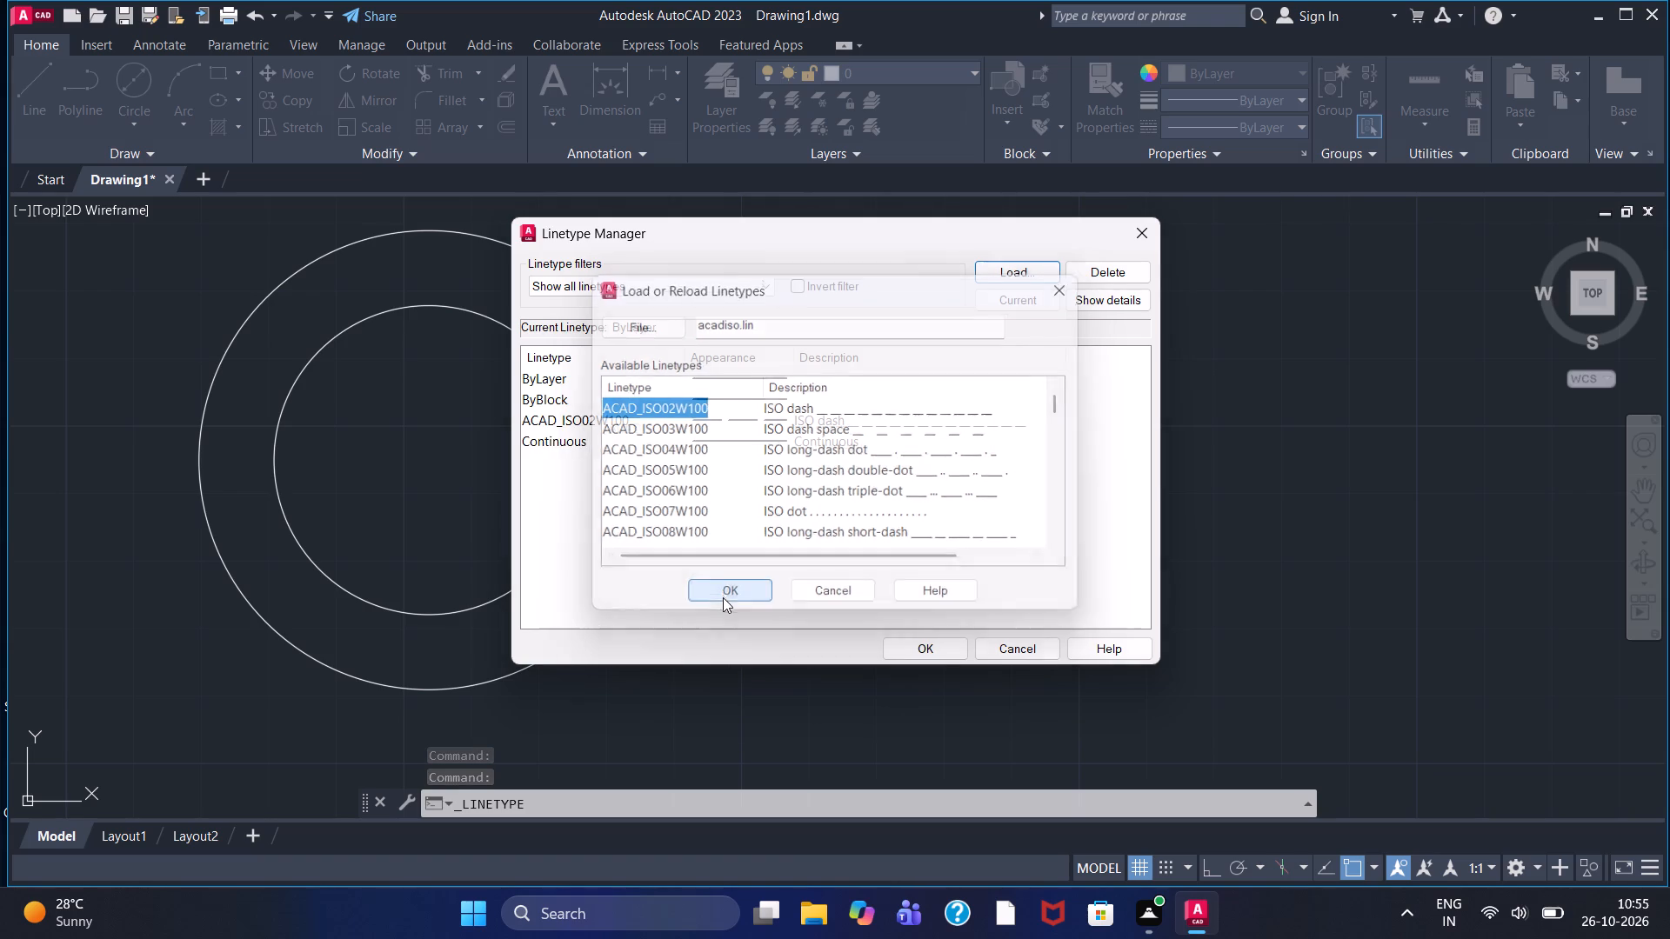
left_click(903, 416)
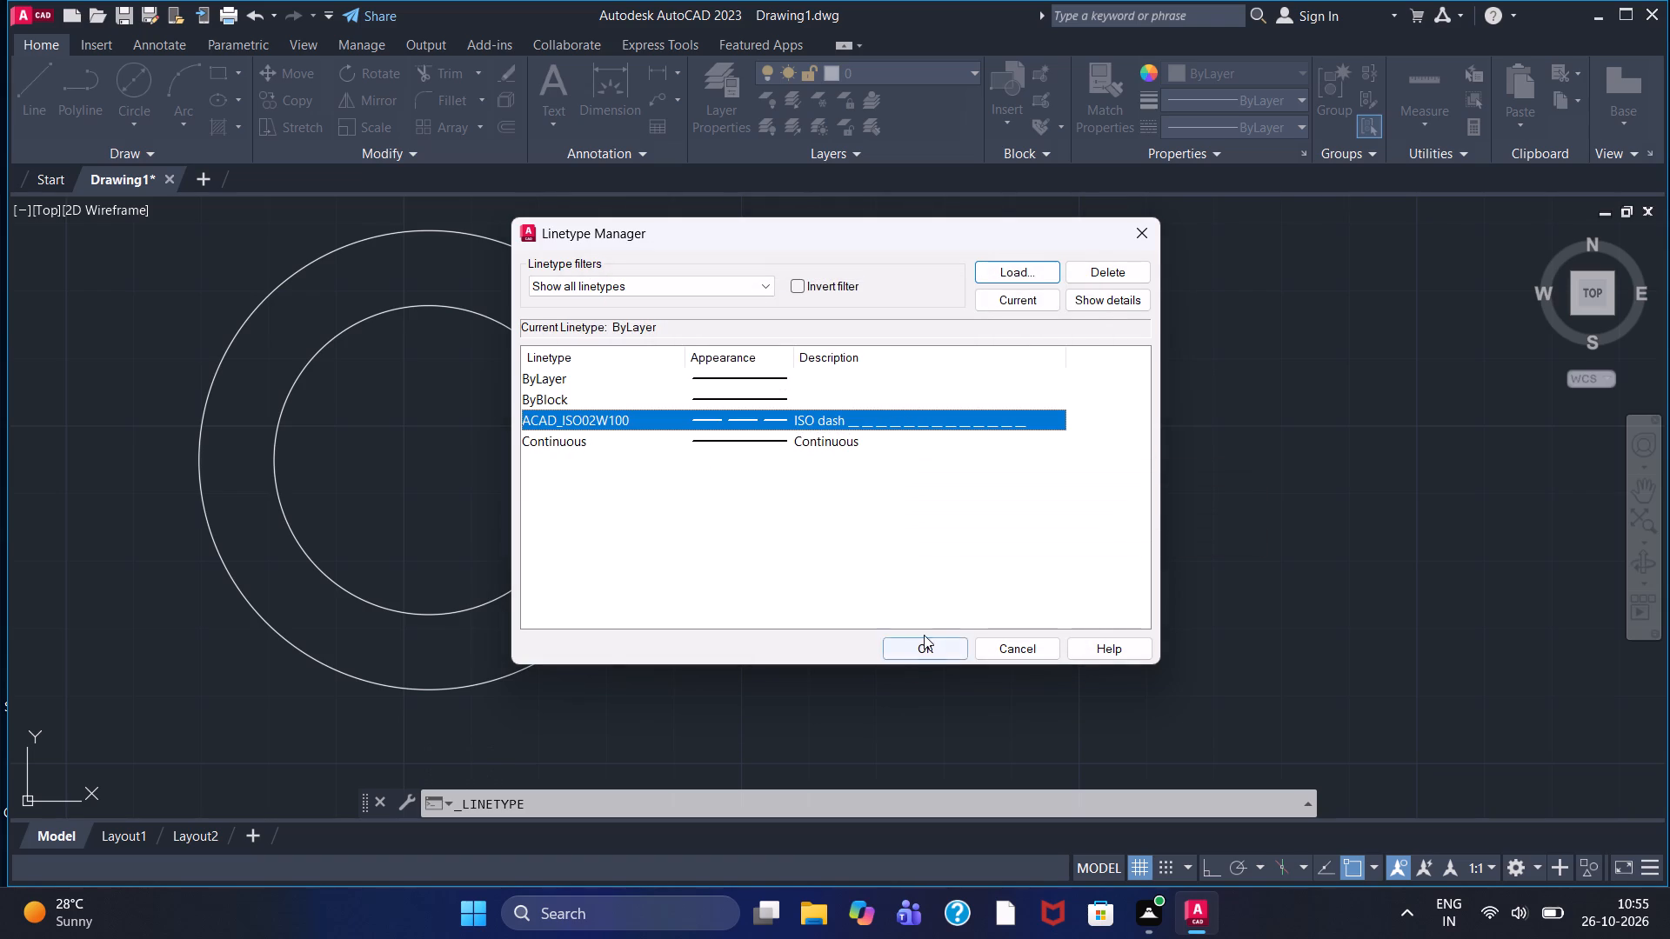
left_click(924, 635)
left_click(899, 649)
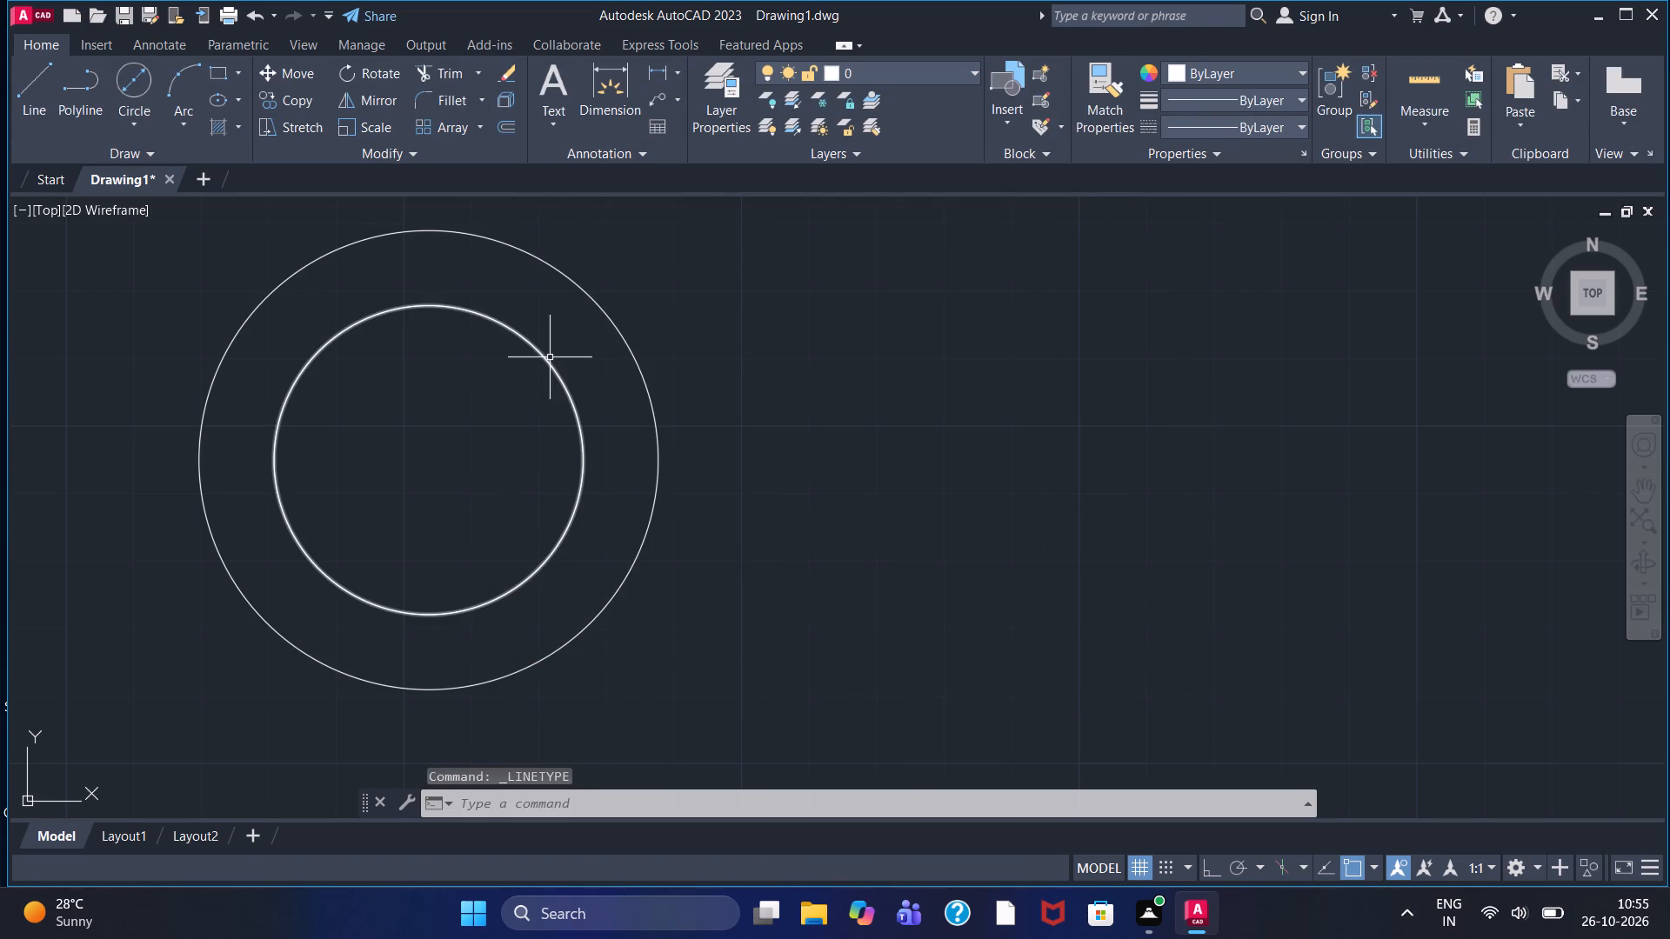
Assign the ACAD_ISO02W100 linetype to the inner circle and clear the selection.
left_click(550, 357)
left_click(1274, 121)
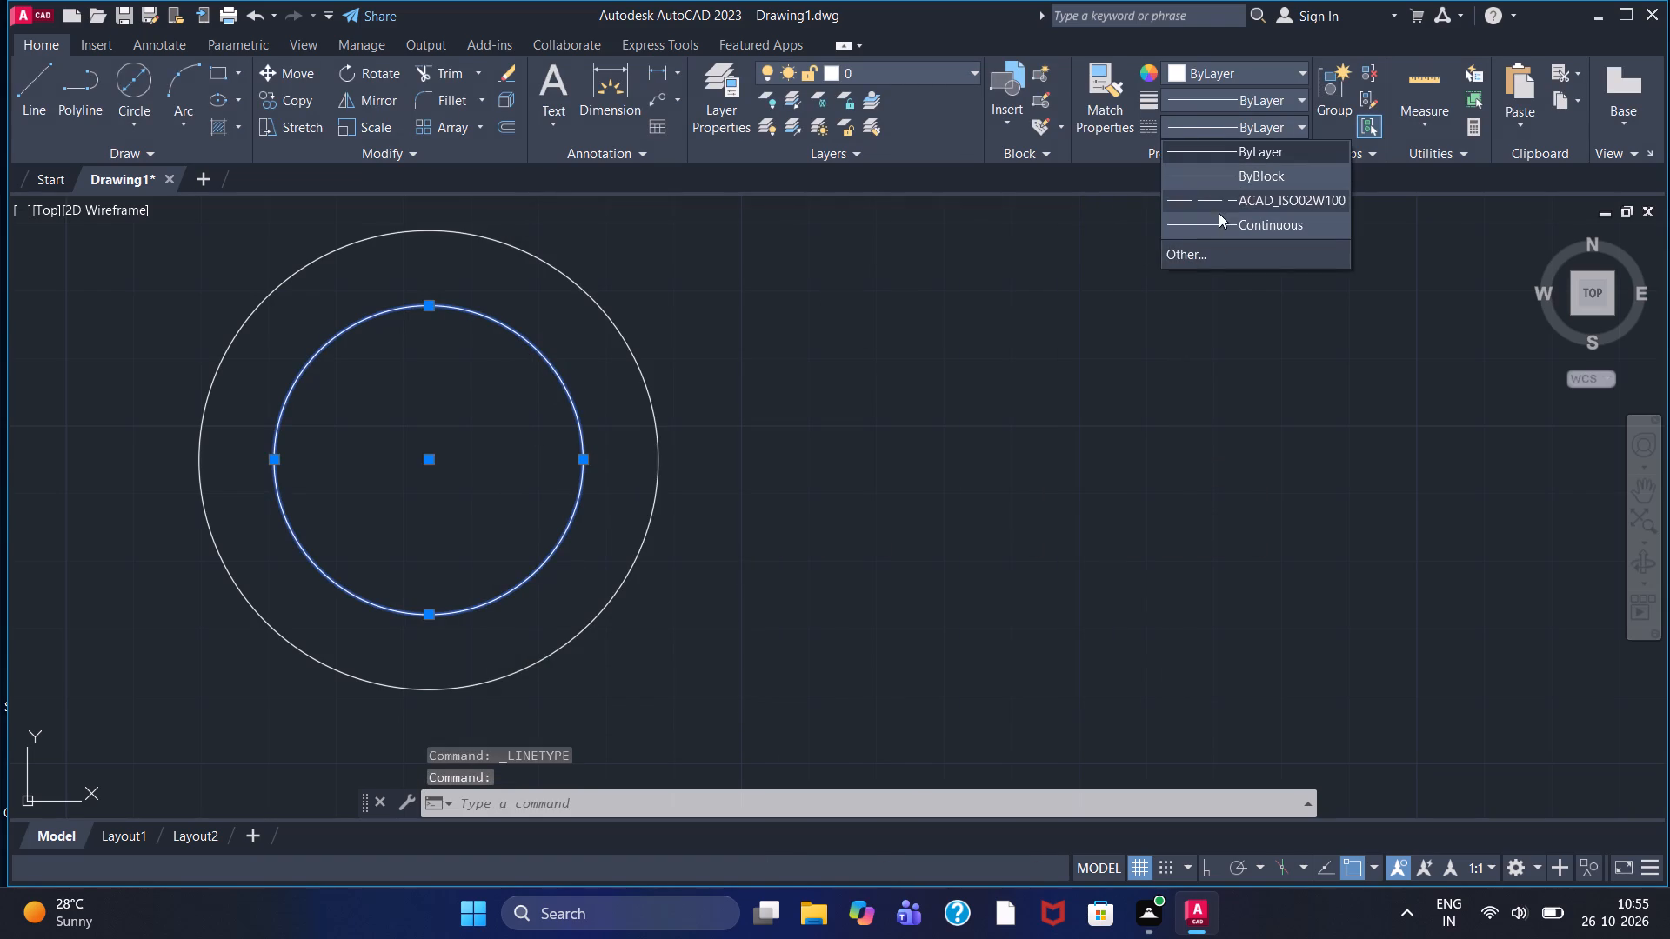
left_click(1241, 197)
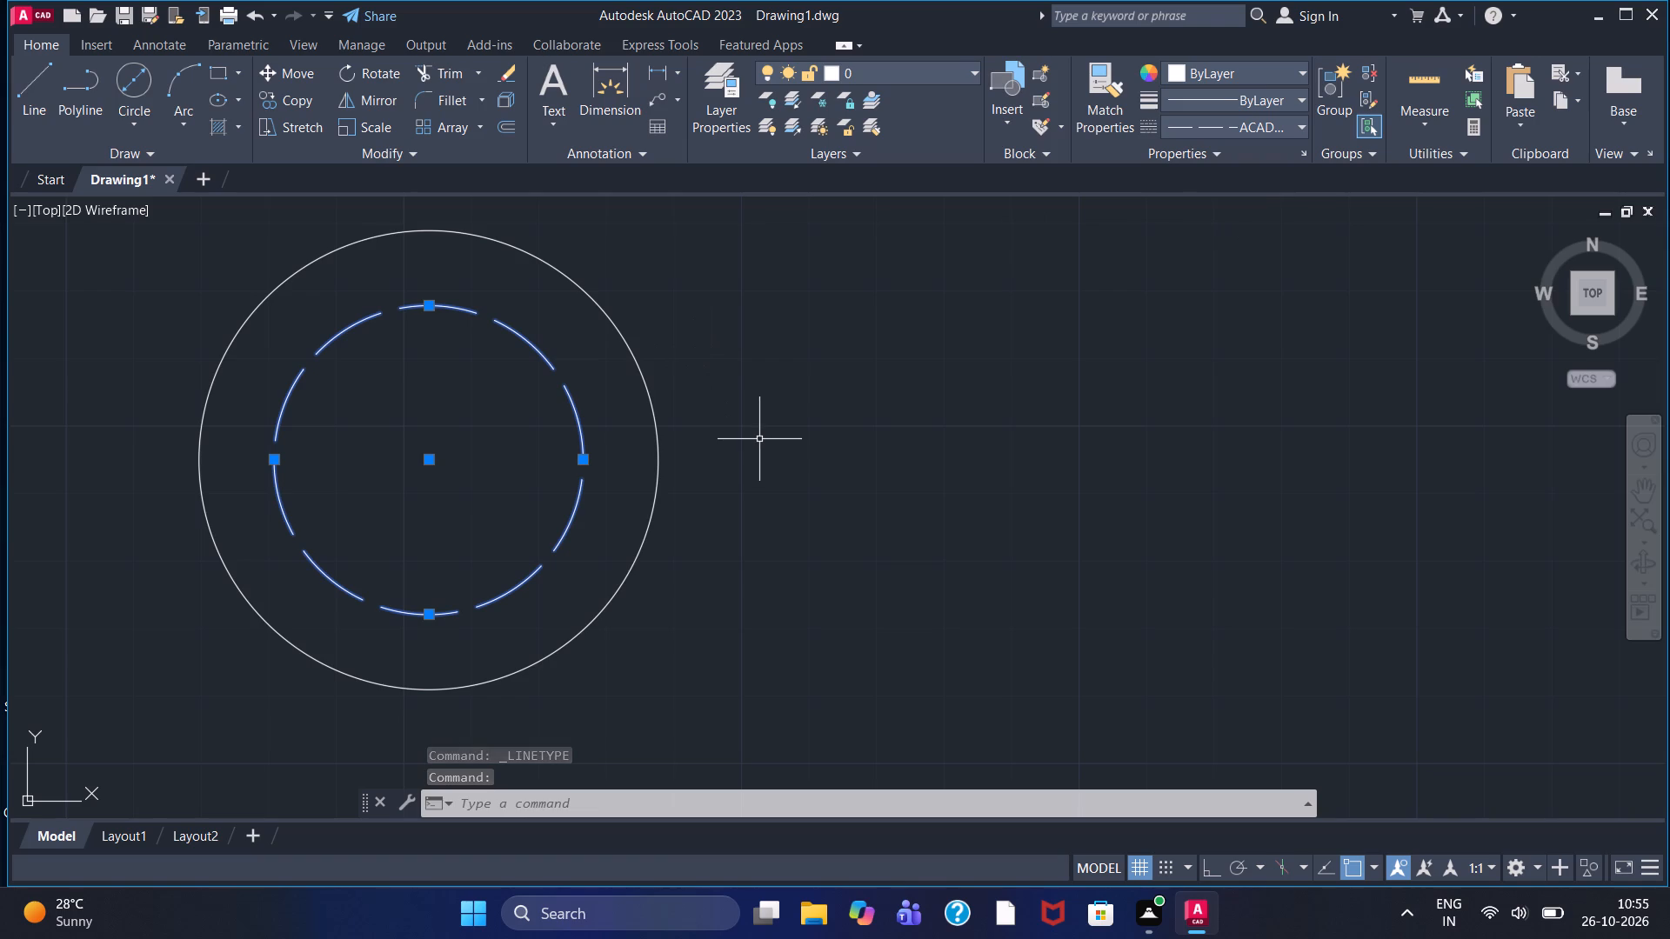
left_click(759, 439)
left_click(758, 439)
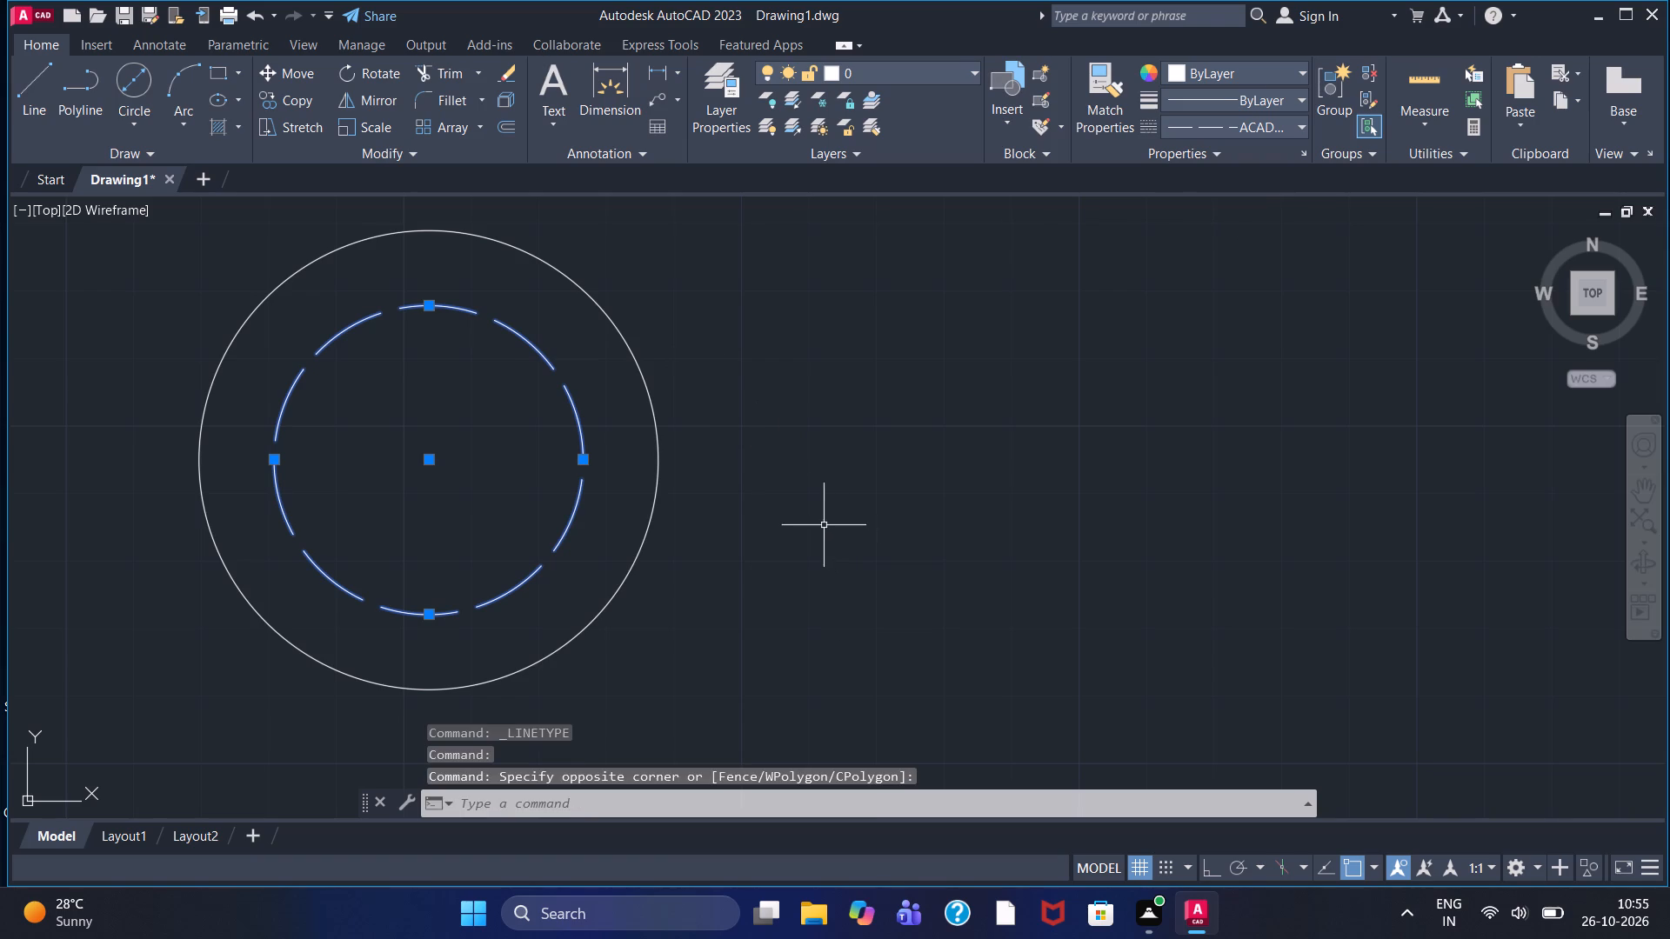
key("Escape")
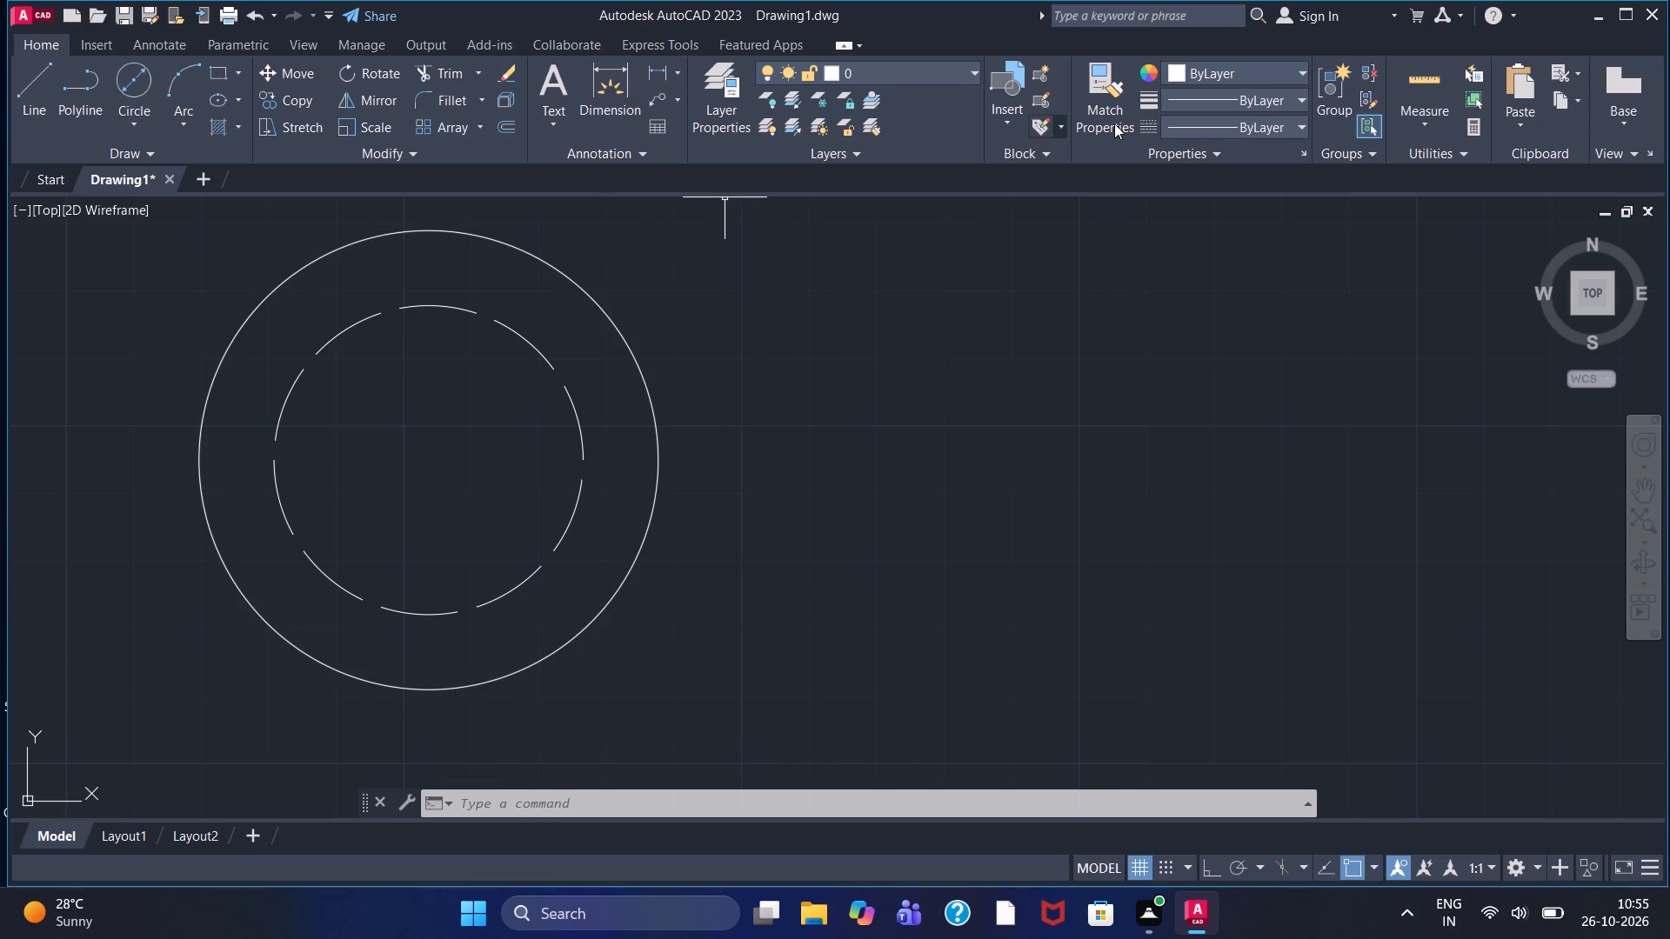
Draw a concentric circle about 57.5 in diameter between the dashed circle and the outer circle.
left_click(131, 86)
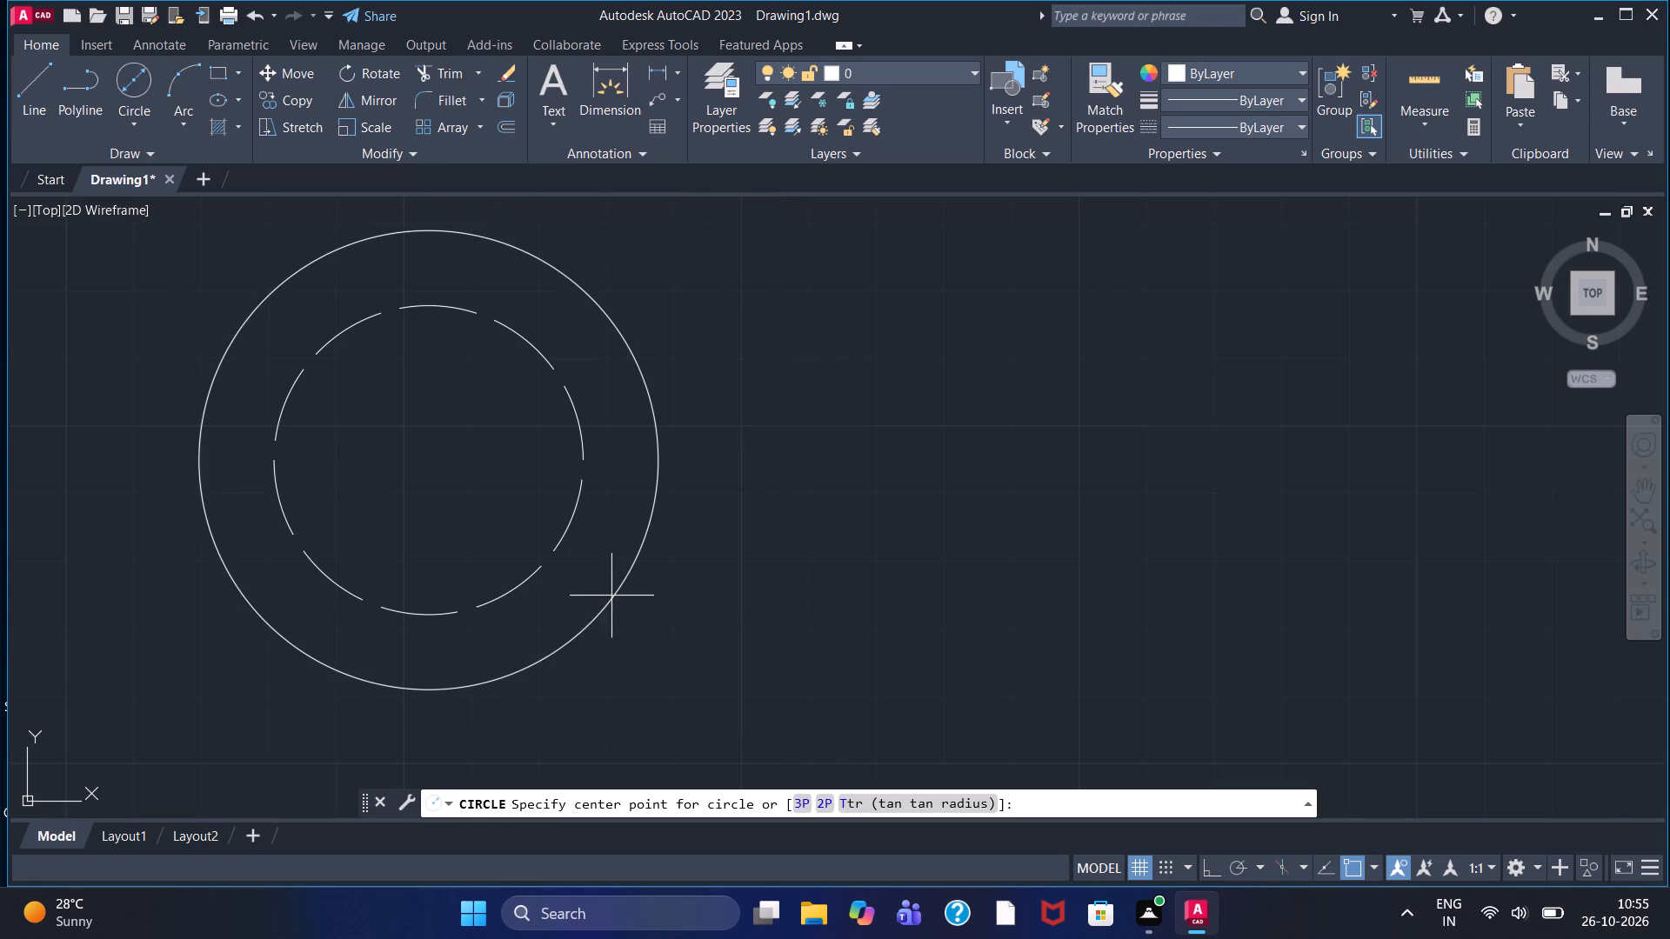
left_click(427, 460)
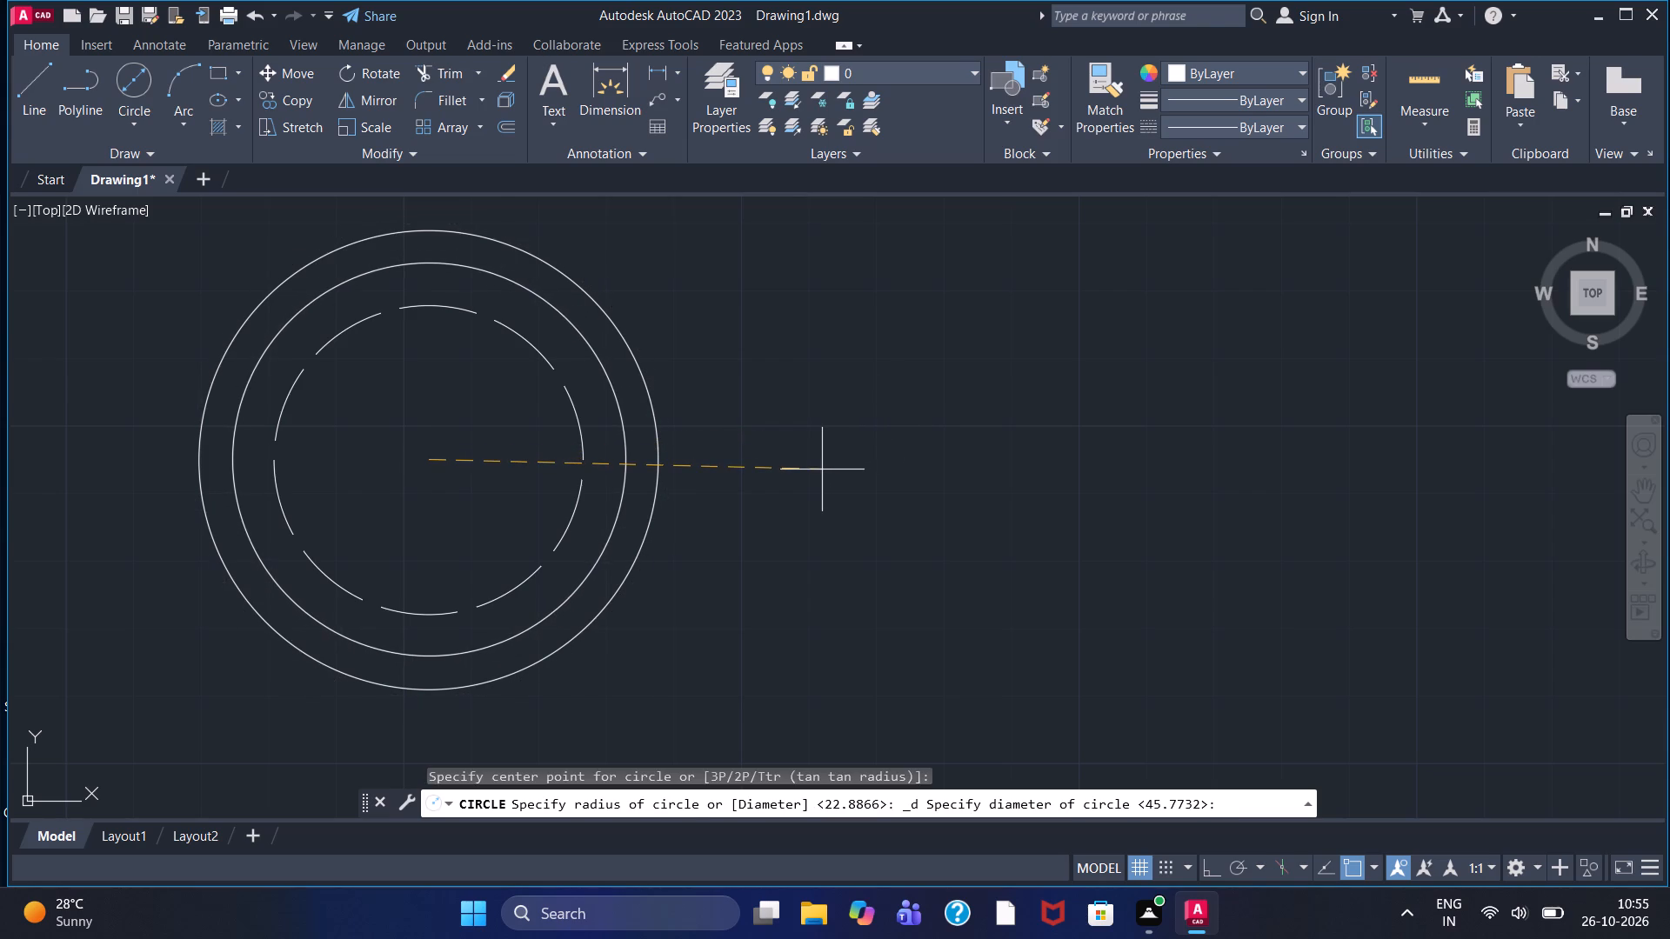
left_click(817, 473)
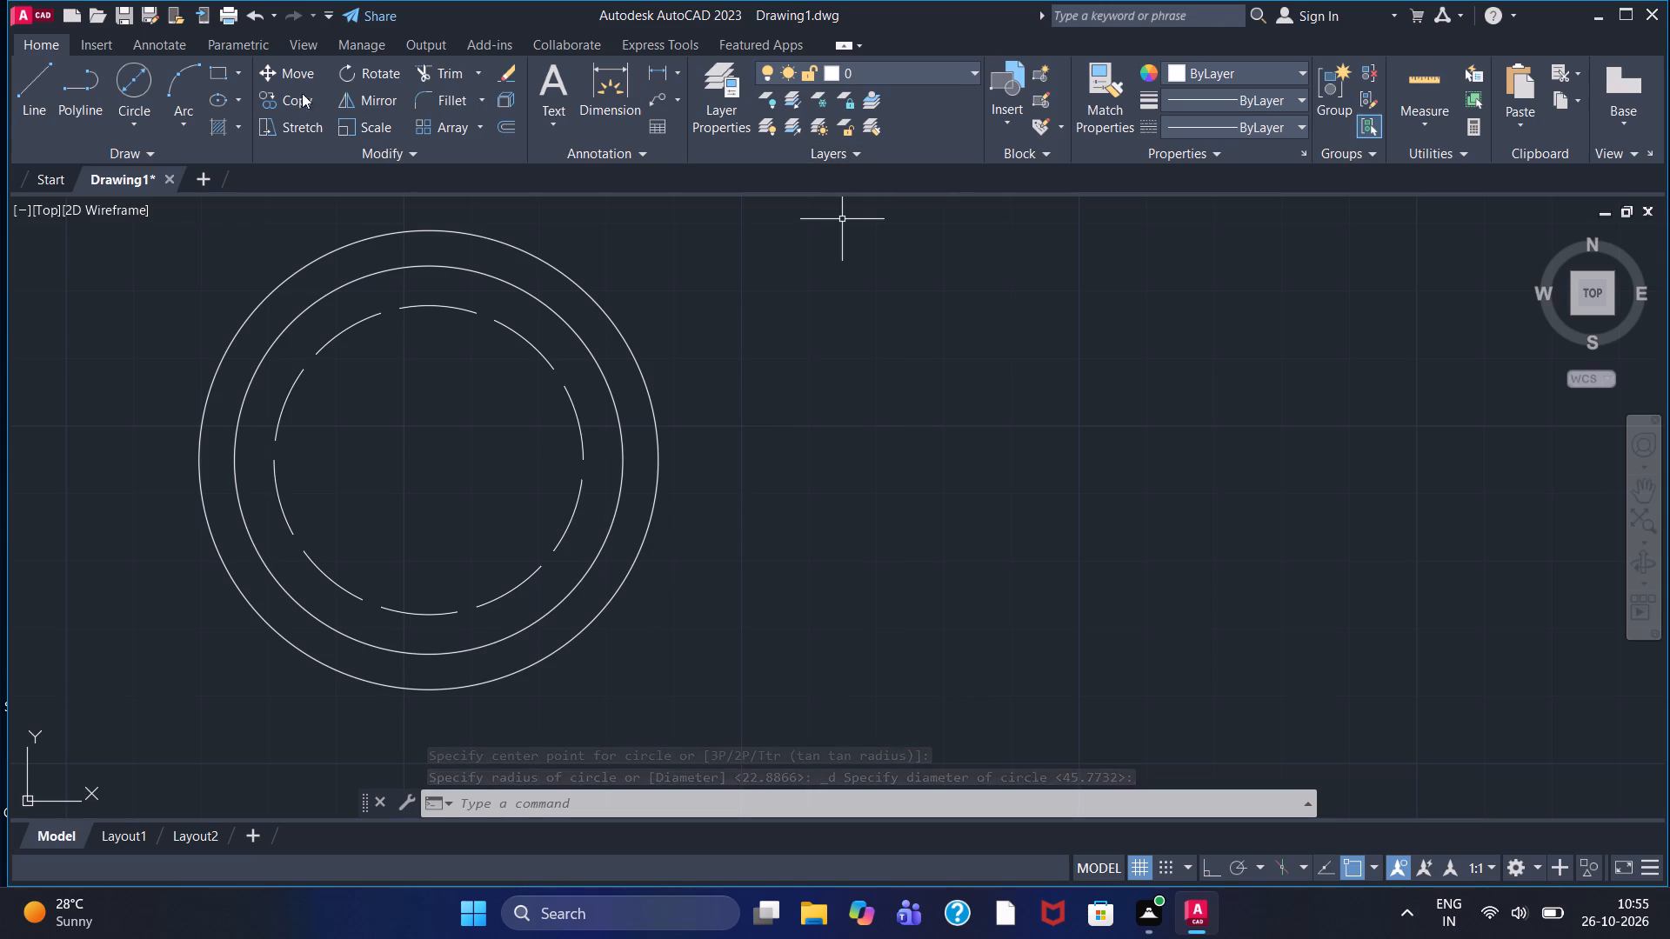
Draw a small hole circle centred on the top quadrant of the dashed circle.
left_click(131, 83)
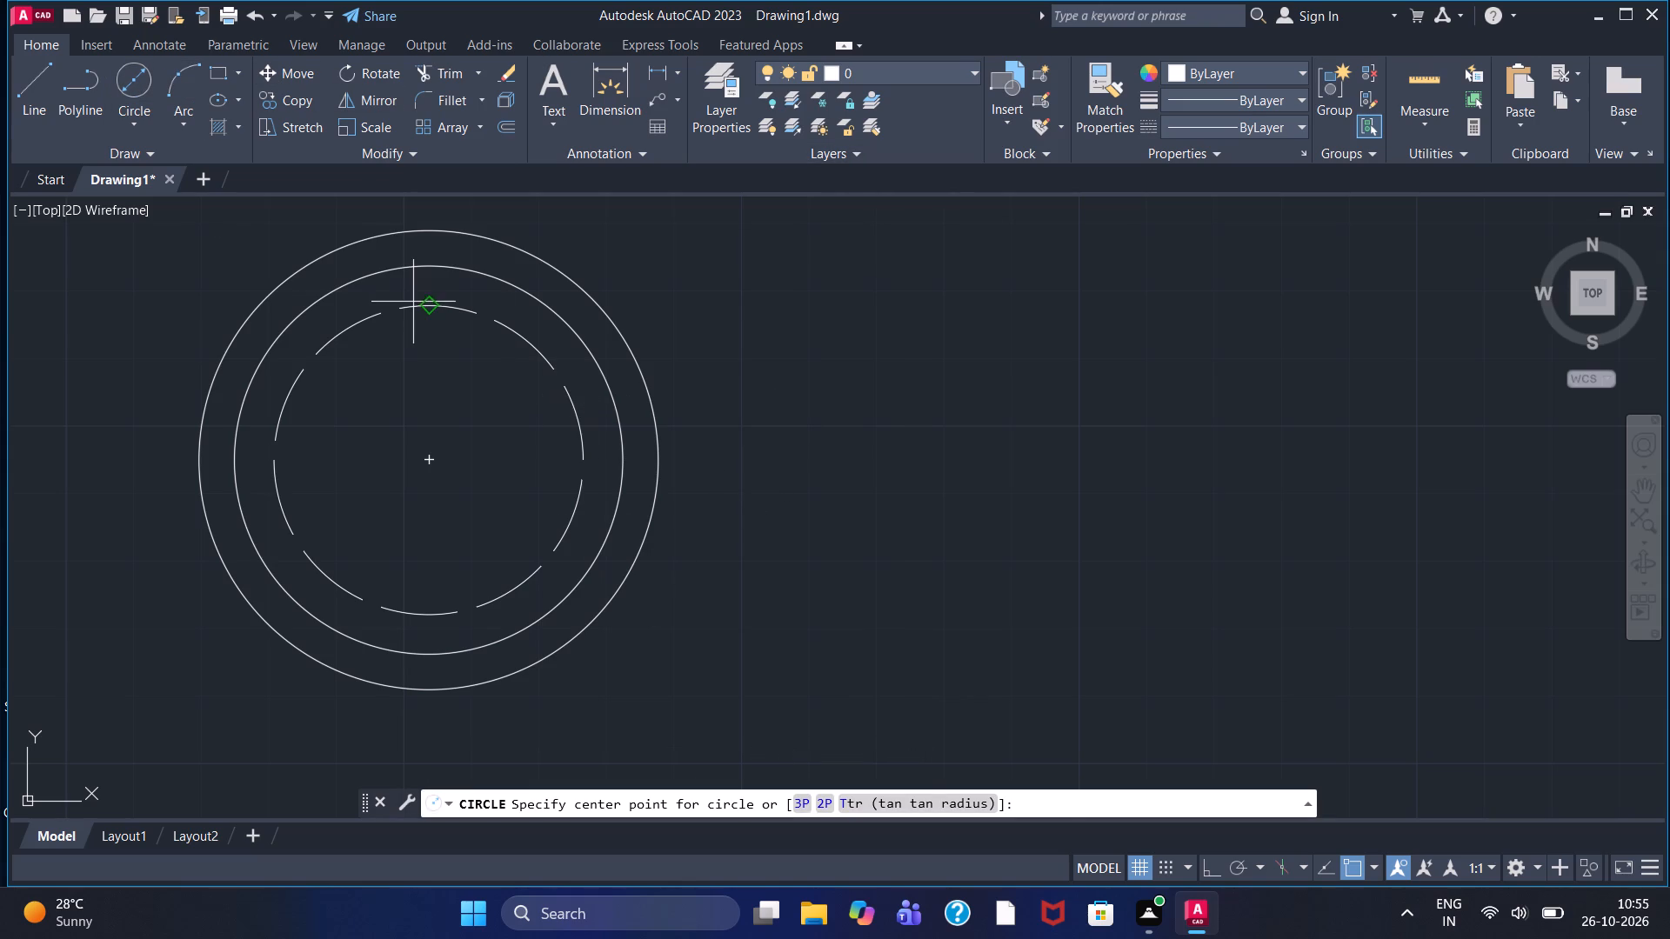
left_click(431, 307)
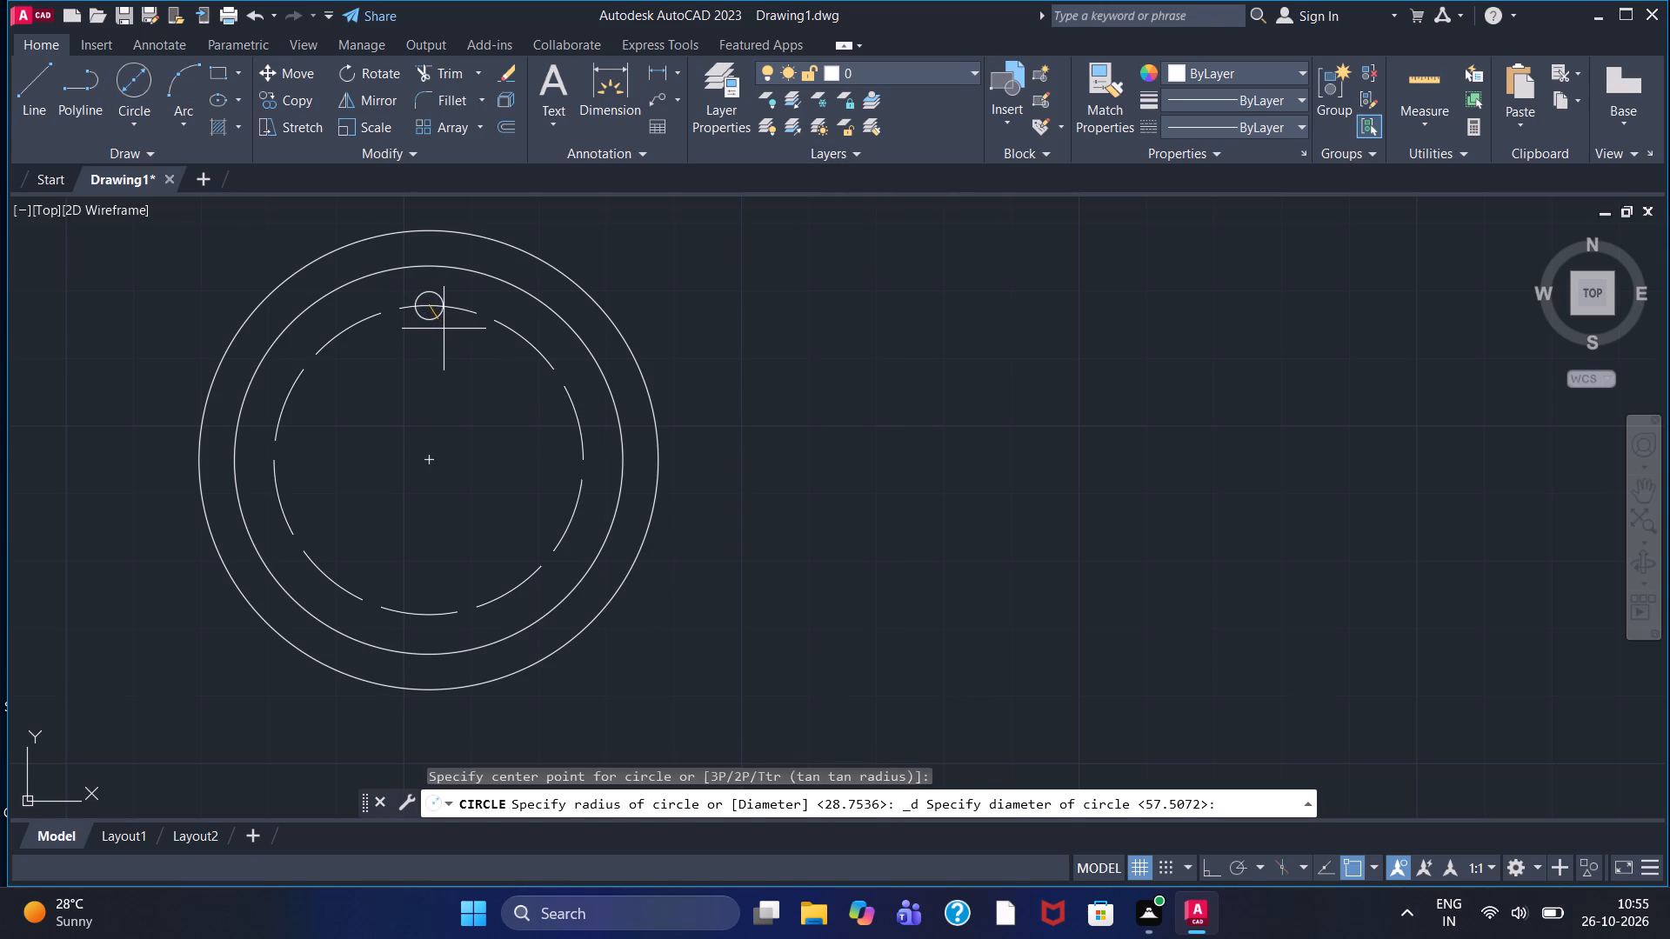
left_click(447, 331)
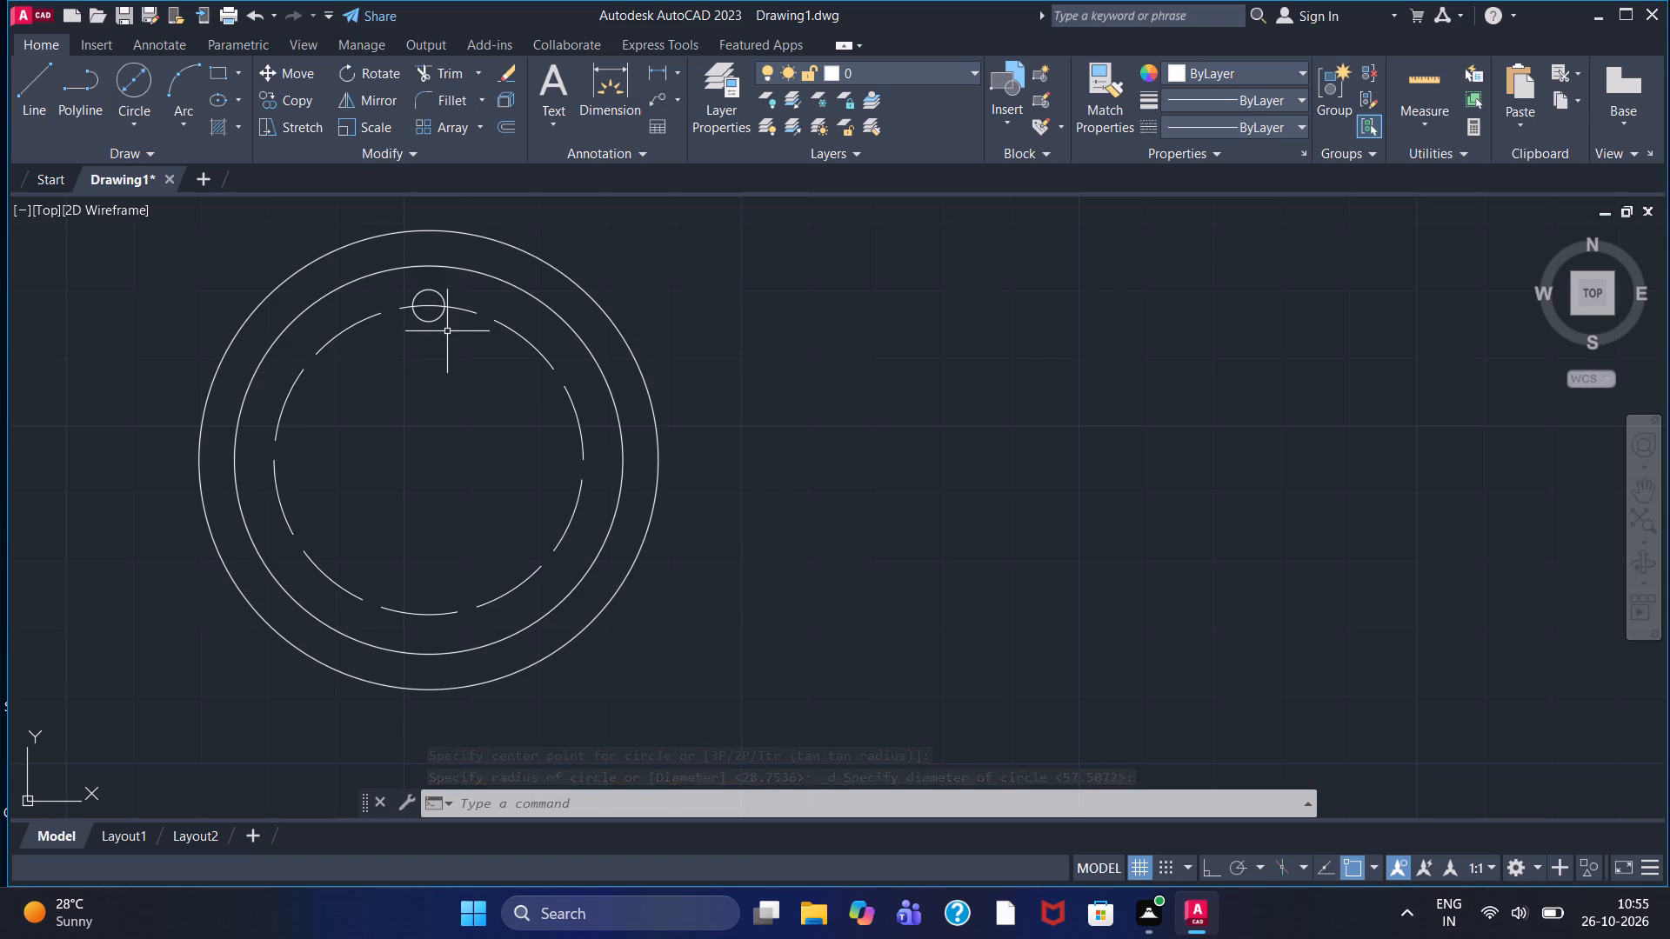
Create a six-item polar array of the small hole circle around the common centre of the concentric circles.
left_click(479, 134)
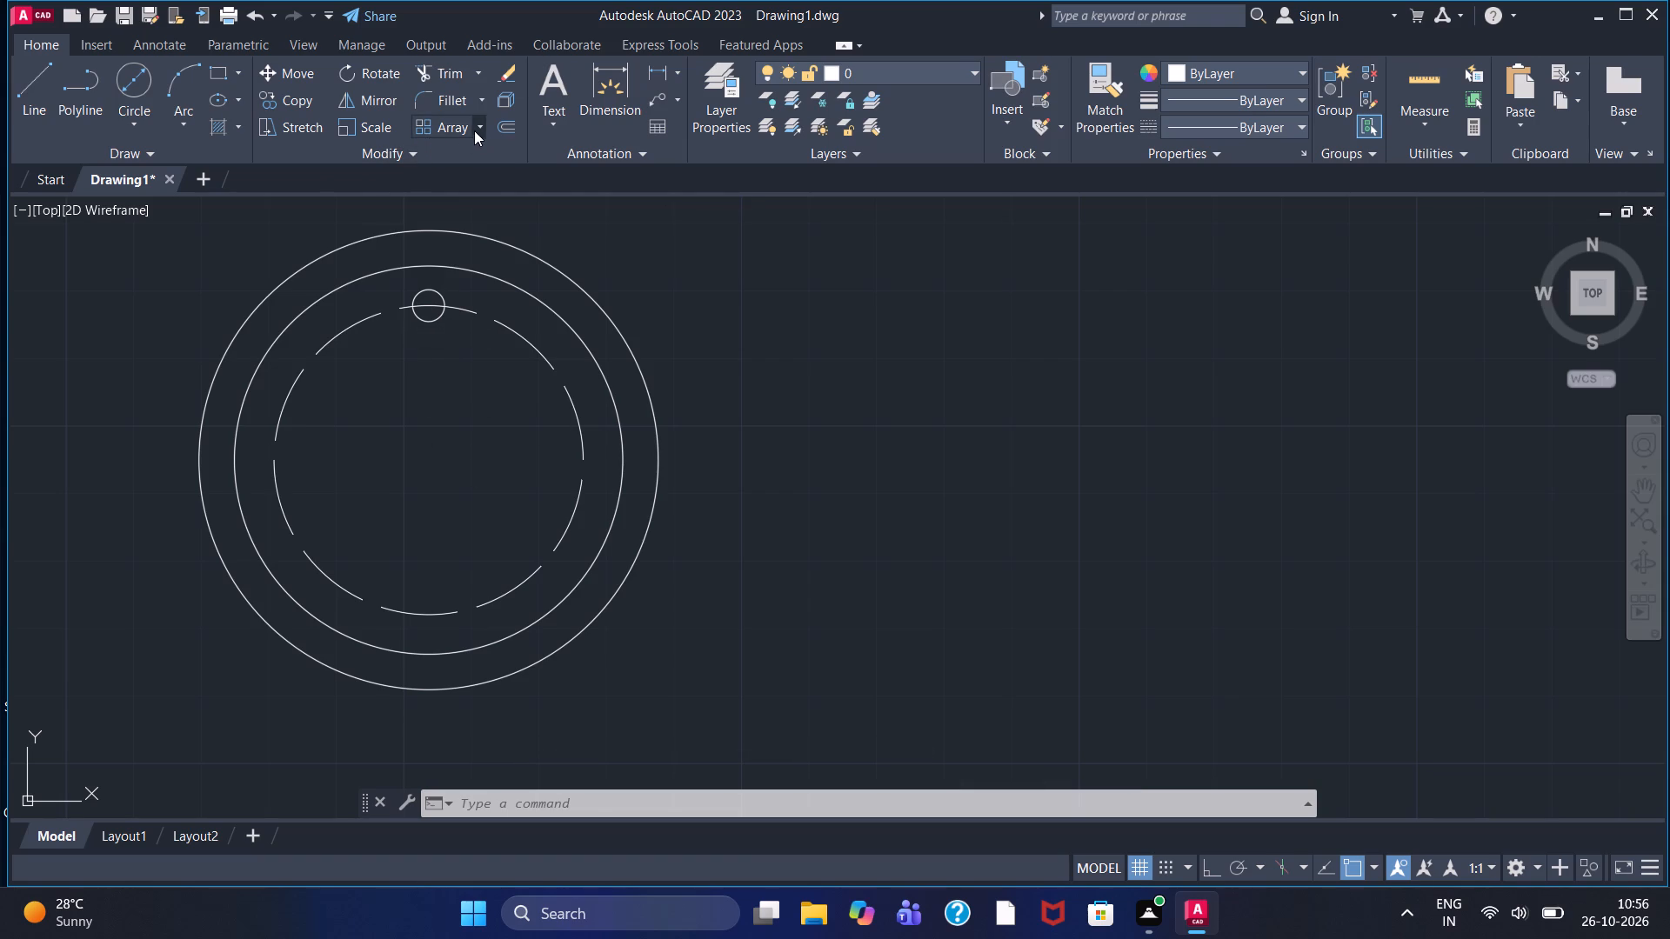
left_click(472, 243)
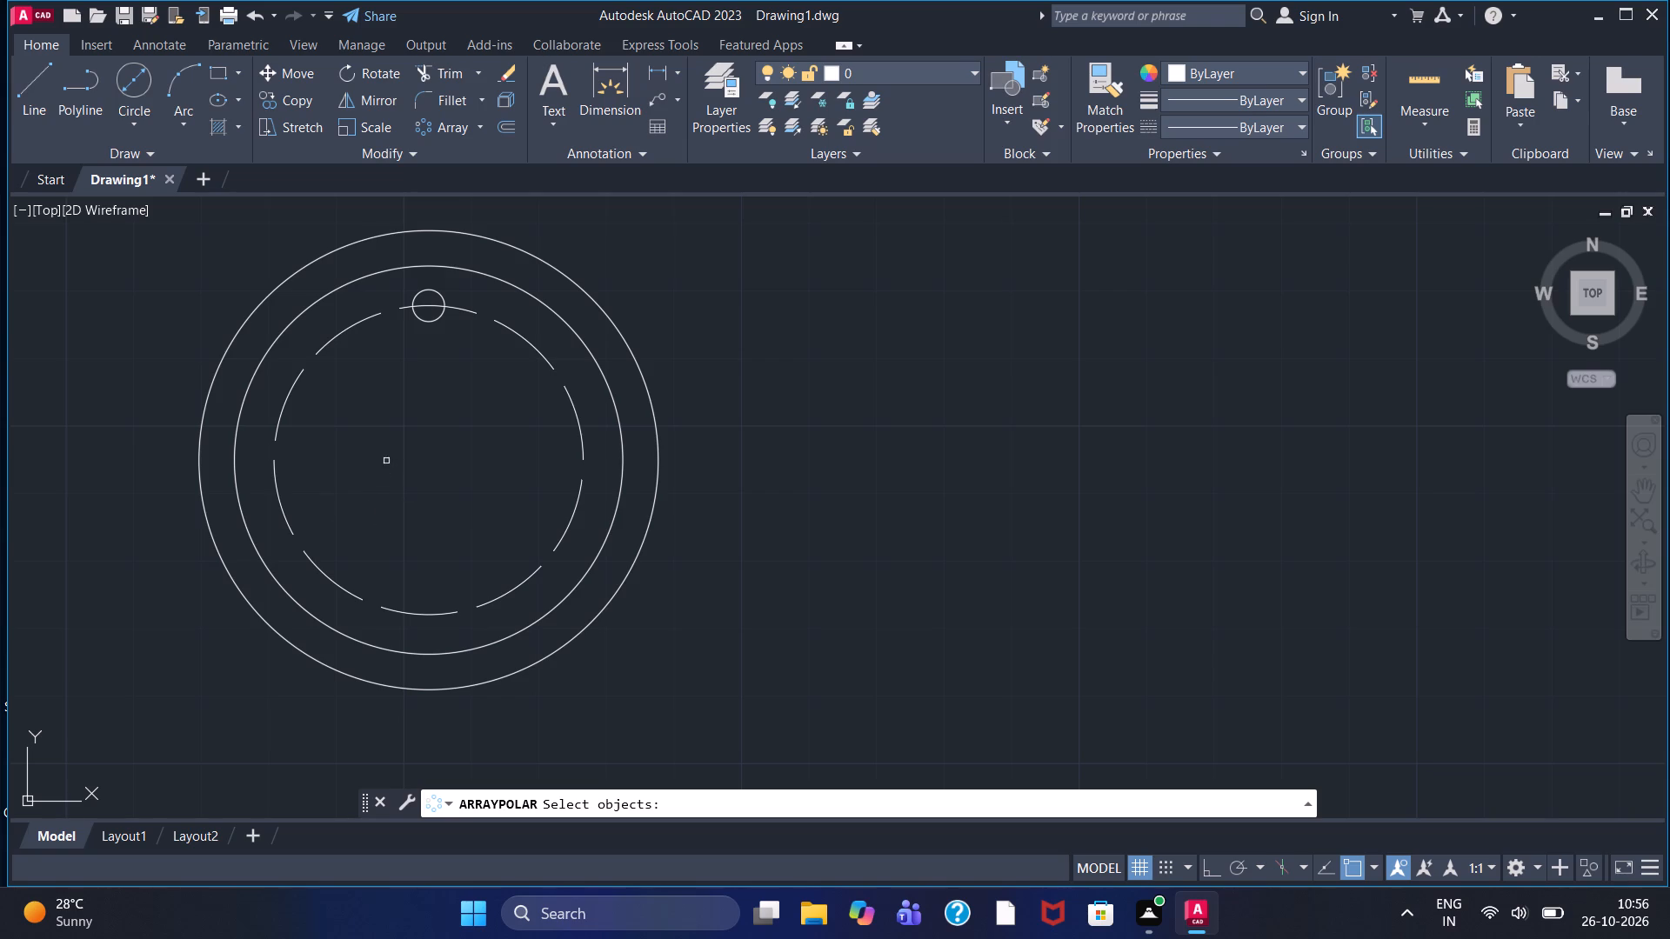
left_click(438, 297)
key("Return")
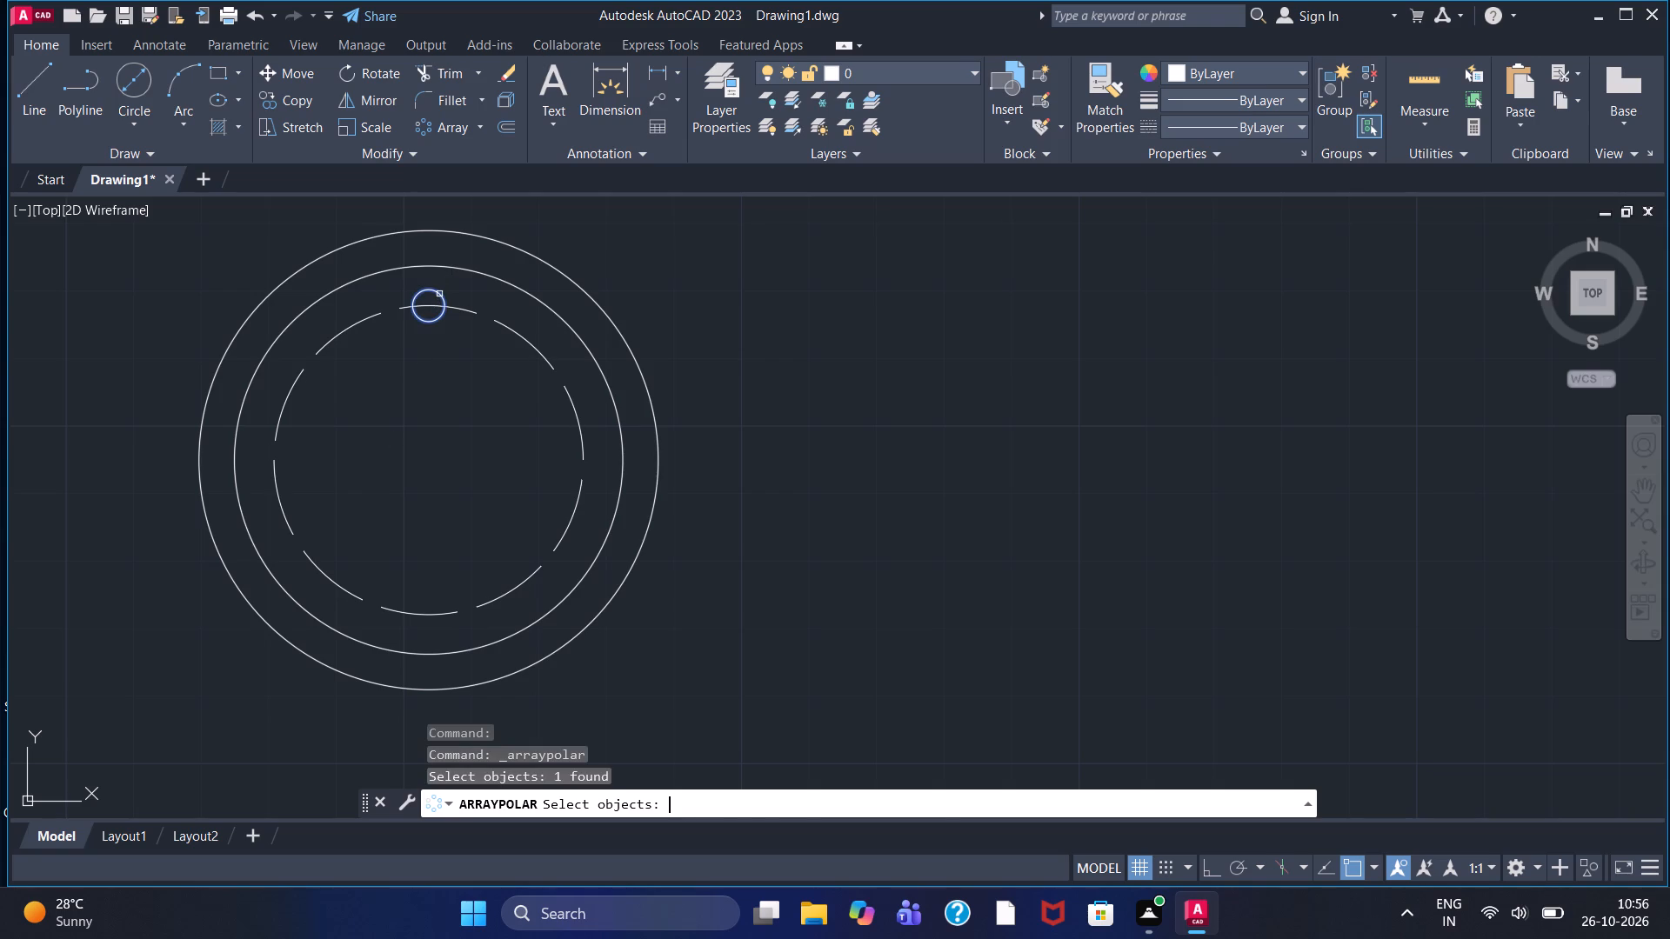
left_click(431, 460)
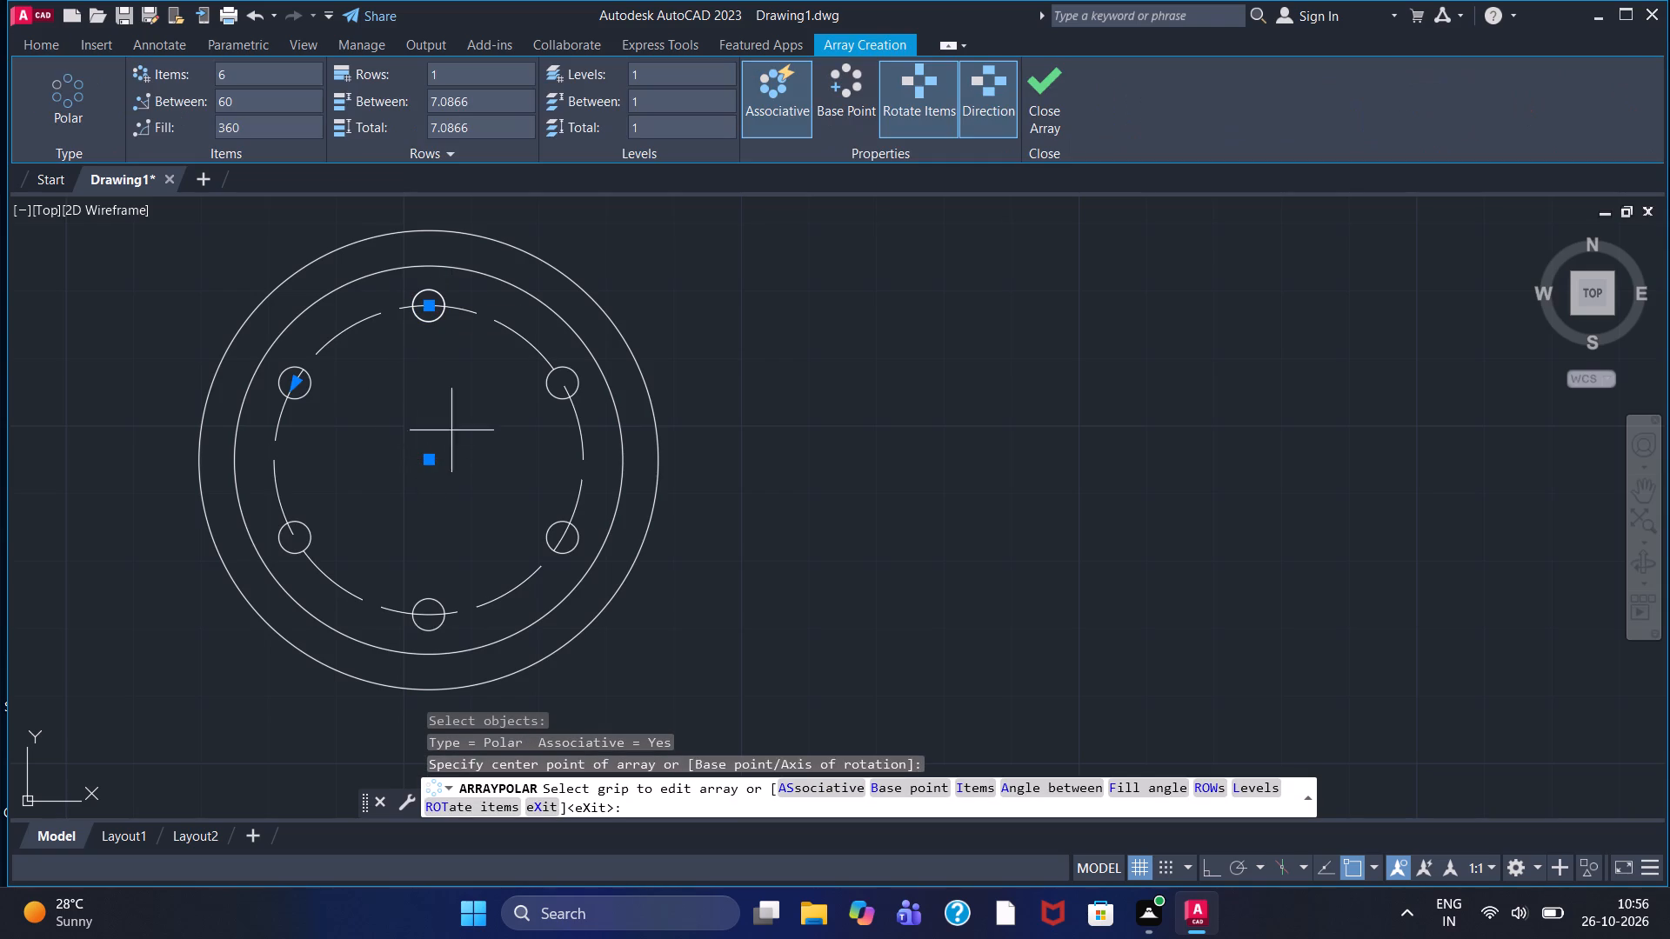
left_click(1051, 86)
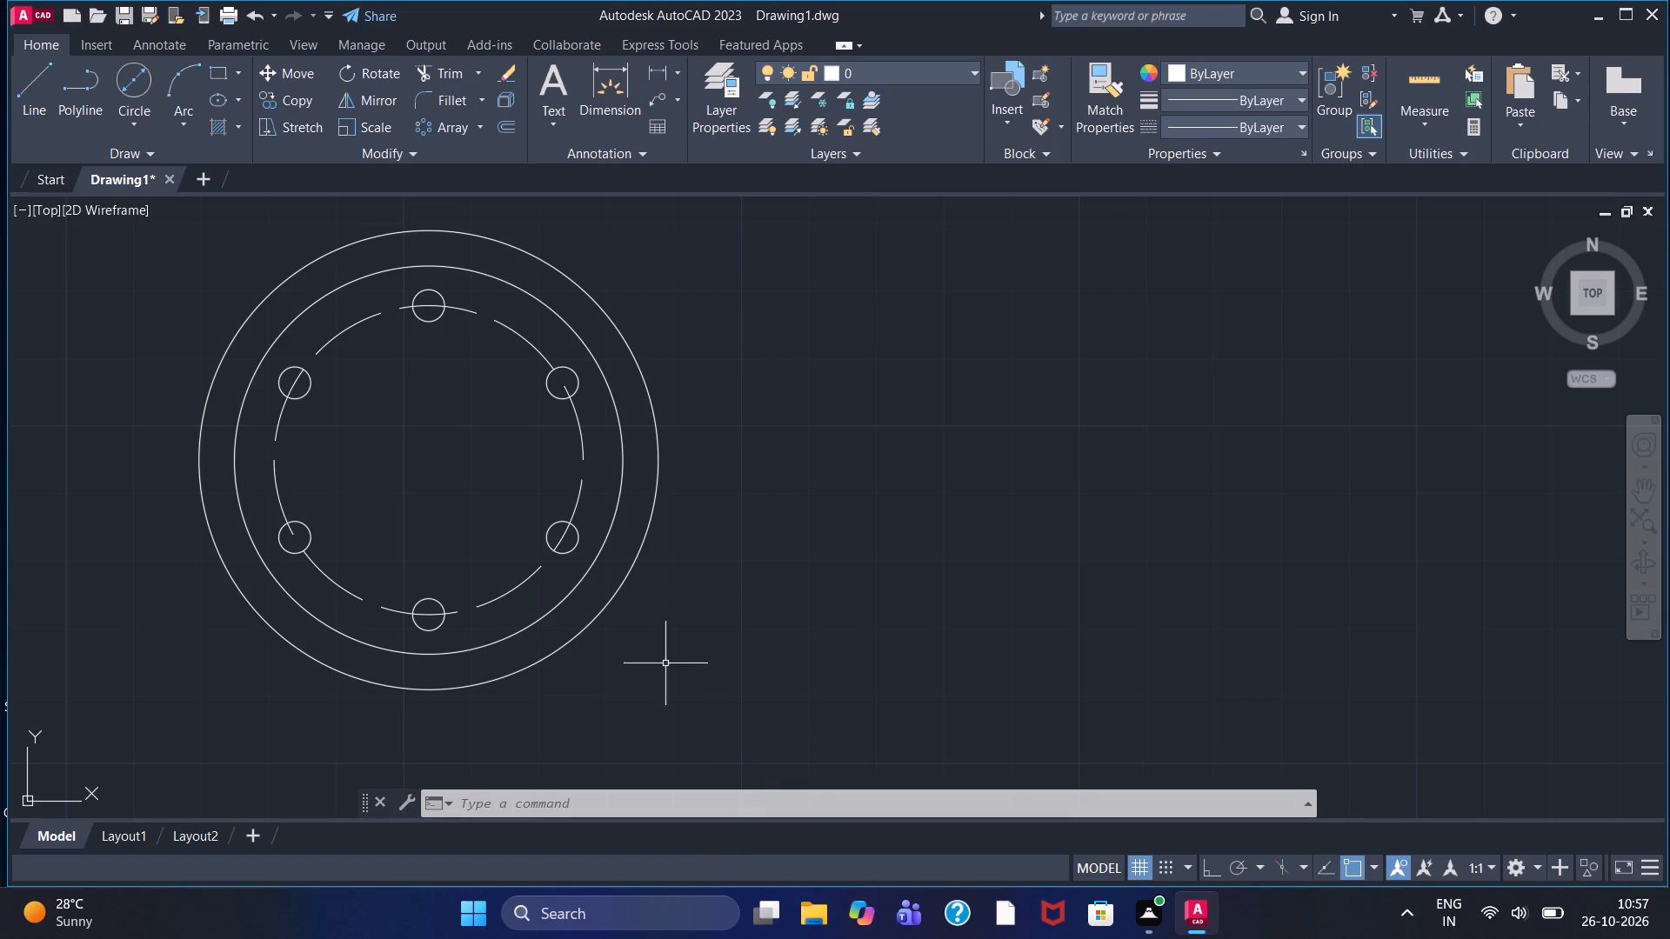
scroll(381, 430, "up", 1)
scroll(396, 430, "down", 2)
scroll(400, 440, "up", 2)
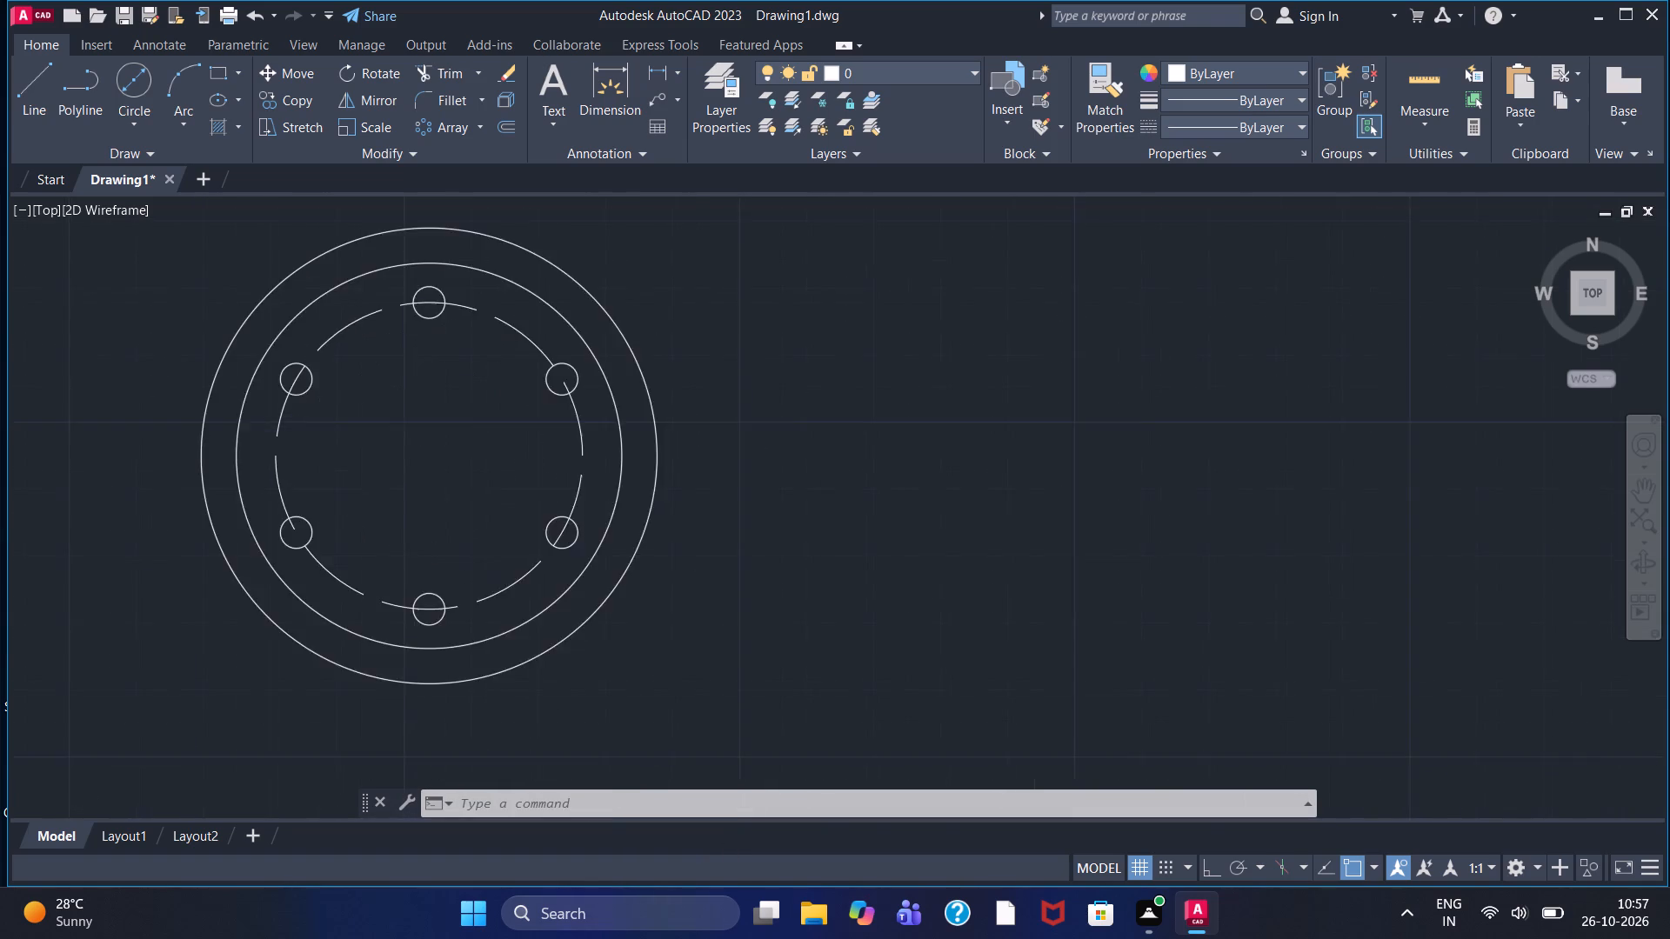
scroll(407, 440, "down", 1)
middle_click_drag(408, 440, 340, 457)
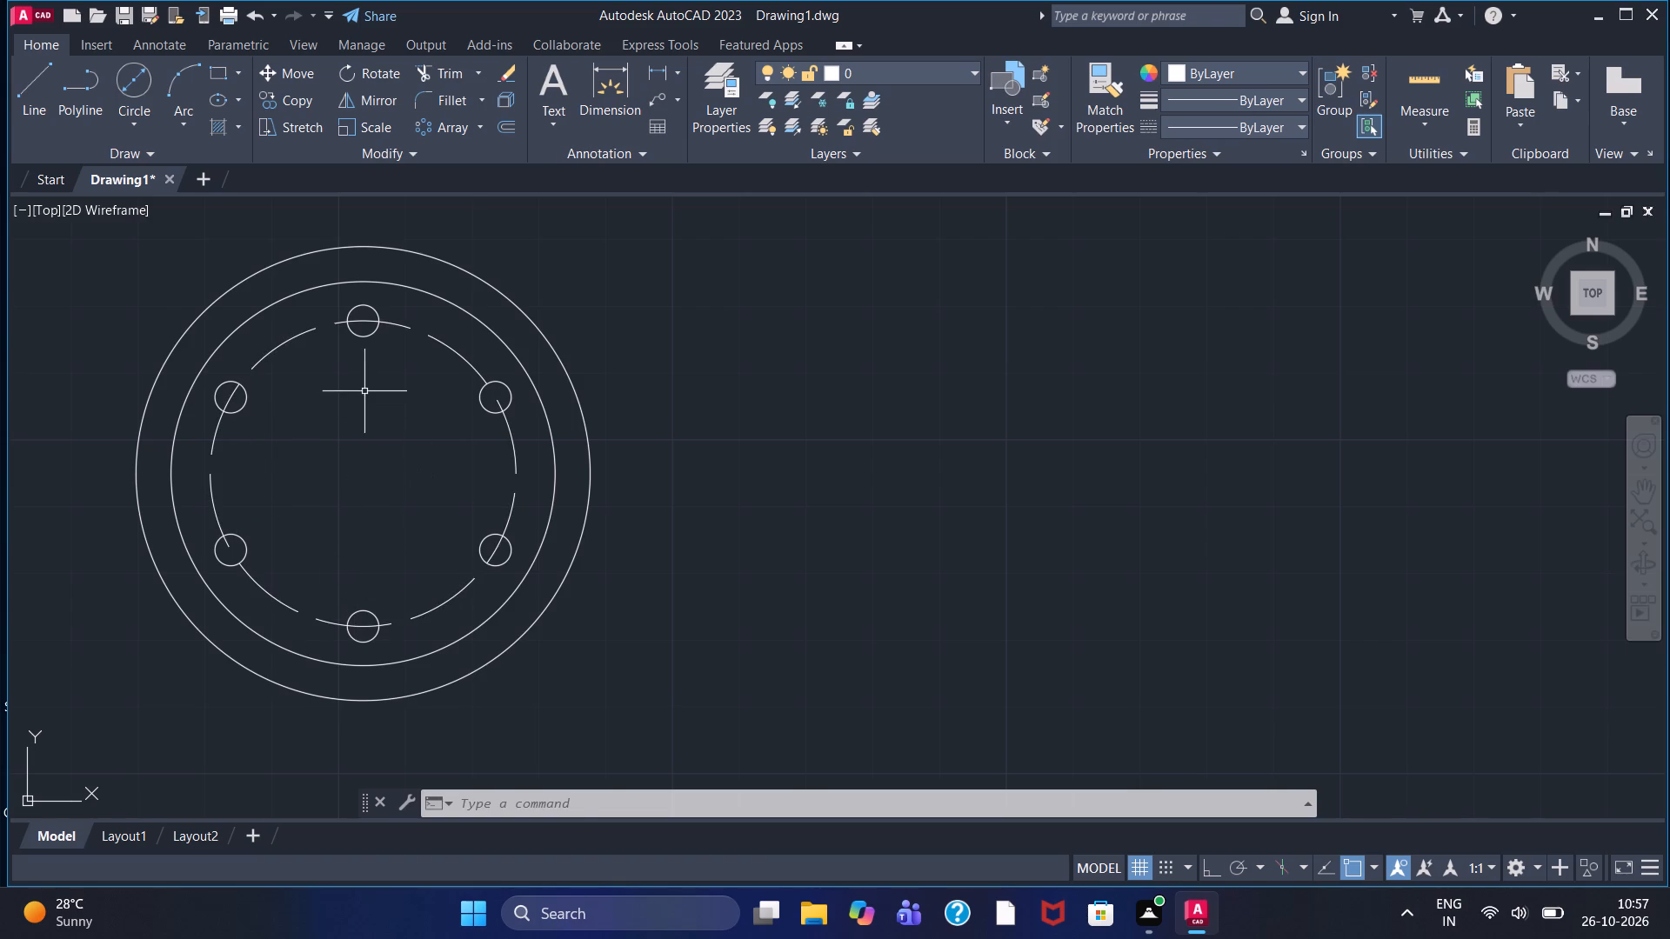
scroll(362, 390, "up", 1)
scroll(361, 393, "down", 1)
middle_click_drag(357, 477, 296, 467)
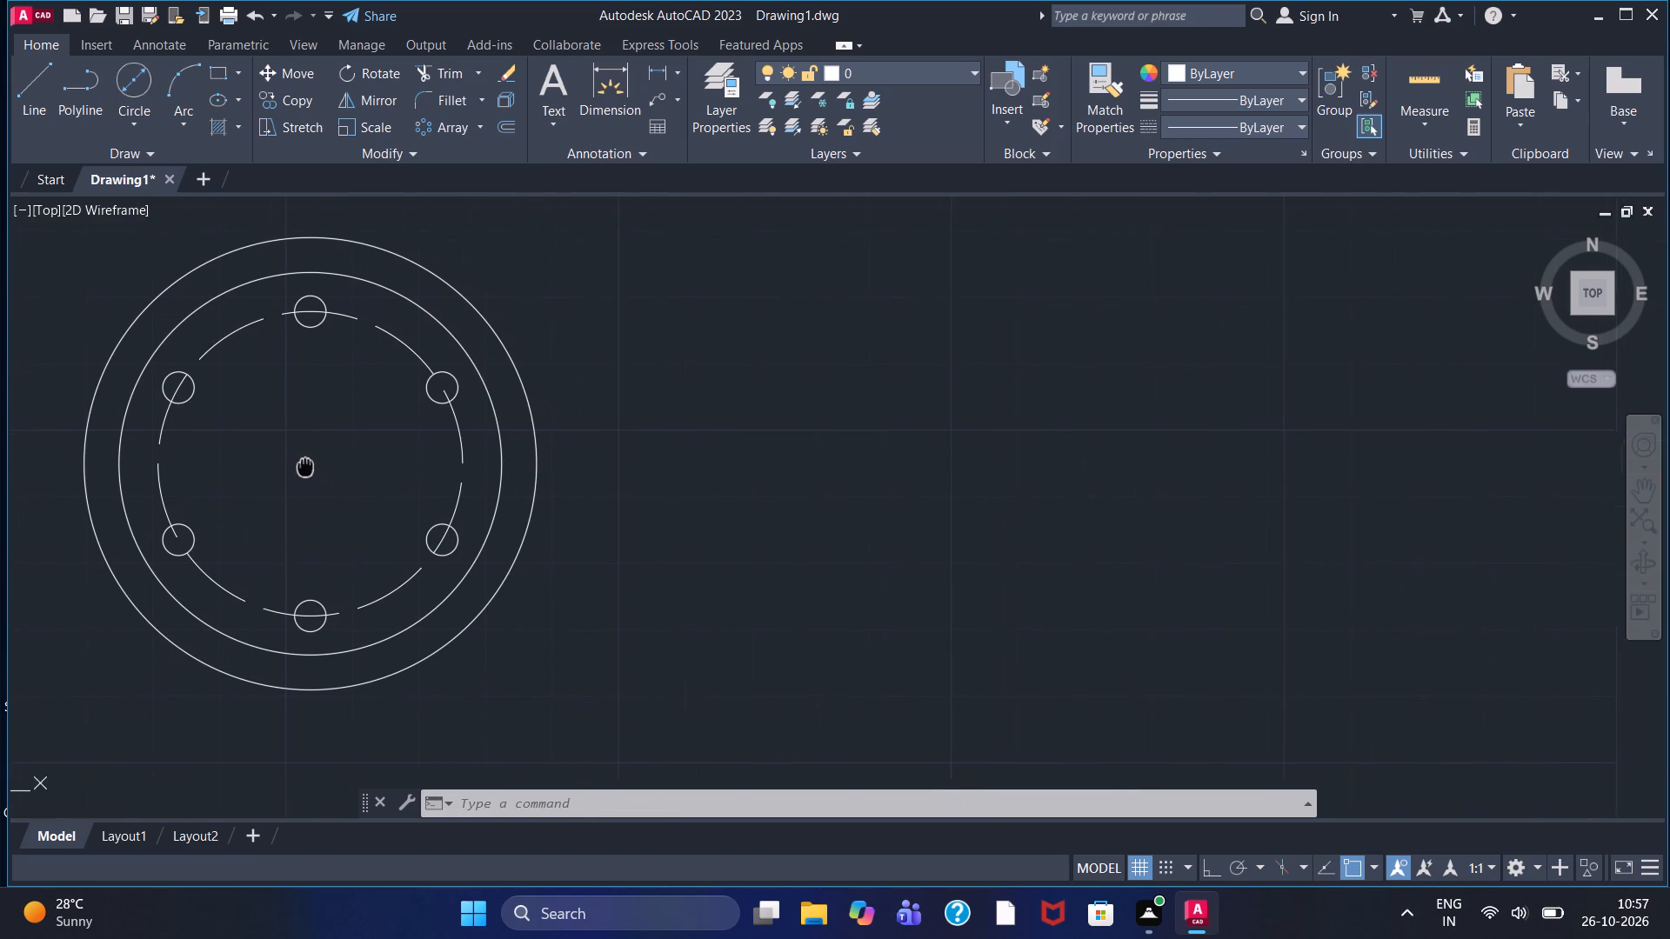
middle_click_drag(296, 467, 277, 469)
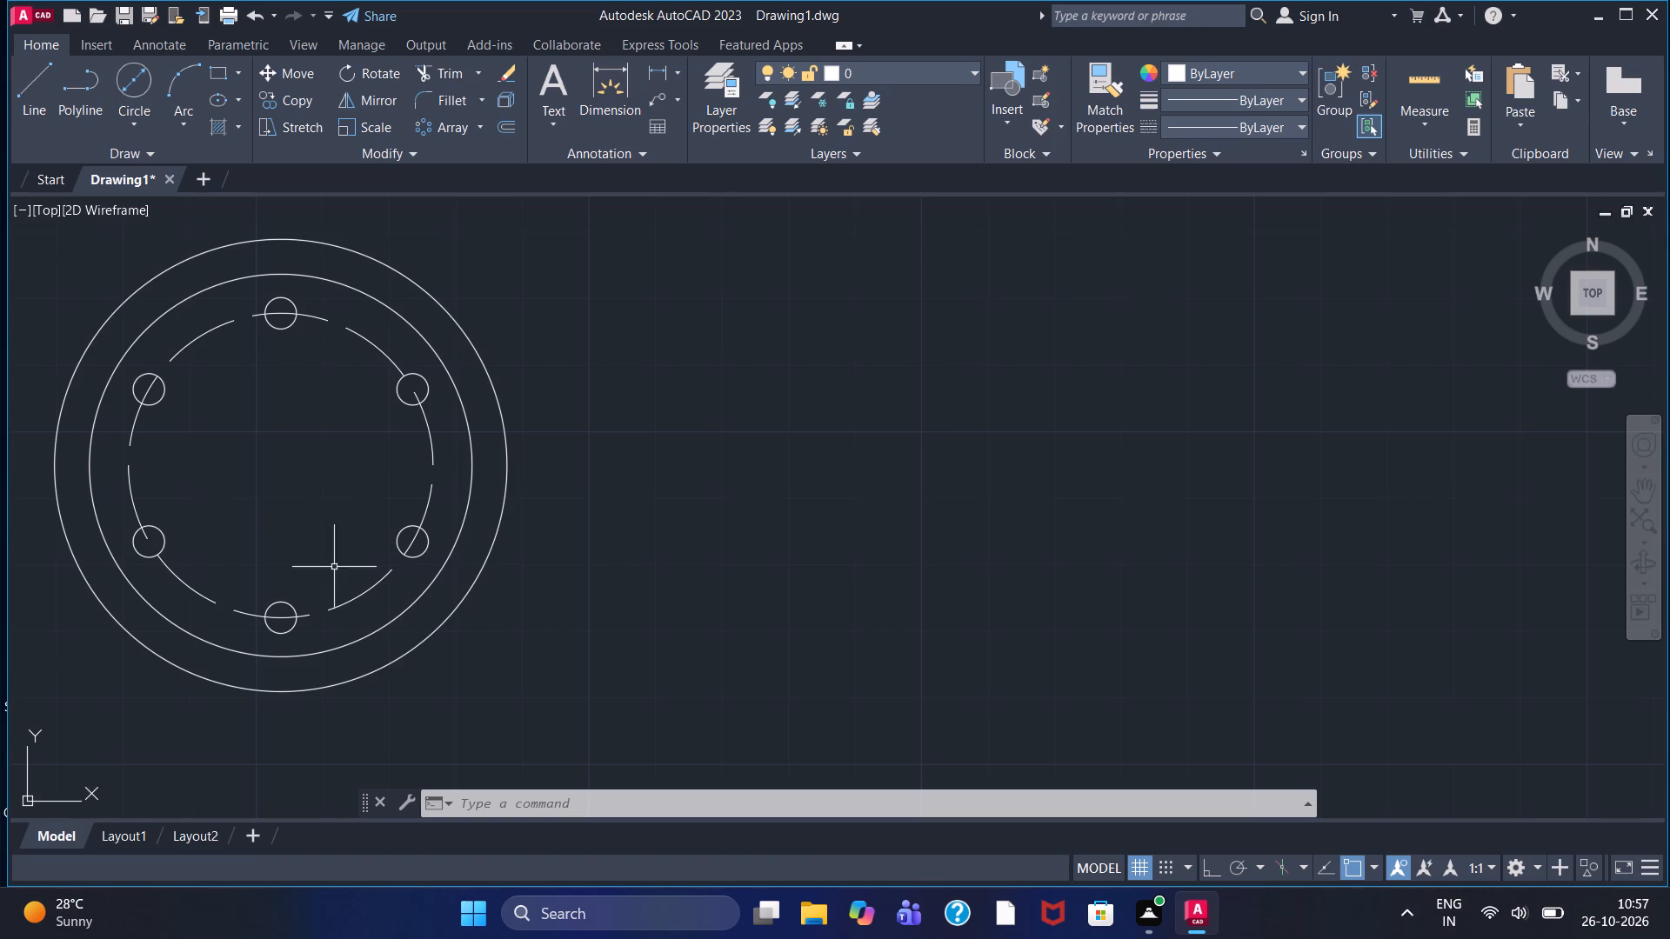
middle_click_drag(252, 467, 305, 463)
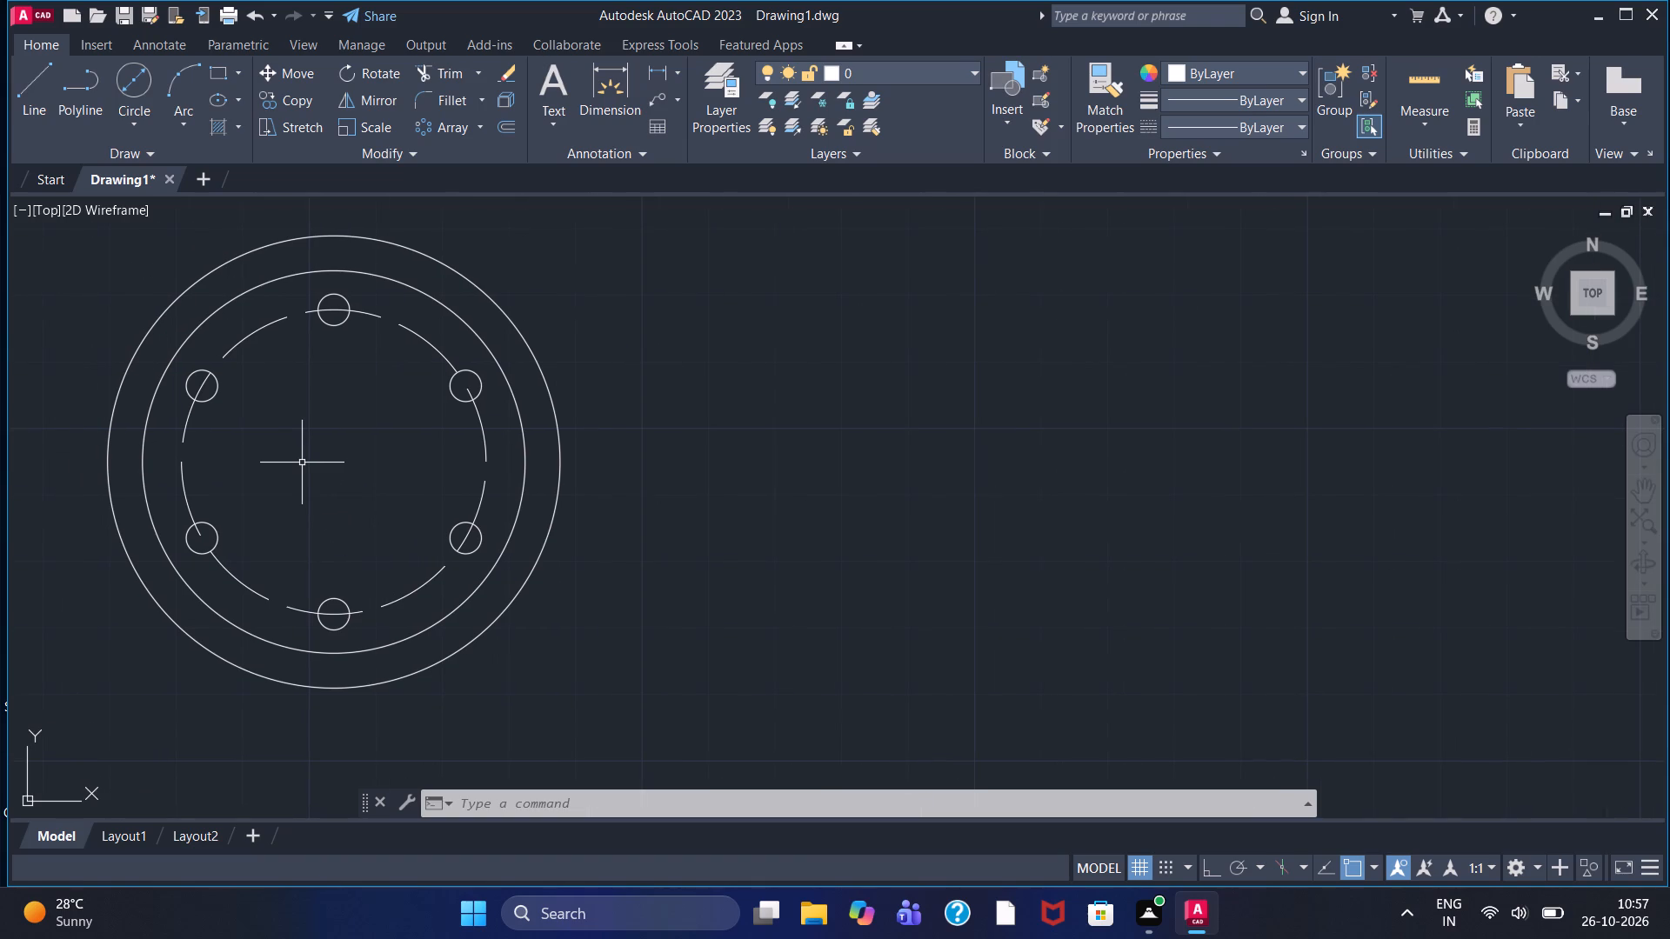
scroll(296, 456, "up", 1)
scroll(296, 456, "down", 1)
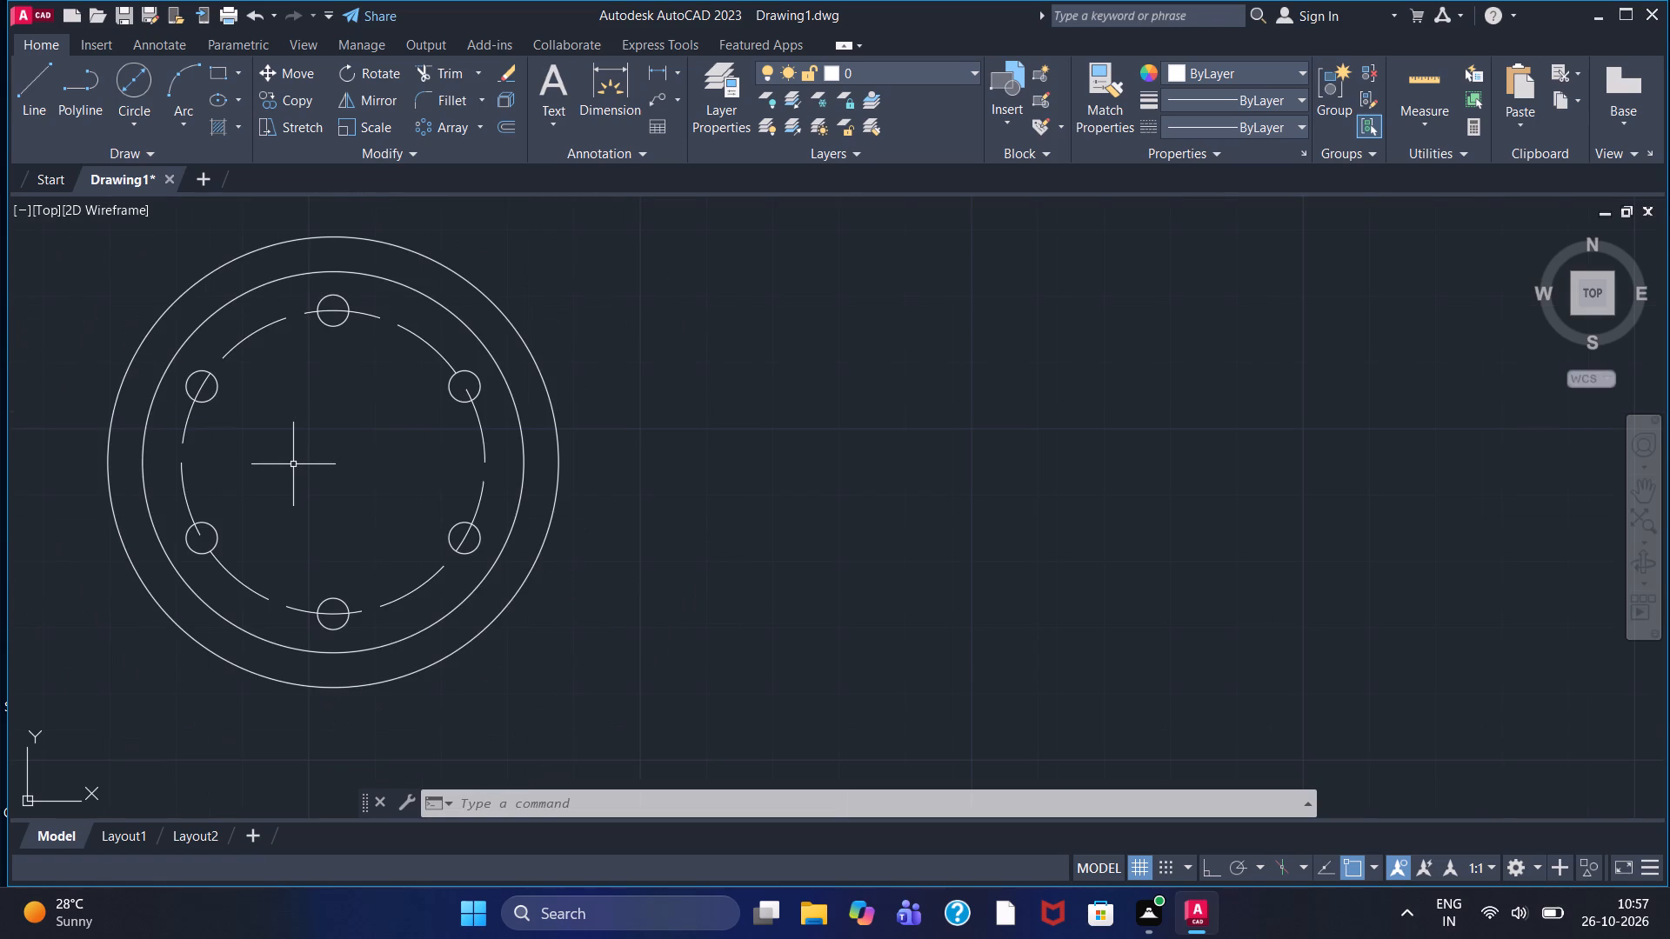
Set the number of items in the polar array of holes to 4.
left_click(340, 297)
left_click_drag(278, 75, 210, 81)
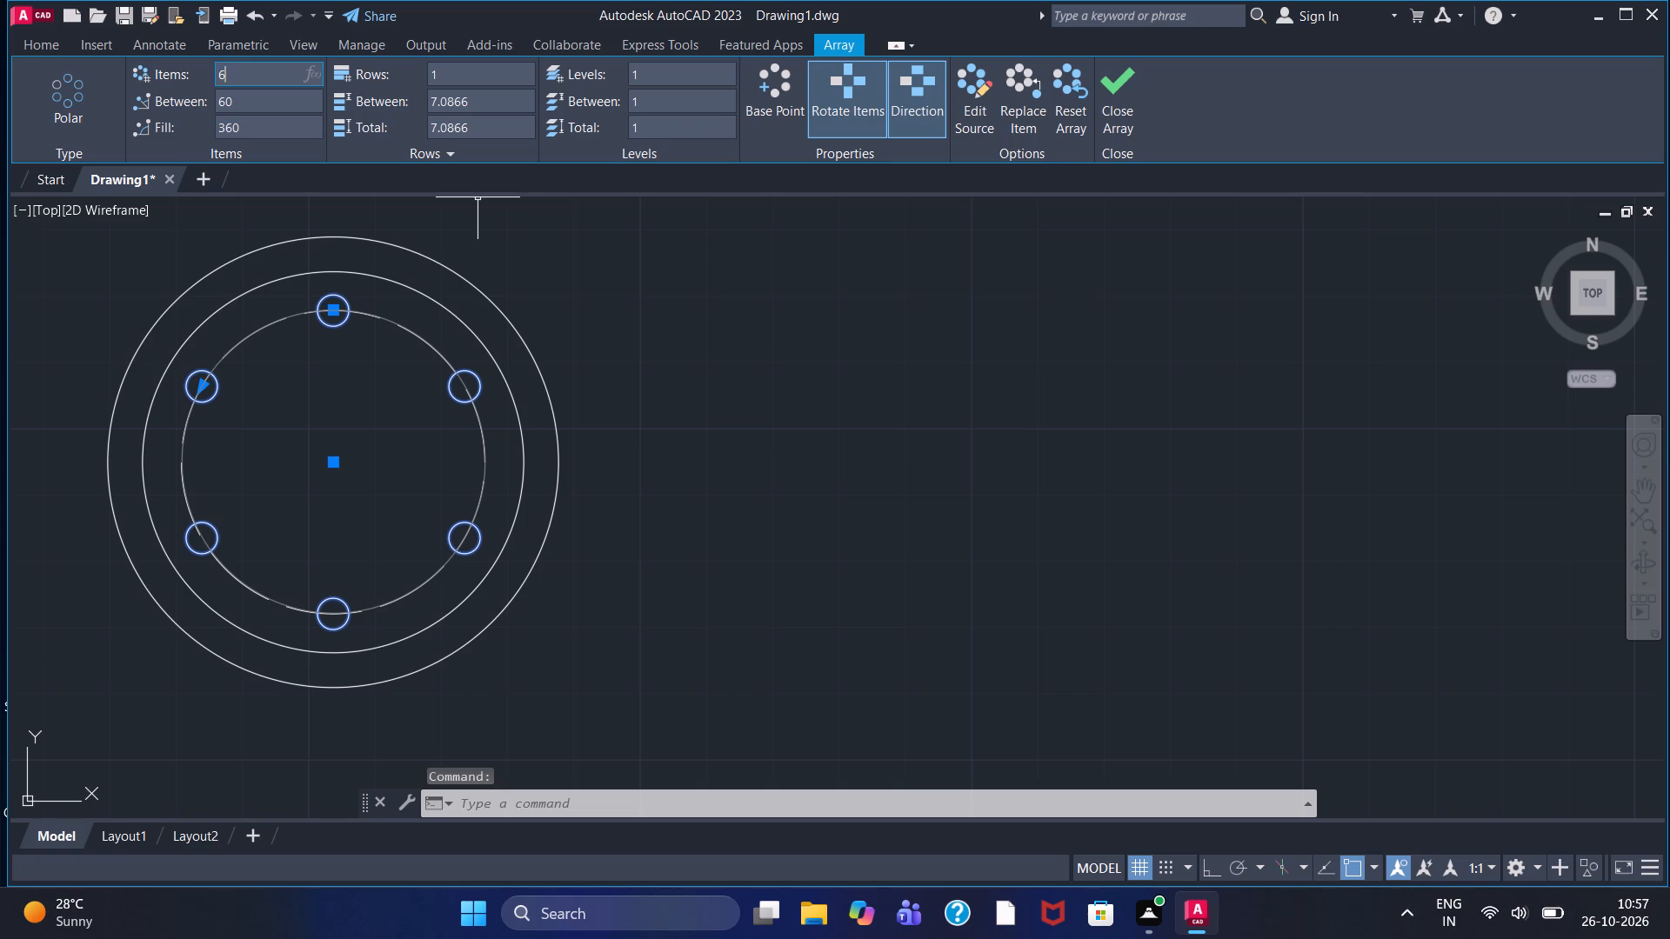
left_click_drag(210, 81, 83, 98)
key("4")
key("Return")
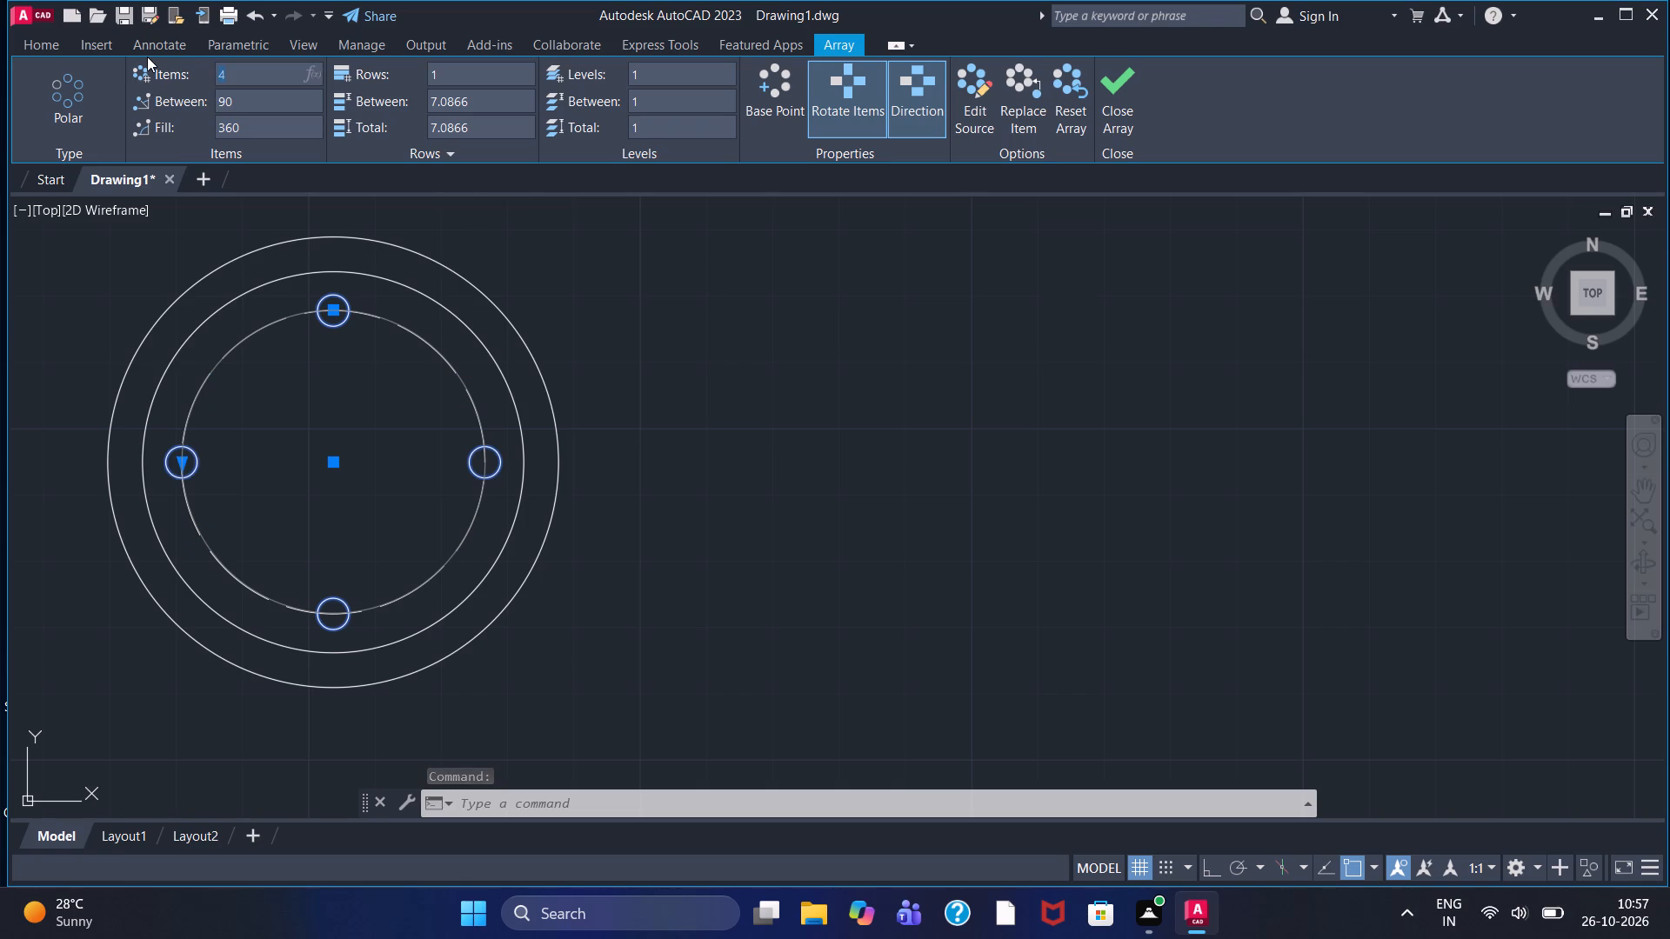
left_click(1130, 89)
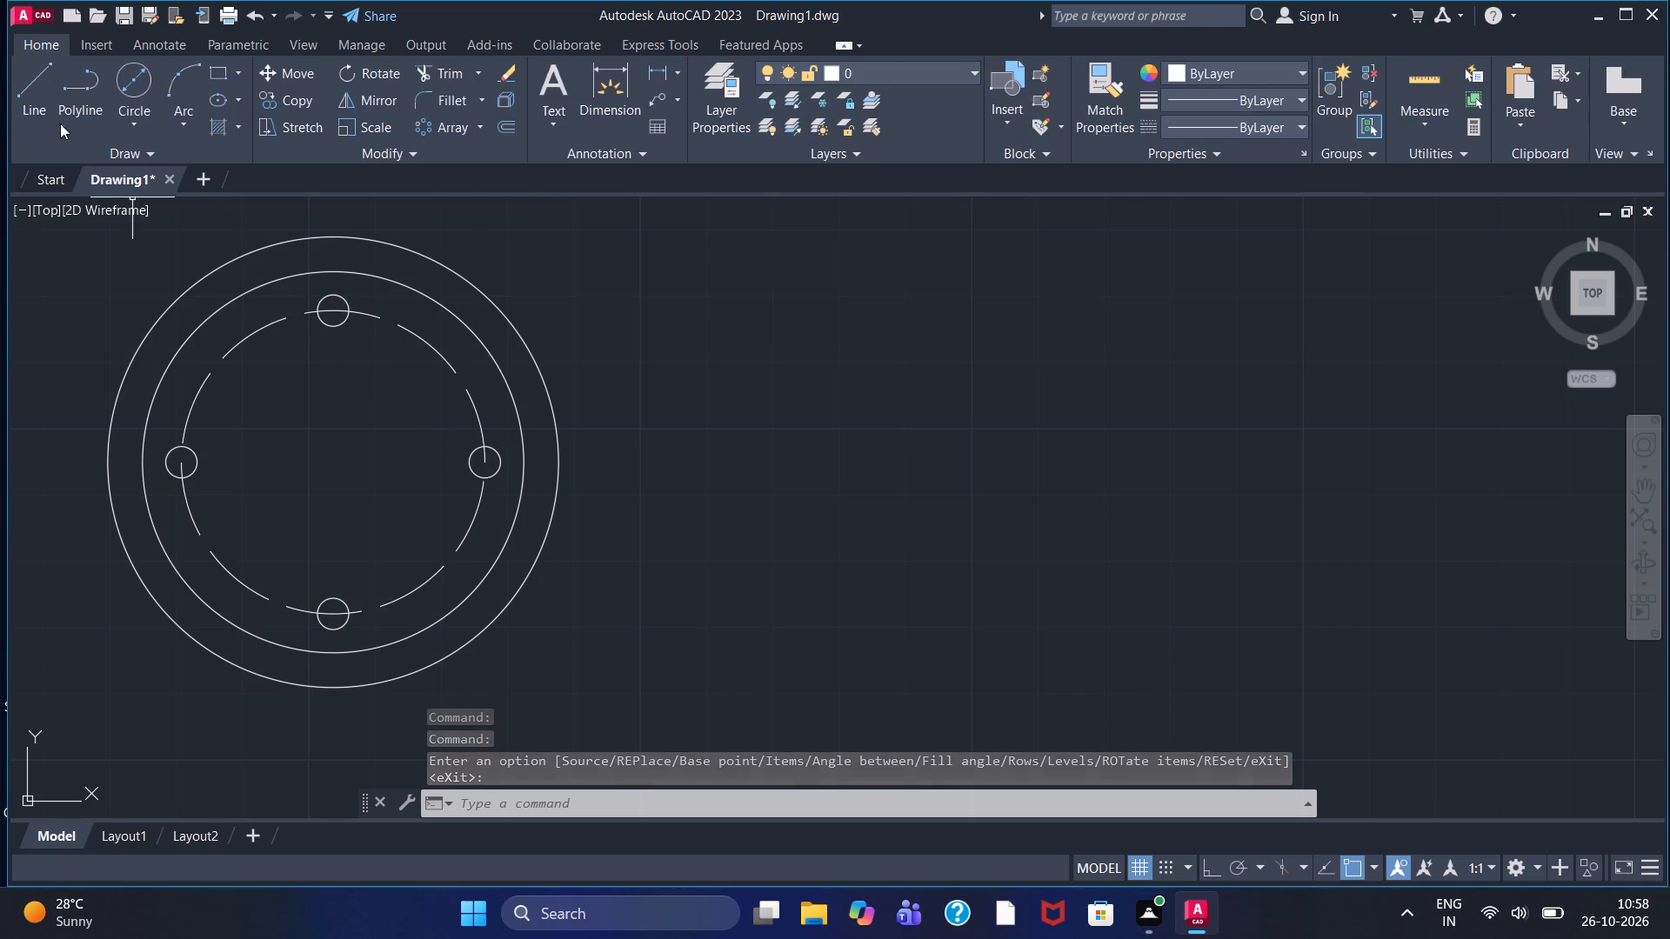
Draw a concentric circle about 34 in diameter inside the dashed pitch circle.
left_click(141, 86)
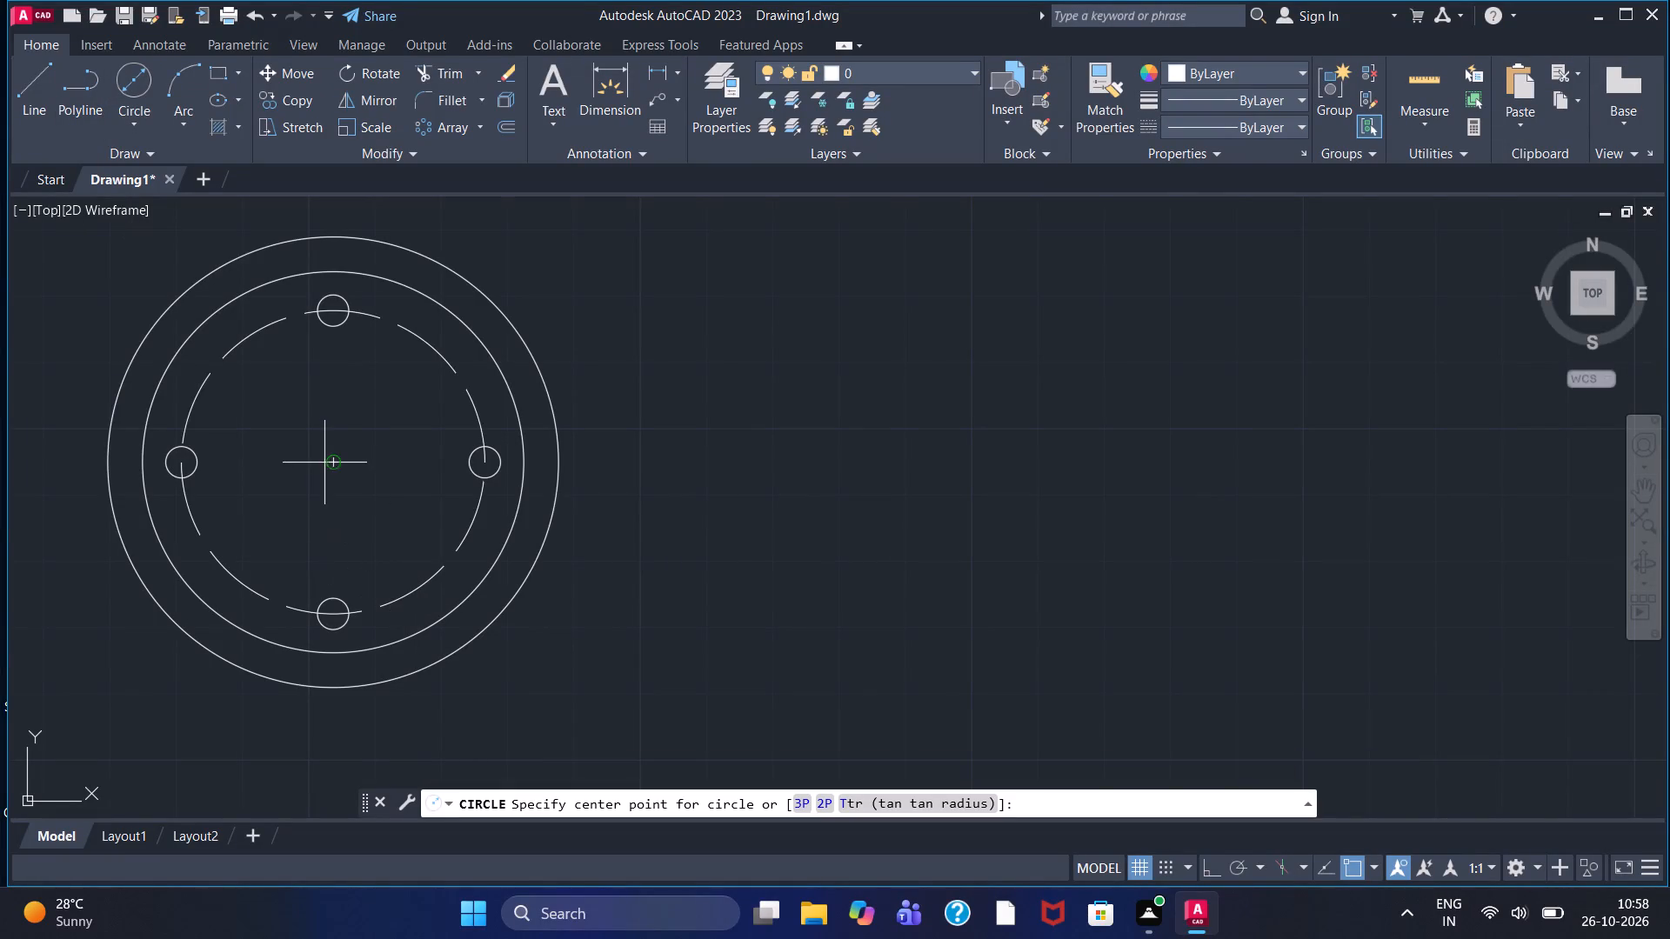
left_click(338, 458)
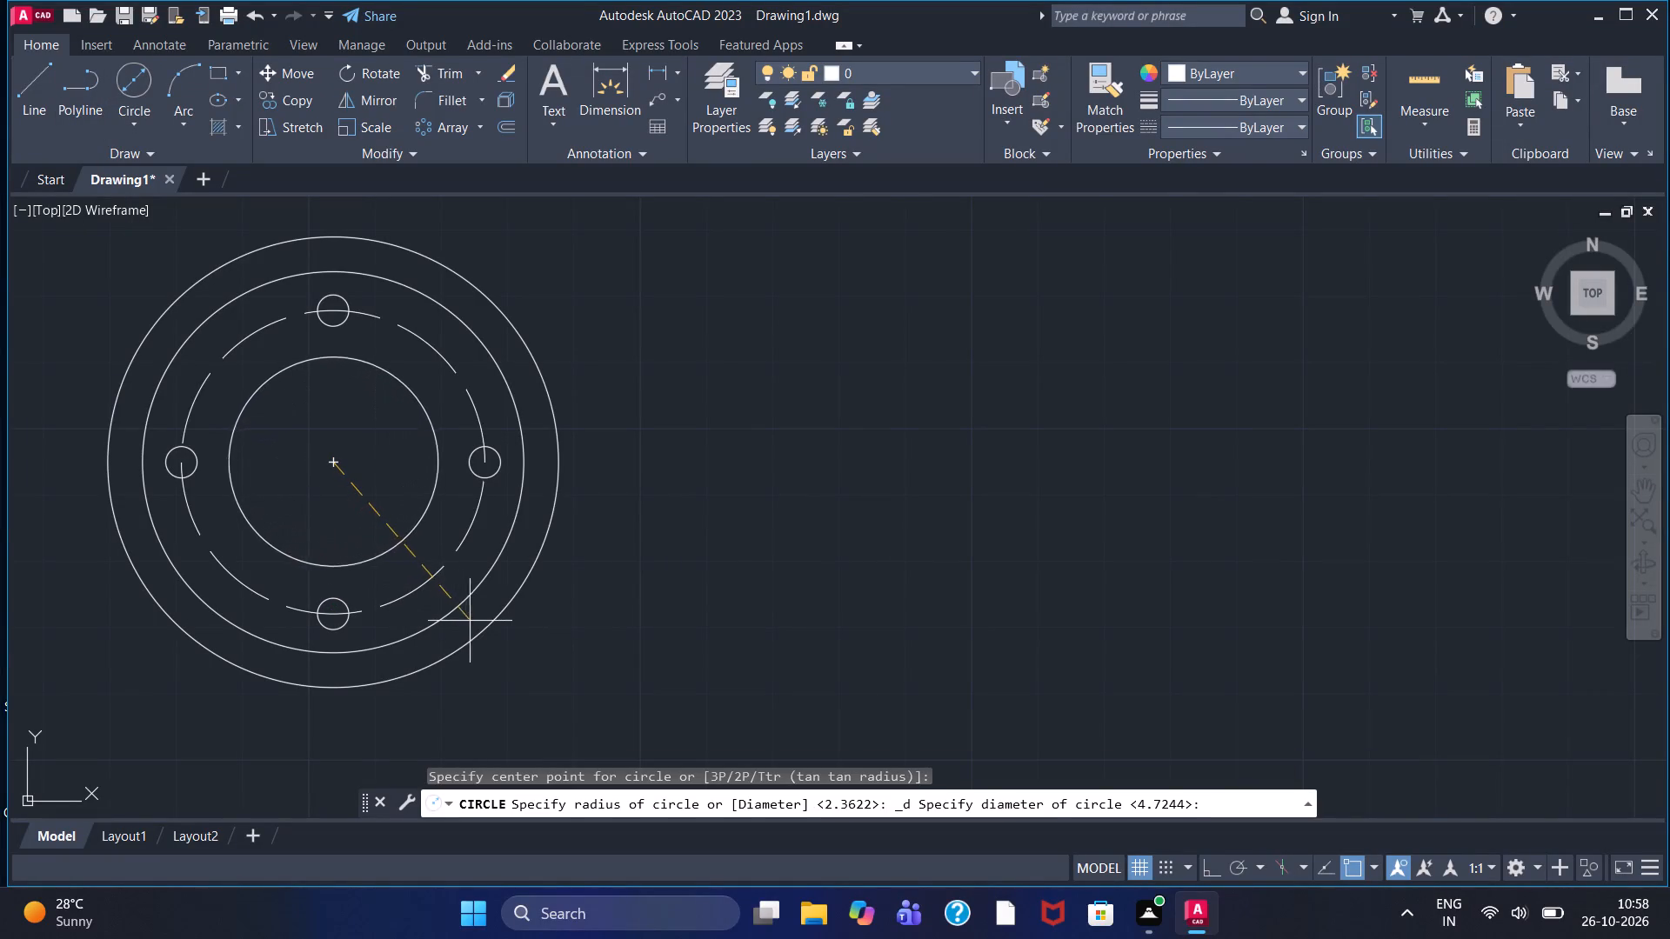
left_click(488, 632)
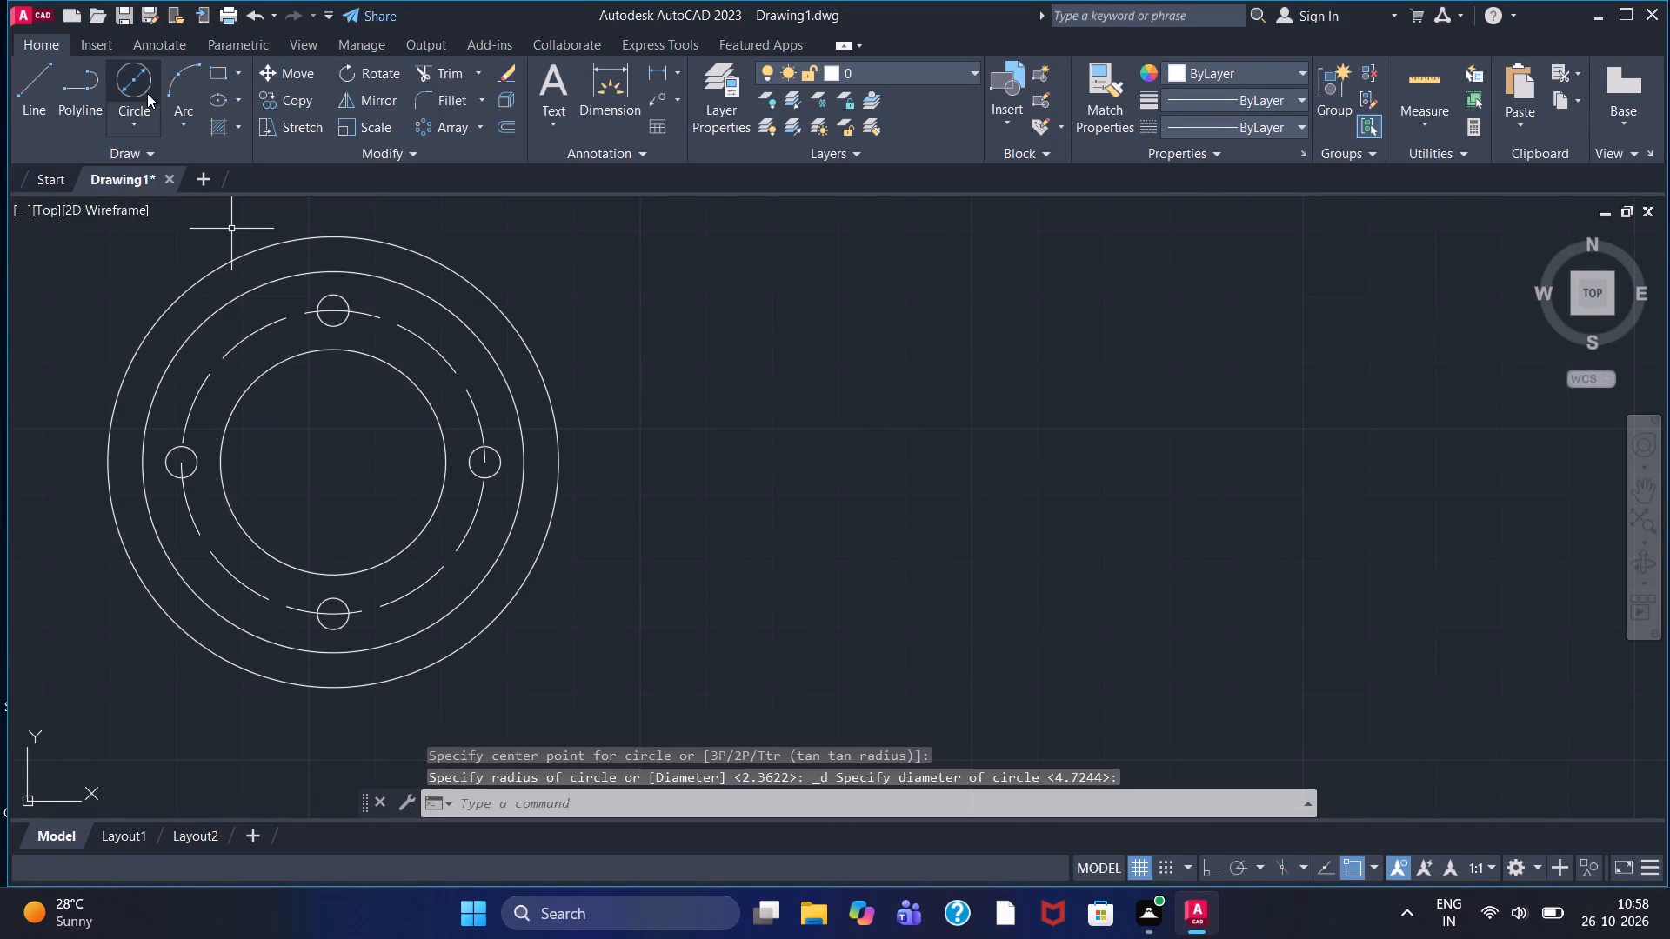
Draw a central bore circle concentric with the others, about half the diameter of the smallest concentric circle.
left_click(147, 88)
left_click(333, 457)
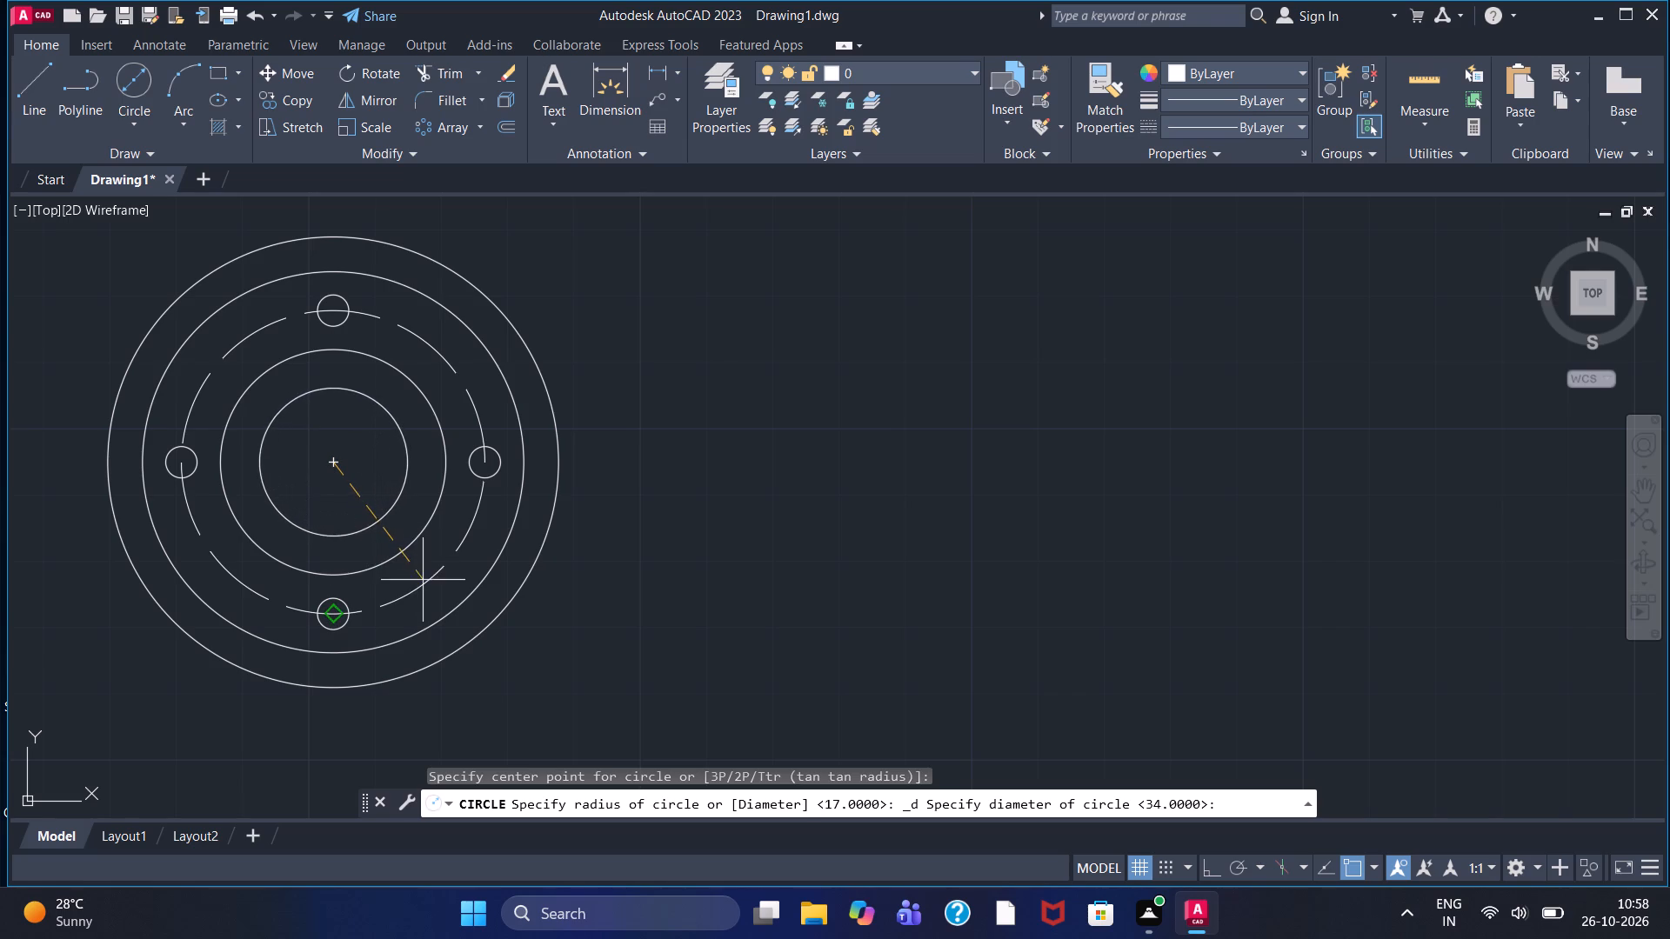
left_click(406, 553)
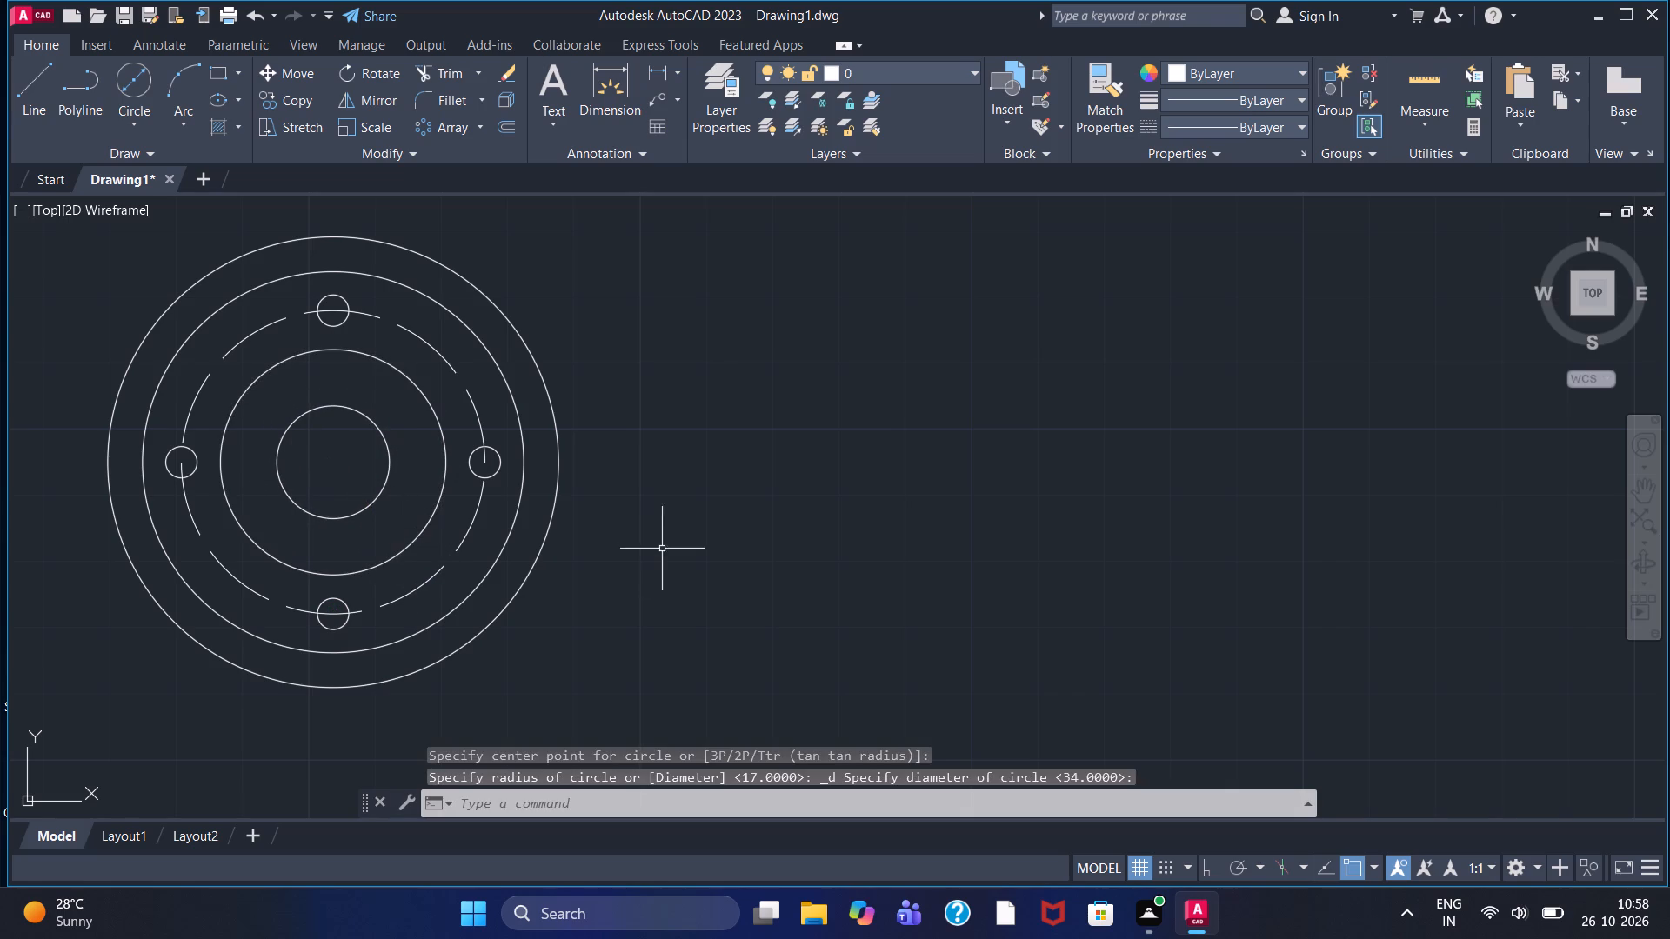
With Ortho on, draw connected lines from the second-largest circle's left quadrant: 15 left, 68 up, and about 100 right.
middle_click_drag(630, 496, 692, 482)
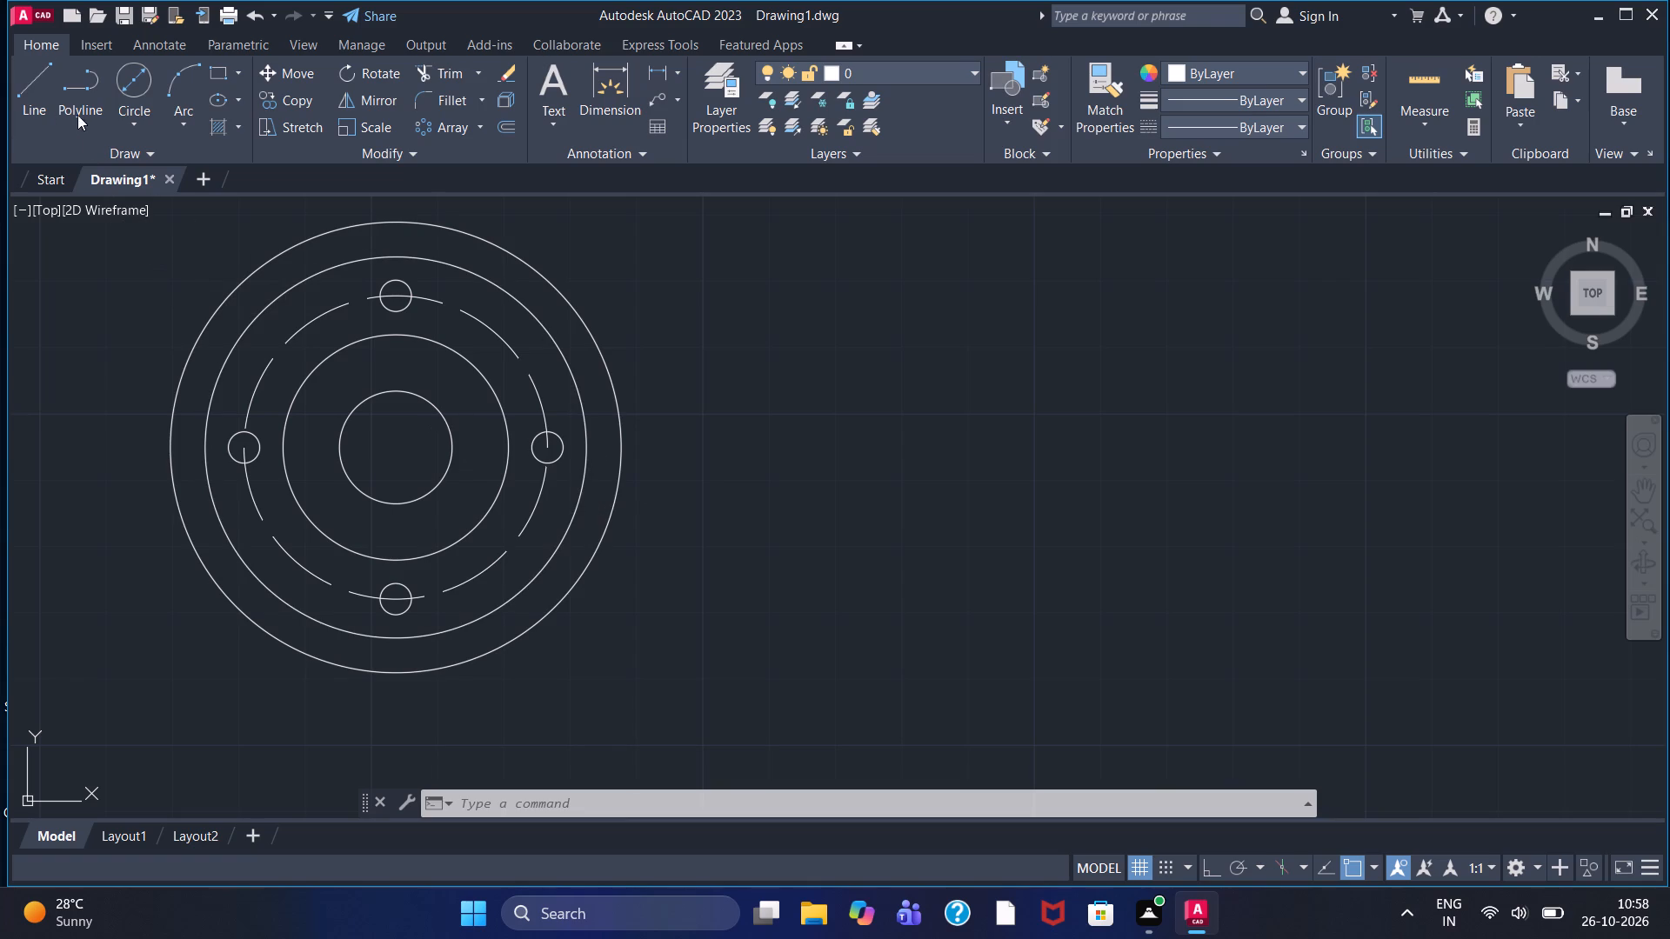
left_click(15, 106)
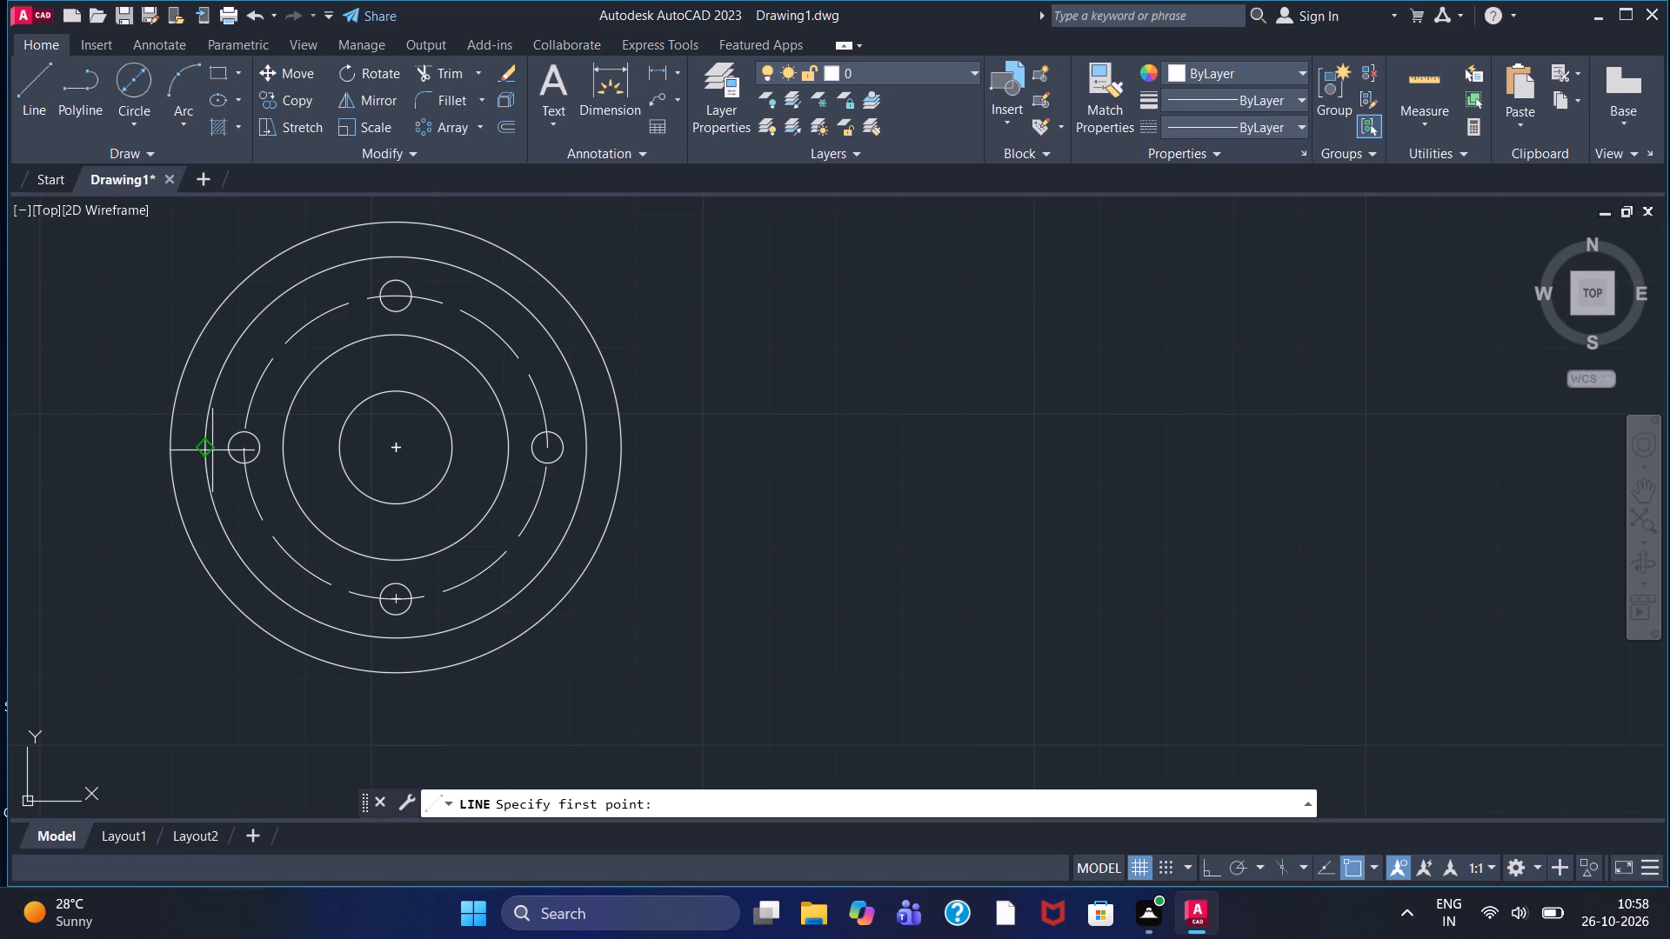
left_click(204, 449)
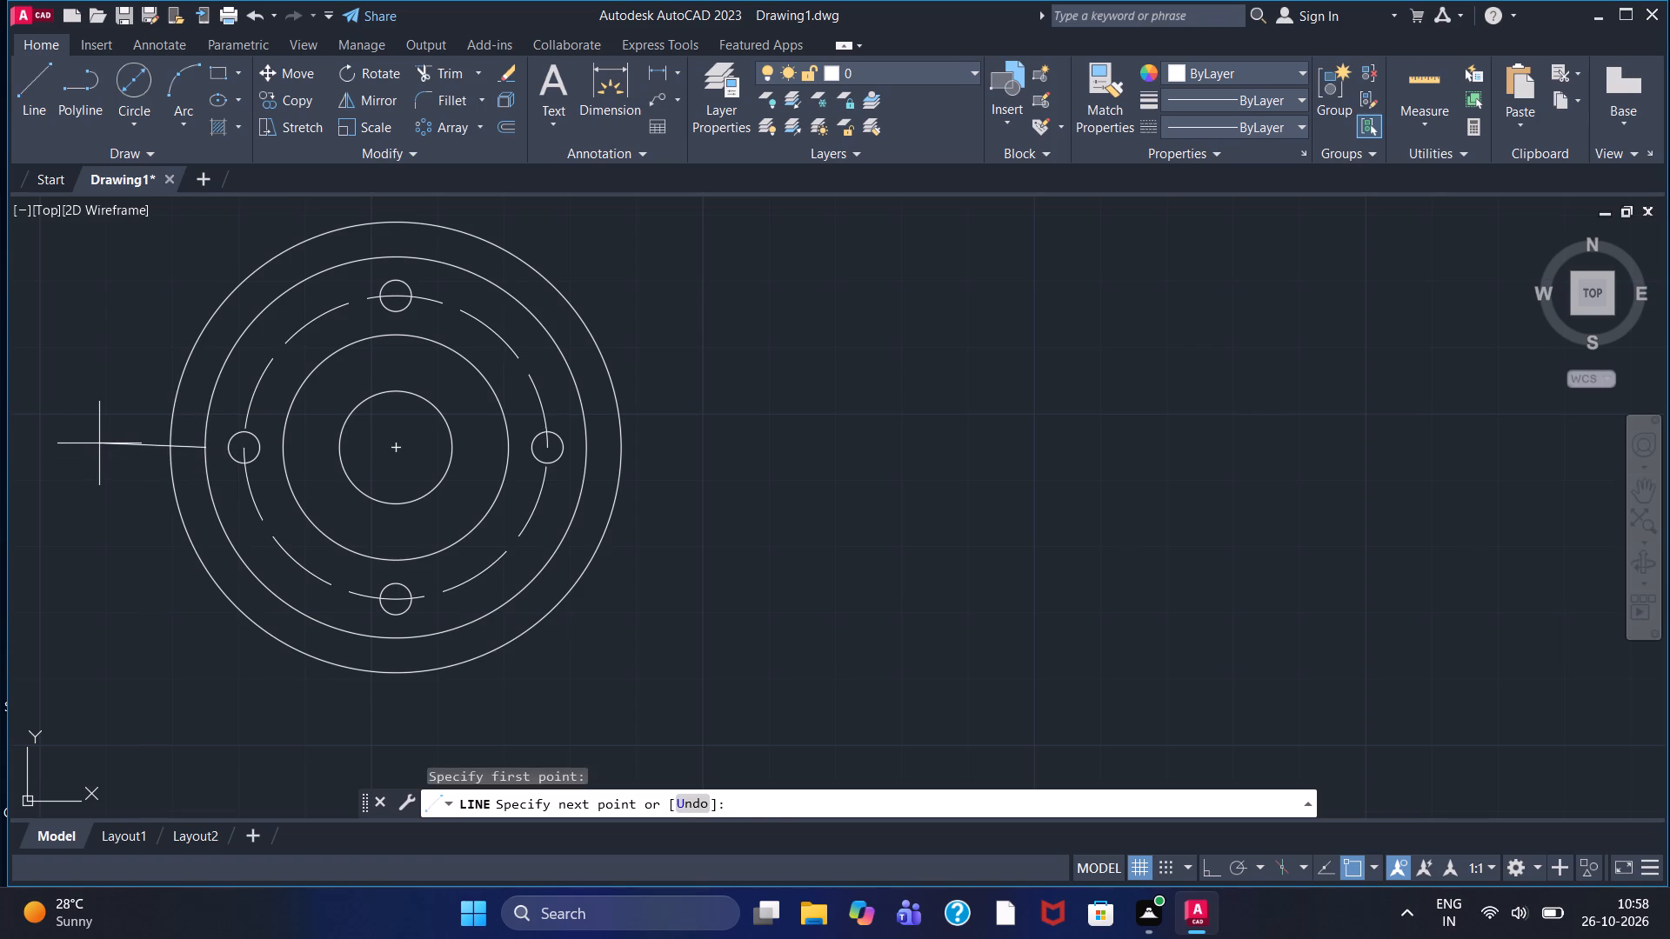
key("F8")
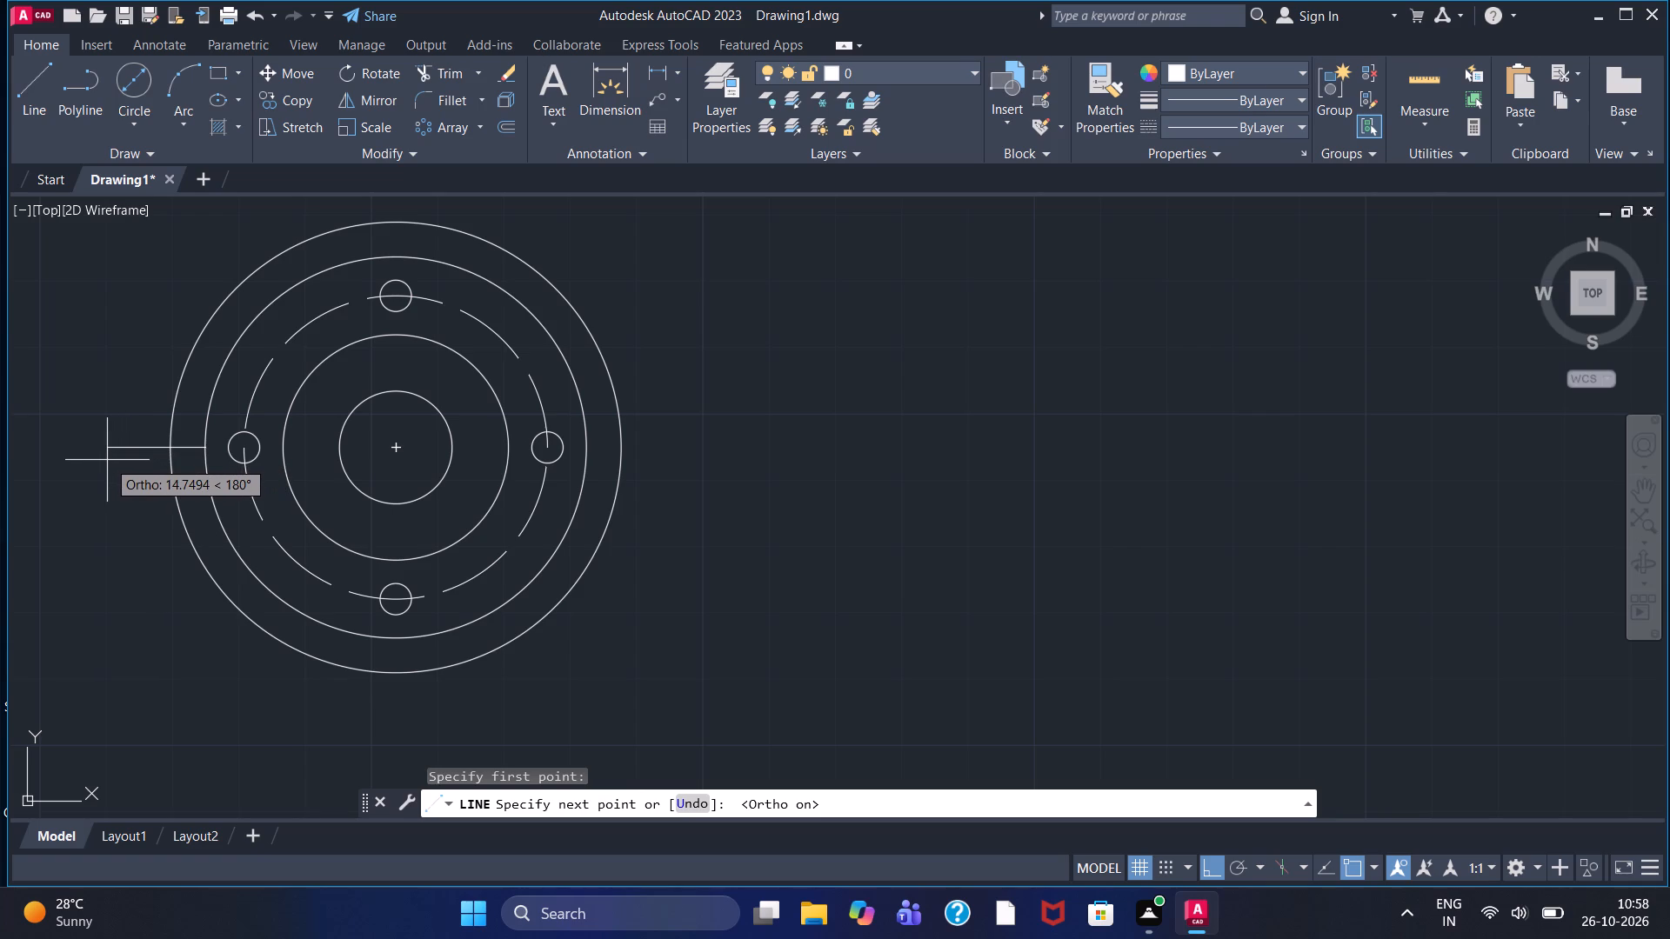
type("15")
key("Return")
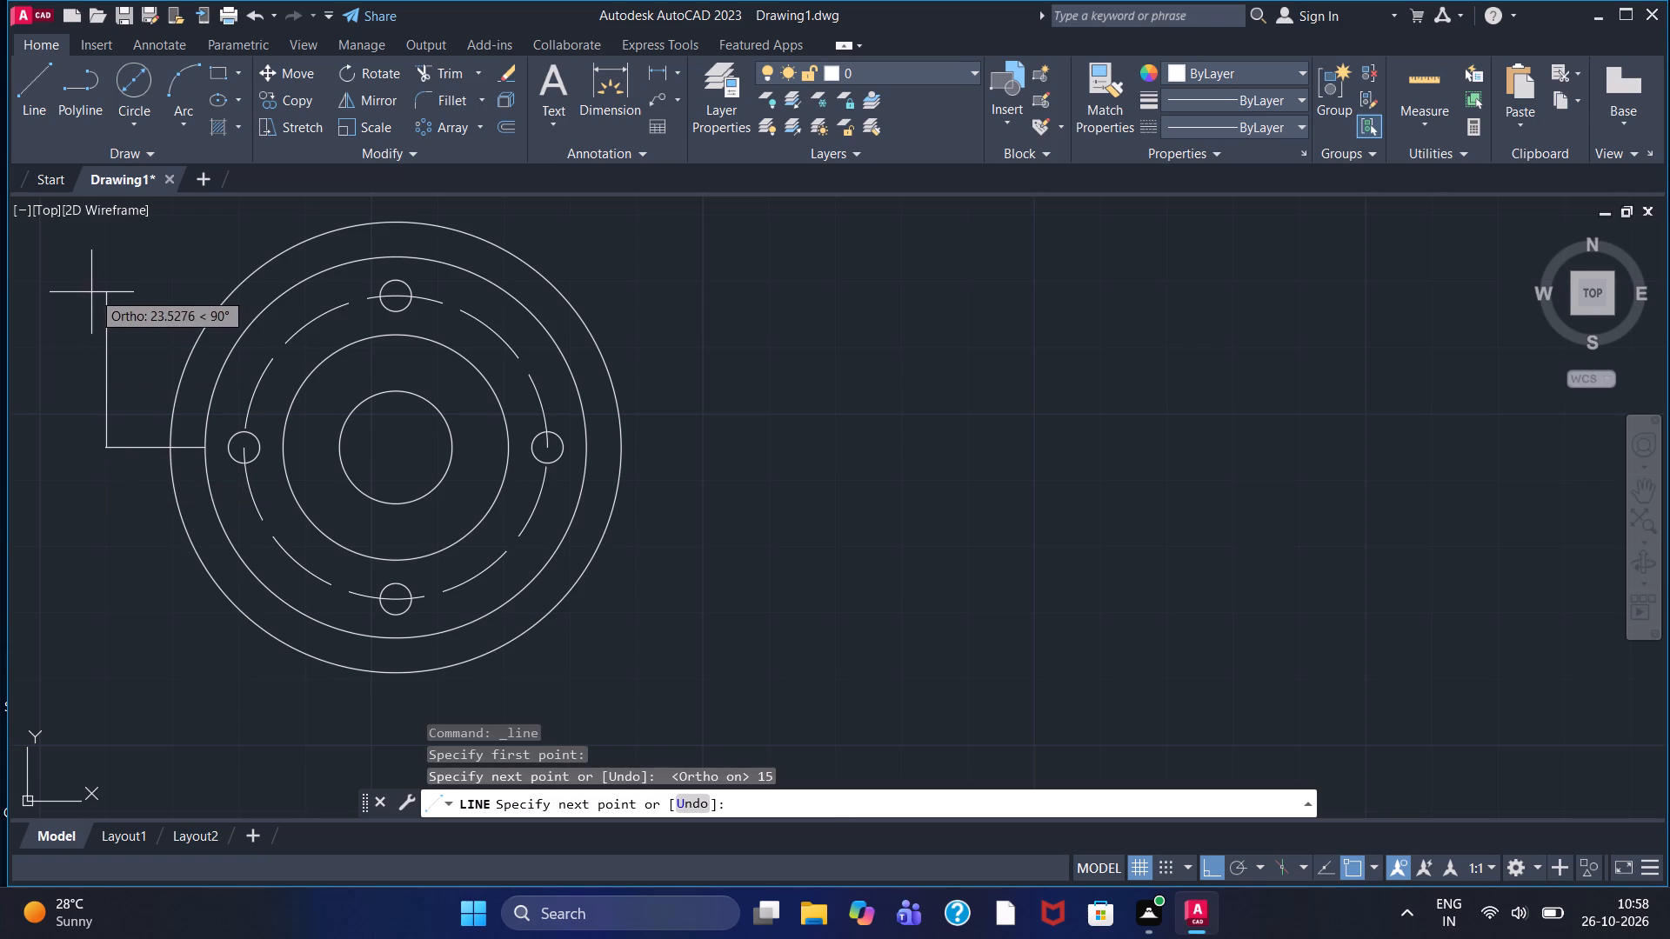
middle_click_drag(92, 305, 92, 483)
scroll(92, 483, "down", 1)
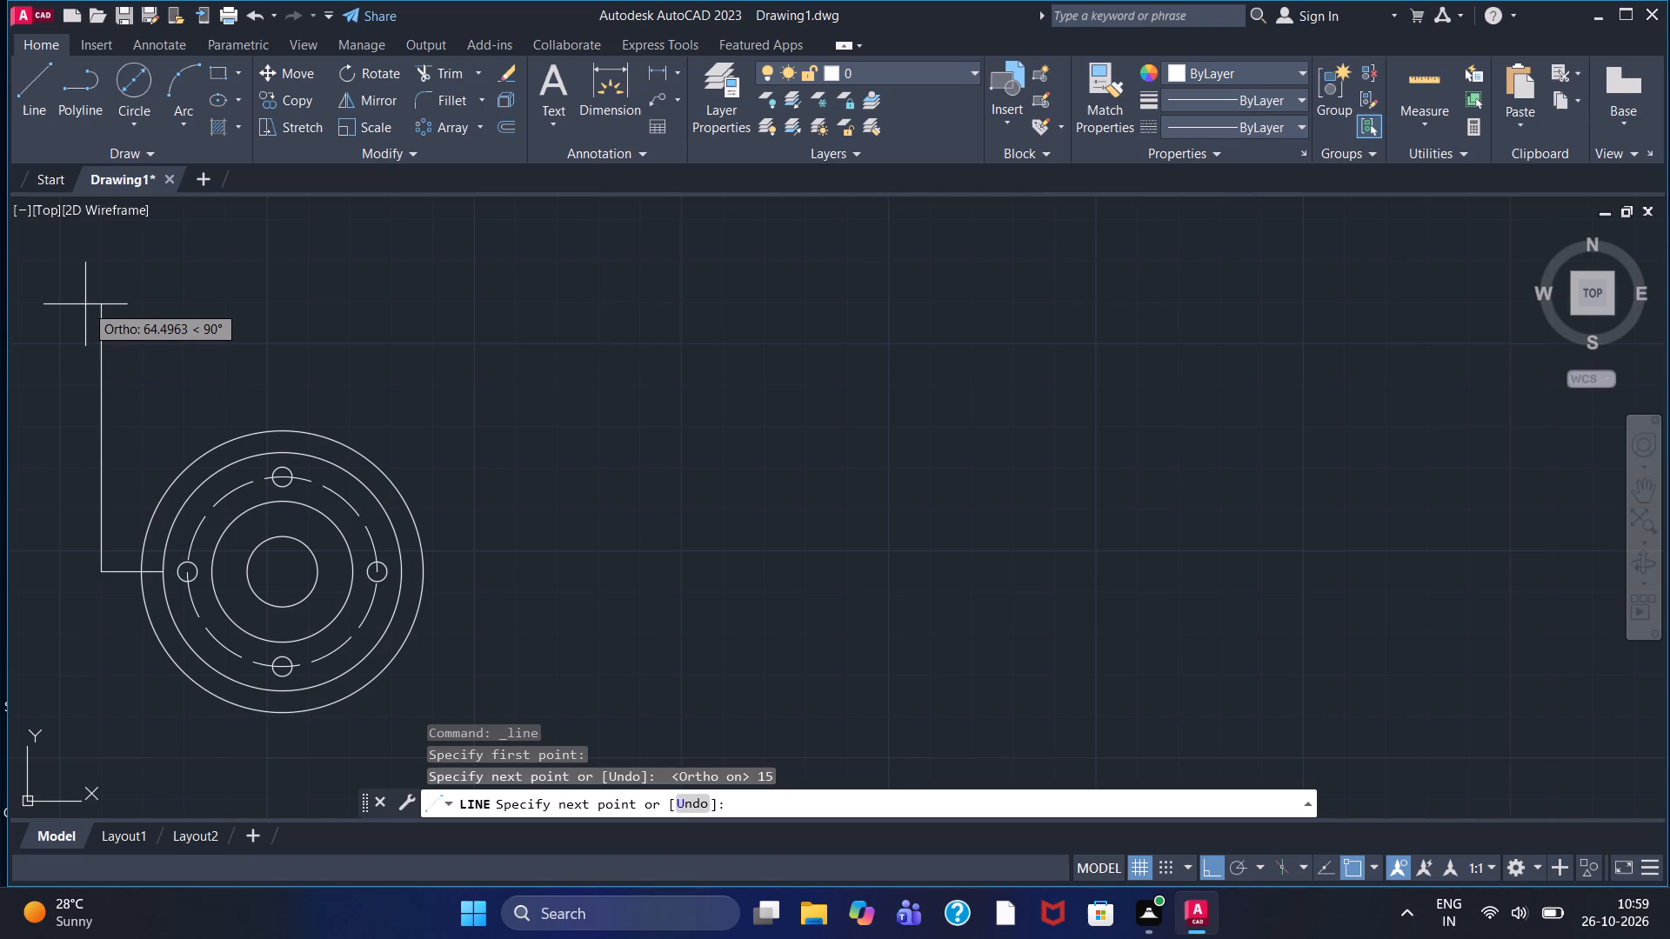
type("68")
key("Return")
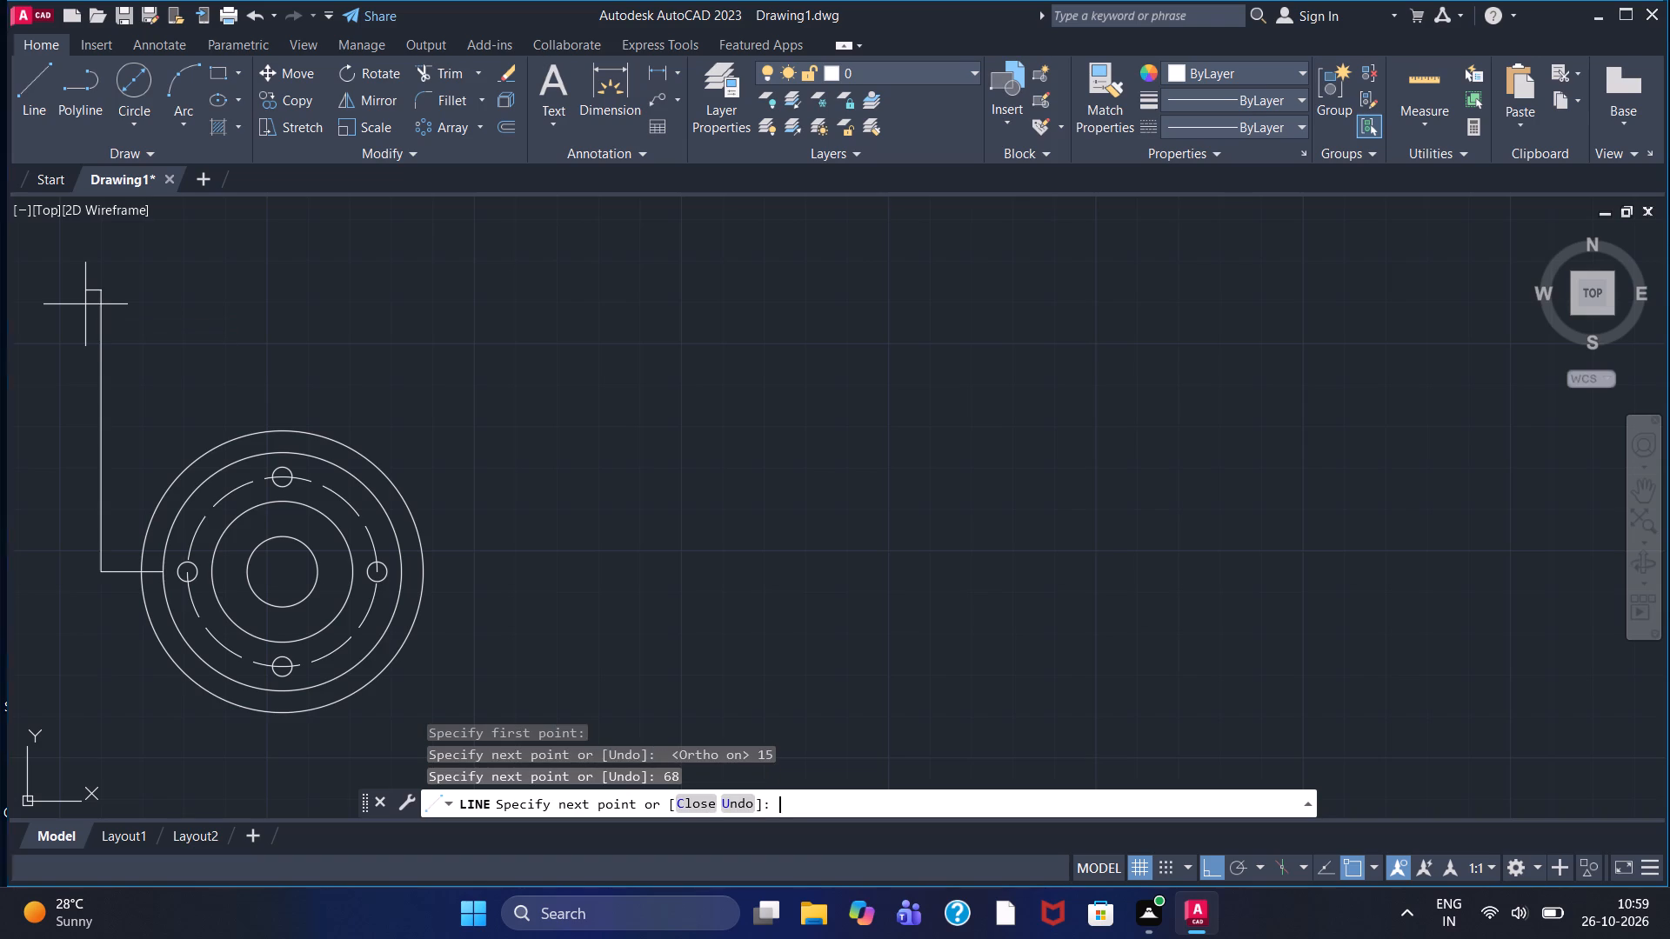
left_click(515, 327)
right_click(511, 327)
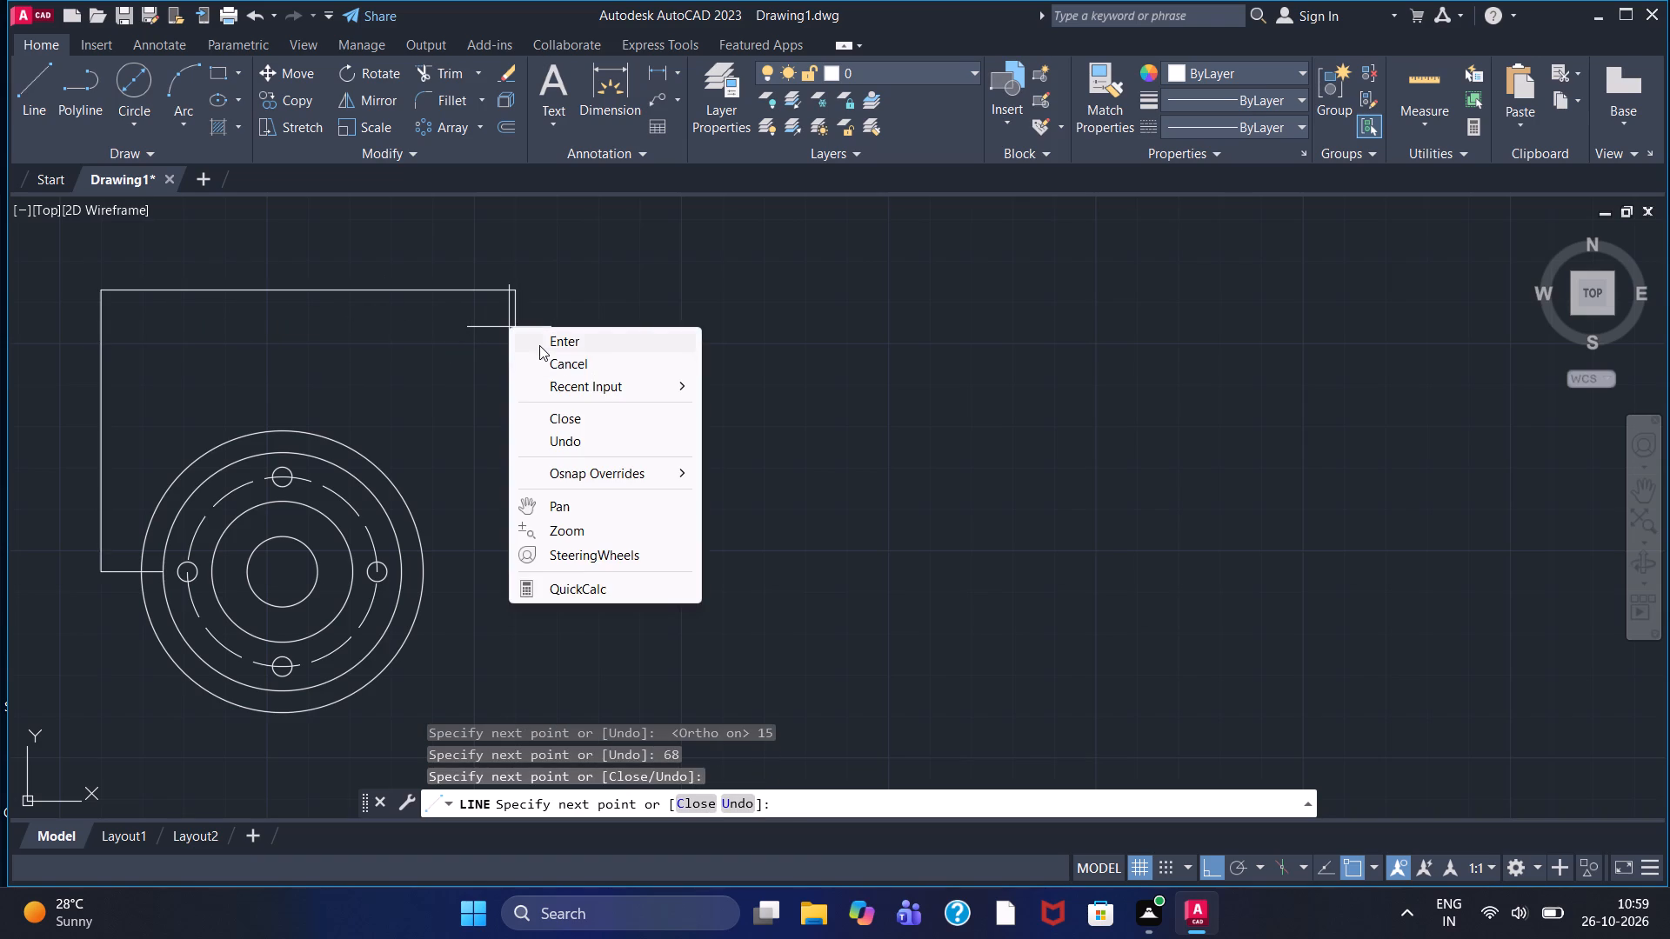
left_click(541, 343)
Draw a vertical line from the second-largest circle's right quadrant up past the long horizontal line.
left_click(47, 77)
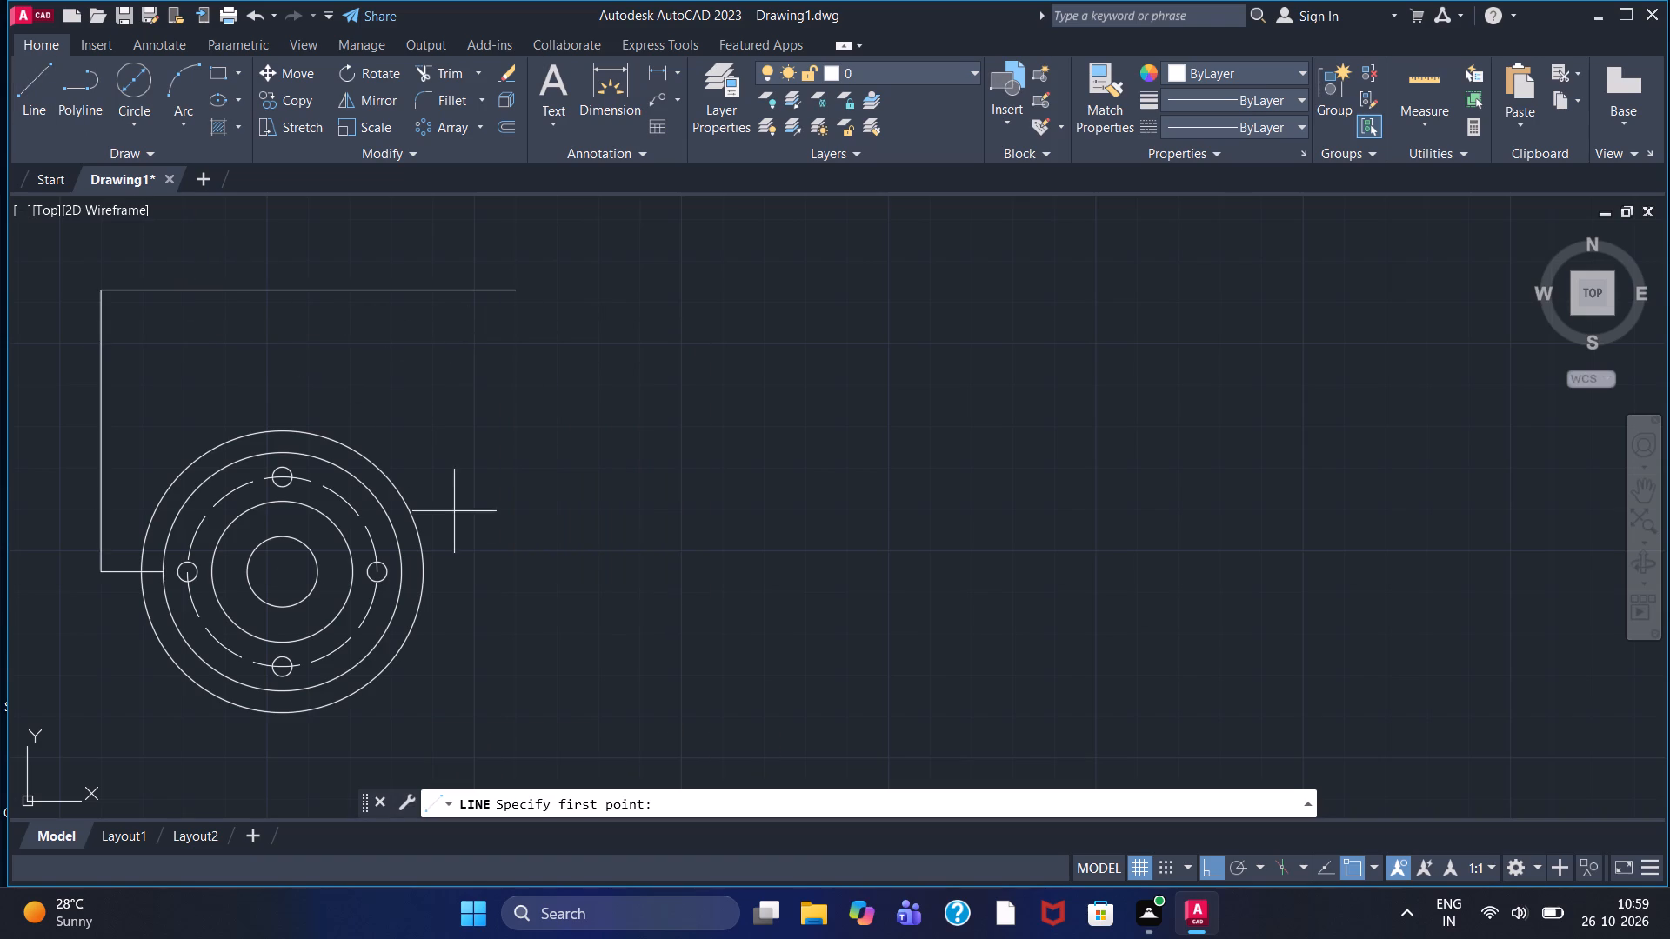
left_click_drag(398, 571, 398, 551)
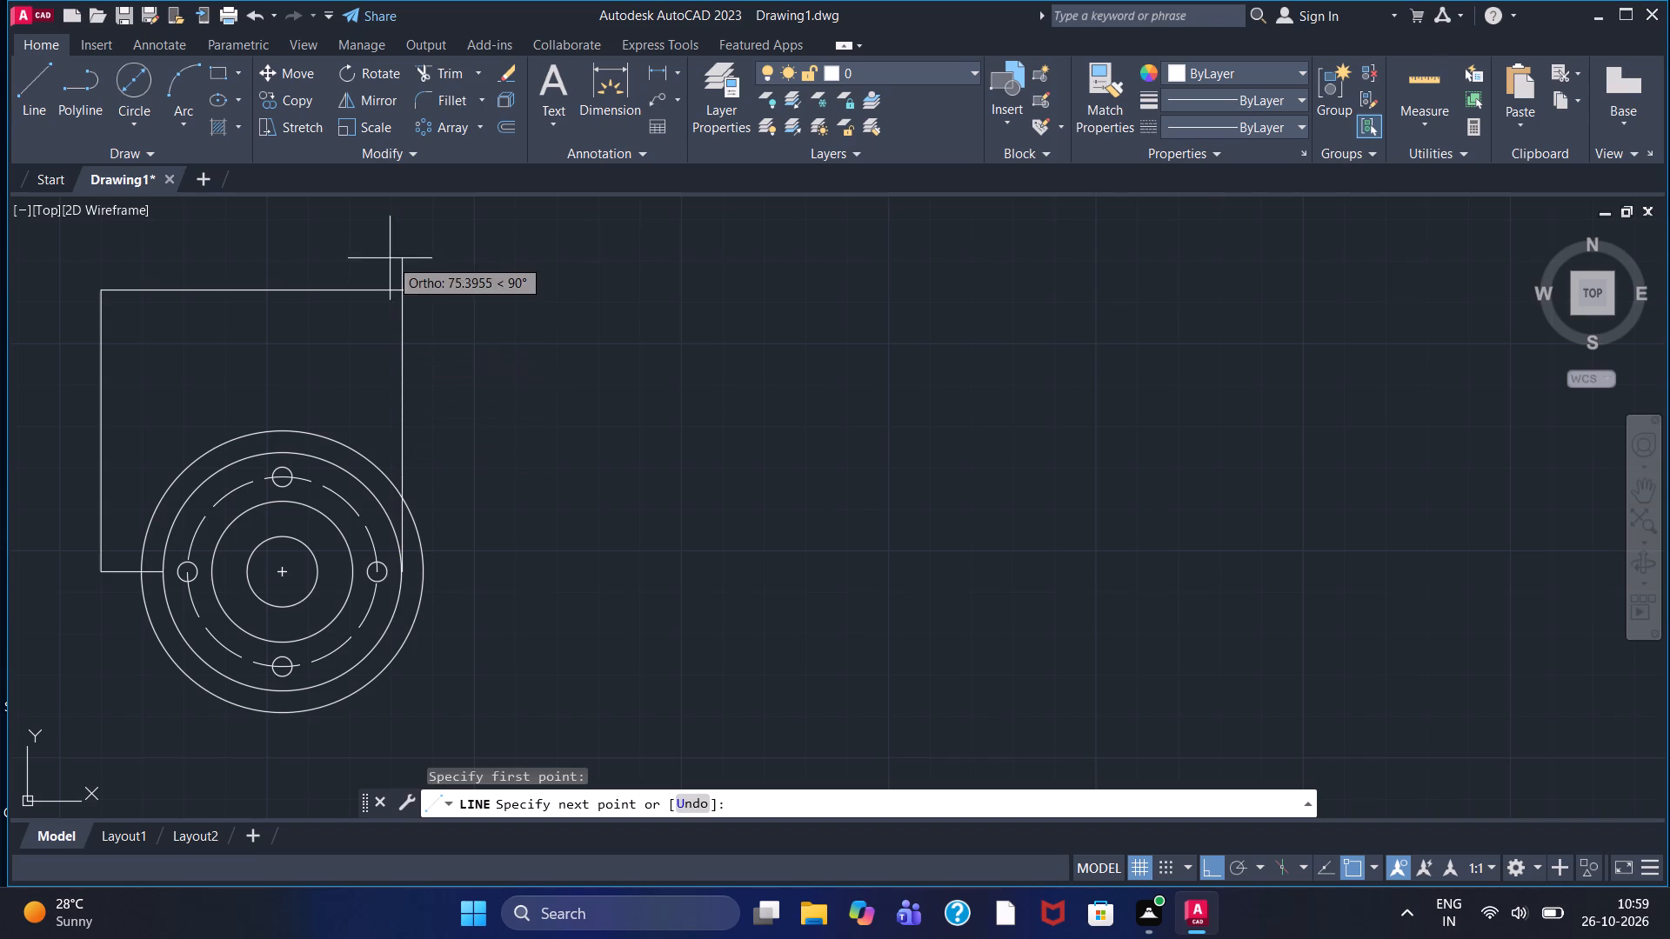
left_click(391, 249)
right_click(391, 249)
left_click(411, 258)
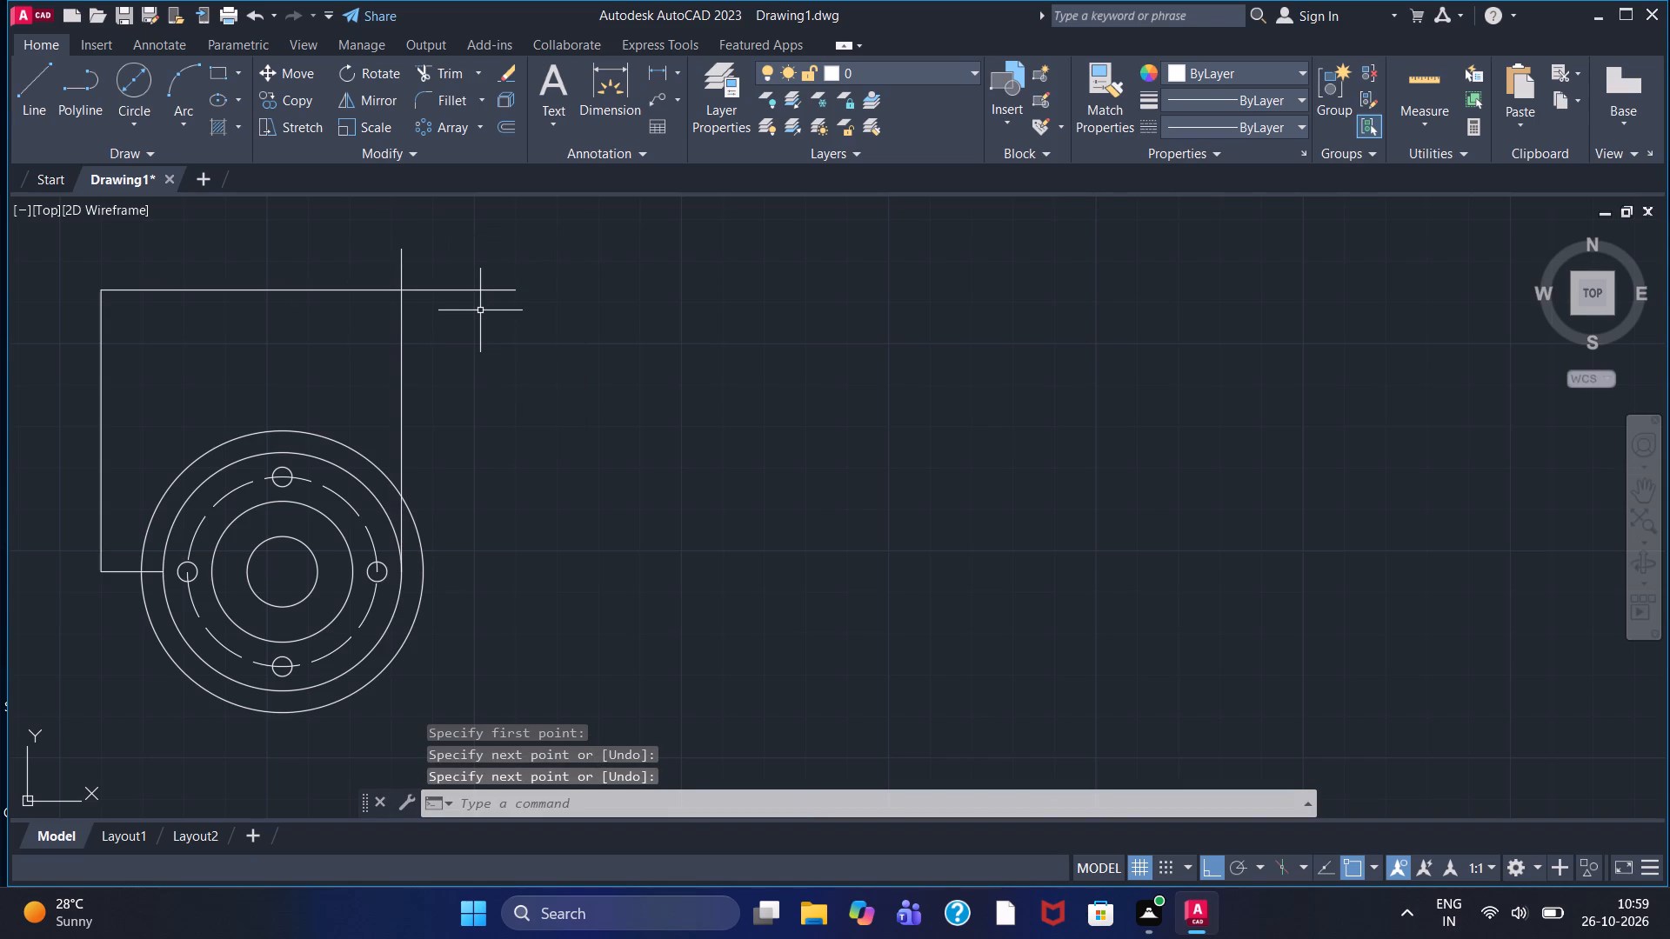
Draw connected lines from the second-largest circle's right quadrant: 2 to the right, then about 76 up past the long horizontal line.
left_click(39, 89)
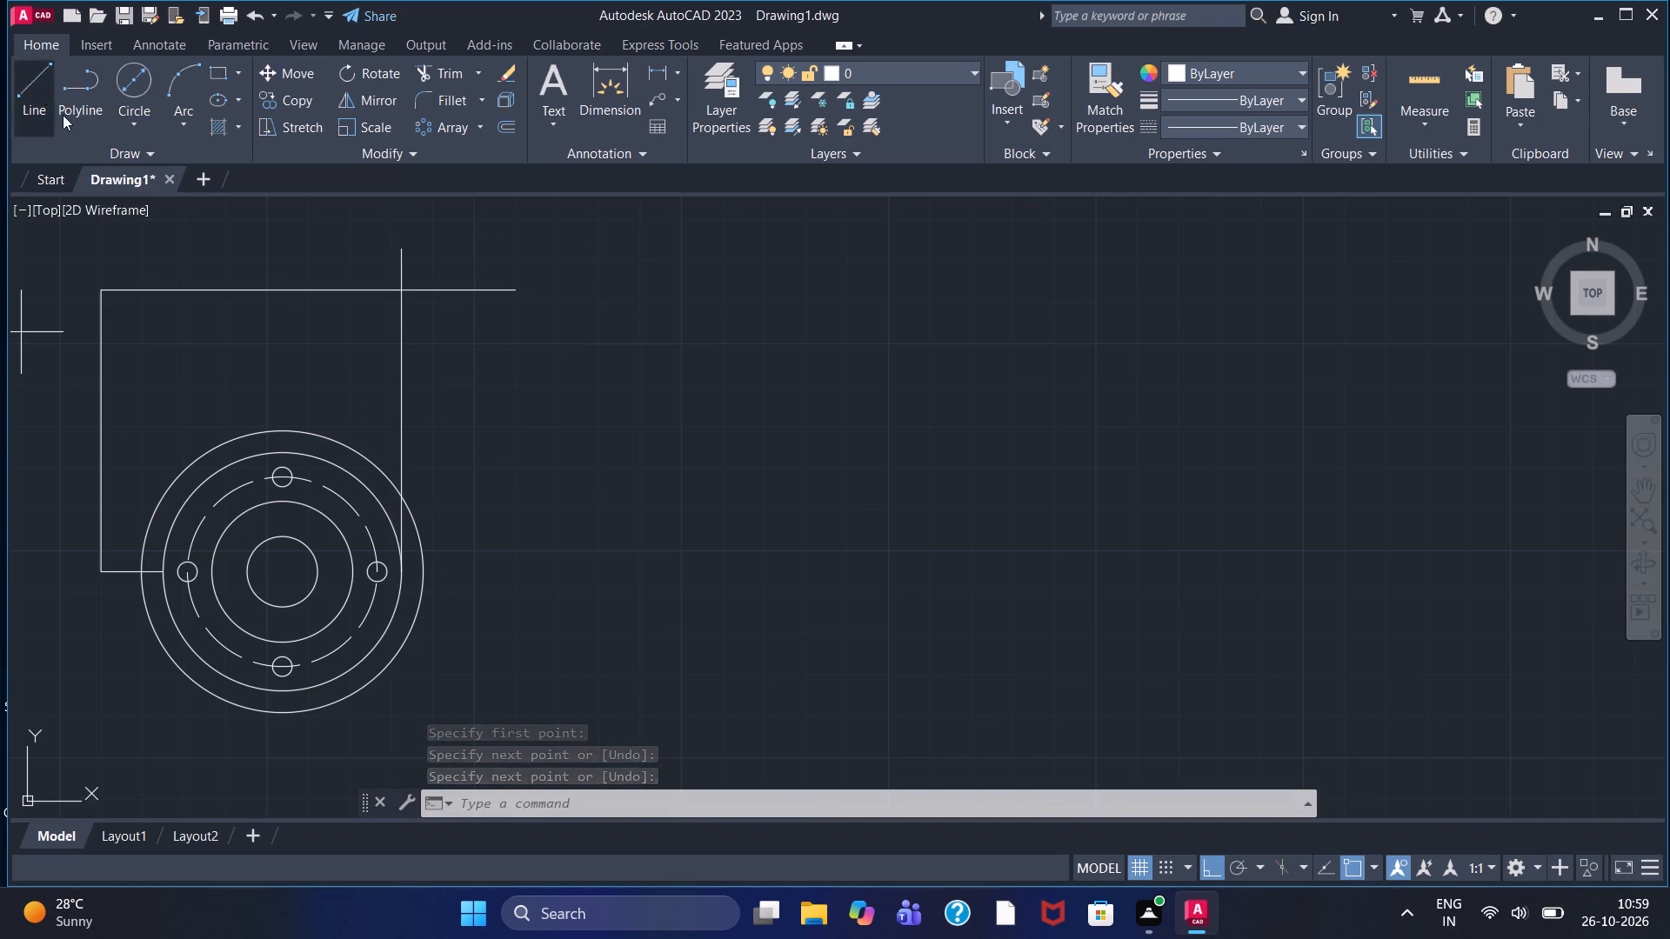
left_click(404, 574)
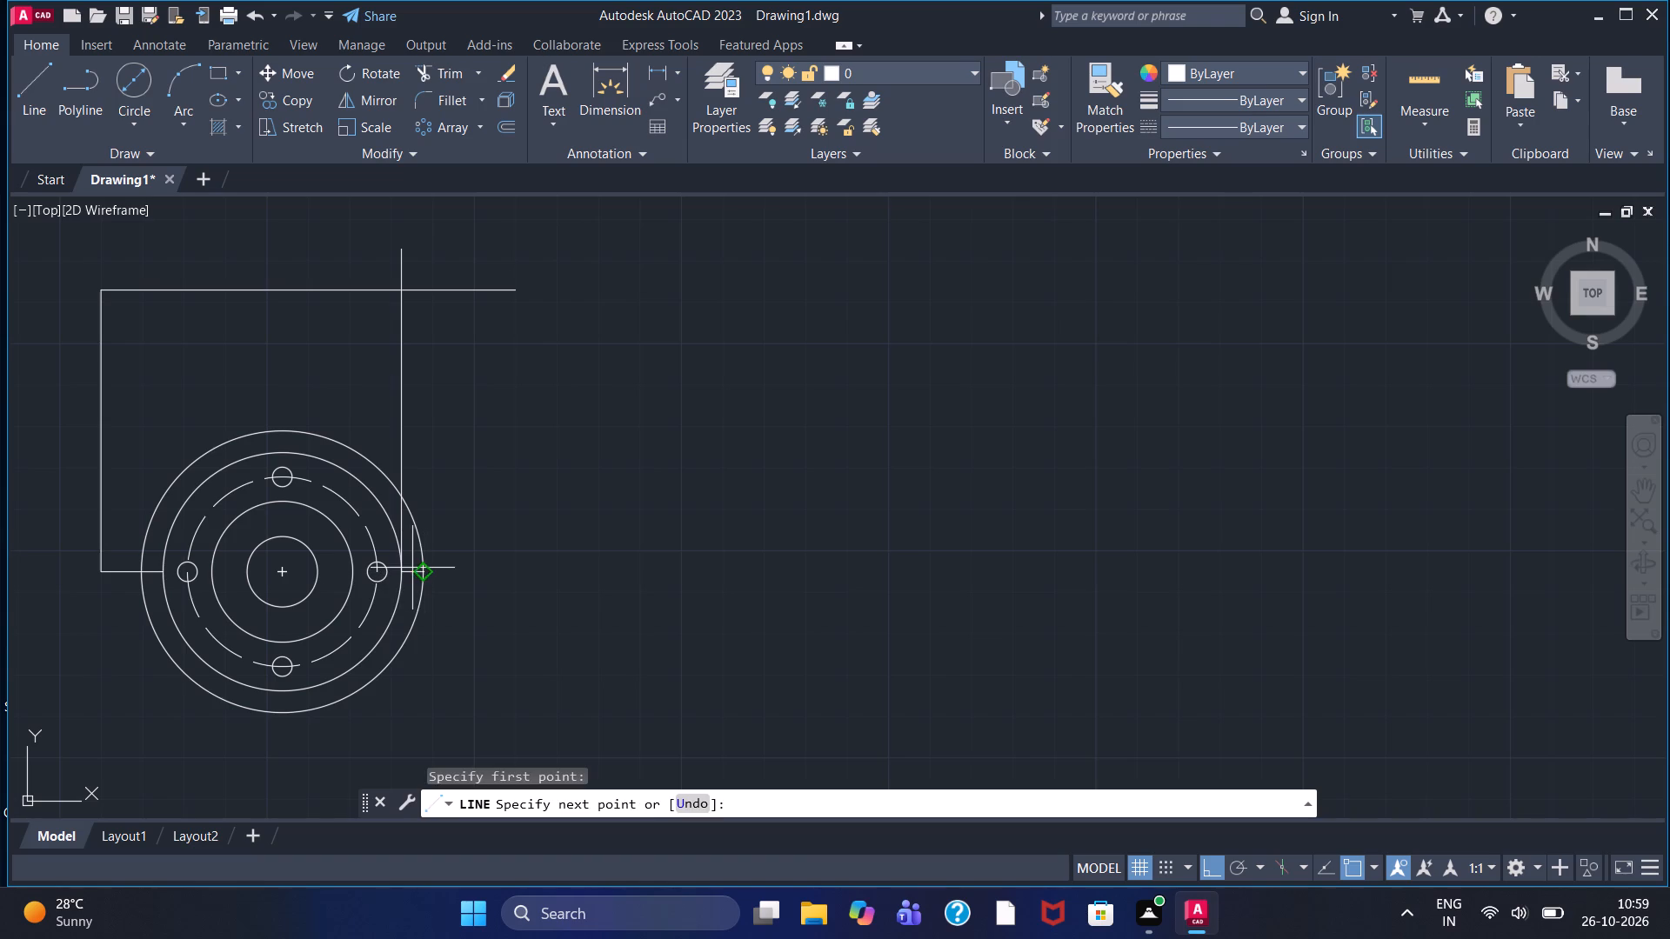
scroll(415, 564, "up", 4)
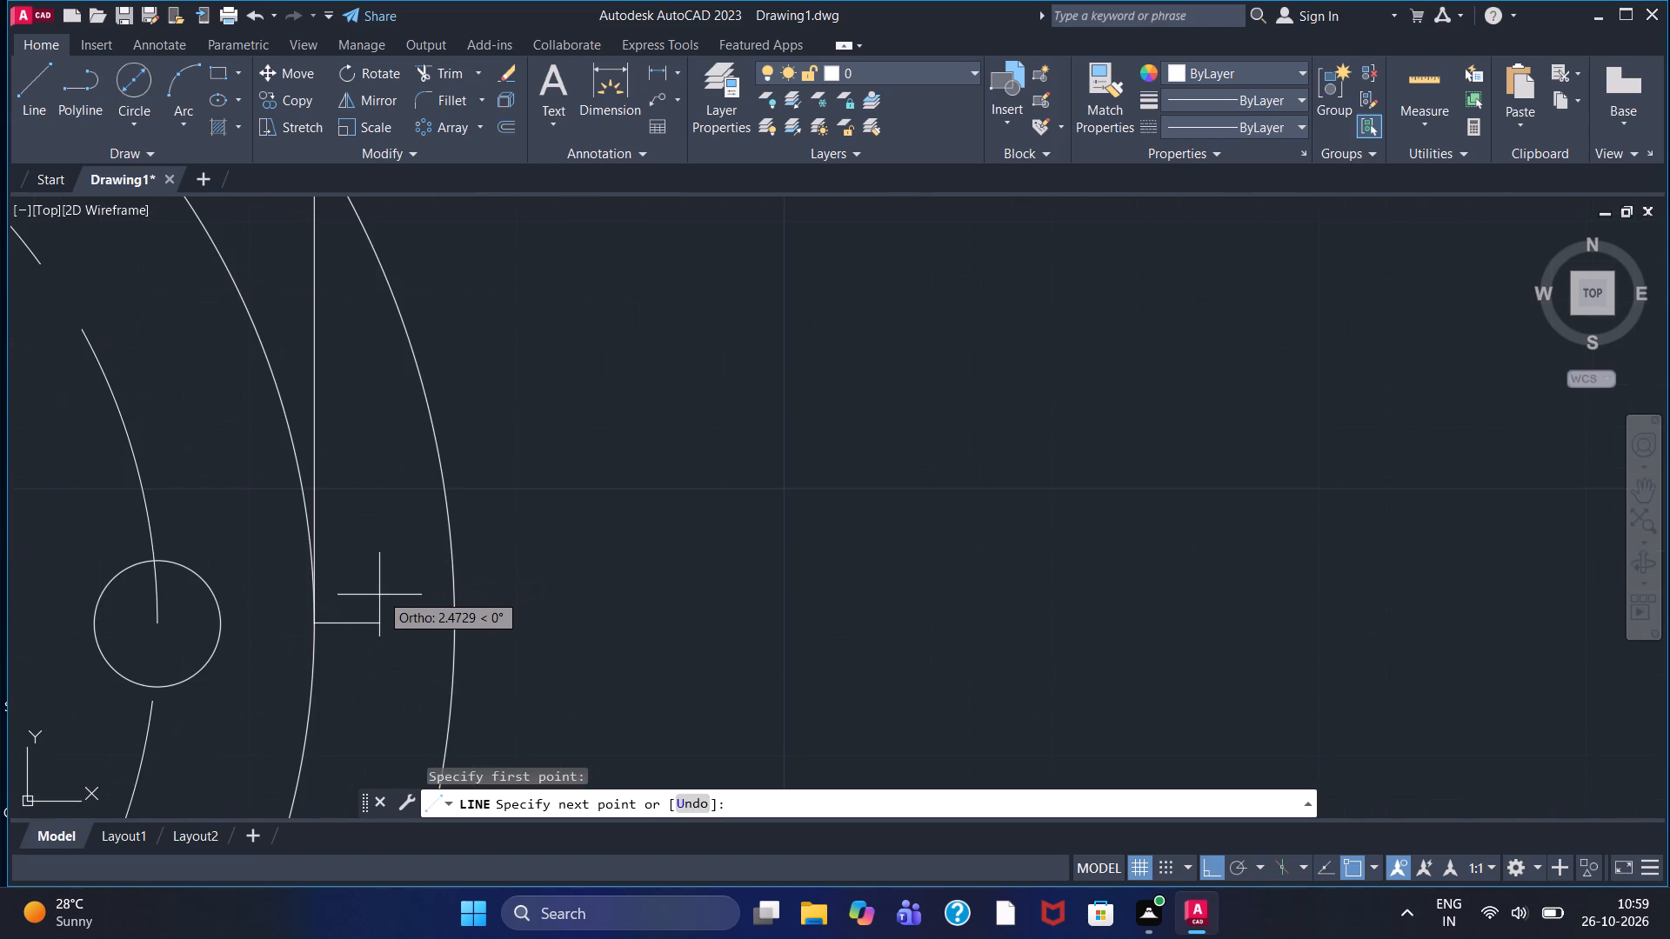
key("2")
key("Return")
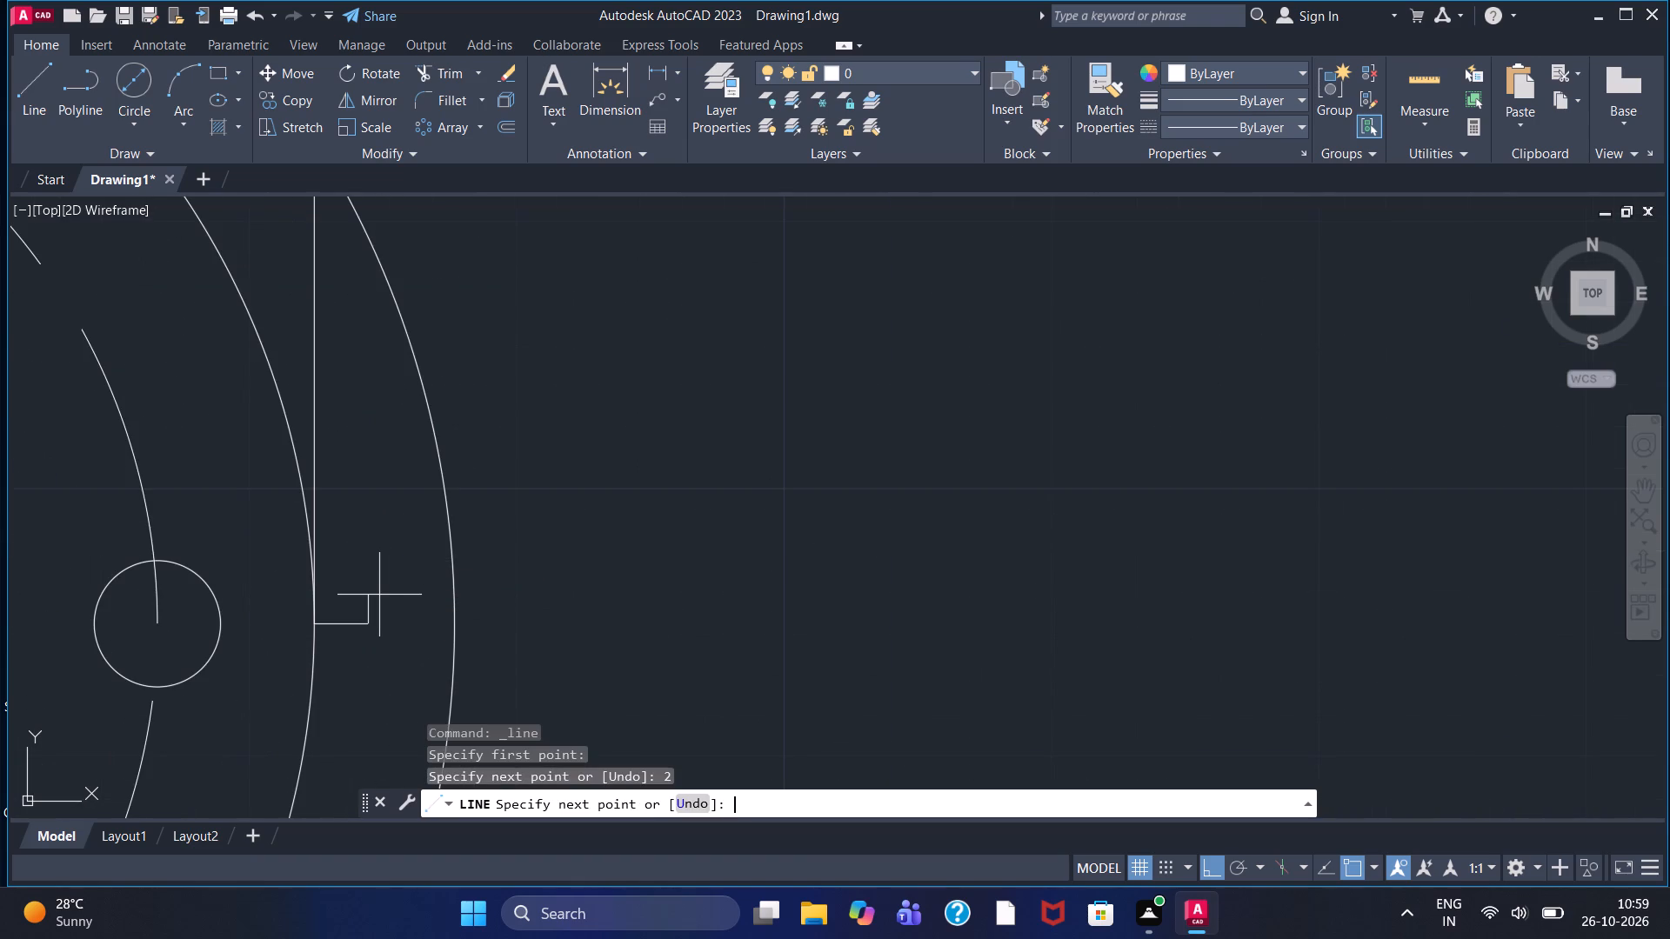
scroll(388, 392, "down", 3)
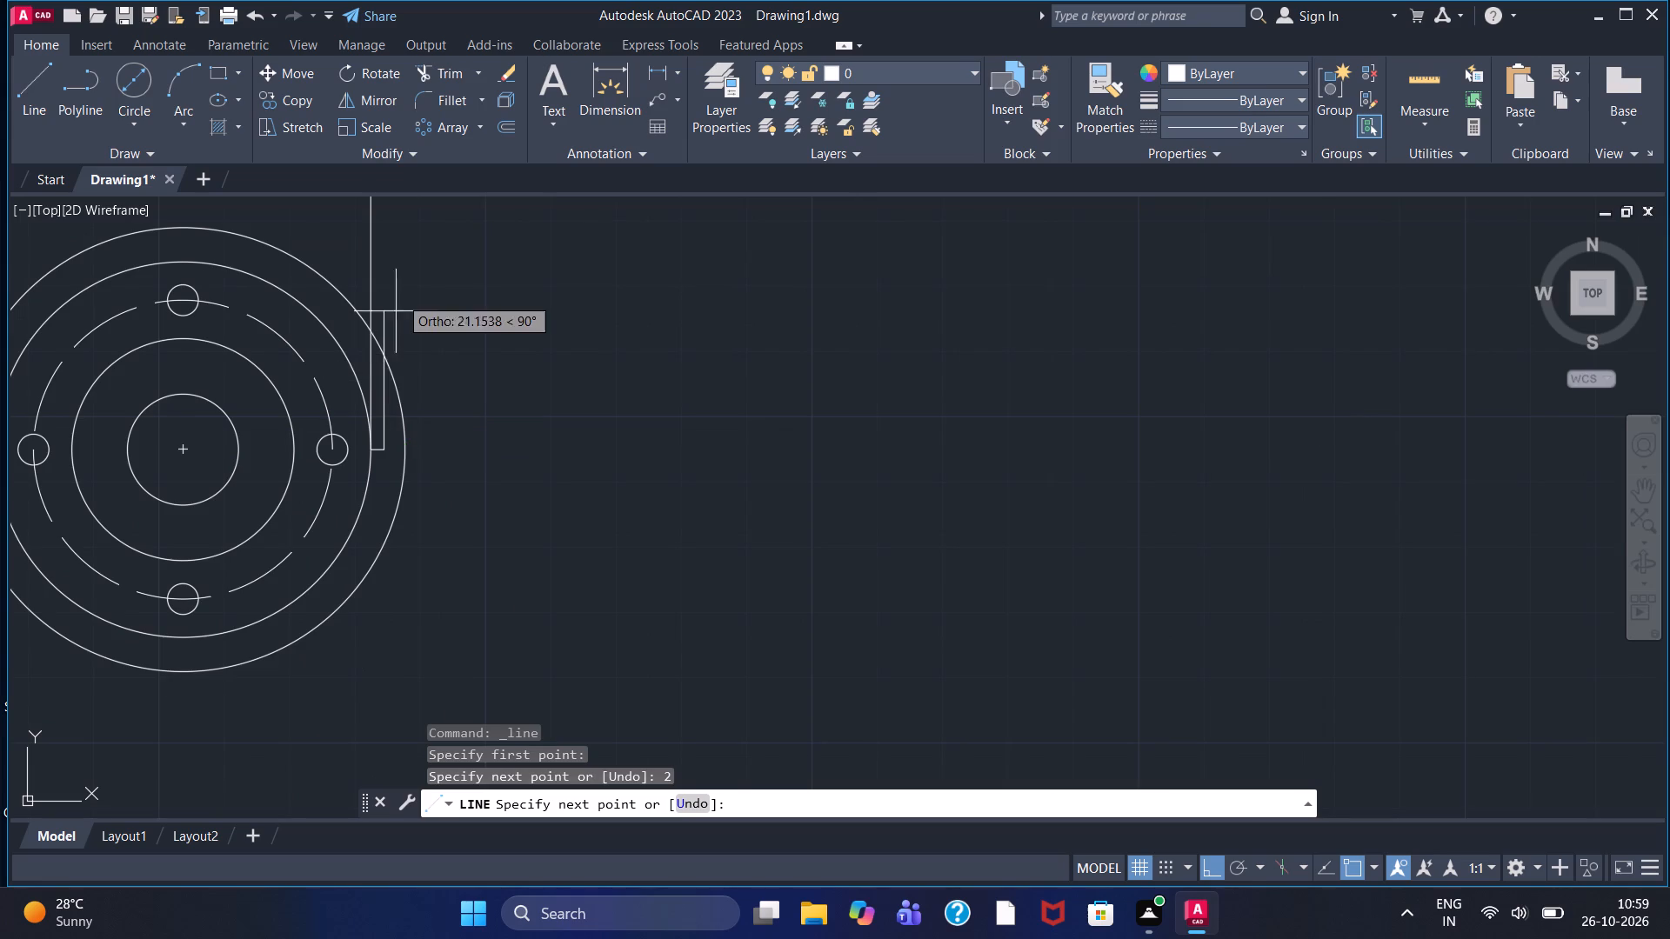
middle_click_drag(403, 255, 412, 504)
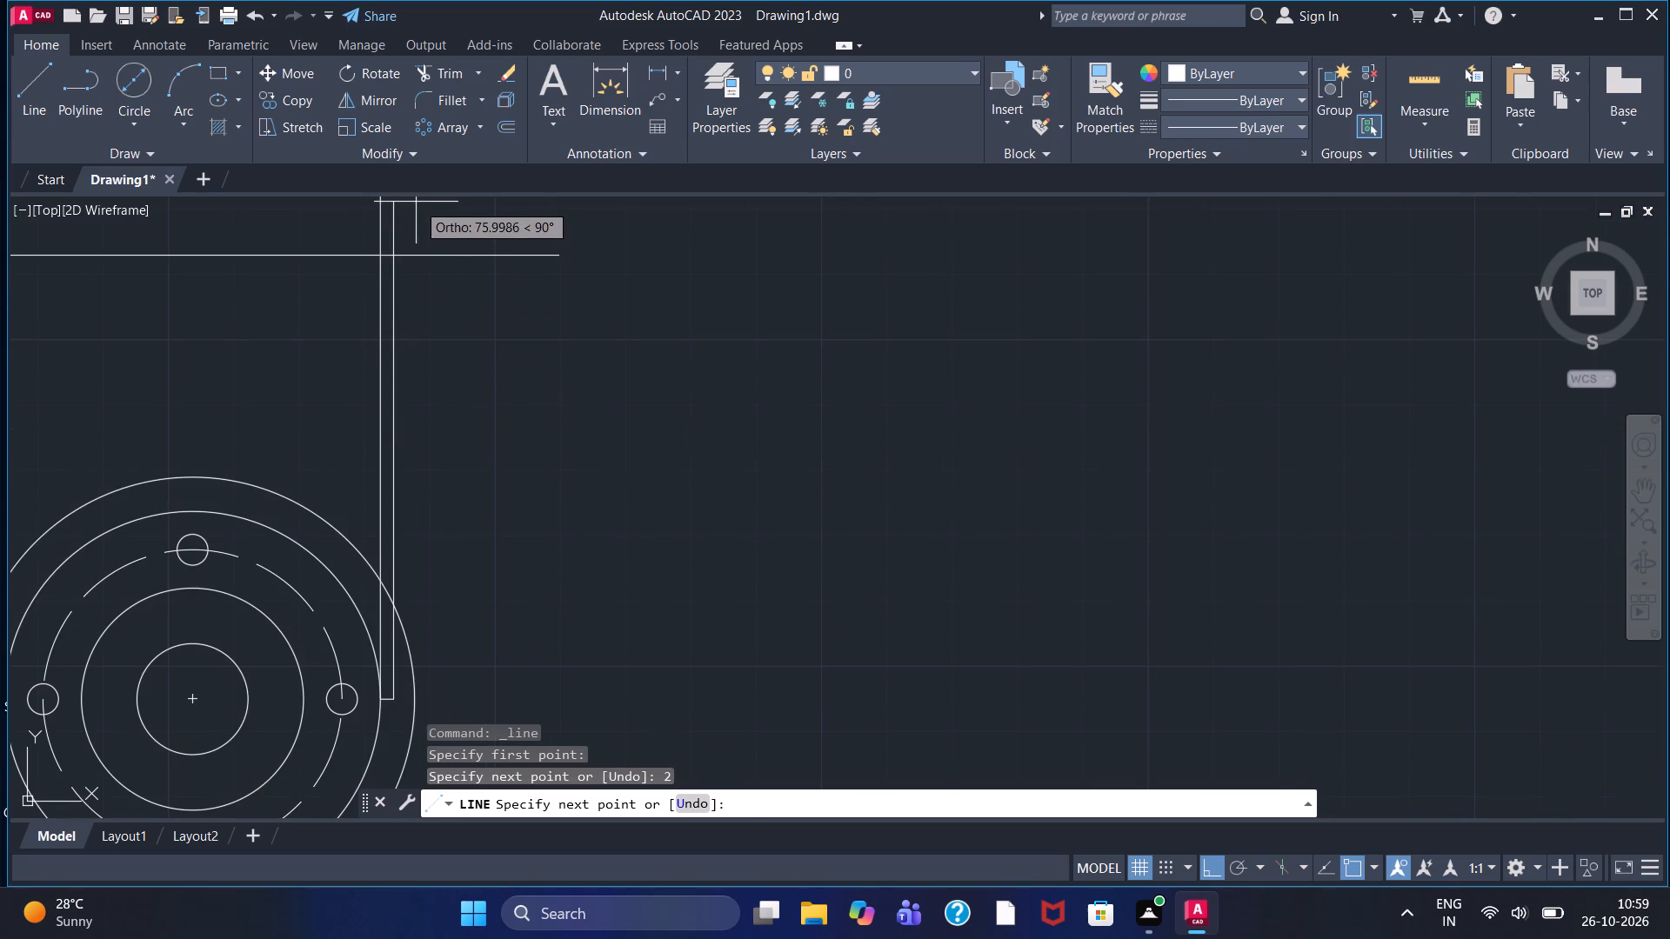
left_click(416, 202)
right_click(416, 202)
left_click(440, 211)
Trim both right-hand vertical lines above the horizontal line and the horizontal line's overhang beyond the outer vertical.
middle_click_drag(412, 255, 422, 281)
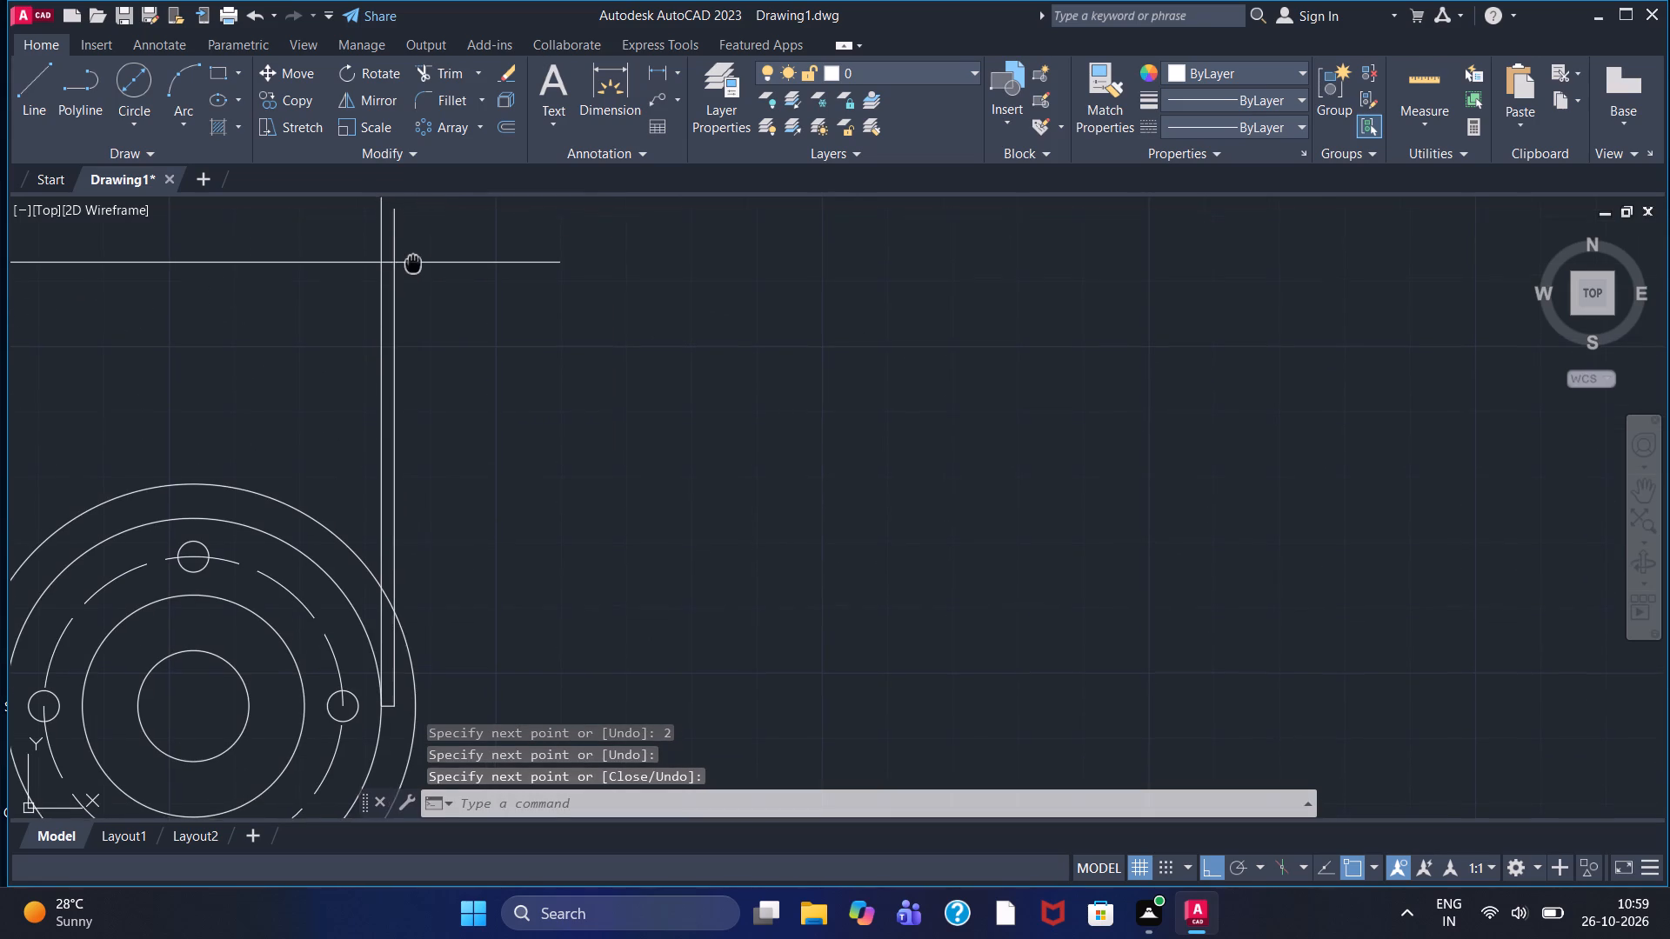
middle_click_drag(422, 281, 442, 350)
left_click(444, 66)
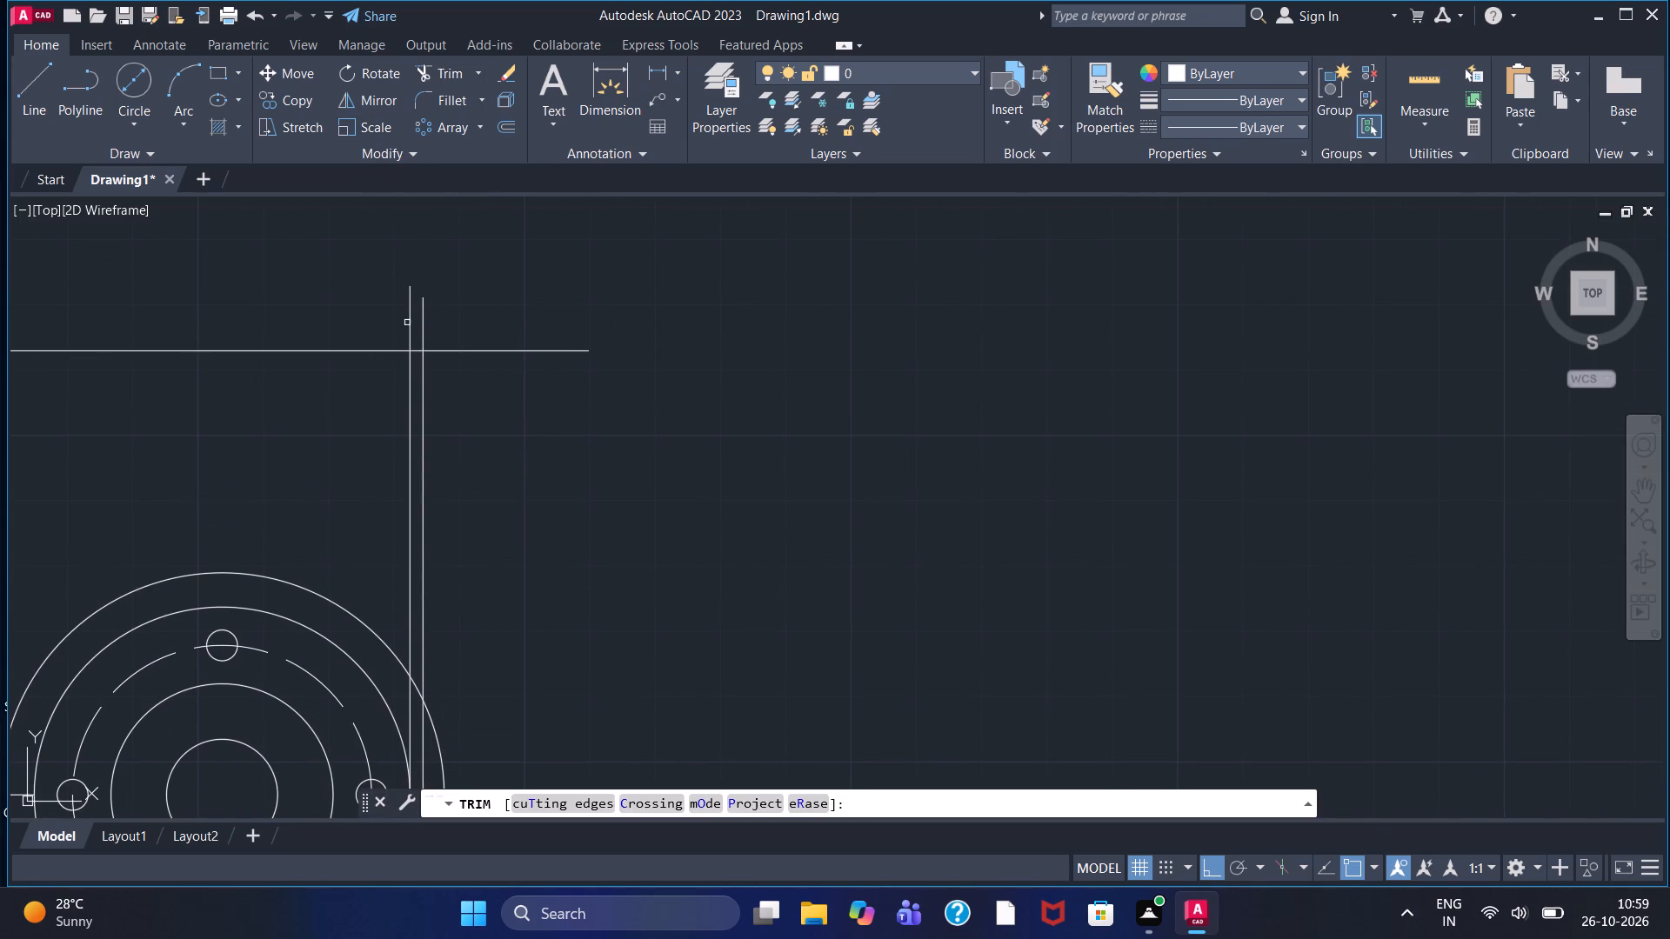
left_click(408, 323)
left_click(425, 325)
scroll(441, 362, "down", 1)
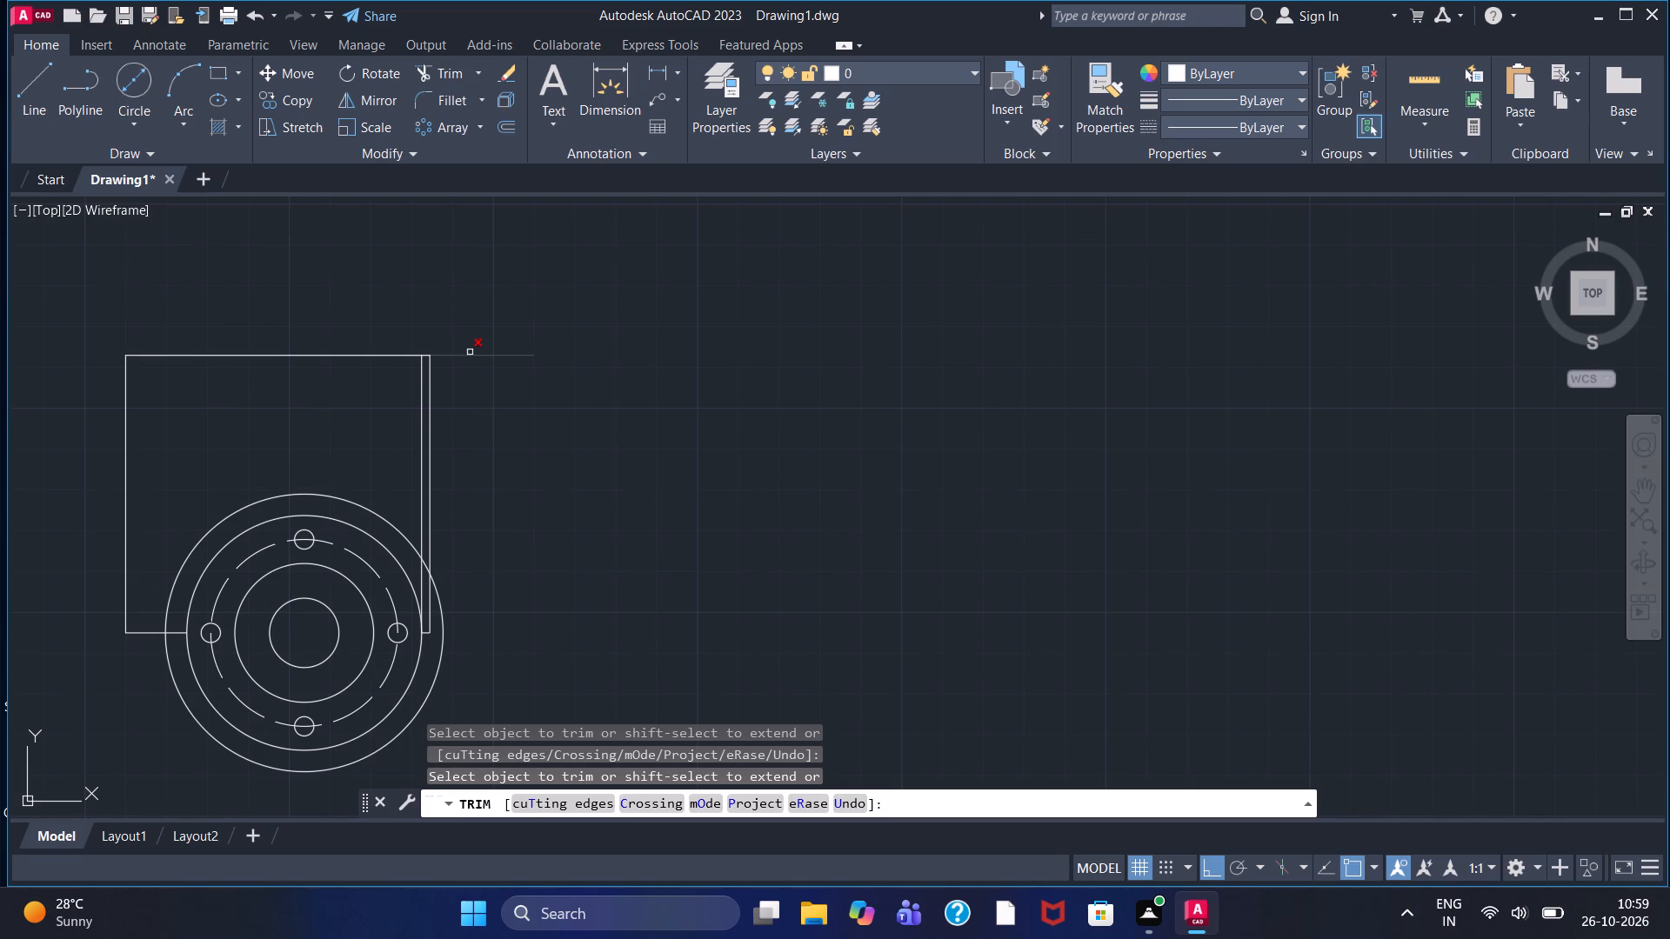
left_click(470, 352)
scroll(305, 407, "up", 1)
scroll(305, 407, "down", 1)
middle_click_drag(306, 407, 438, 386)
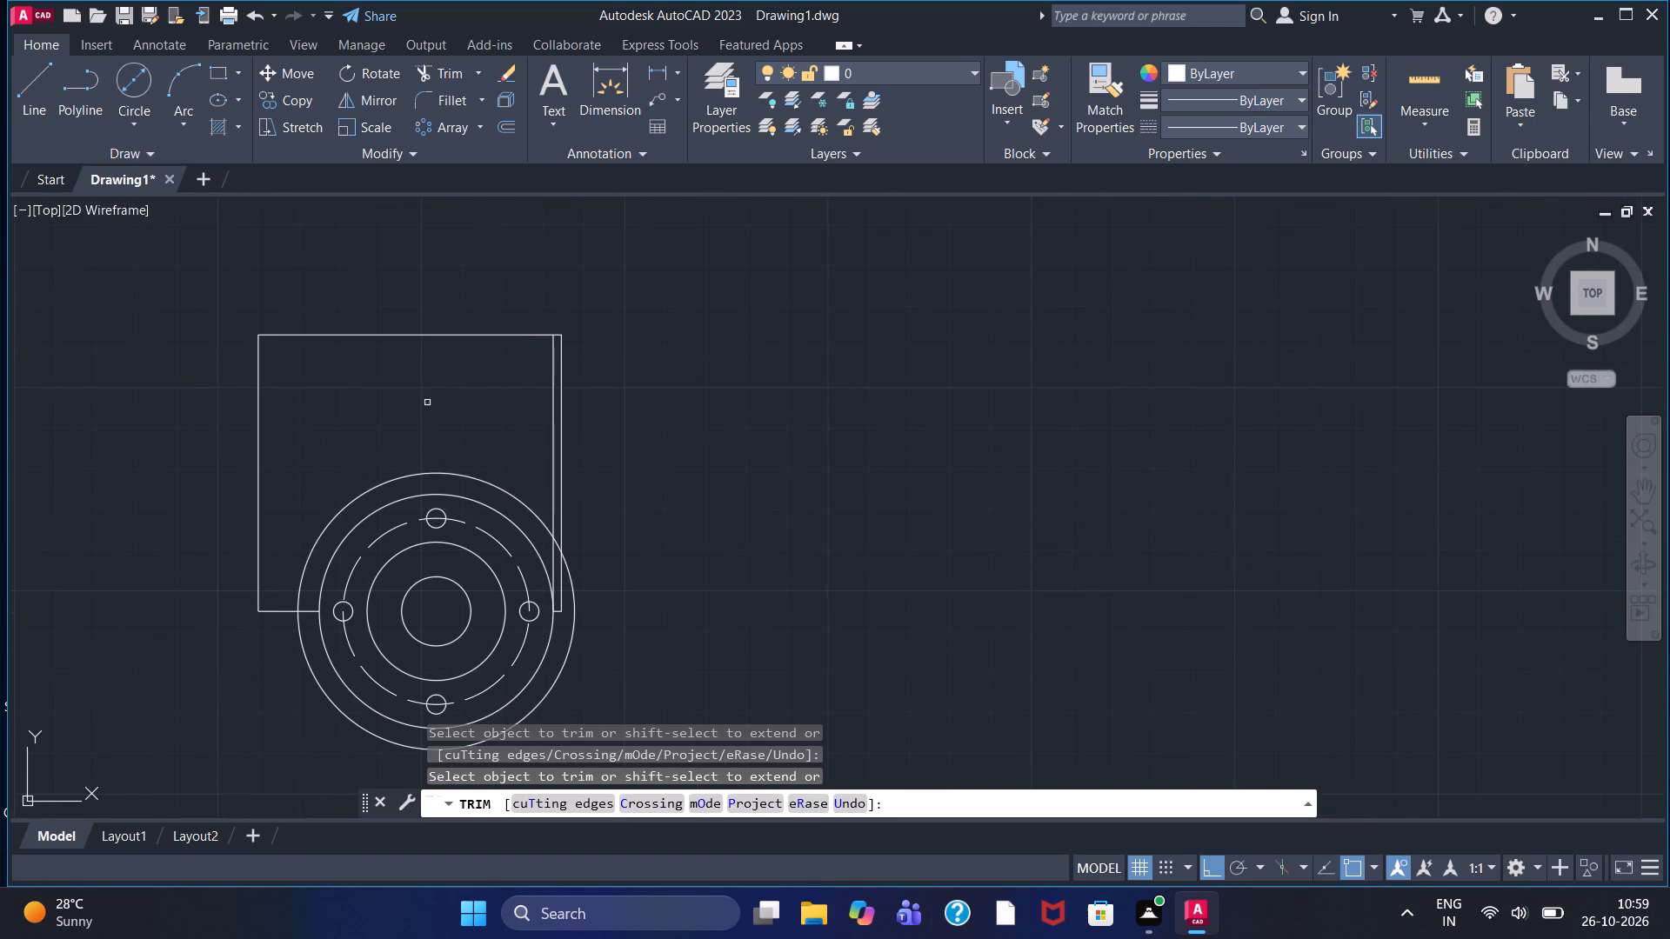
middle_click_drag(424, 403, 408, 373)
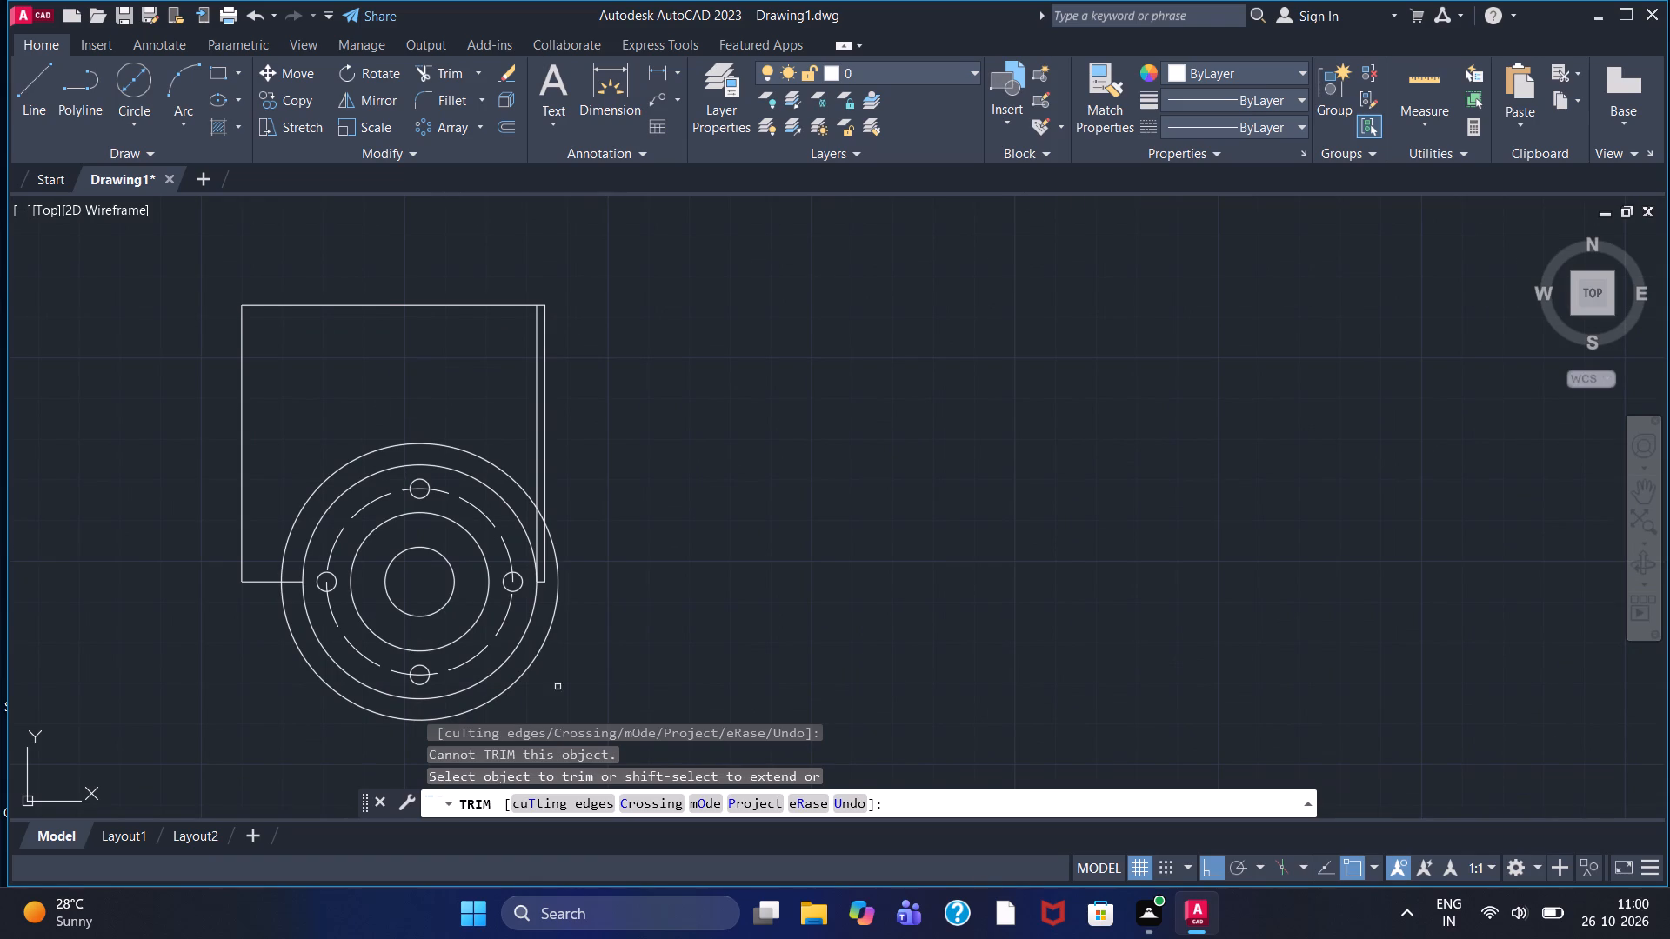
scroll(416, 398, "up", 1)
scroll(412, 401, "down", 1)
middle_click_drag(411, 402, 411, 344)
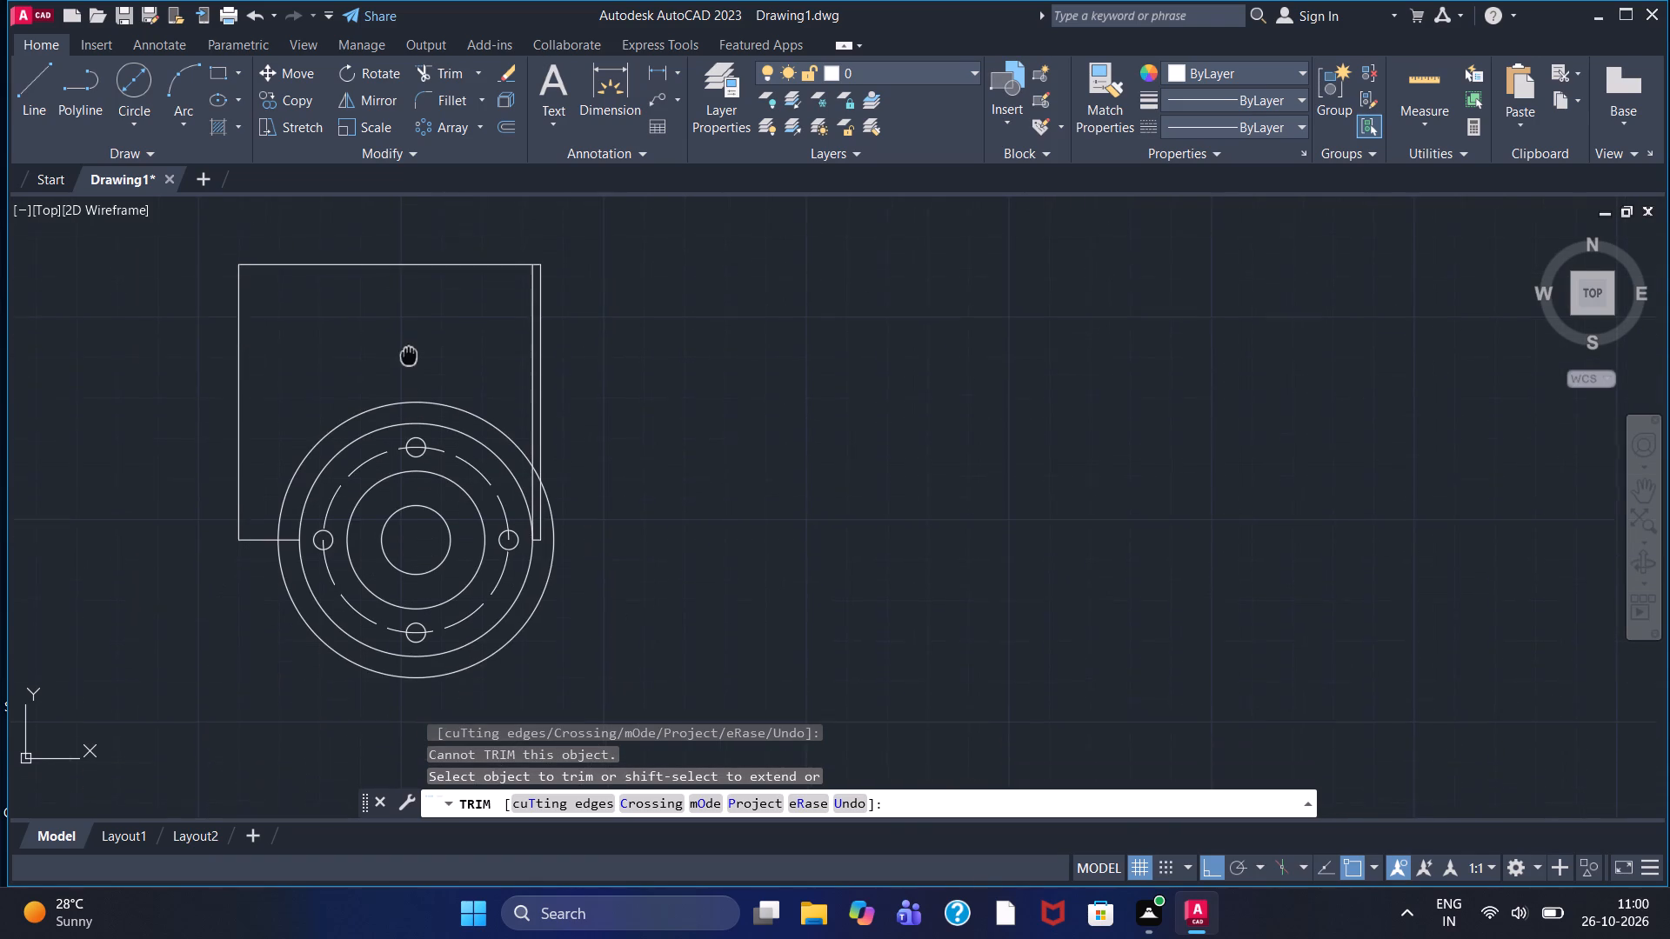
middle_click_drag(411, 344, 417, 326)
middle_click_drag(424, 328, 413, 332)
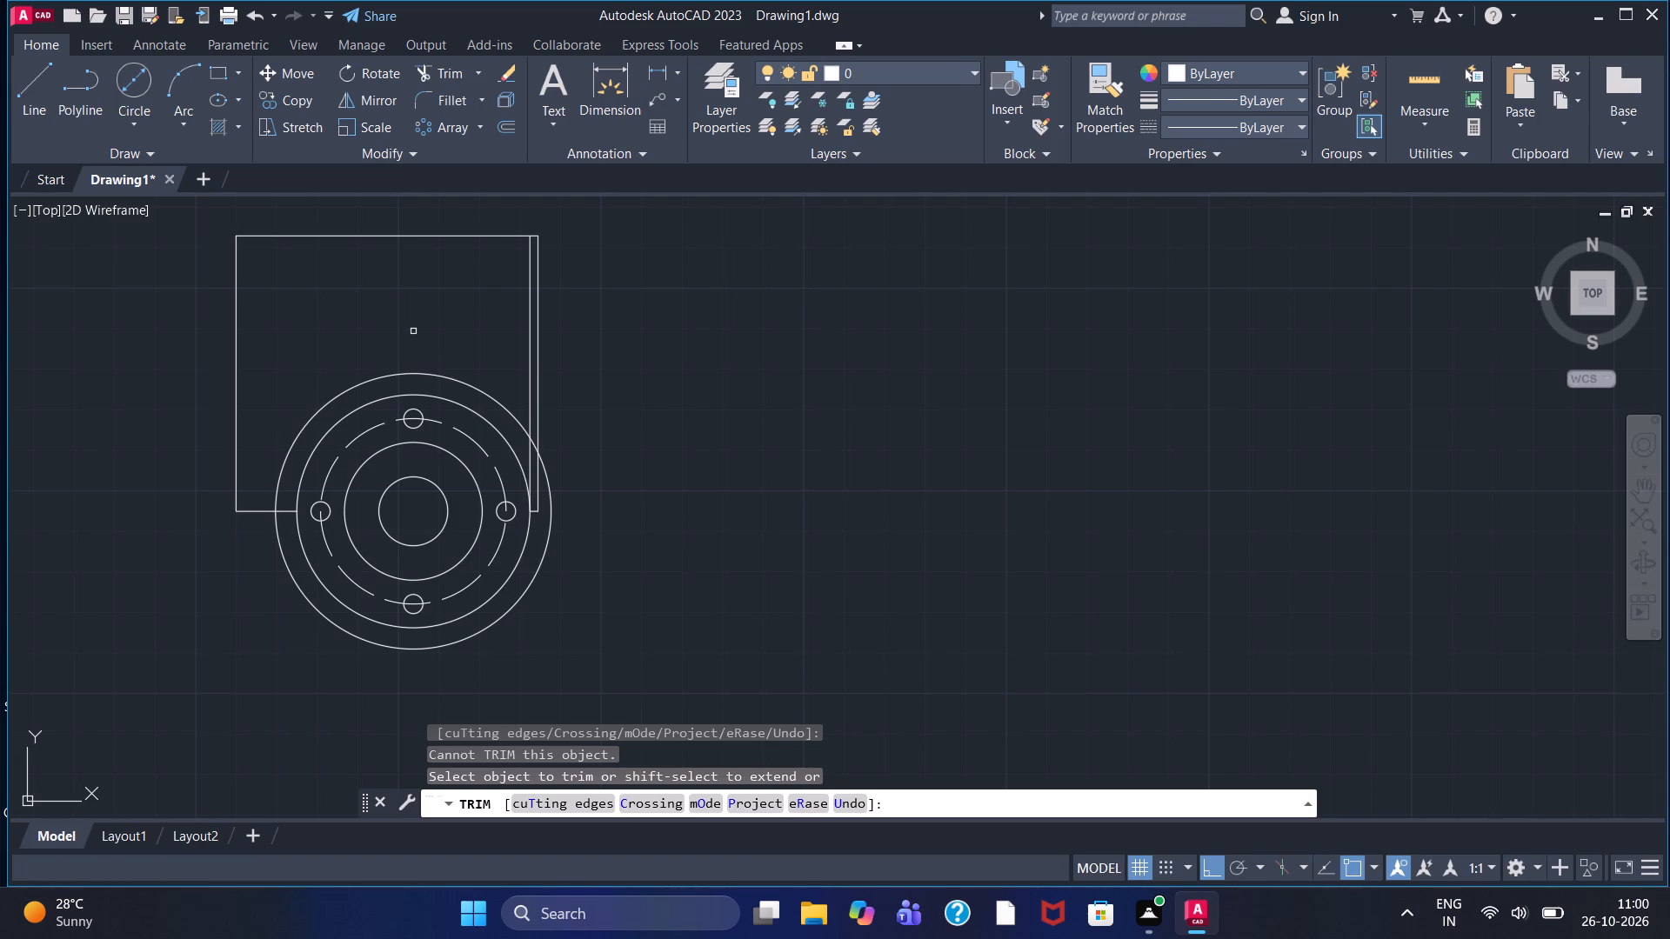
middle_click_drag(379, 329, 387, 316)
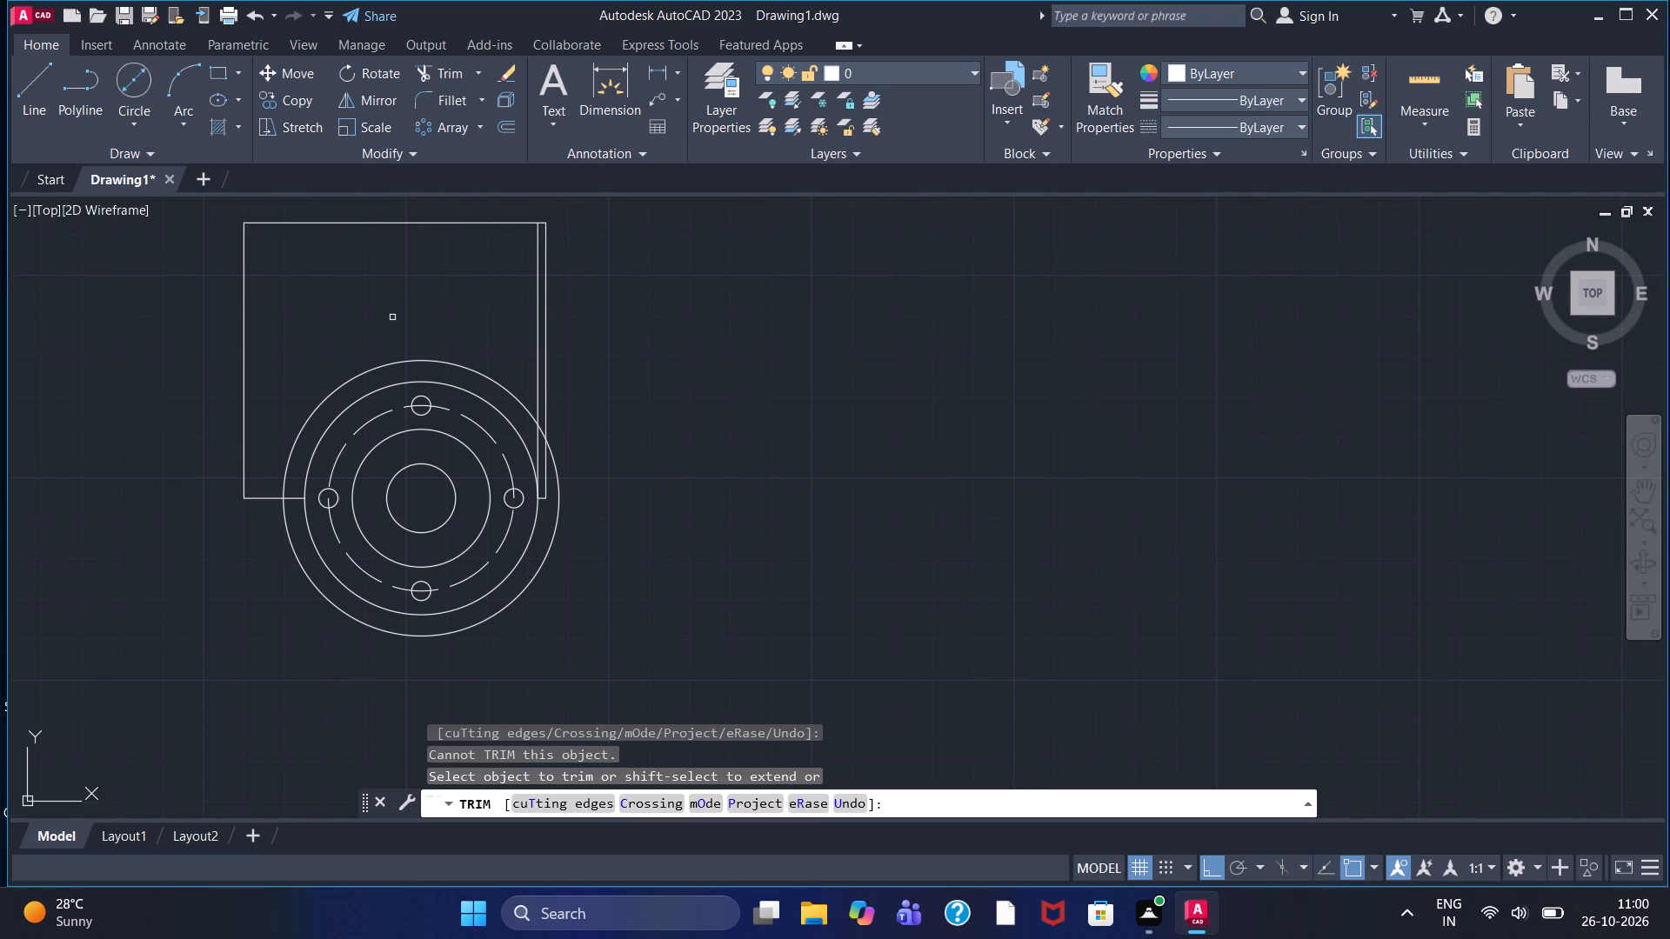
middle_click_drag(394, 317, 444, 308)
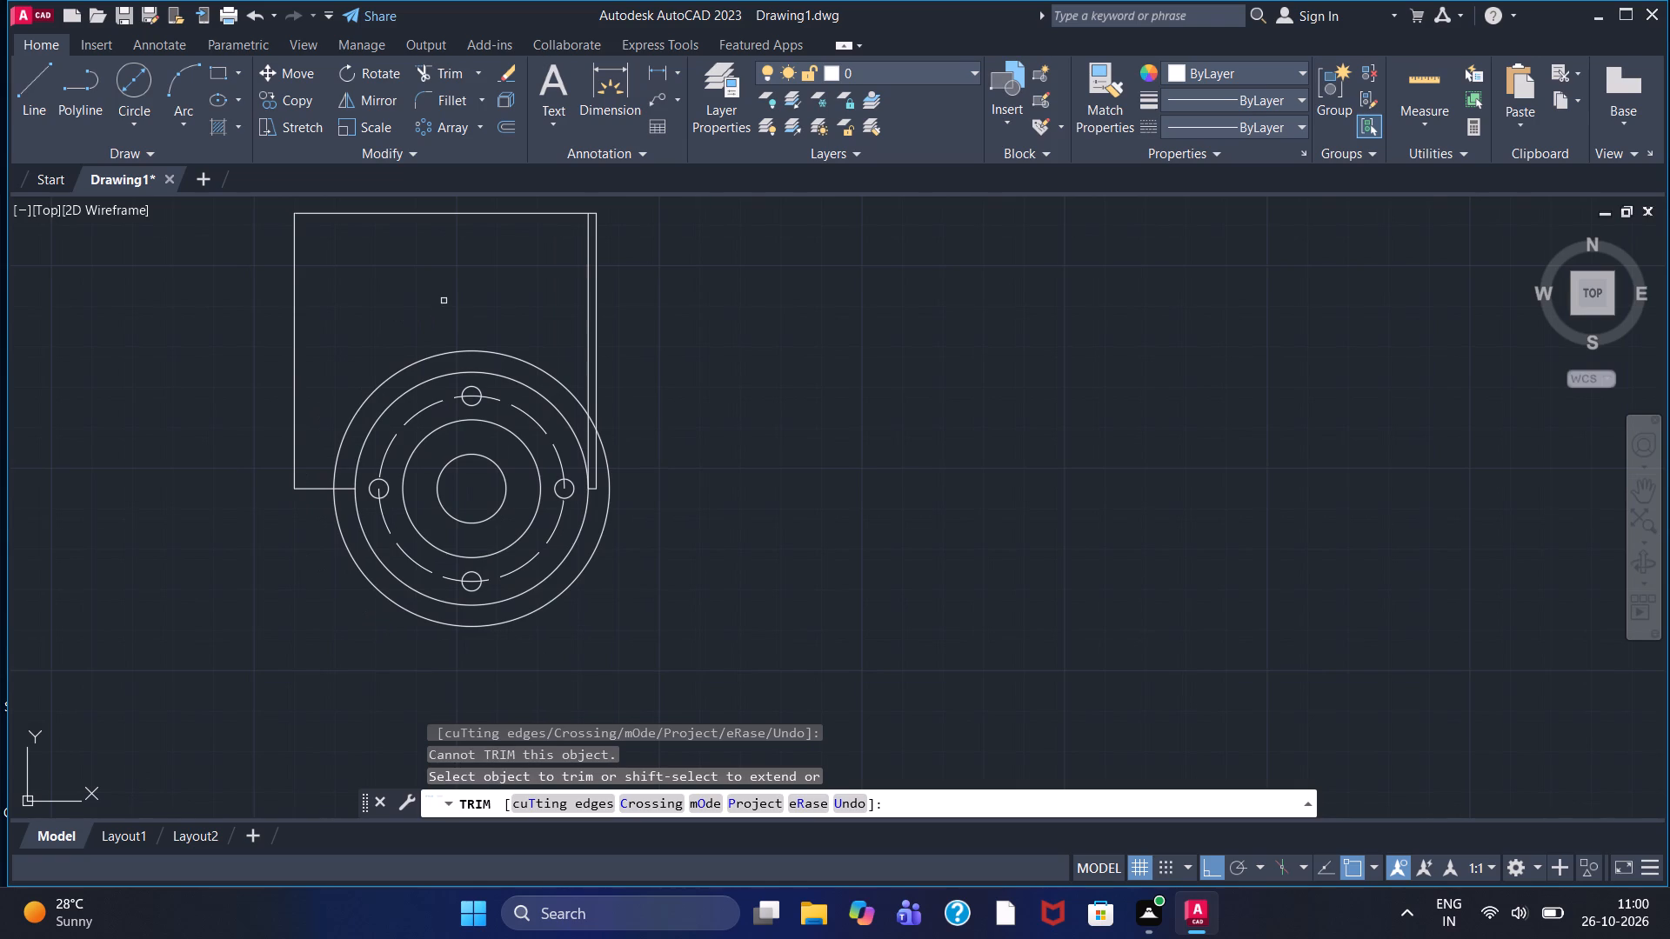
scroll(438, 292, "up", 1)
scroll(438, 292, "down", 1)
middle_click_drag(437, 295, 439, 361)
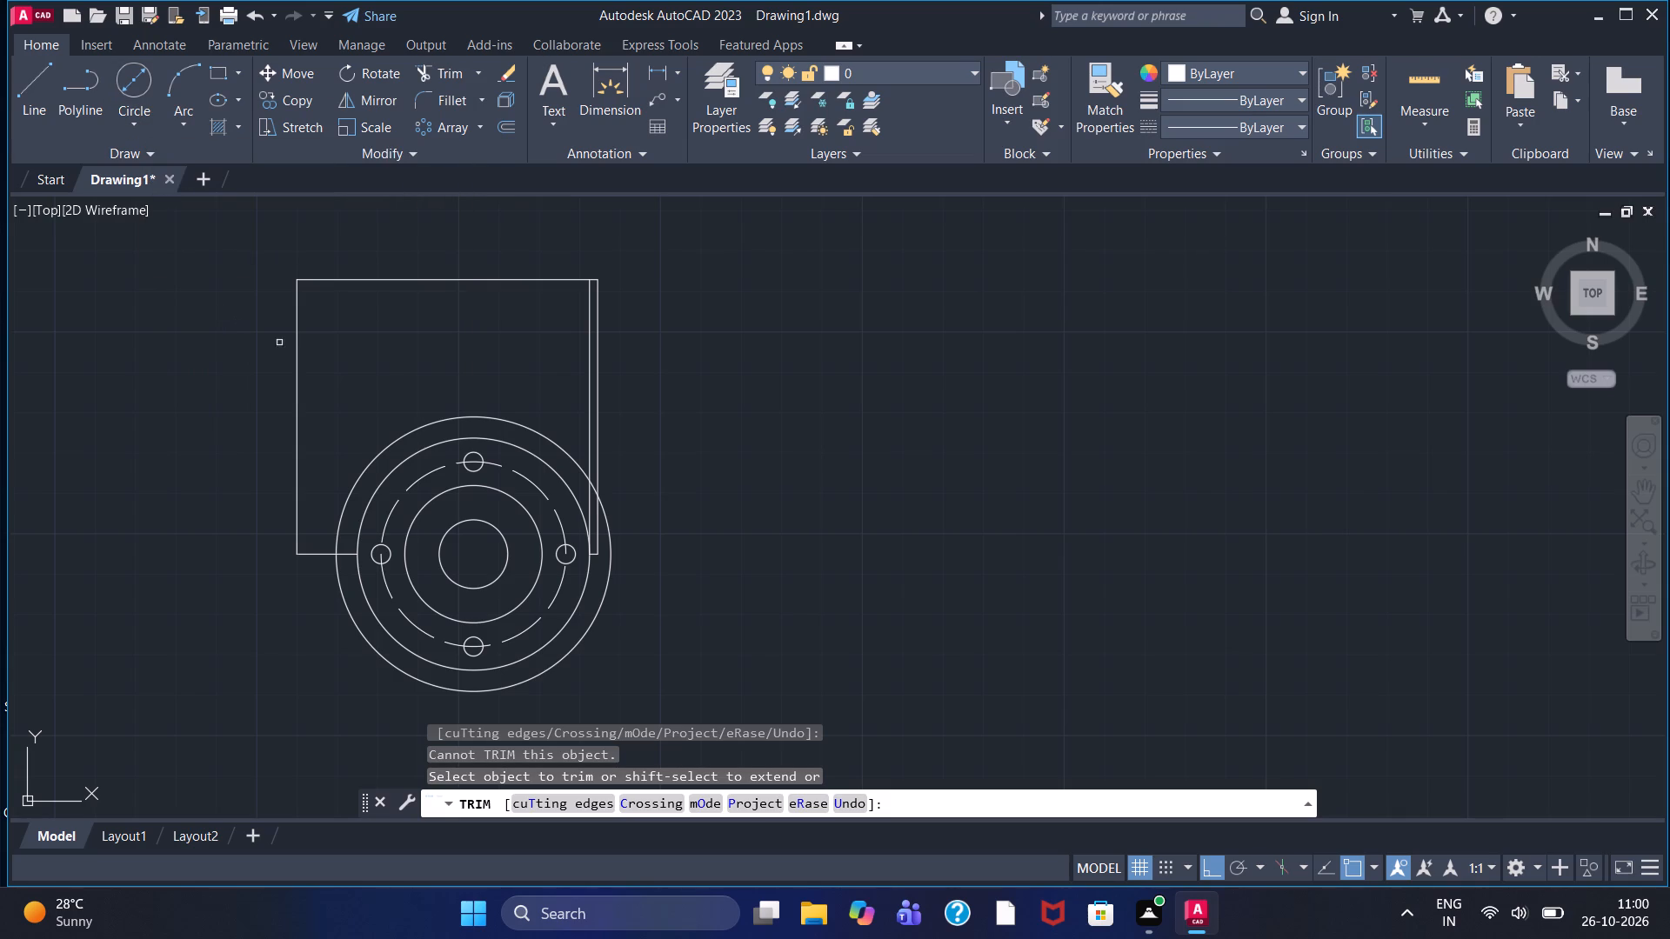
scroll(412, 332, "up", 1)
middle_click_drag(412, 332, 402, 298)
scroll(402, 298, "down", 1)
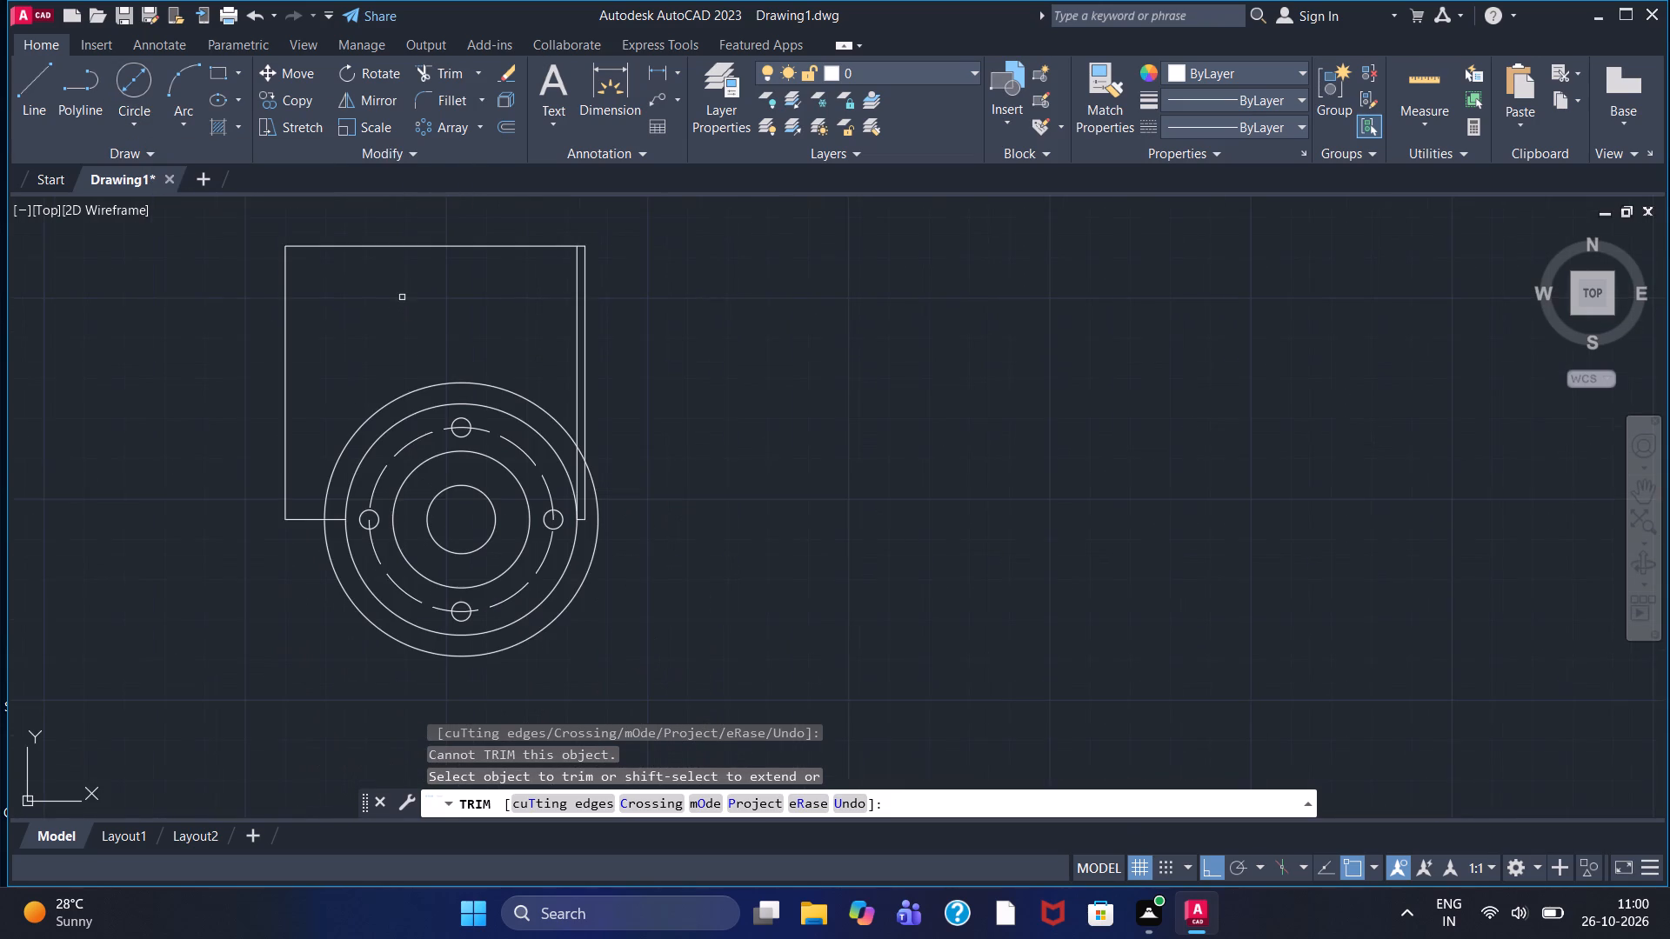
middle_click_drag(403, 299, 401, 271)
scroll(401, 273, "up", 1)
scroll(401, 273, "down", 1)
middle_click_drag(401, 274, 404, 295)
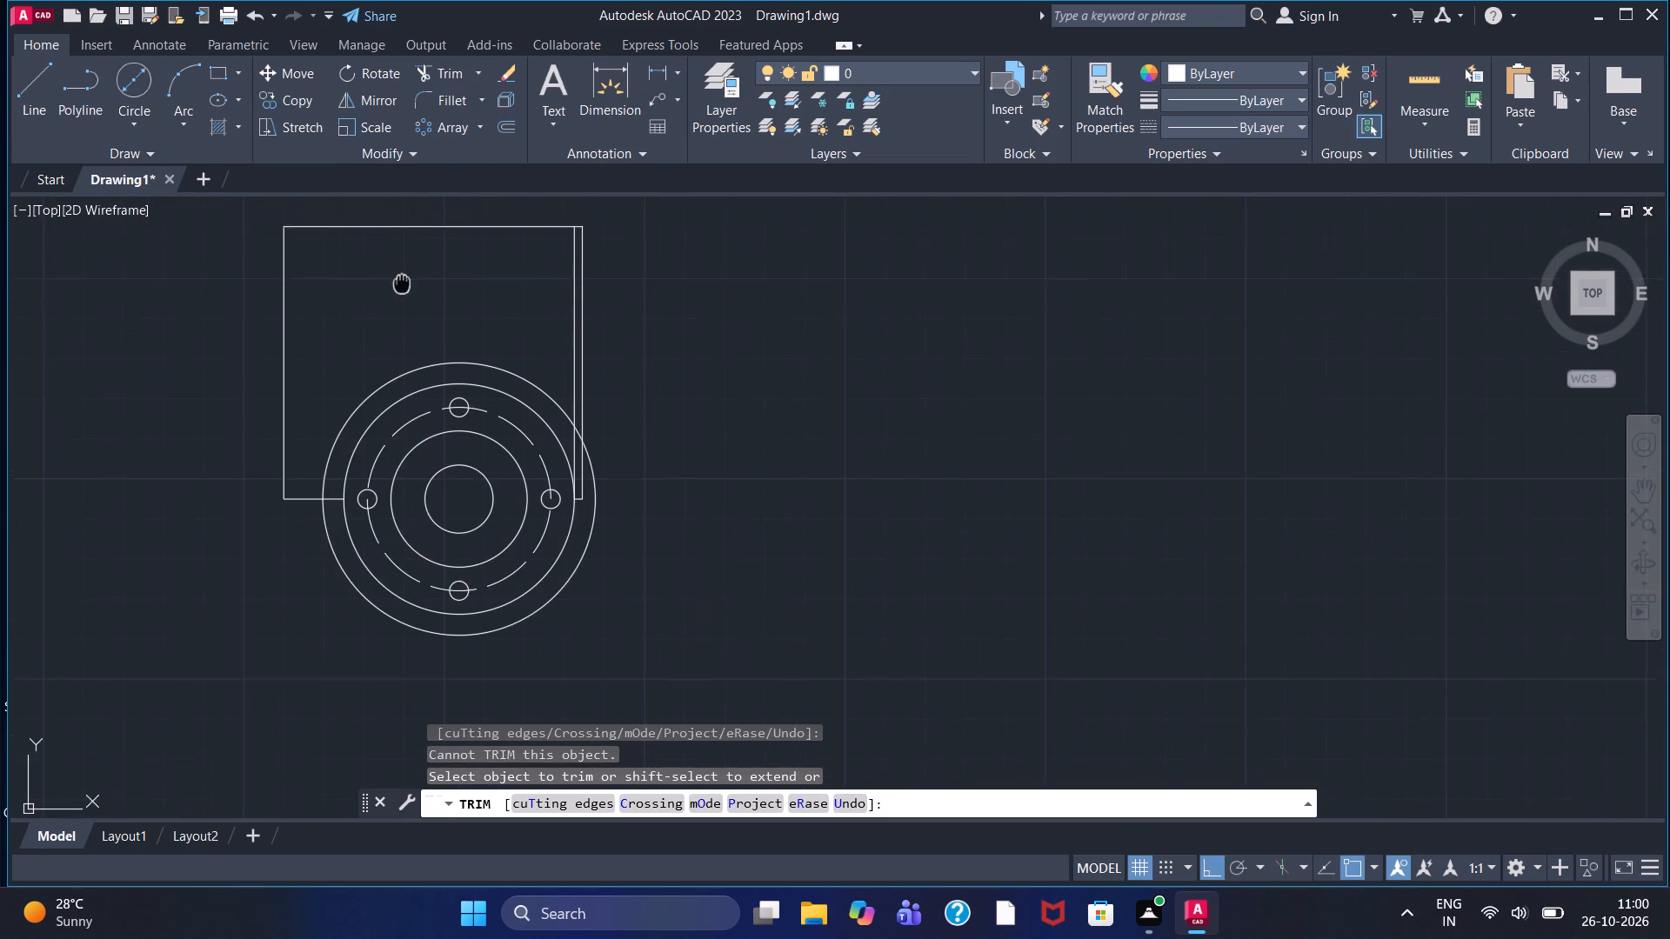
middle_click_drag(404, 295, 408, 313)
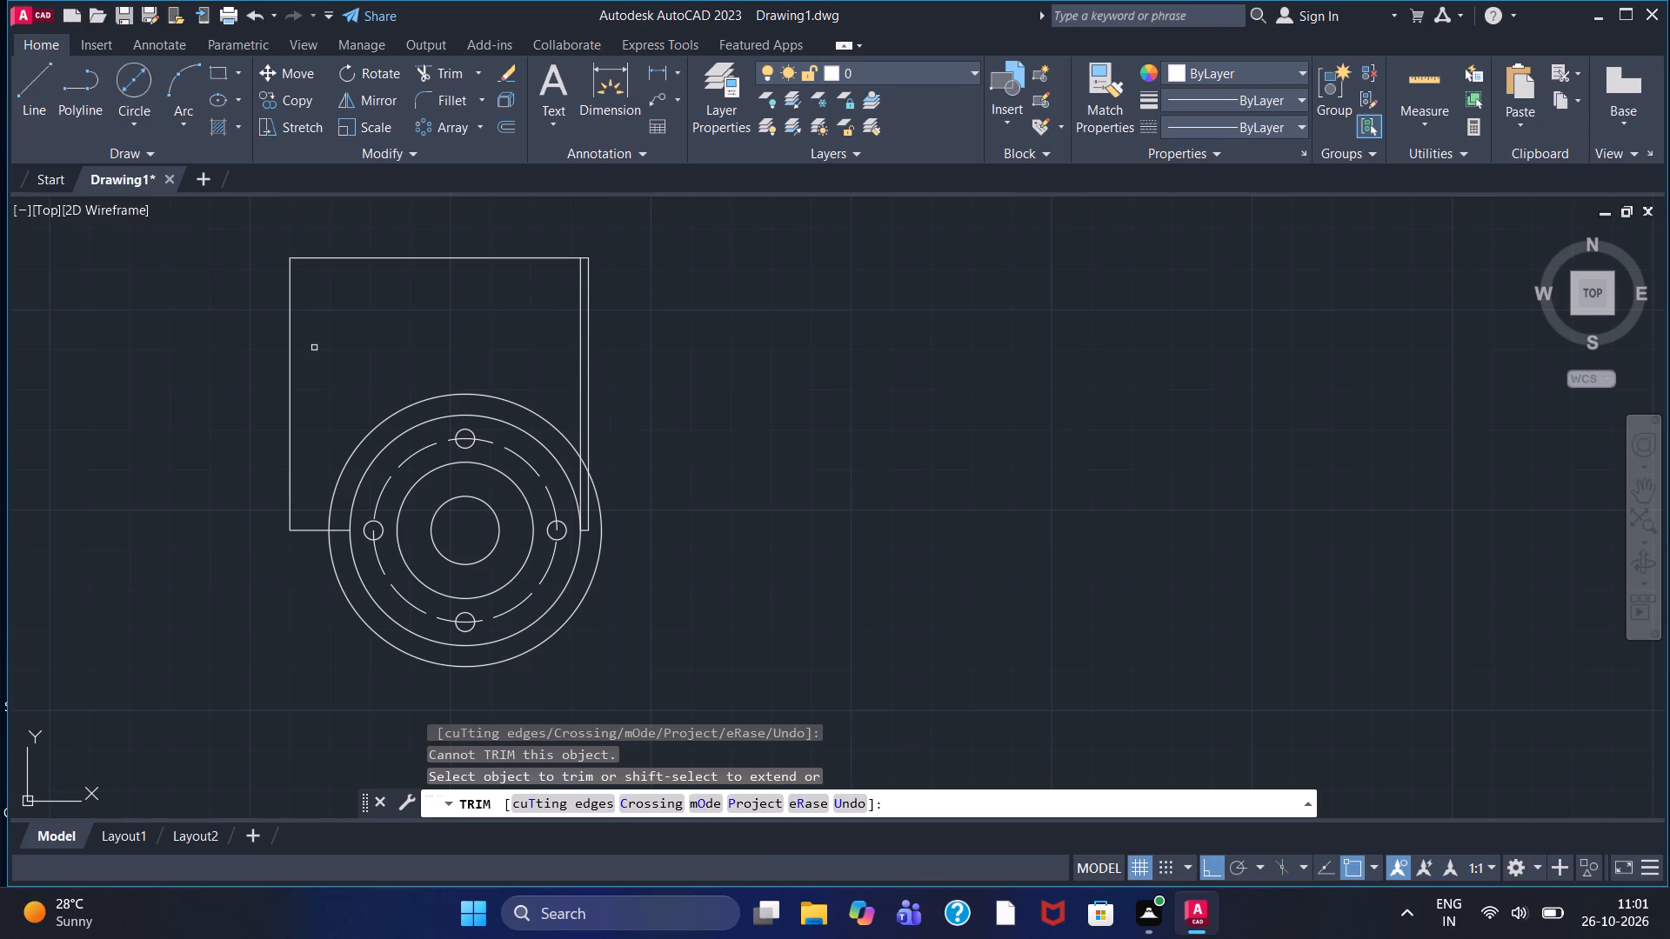
Draw connected lines from the outline's lower-left corner: 2 to the right, then straight up past the top horizontal line.
left_click(40, 90)
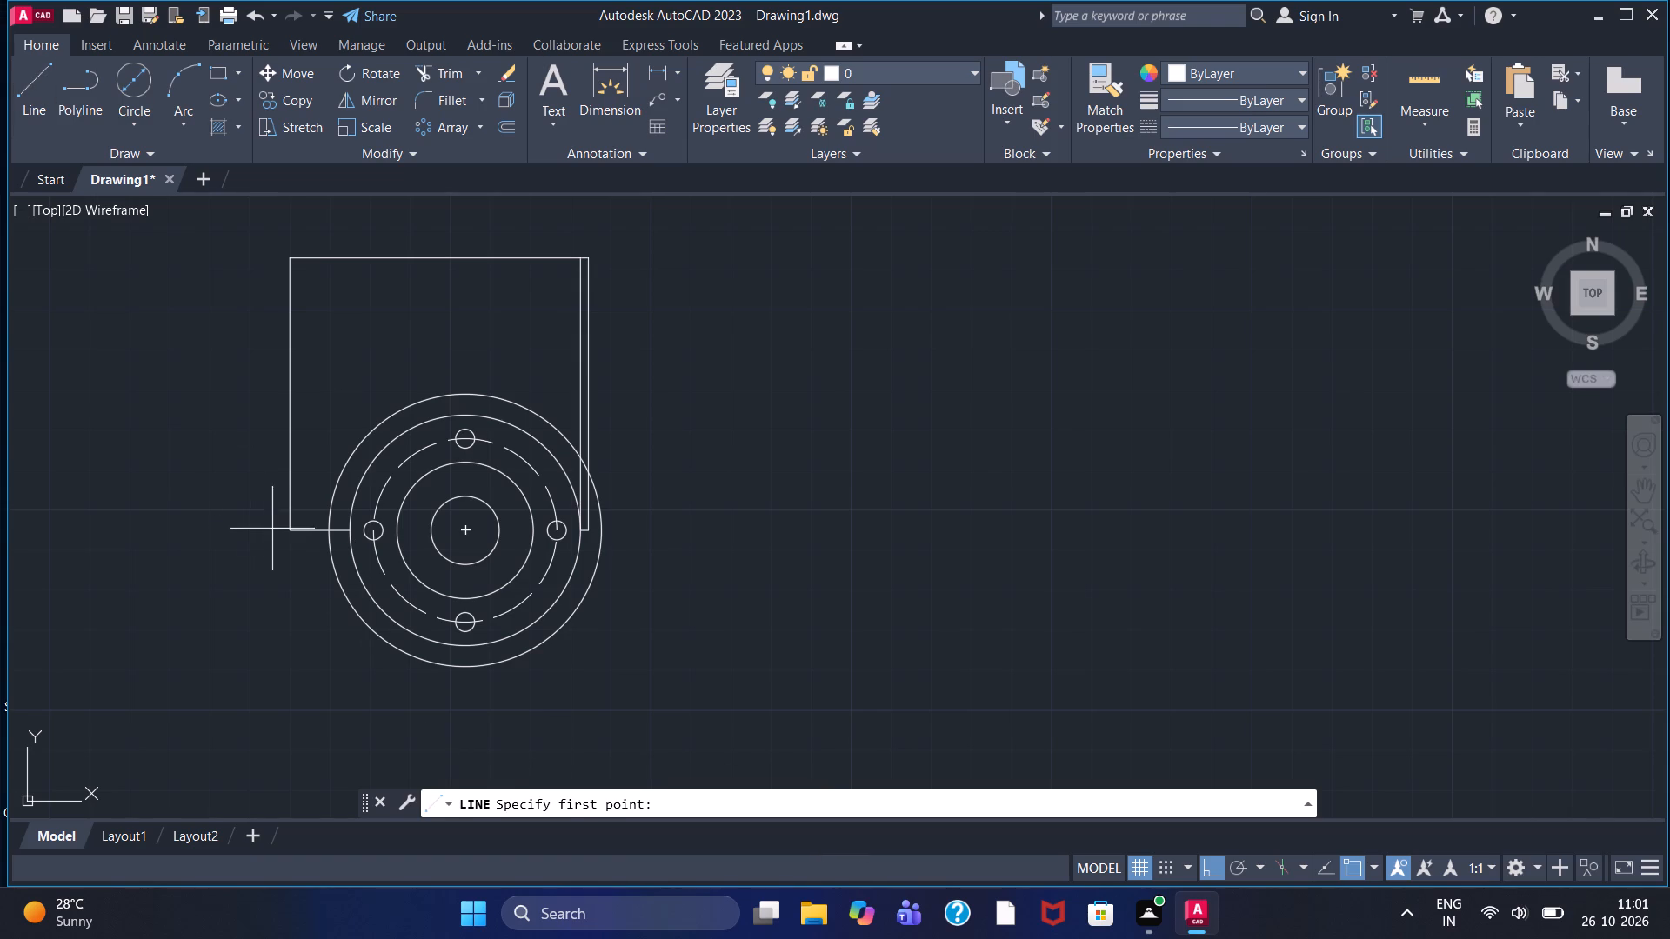
scroll(285, 537, "up", 3)
left_click(295, 515)
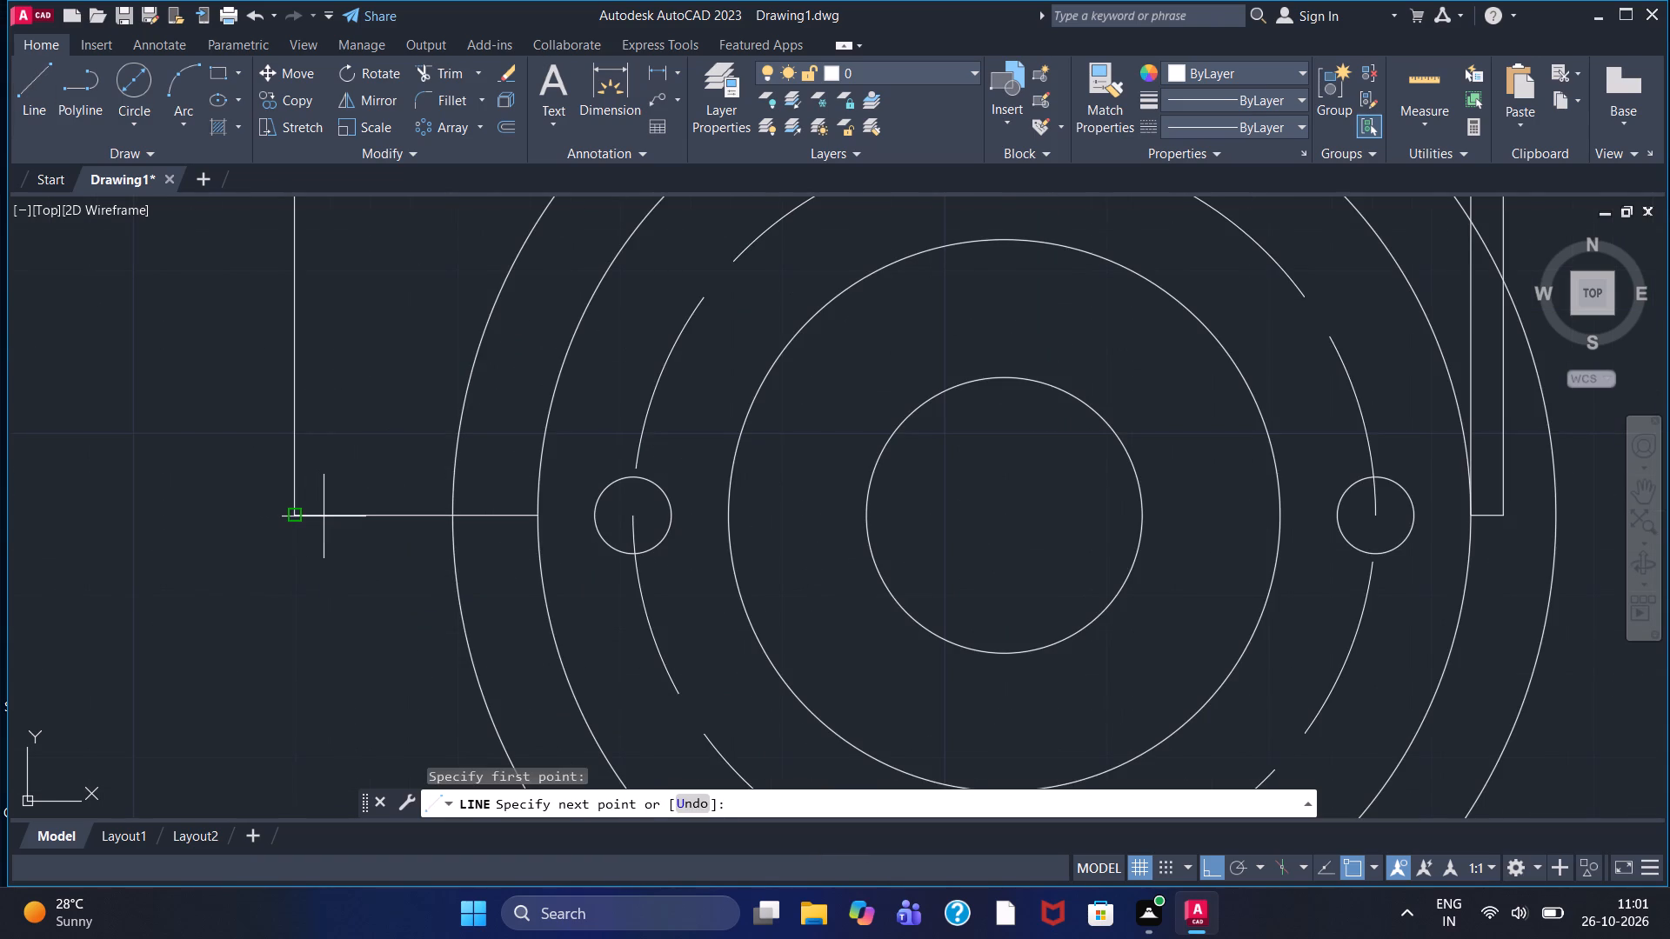
key("2")
key("Return")
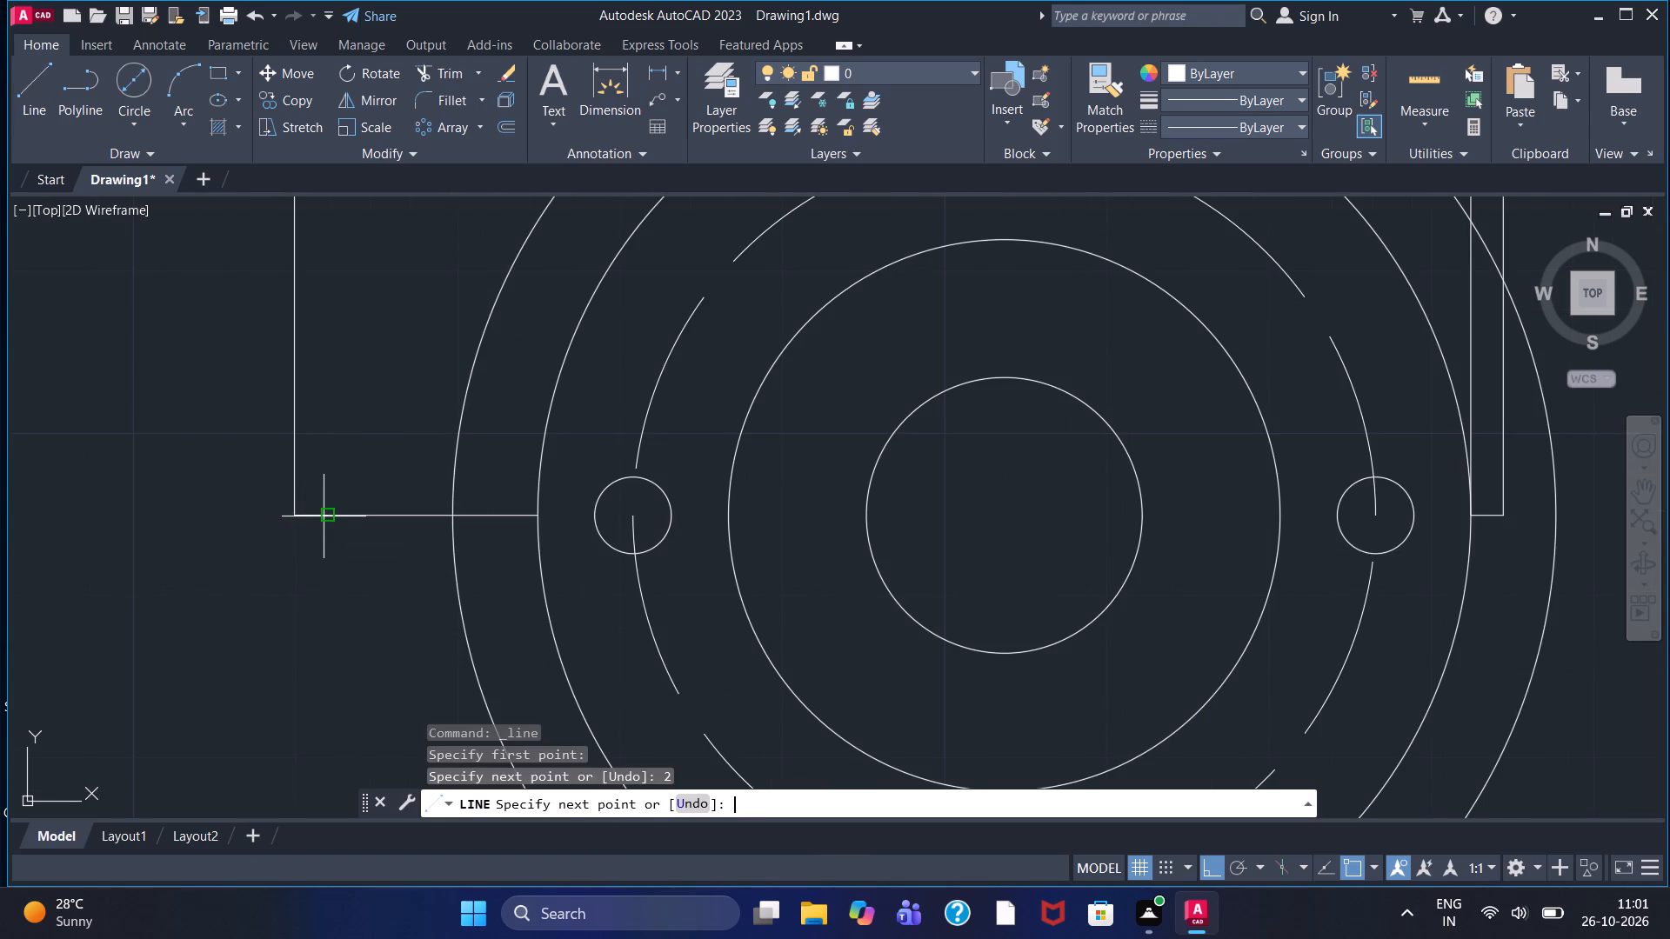
middle_click_drag(344, 284, 370, 736)
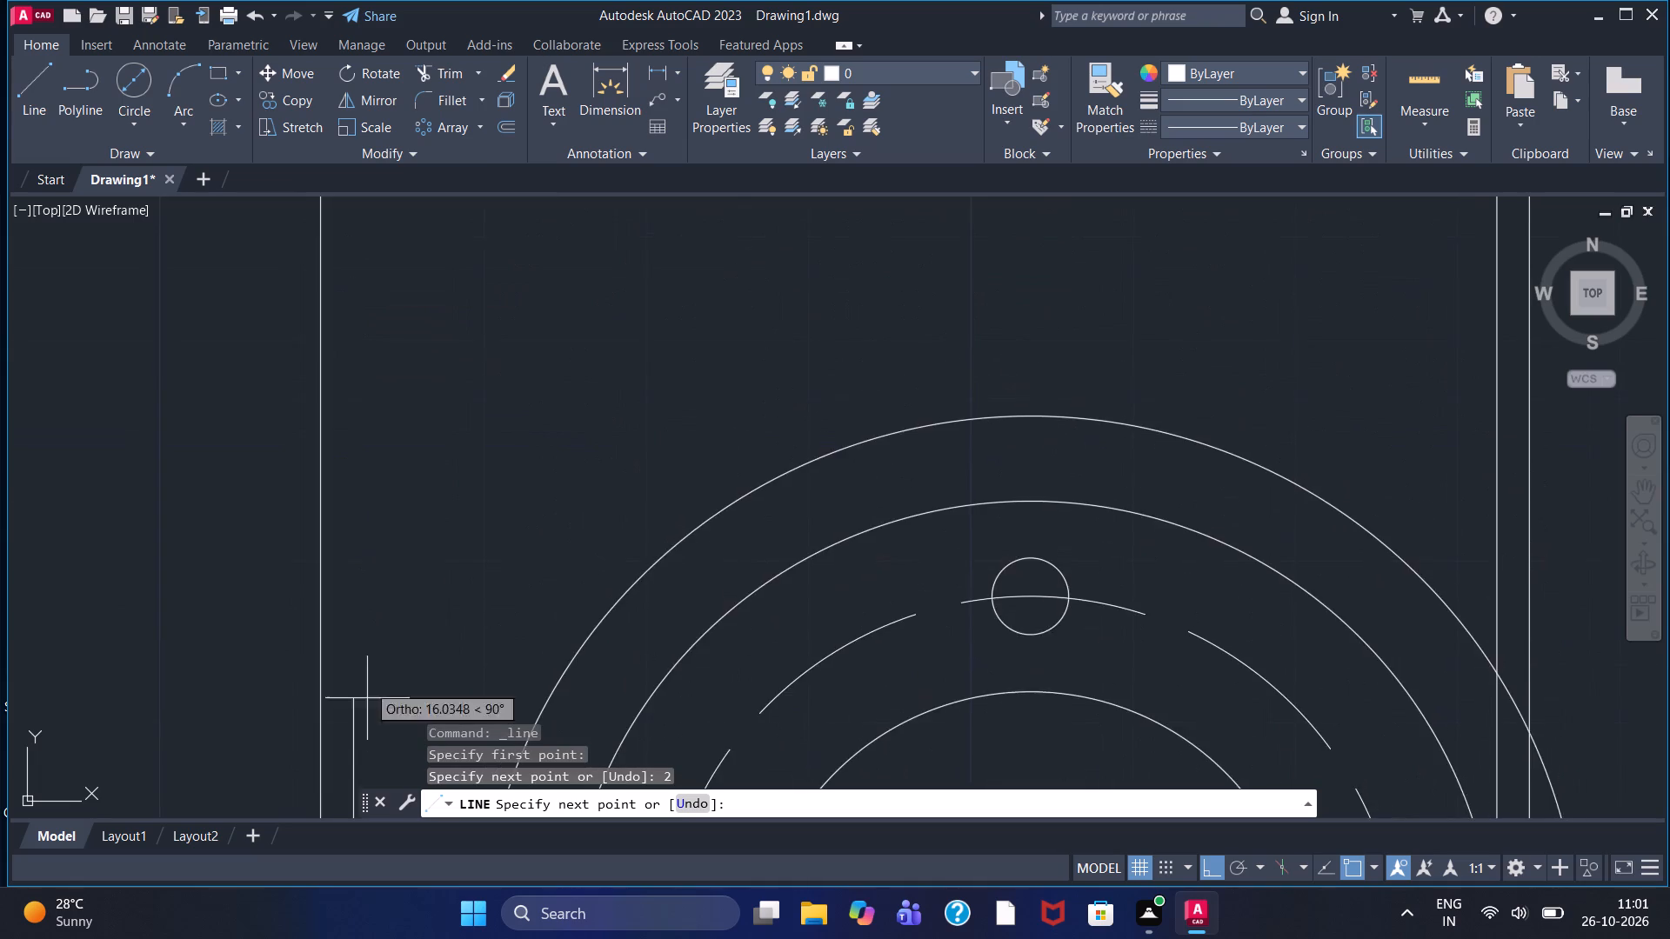
scroll(367, 576, "down", 2)
left_click(374, 270)
right_click(374, 270)
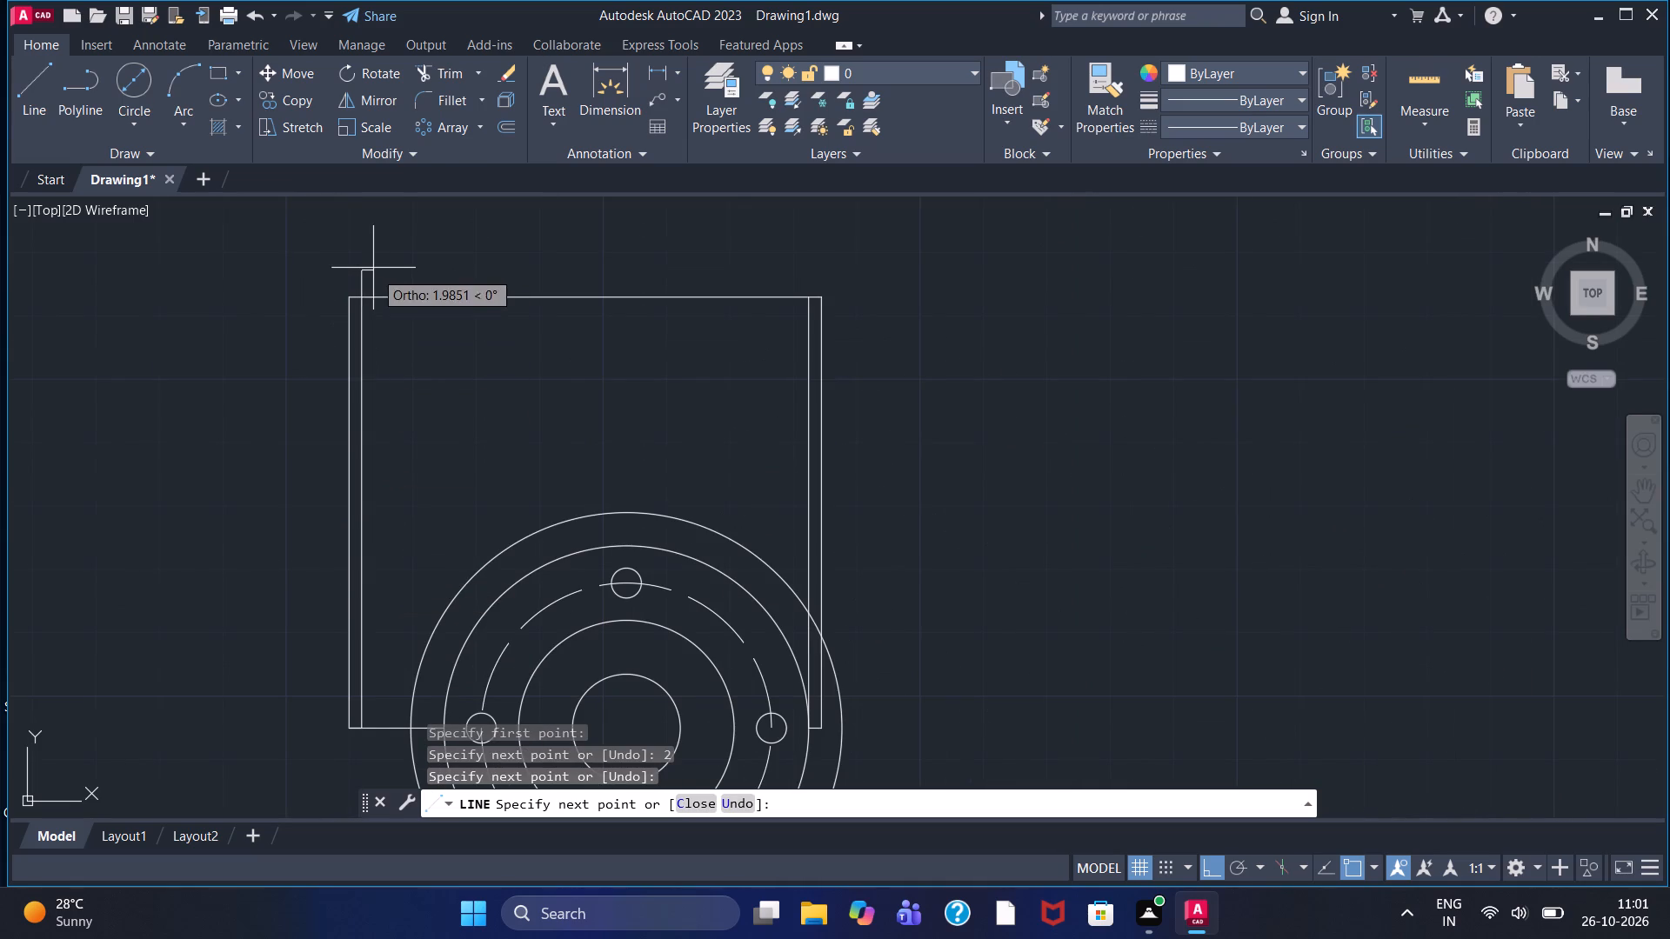
left_click(399, 276)
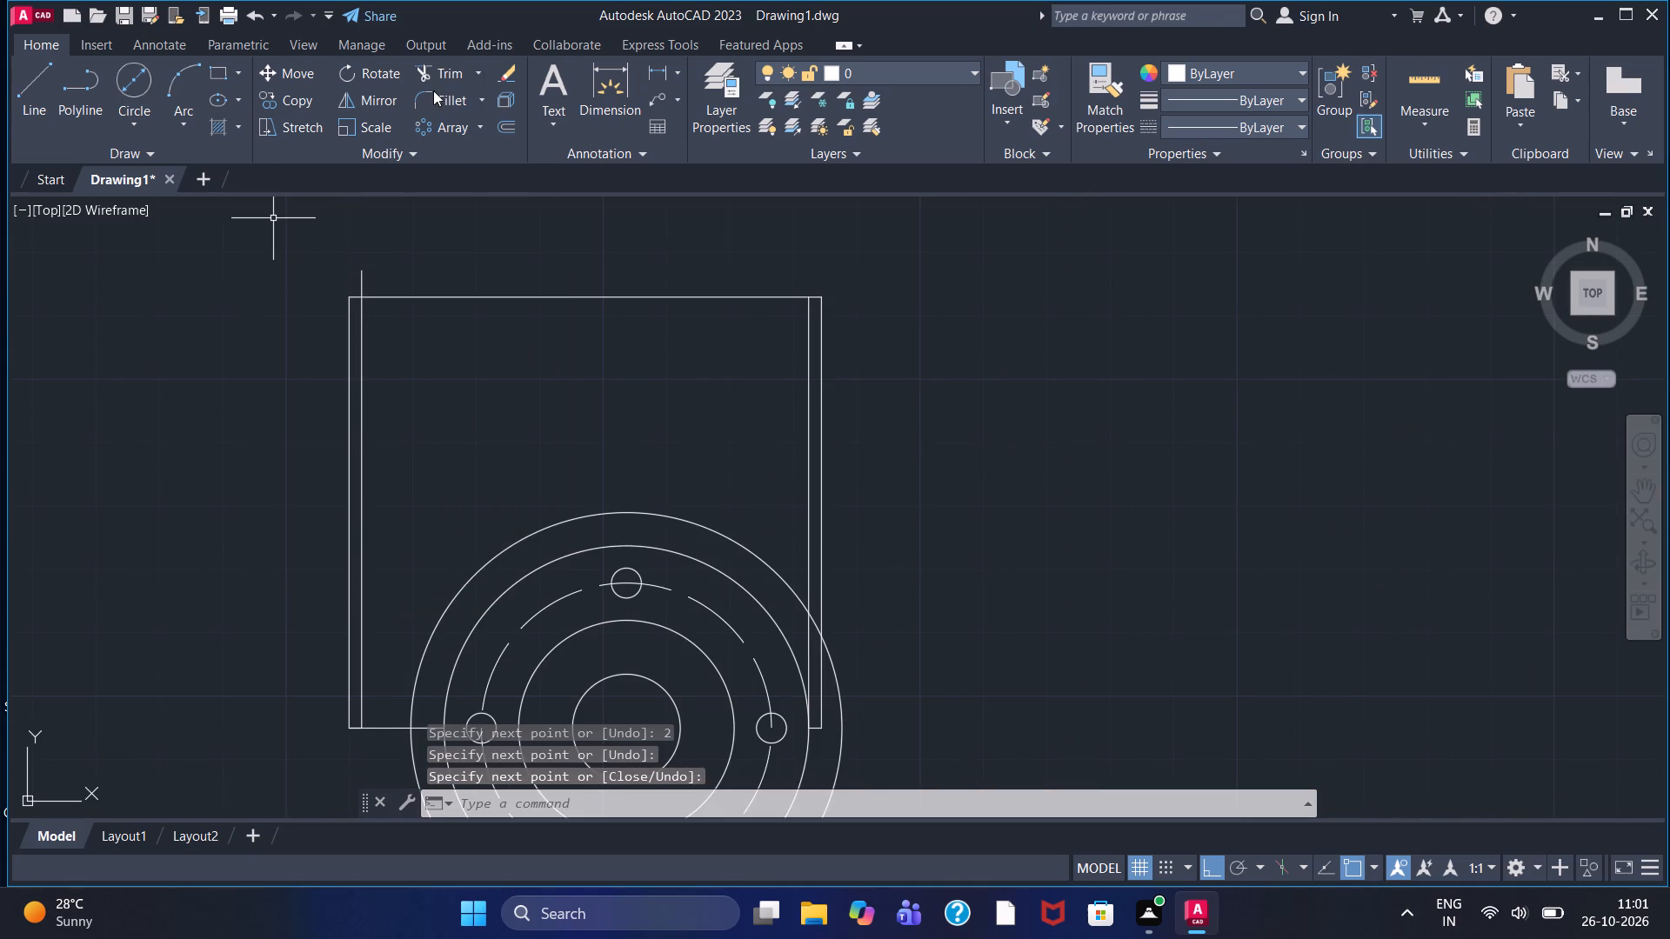
Trim the new left inner vertical line where it extends above the top horizontal line.
left_click(433, 90)
left_click(434, 70)
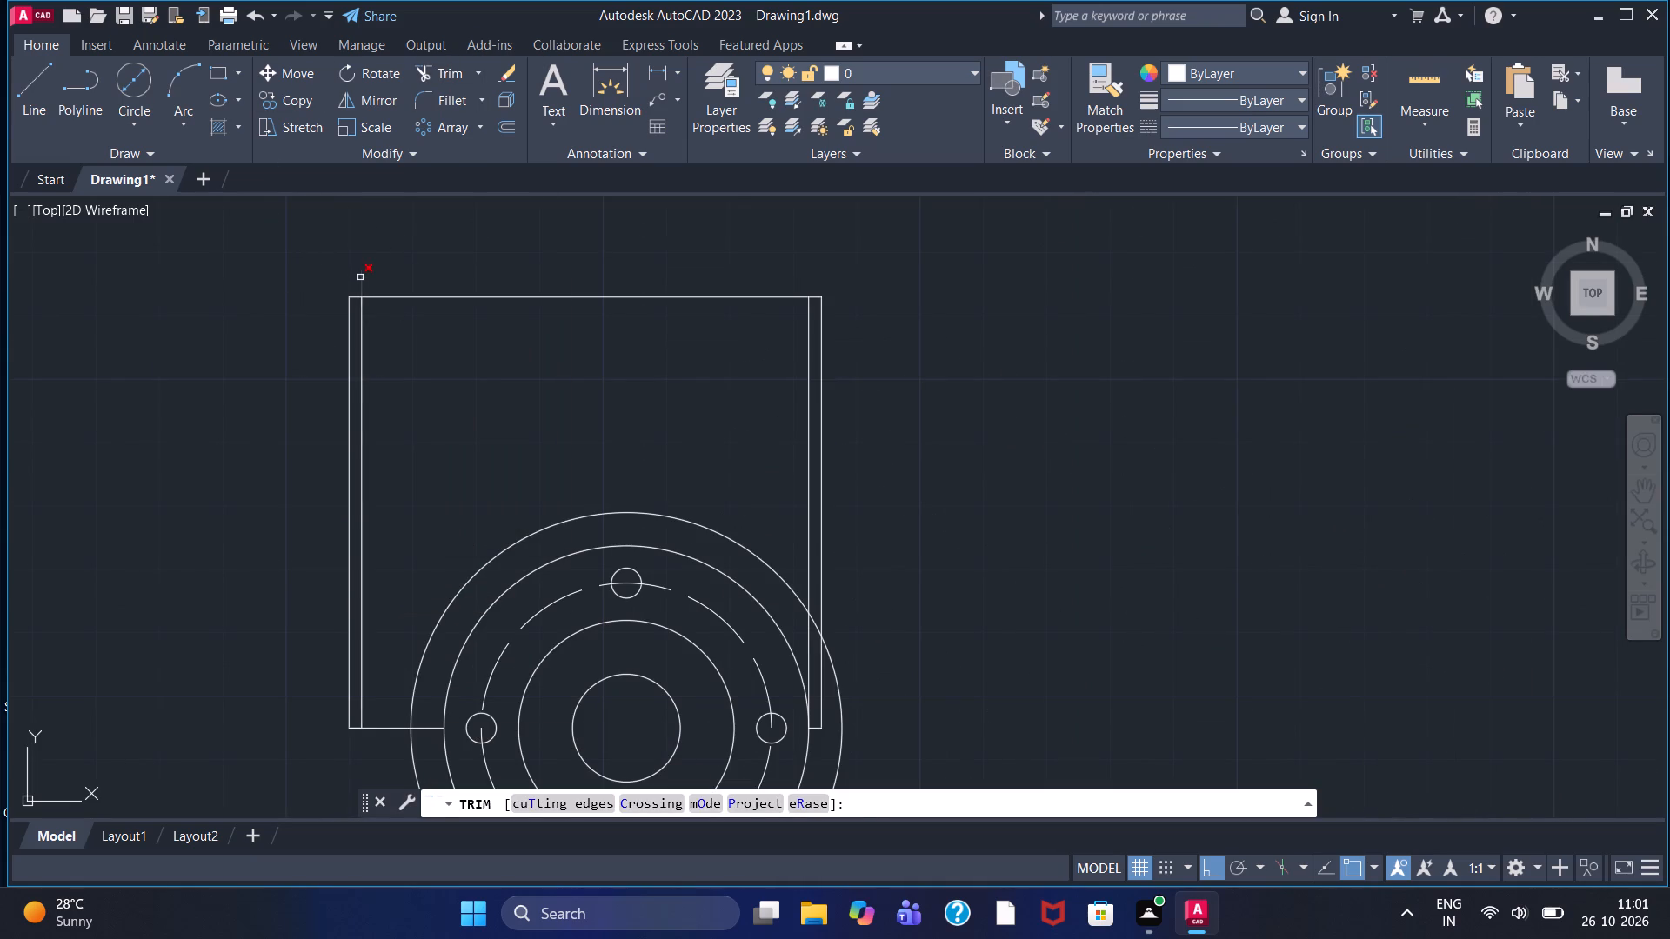
left_click(360, 278)
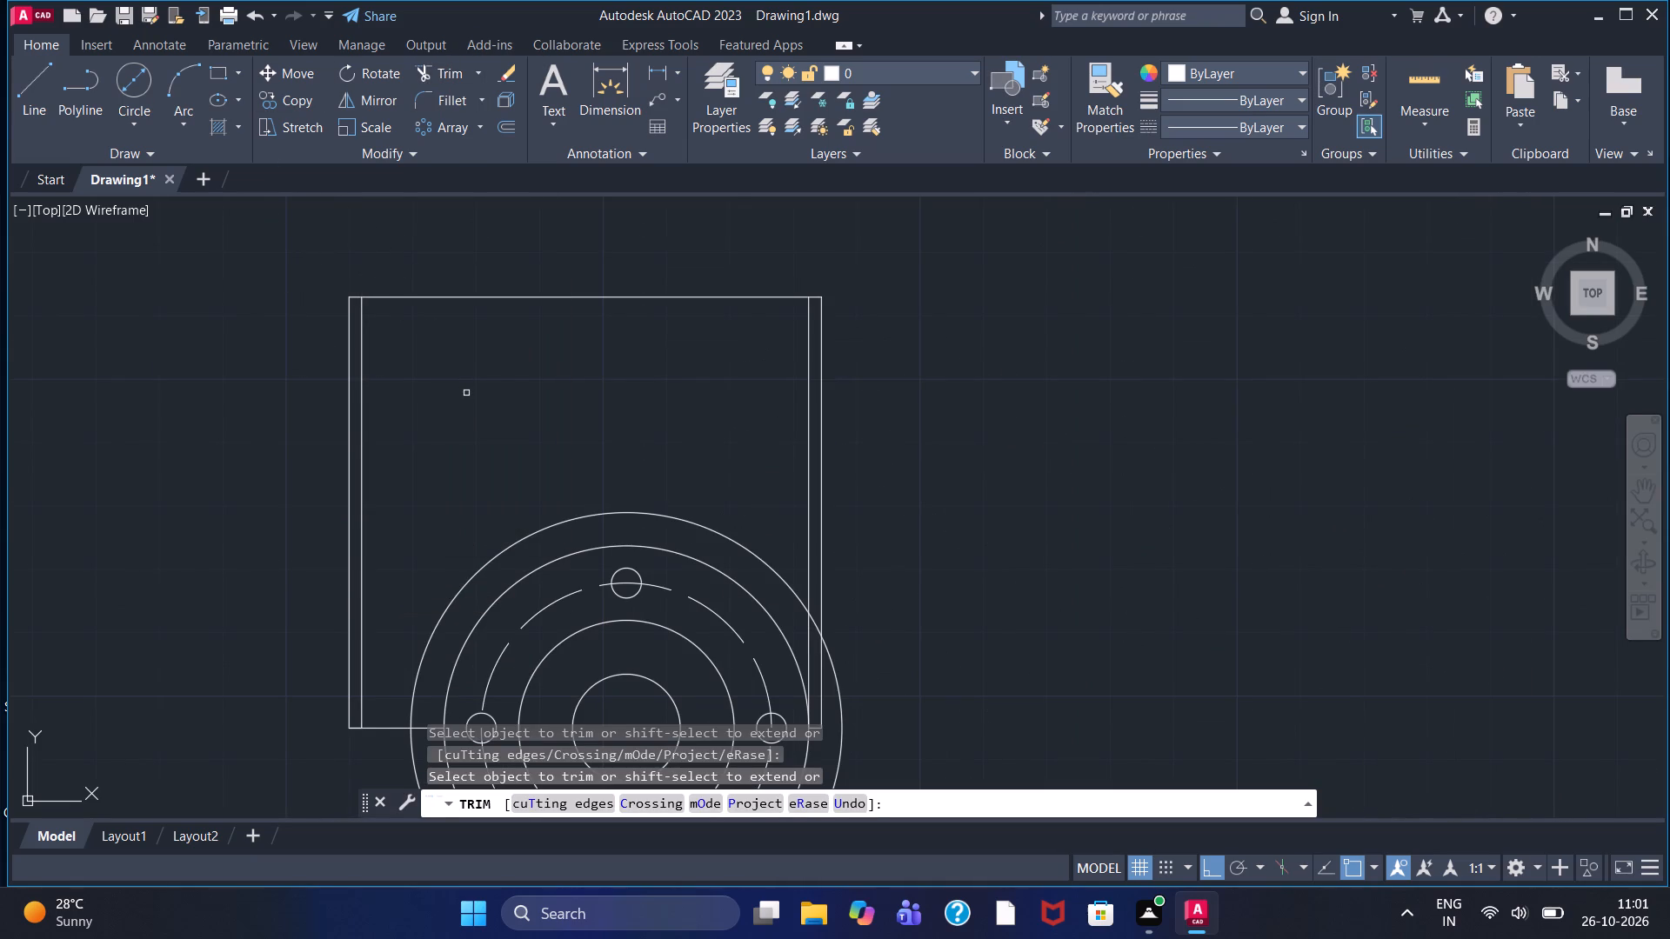
Draw connected lines from the top of the left inner vertical line: 5 down, then horizontally right past the outer right vertical.
left_click(28, 89)
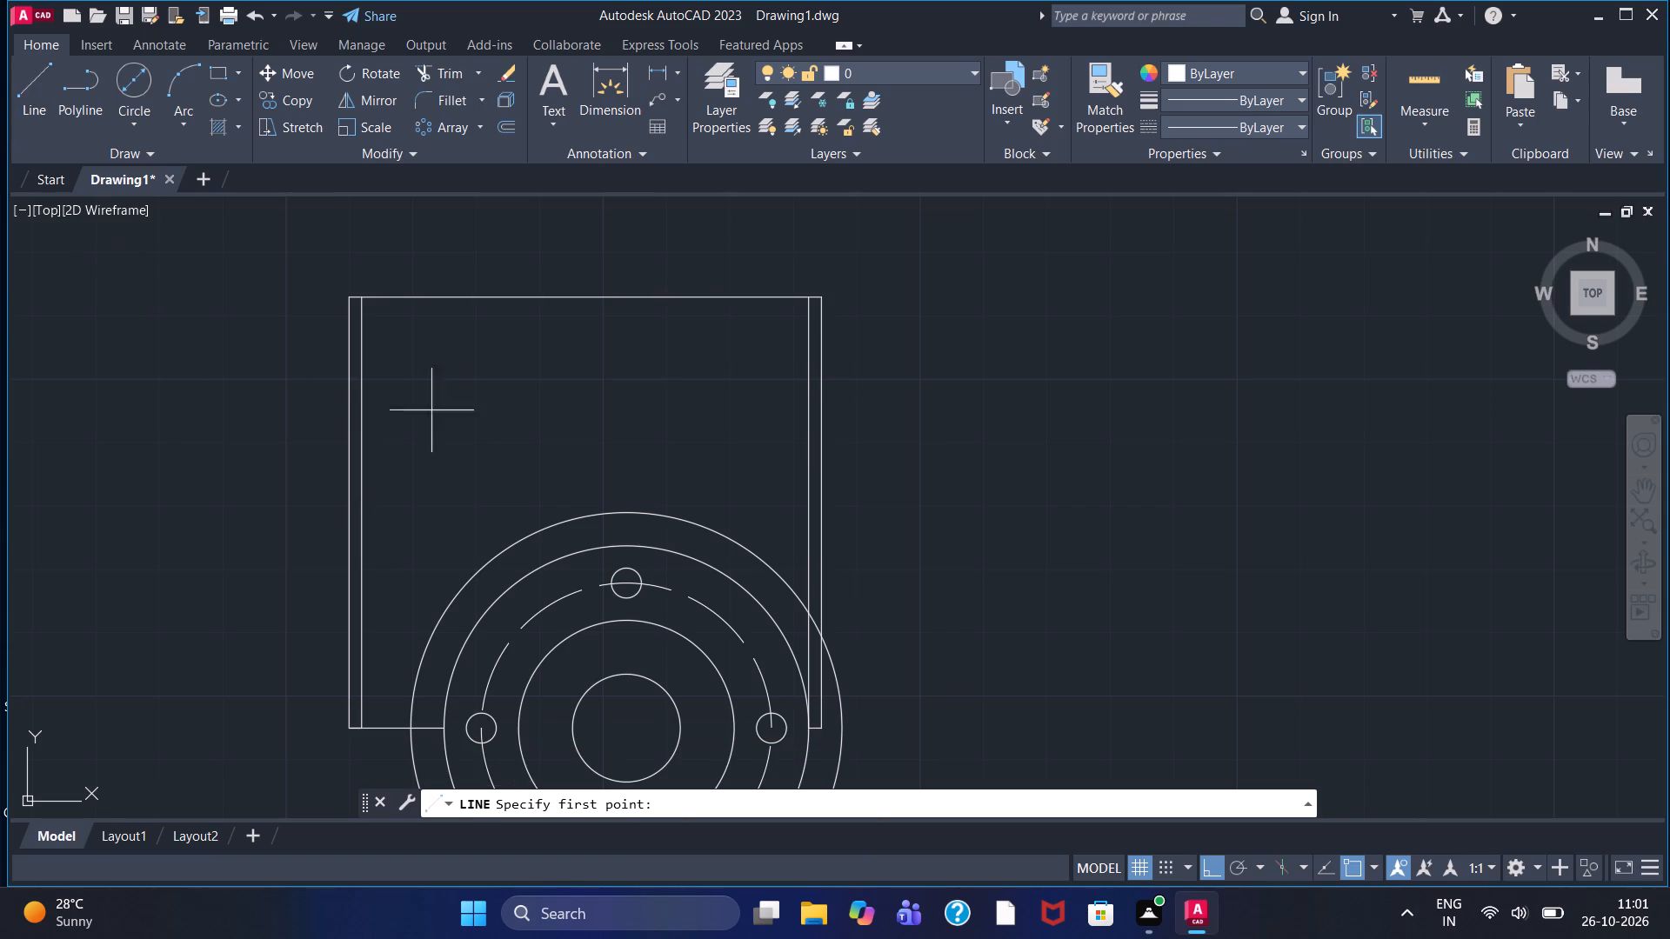
left_click(361, 298)
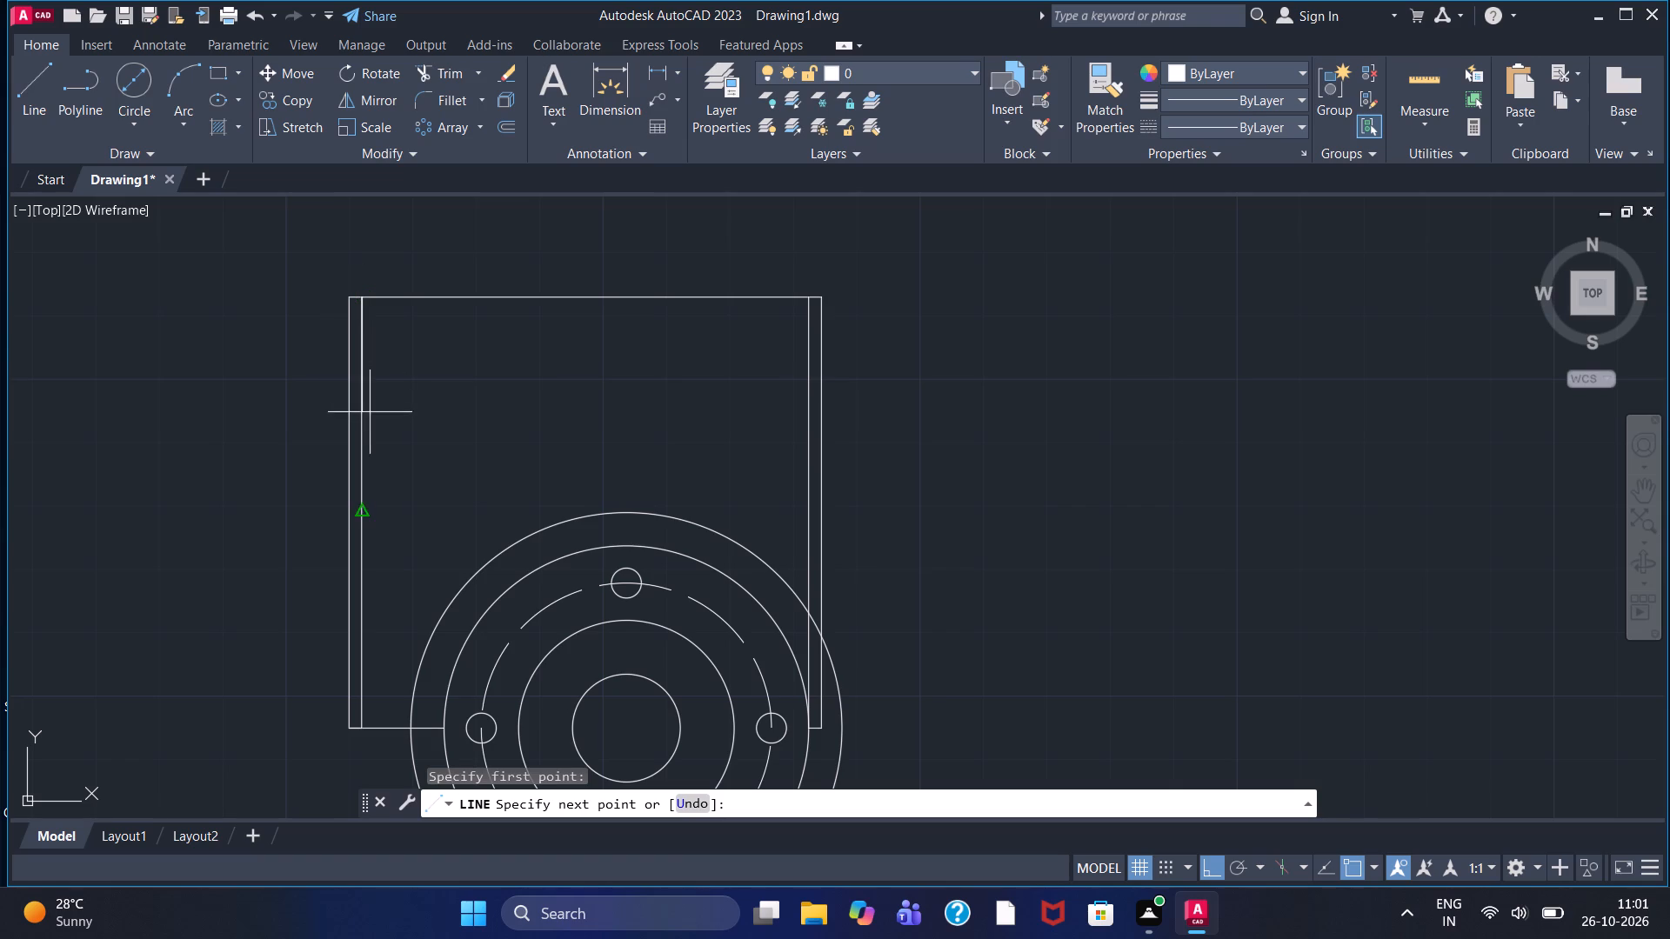
scroll(358, 349, "up", 4)
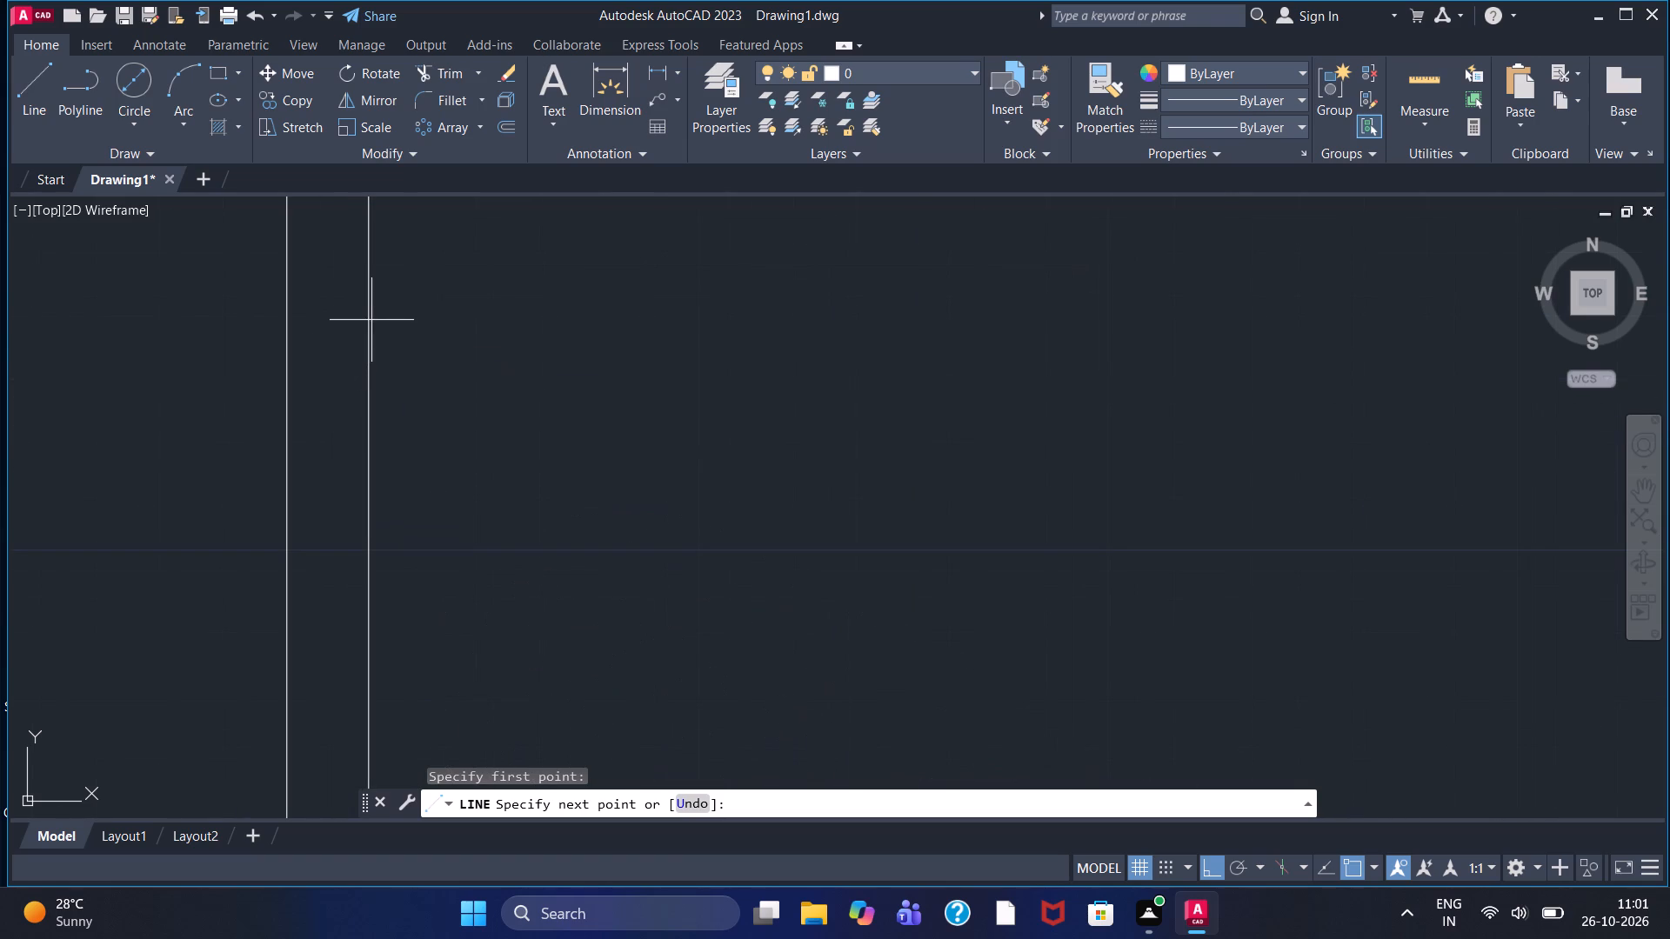
key("5")
key("Return")
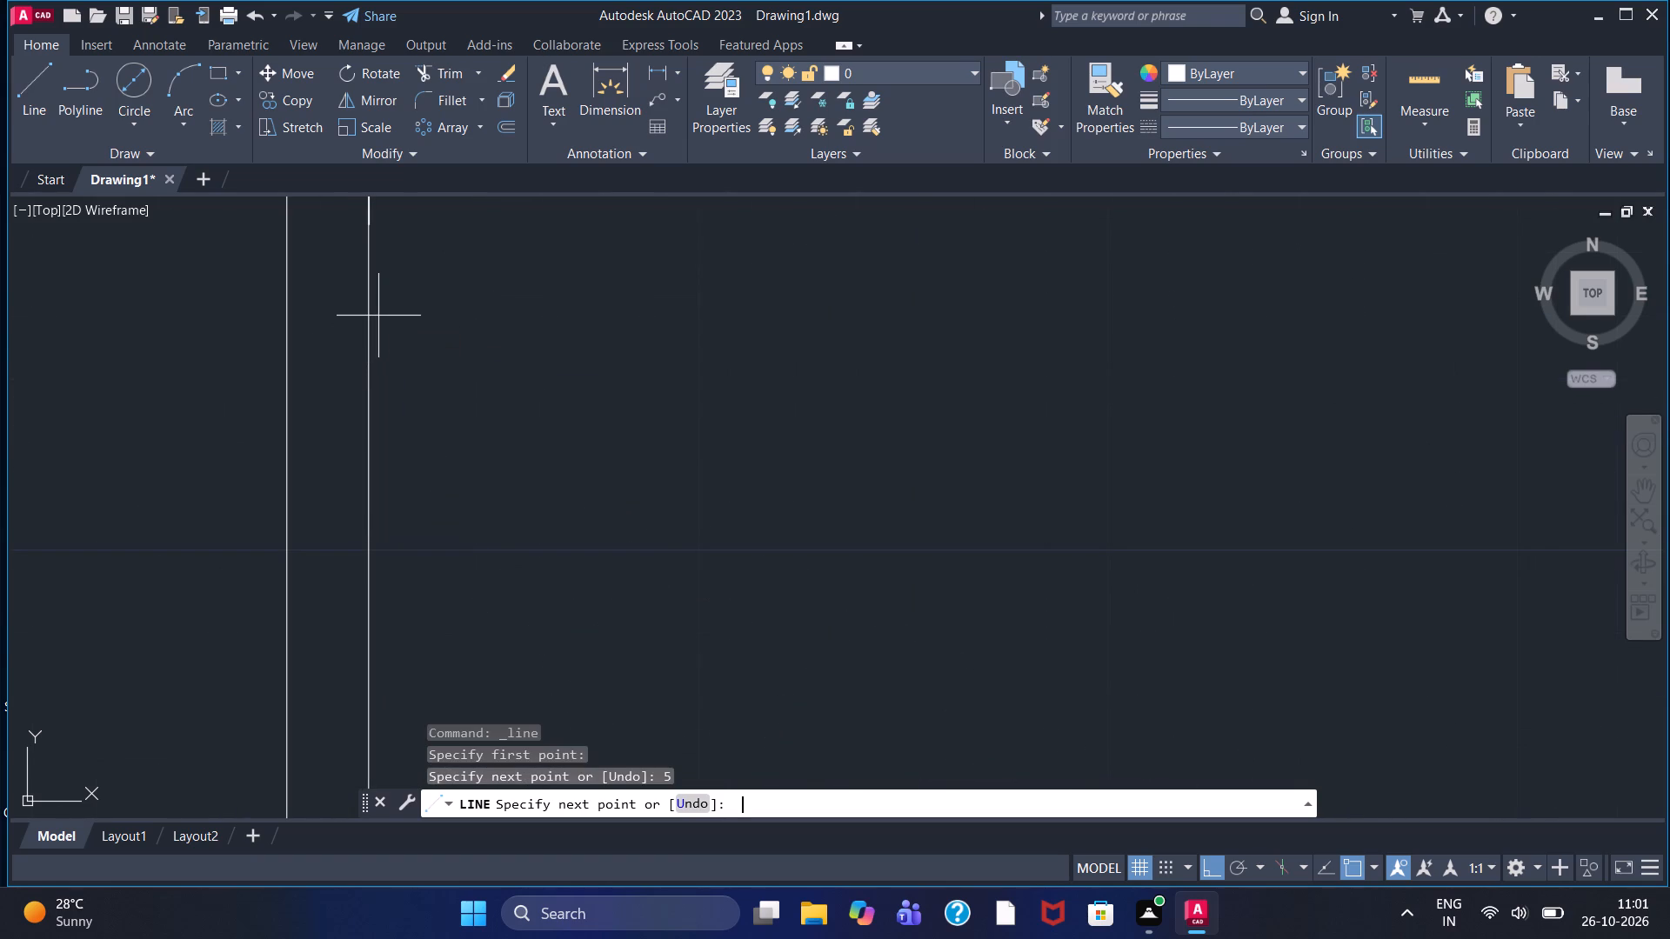
middle_click_drag(602, 379, 537, 569)
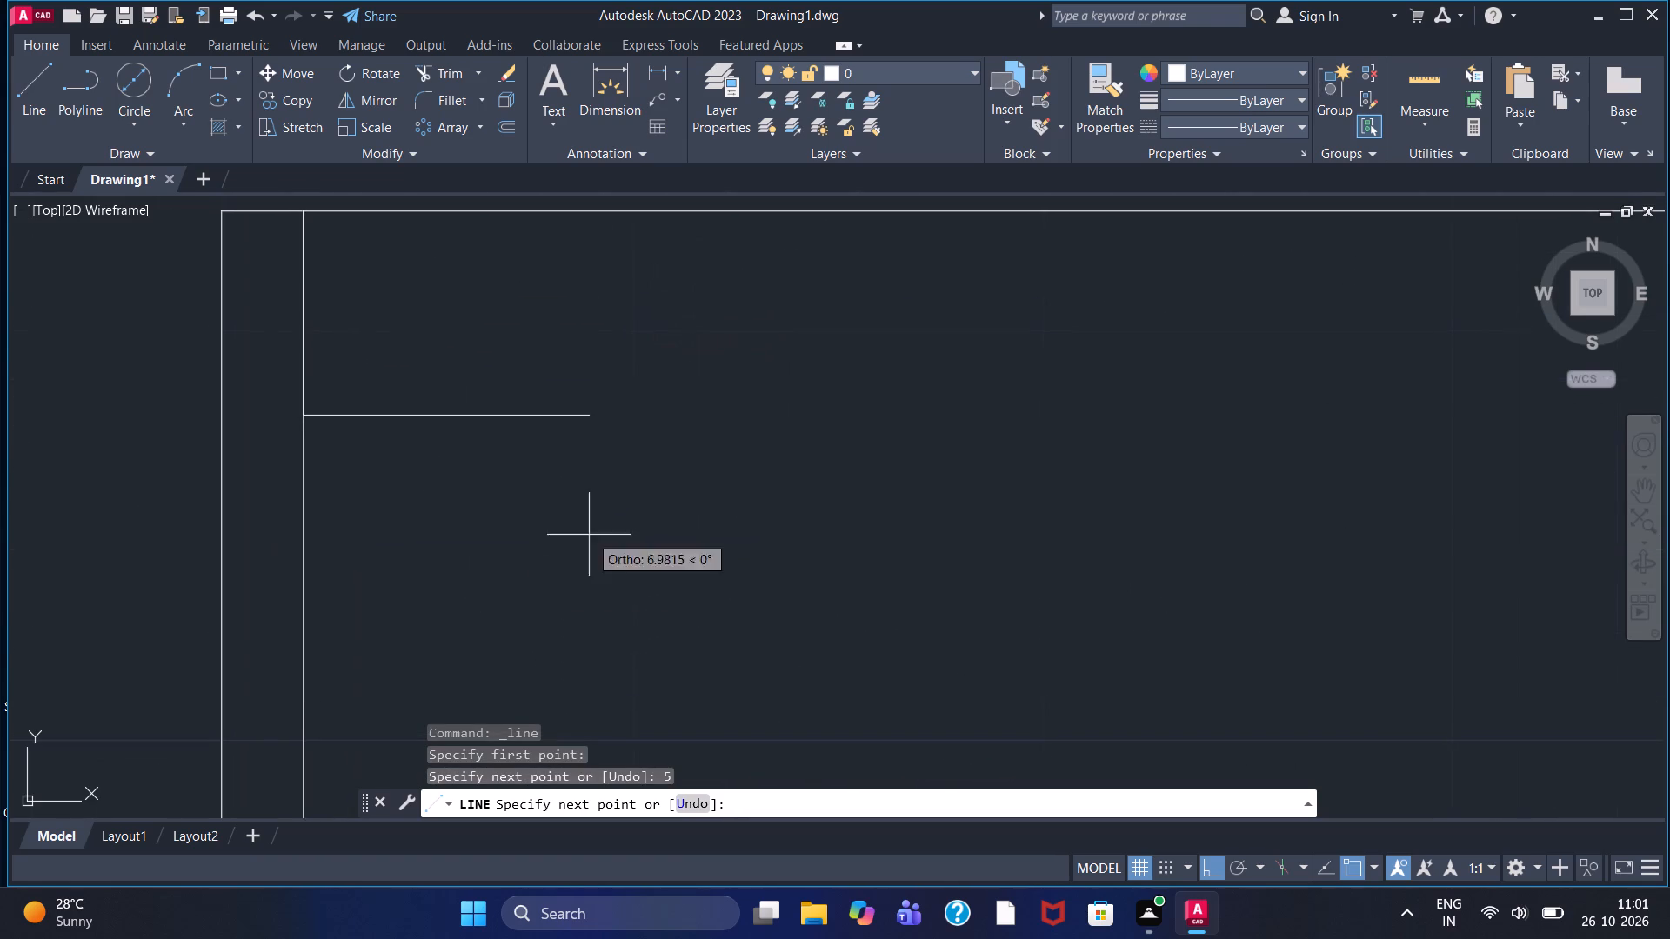
scroll(1030, 435, "down", 3)
middle_click_drag(1126, 448, 738, 487)
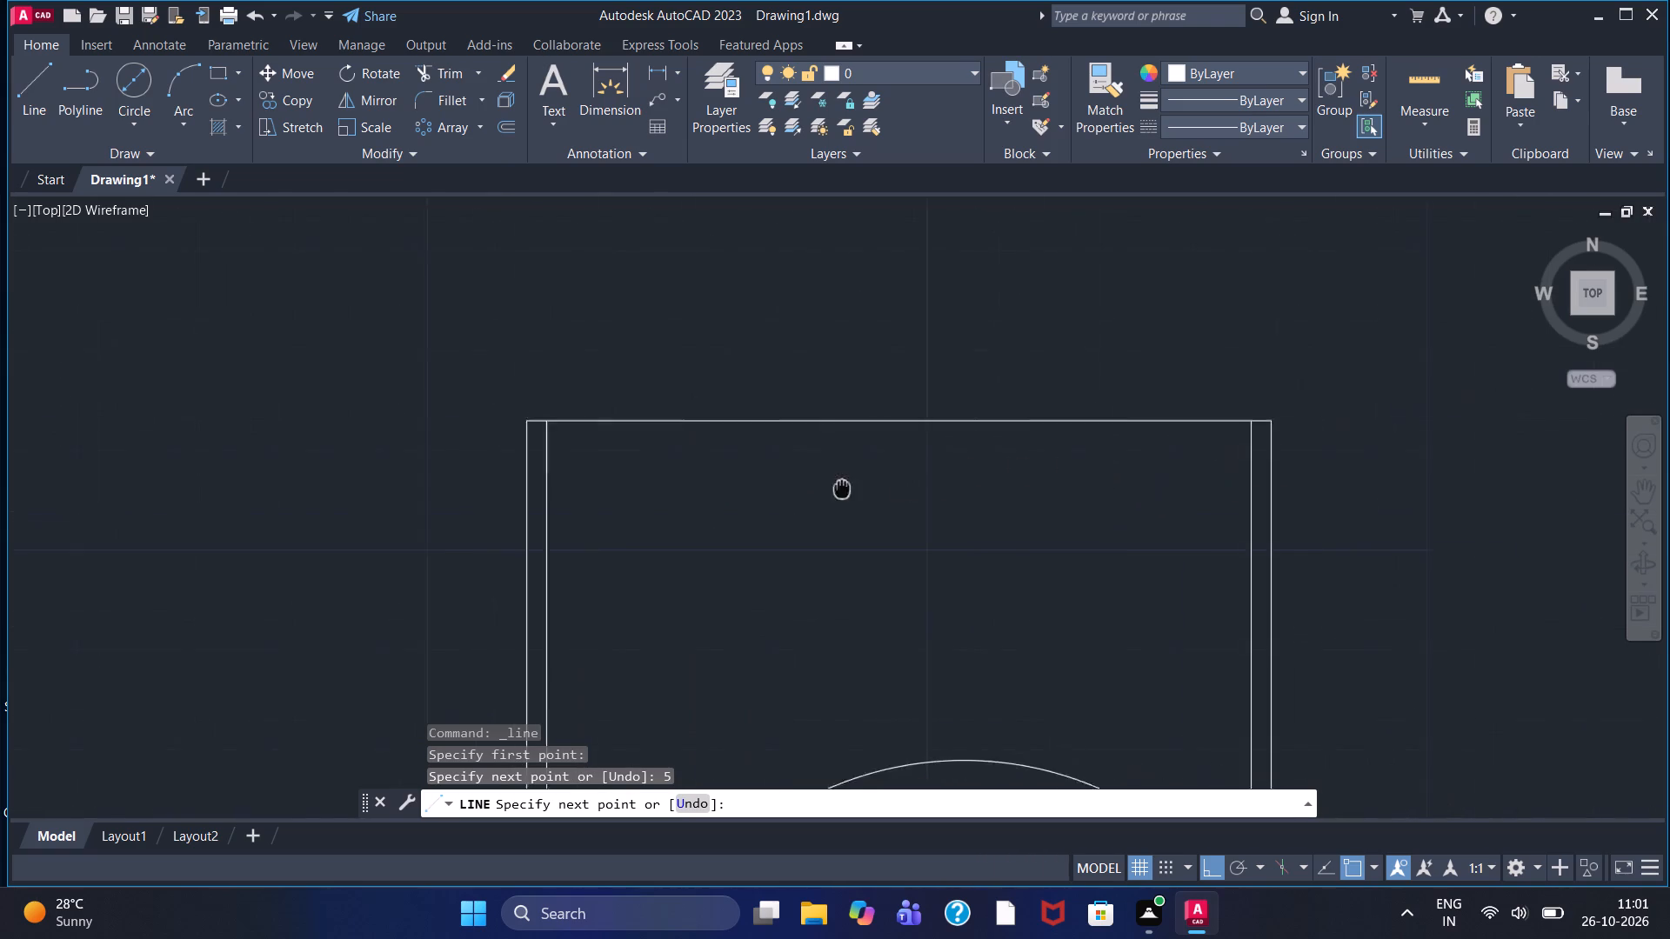
middle_click_drag(738, 487, 640, 472)
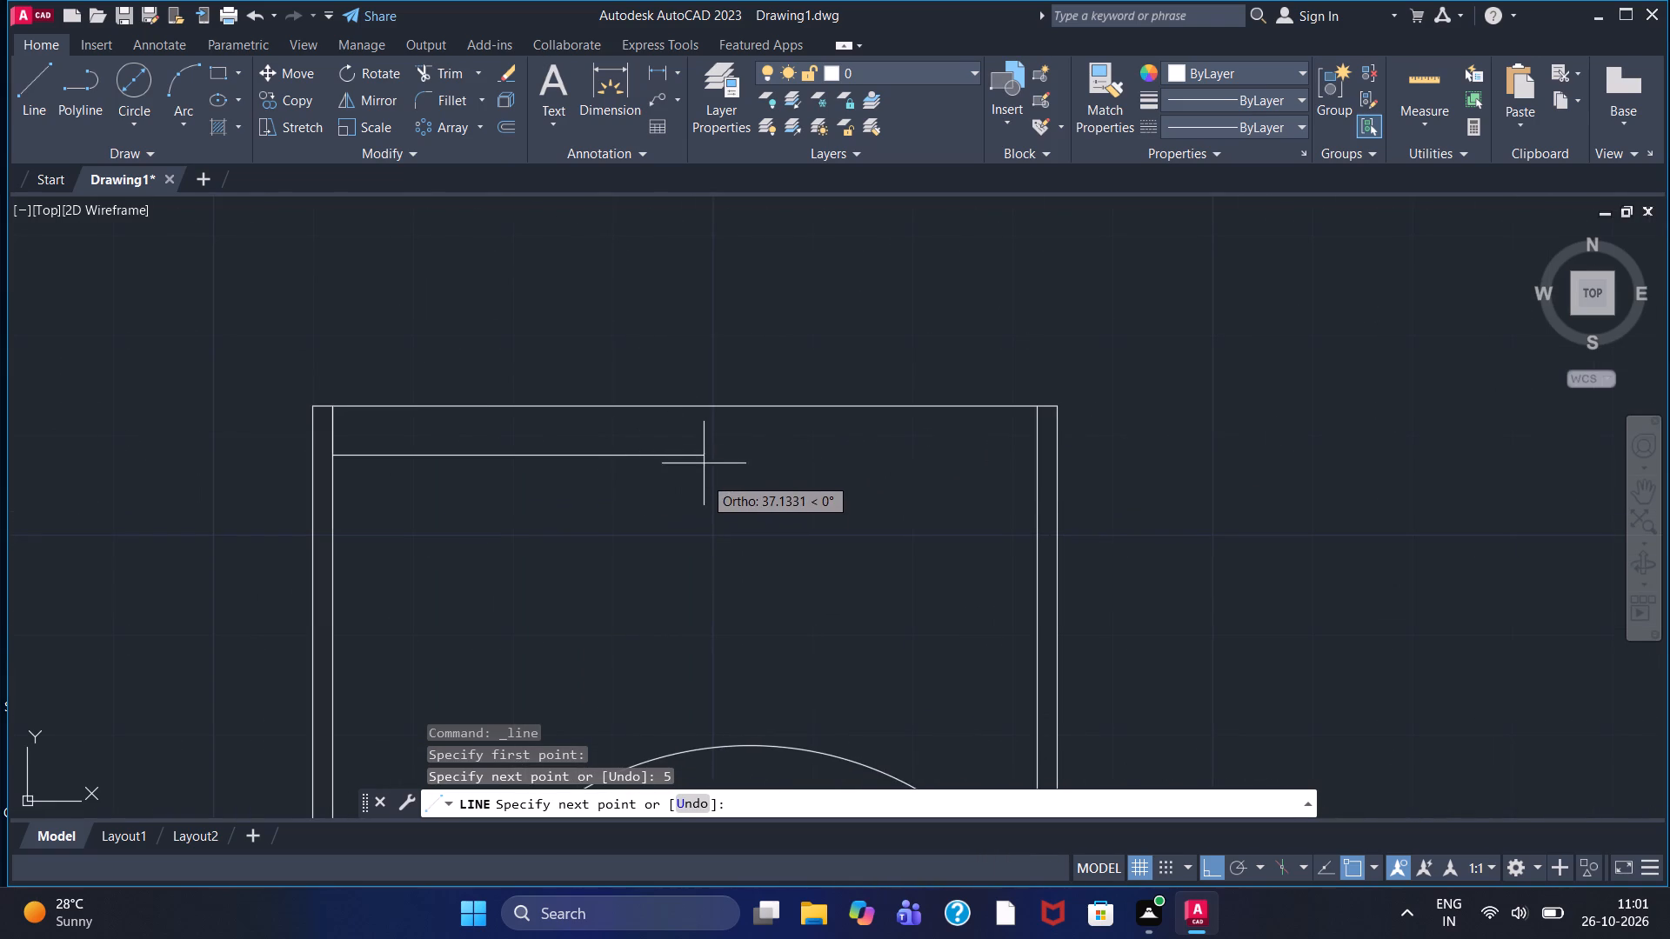
left_click(1104, 450)
right_click(1105, 449)
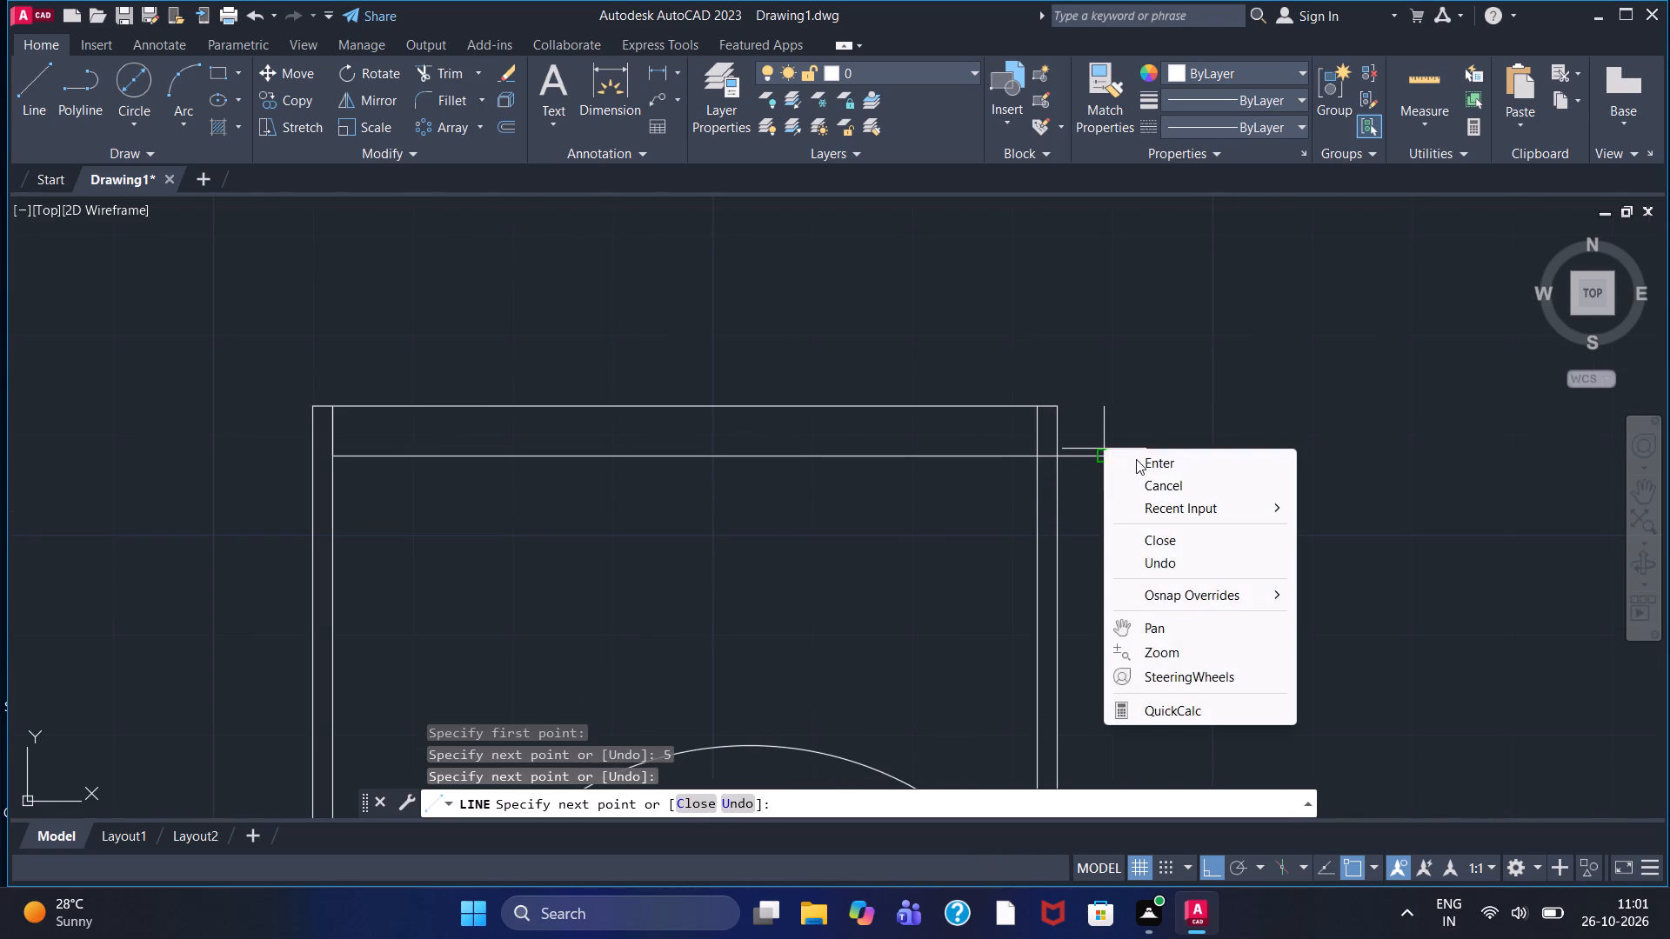
left_click(1136, 459)
Trim the new horizontal line beyond the outer right vertical and between the two right-hand vertical lines.
left_click(462, 69)
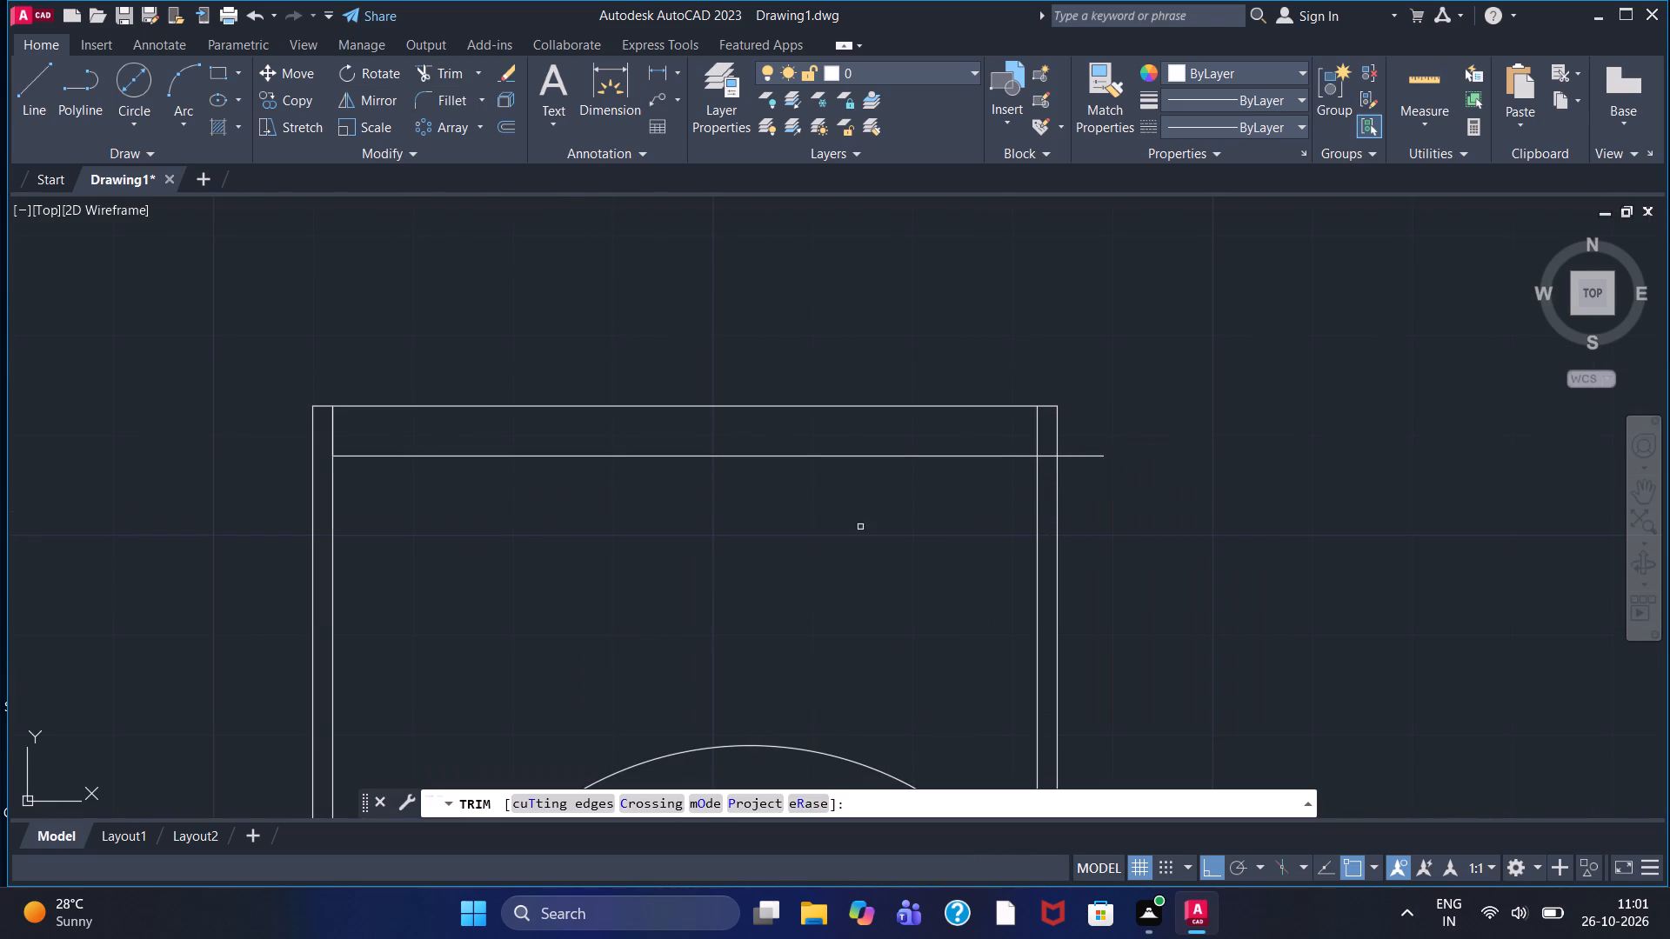
scroll(1109, 467, "up", 3)
left_click(1053, 416)
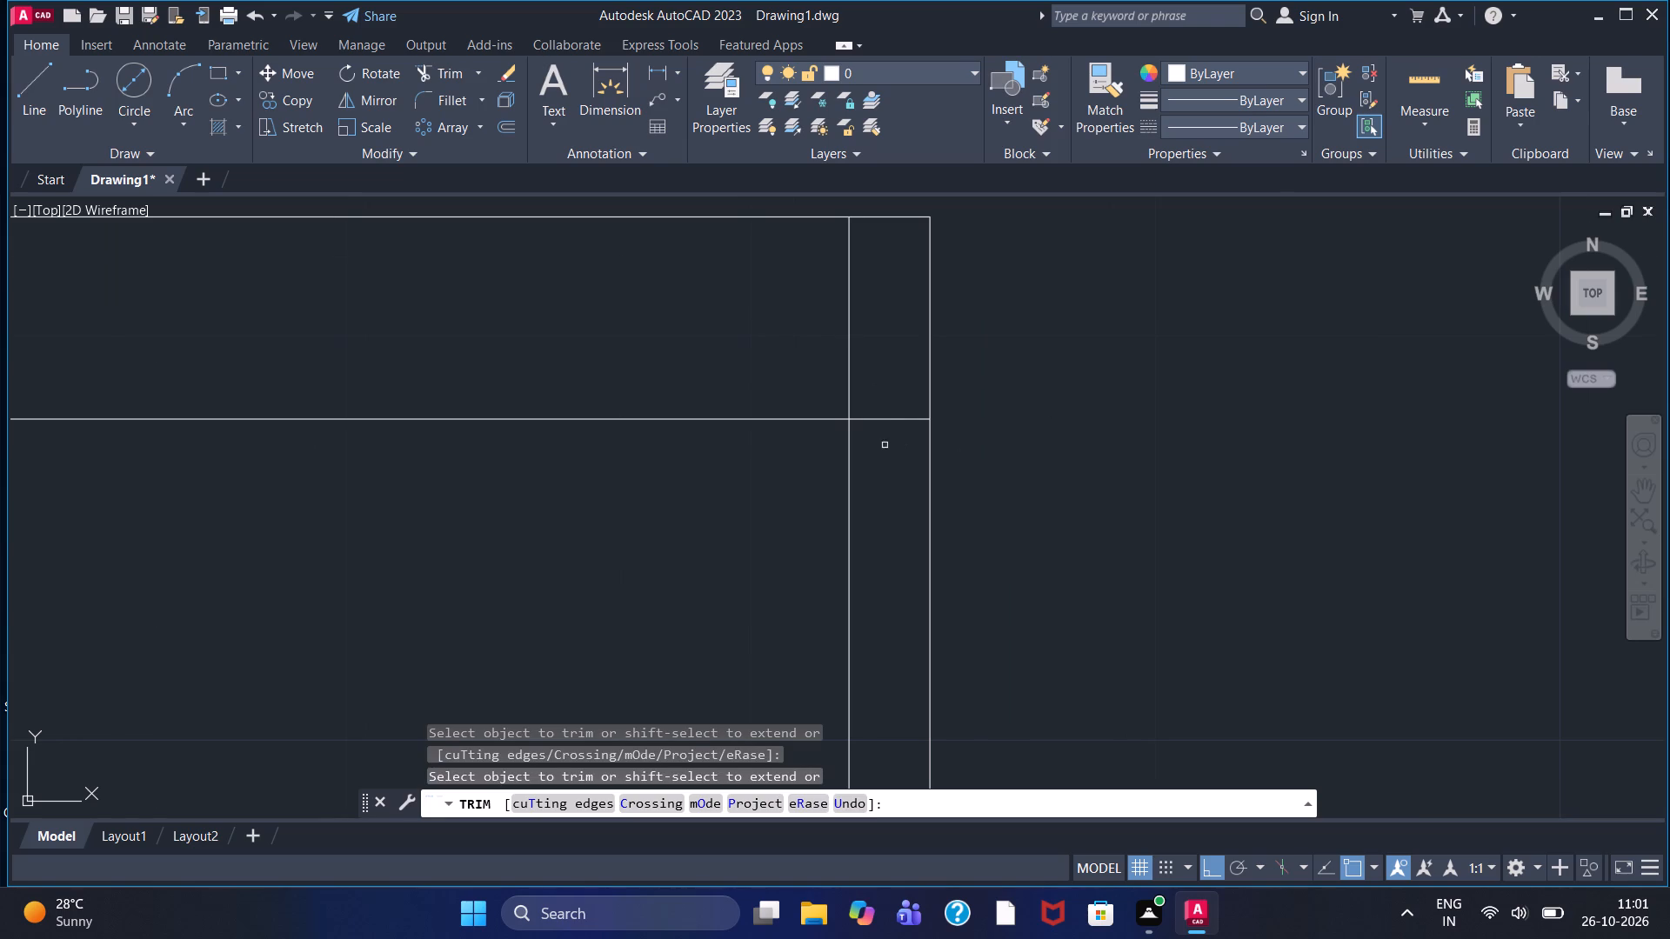
left_click(892, 416)
Draw connected lines from the bottom of the left inner vertical line: 34.5 straight up, then 11 to the right.
scroll(705, 435, "down", 2)
scroll(445, 410, "down", 1)
middle_click_drag(404, 553, 418, 543)
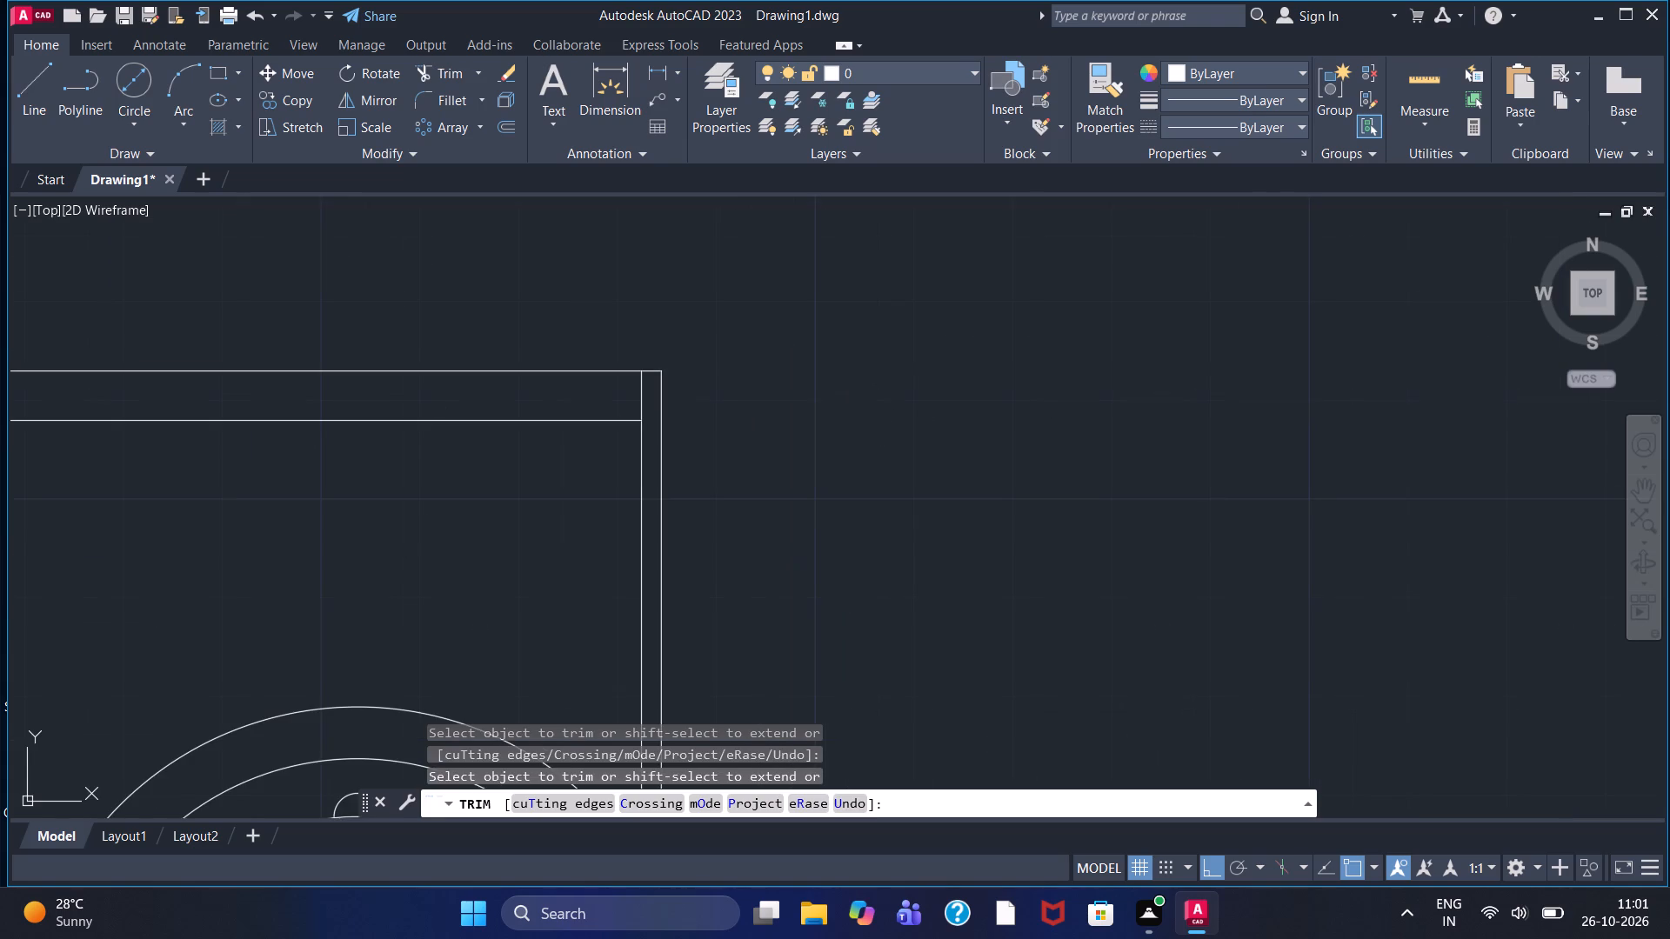
middle_click_drag(418, 543, 685, 378)
scroll(524, 455, "down", 1)
middle_click_drag(431, 467, 464, 413)
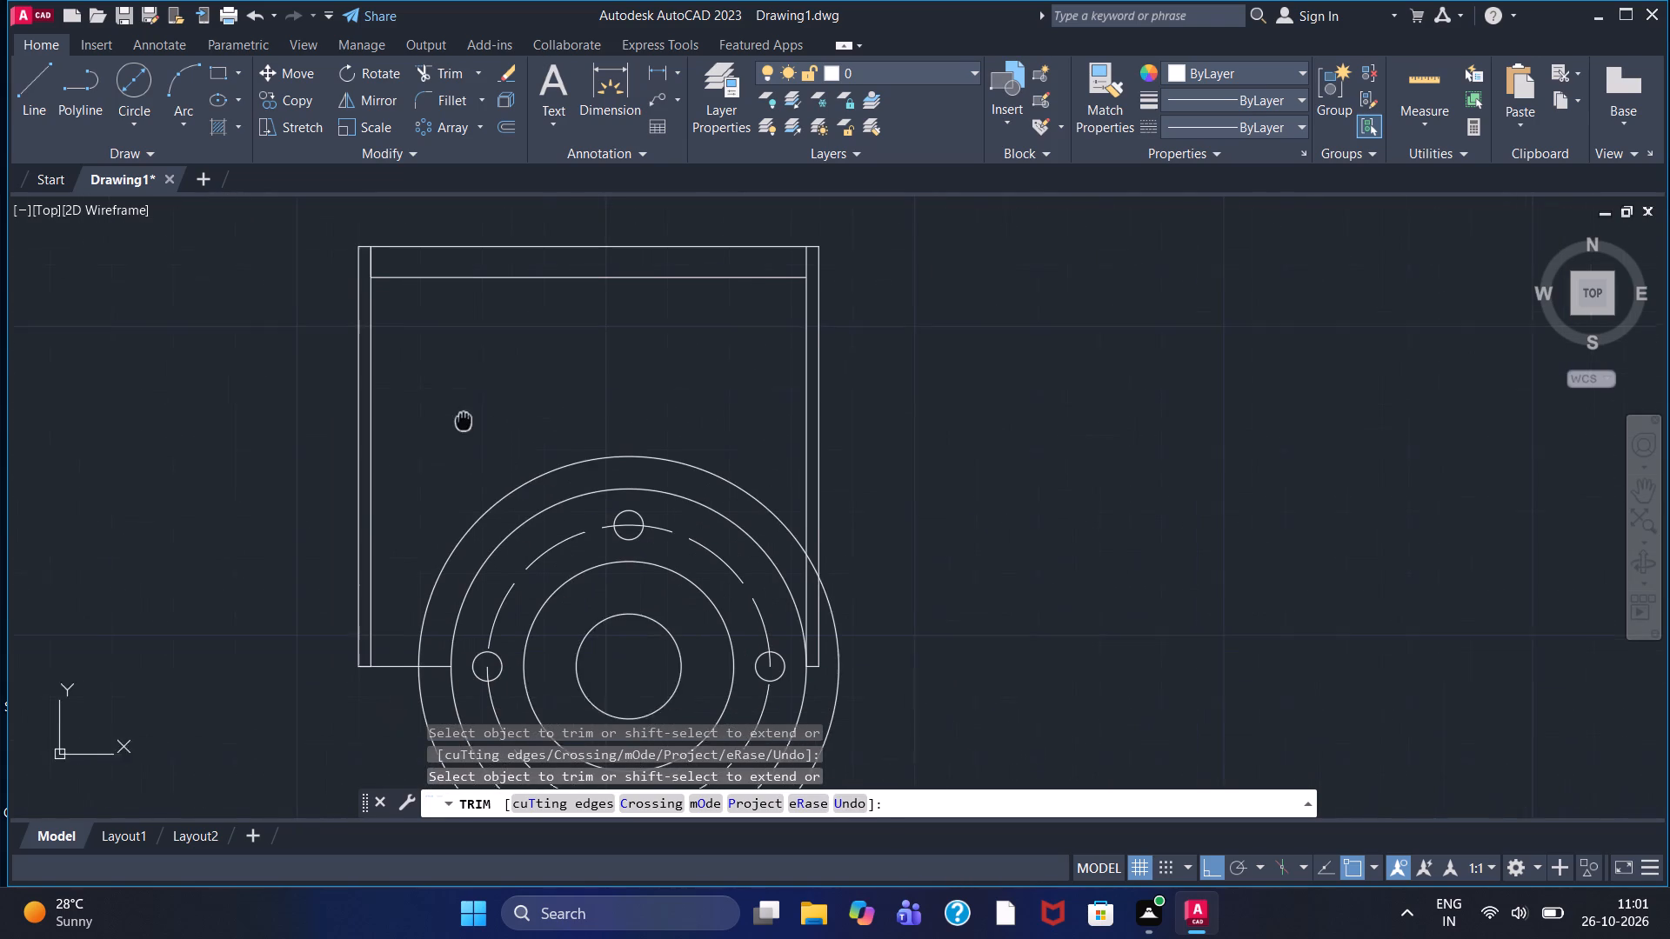
middle_click_drag(464, 413, 463, 404)
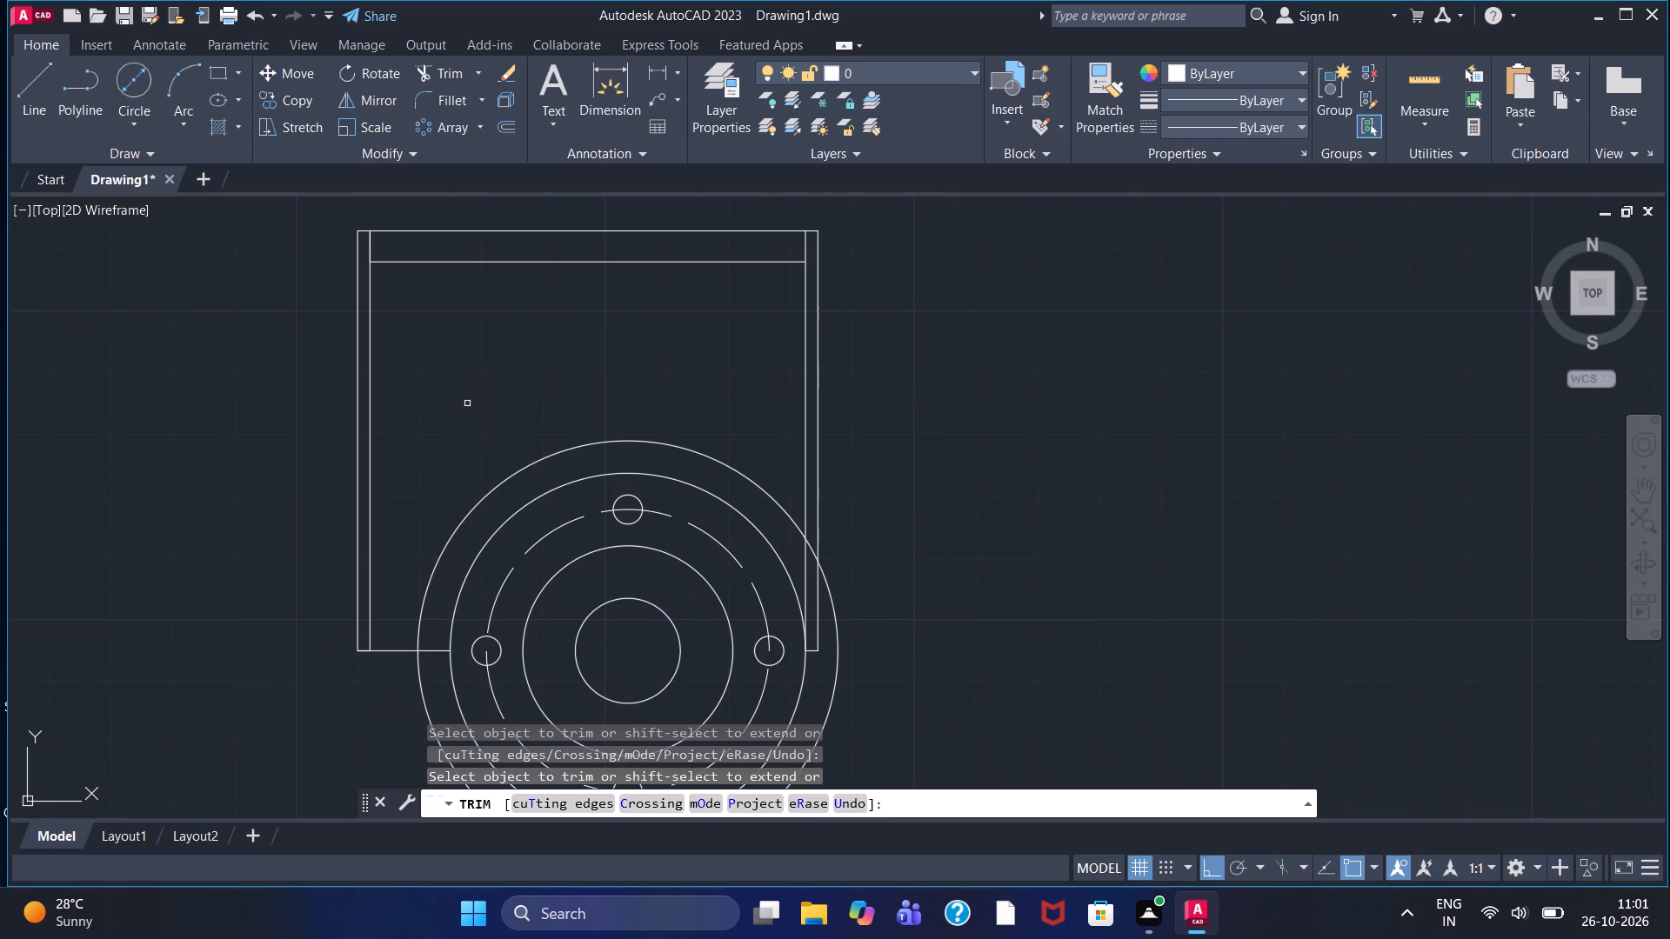
left_click(38, 85)
left_click(369, 643)
type("34.5")
key("Return")
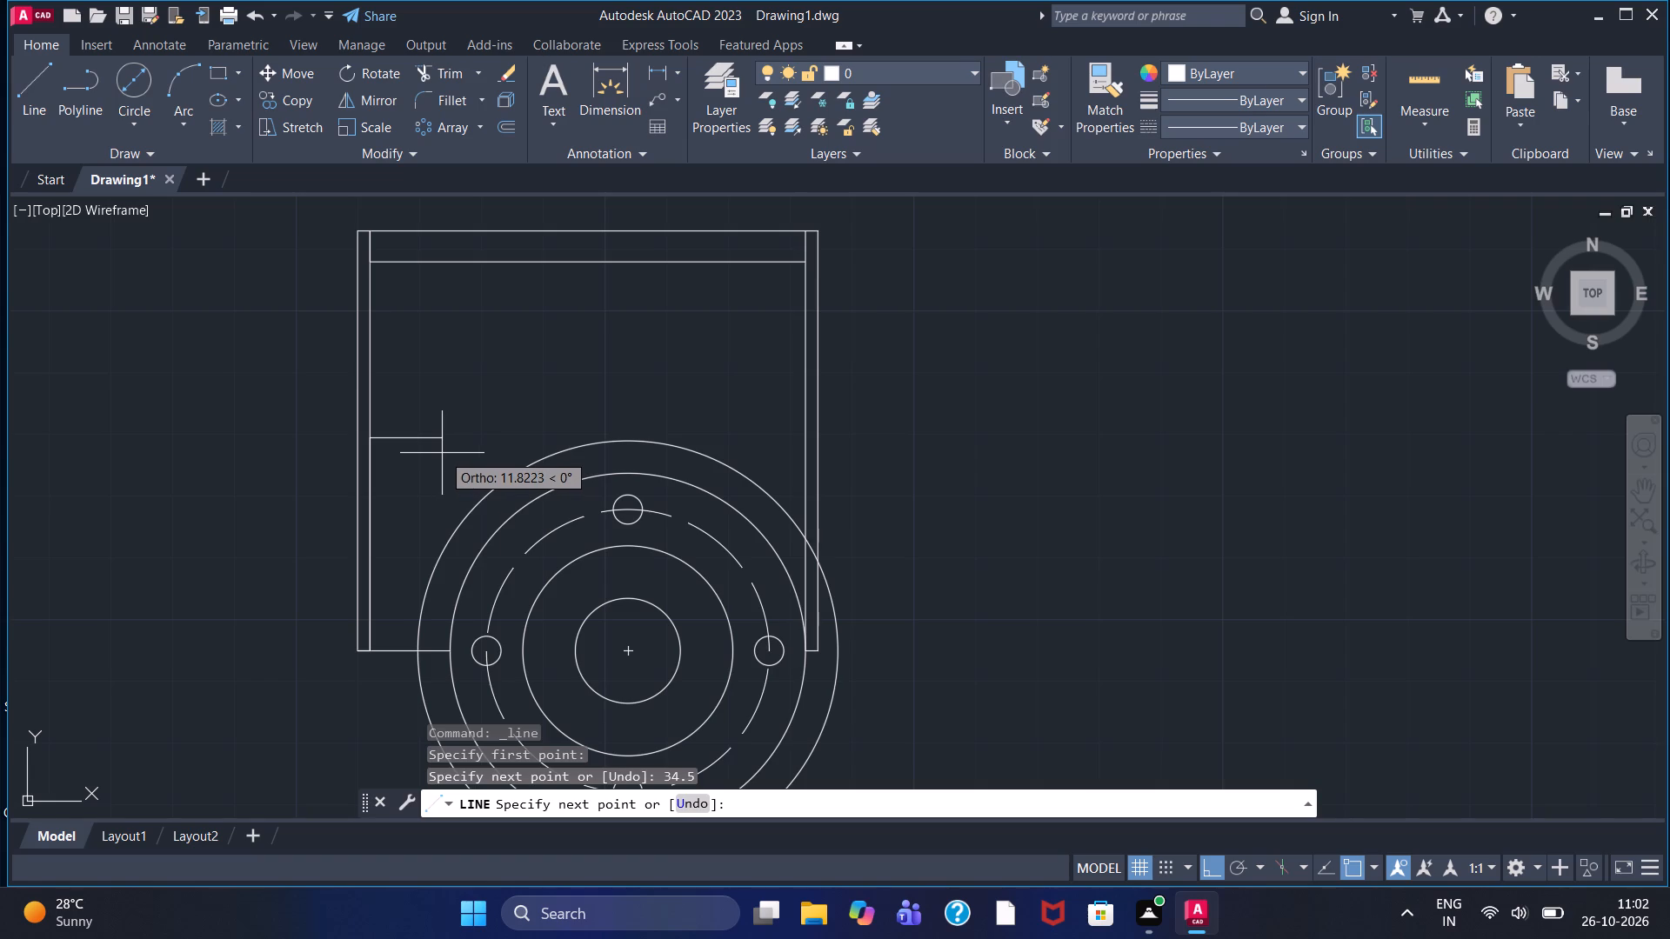
type("11")
key("Return")
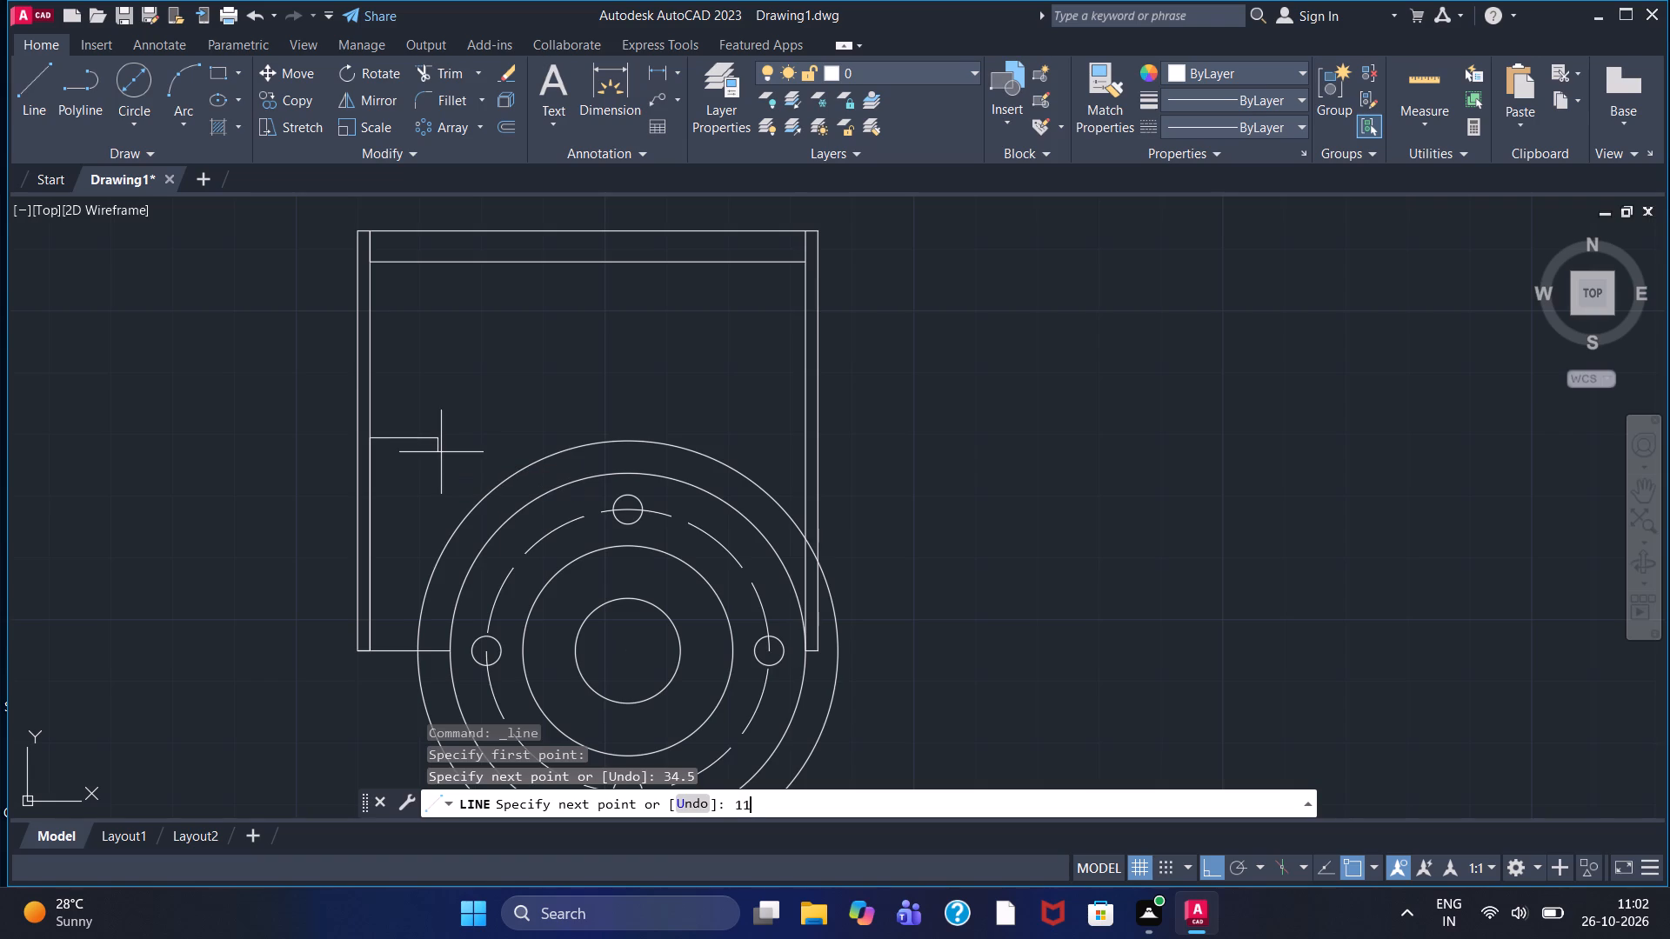
right_click(448, 396)
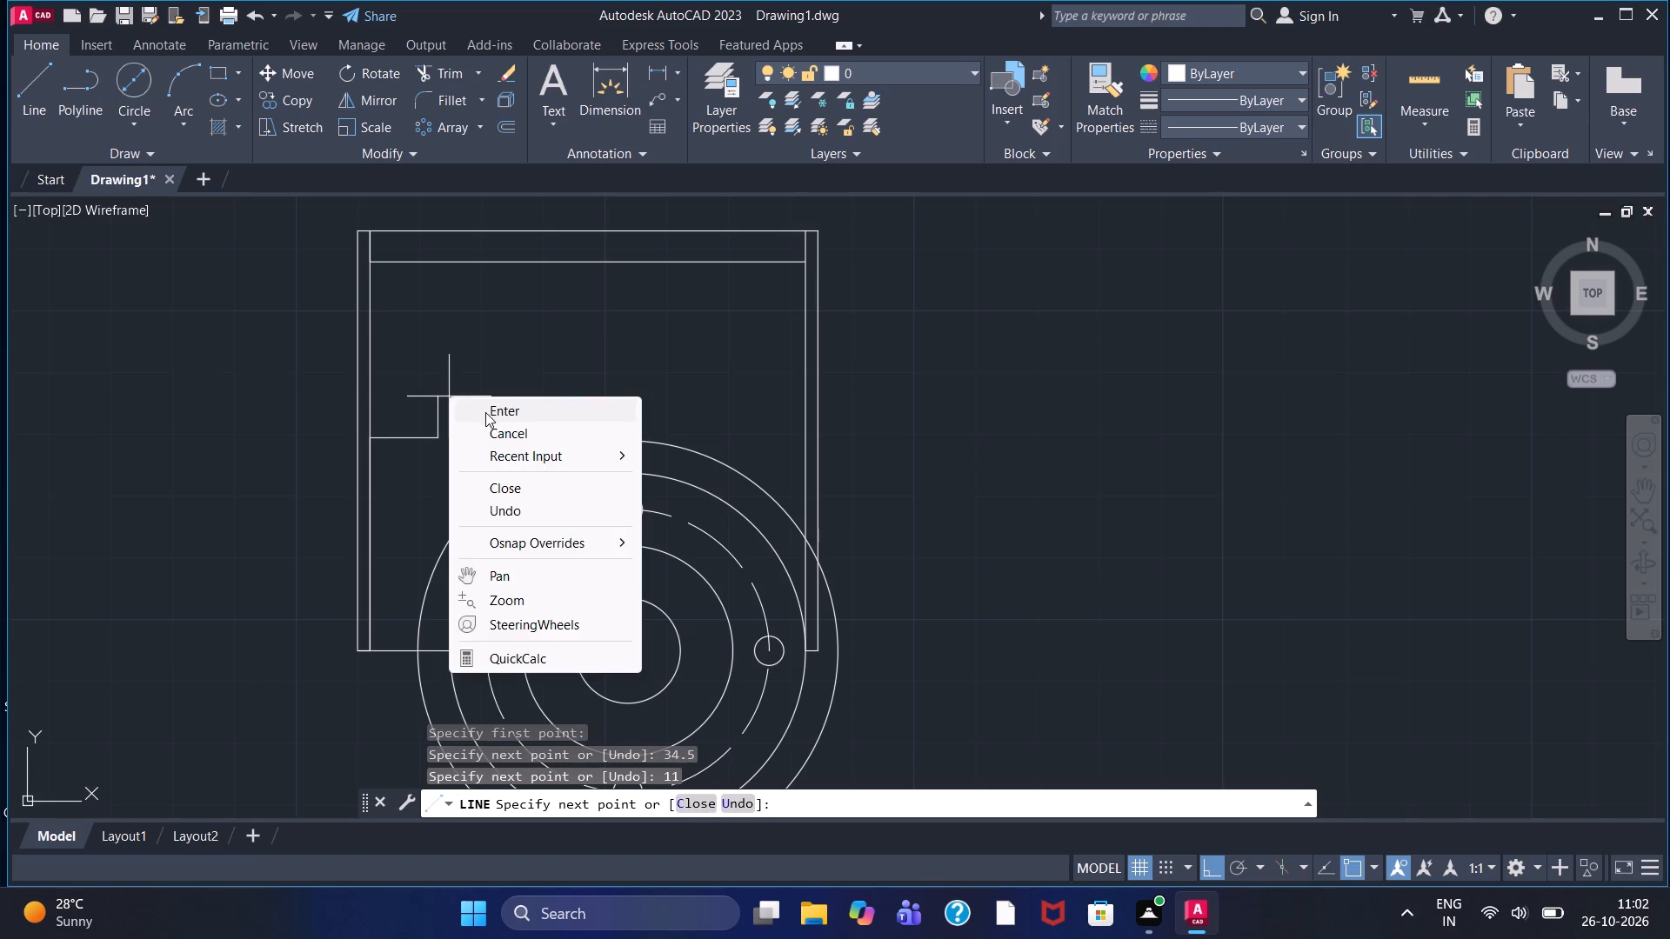
left_click(488, 415)
Draw a circle of diameter 22 centred on the free end of the 11-long horizontal line.
left_click(134, 75)
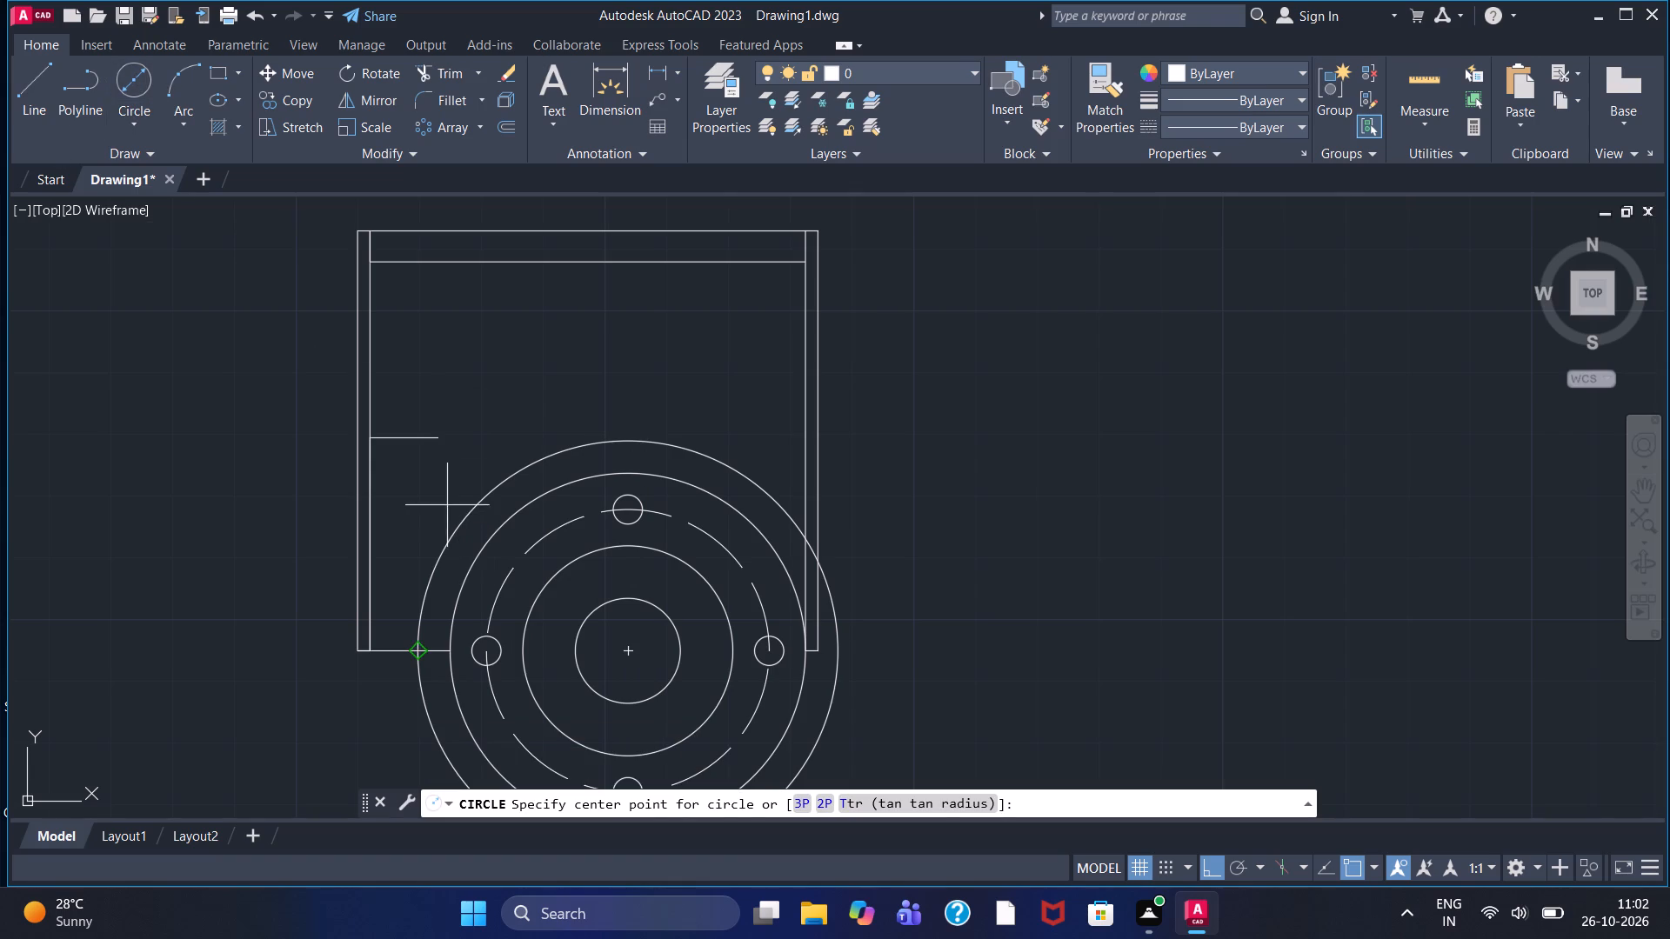
left_click(439, 441)
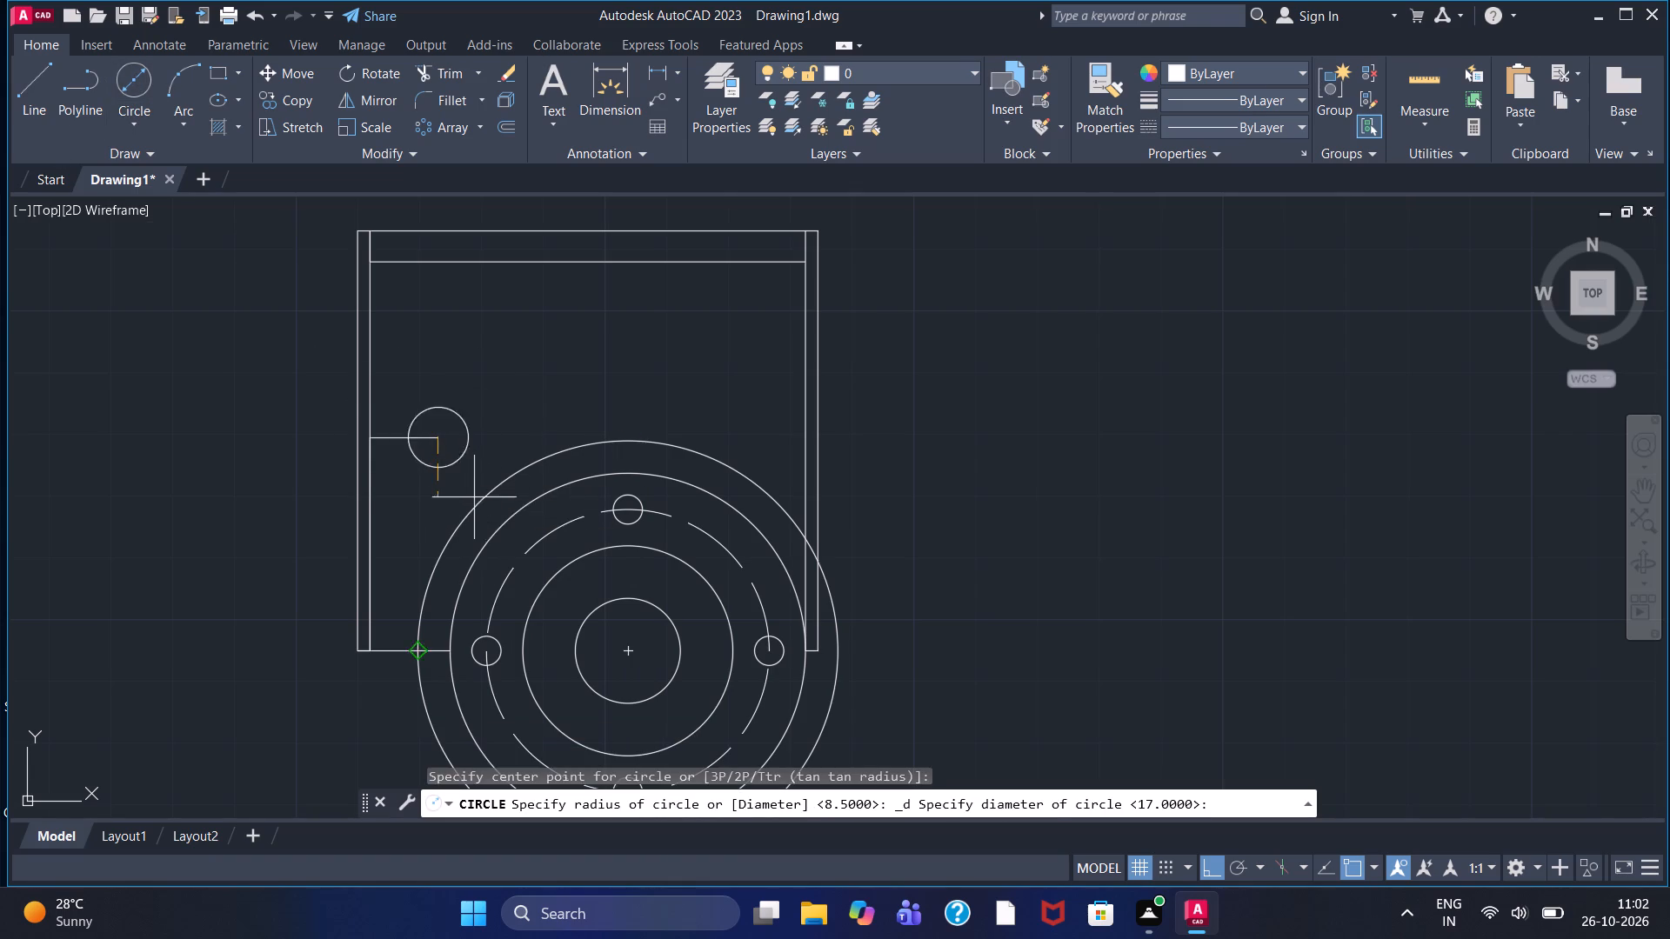
scroll(440, 469, "up", 3)
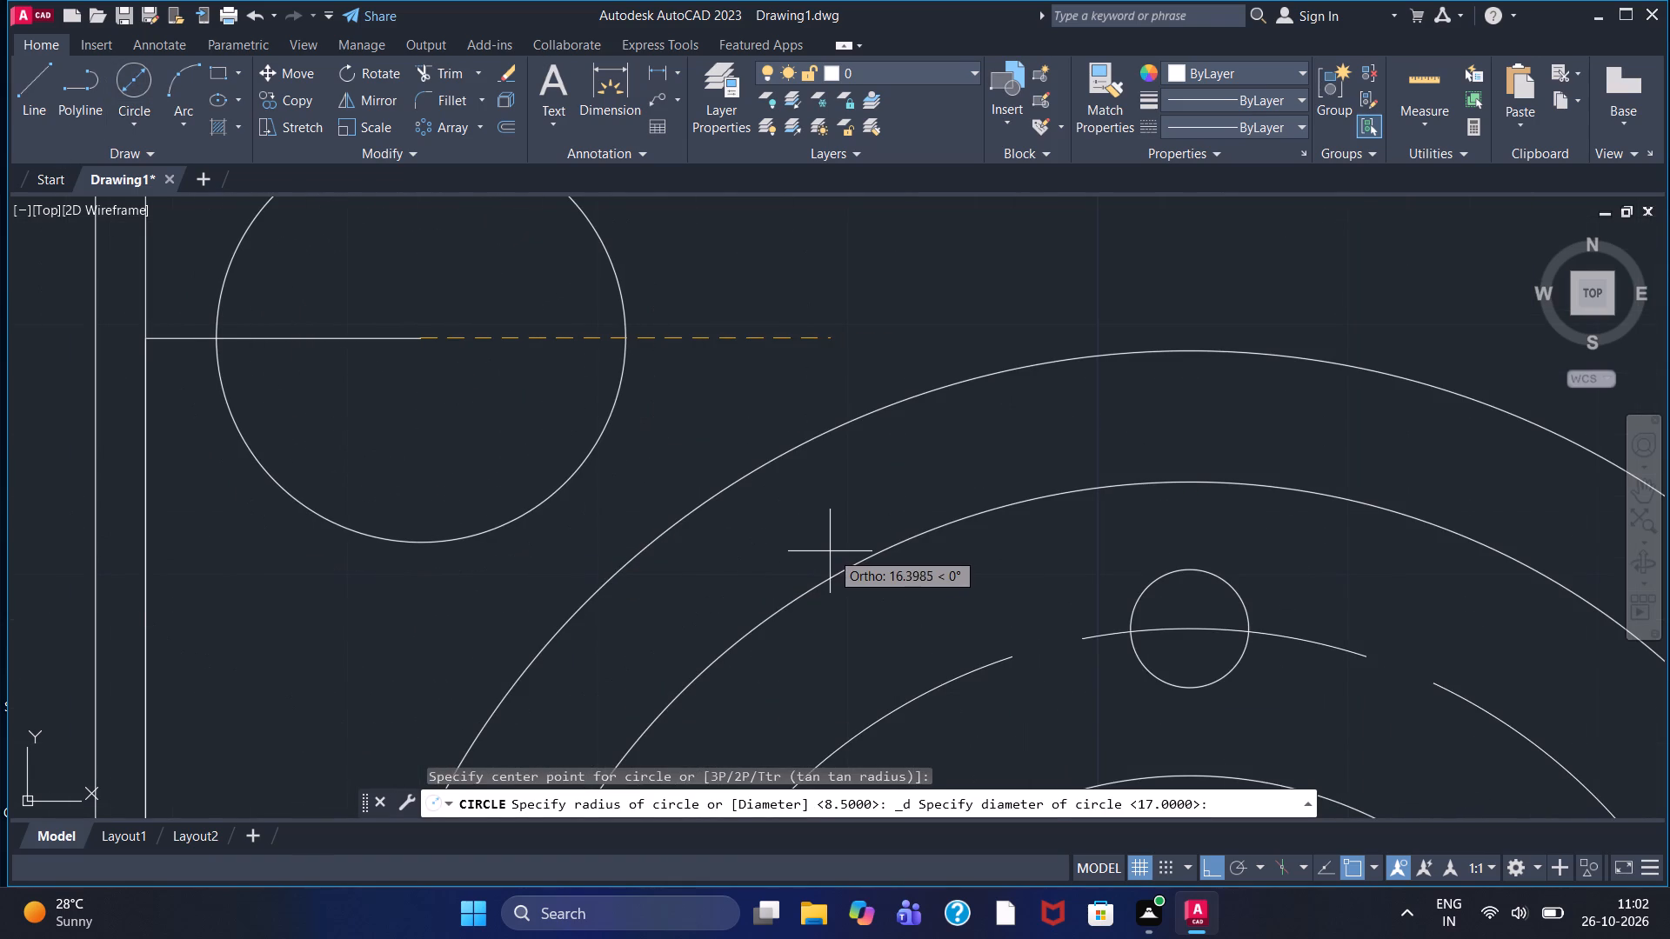
type("22")
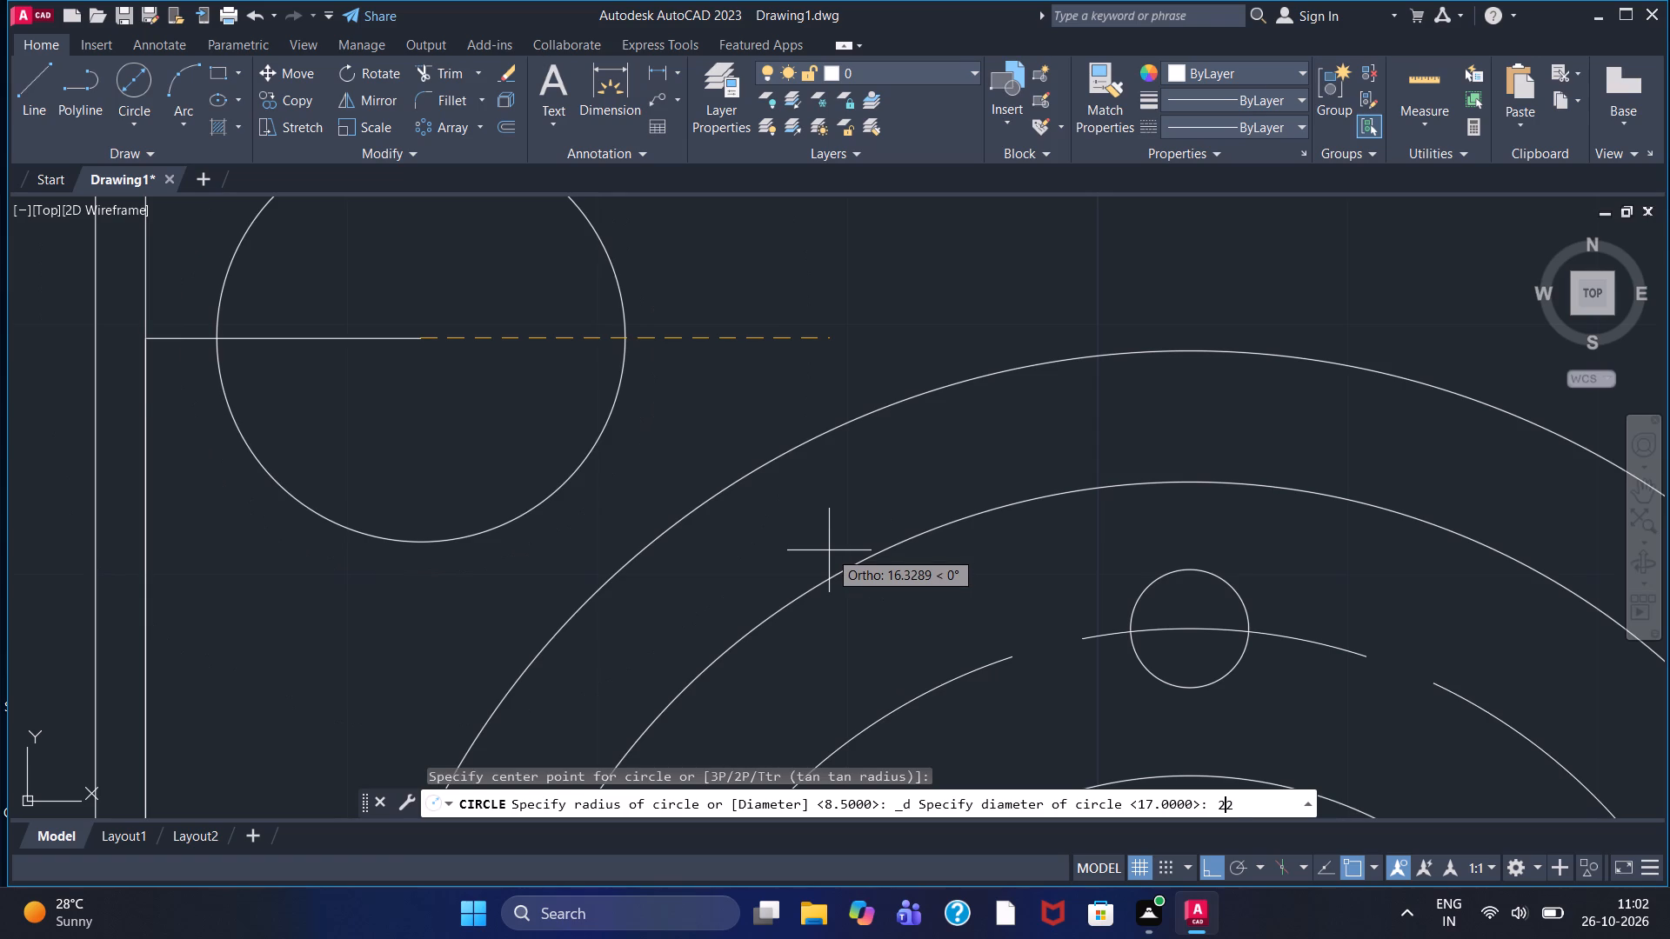
key("Return")
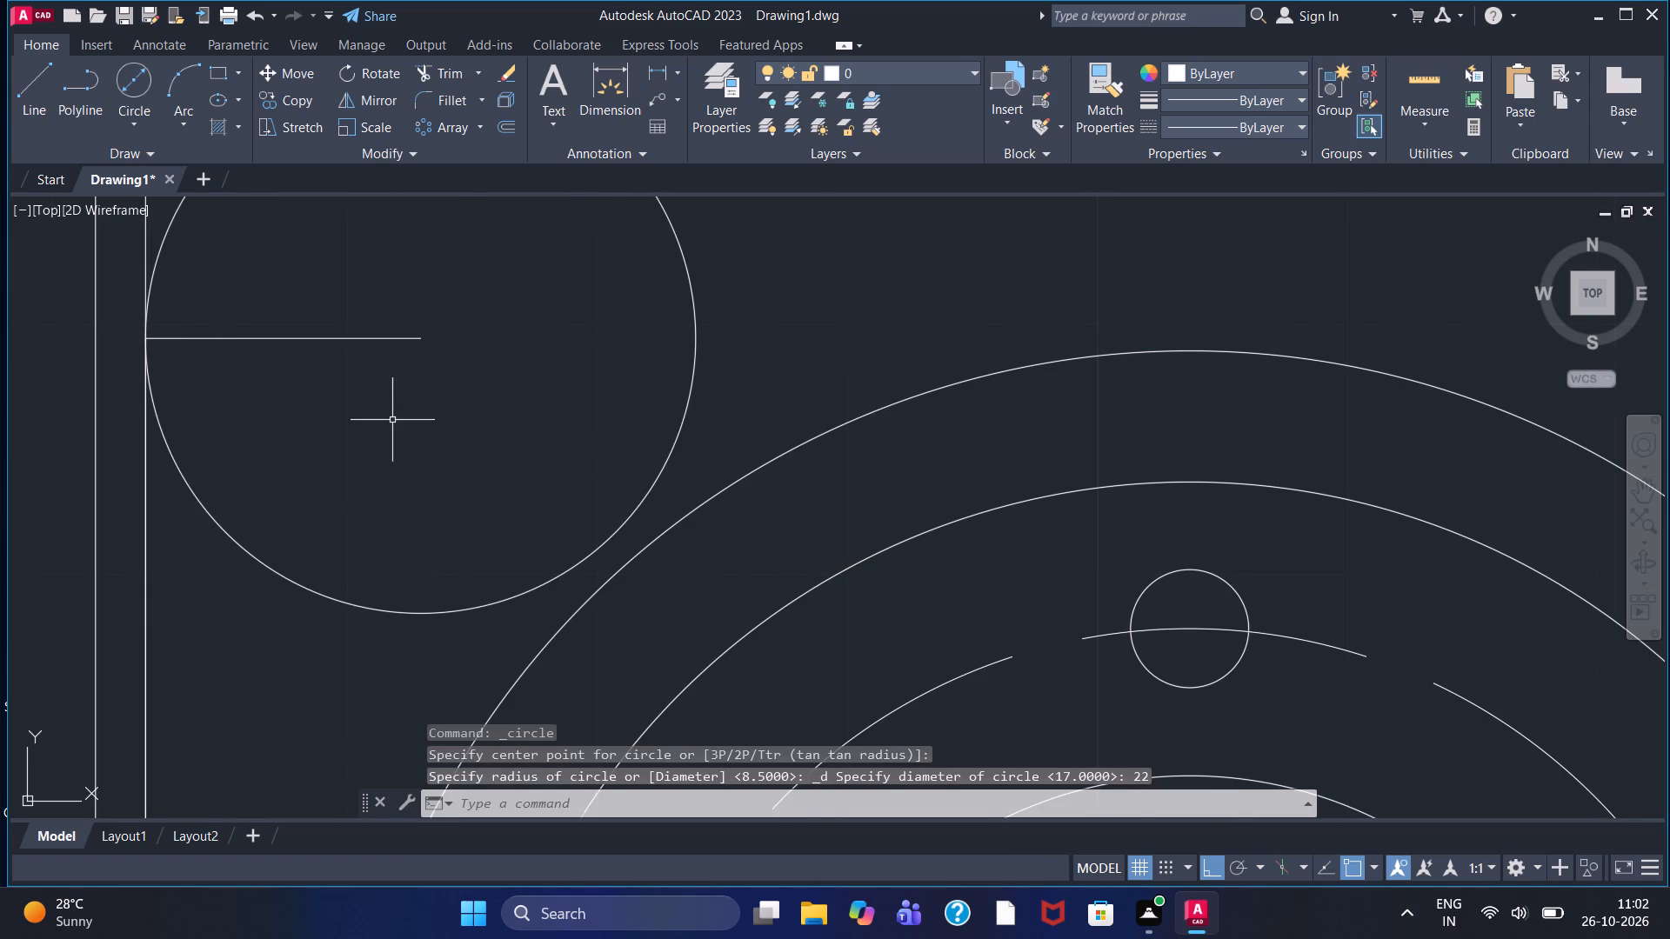
Draw two concentric circles freehand inside the 22-diameter circle, the first about 18.8 in diameter and the second slightly smaller.
scroll(392, 420, "down", 1)
middle_click_drag(443, 387, 477, 524)
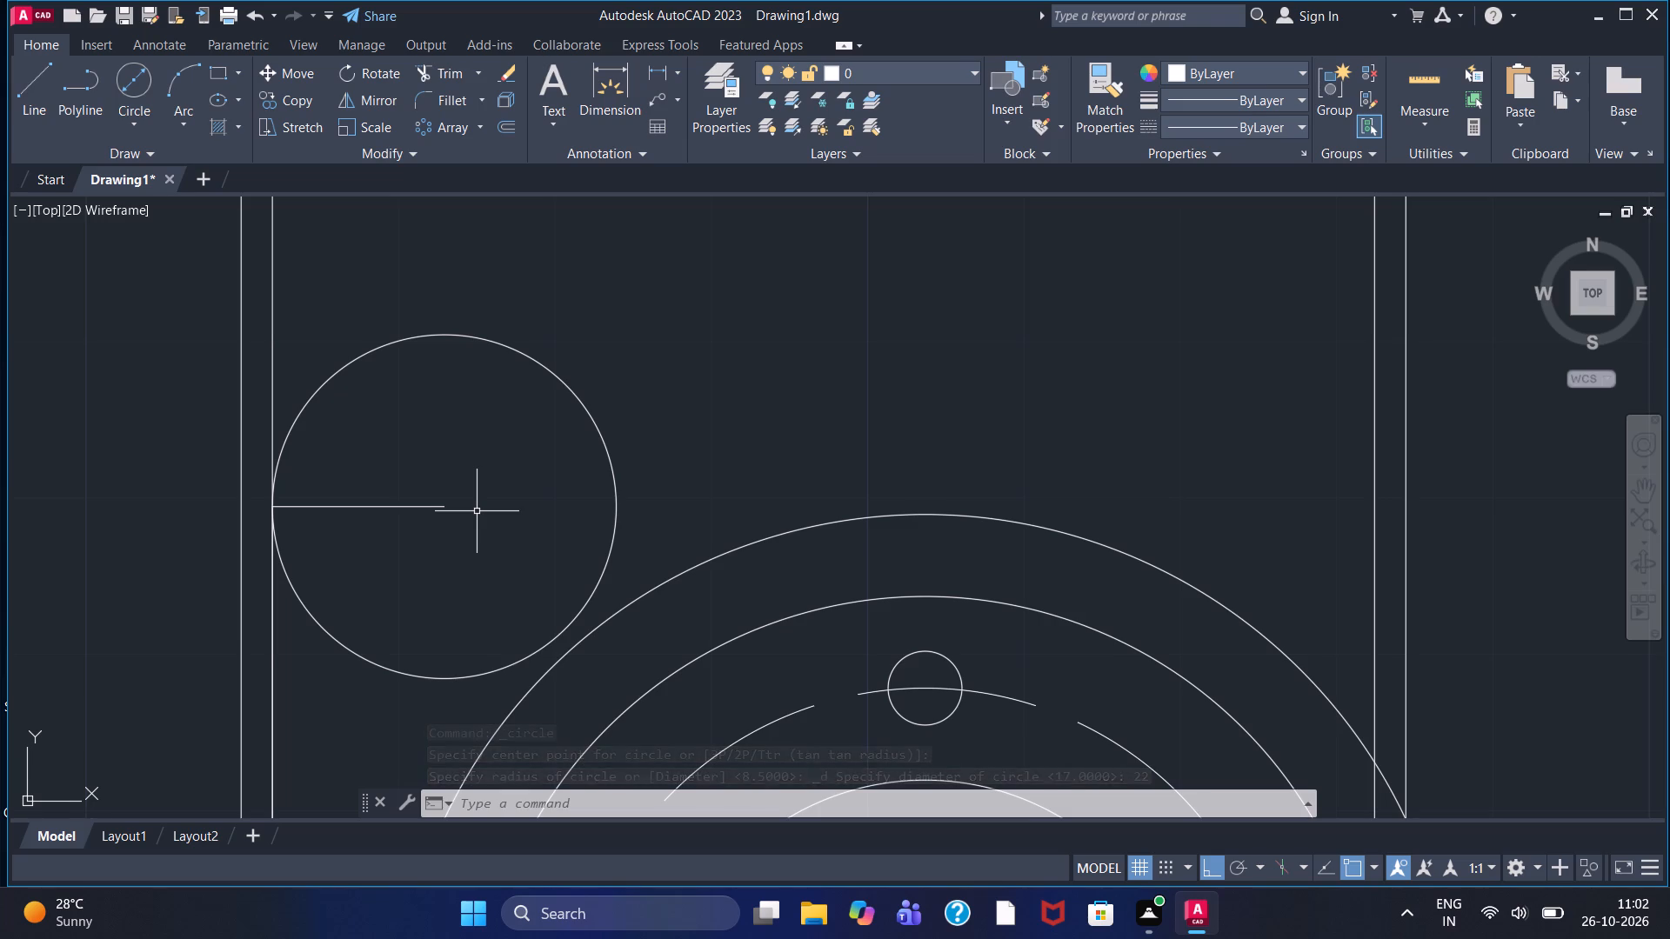
left_click(126, 83)
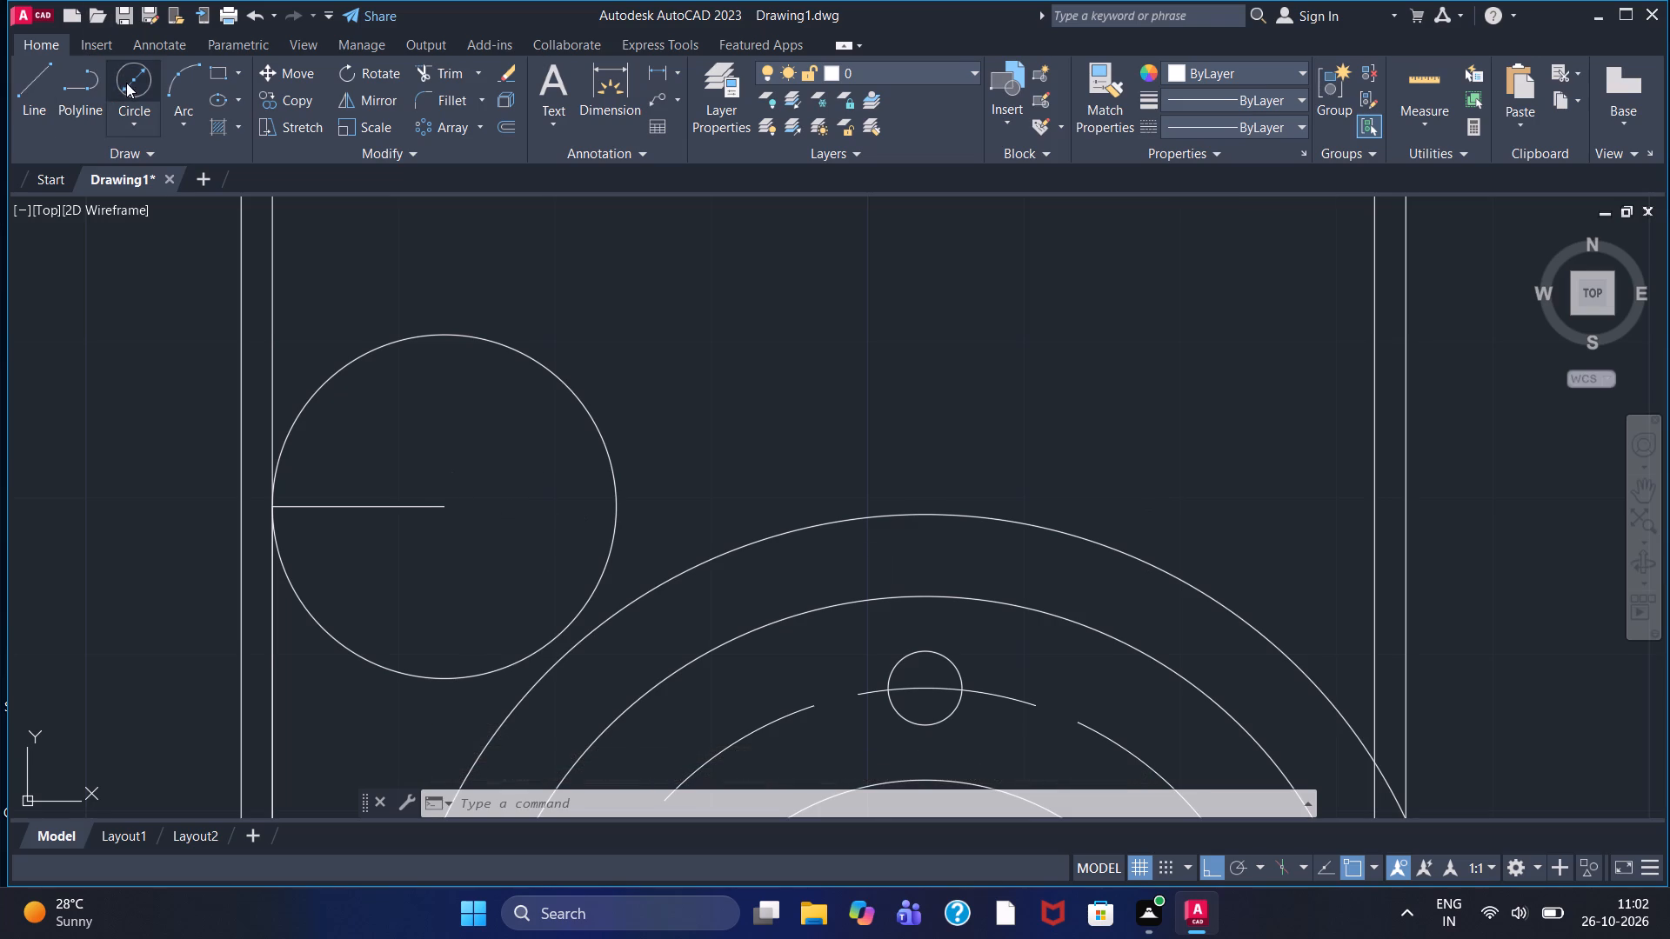
left_click(445, 506)
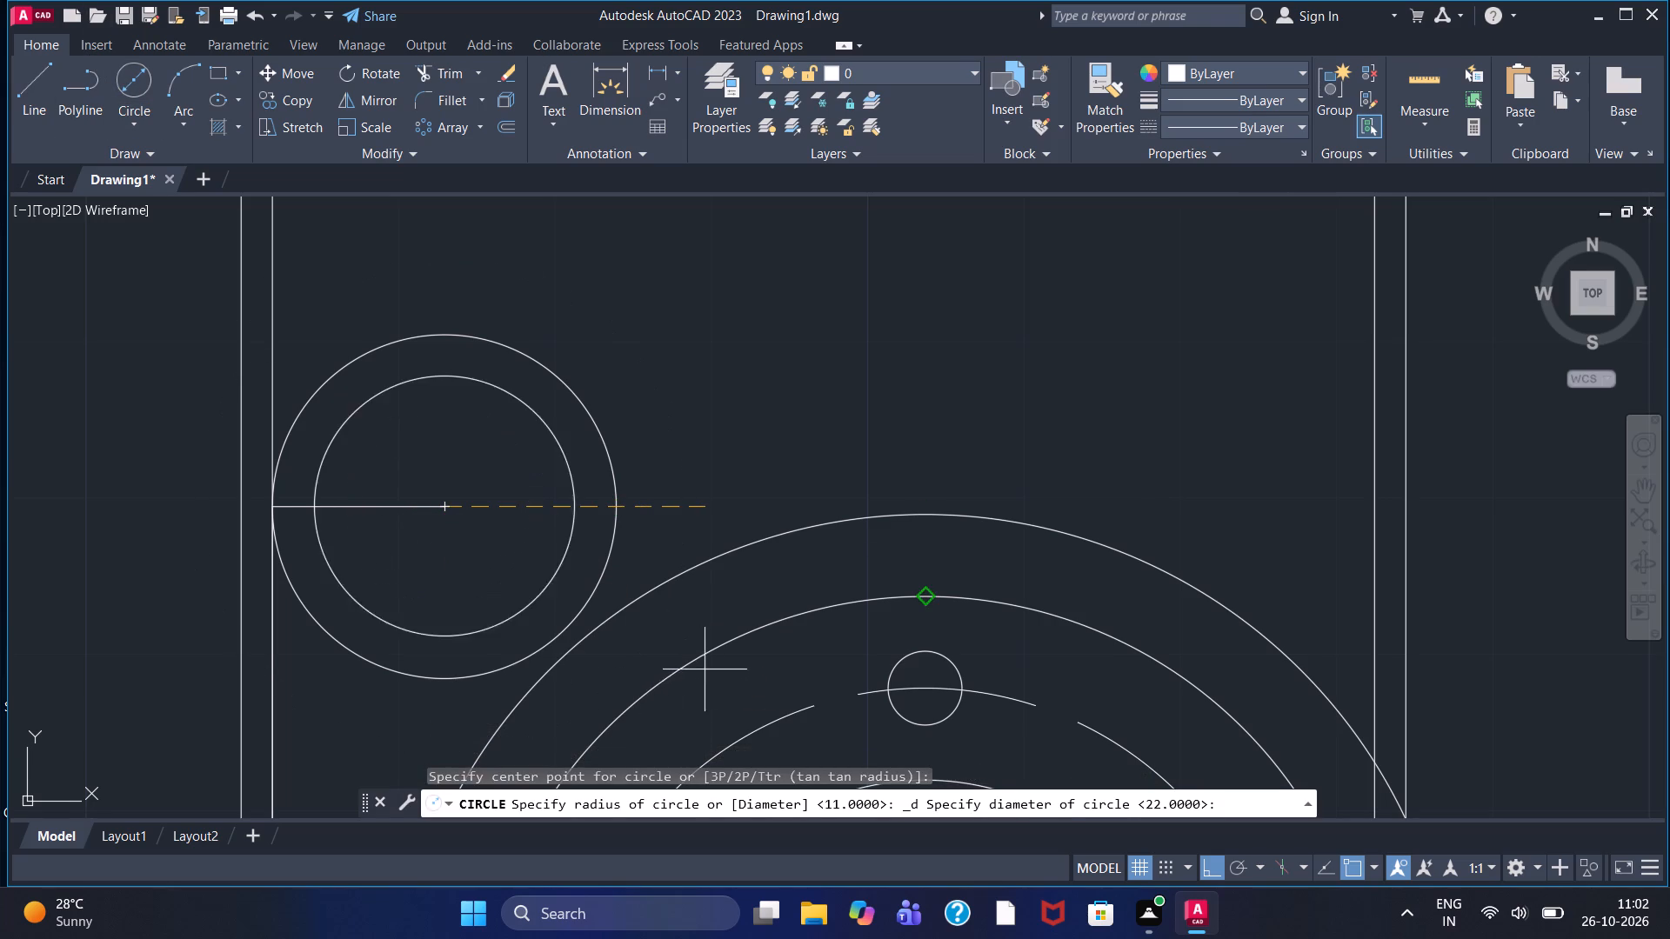
left_click(738, 670)
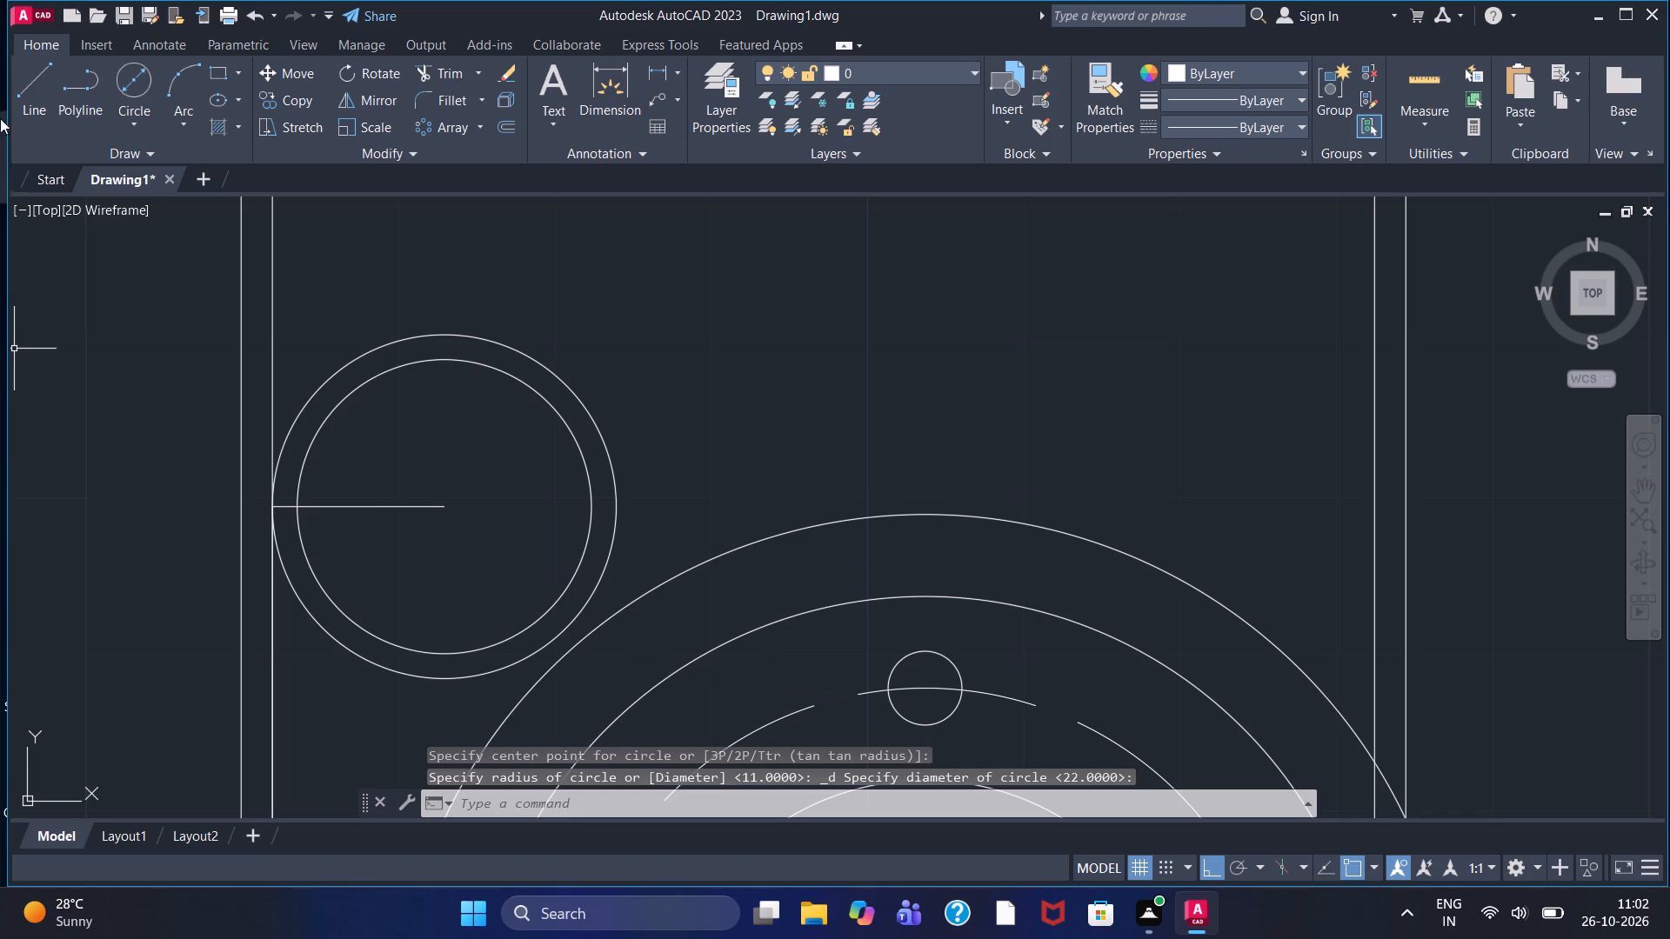
left_click(127, 78)
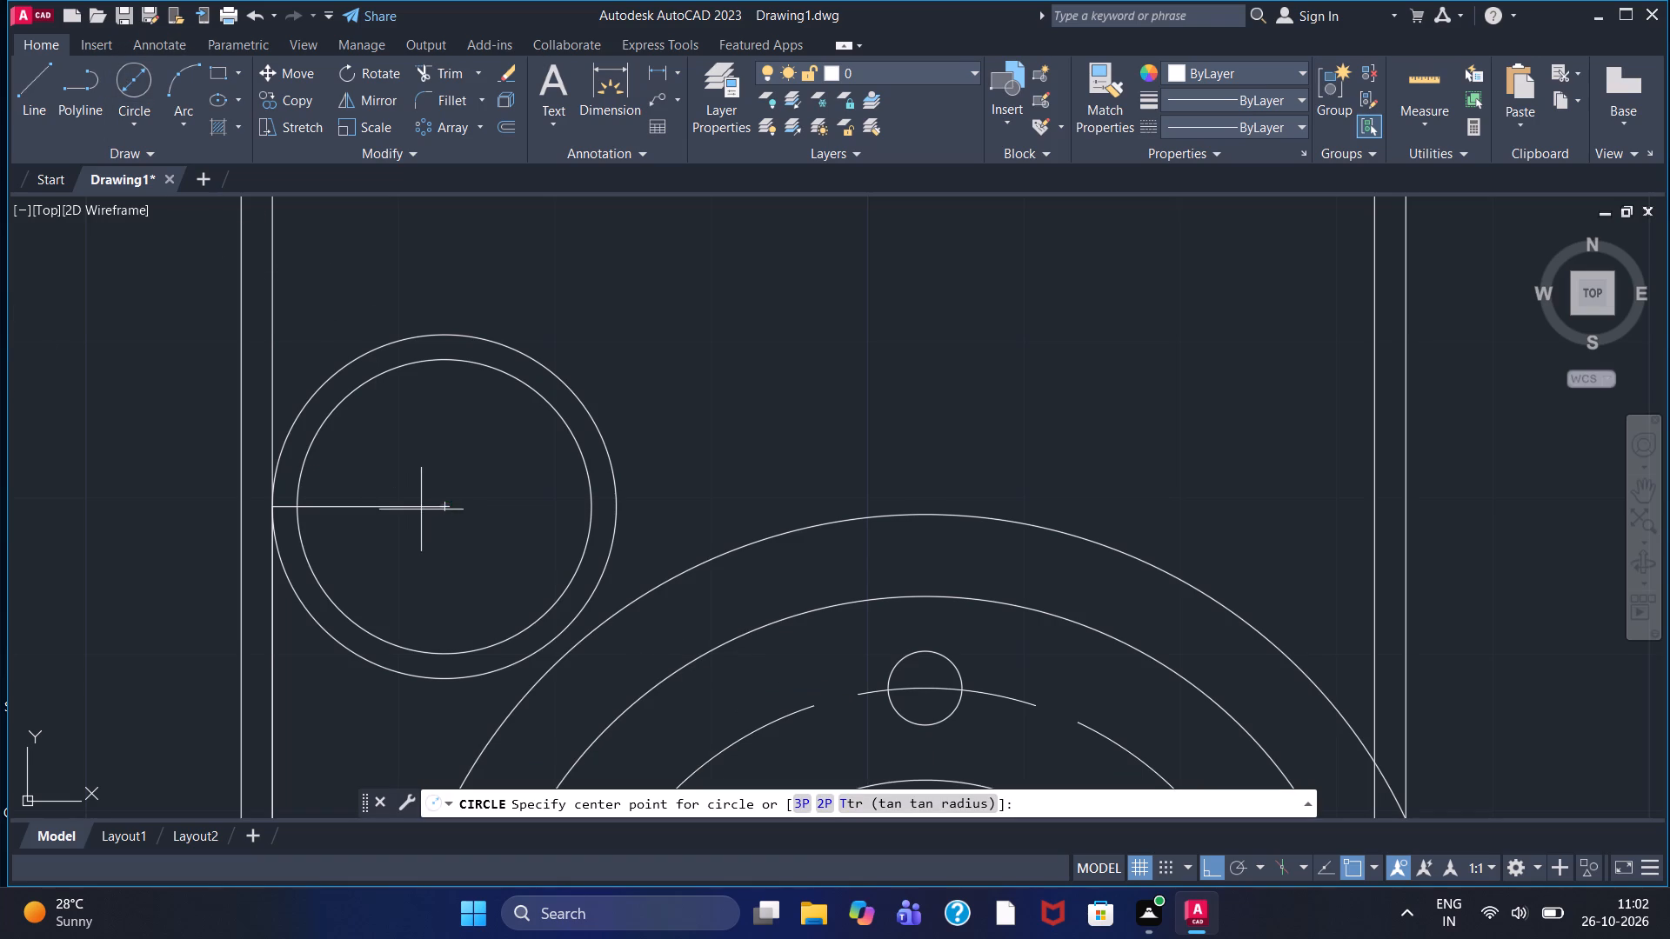
left_click(446, 507)
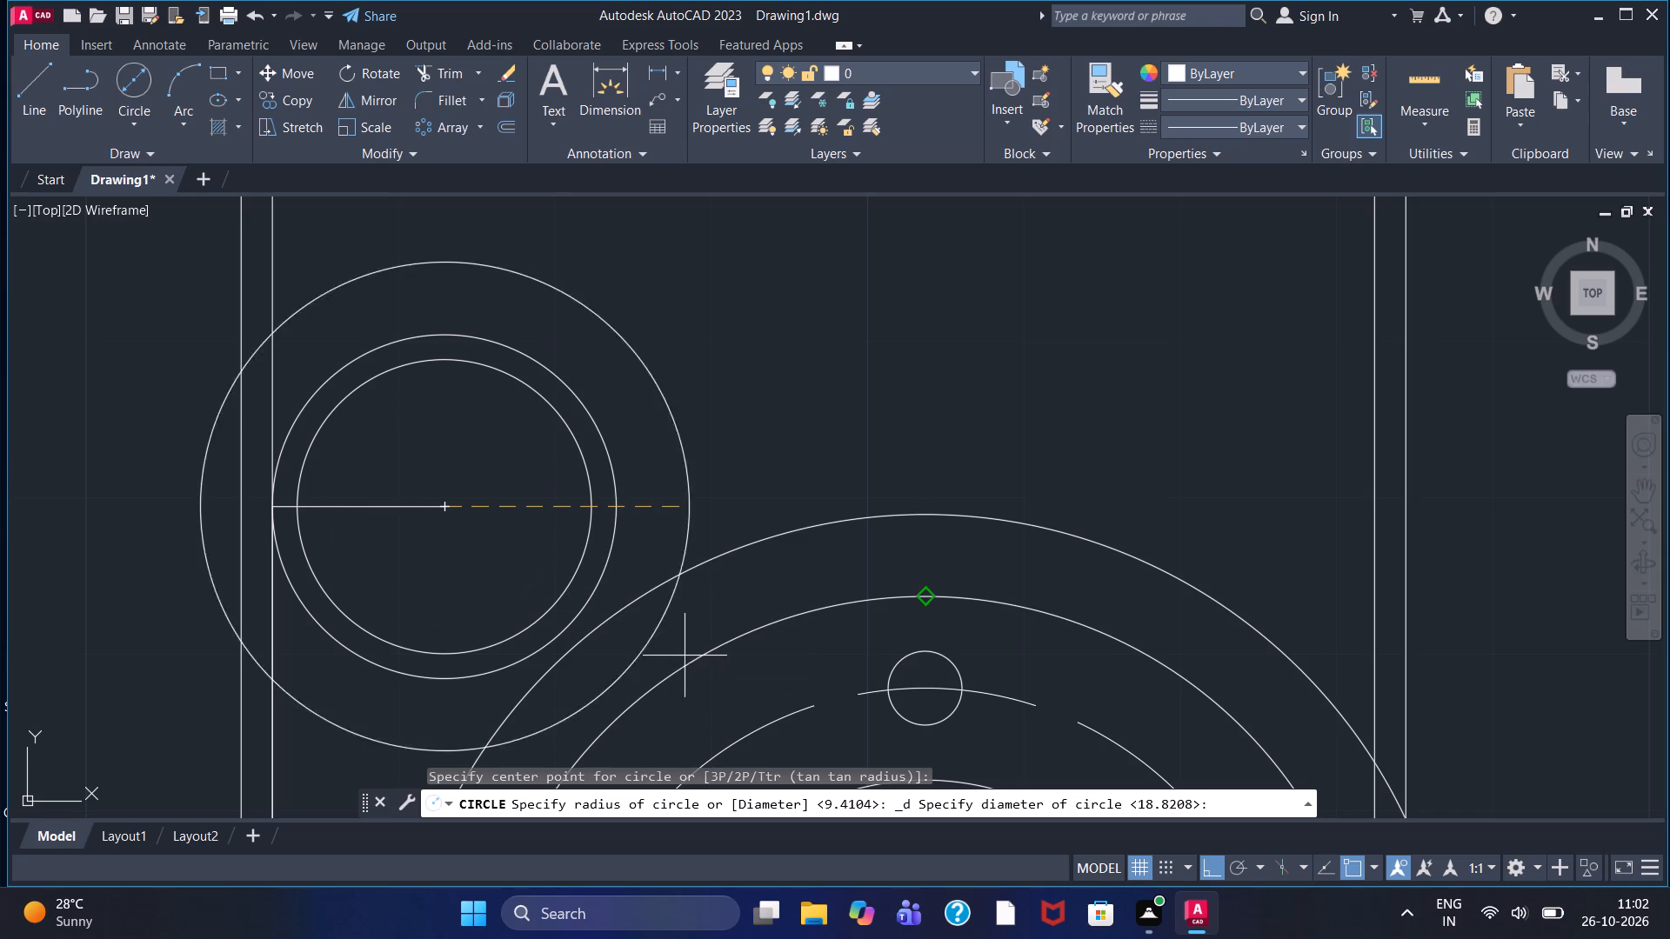
left_click(708, 683)
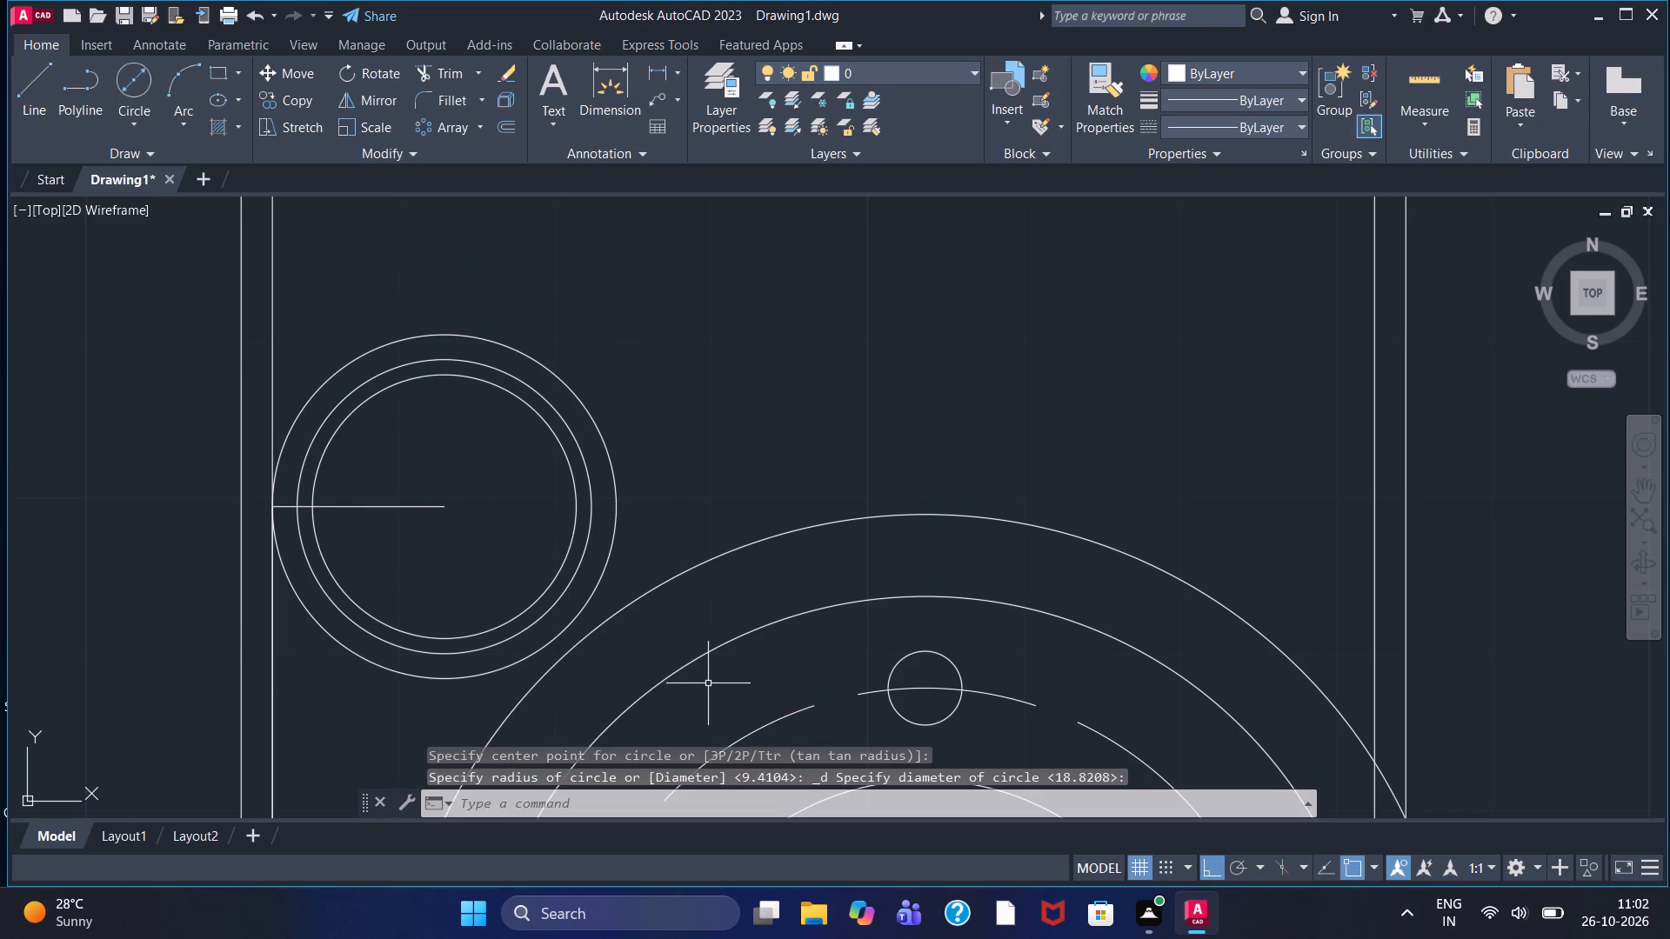
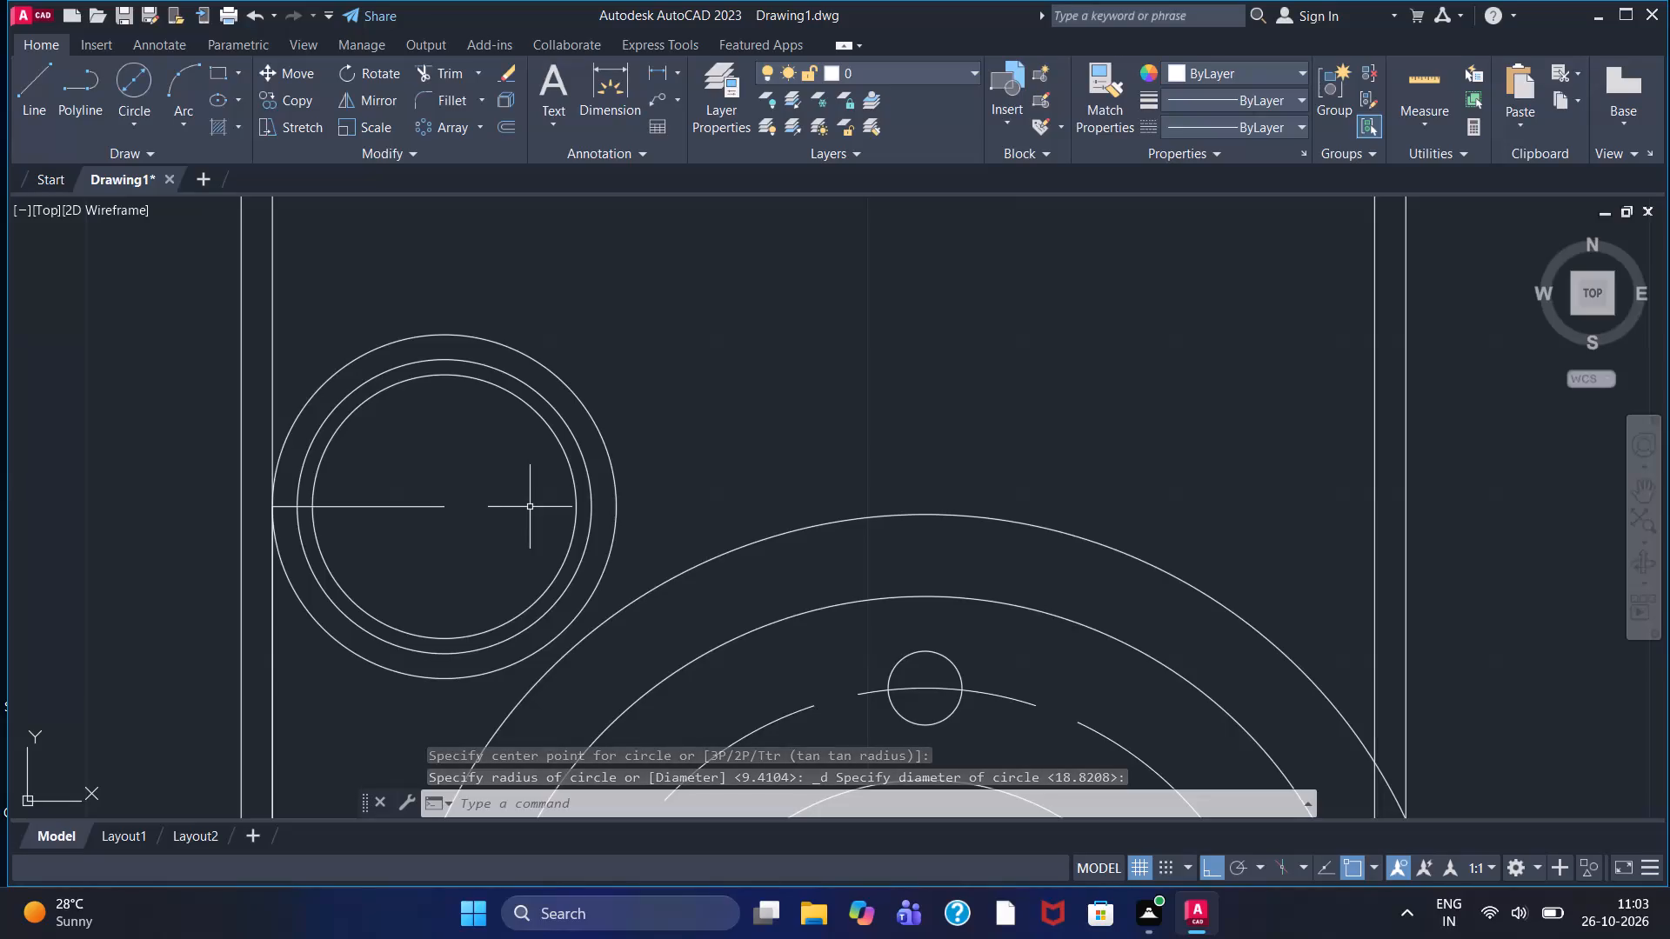
Delete the horizontal line just below the top edge of the rectangular outline.
scroll(456, 247, "down", 2)
middle_click_drag(467, 263, 370, 416)
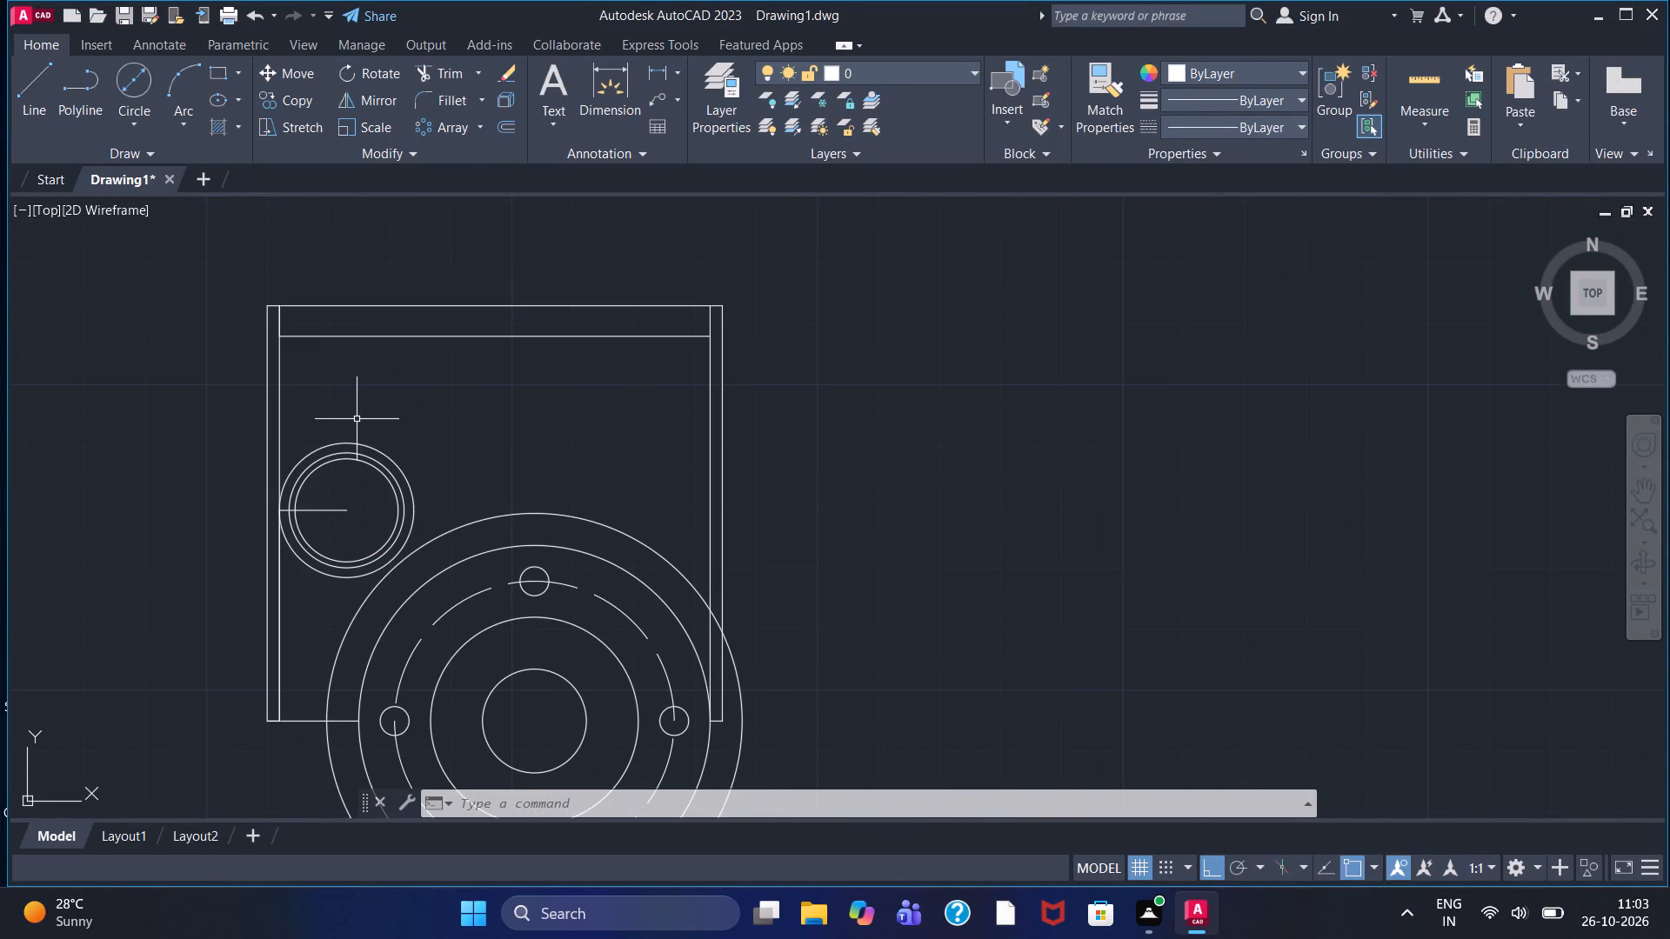
left_click(438, 336)
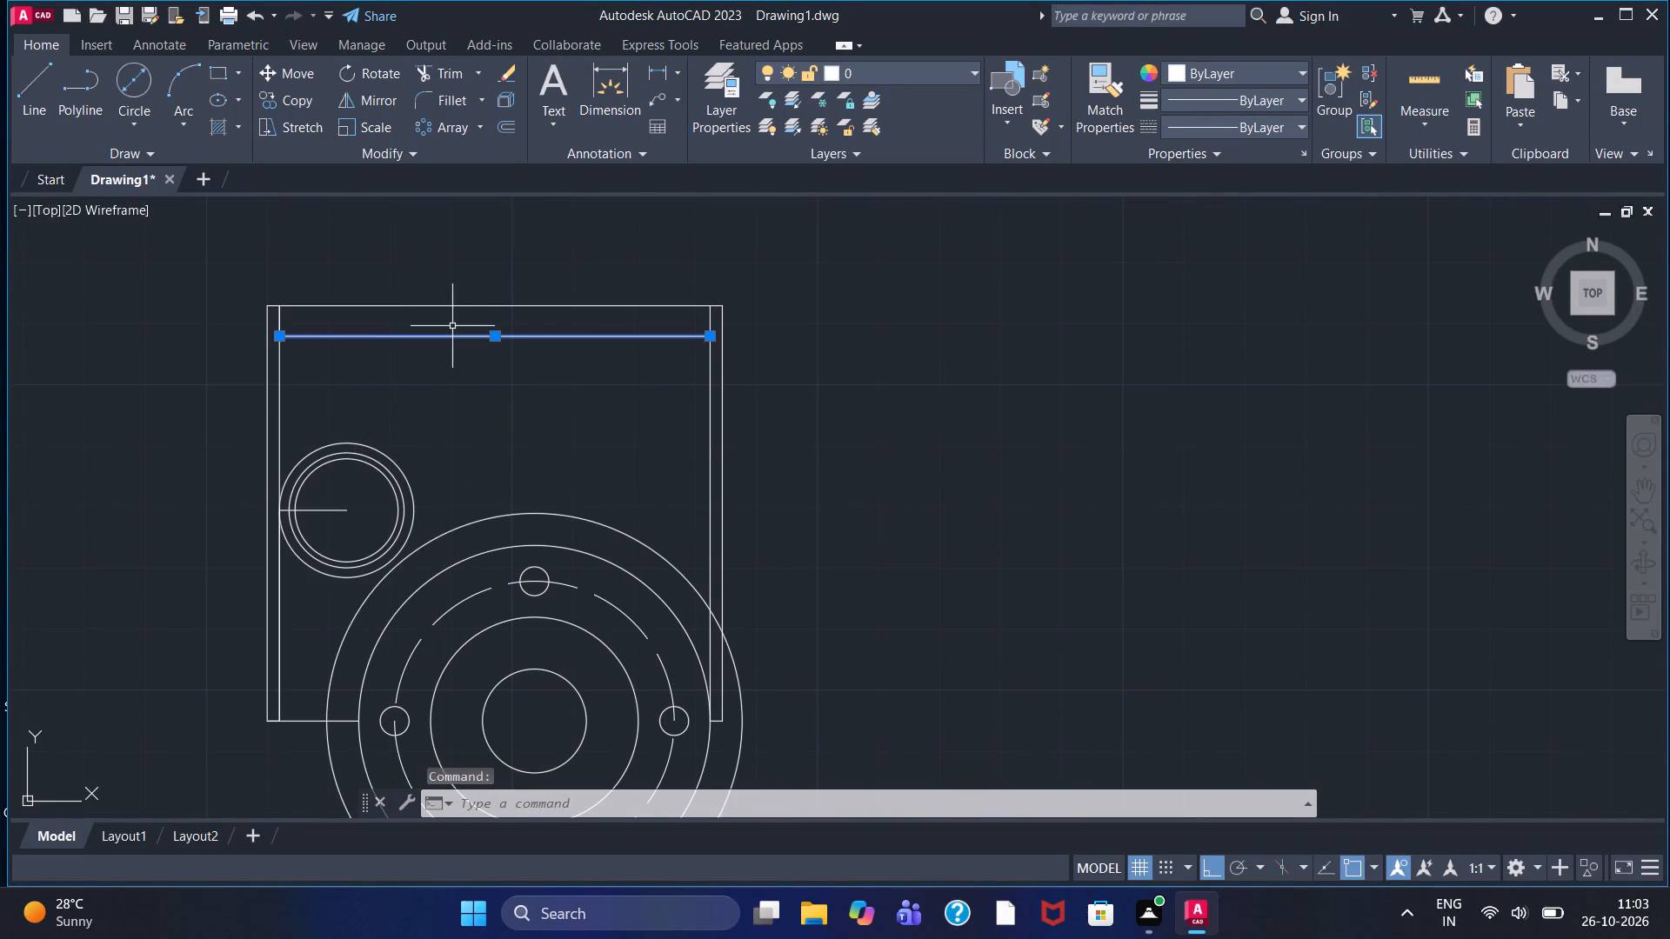
key("Delete")
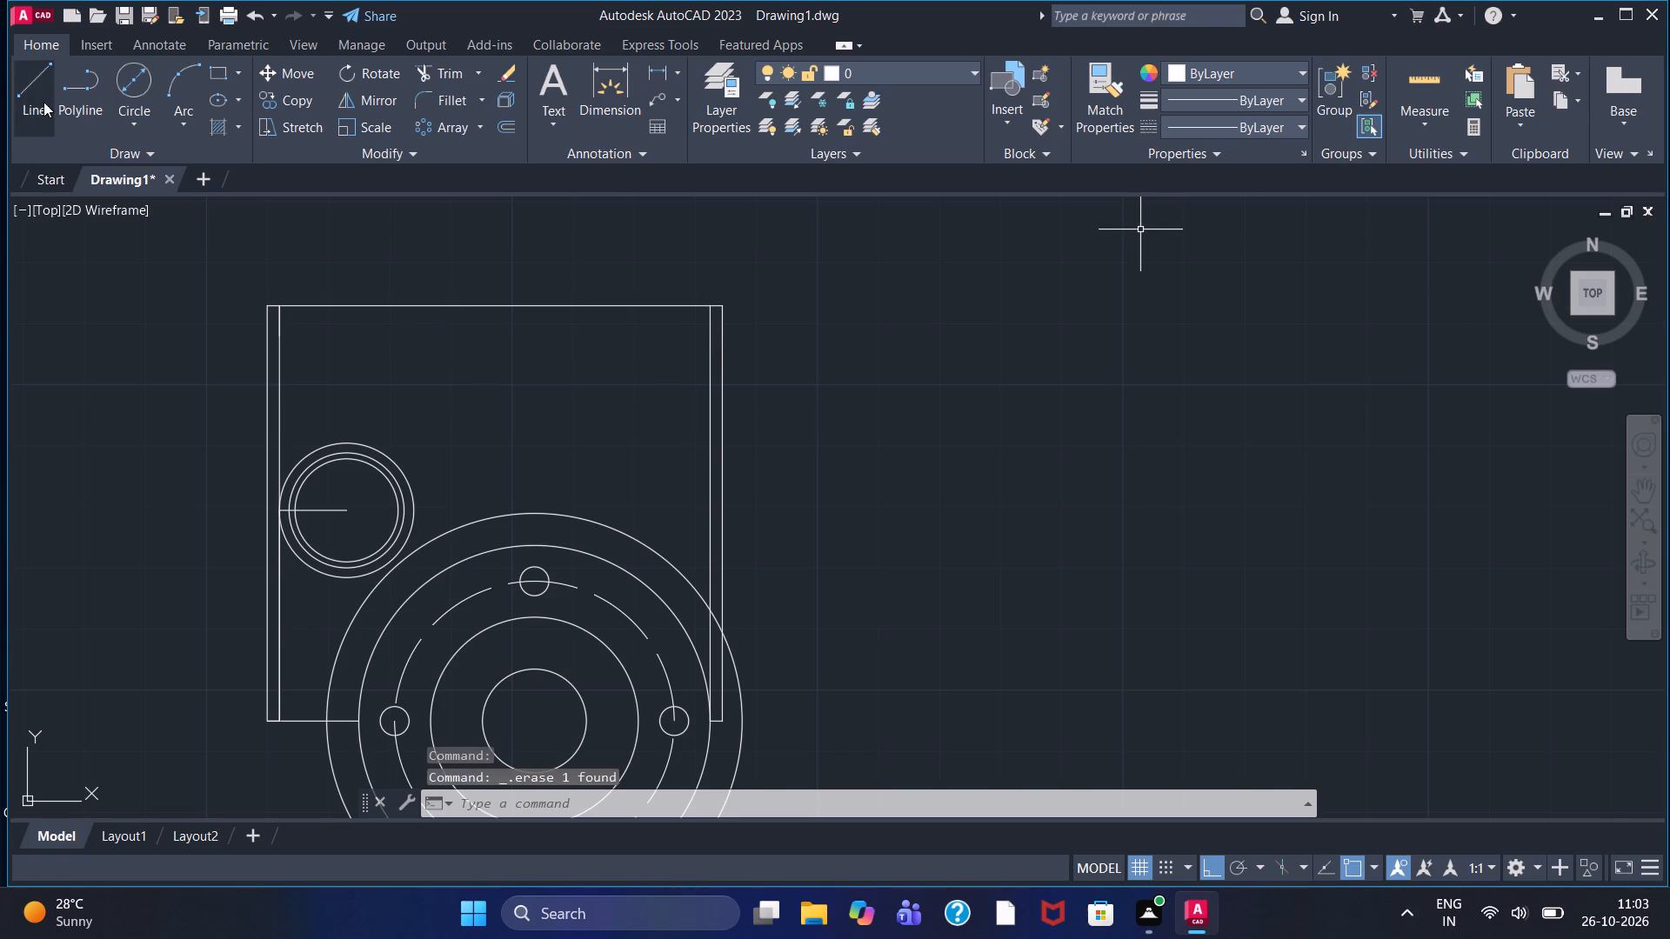
Draw connected lines from the top of the left inner vertical line: 18 straight down, then right past the outer right vertical line.
left_click(37, 102)
left_click(278, 310)
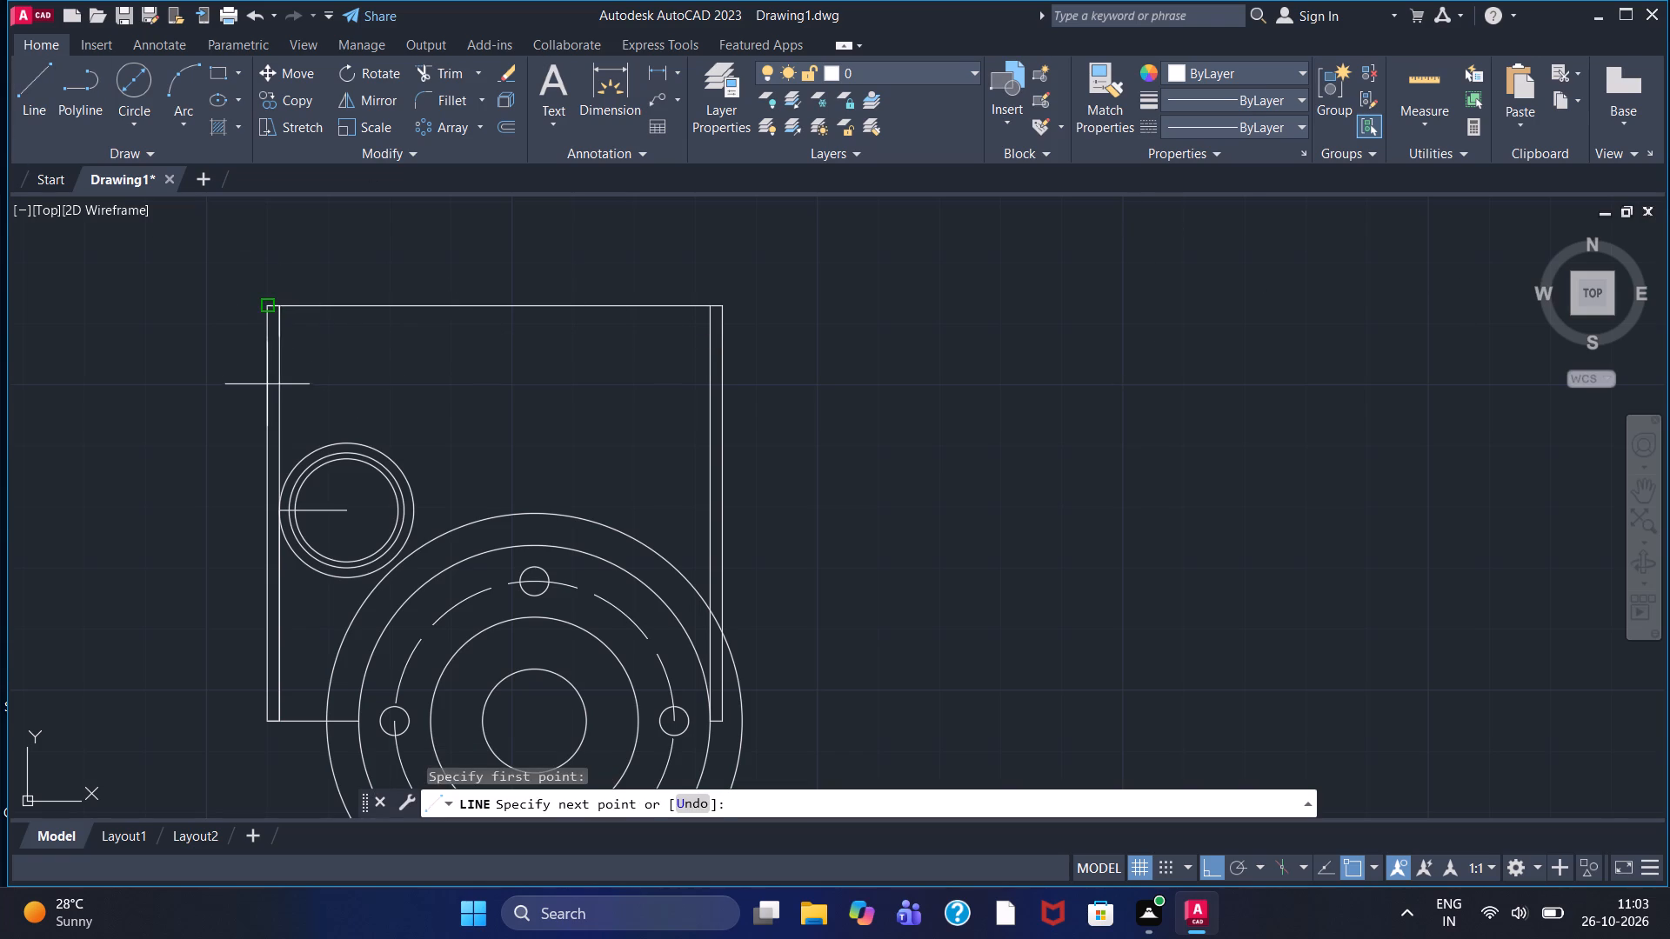
scroll(279, 377, "up", 3)
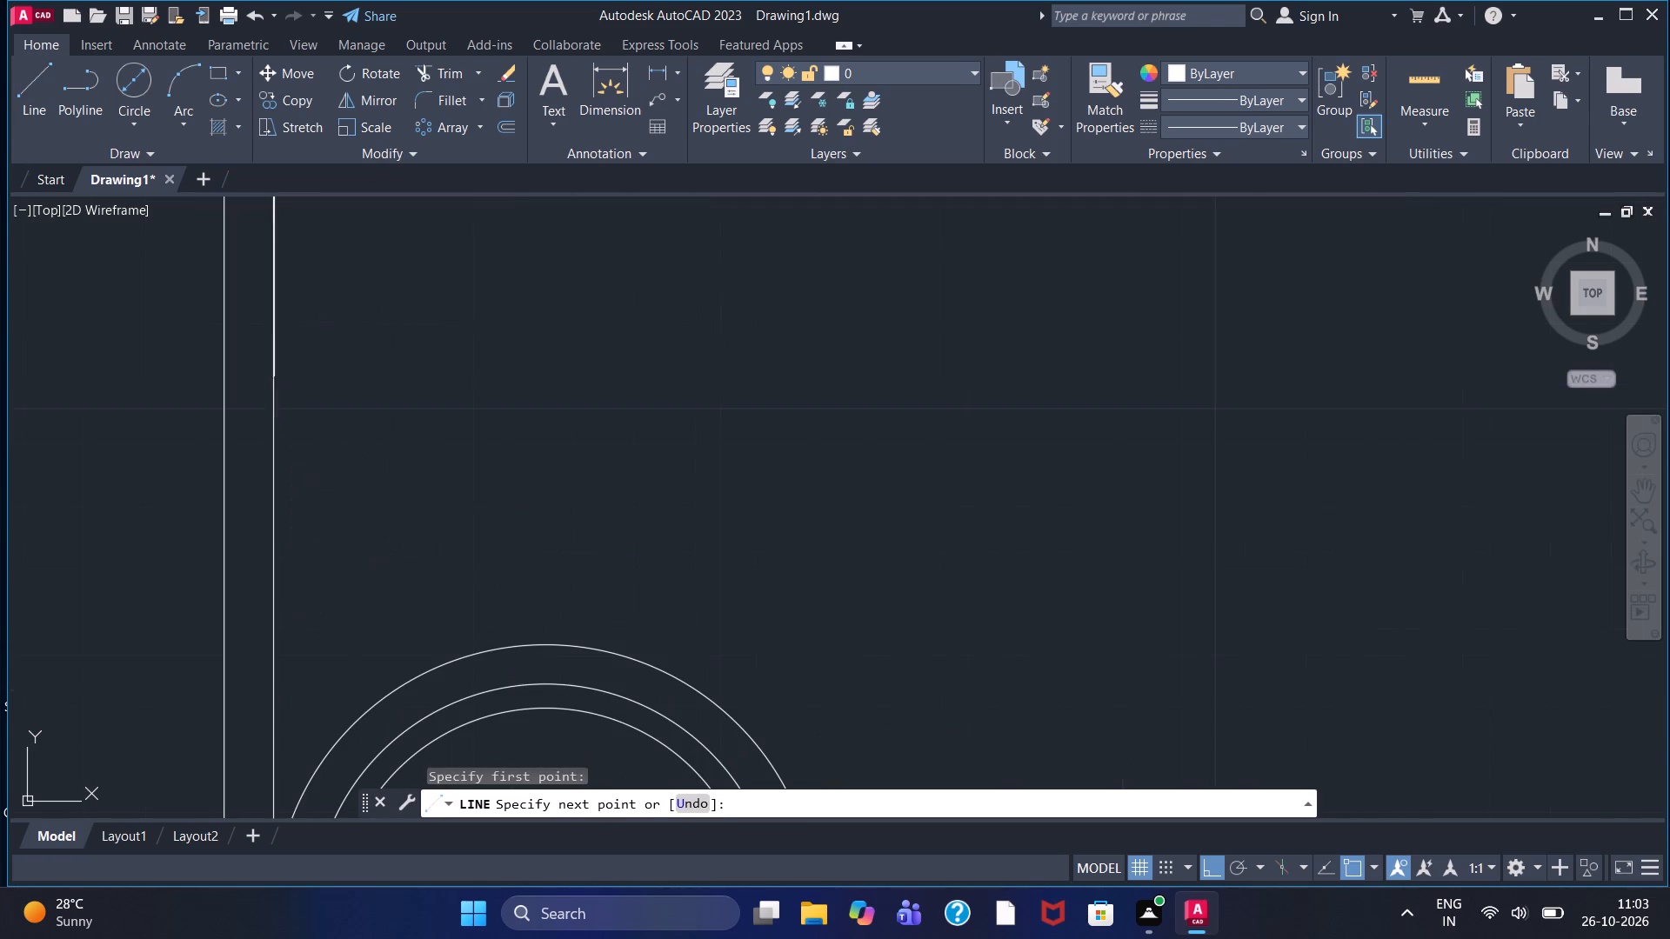
left_click(273, 454)
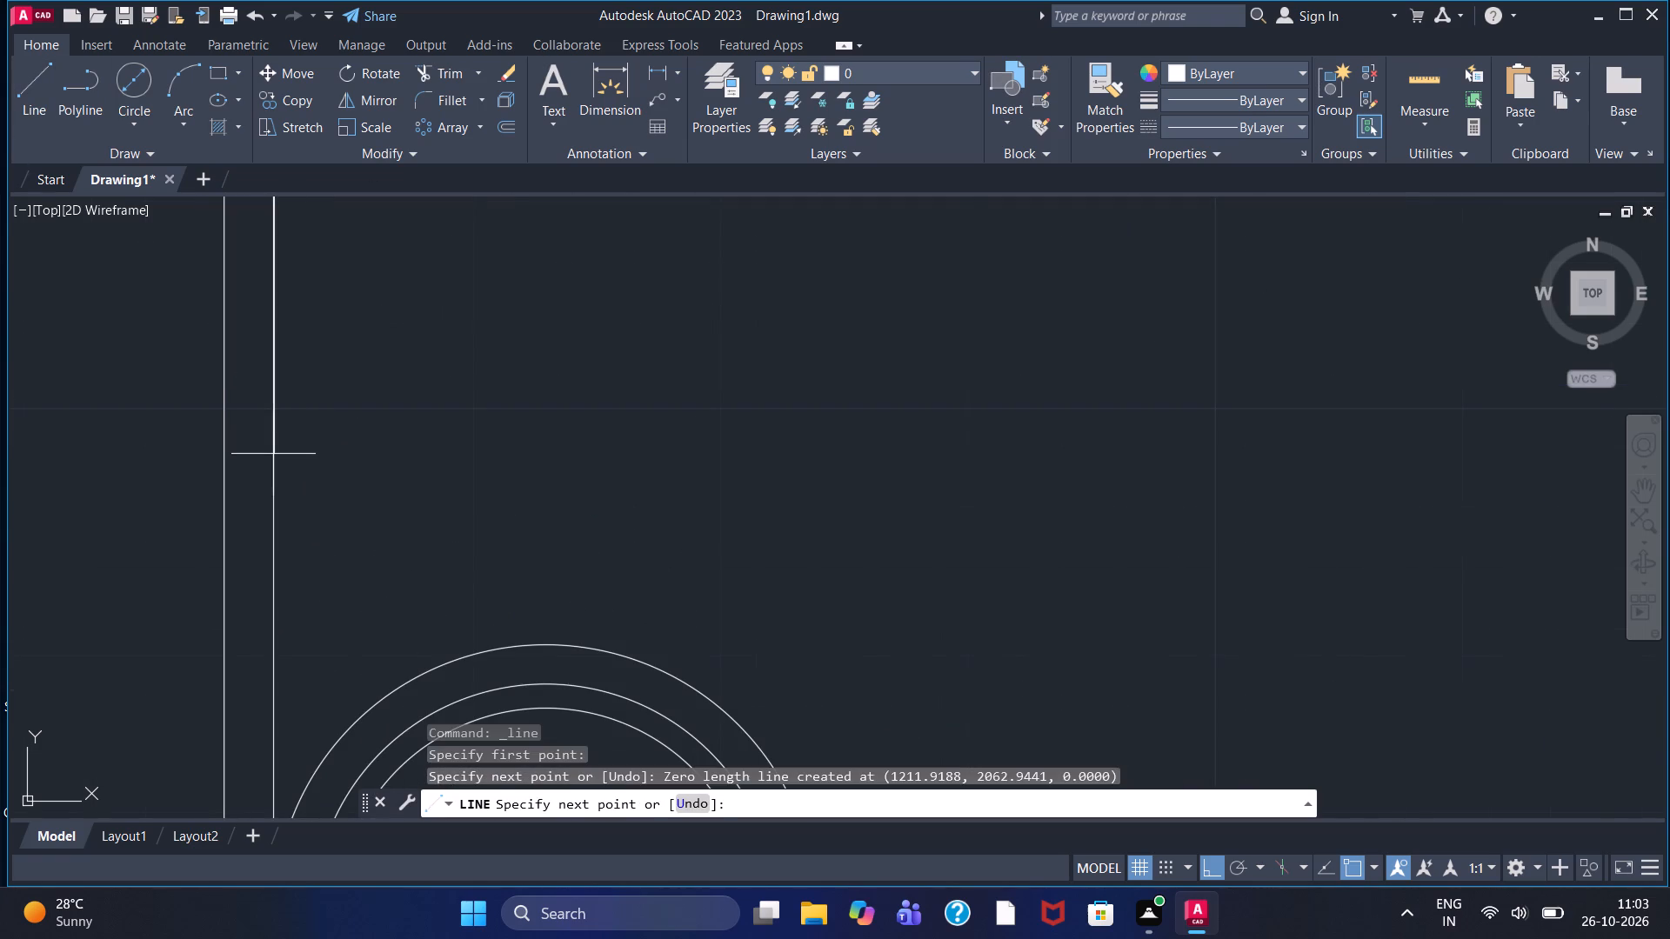
scroll(564, 443, "down", 1)
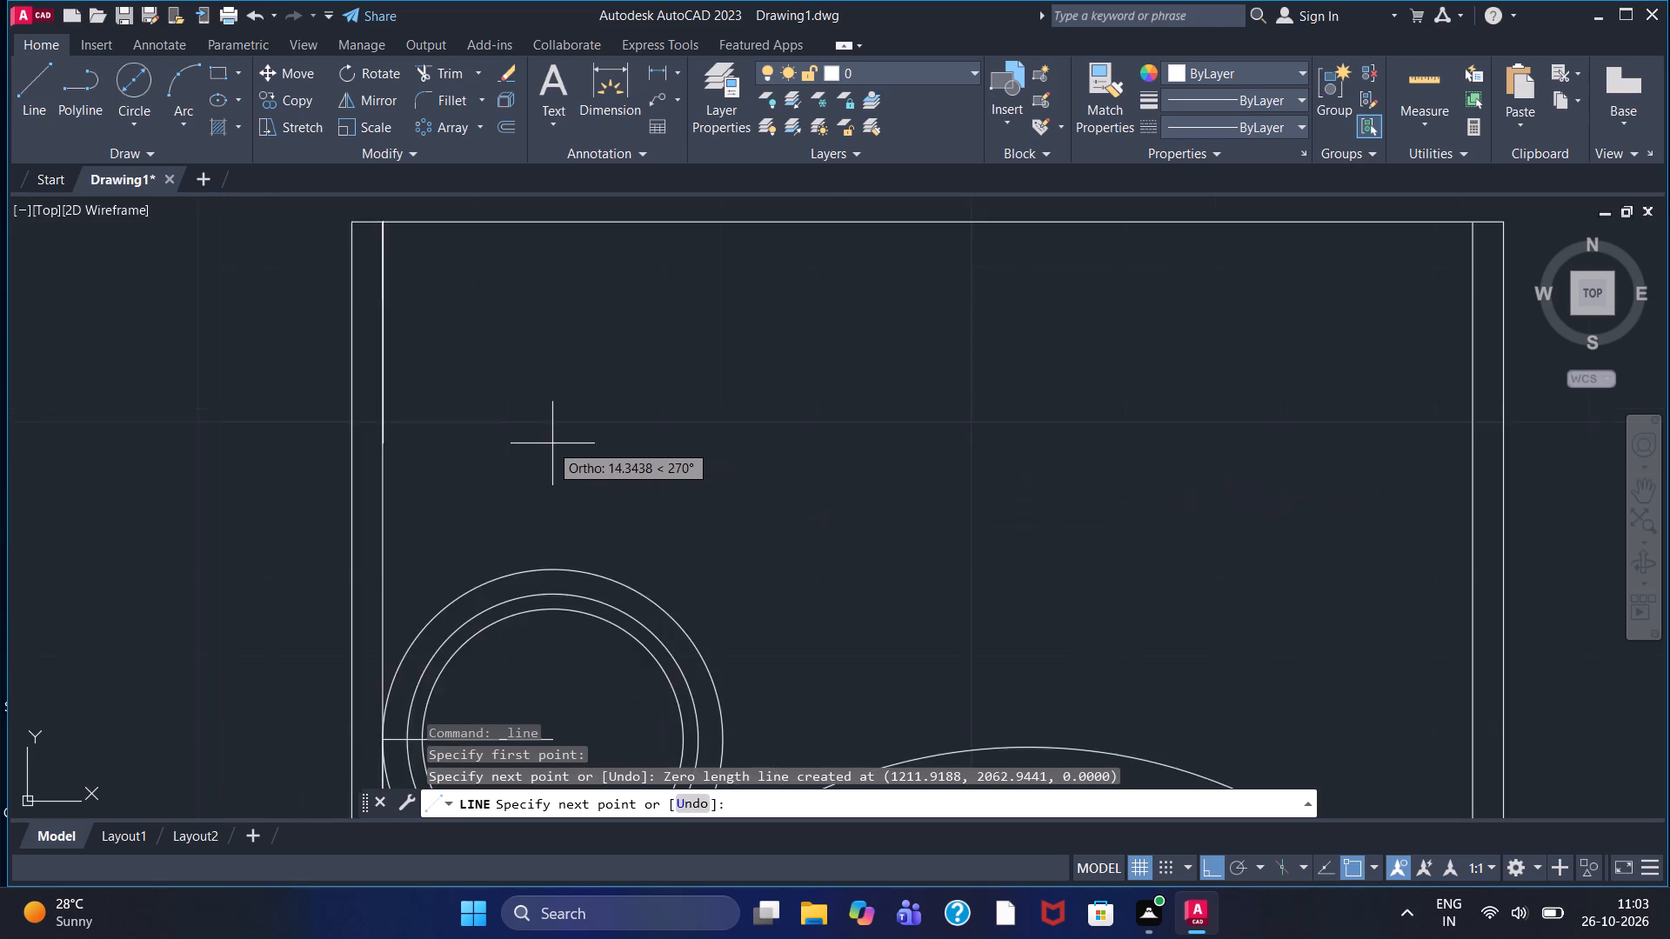
scroll(538, 443, "down", 1)
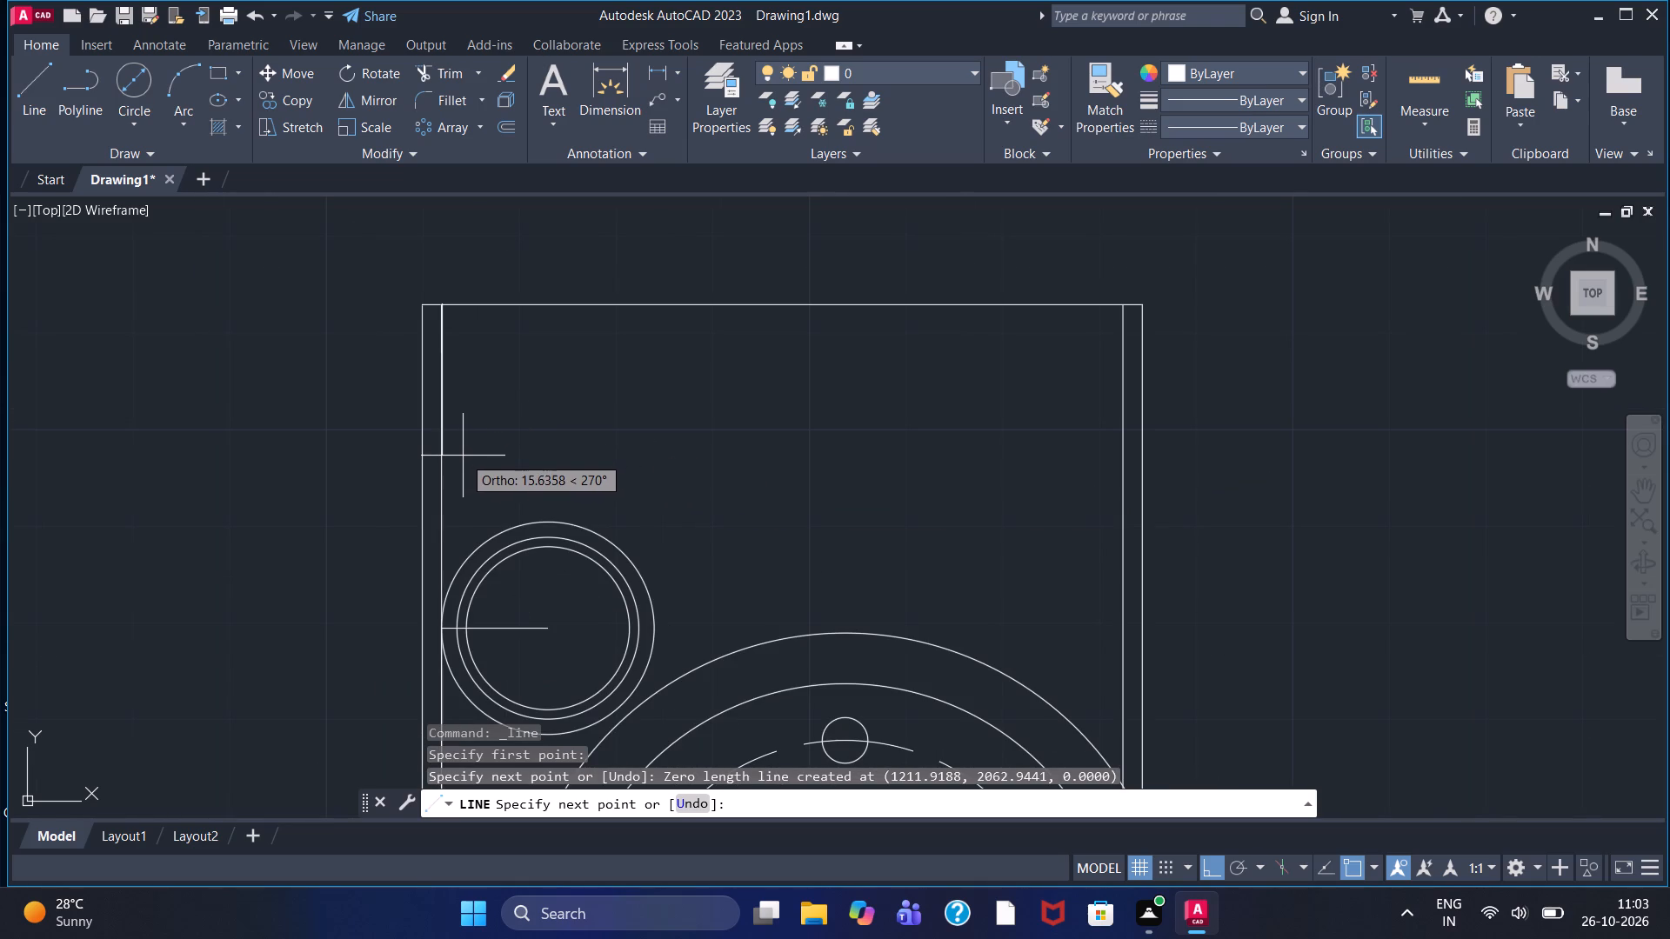
type("18")
key("Return")
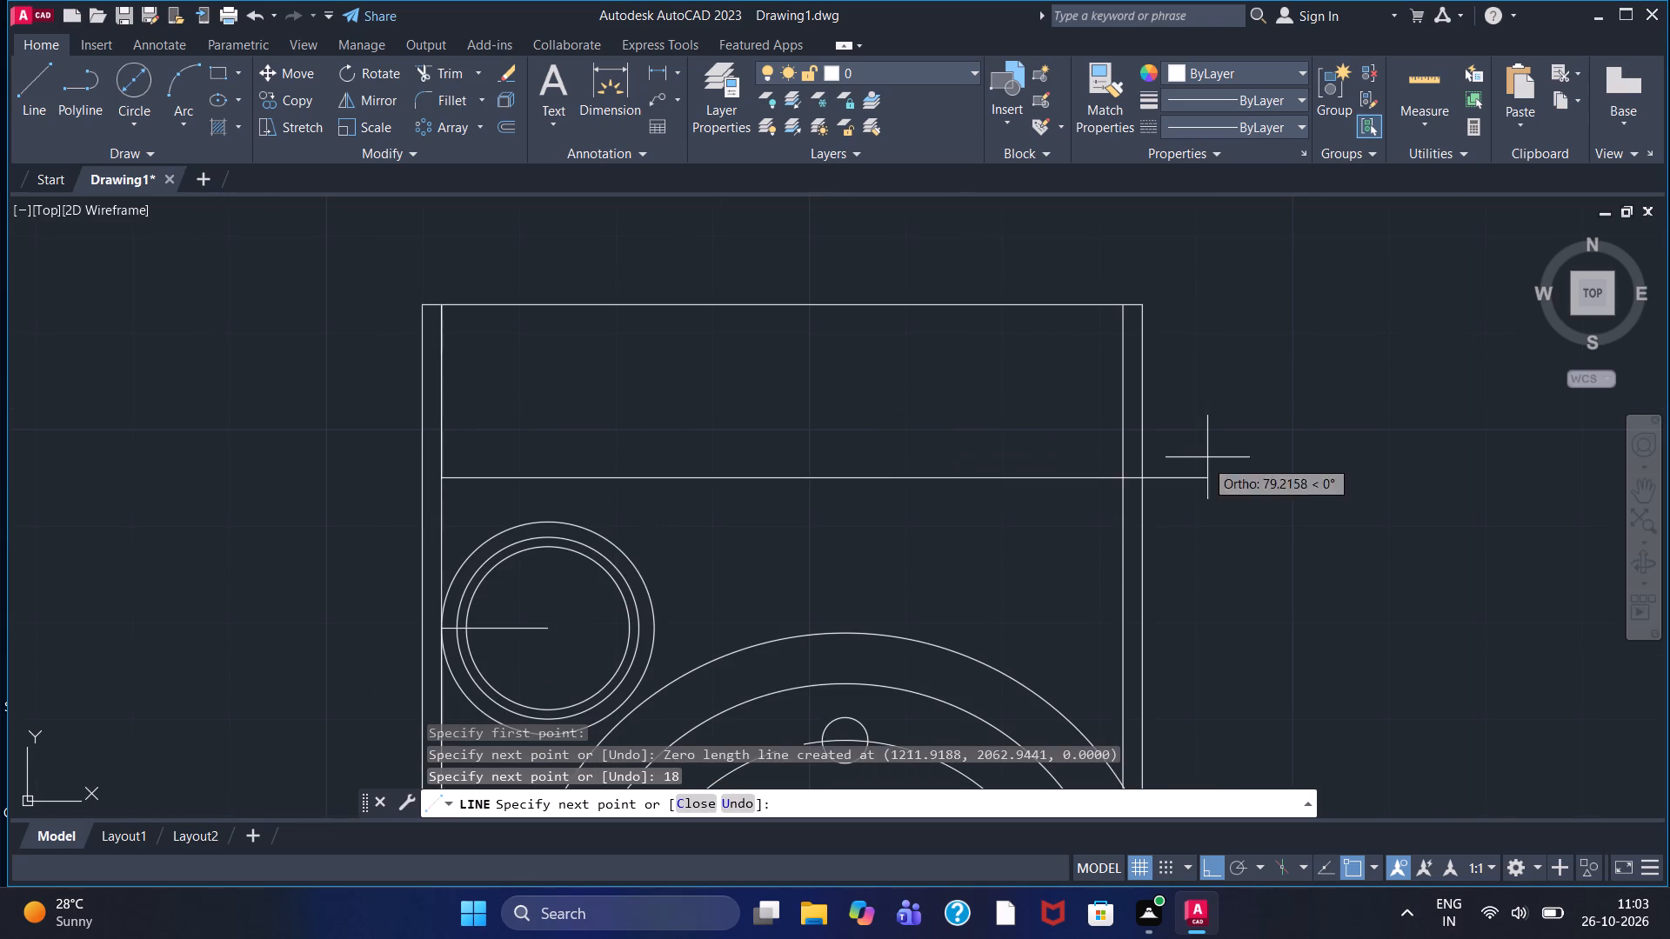
left_click(1195, 444)
right_click(1193, 443)
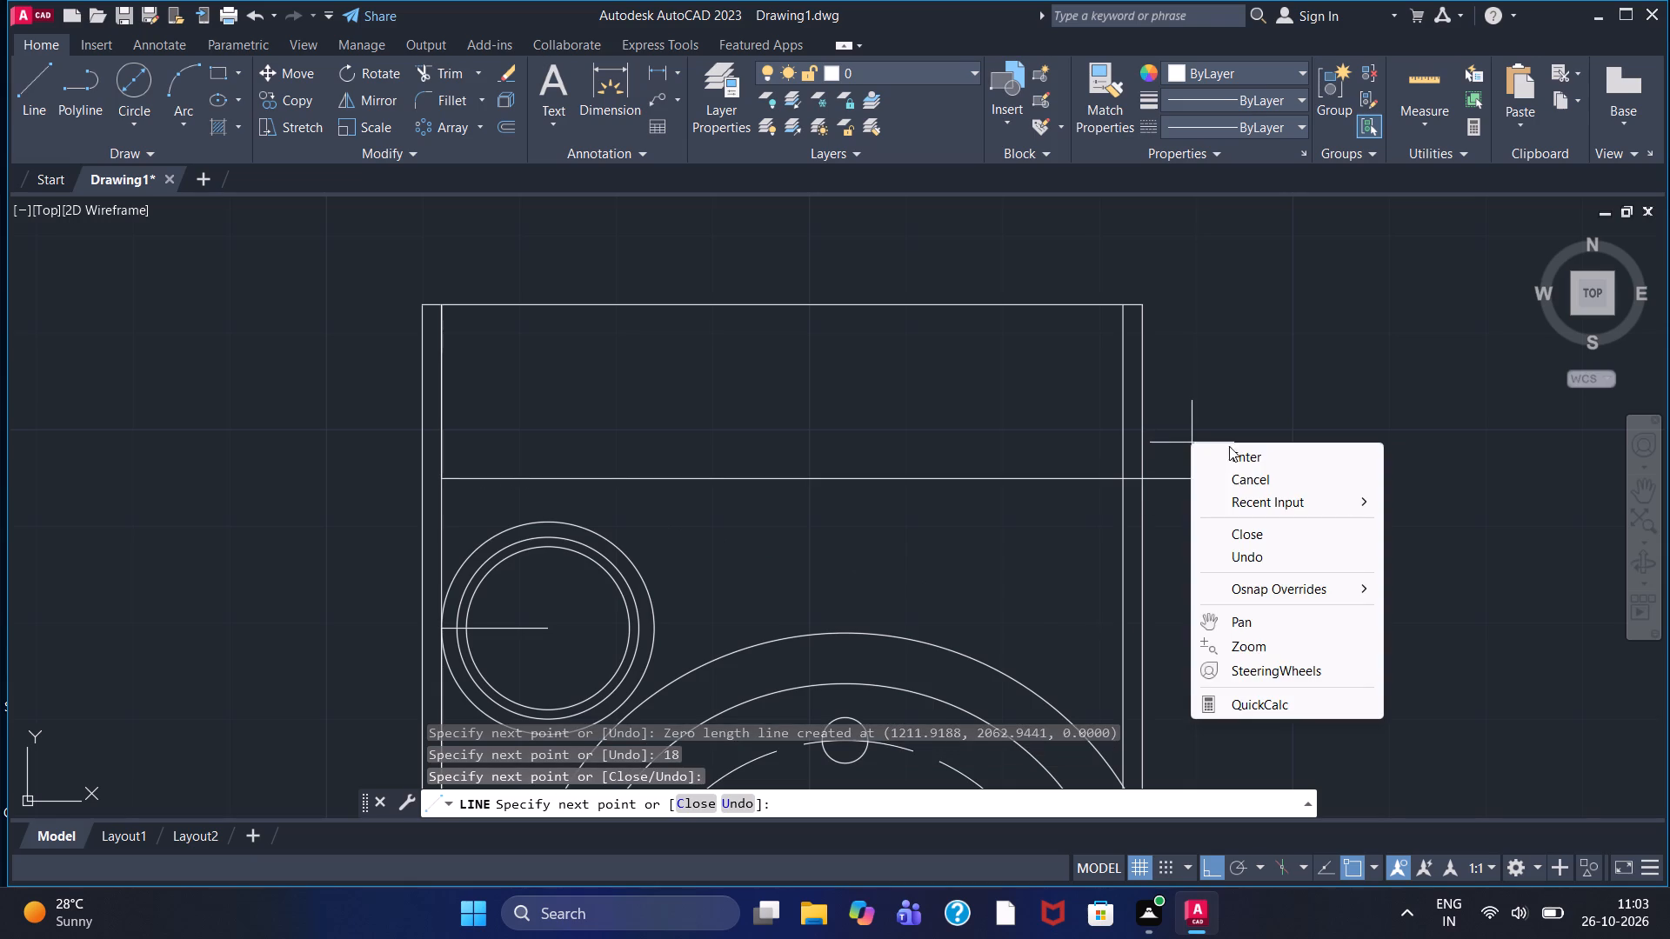
left_click(1231, 456)
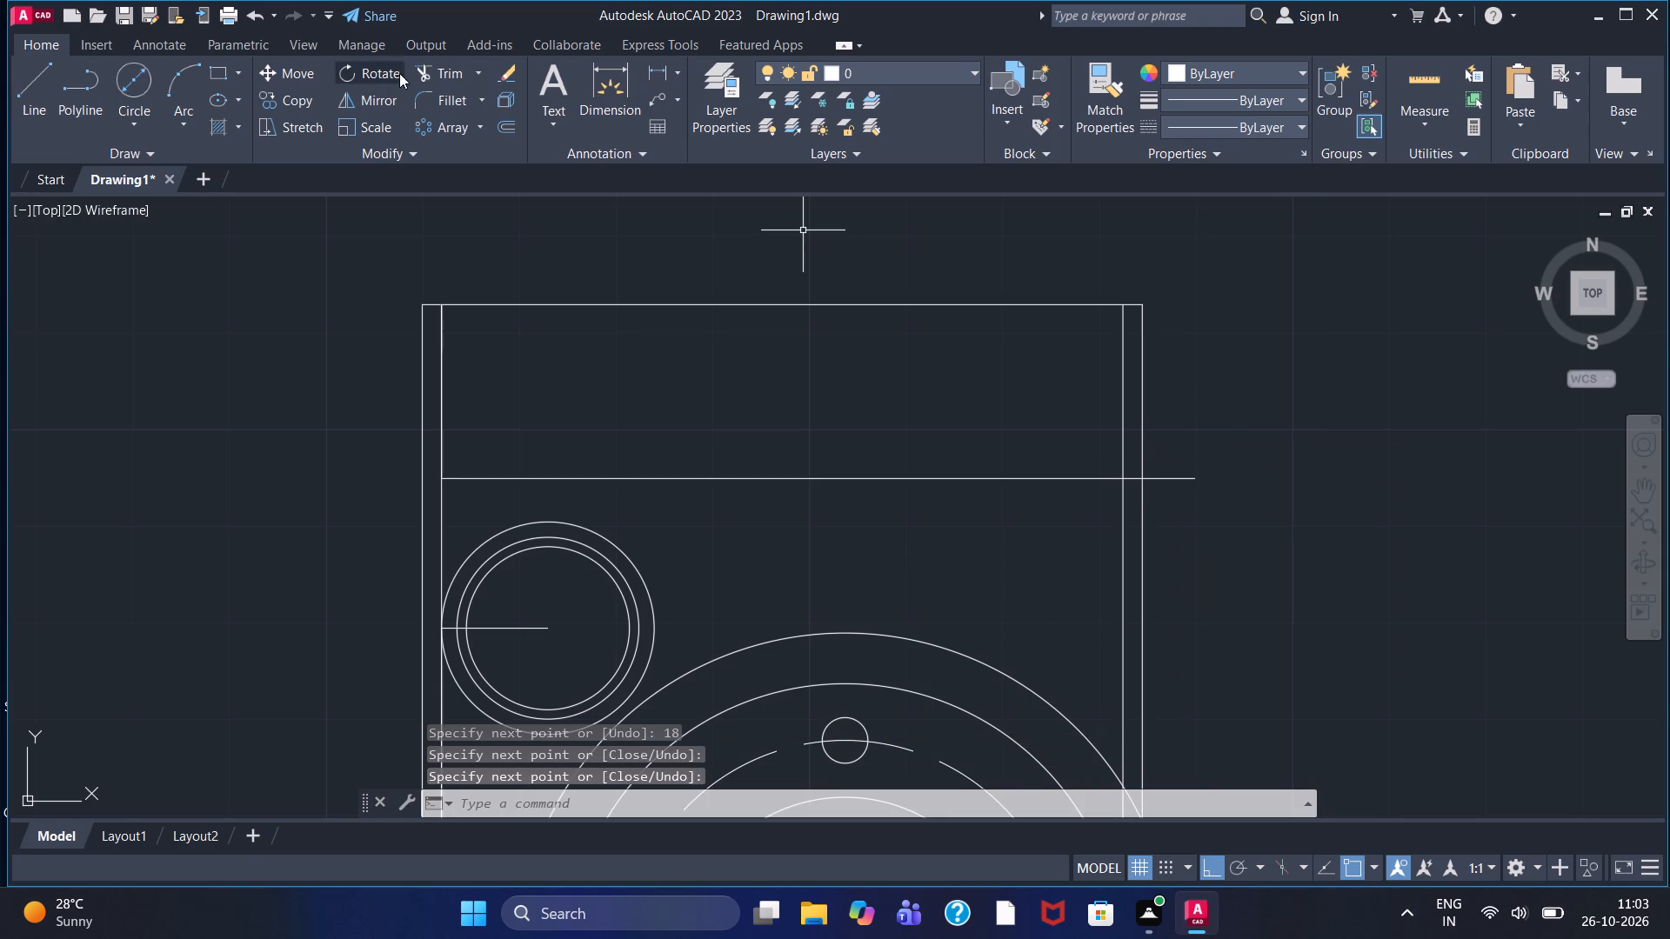
Trim the new horizontal line beyond the outer right vertical and between the two right-hand vertical lines.
left_click(450, 60)
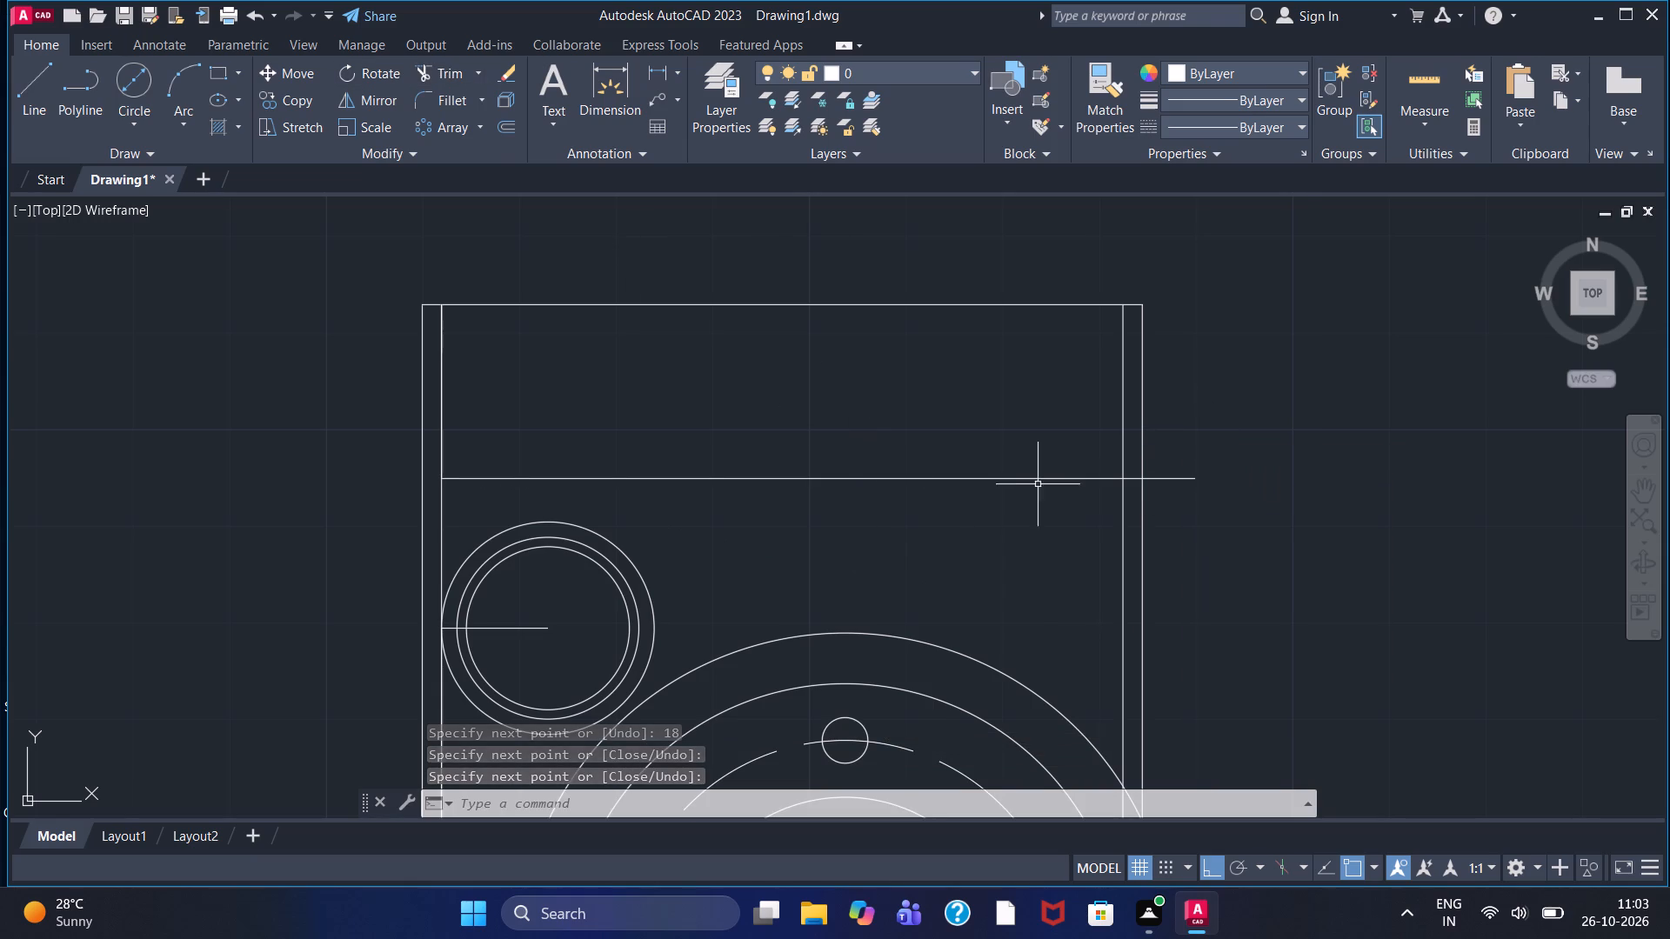
left_click(435, 70)
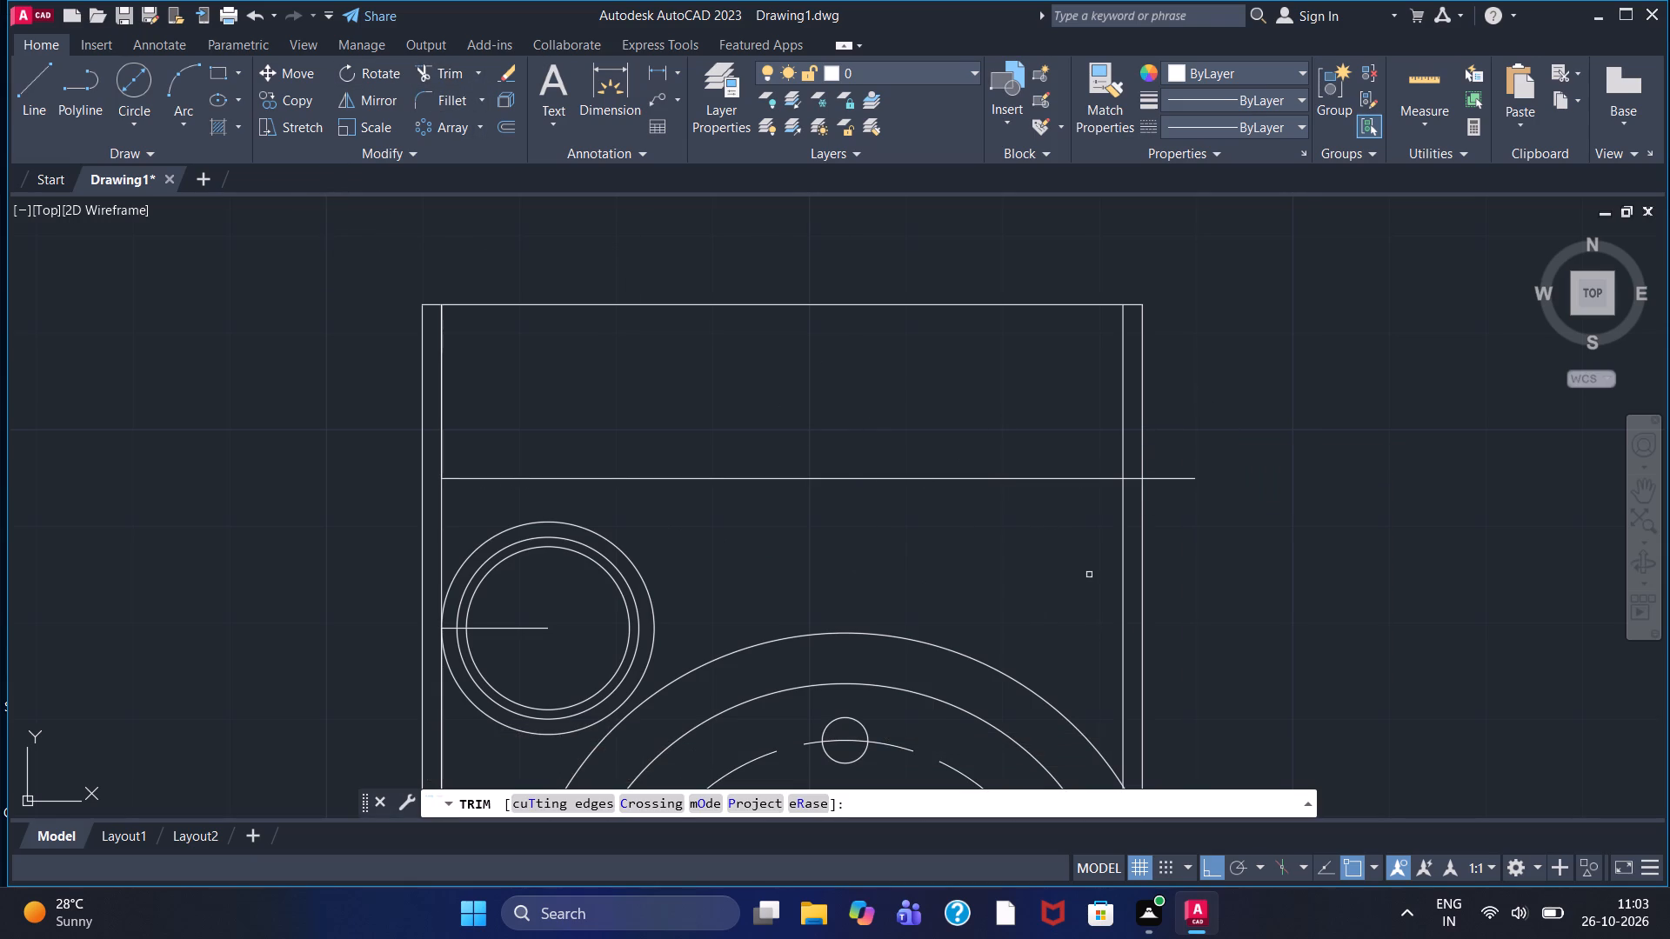
left_click(1178, 479)
scroll(1106, 490, "up", 3)
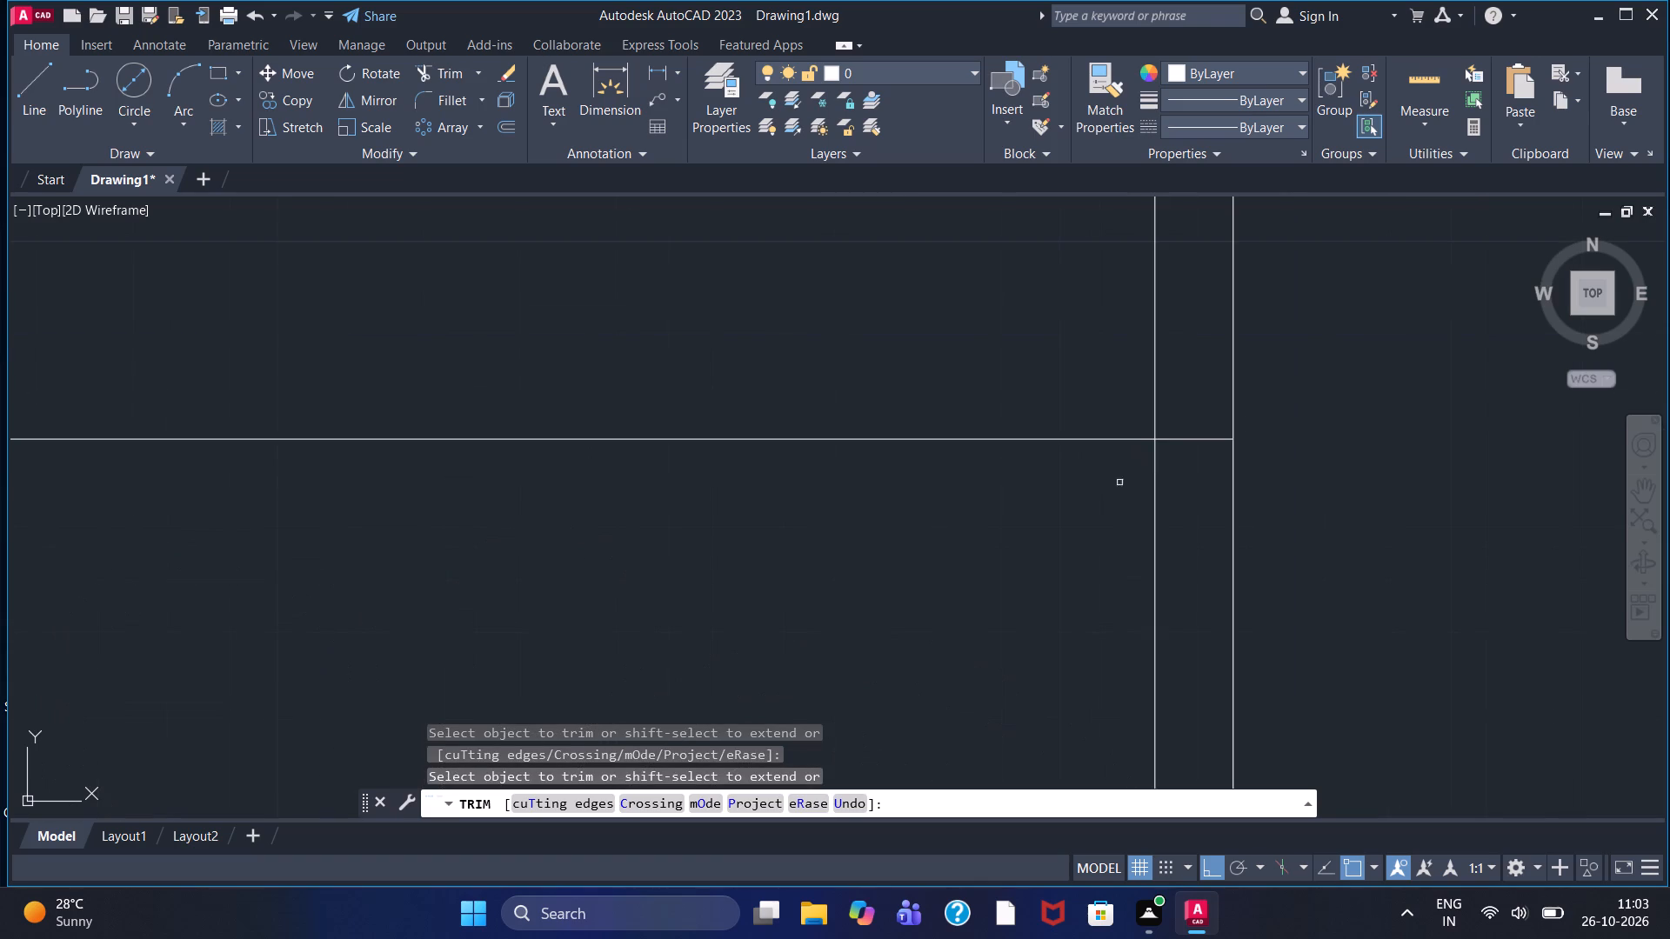
left_click(1182, 440)
scroll(1118, 458, "down", 3)
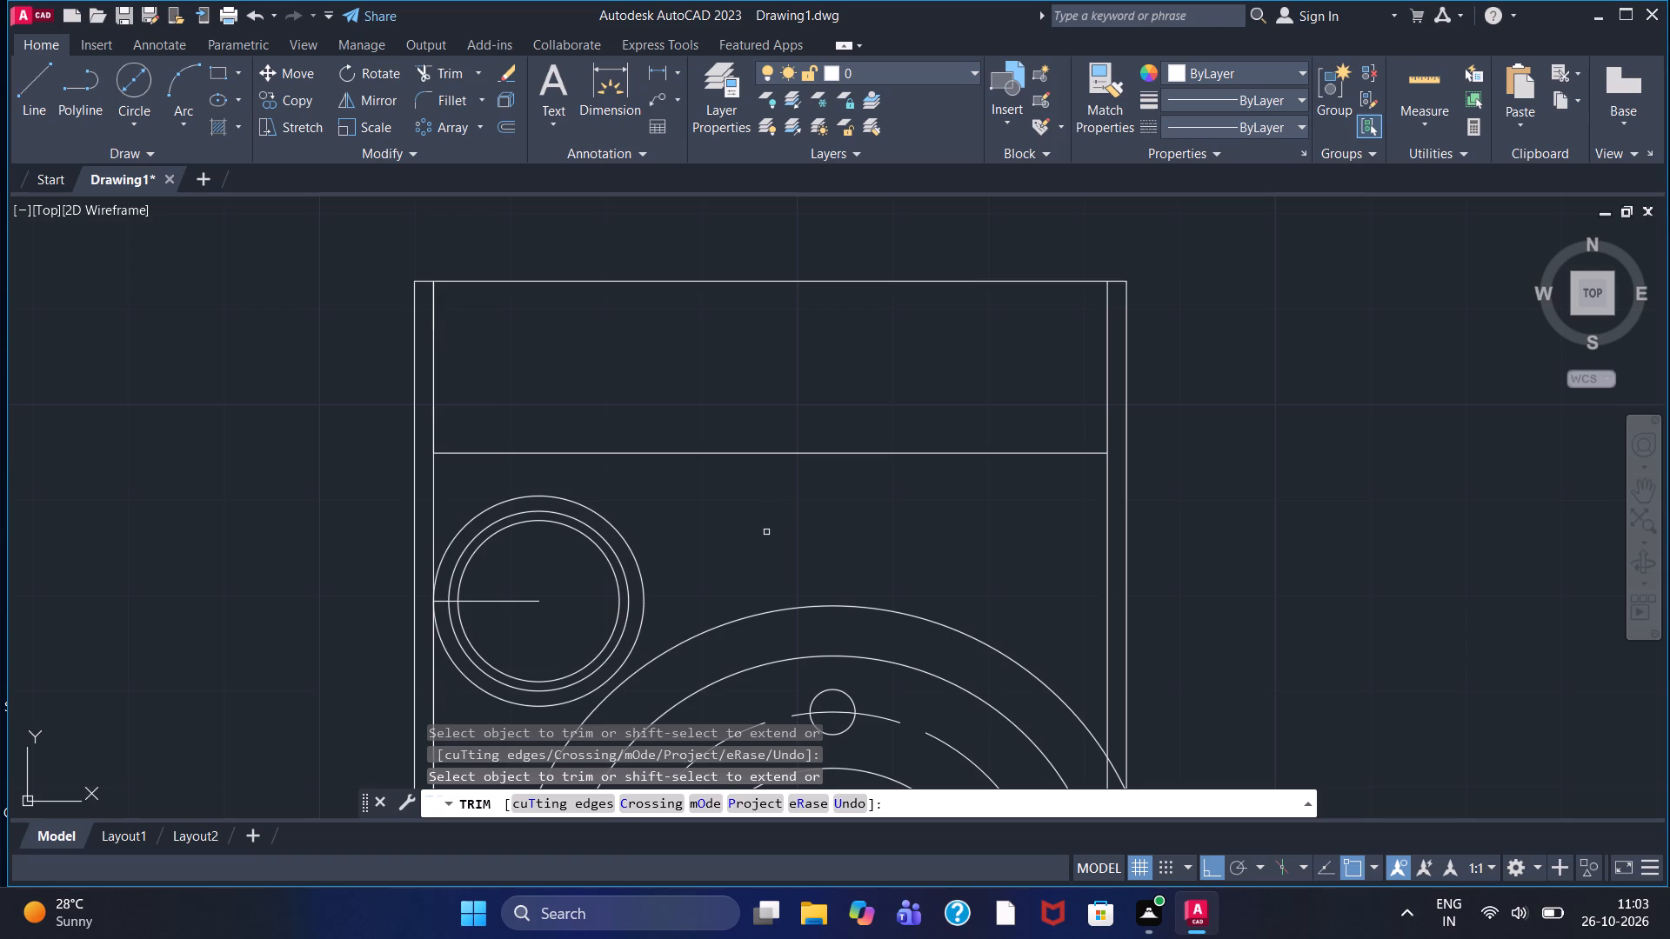
Draw a vertical line from the centre of the small concentric circles up to just above the outline's top edge.
left_click(46, 83)
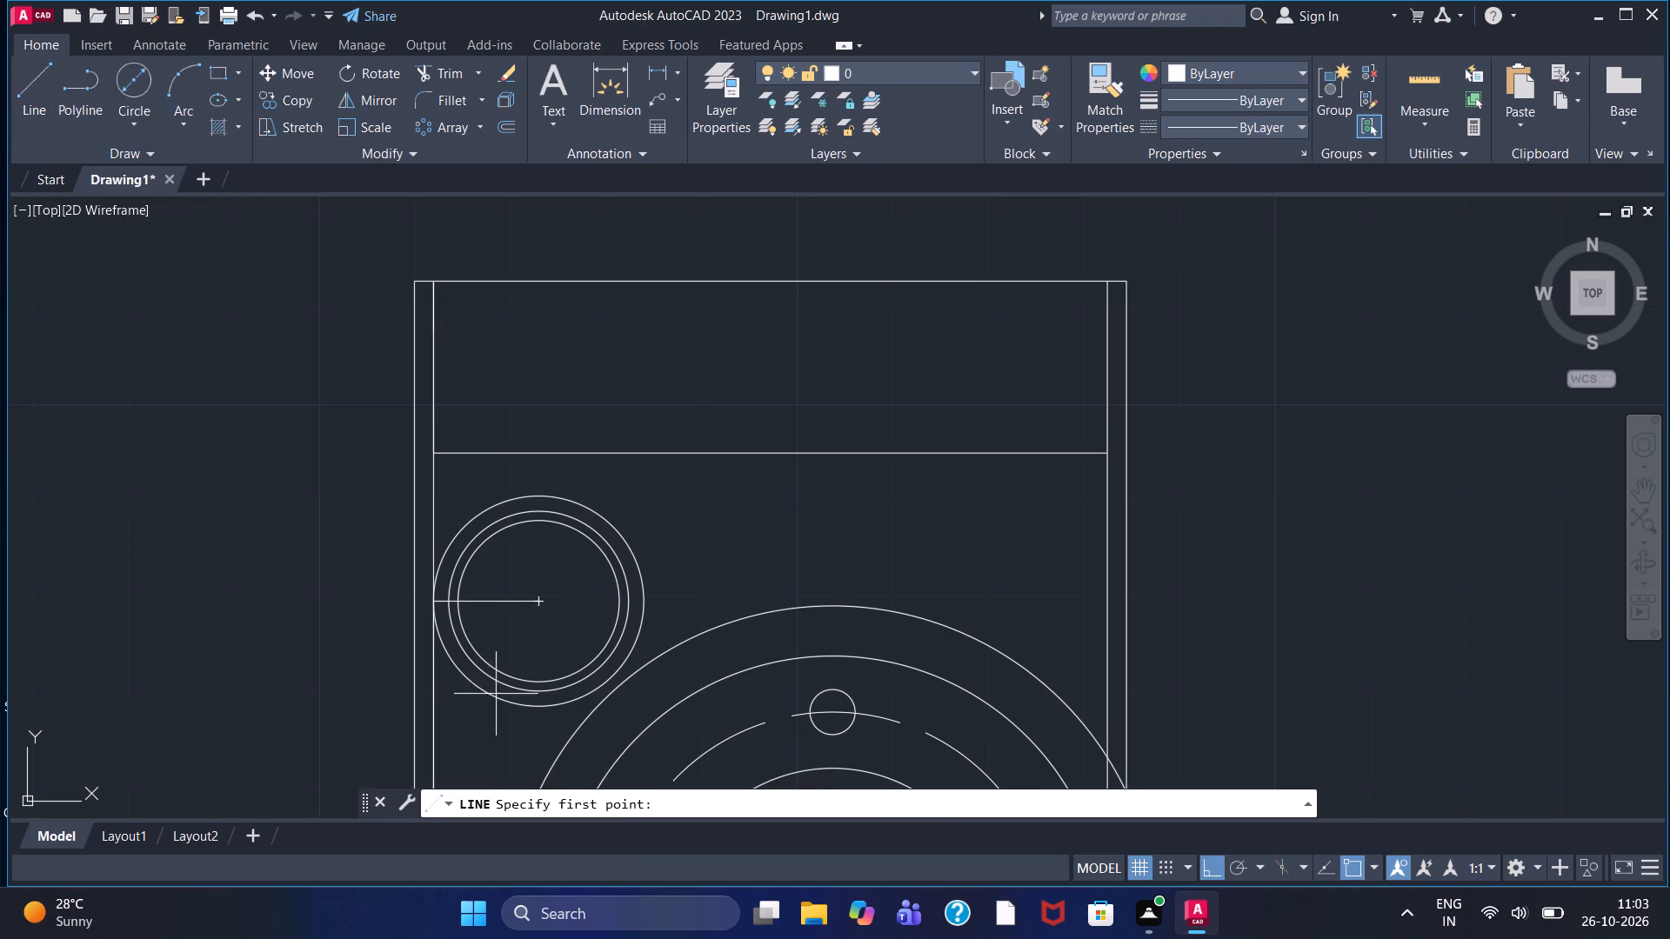
left_click(541, 607)
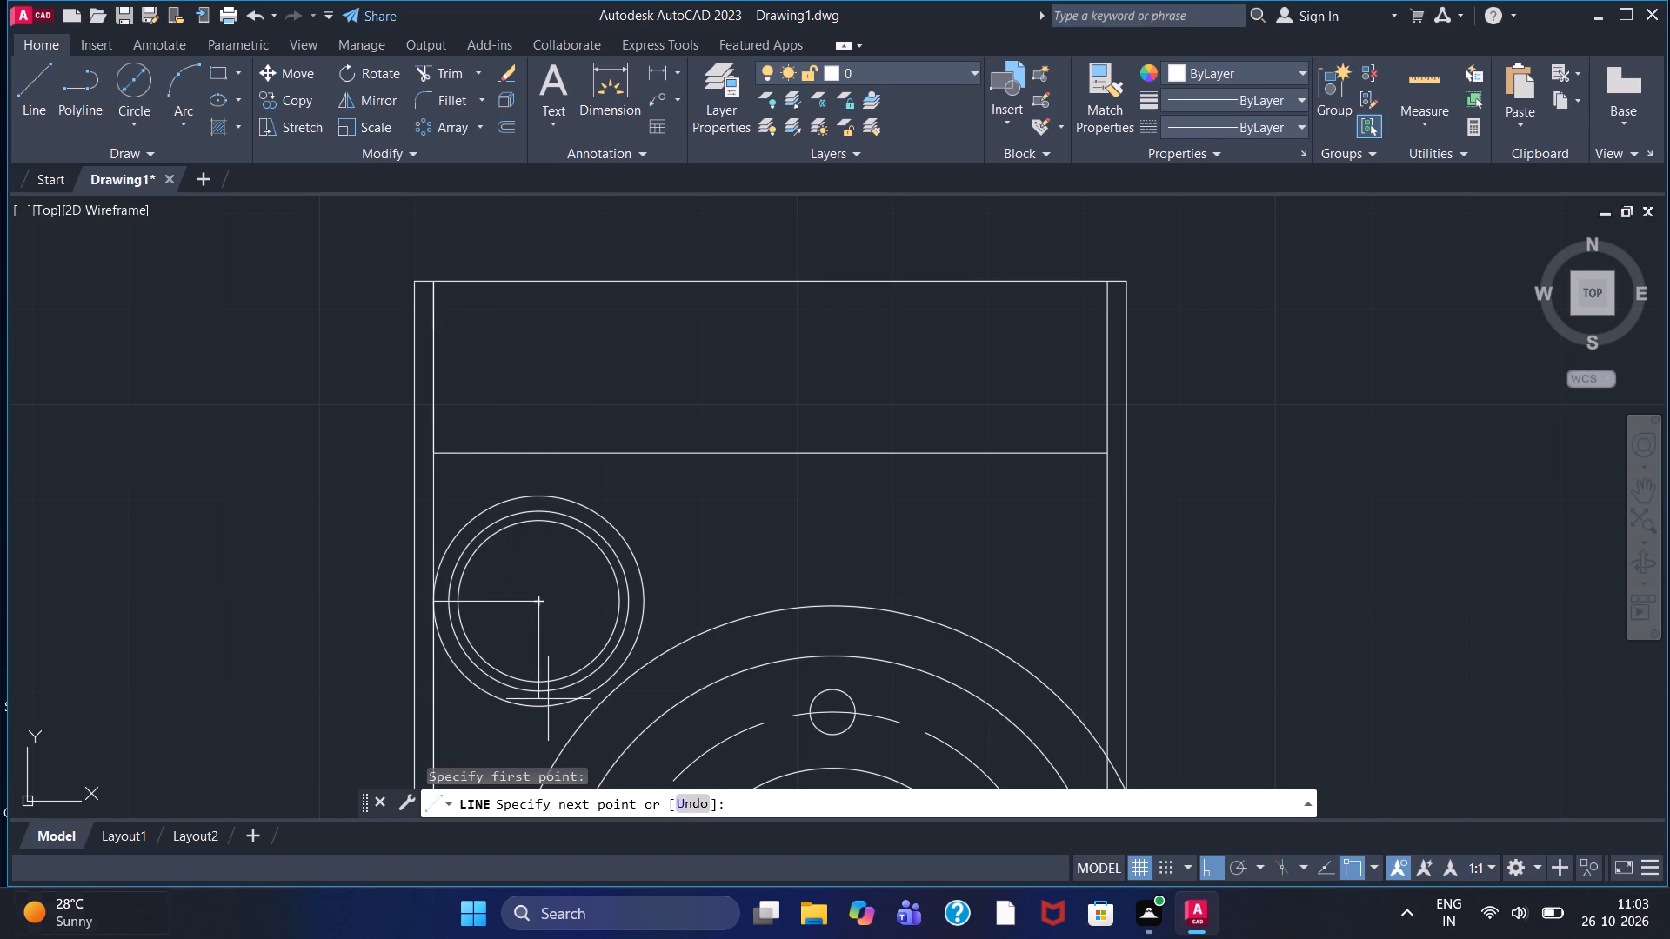
left_click(537, 242)
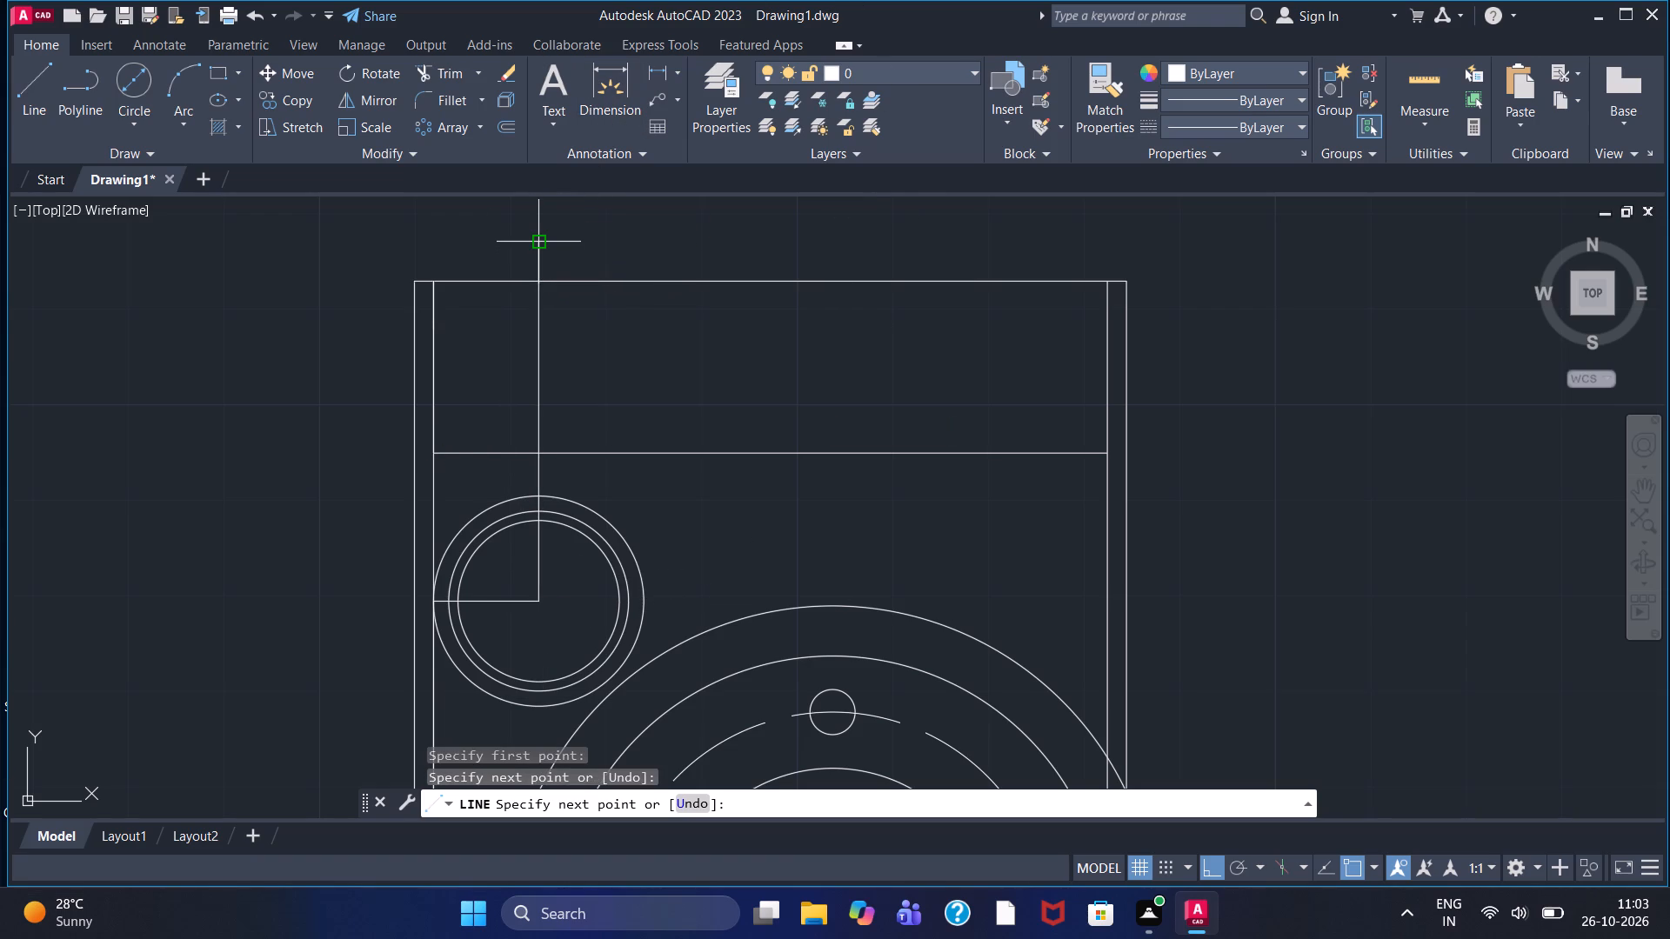
right_click(536, 240)
left_click(607, 249)
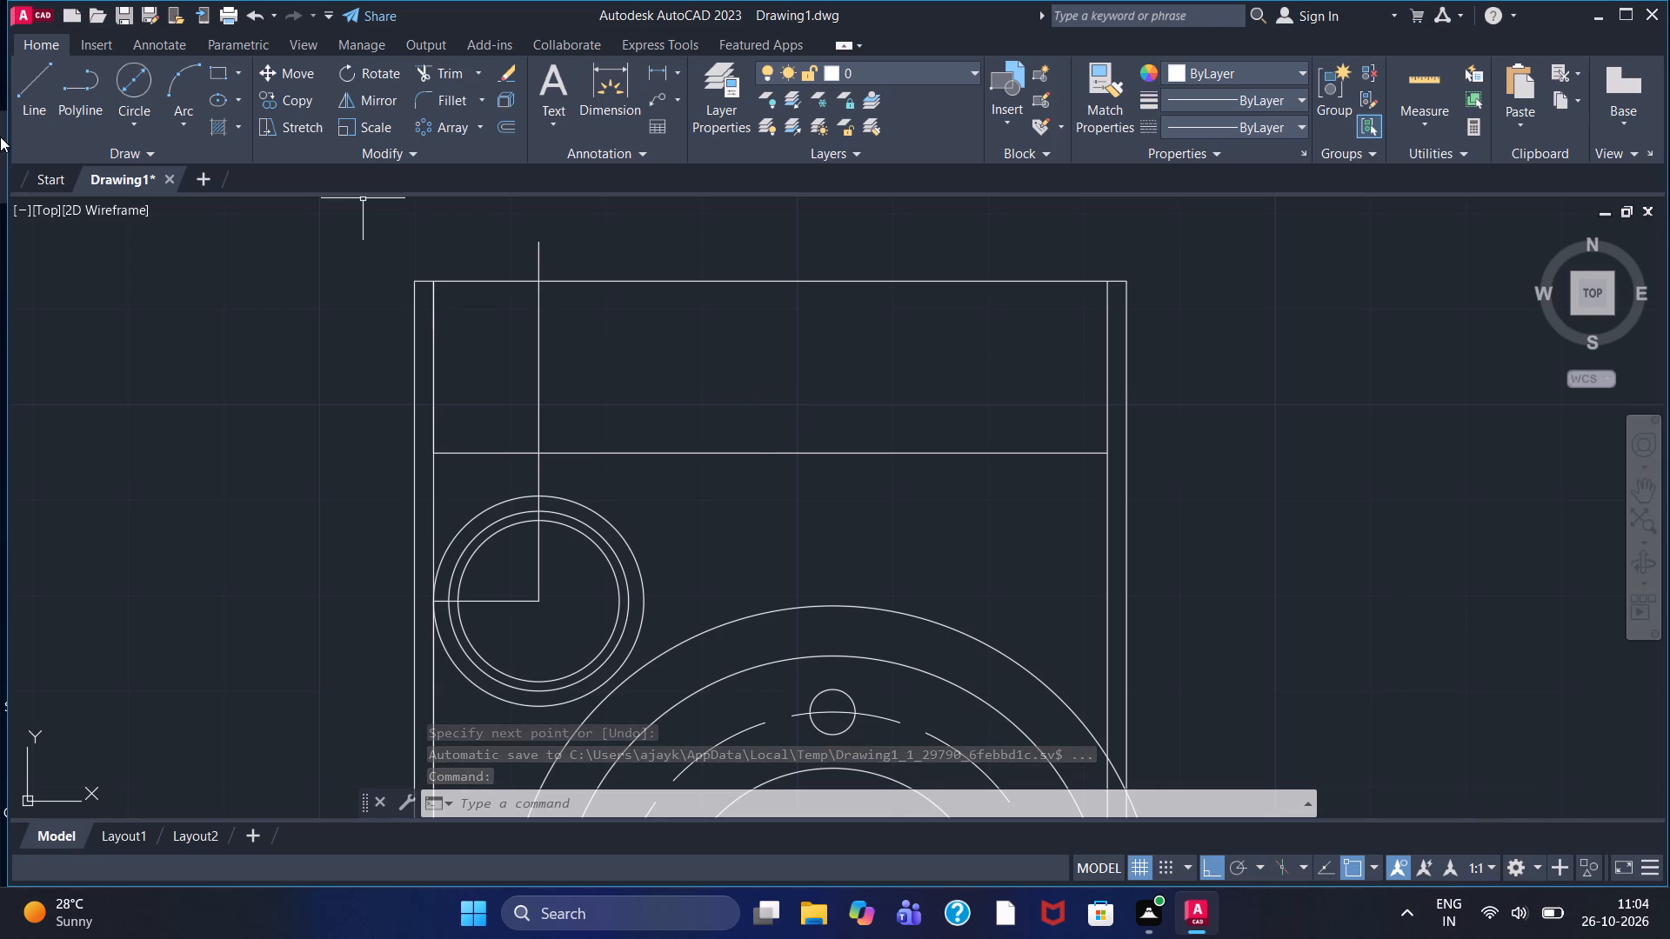
Draw connected lines from the vertical line's upper end: 20 to the right, then about 43 down into the large outer circle.
left_click(37, 87)
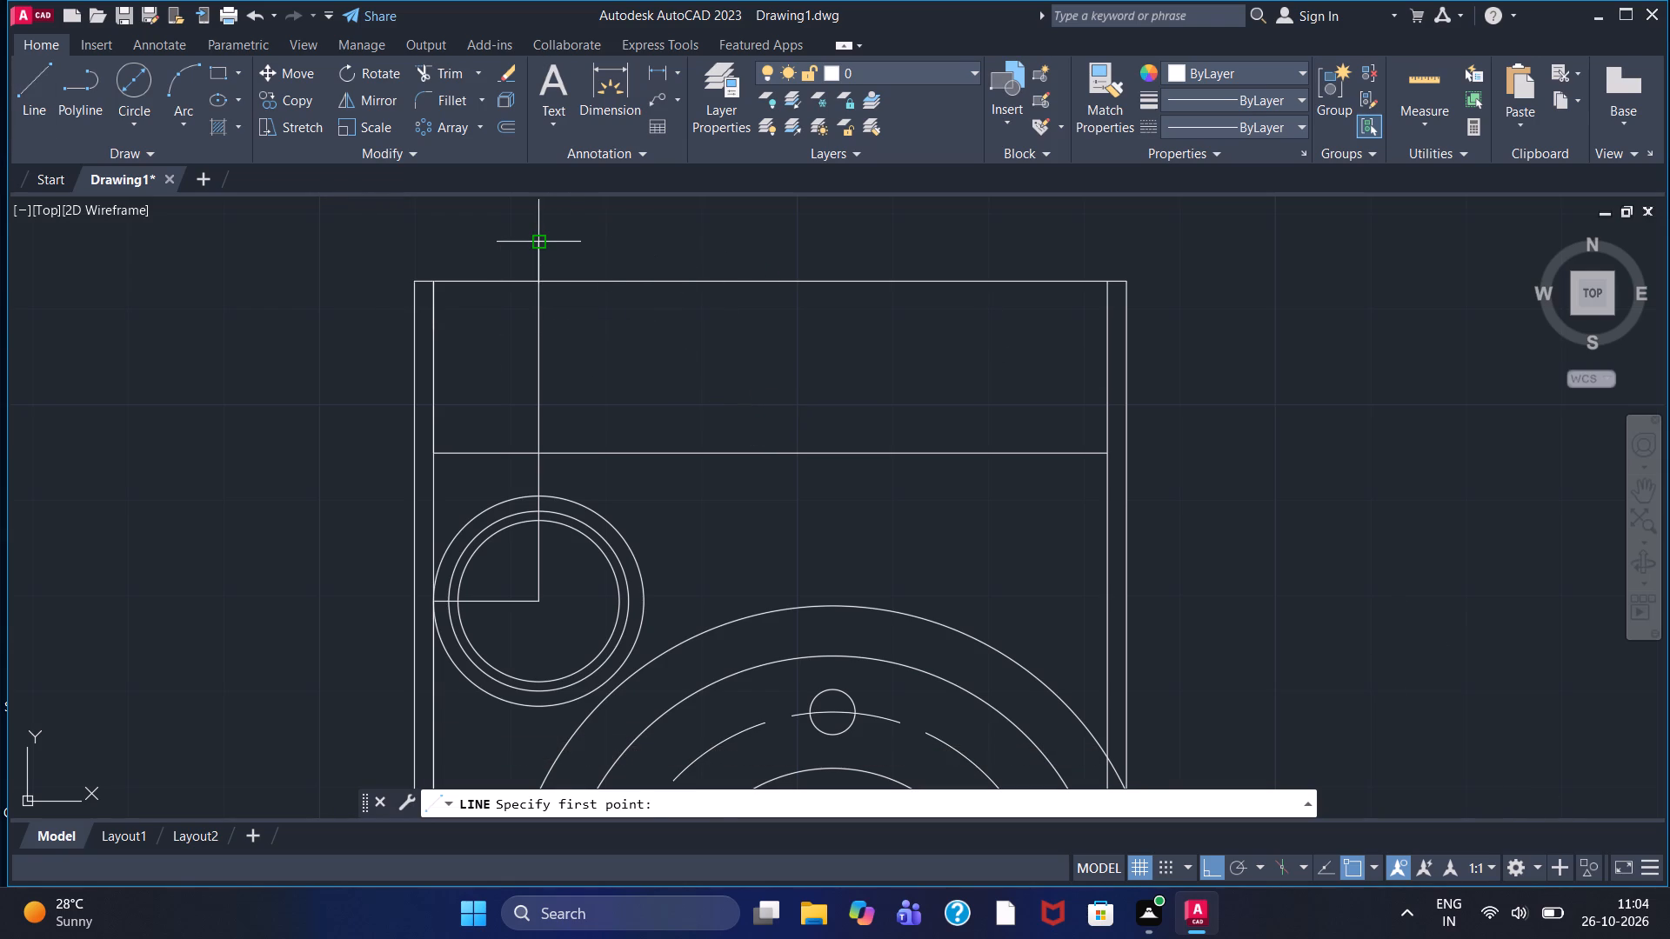
left_click(541, 242)
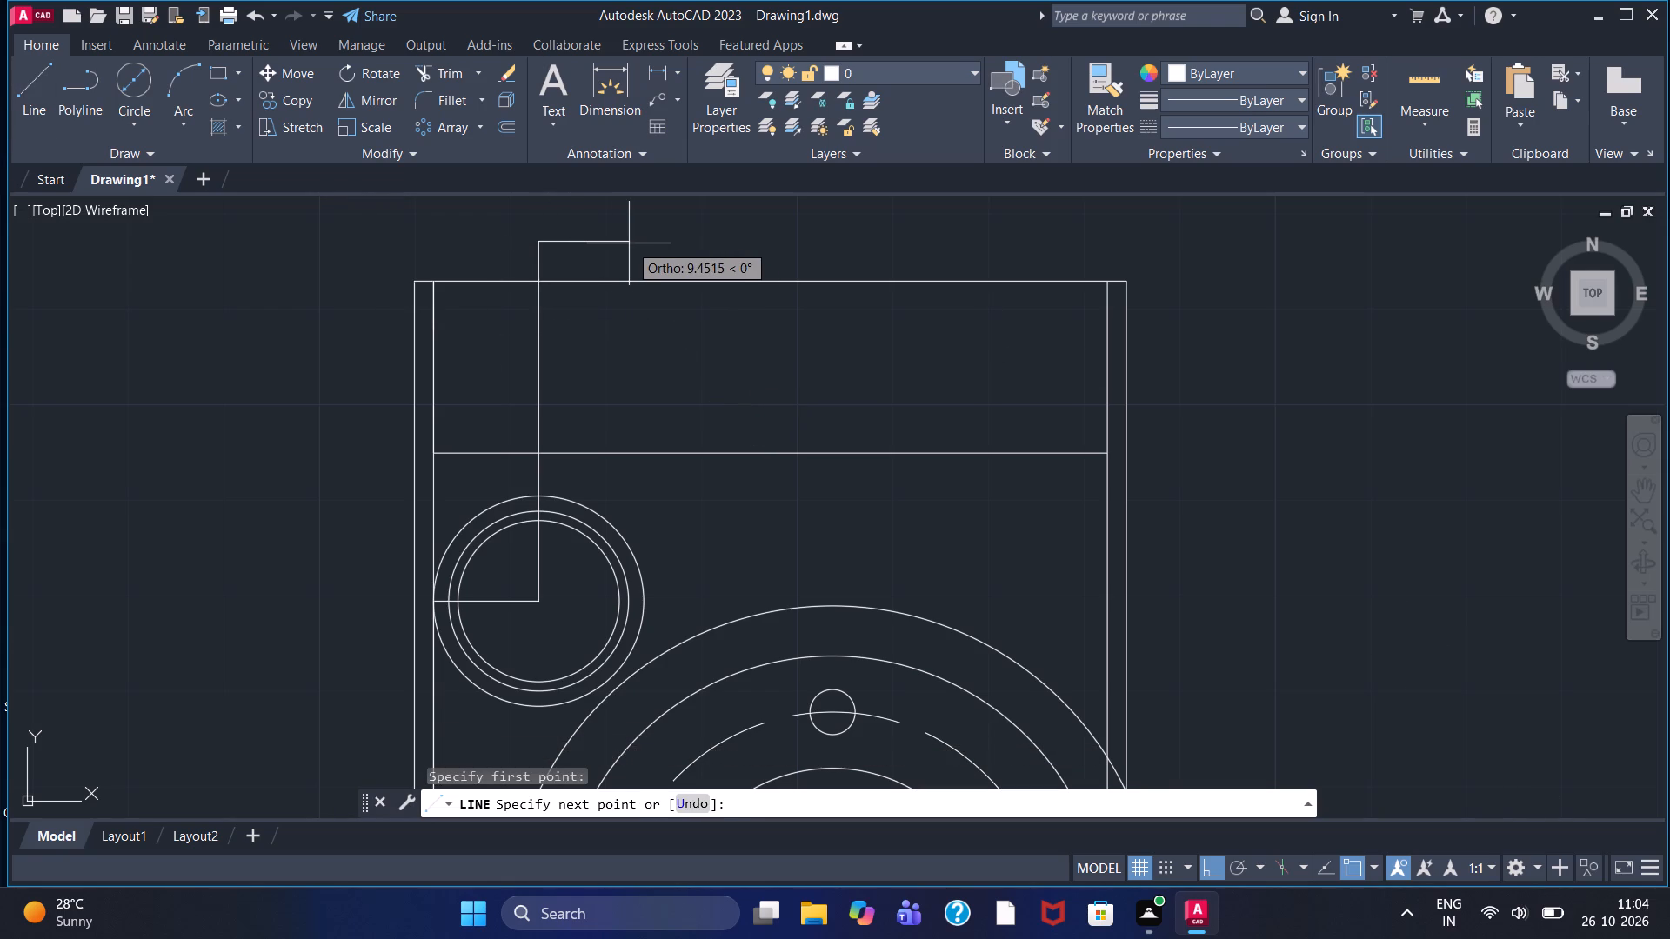
type("20")
key("Return")
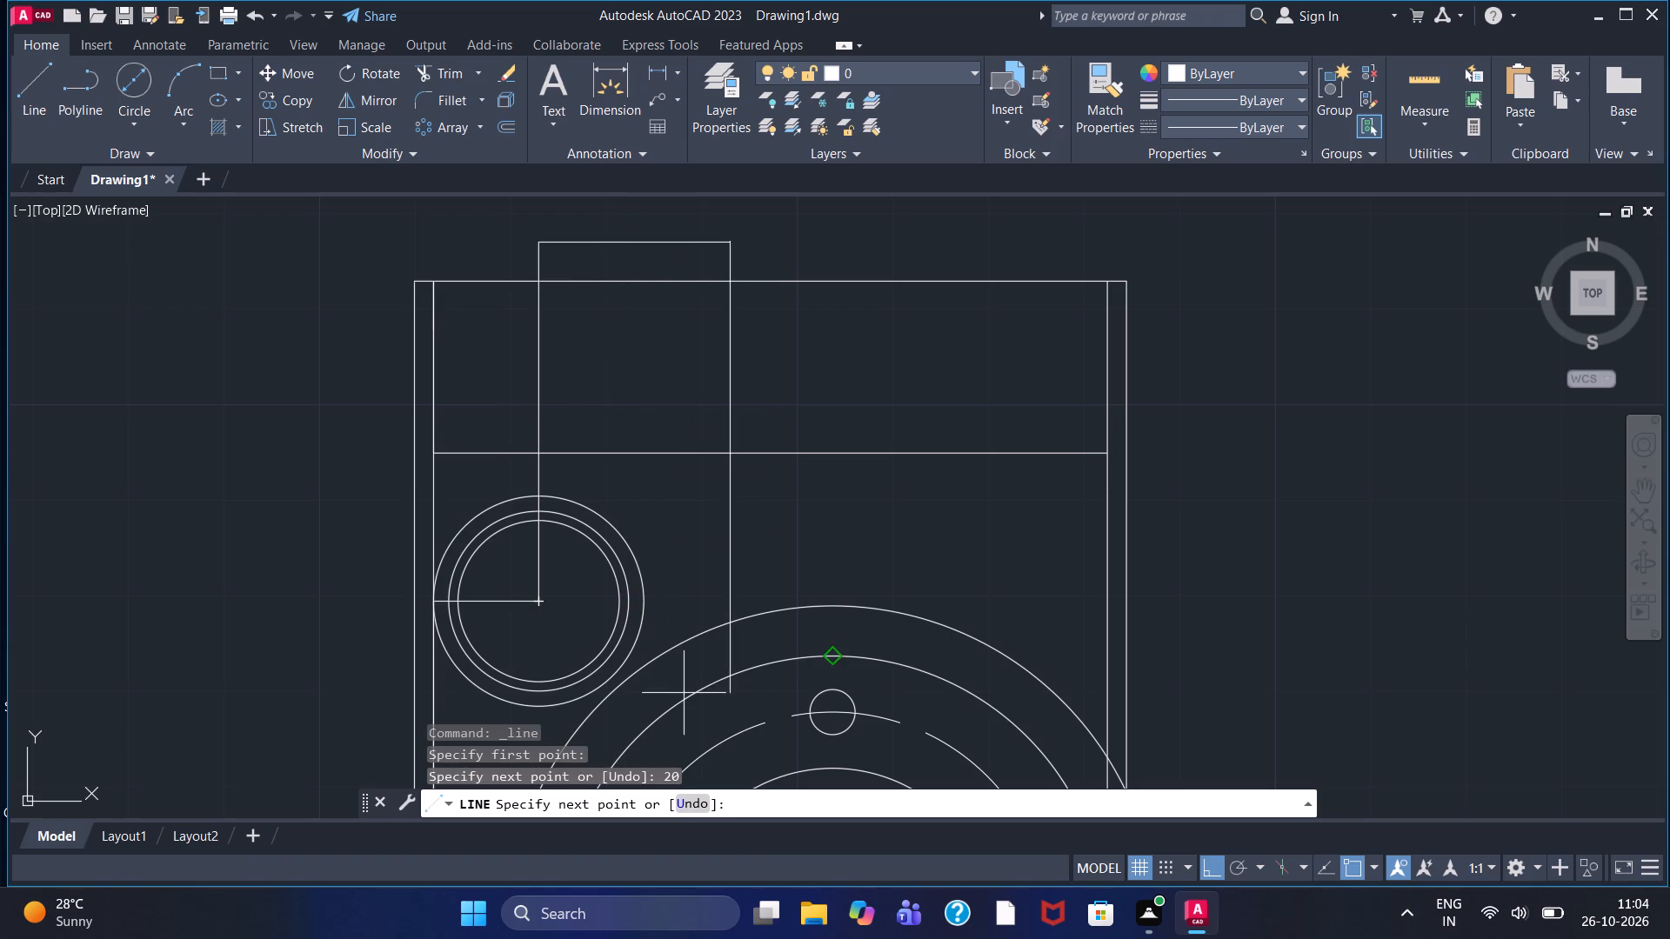
left_click(722, 652)
right_click(593, 489)
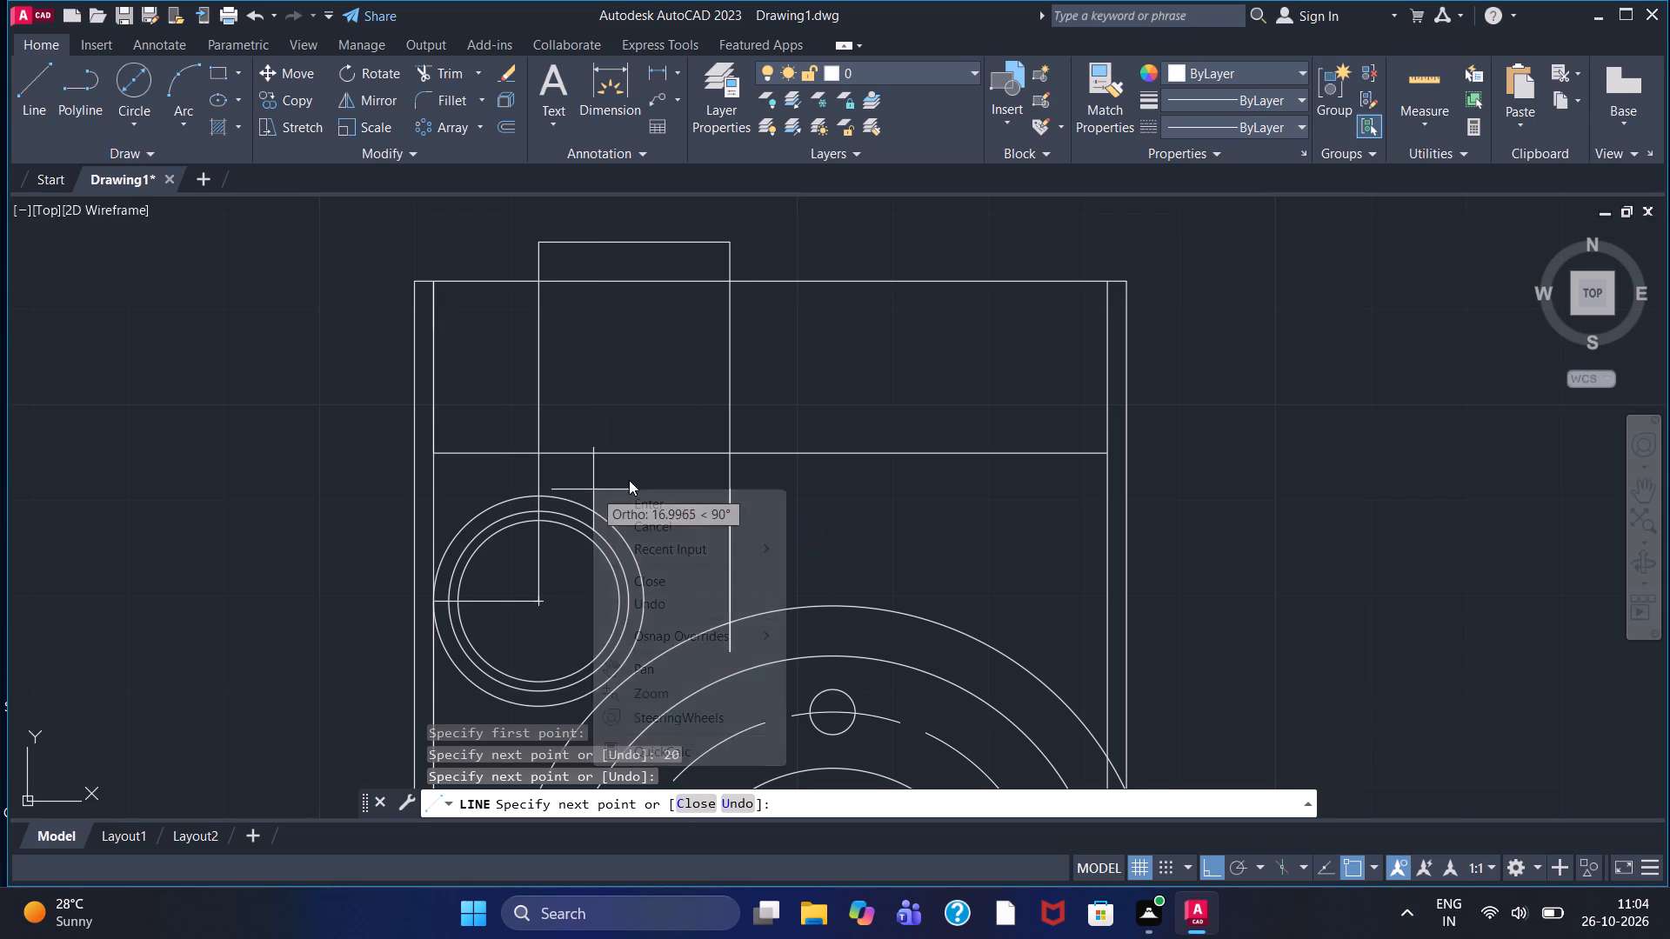
left_click(639, 501)
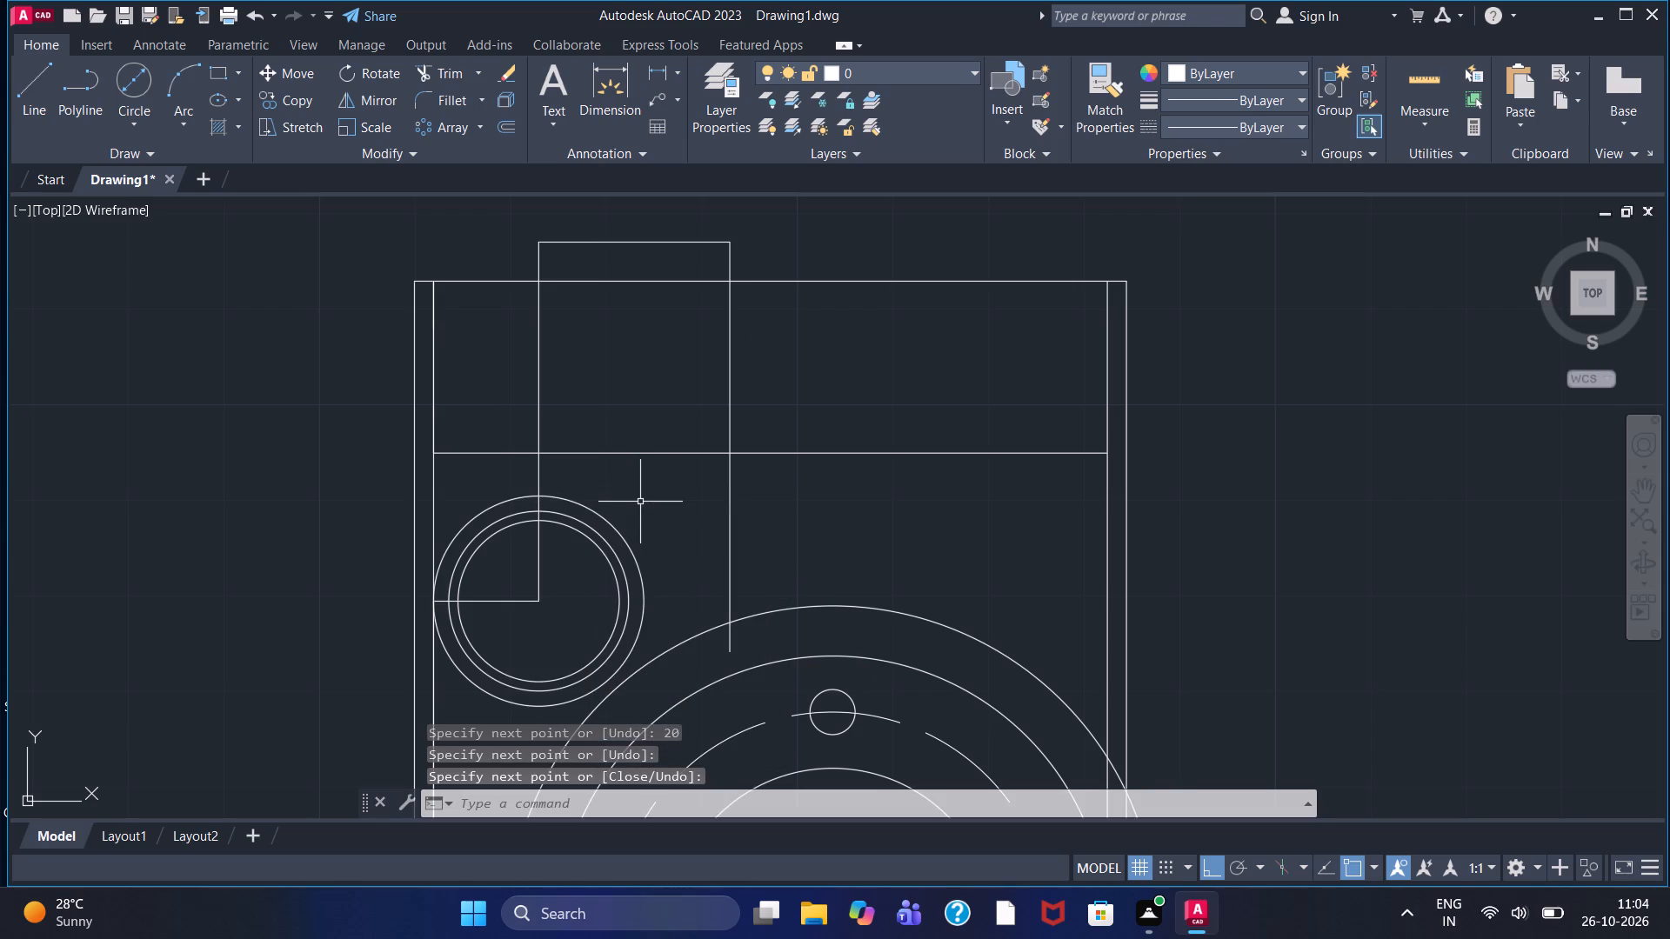
Trim both vertical lines above the outline's top edge and remove the 20-long horizontal line joining them.
left_click(34, 90)
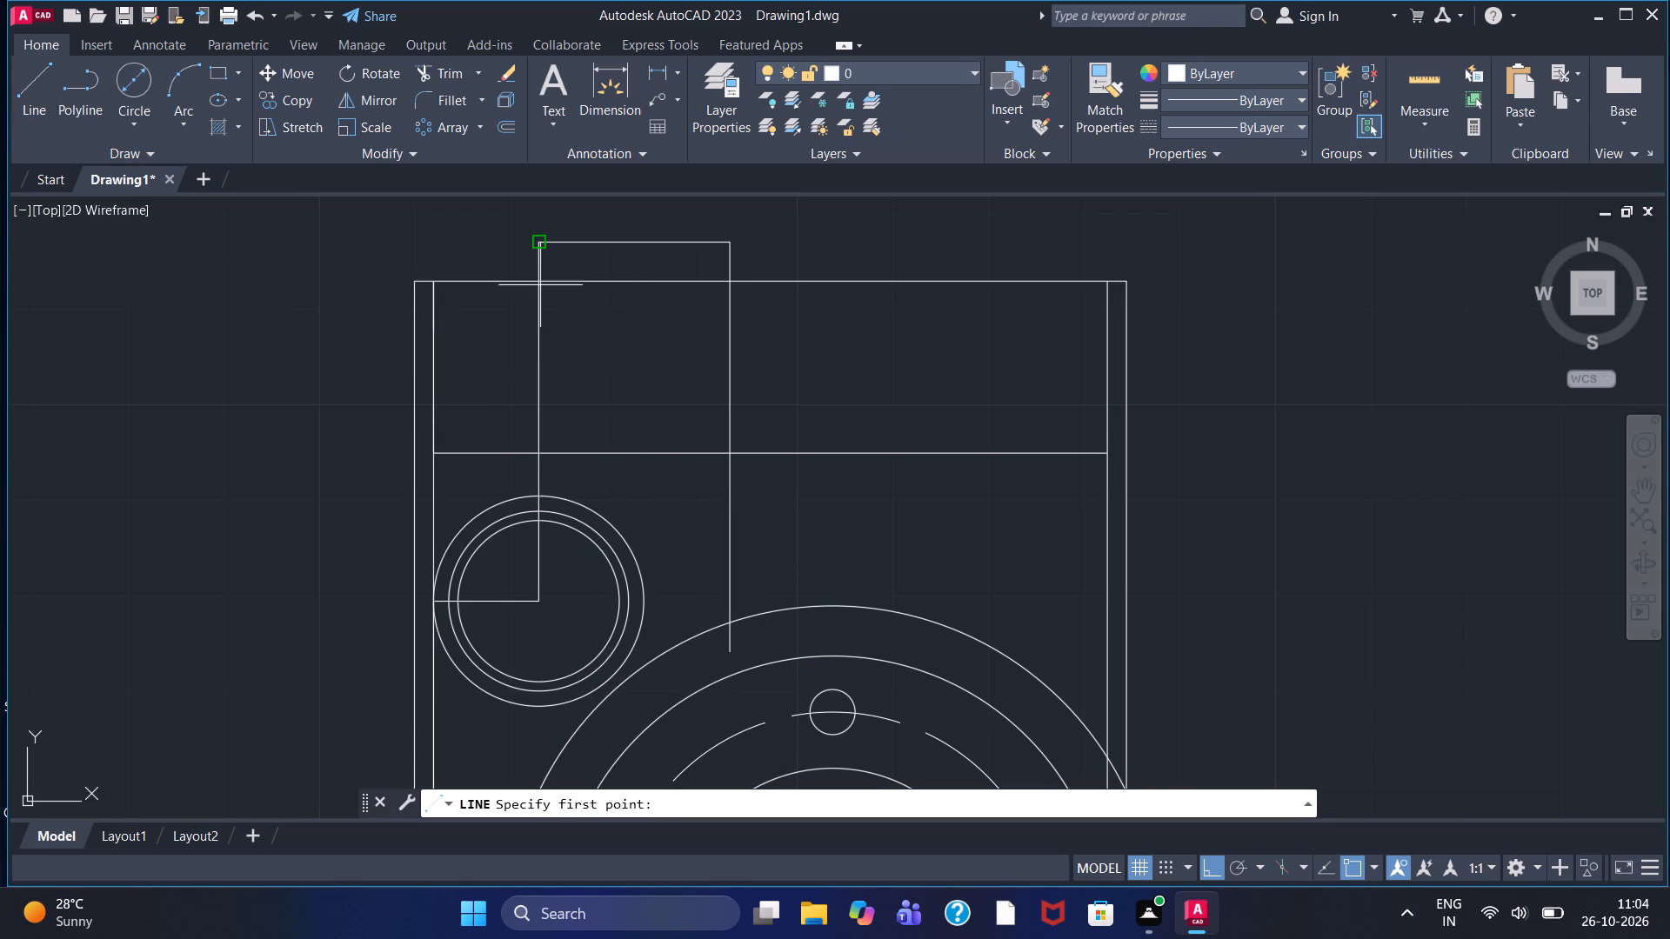
left_click(428, 70)
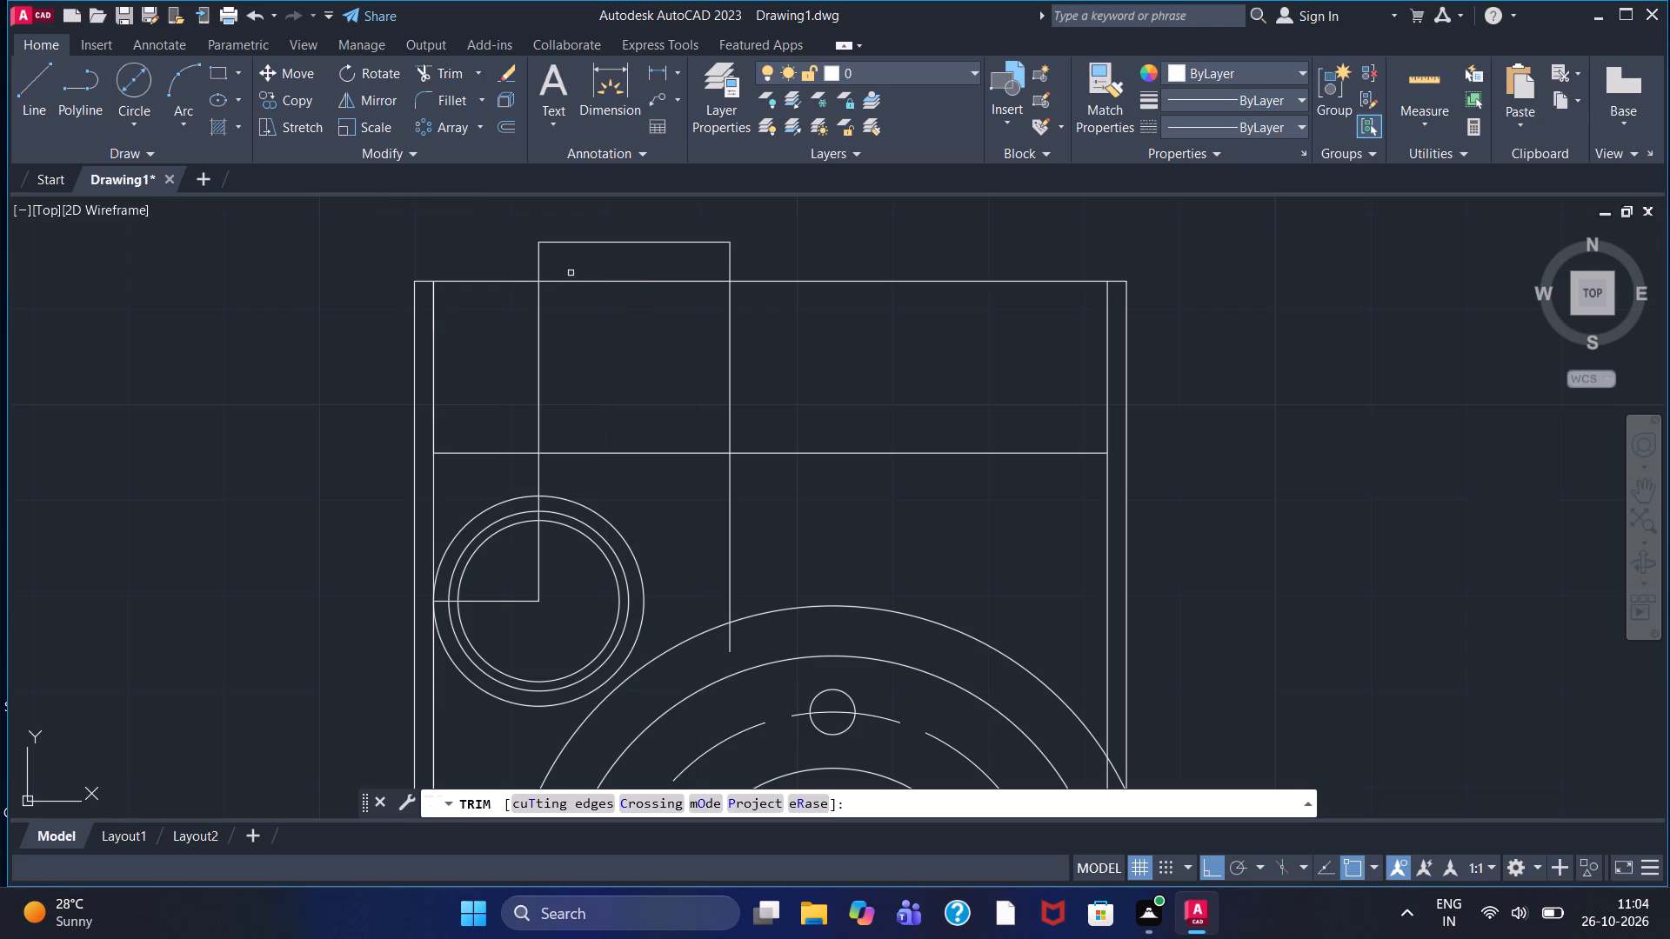
left_click(538, 257)
left_click(561, 240)
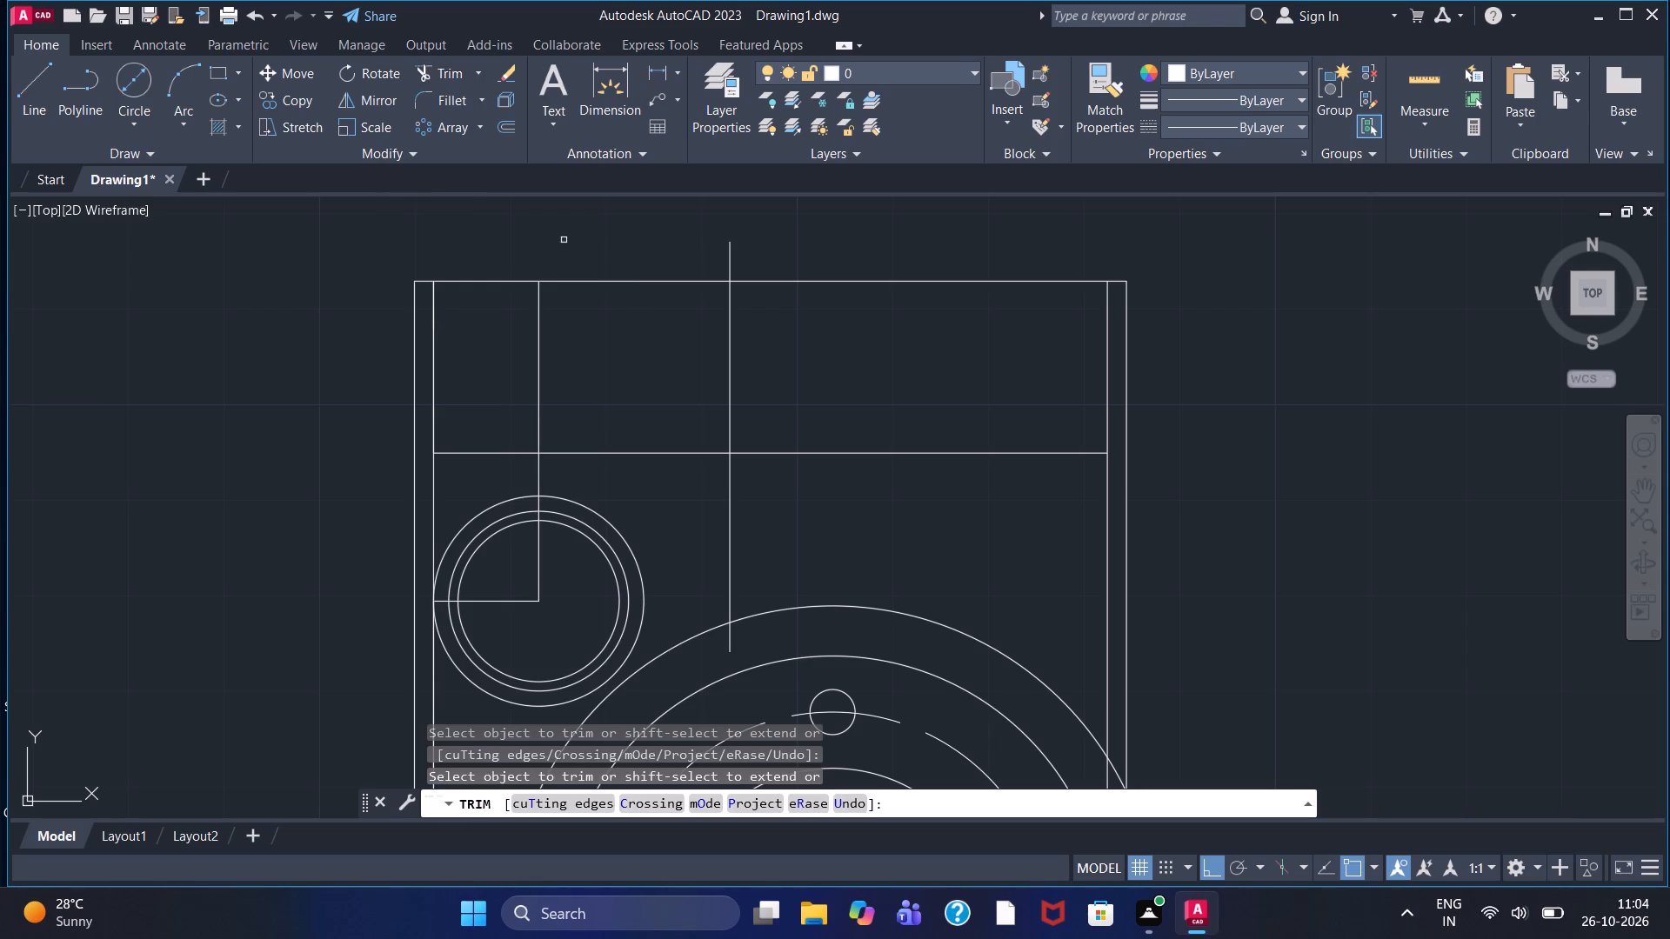
left_click(729, 263)
From the top of the vertical above the small circles, draw connected lines: 2 right, down past the horizontal line, 2 right, up past the top edge.
left_click(31, 82)
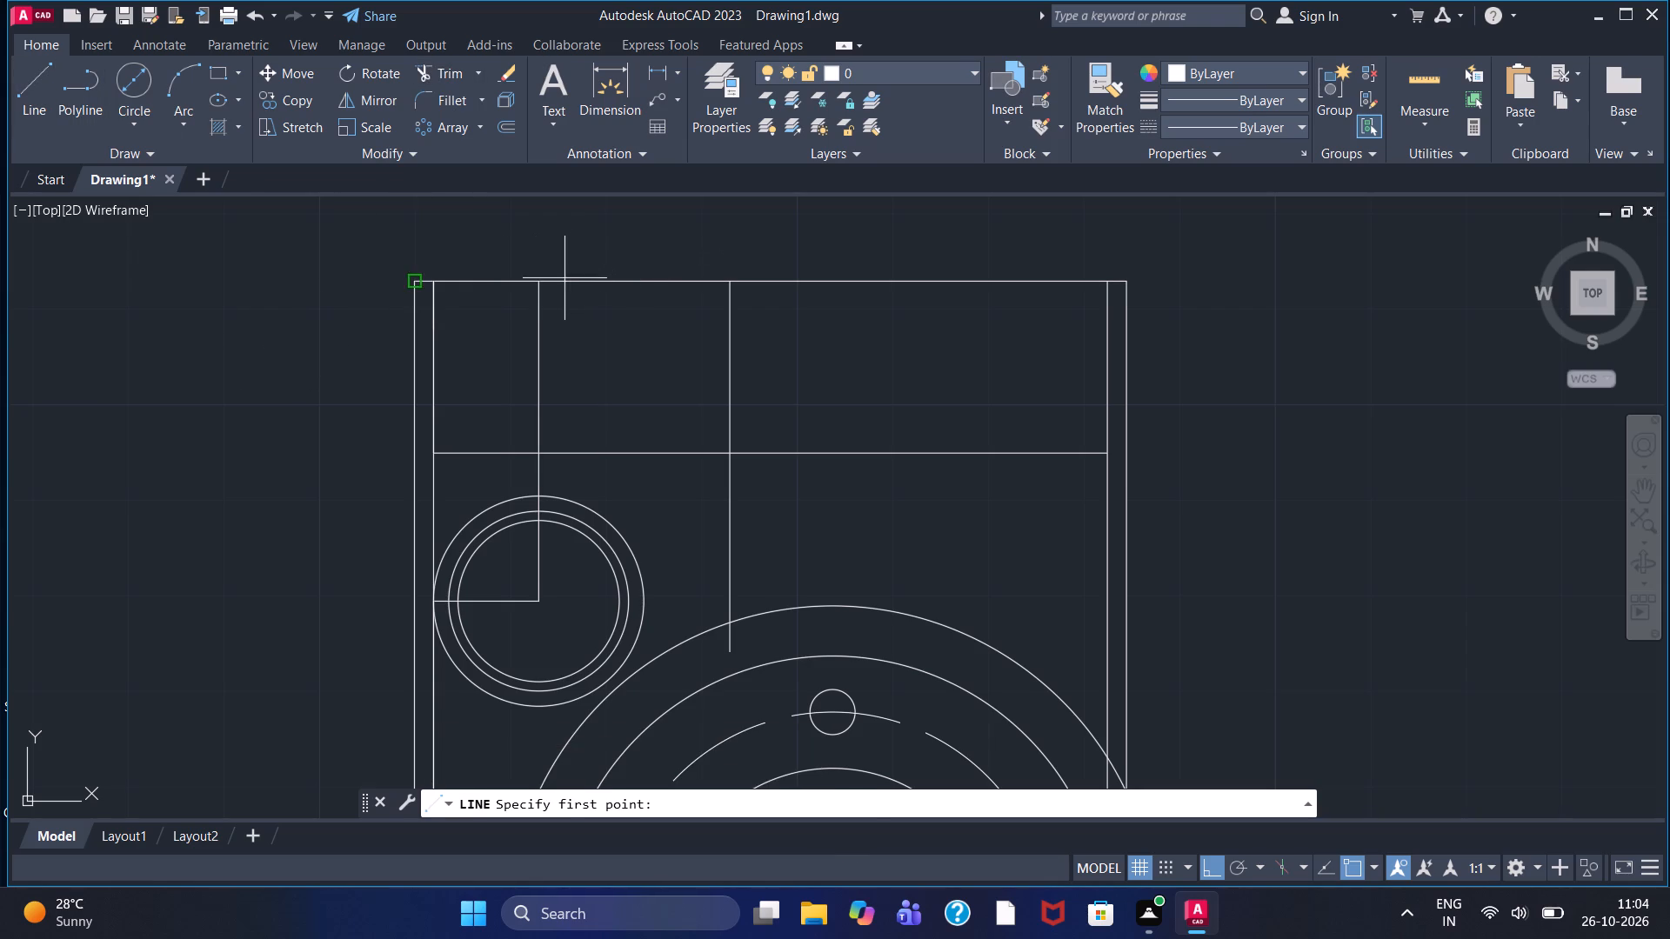
left_click(538, 282)
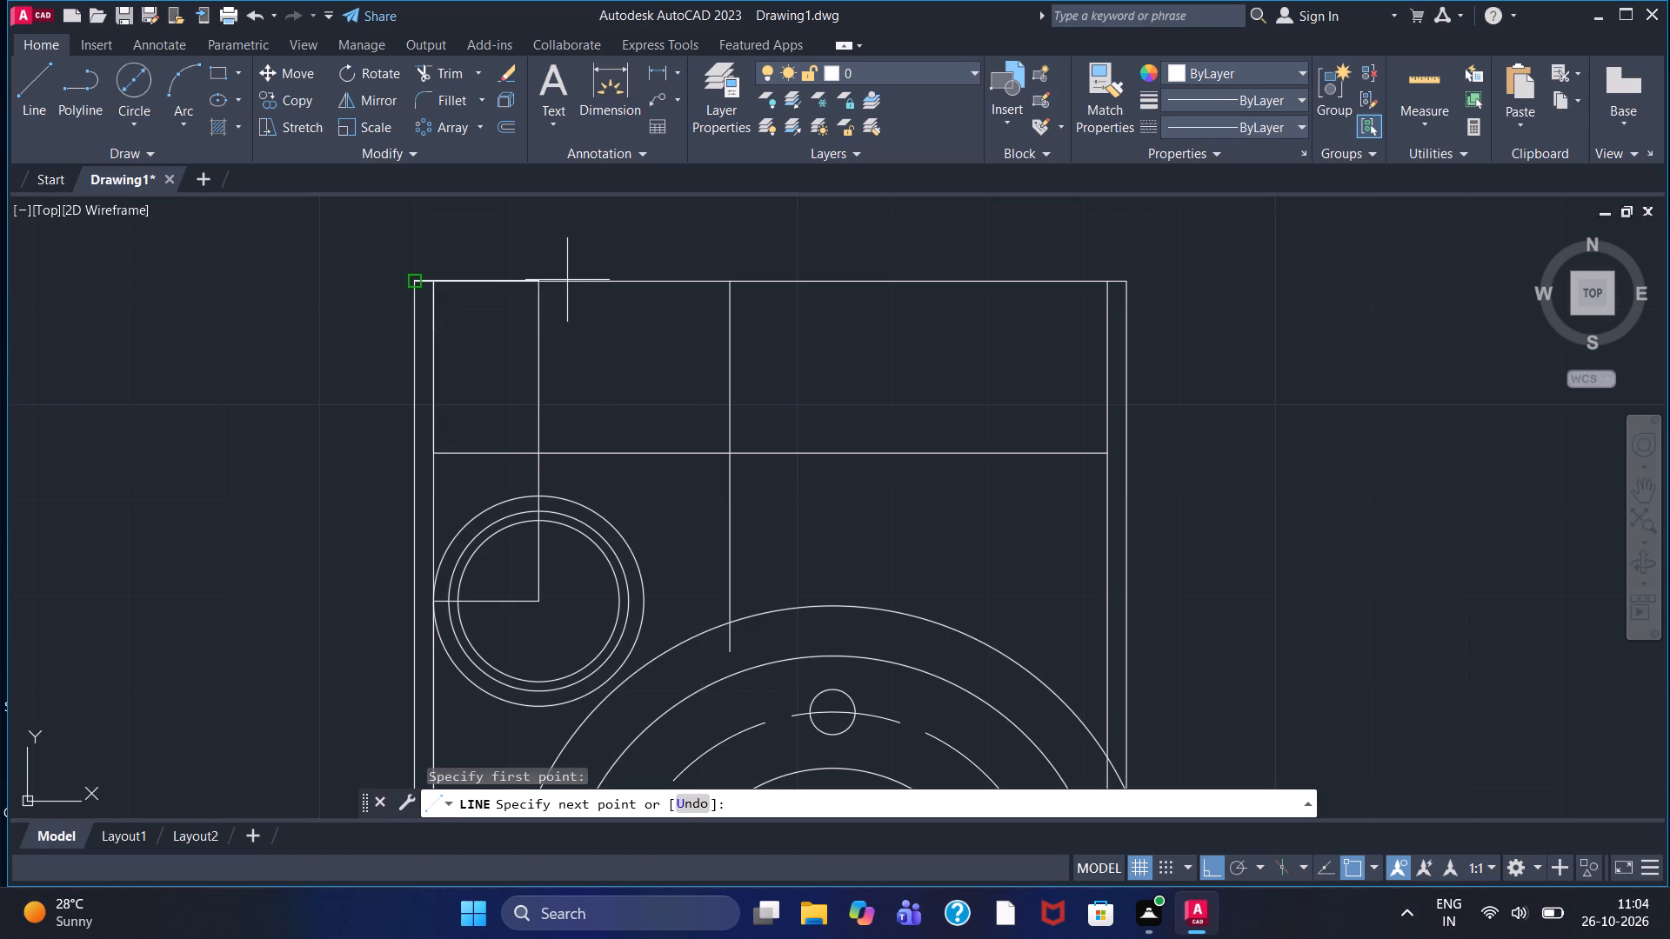
scroll(571, 288, "up", 4)
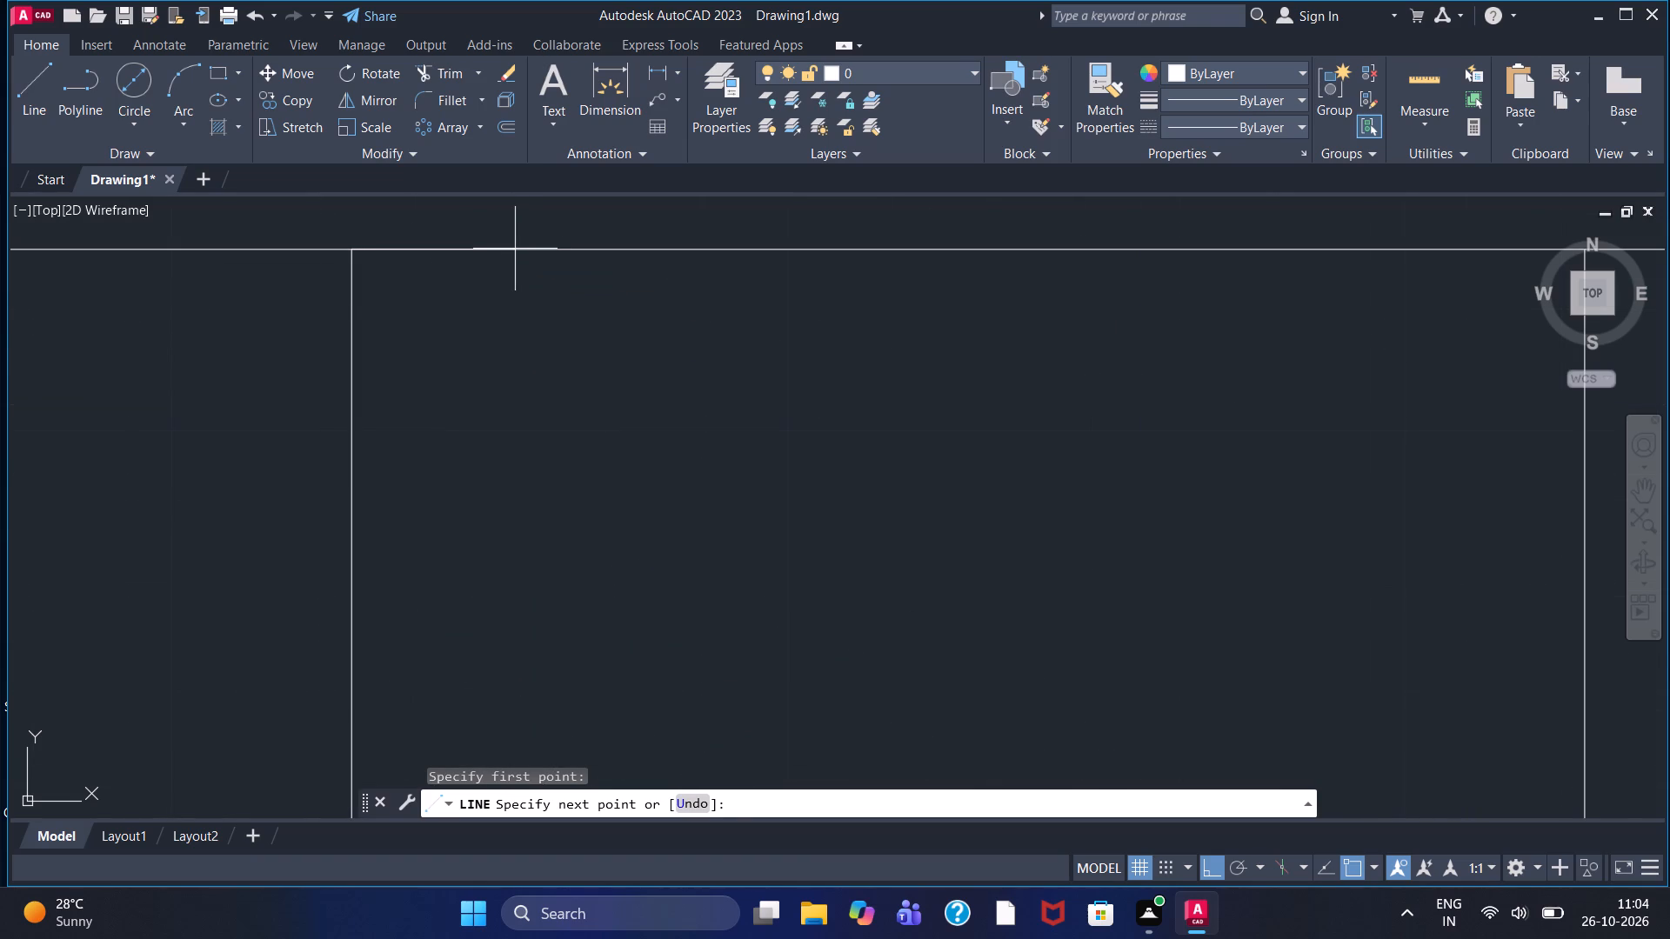
key("2")
key("Return")
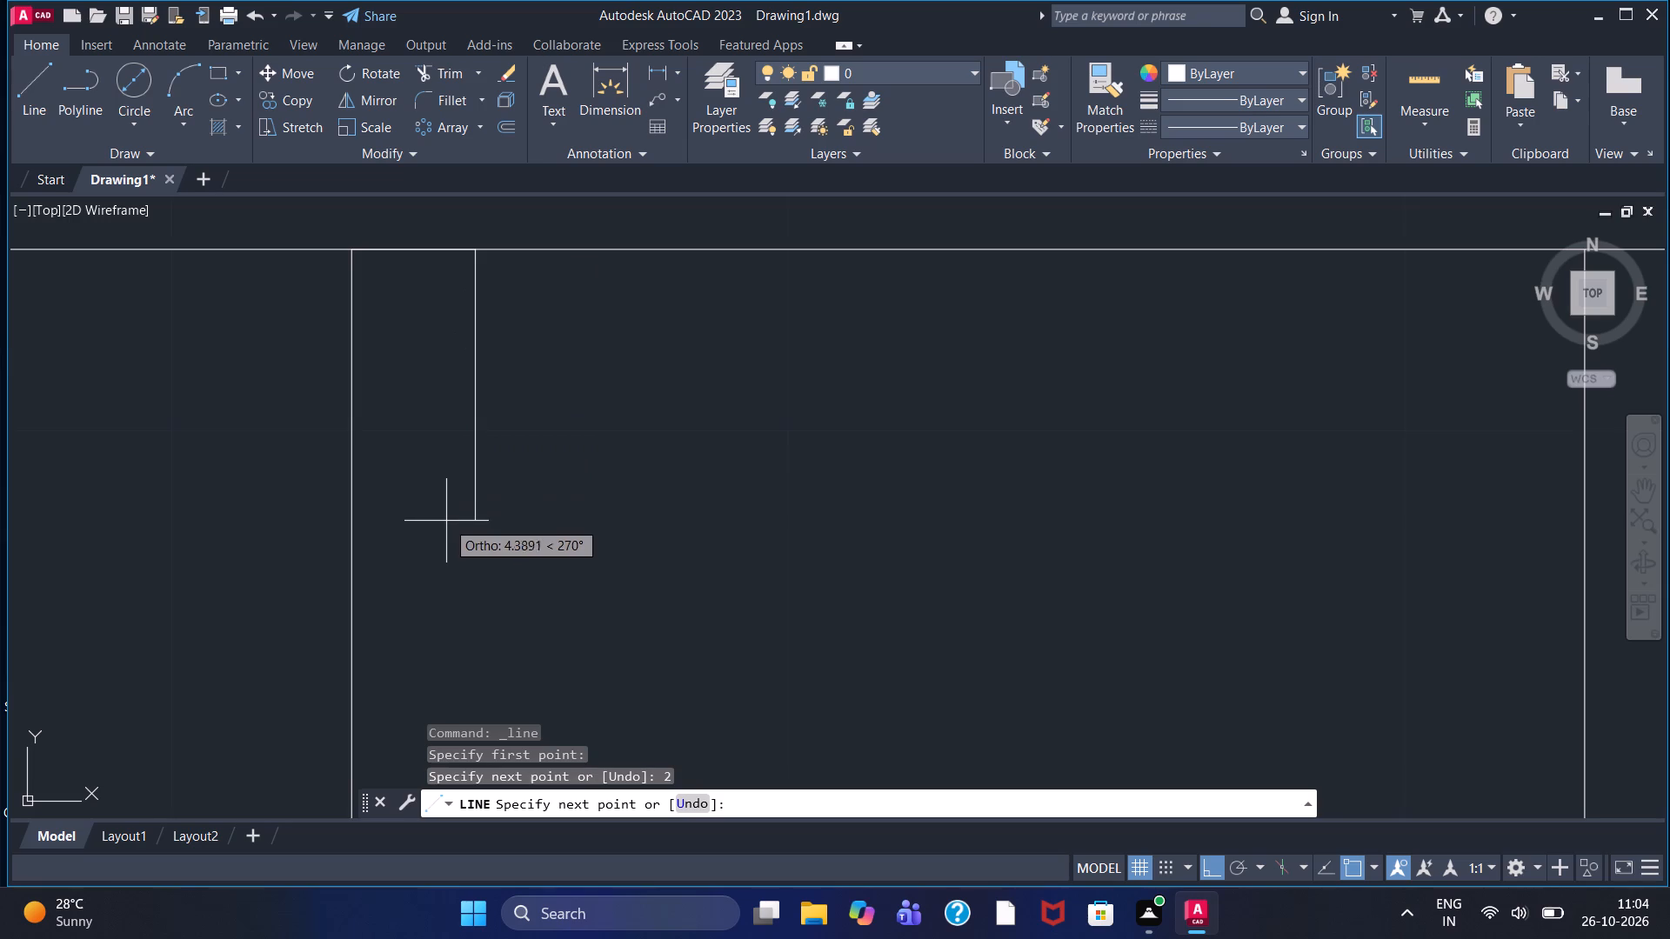
scroll(448, 511, "down", 3)
middle_click_drag(472, 623, 461, 404)
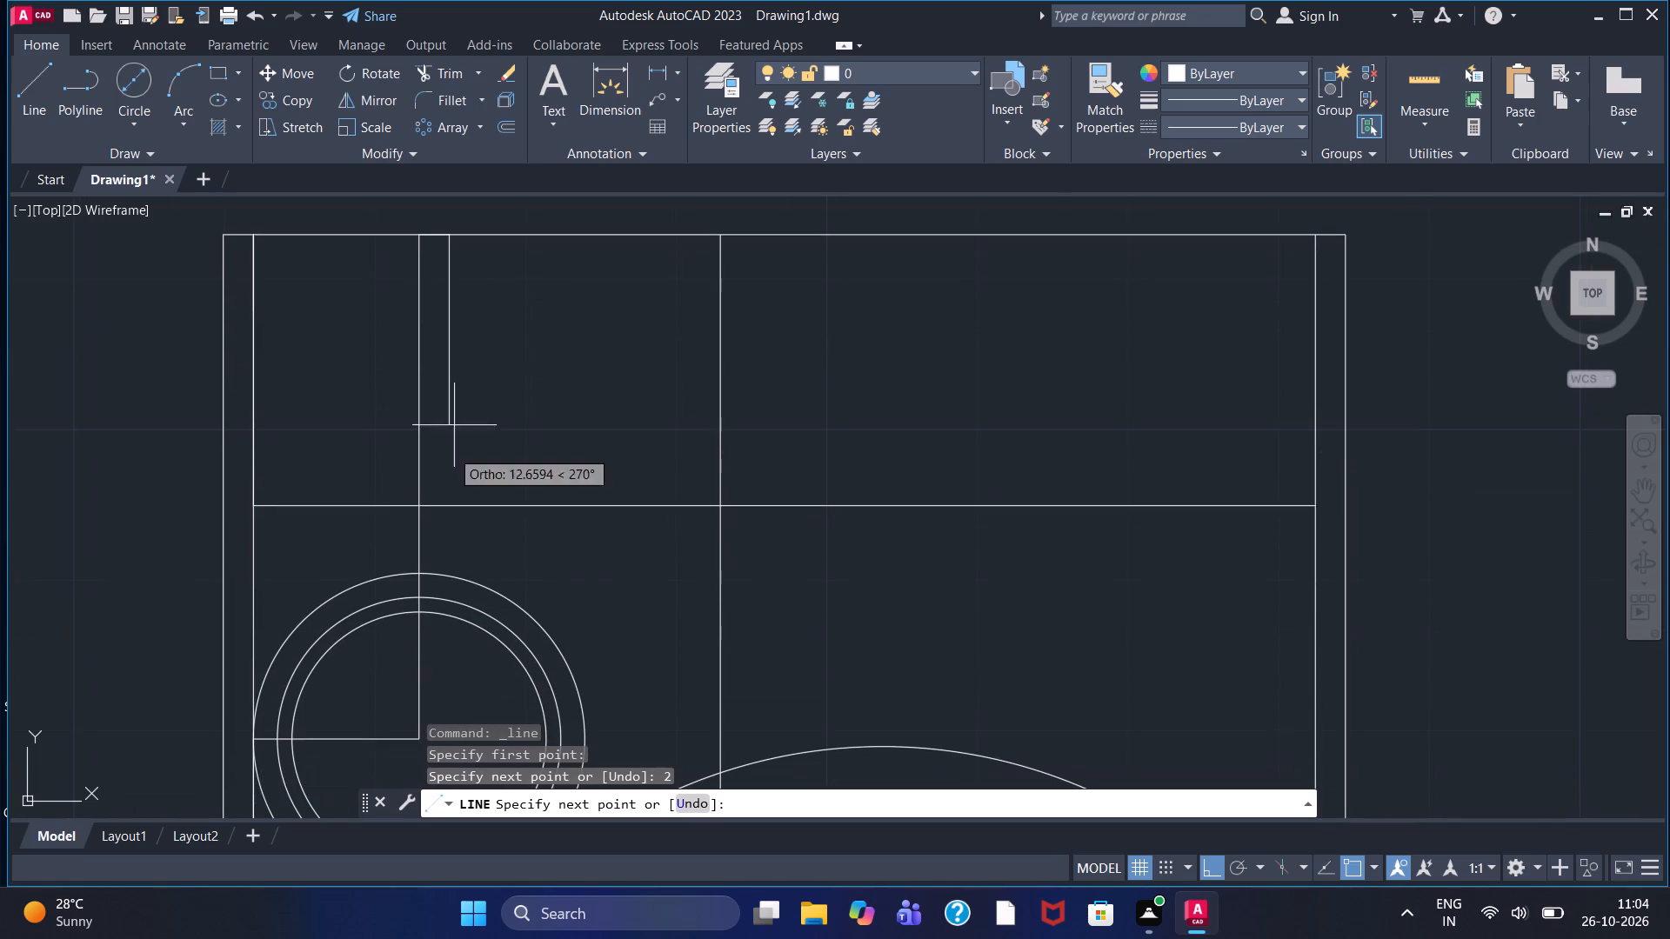
left_click(447, 529)
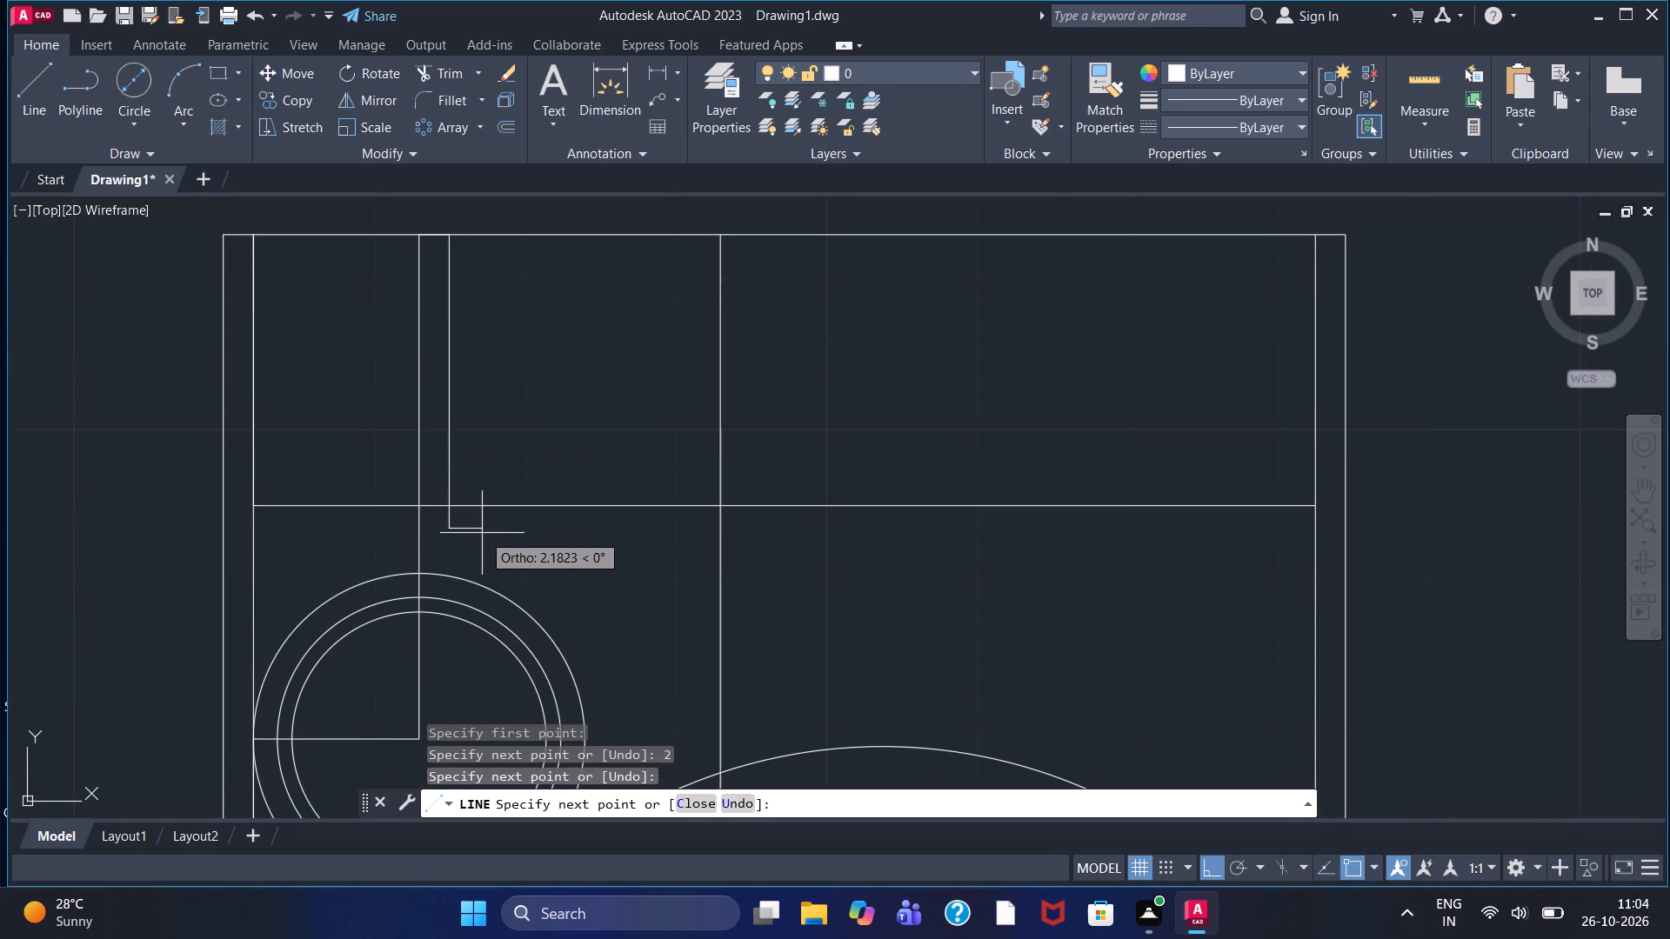
key("2")
key("Return")
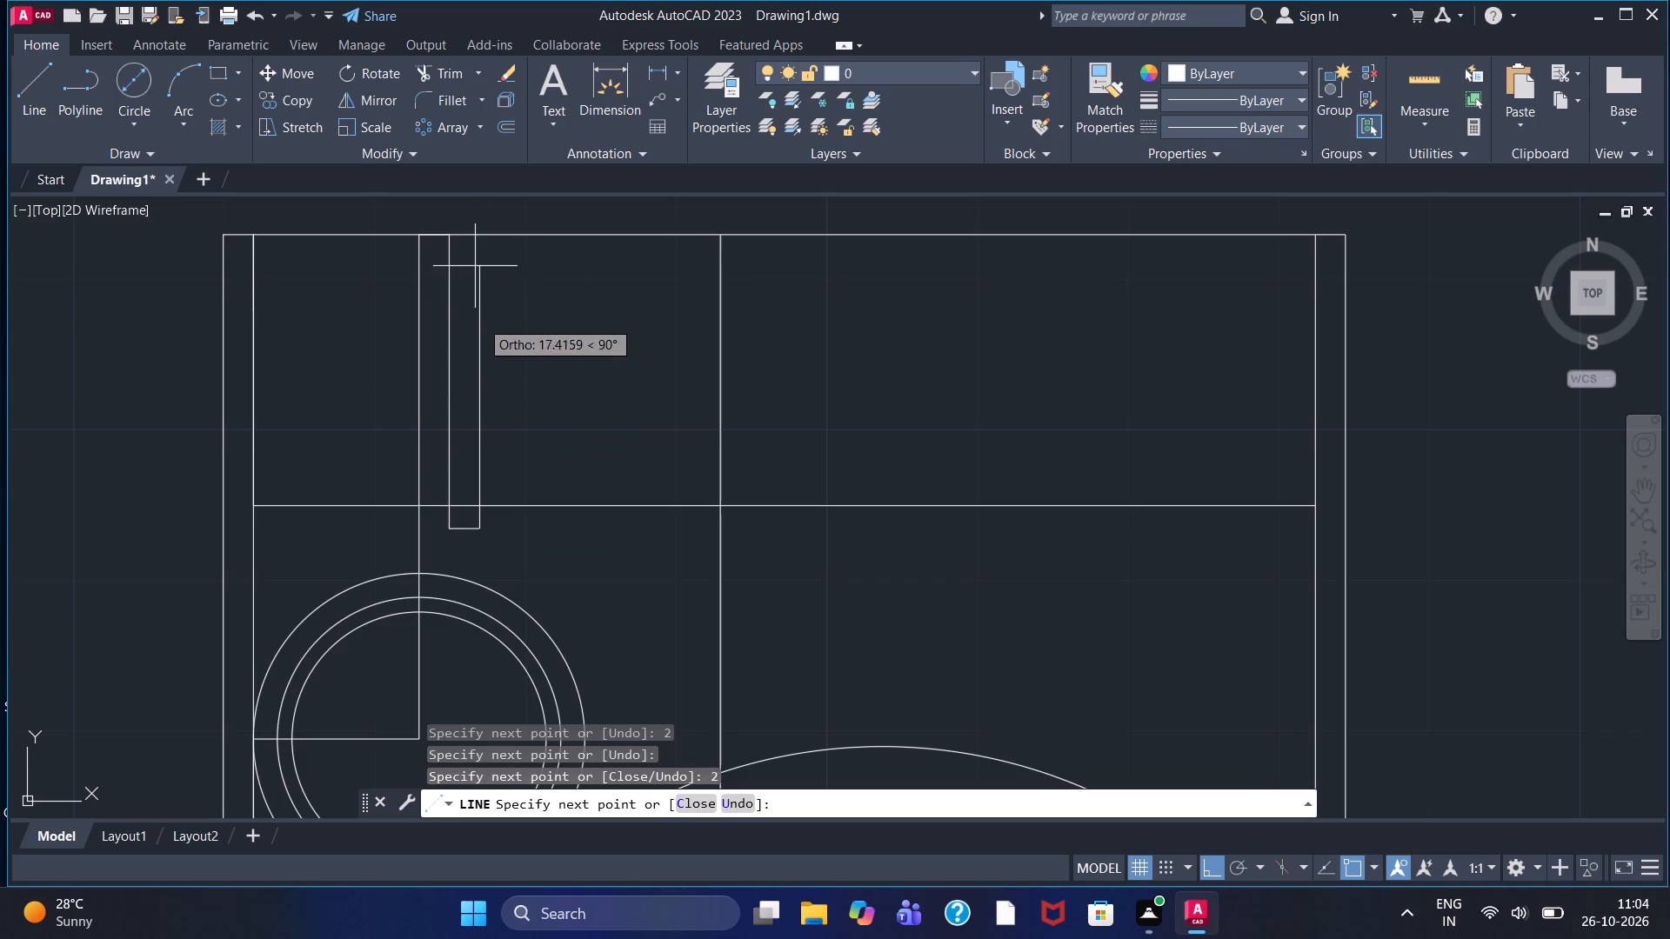
left_click(498, 218)
right_click(498, 218)
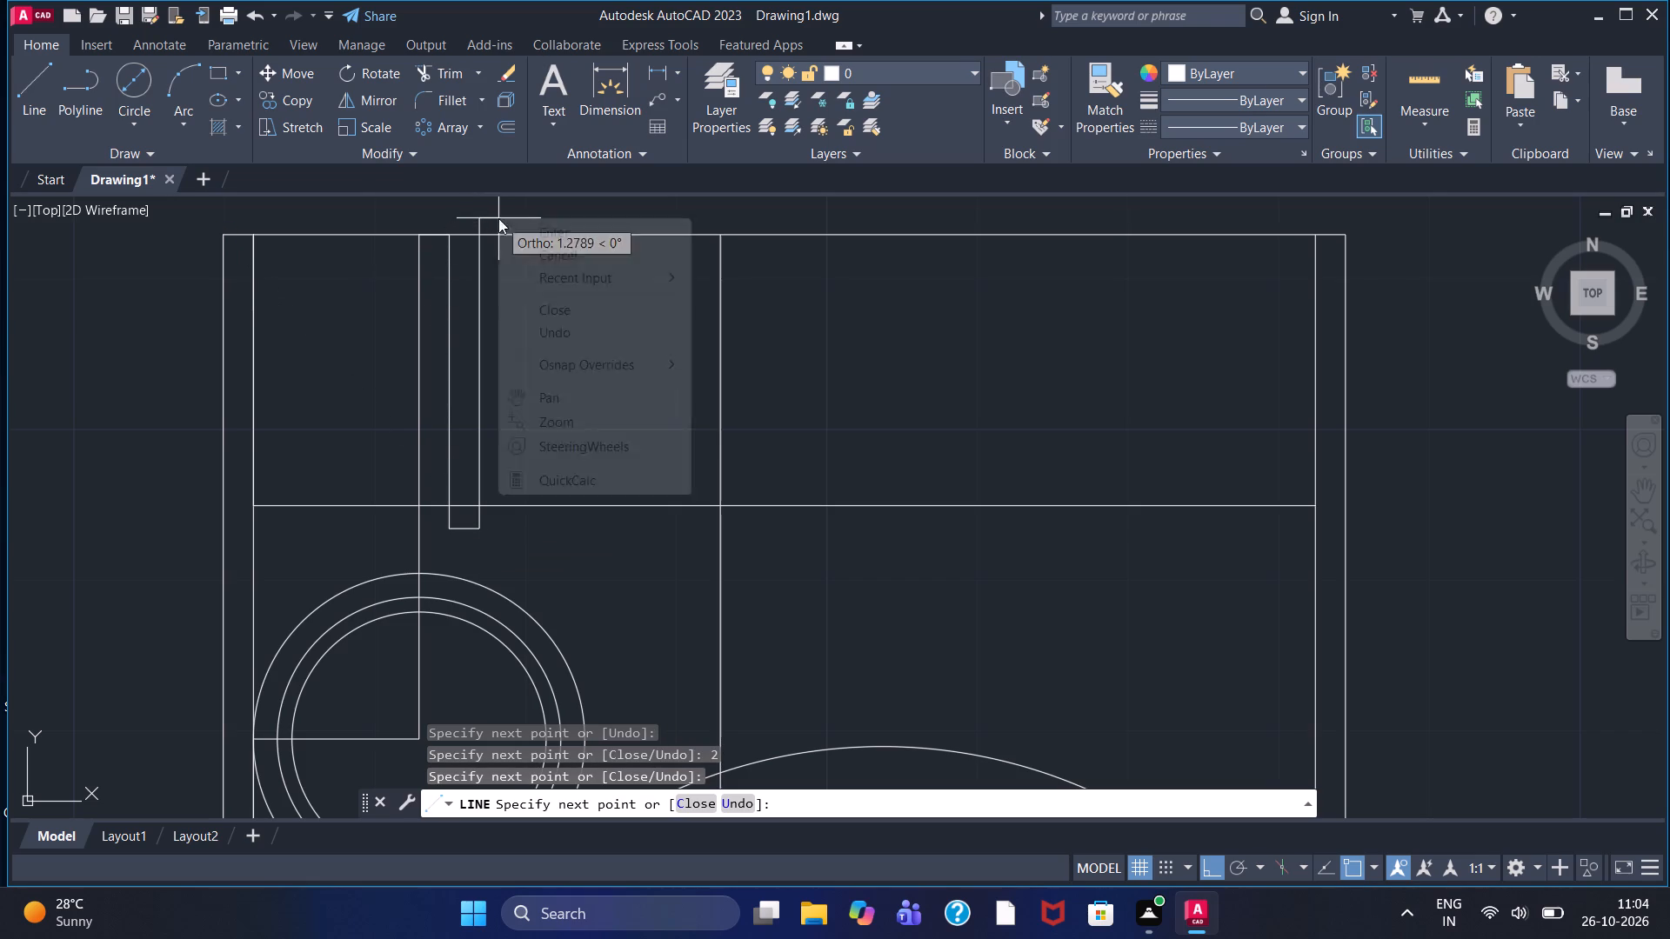
left_click(516, 227)
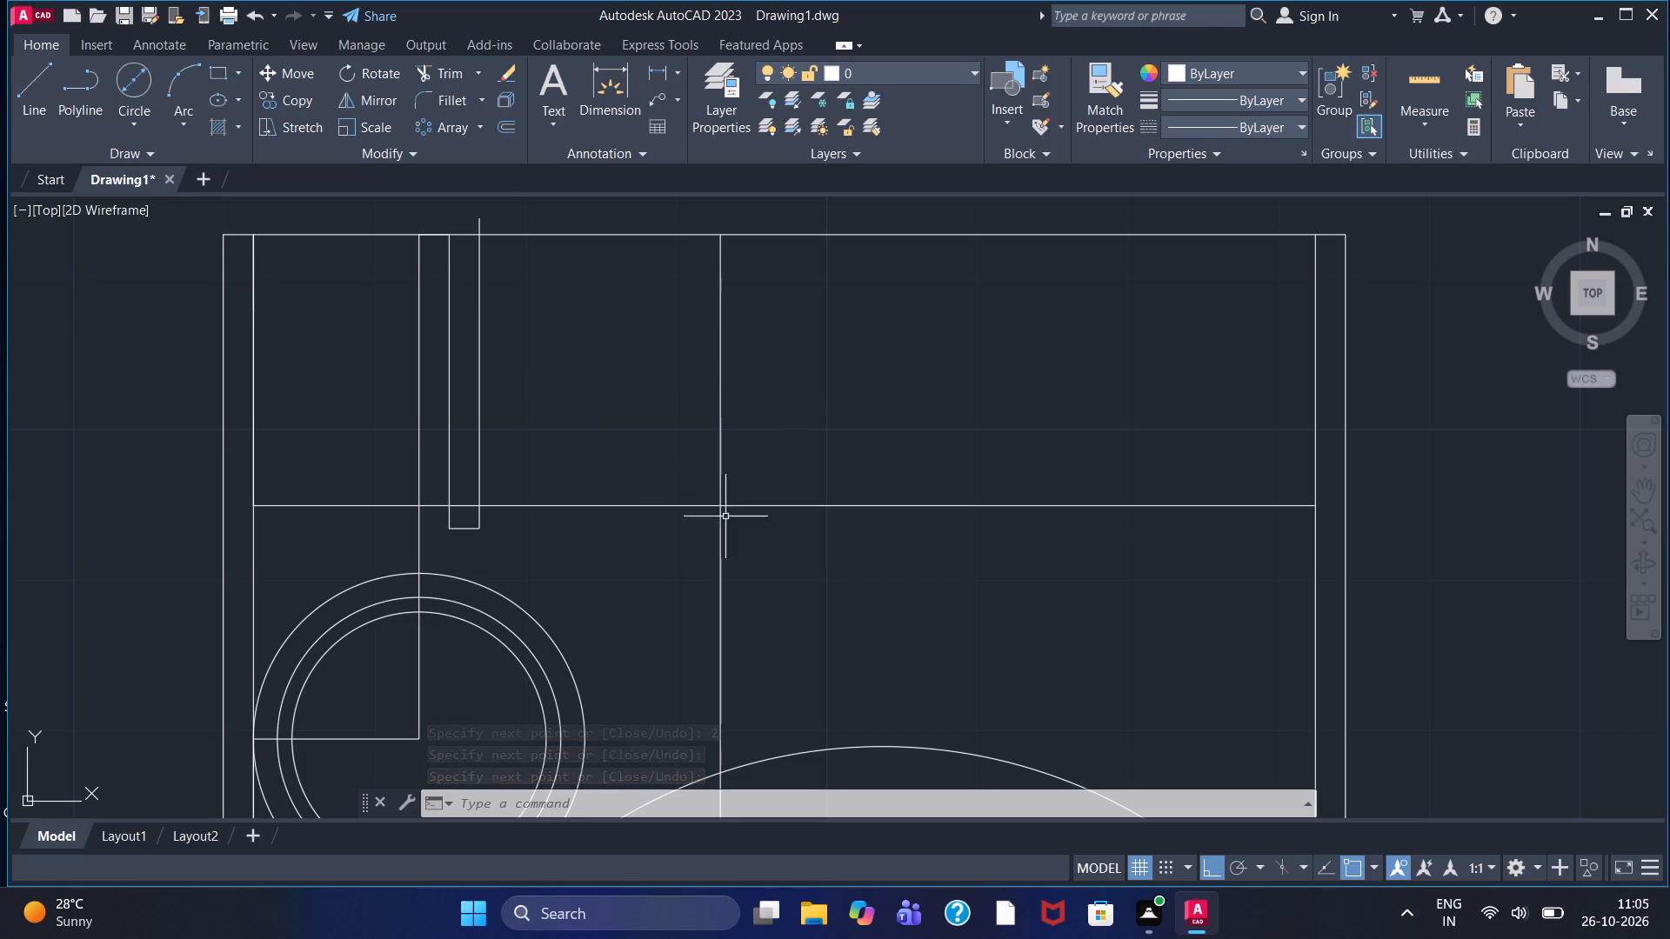
From the inner right wall's top, draw connected lines: 3 left, down past the horizontal, 3 left, up past the top edge, 5 left, down past the horizontal.
middle_click_drag(1156, 421, 828, 465)
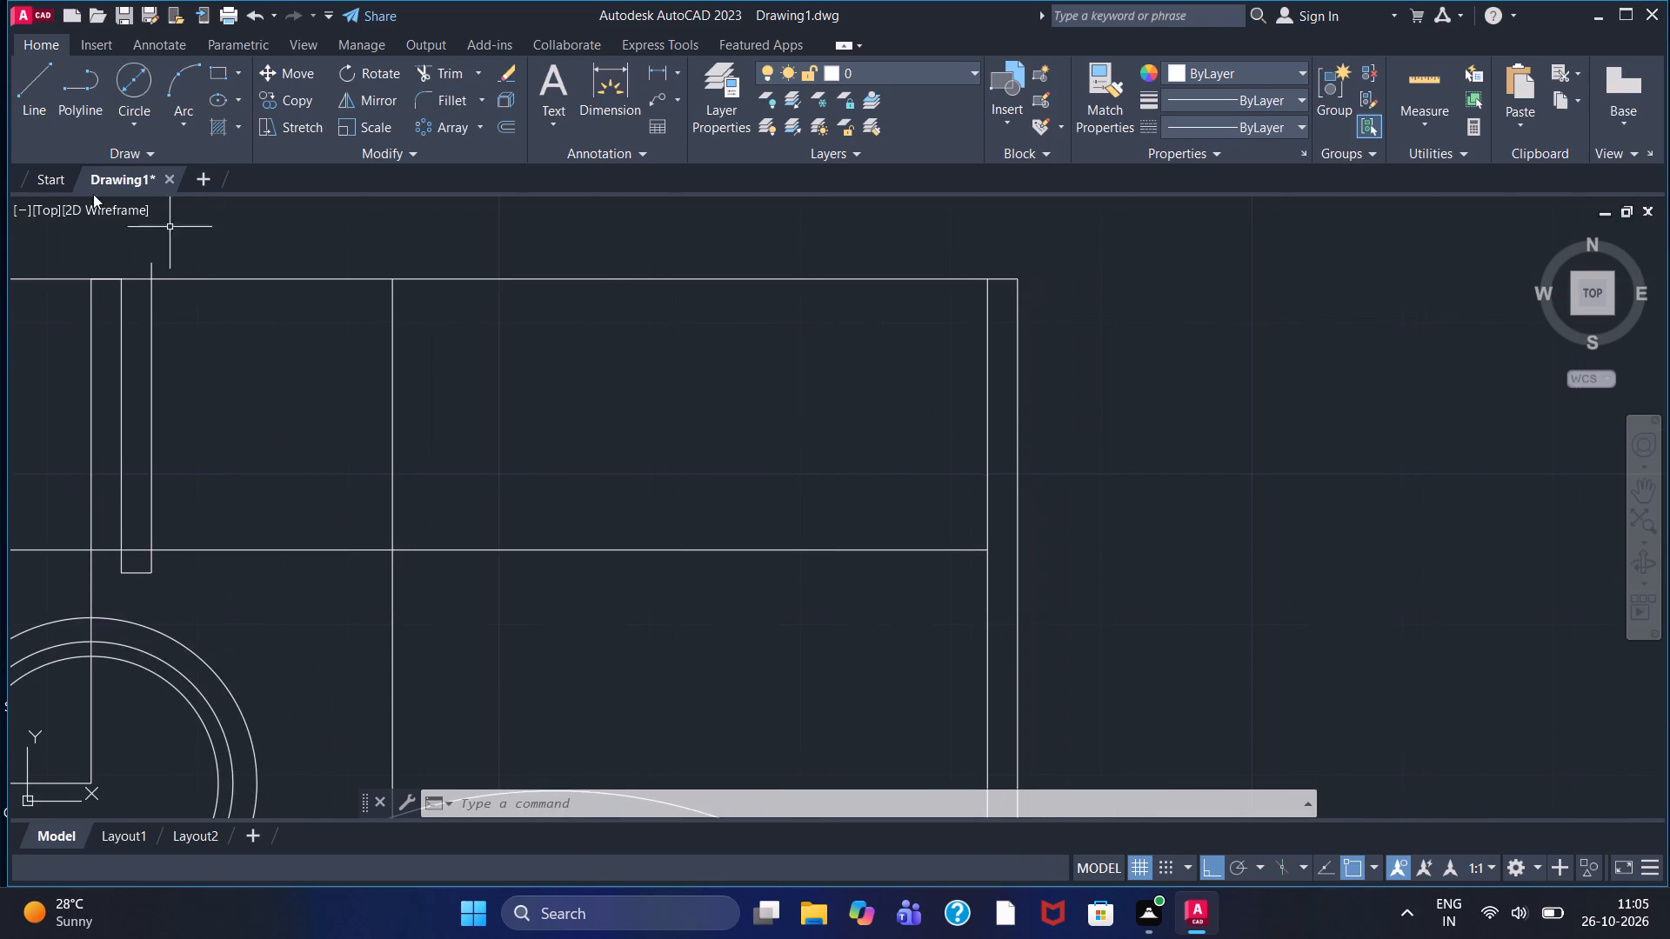
left_click(28, 108)
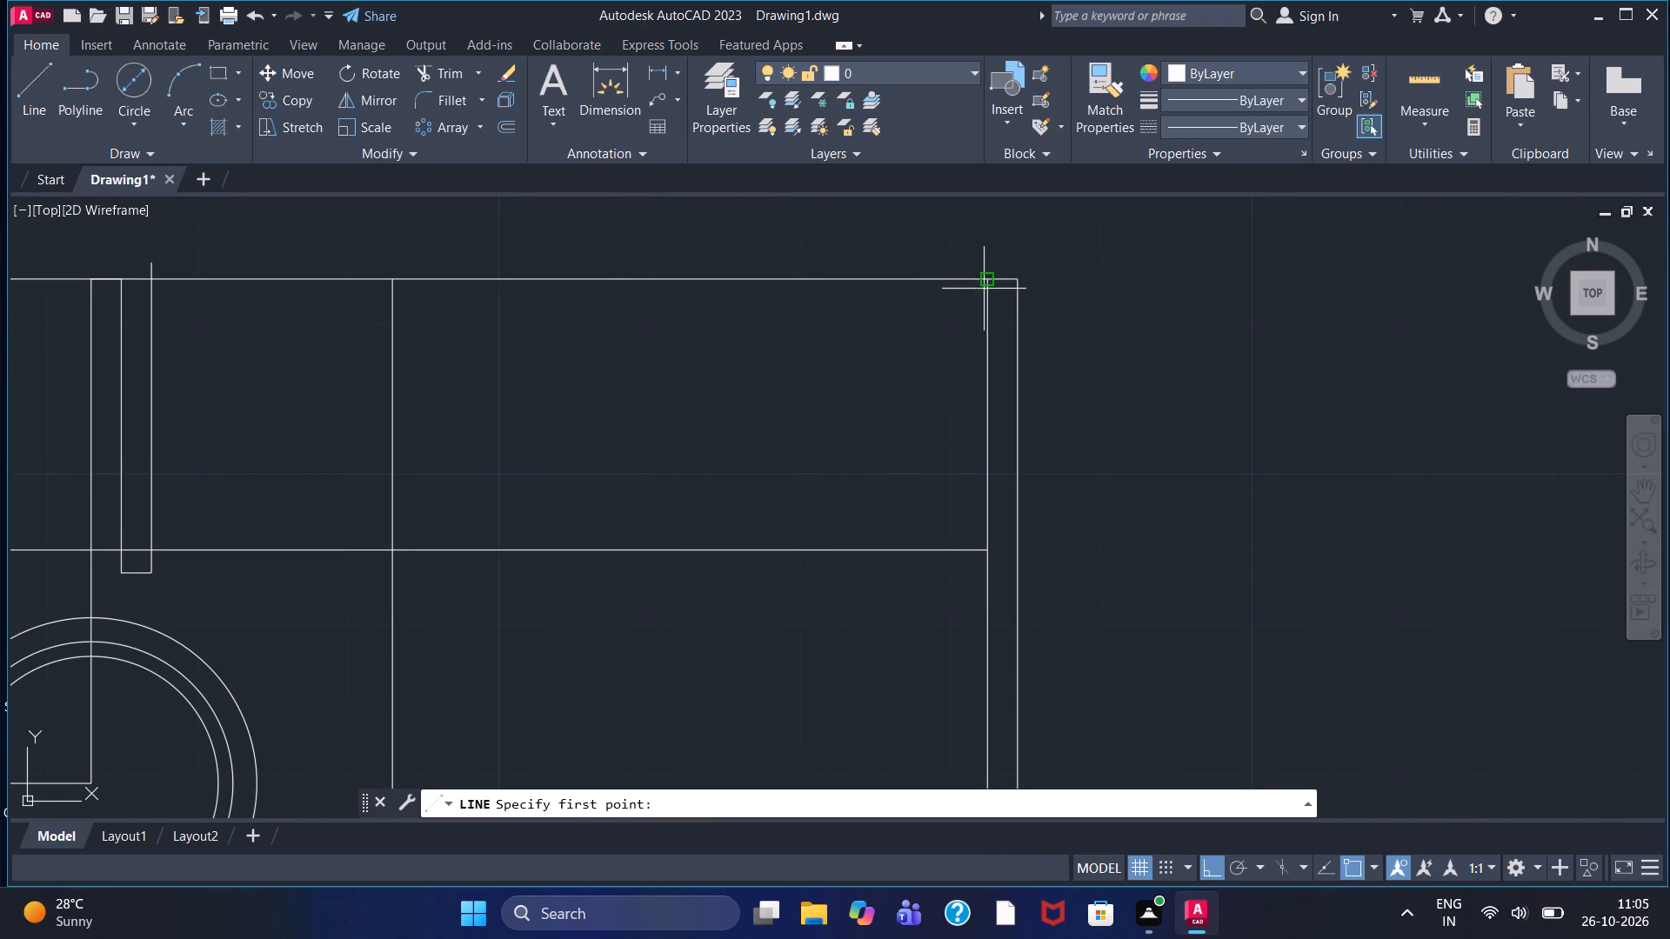
left_click(985, 279)
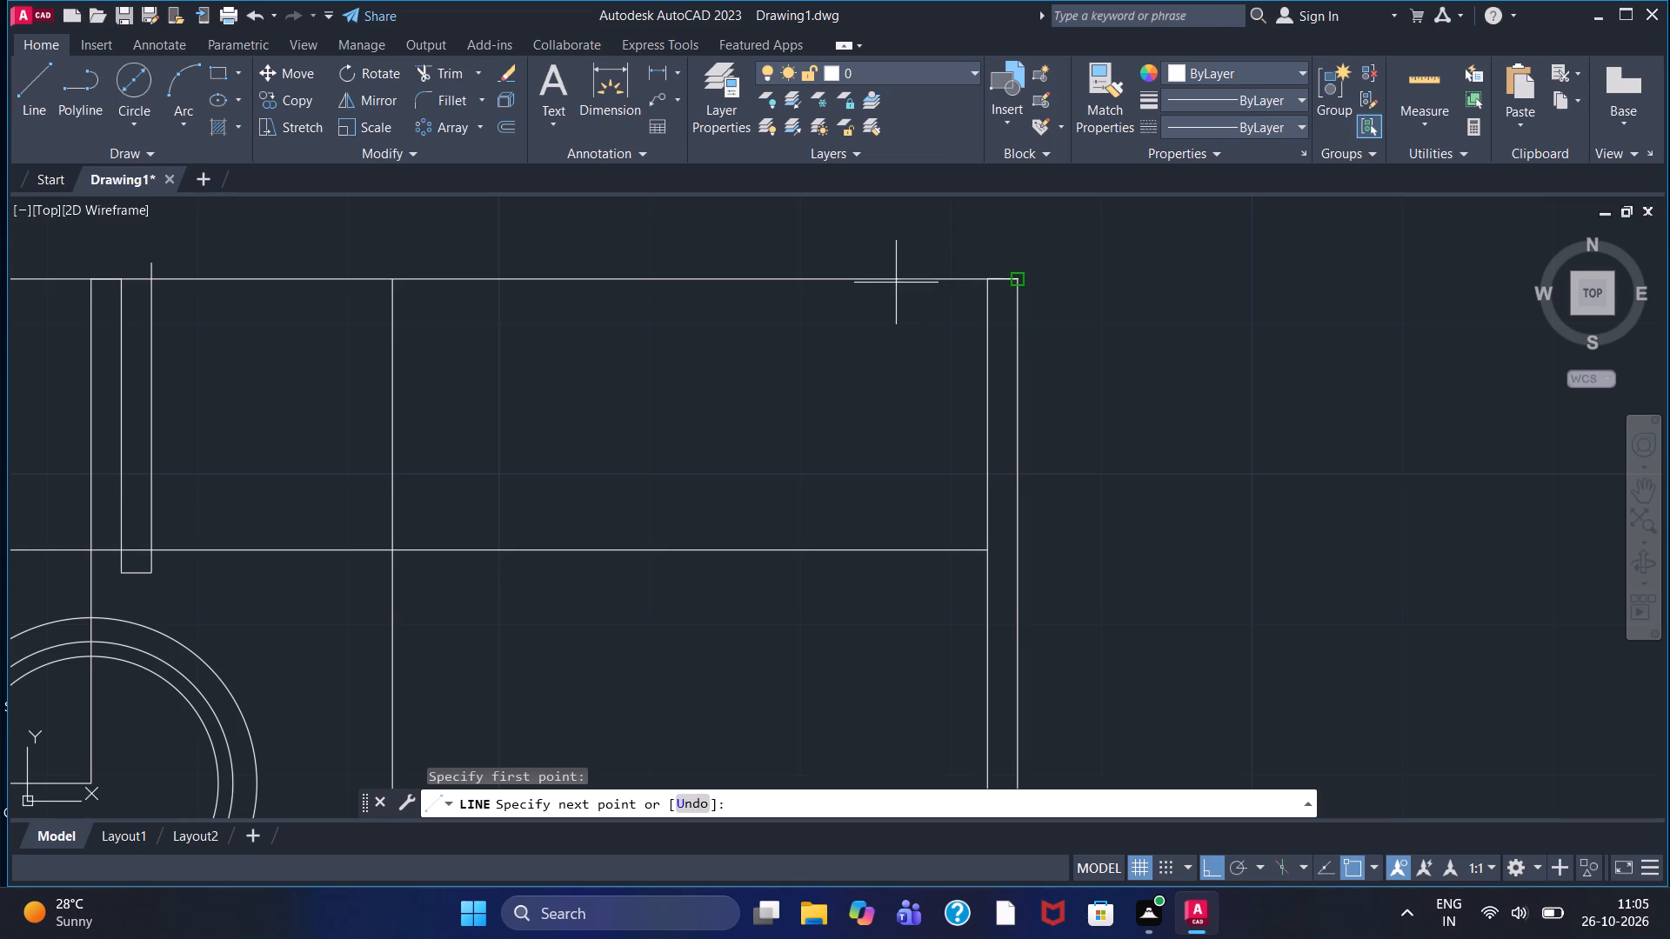
key("3")
key("Return")
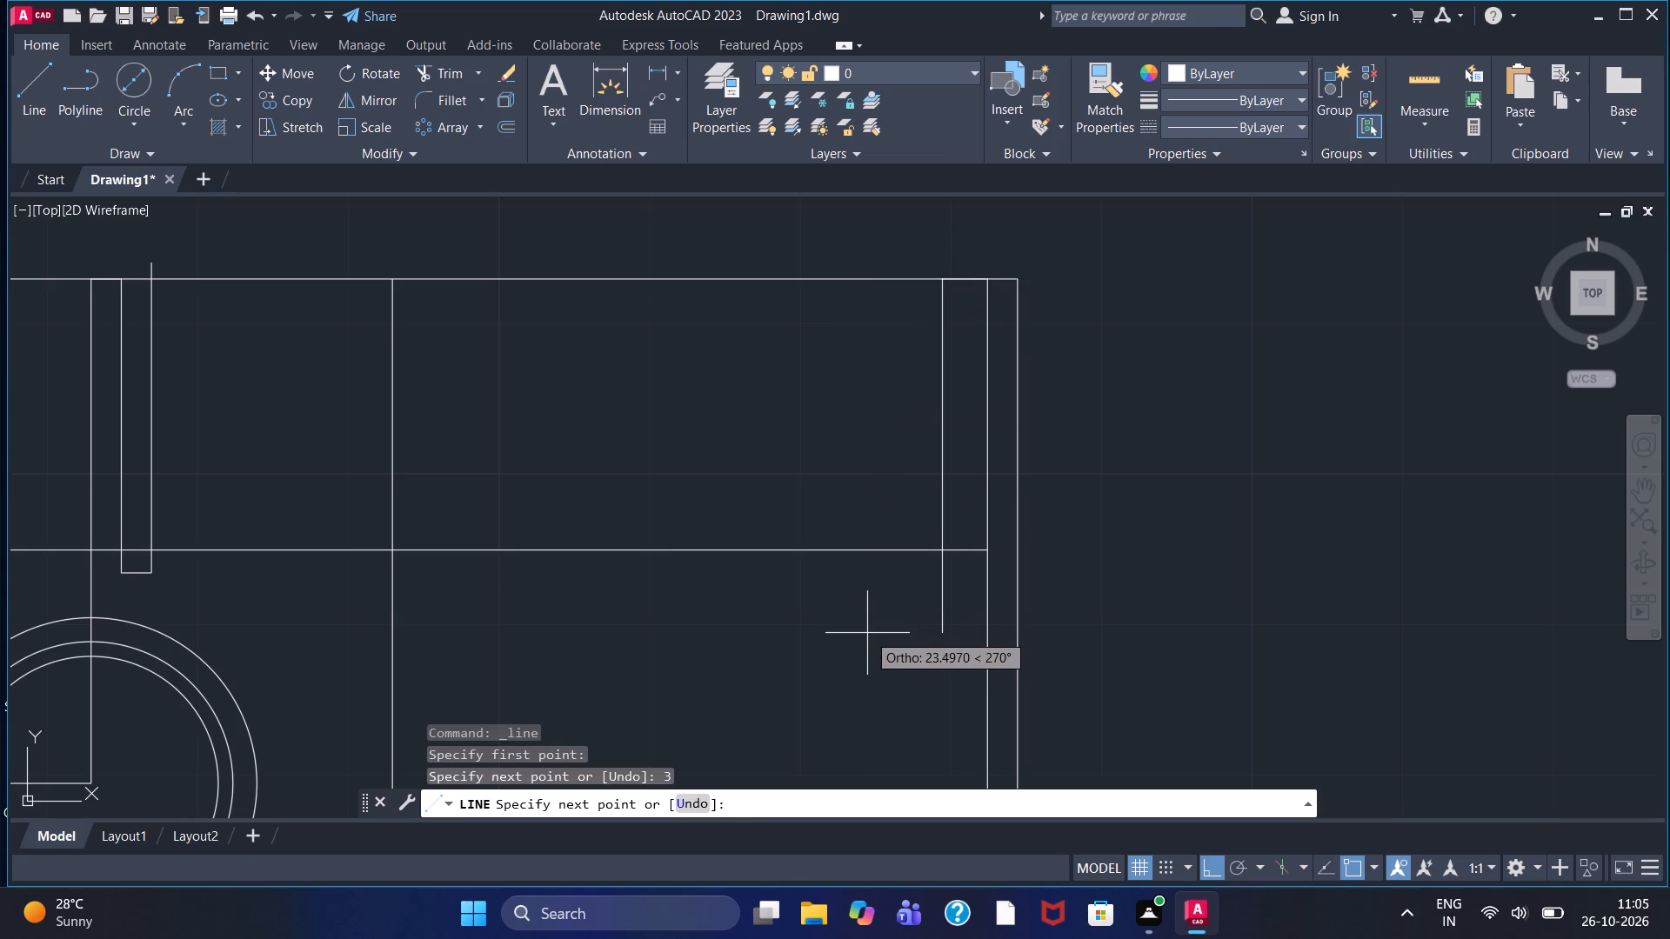
left_click(894, 582)
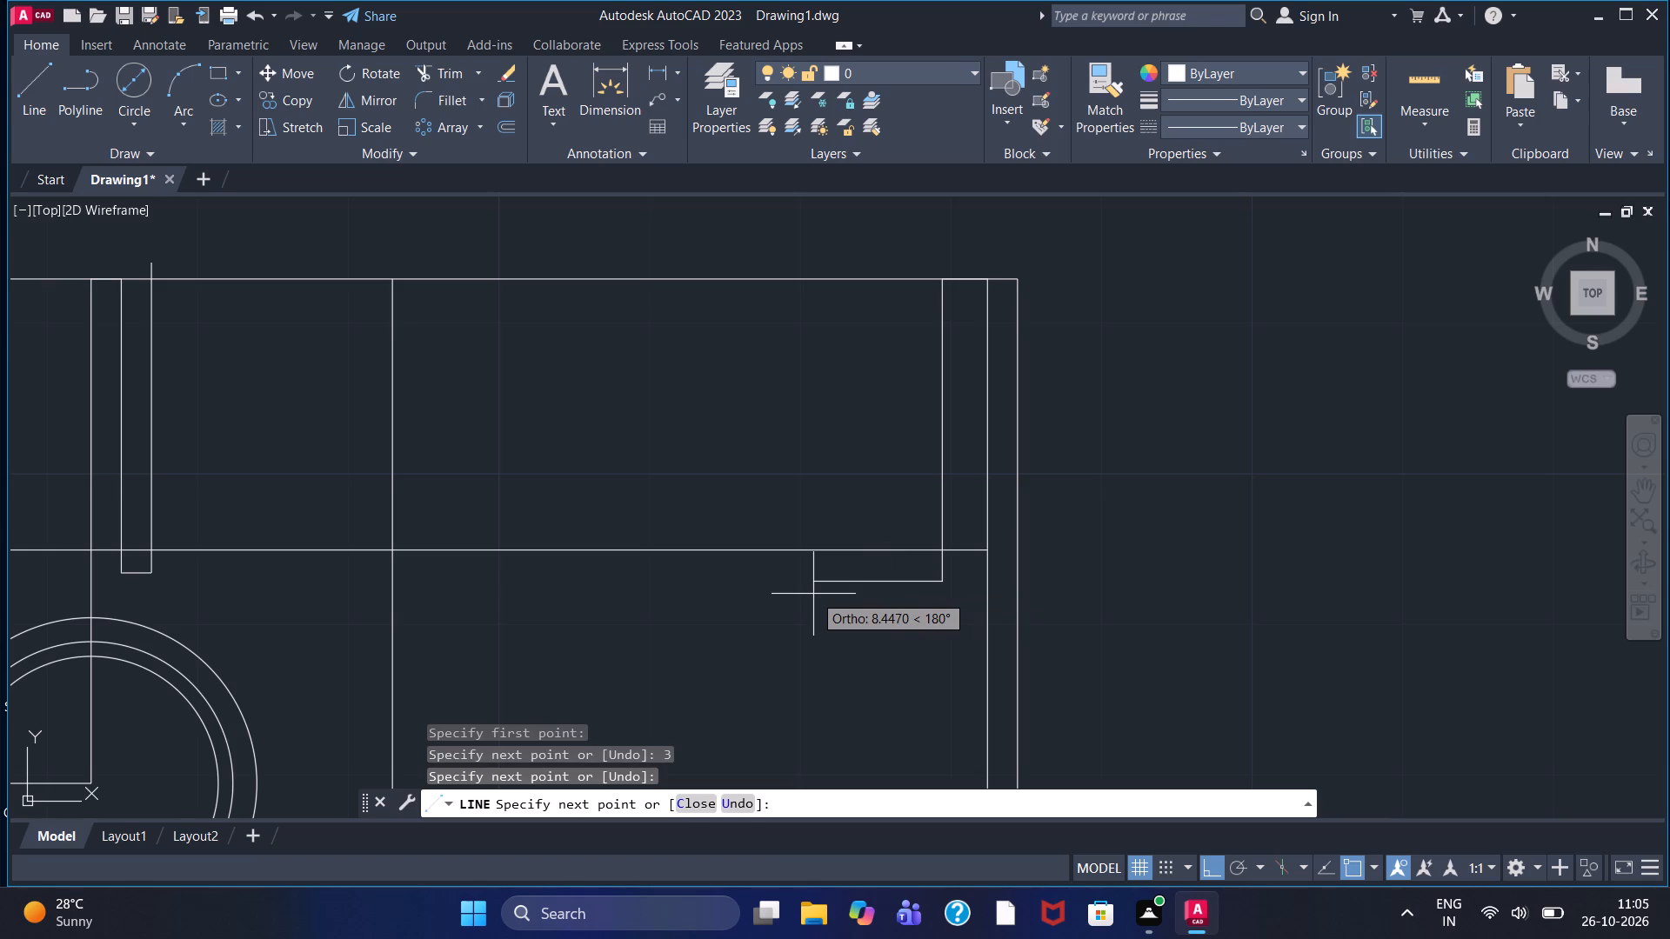
key("3")
key("Return")
left_click(850, 243)
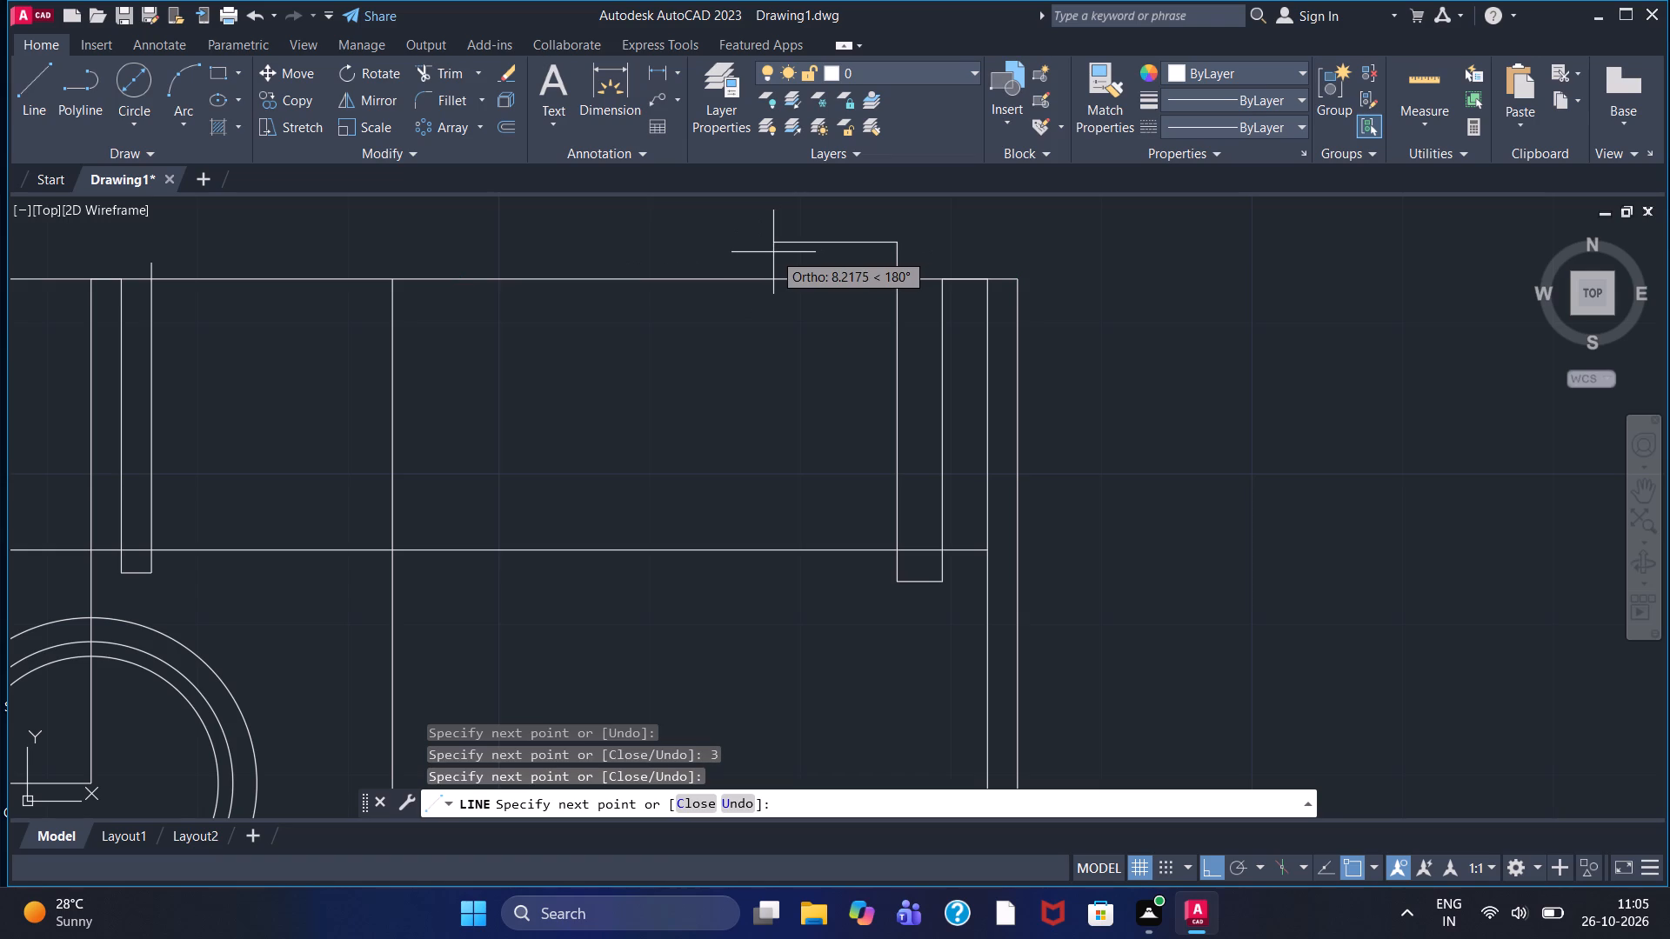
key("5")
key("Return")
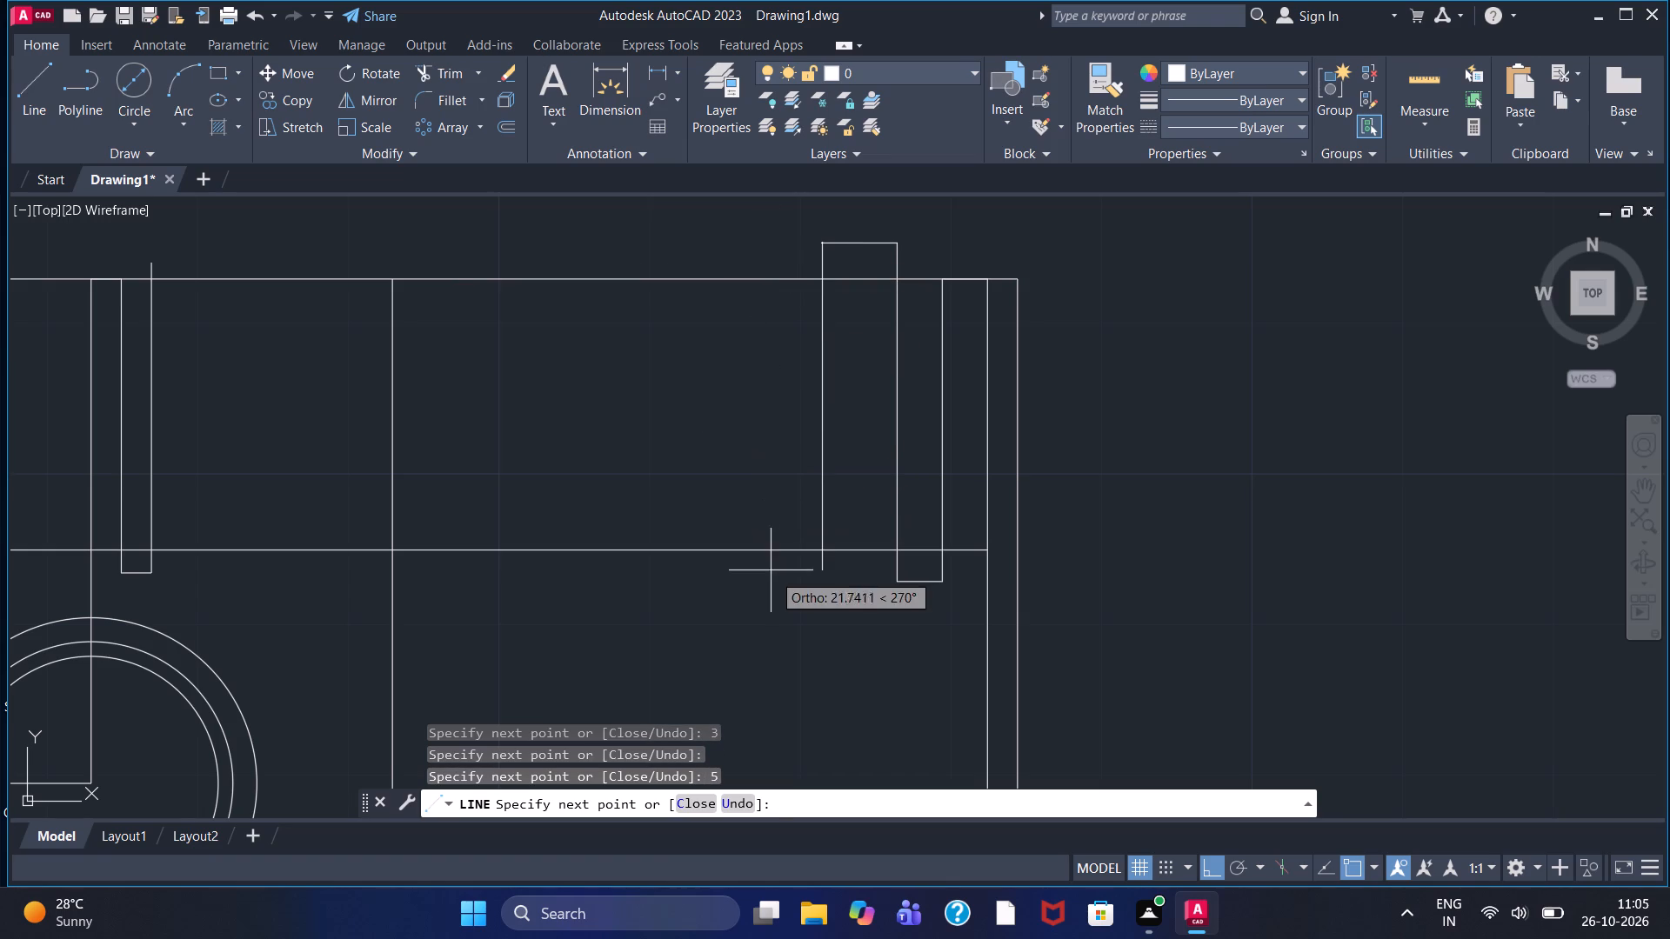
left_click(792, 601)
right_click(793, 602)
left_click(828, 609)
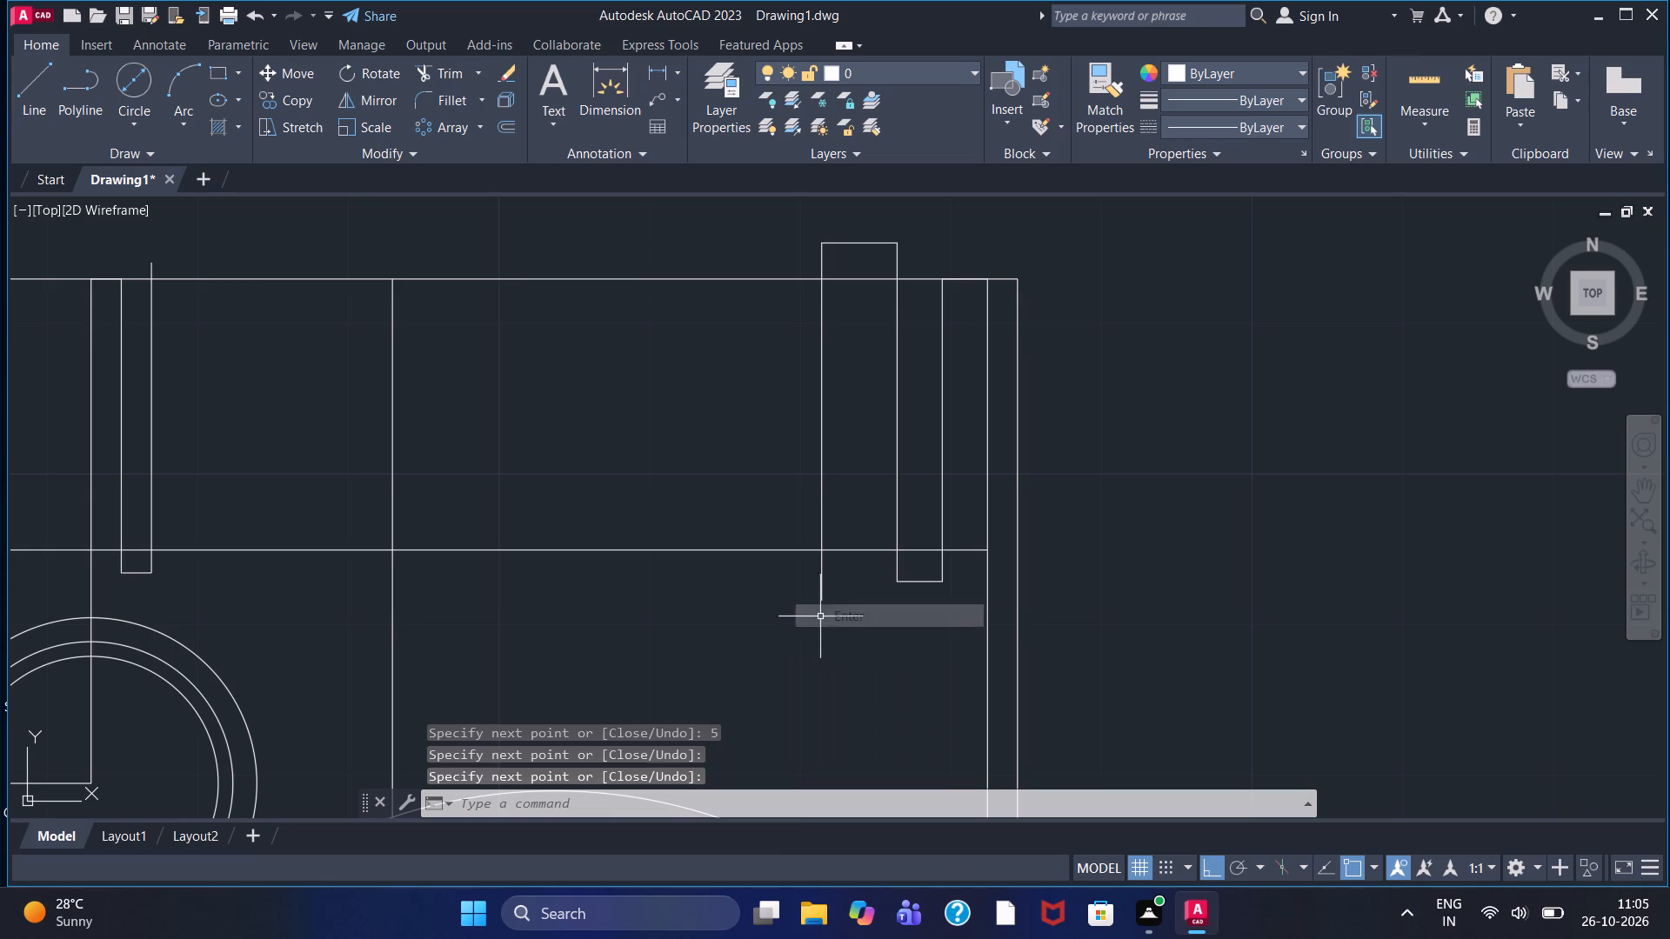
Trim the new right-hand lines above the outline's top edge and below the horizontal line, removing the 5-long and lower 3-long connecting segments.
left_click(440, 66)
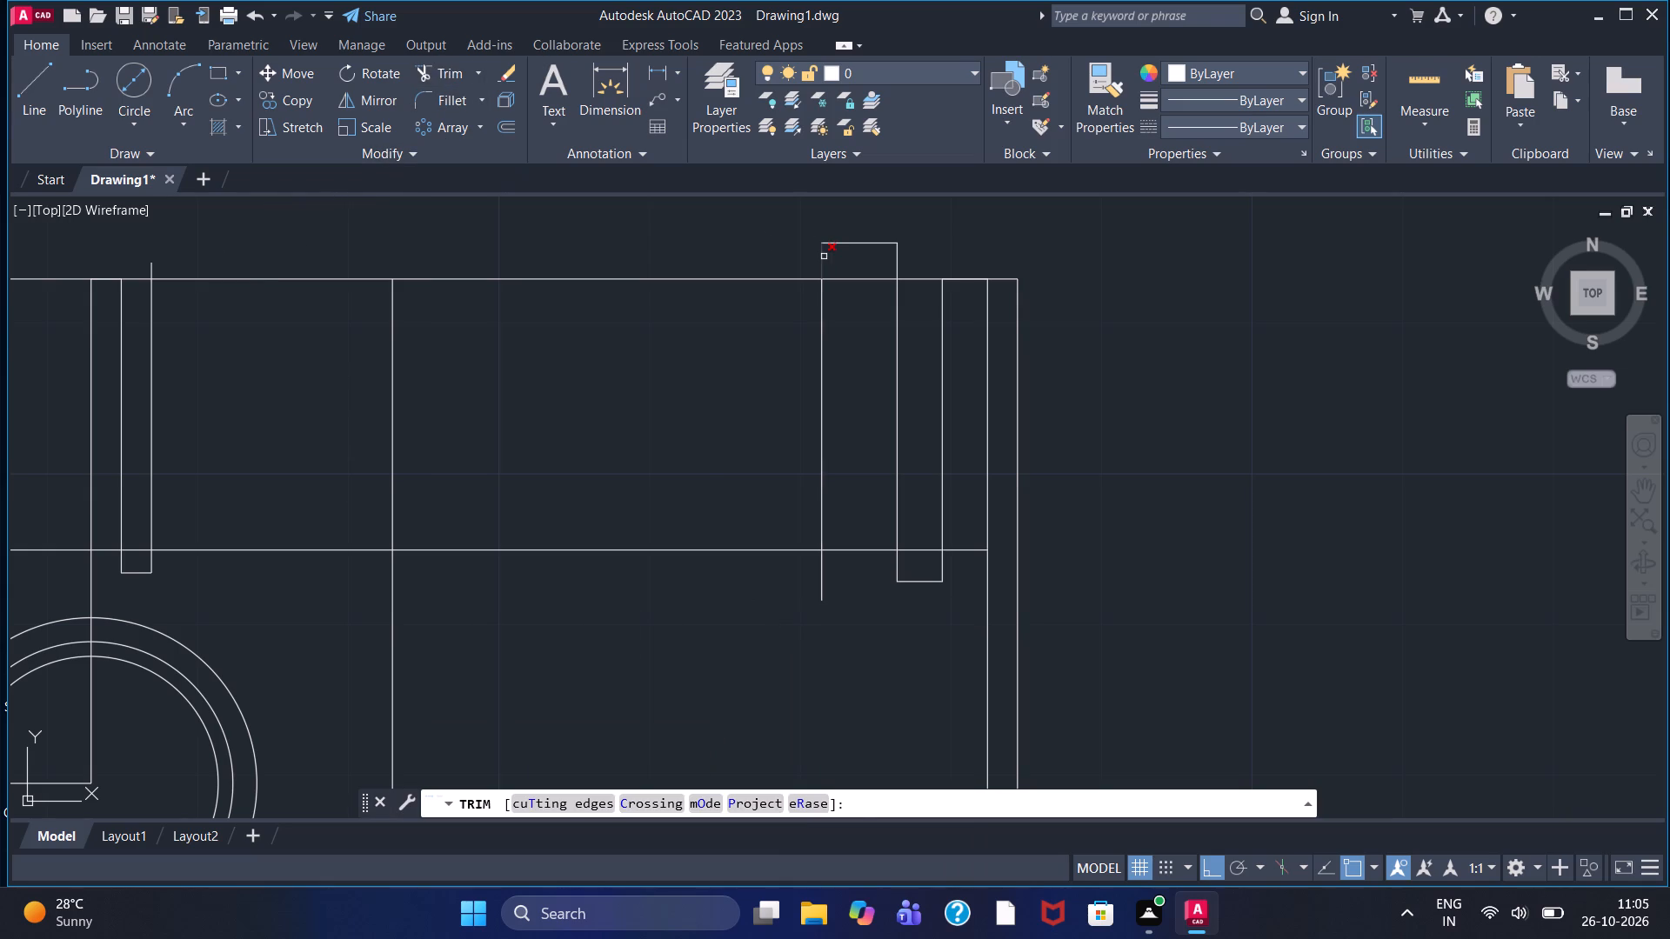
left_click(824, 258)
left_click(838, 241)
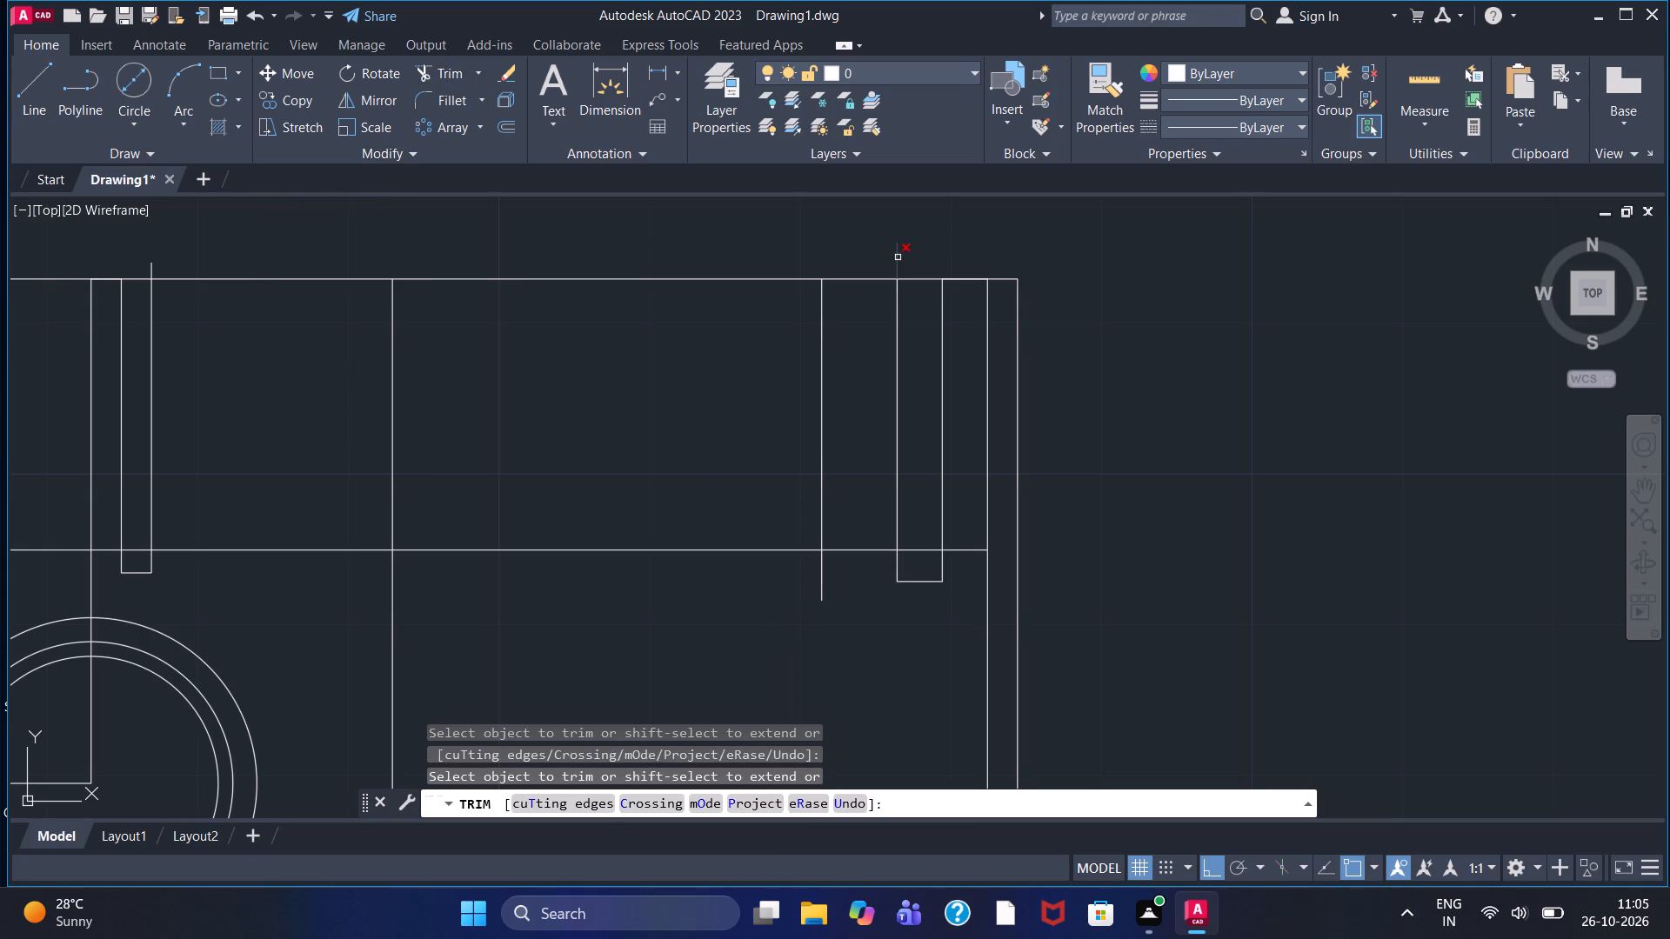
left_click(898, 257)
left_click(898, 562)
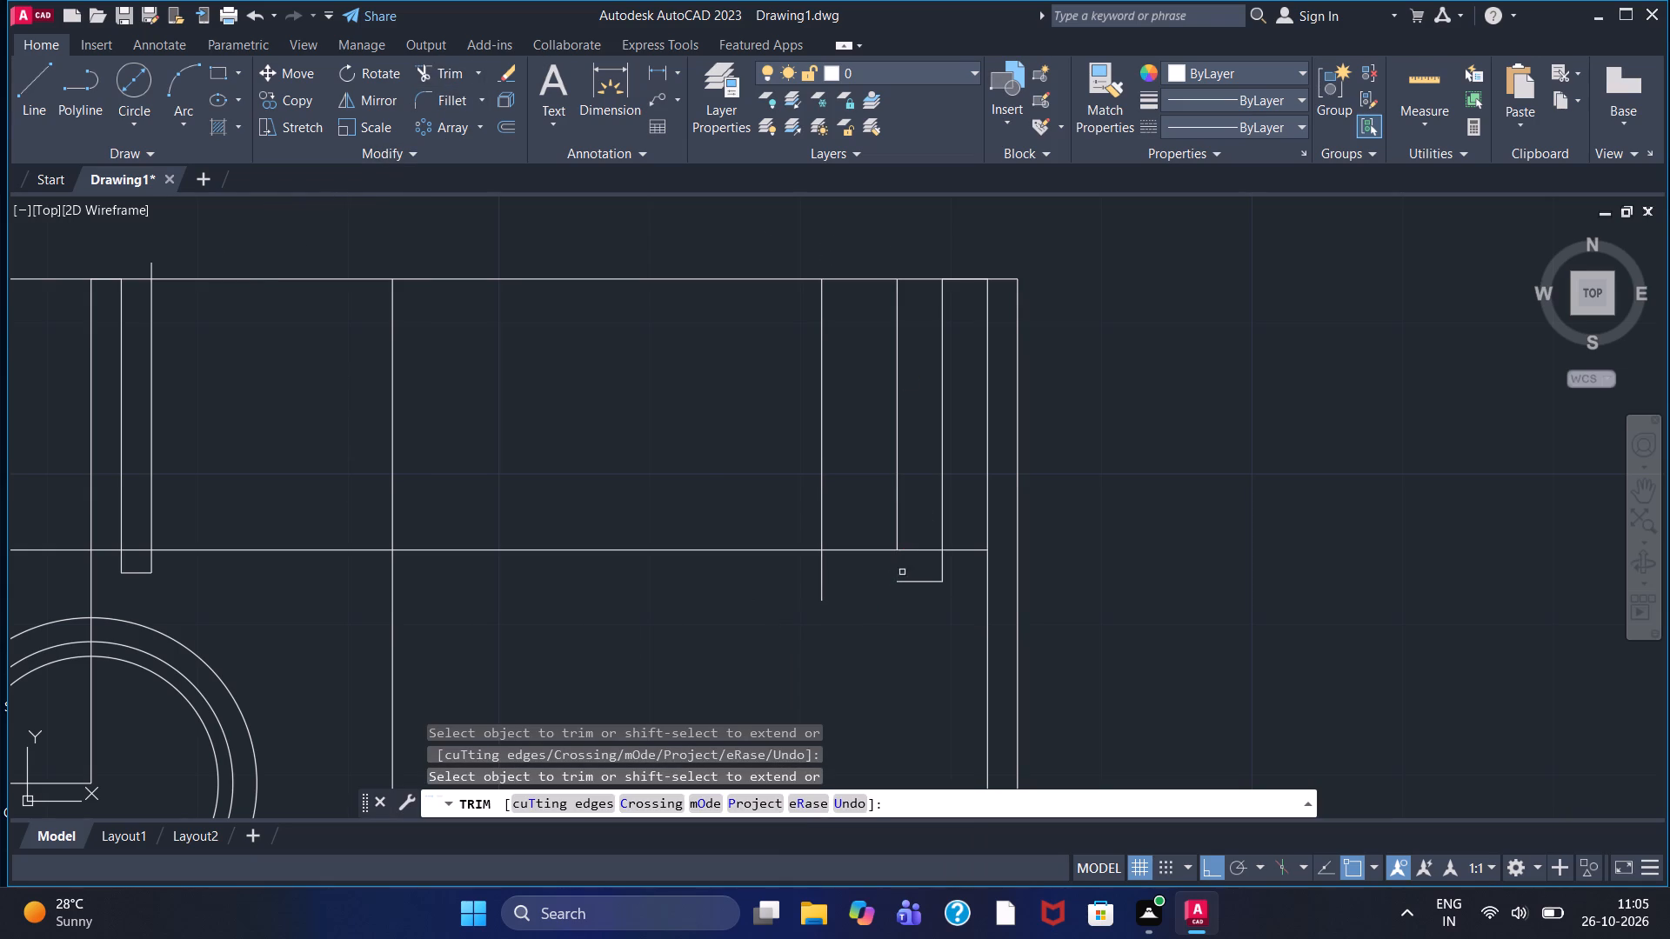
left_click(915, 581)
left_click(940, 568)
left_click(822, 578)
With Ortho off, draw a line along the horizontal to the leftmost right-hand vertical's lower end, continuing as an upward zigzag across that vertical.
left_click(37, 90)
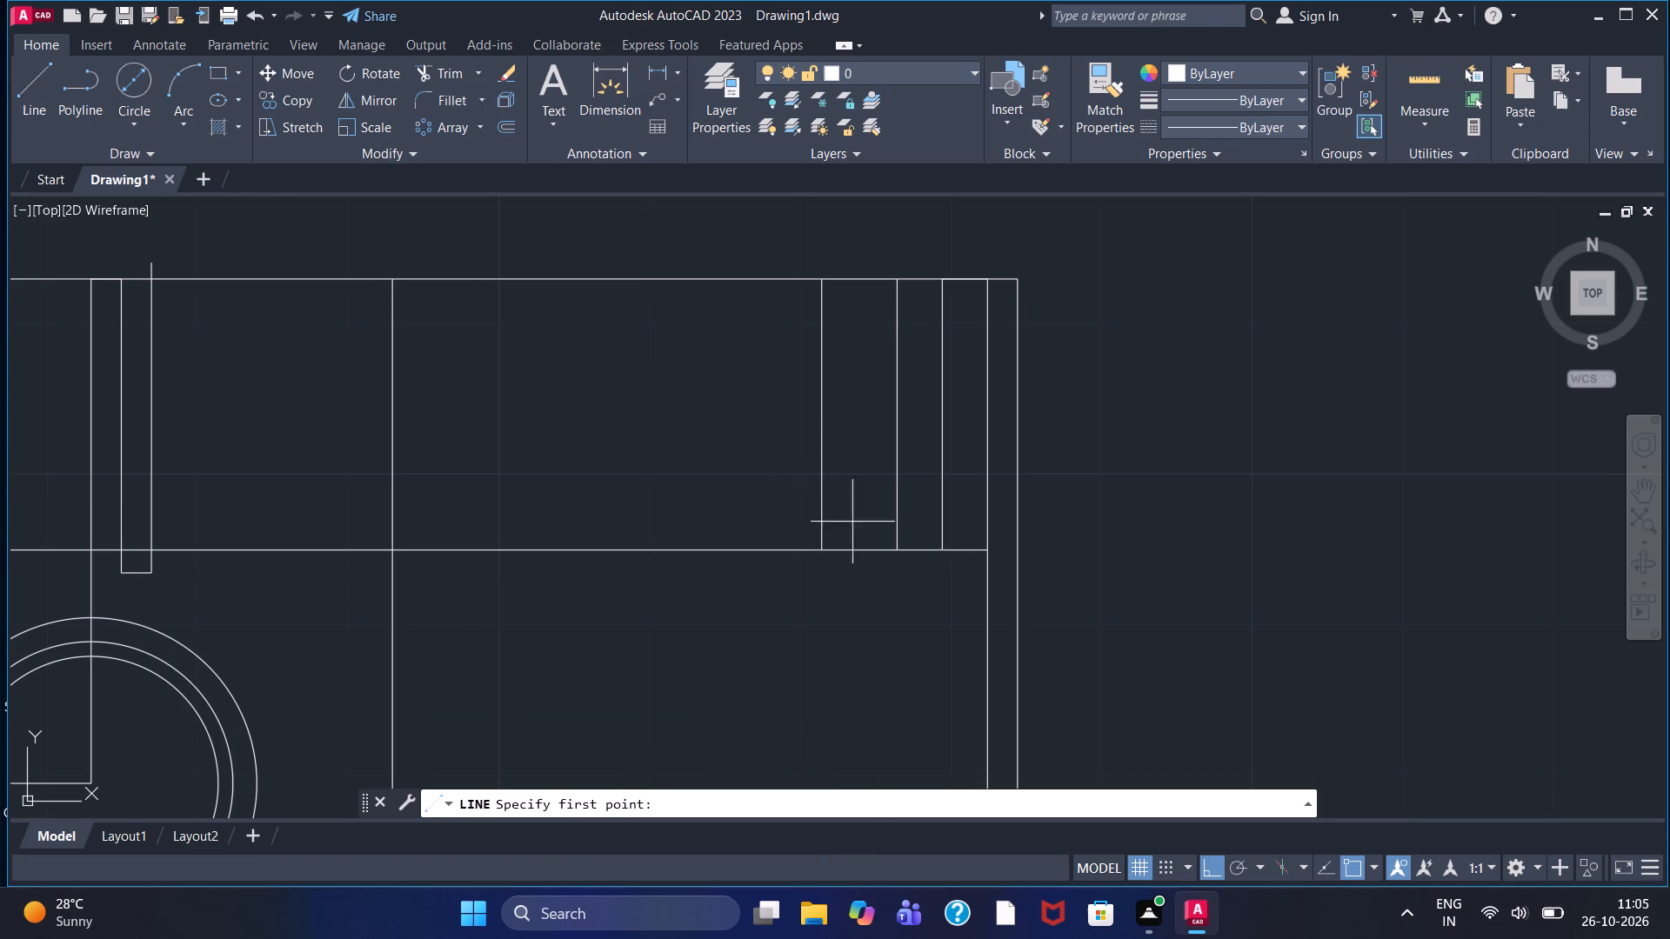
left_click(900, 553)
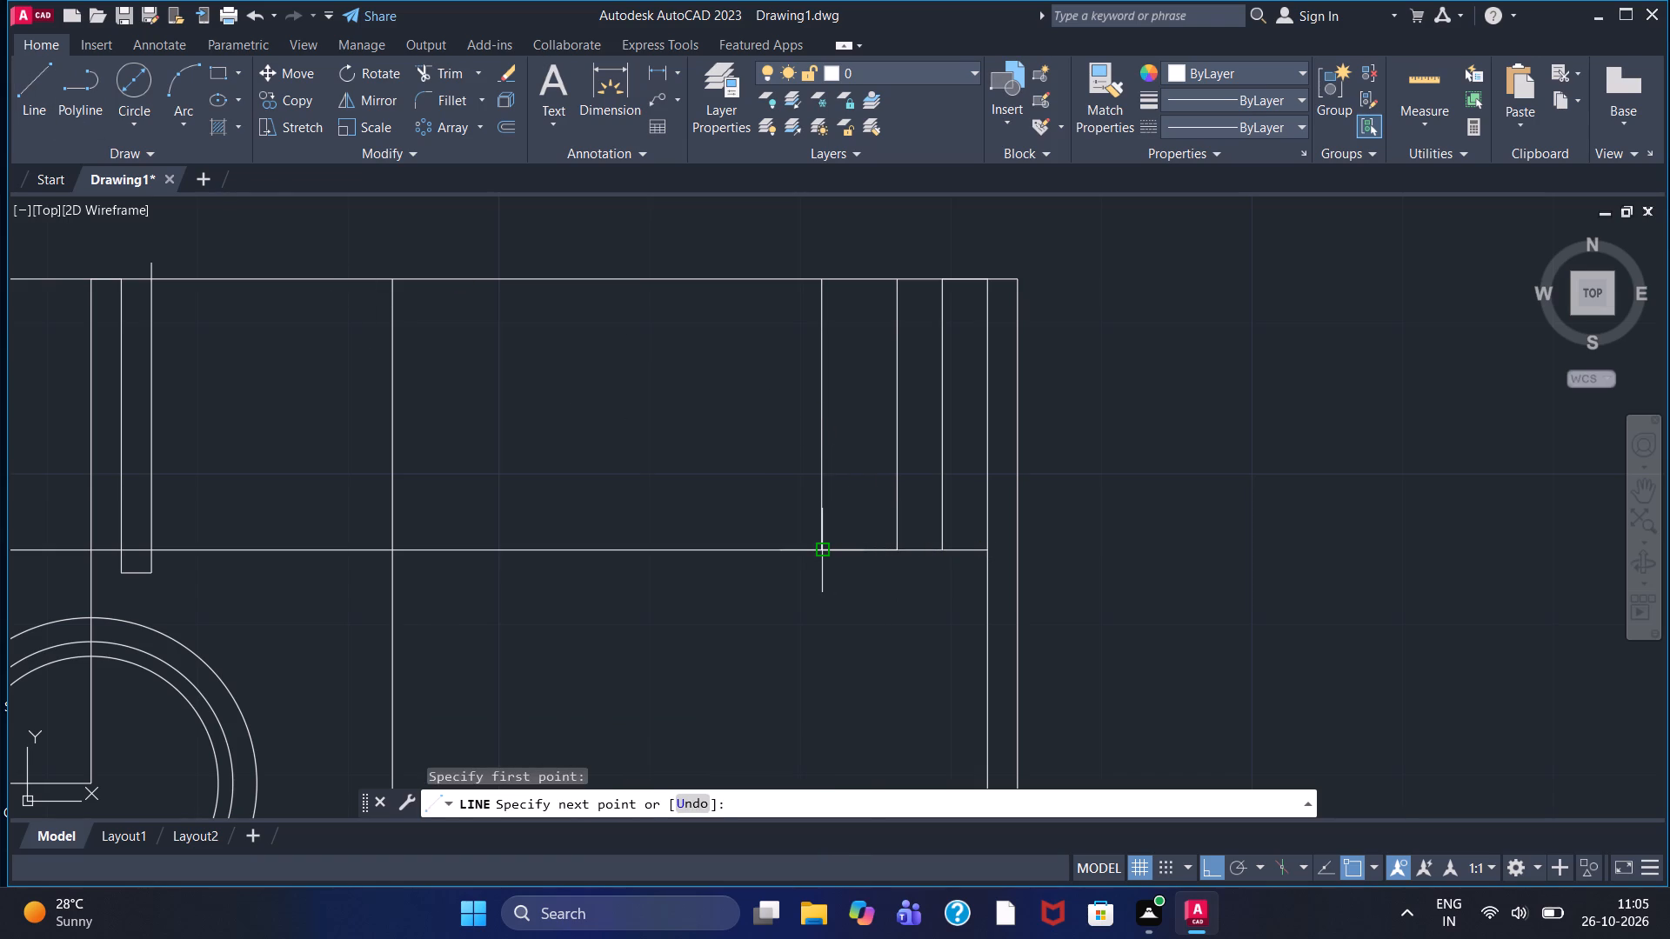
left_click(826, 548)
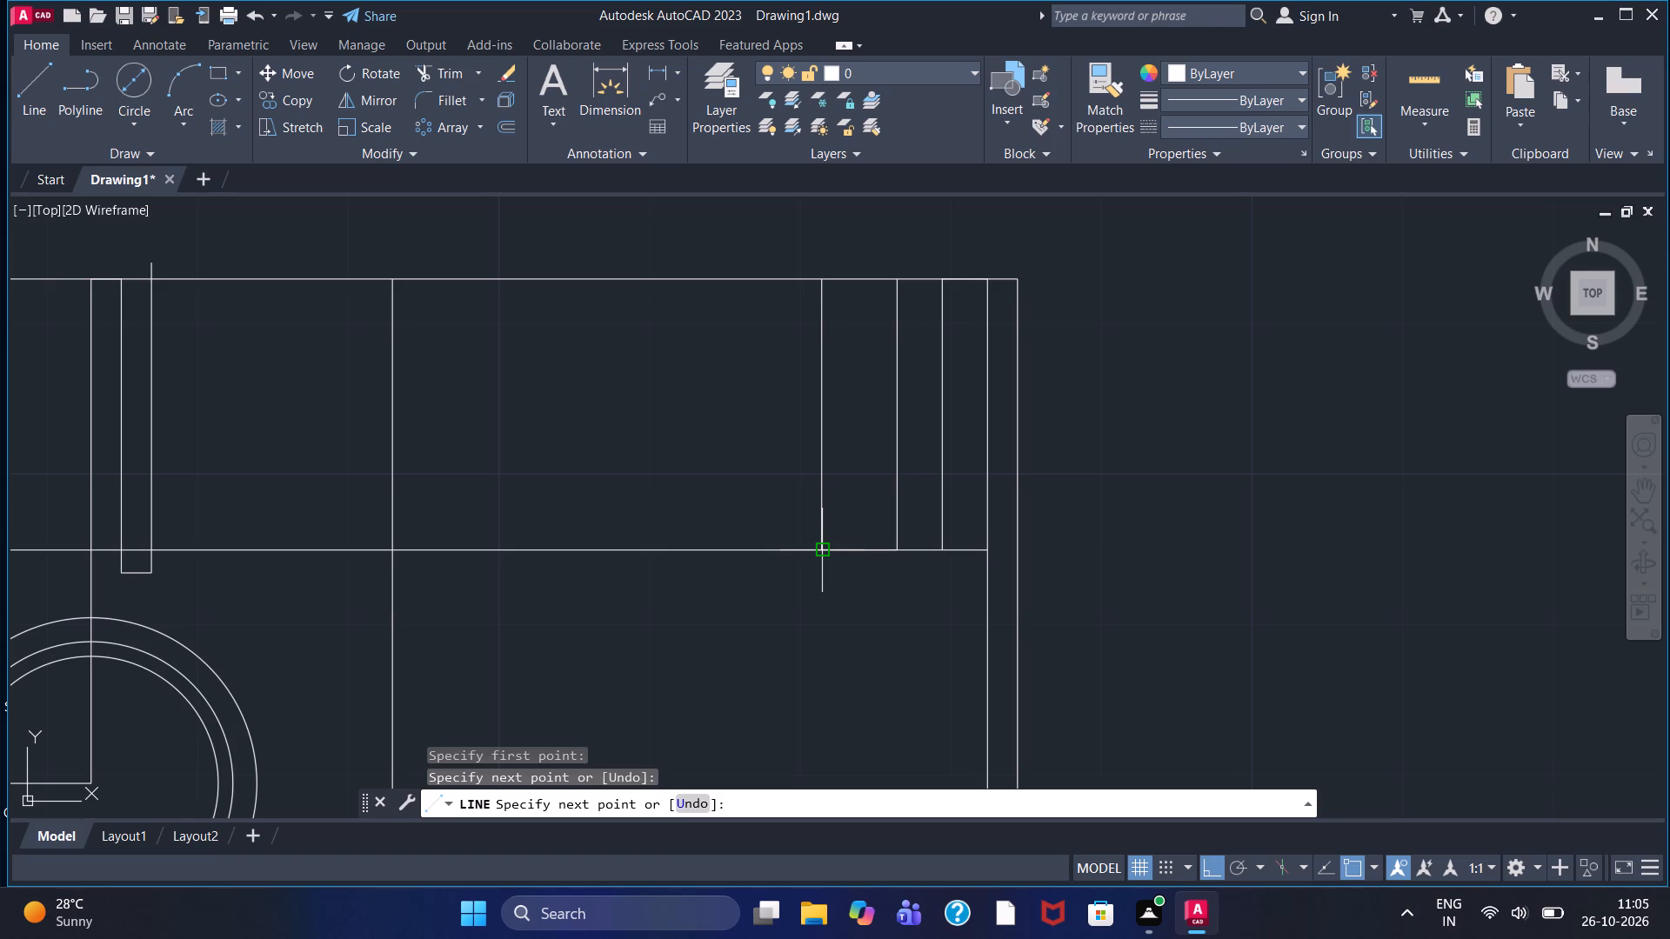
key("F8")
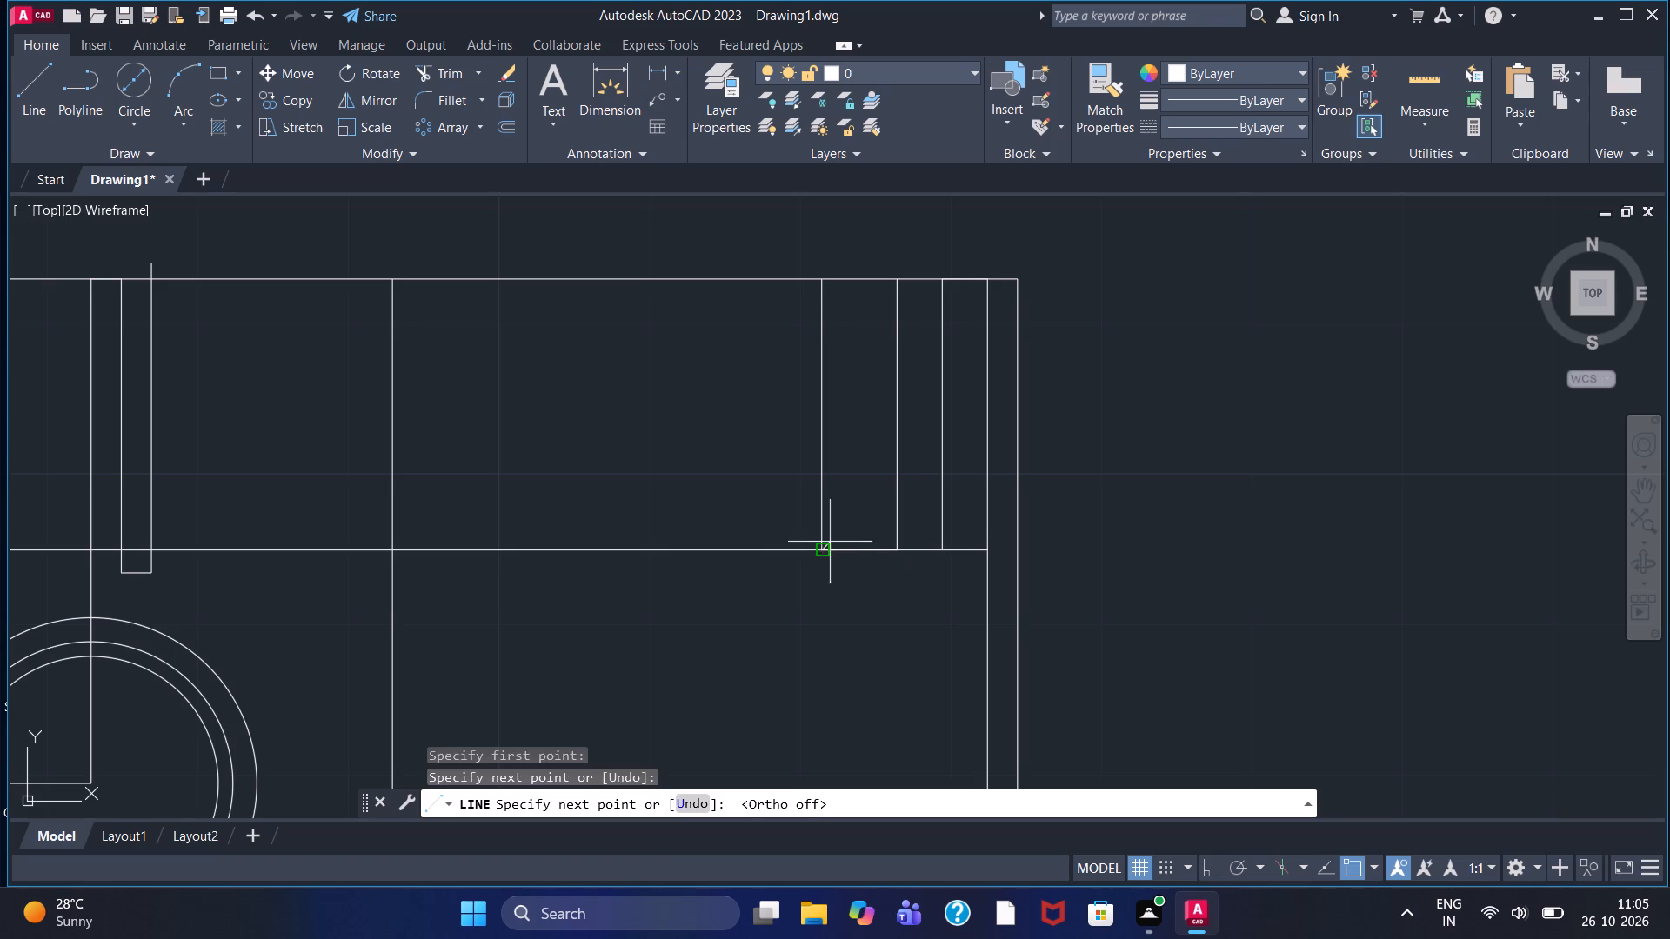
left_click(848, 519)
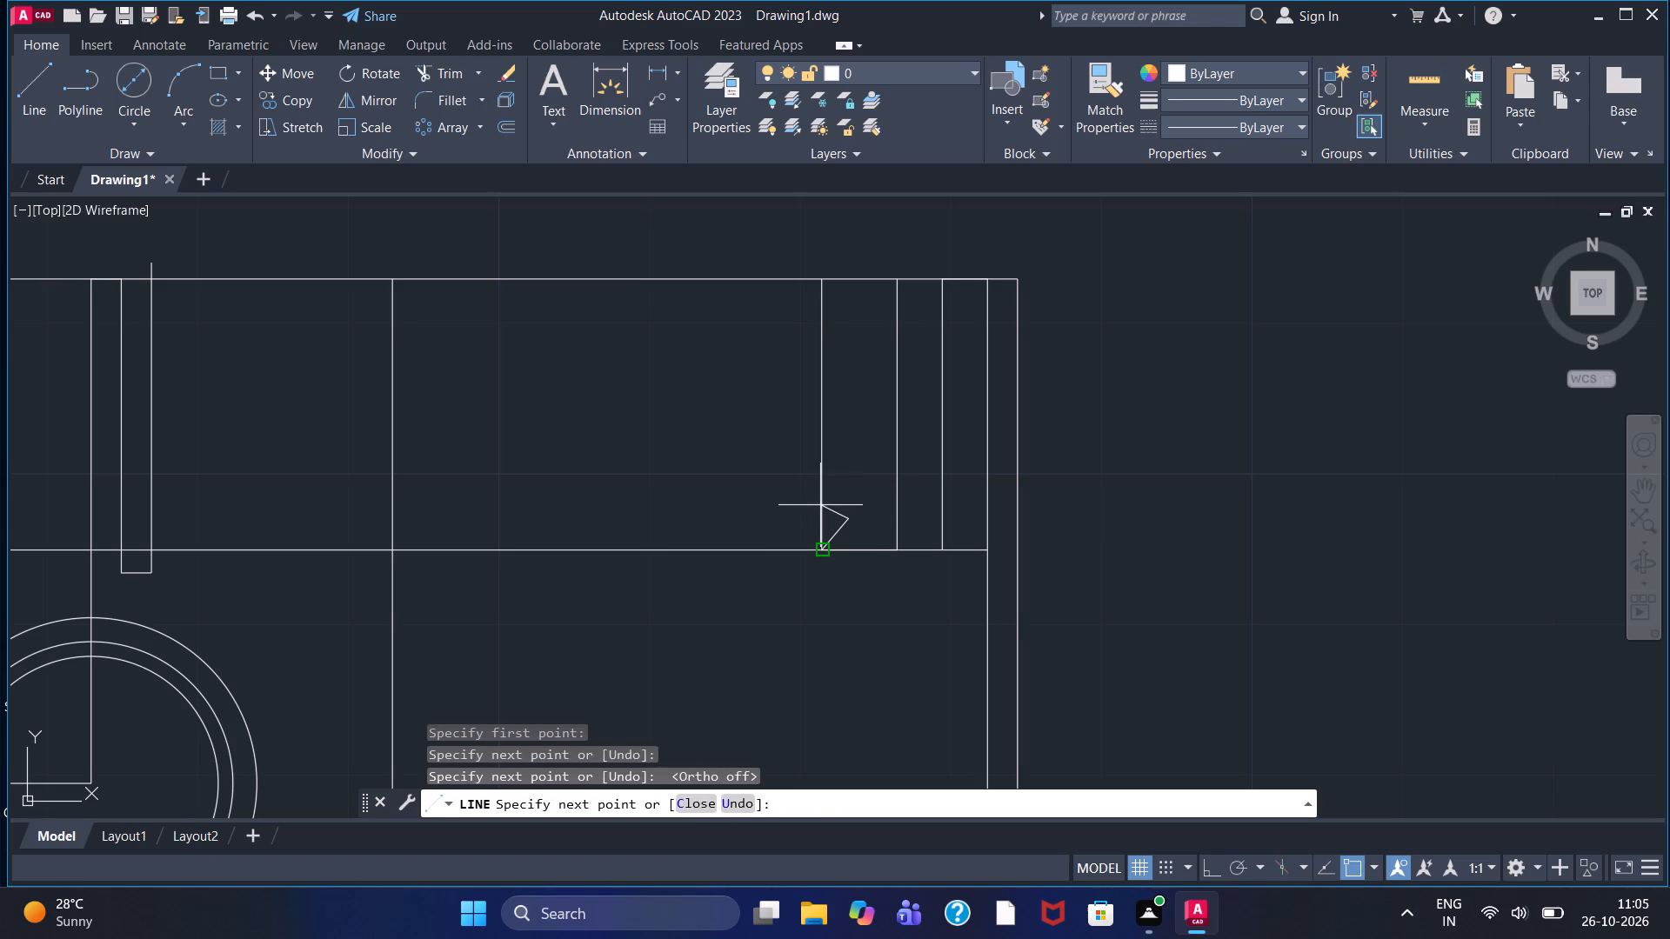
left_click(820, 505)
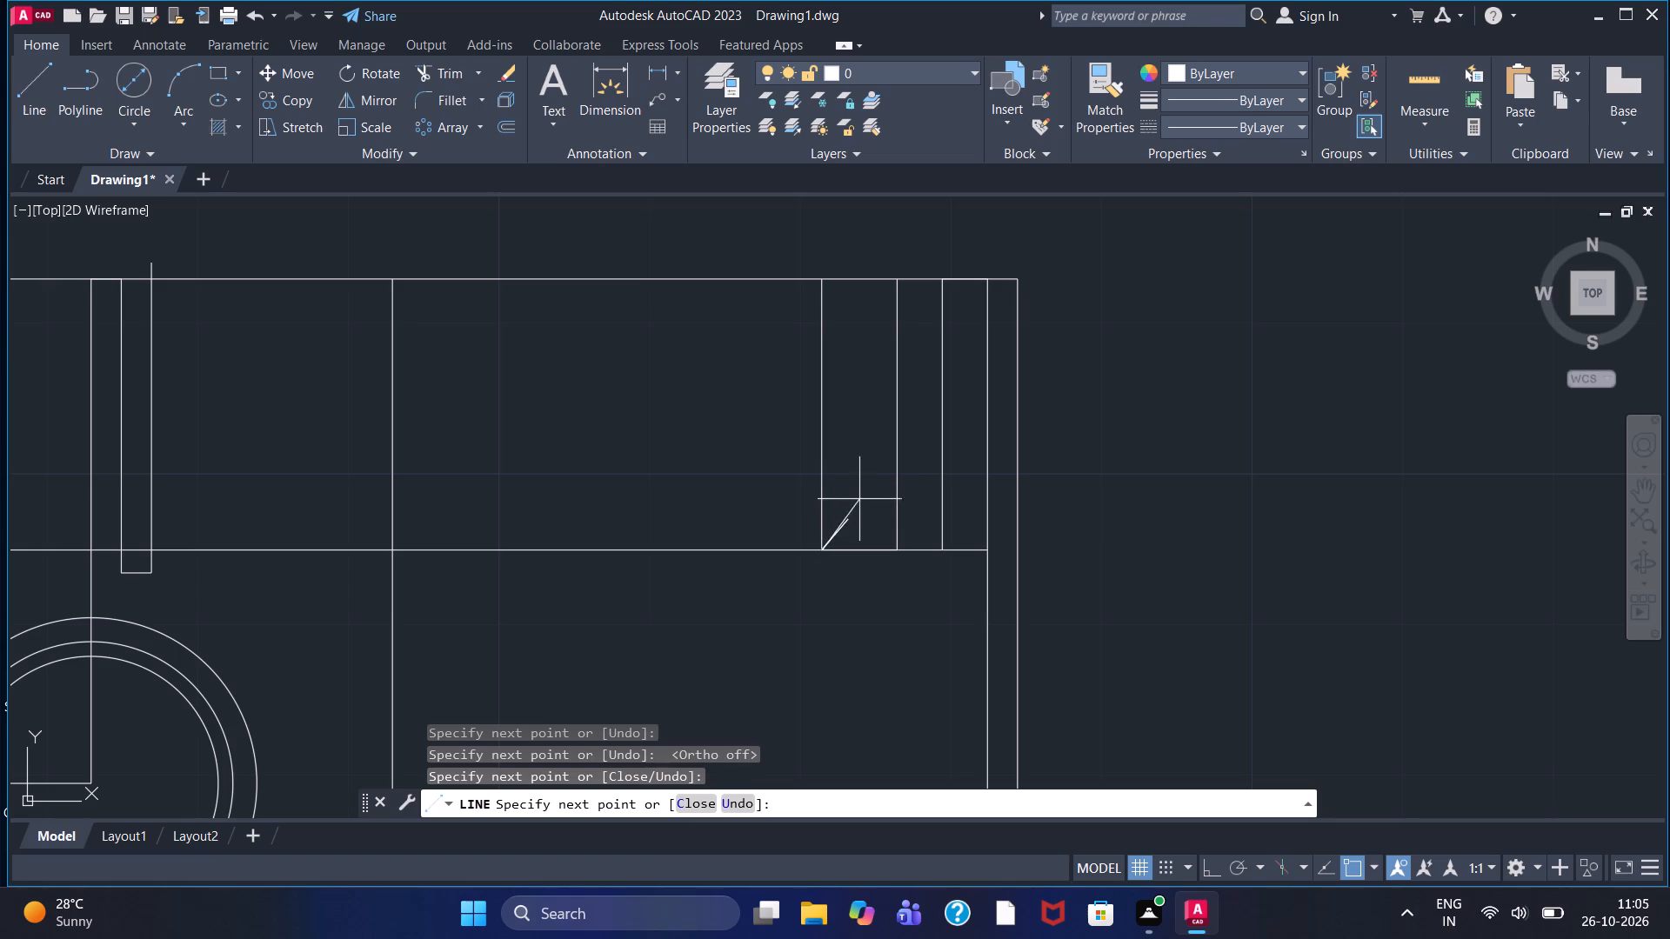
left_click(852, 516)
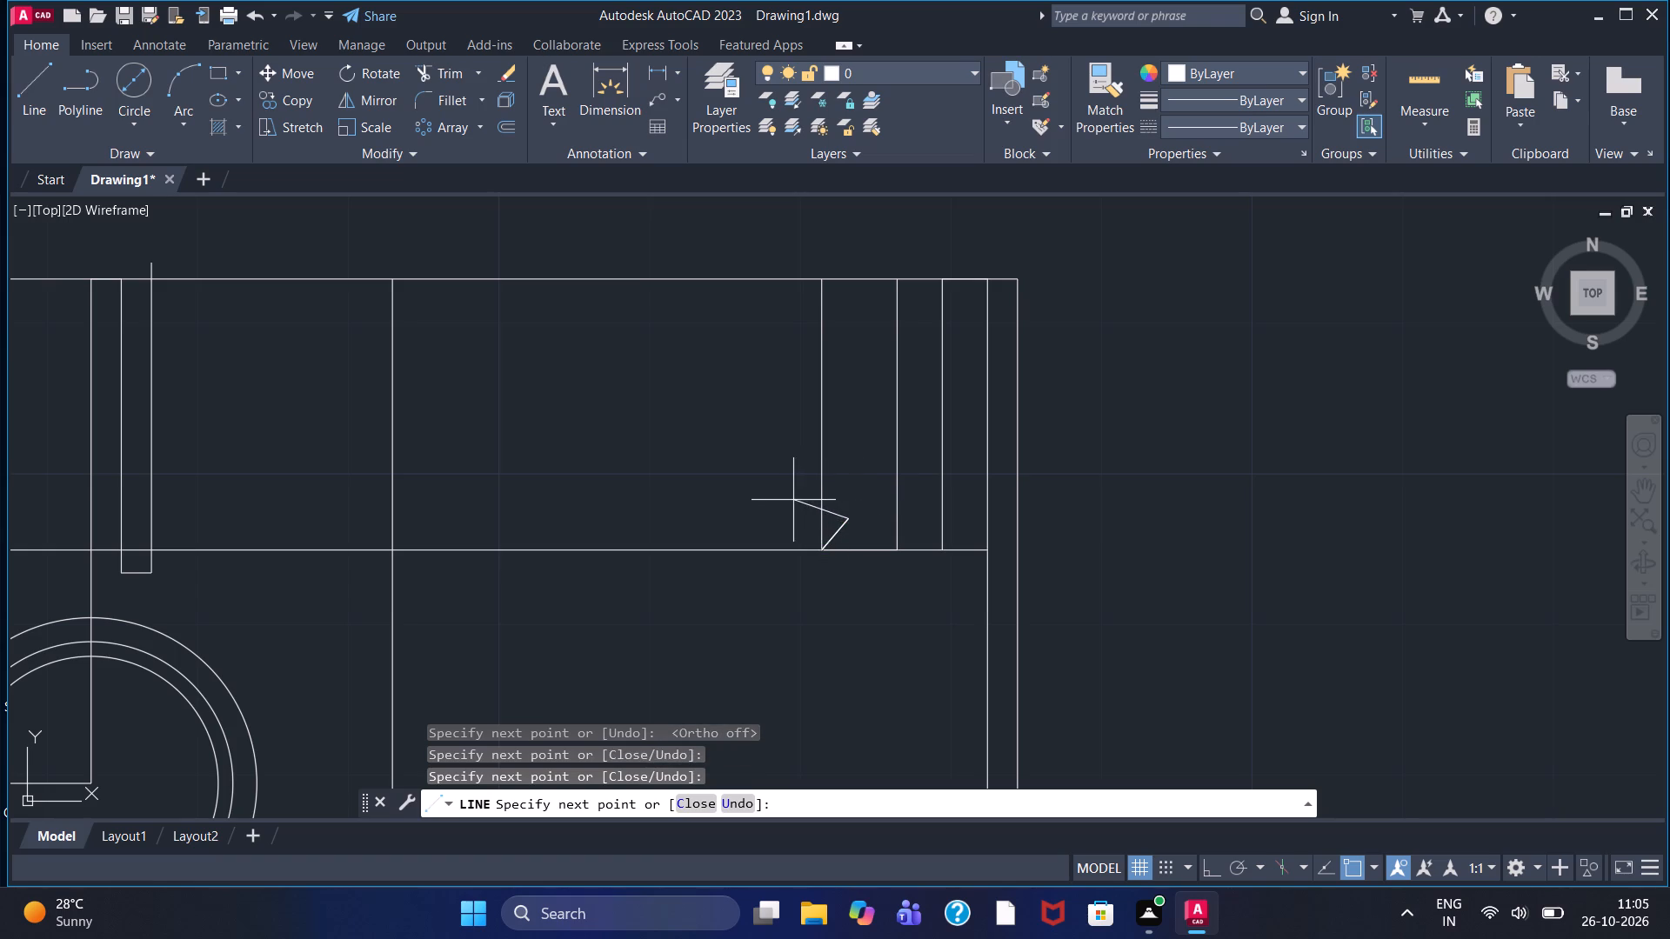
left_click(806, 492)
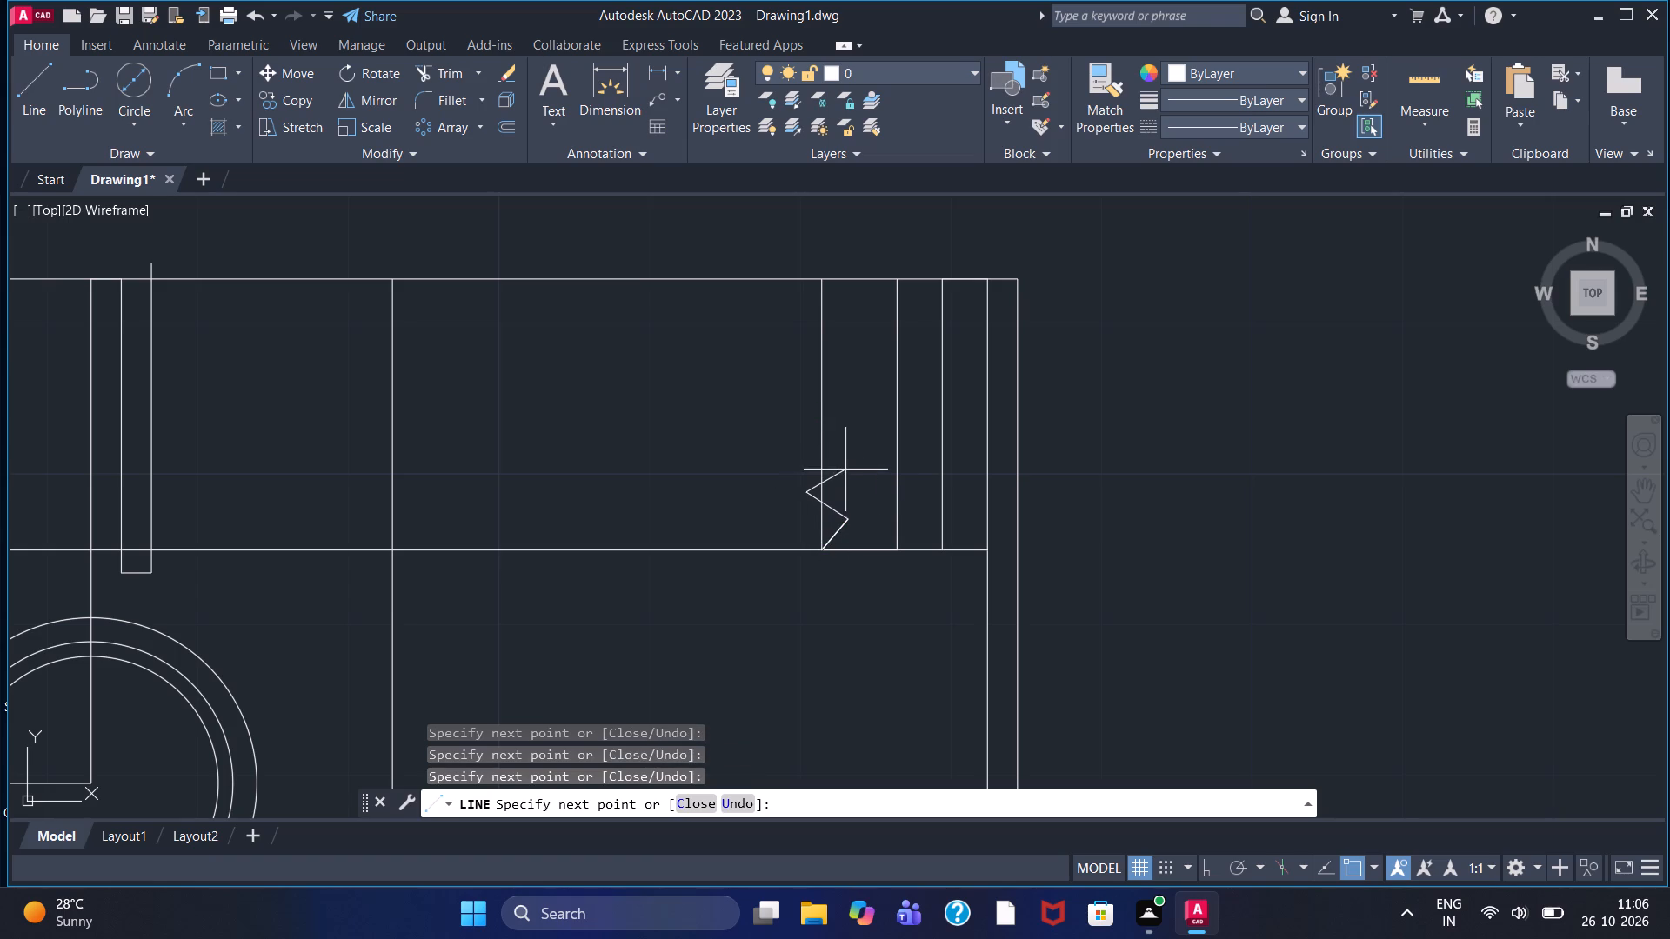
left_click(850, 466)
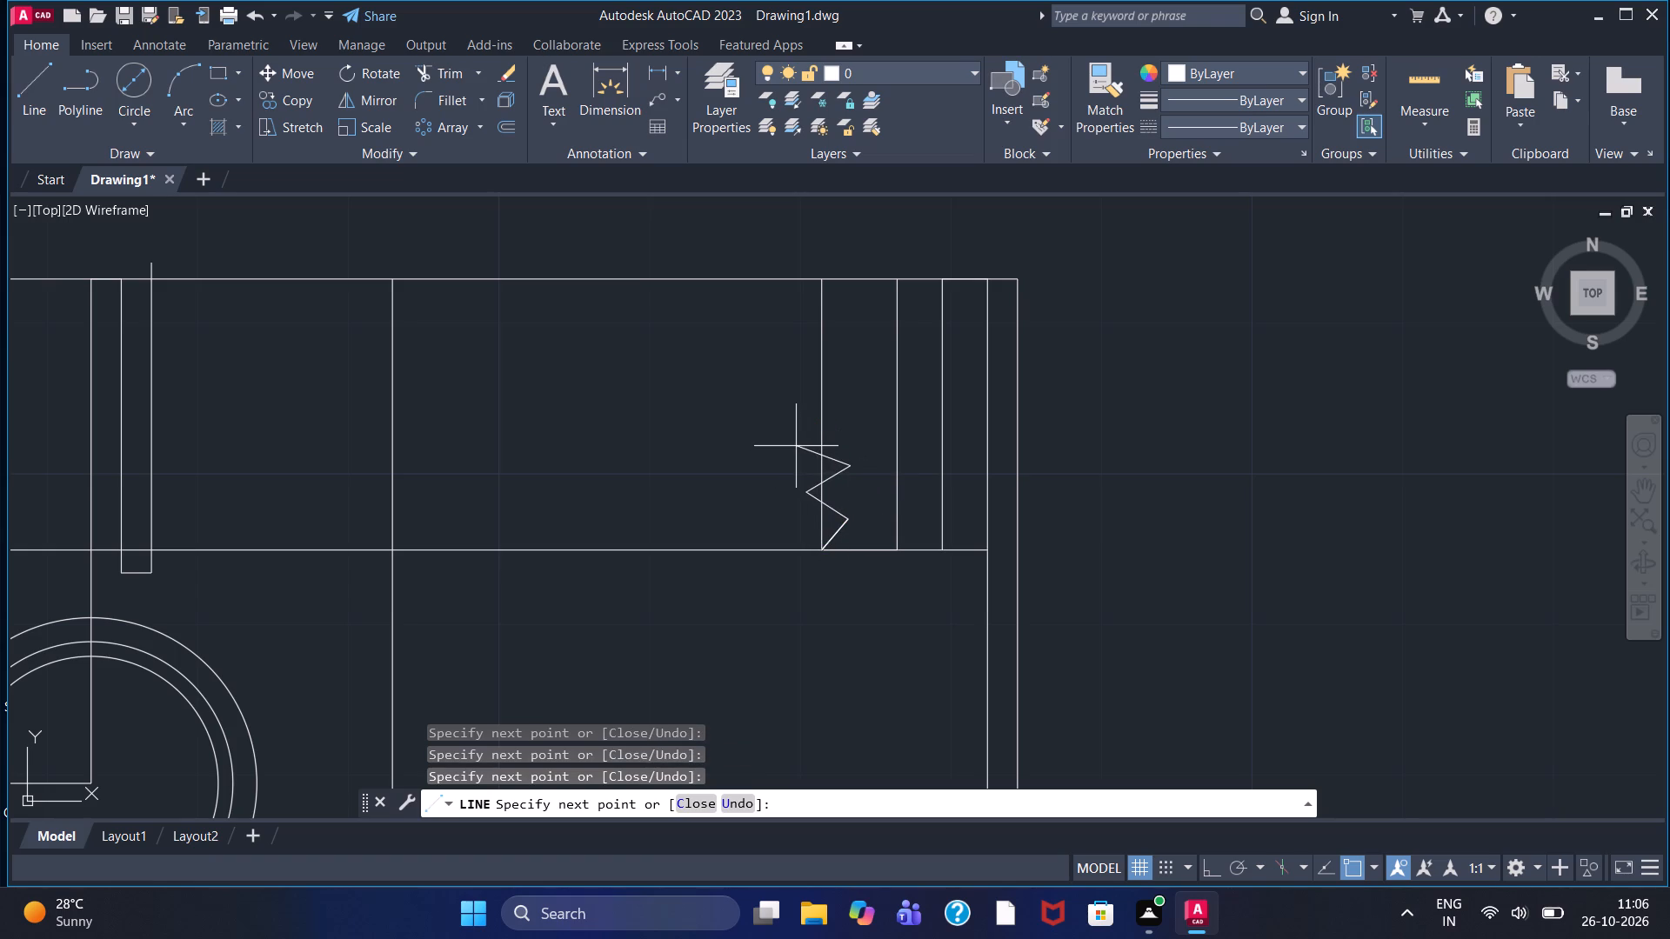
left_click(796, 446)
left_click(838, 417)
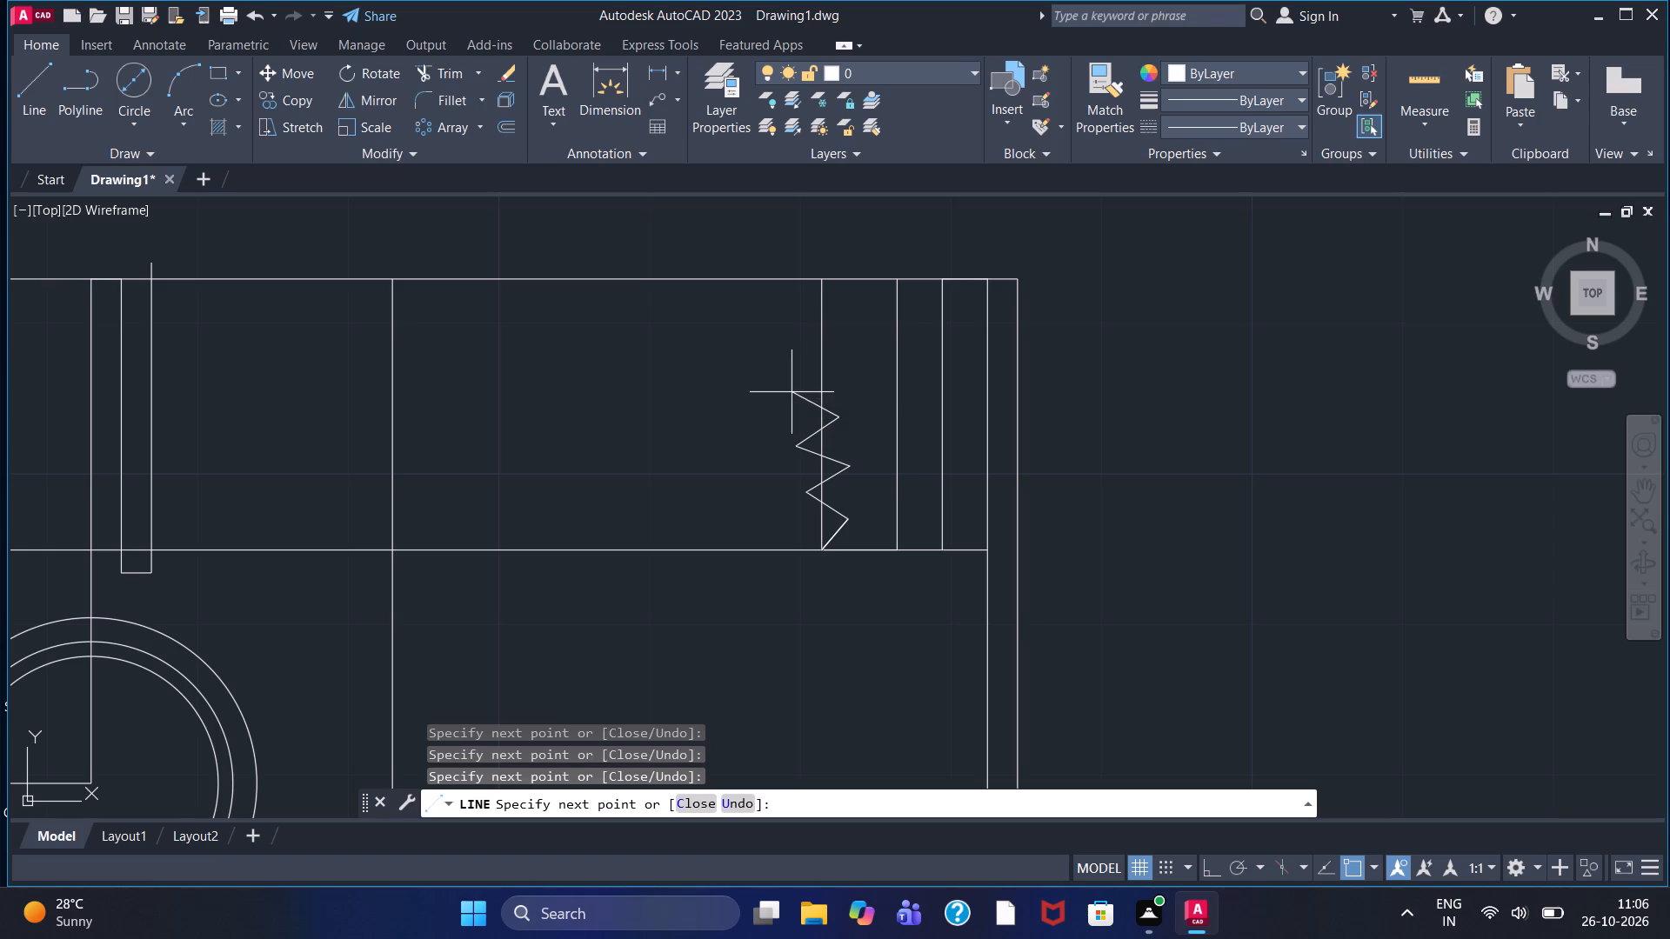
left_click(787, 391)
left_click(829, 373)
right_click(834, 375)
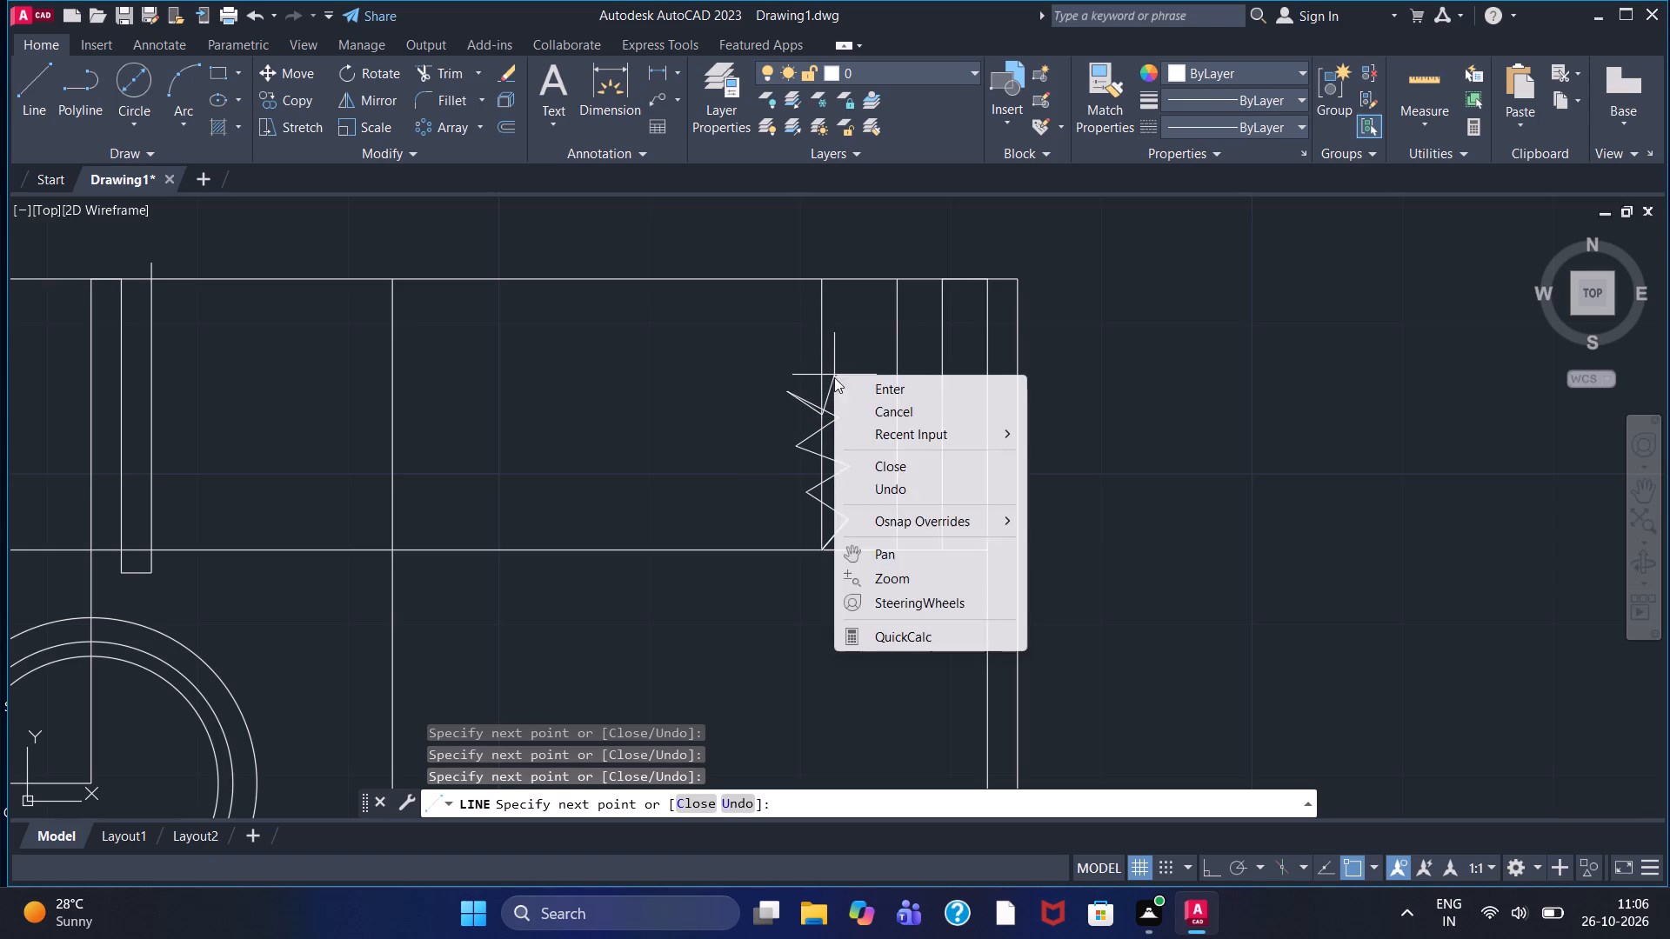
left_click(865, 382)
Delete the short stray segment at the upper end of the zigzag.
scroll(756, 393, "up", 2)
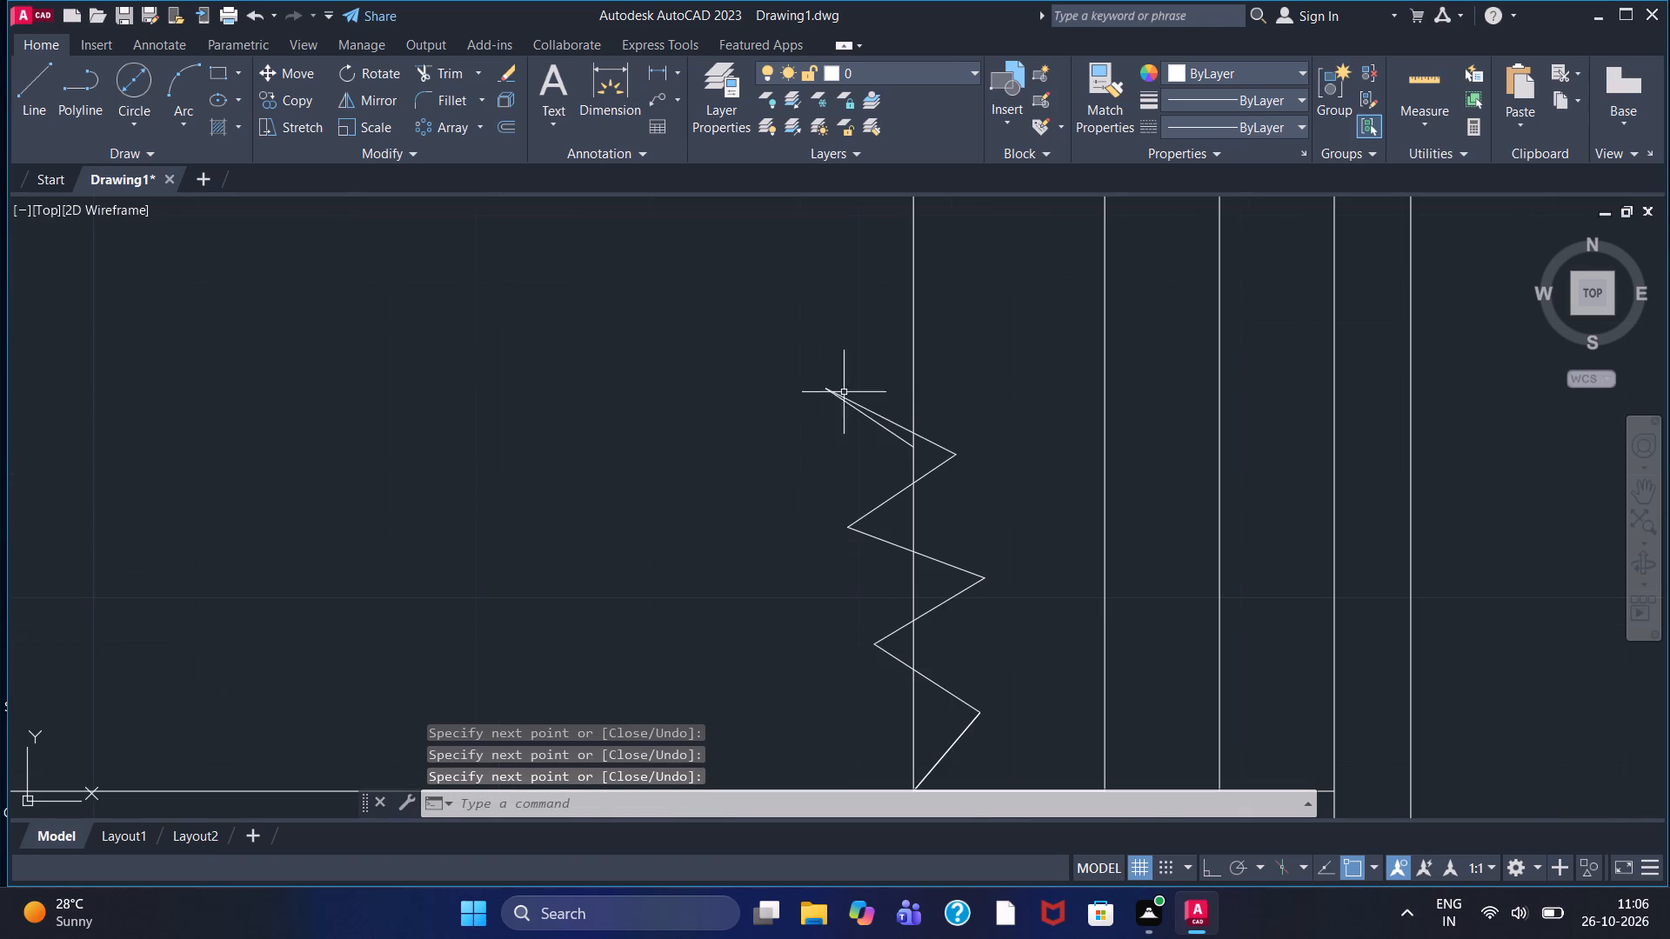
left_click(880, 422)
key("Delete")
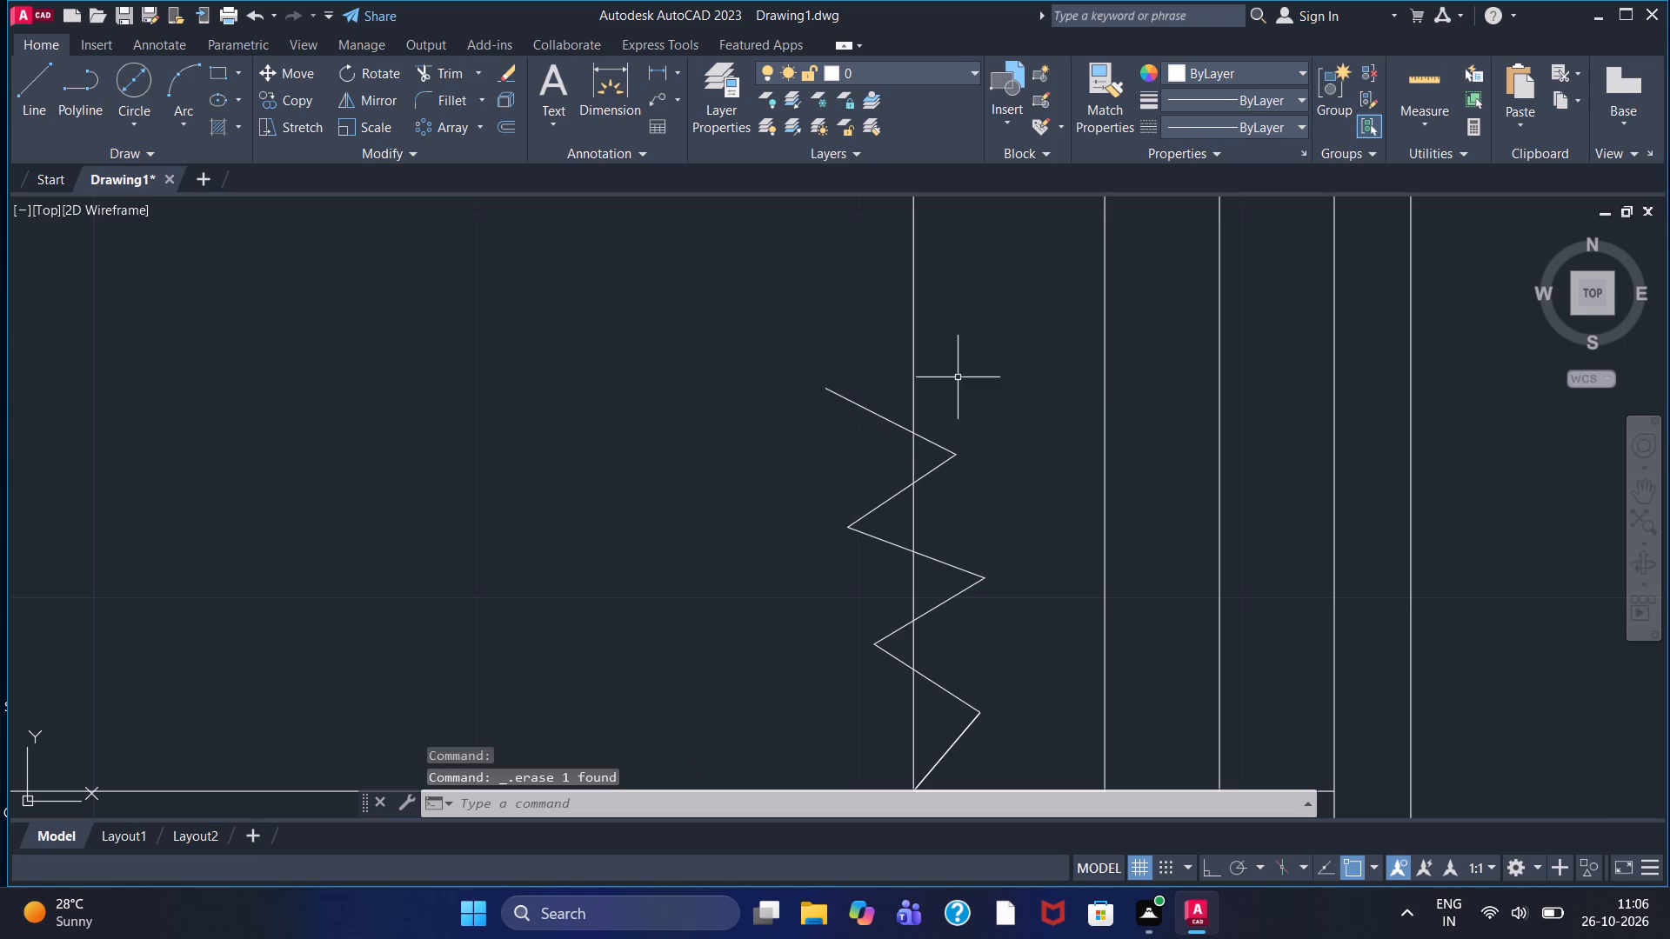
Continue the zigzag from its upper free end to the vertical's top end on the outline's top edge.
left_click(36, 65)
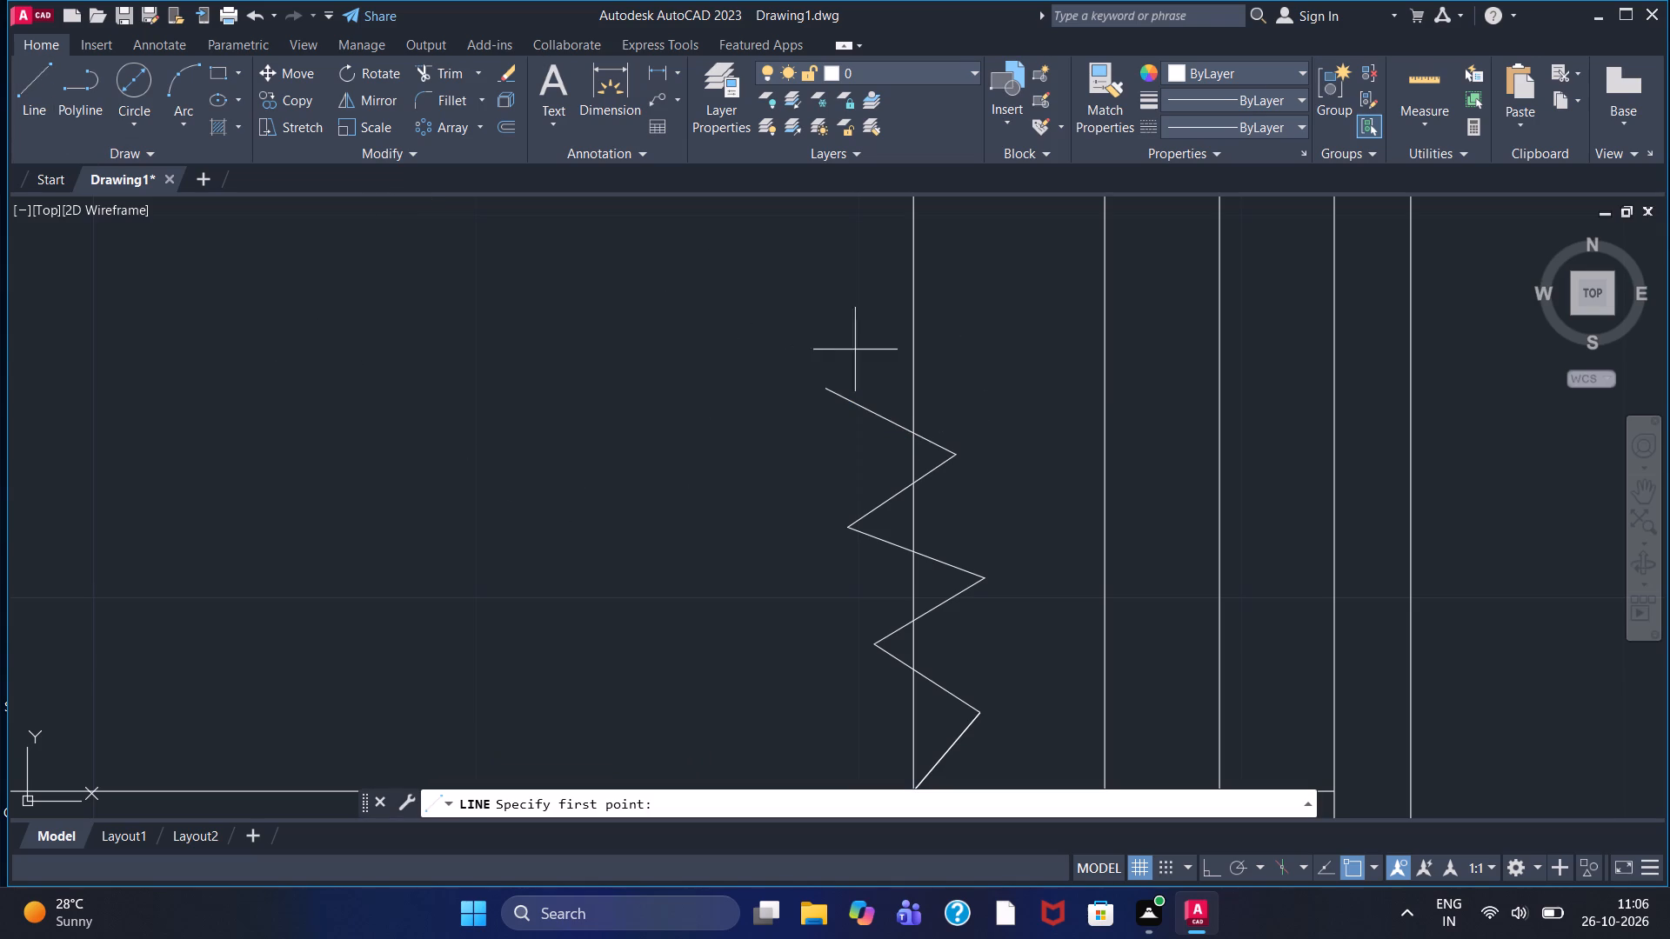
left_click(830, 390)
left_click(964, 334)
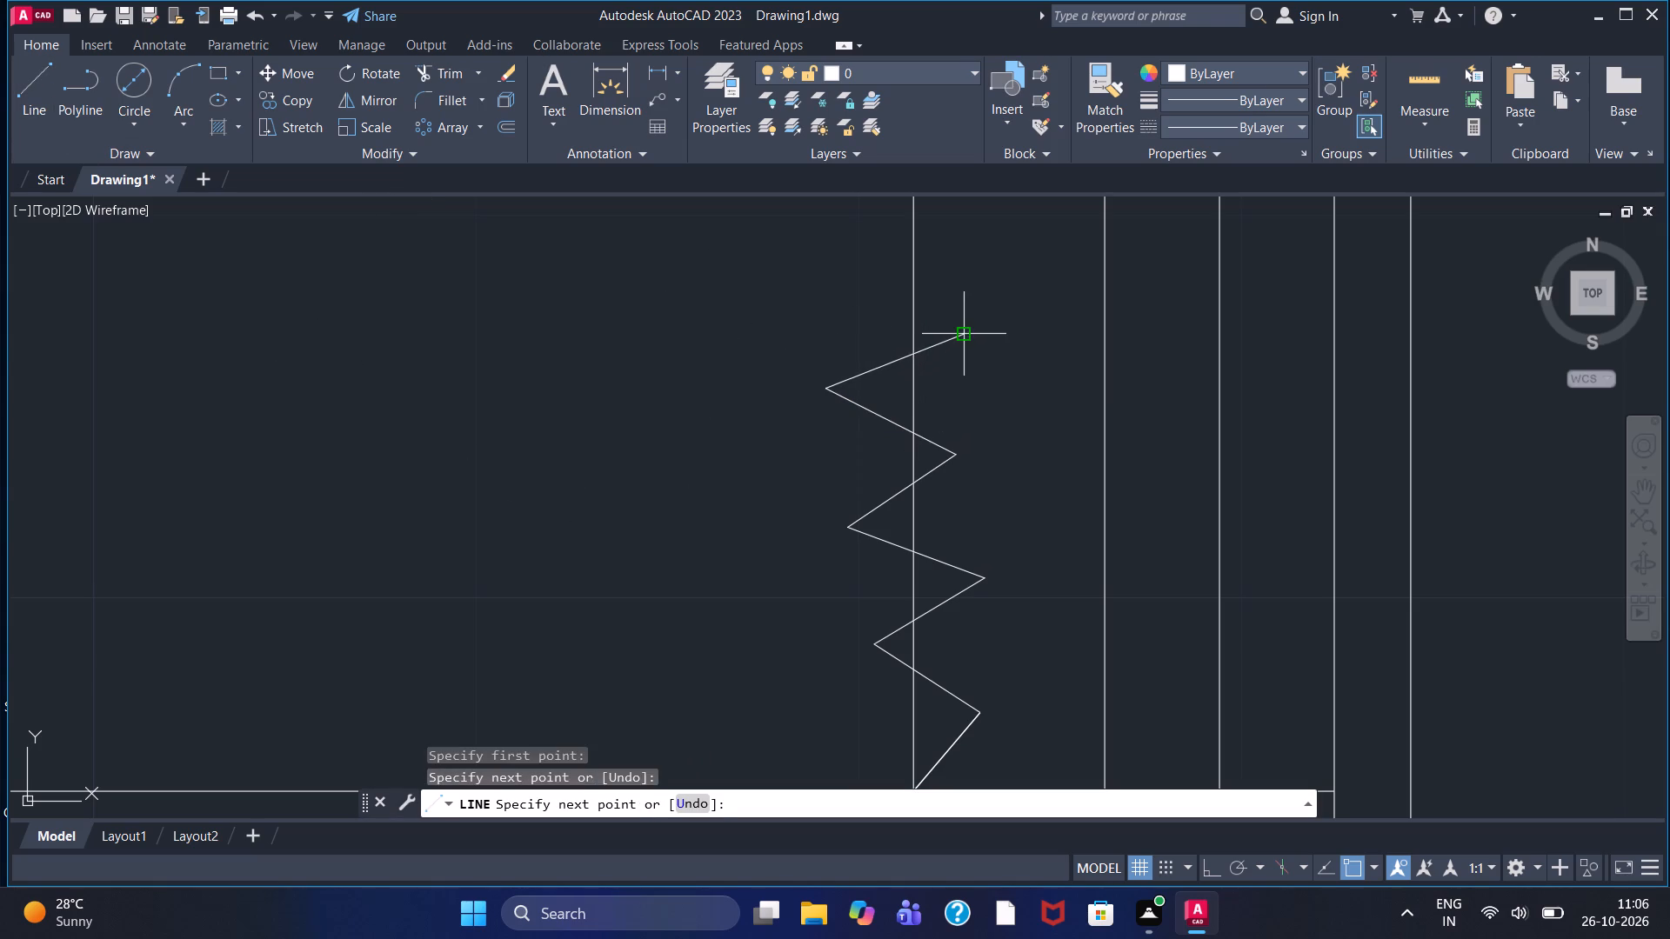
left_click(841, 273)
scroll(840, 270, "down", 1)
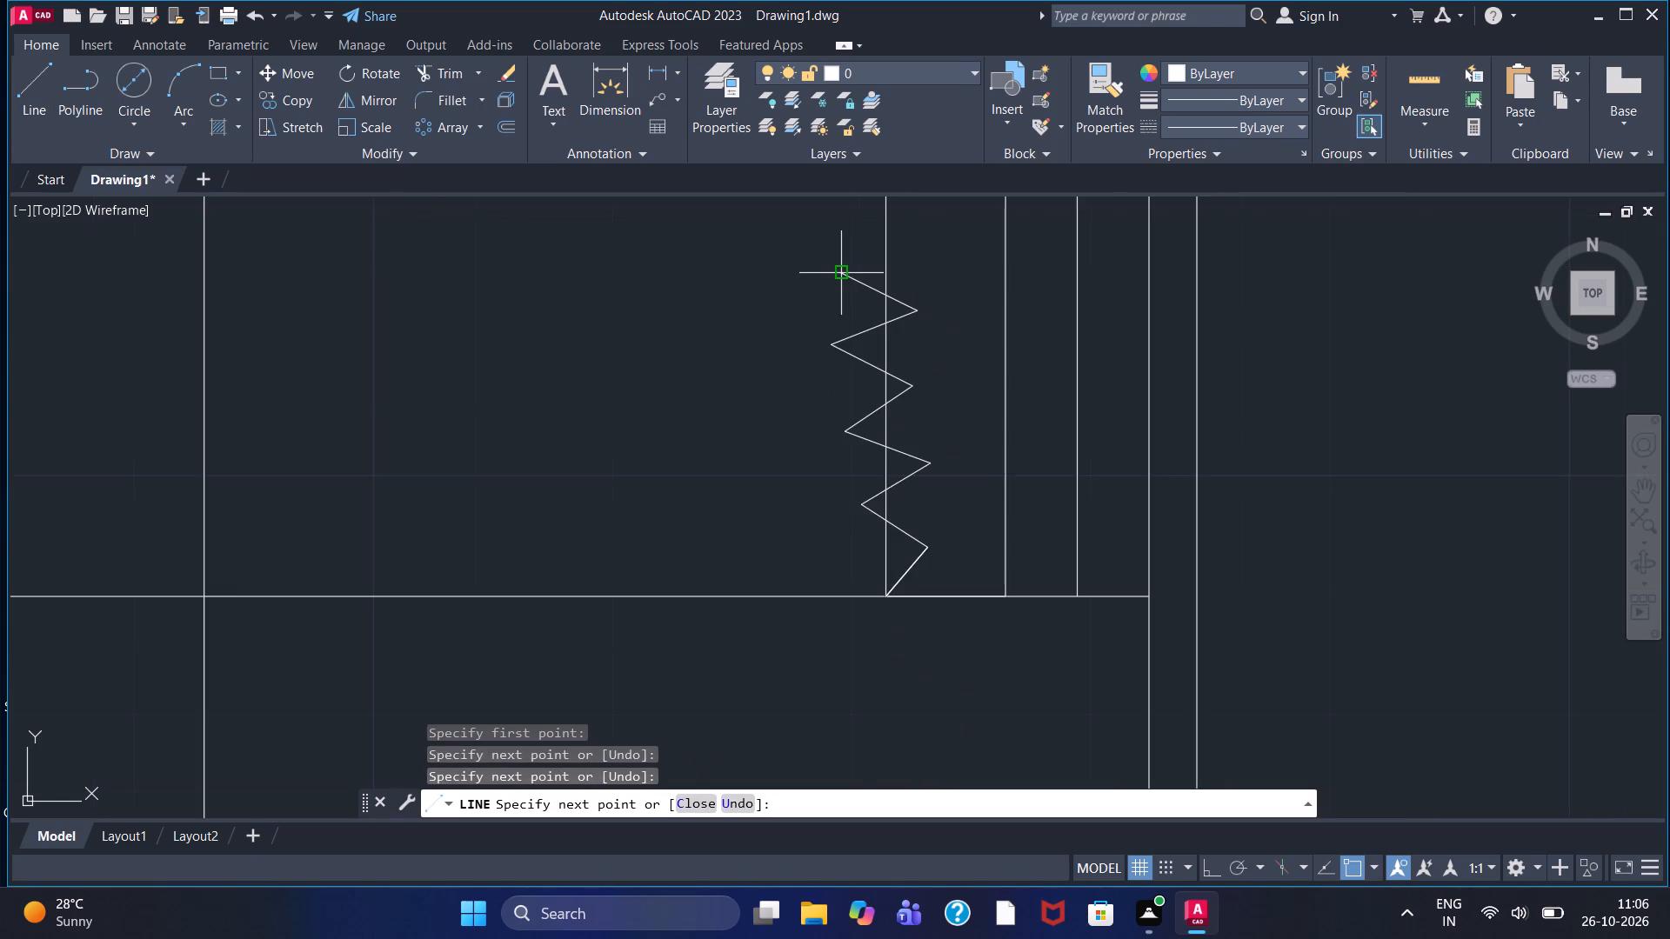
scroll(838, 273, "down", 1)
middle_click_drag(835, 278, 778, 423)
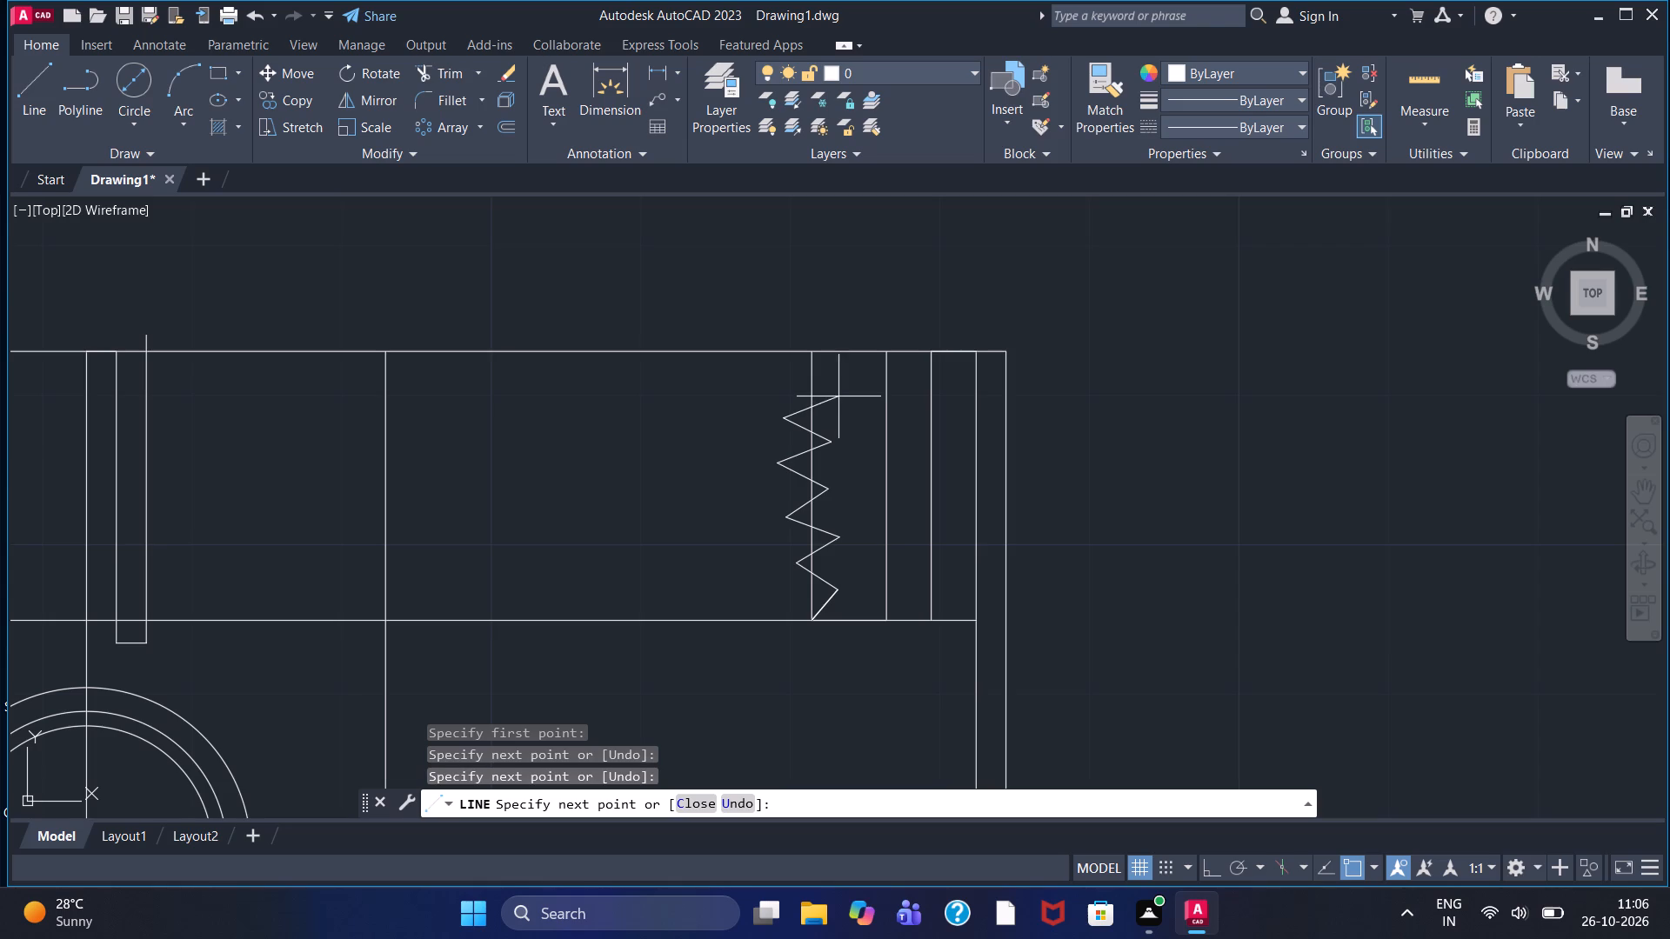
left_click(838, 388)
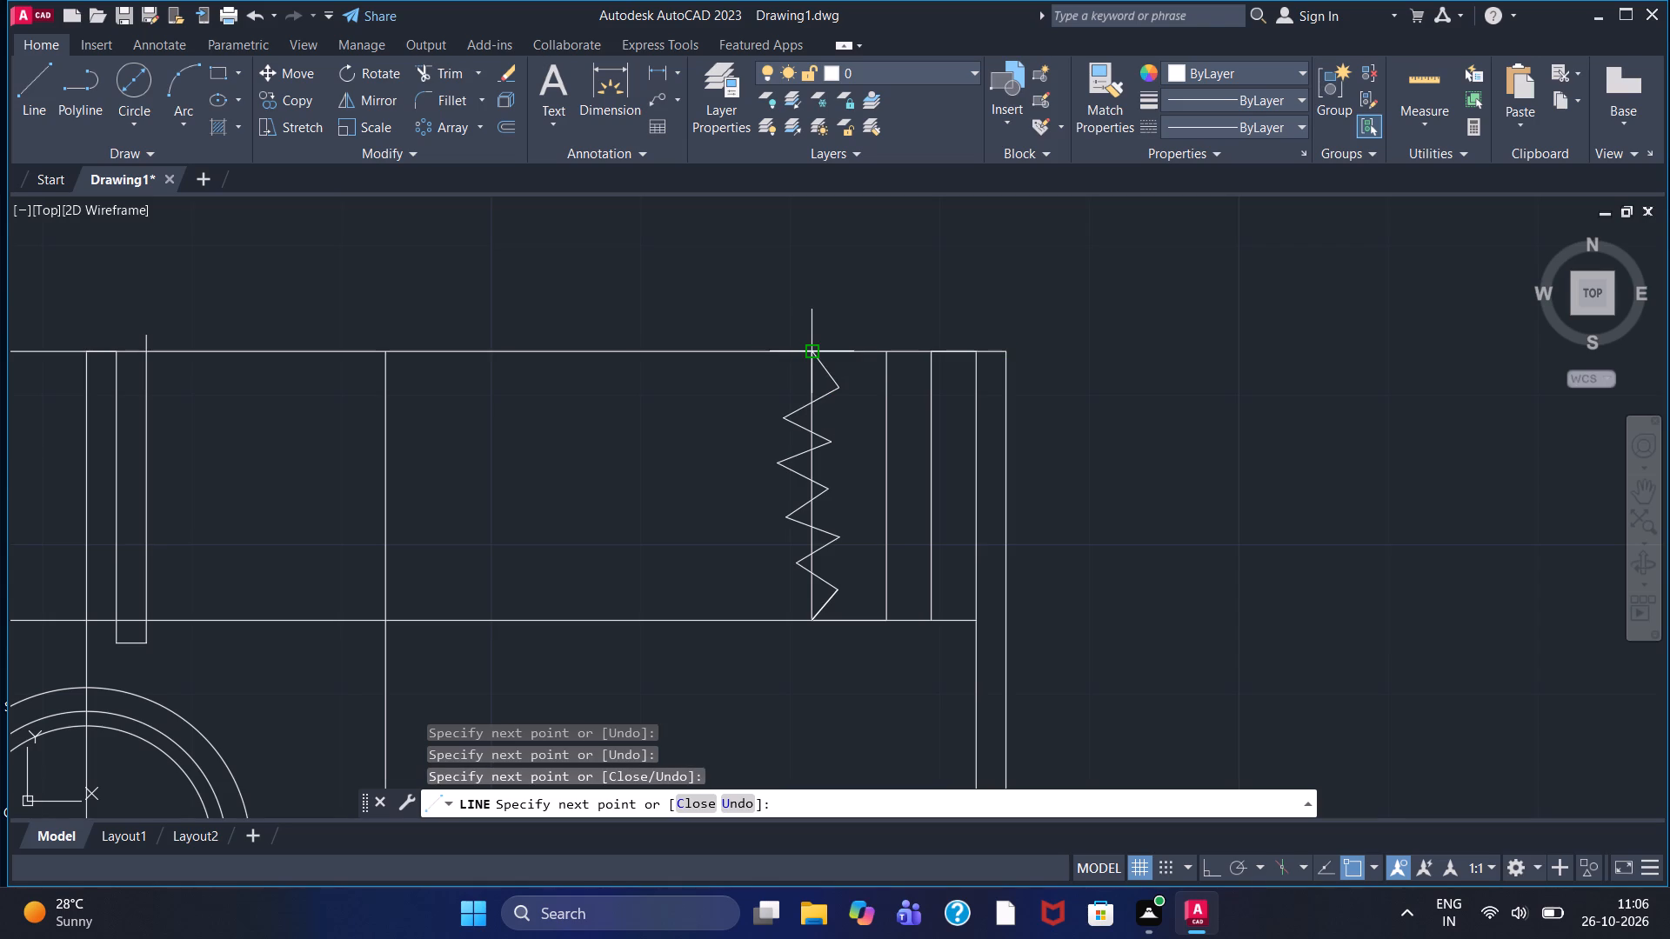
left_click(810, 356)
right_click(805, 343)
left_click(826, 352)
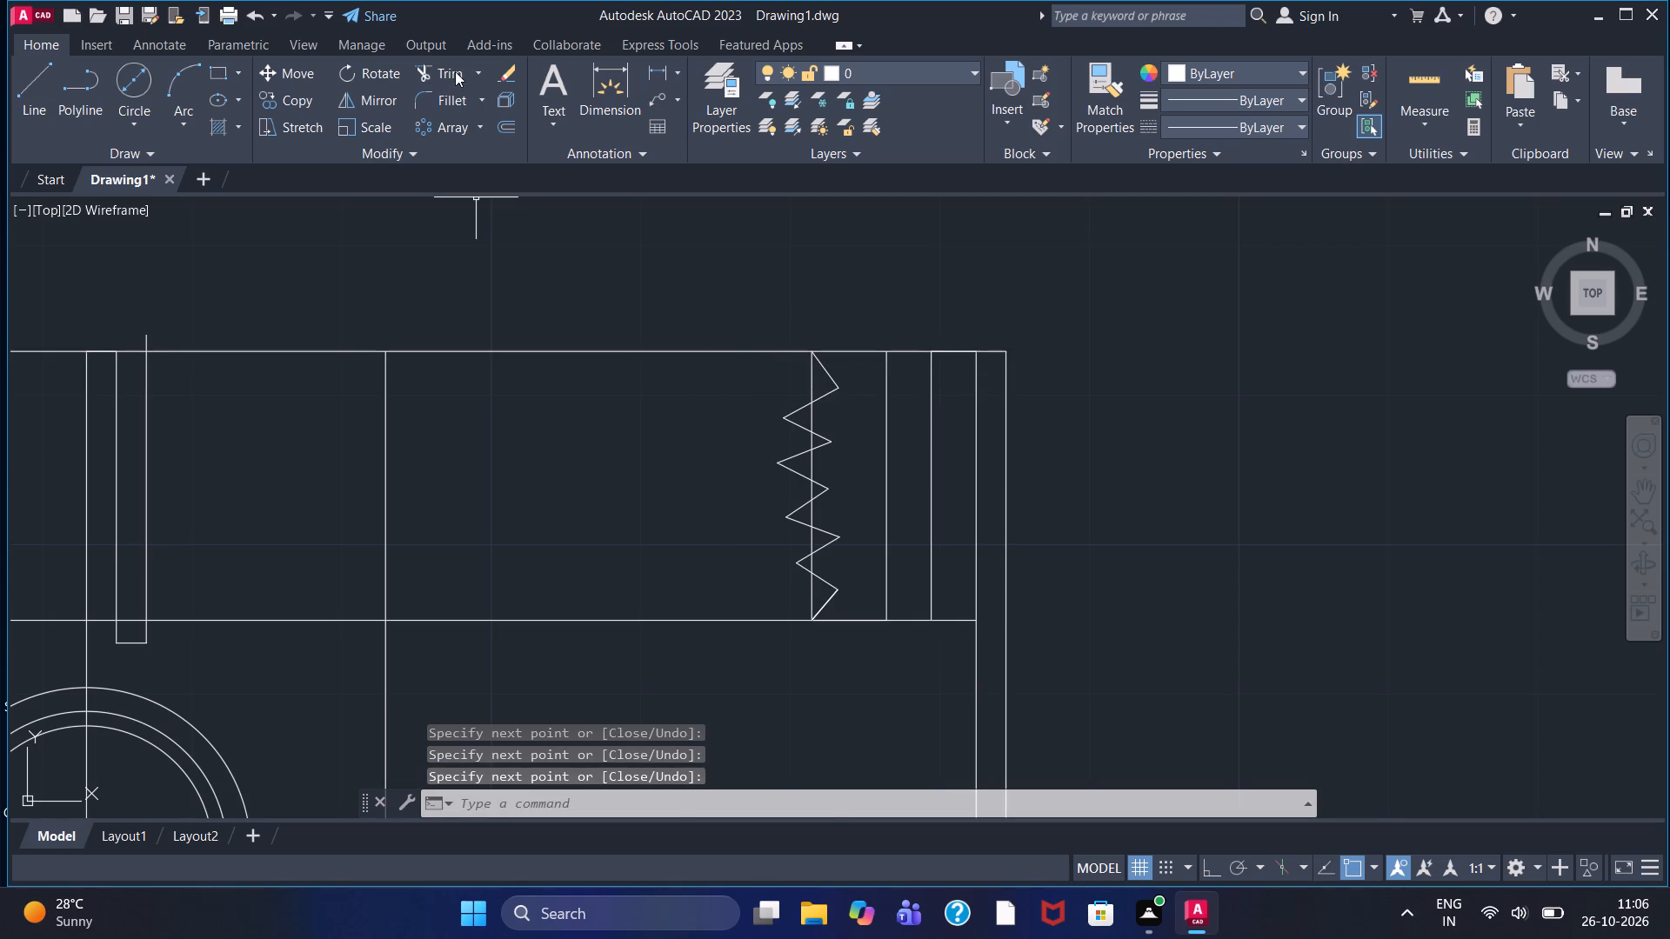
Trim the vertical's top segment behind the uppermost tooth and all zigzag tips projecting left of the vertical.
left_click(455, 71)
left_click(813, 384)
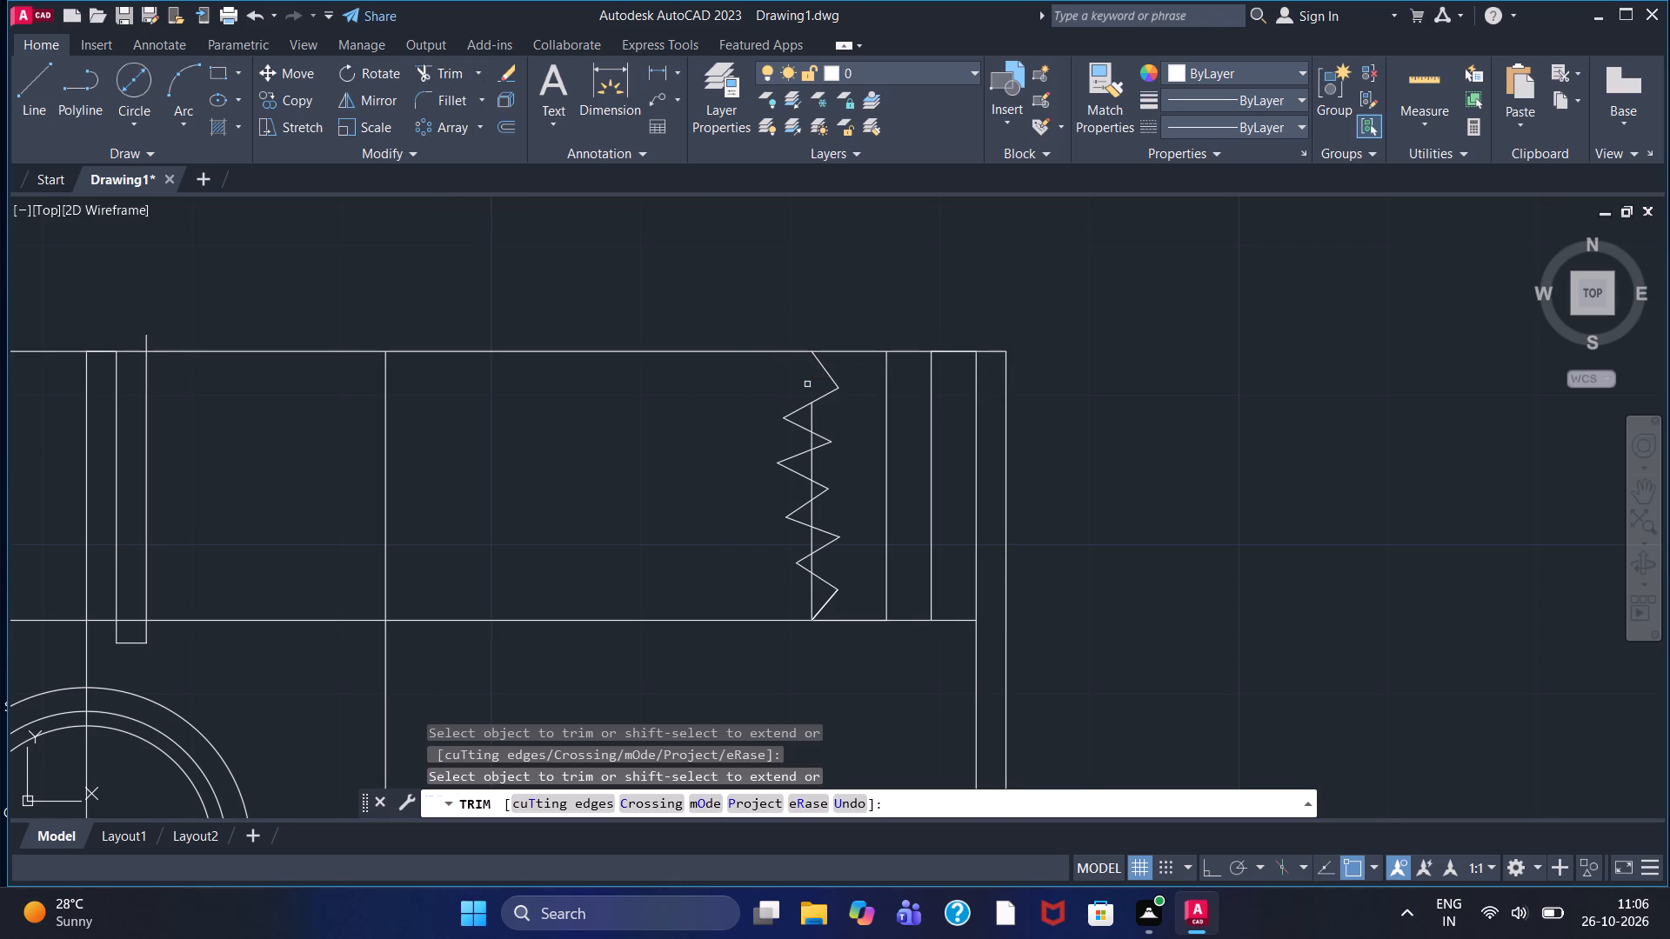
left_click(796, 411)
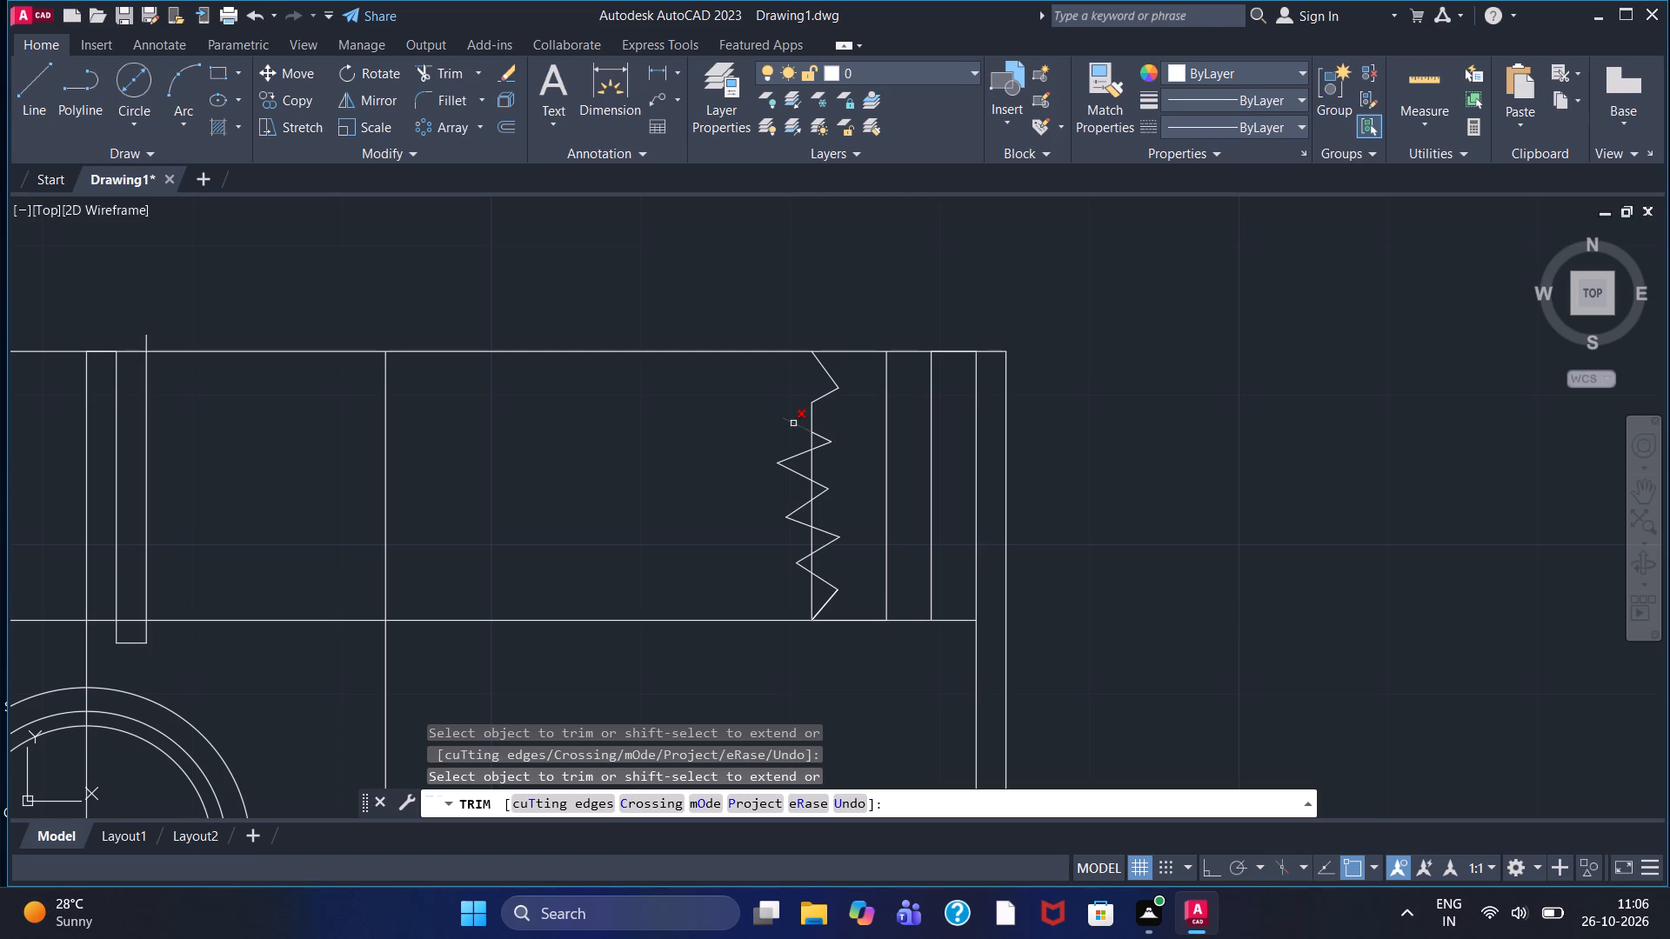
left_click(793, 423)
left_click(793, 456)
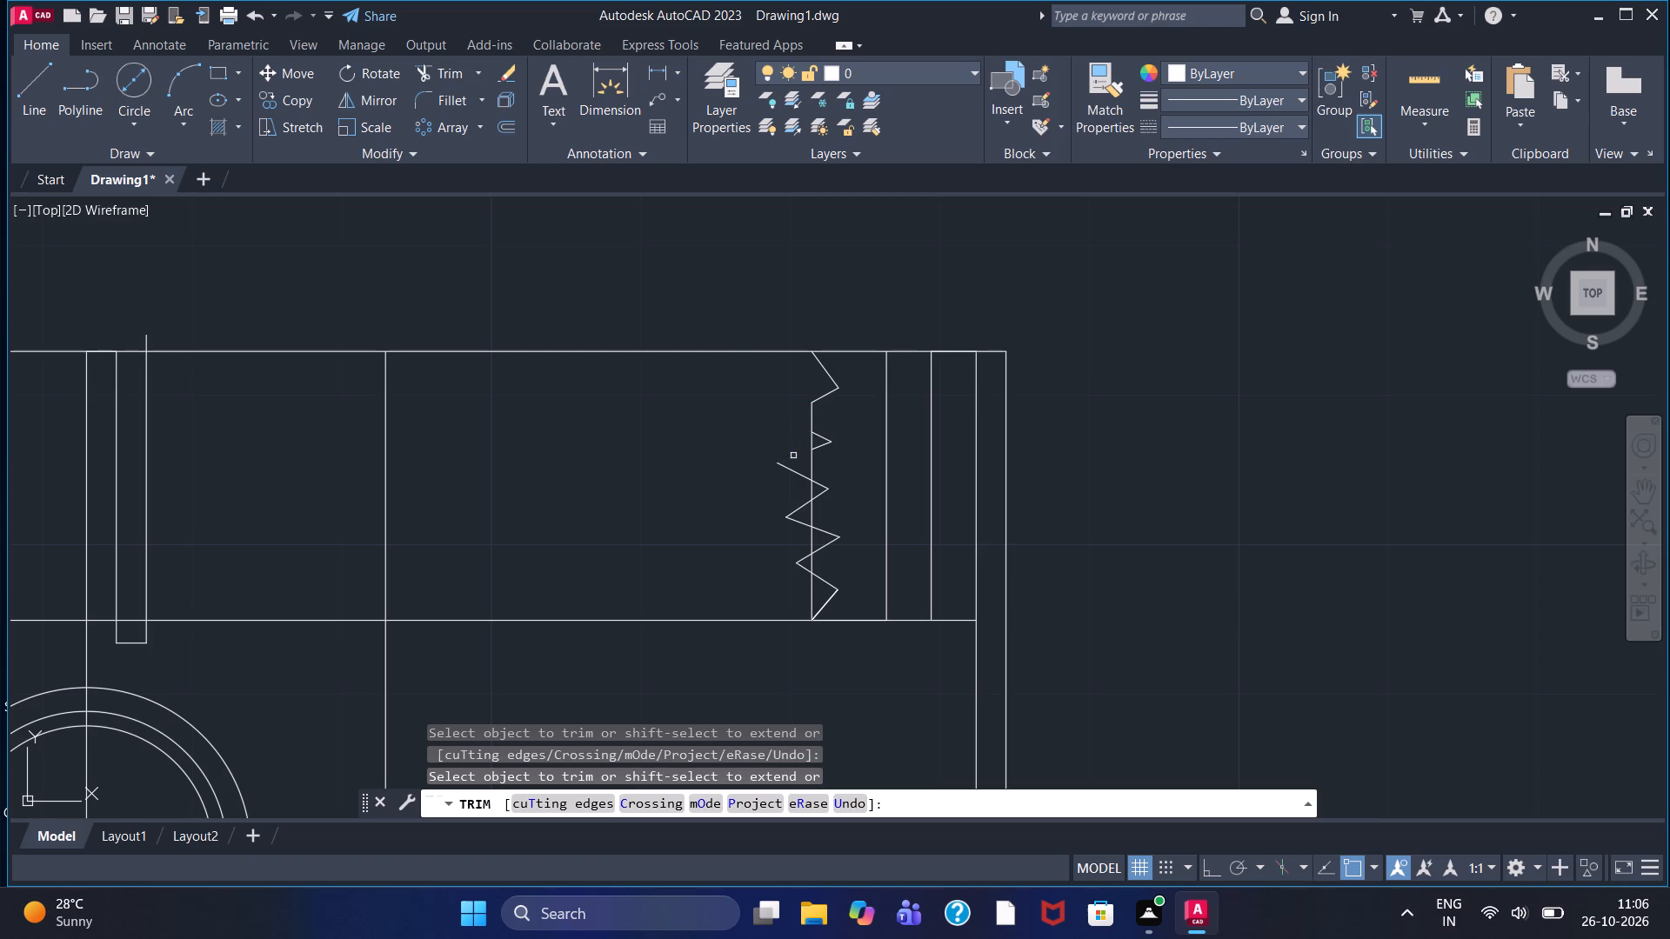
left_click(788, 469)
left_click(796, 513)
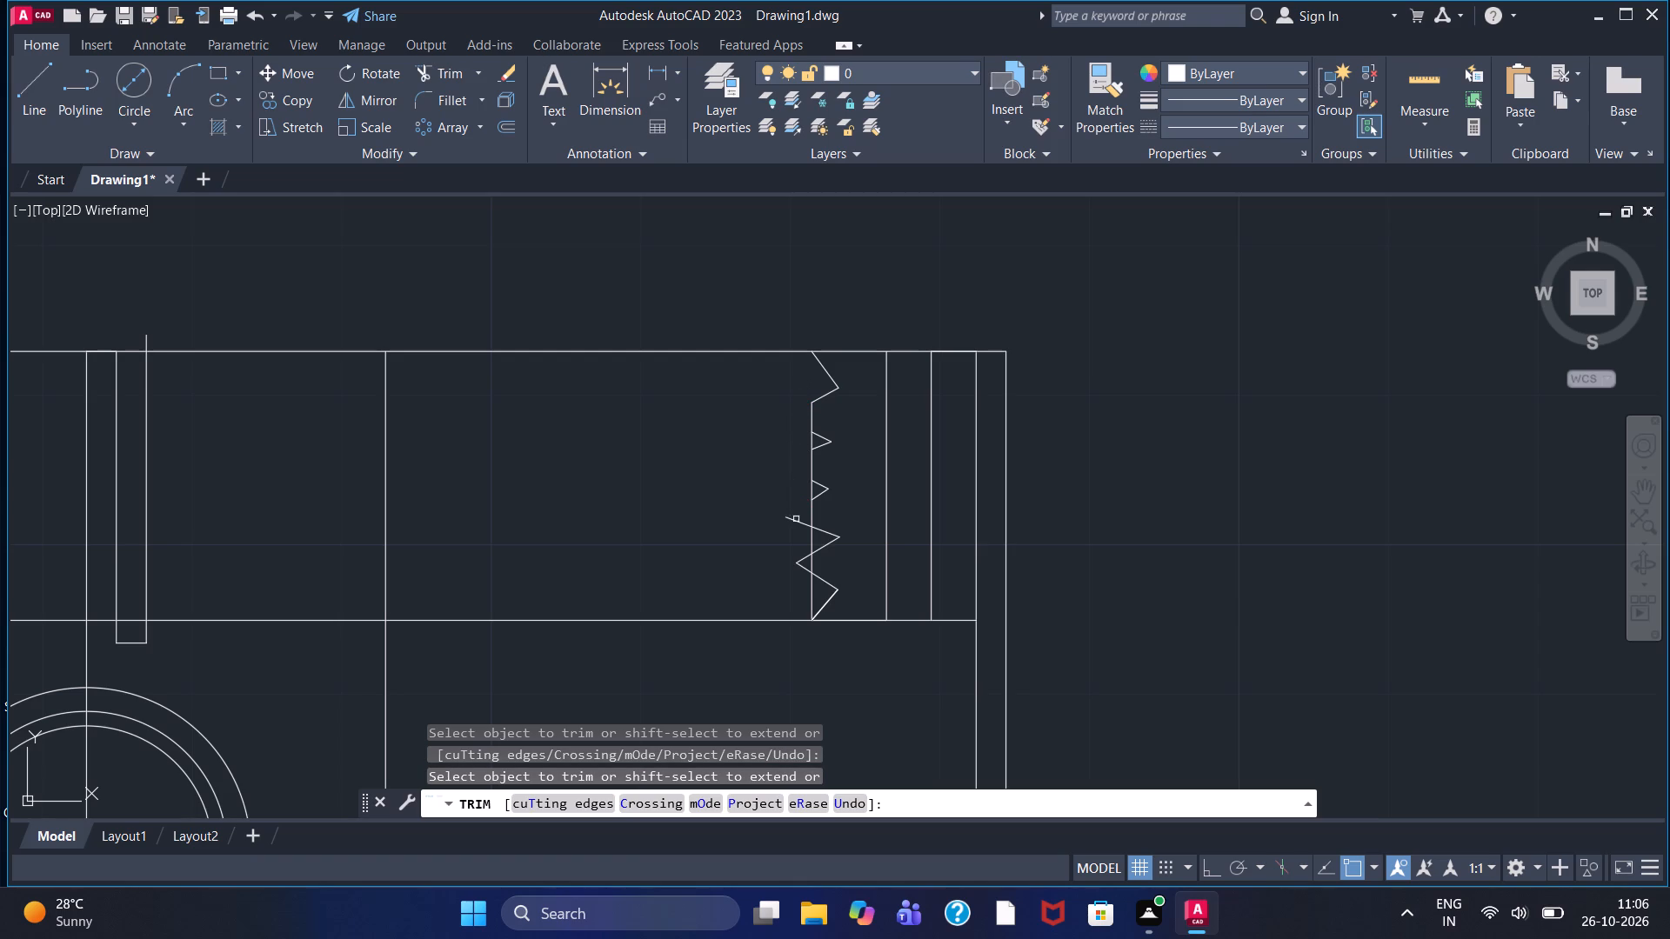
left_click(798, 523)
left_click(804, 559)
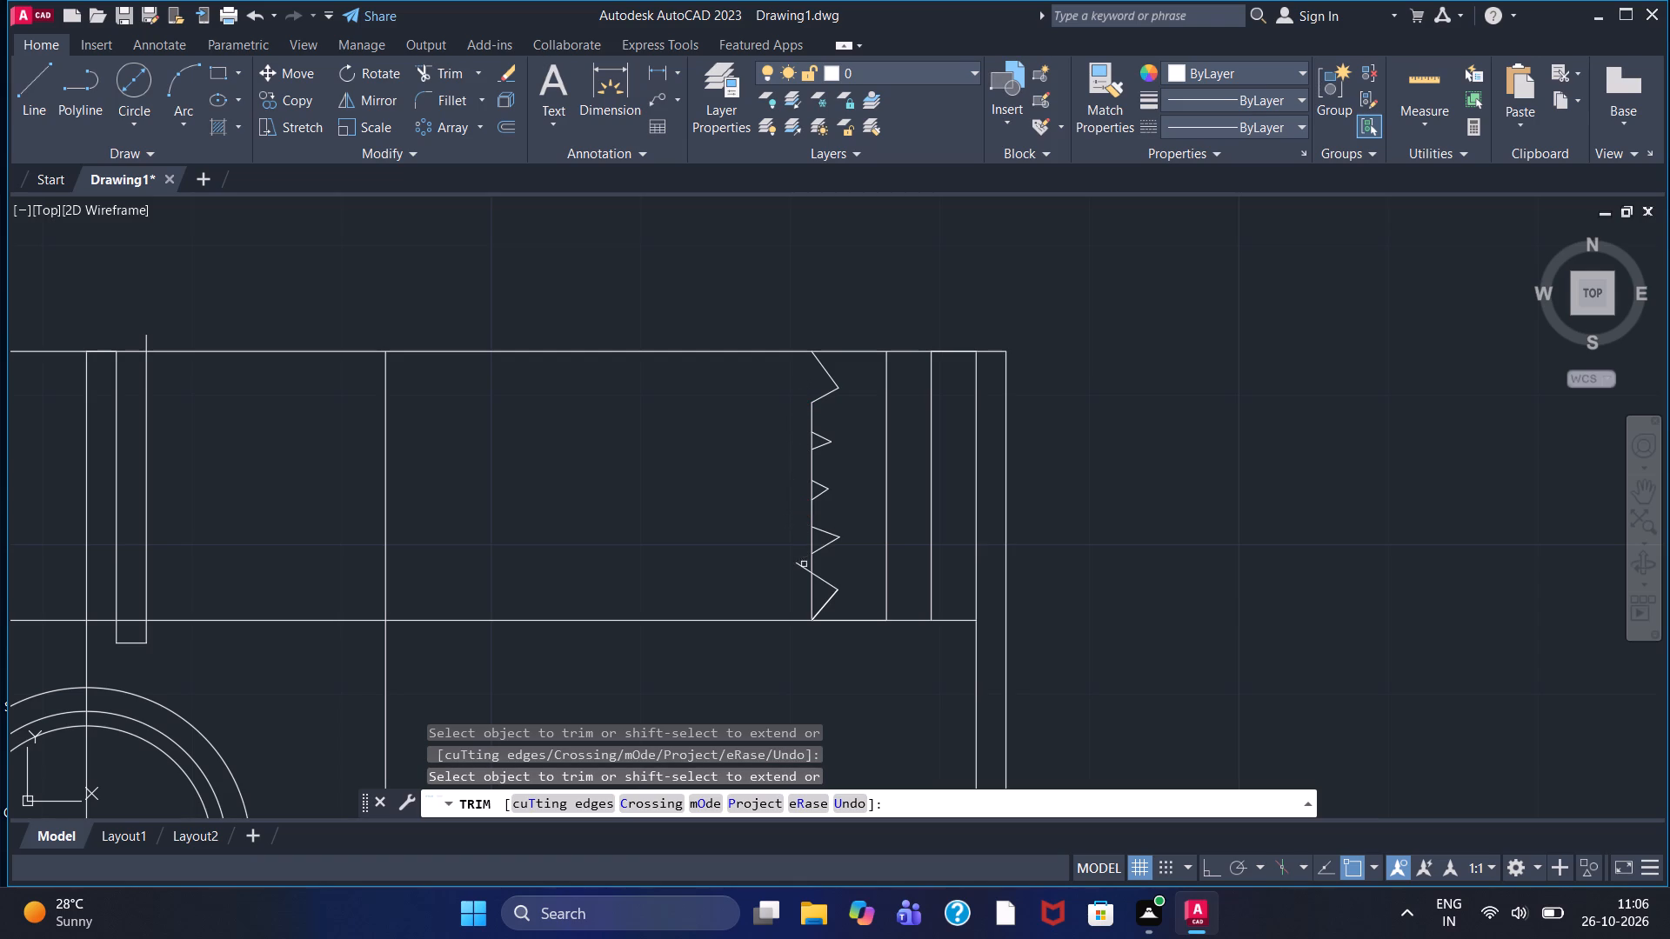
left_click(803, 566)
Trim the vertical's segments closing the bottom zigzag tooth and the two teeth directly above it.
left_click(812, 601)
left_click(814, 542)
scroll(800, 503, "up", 4)
left_click(844, 440)
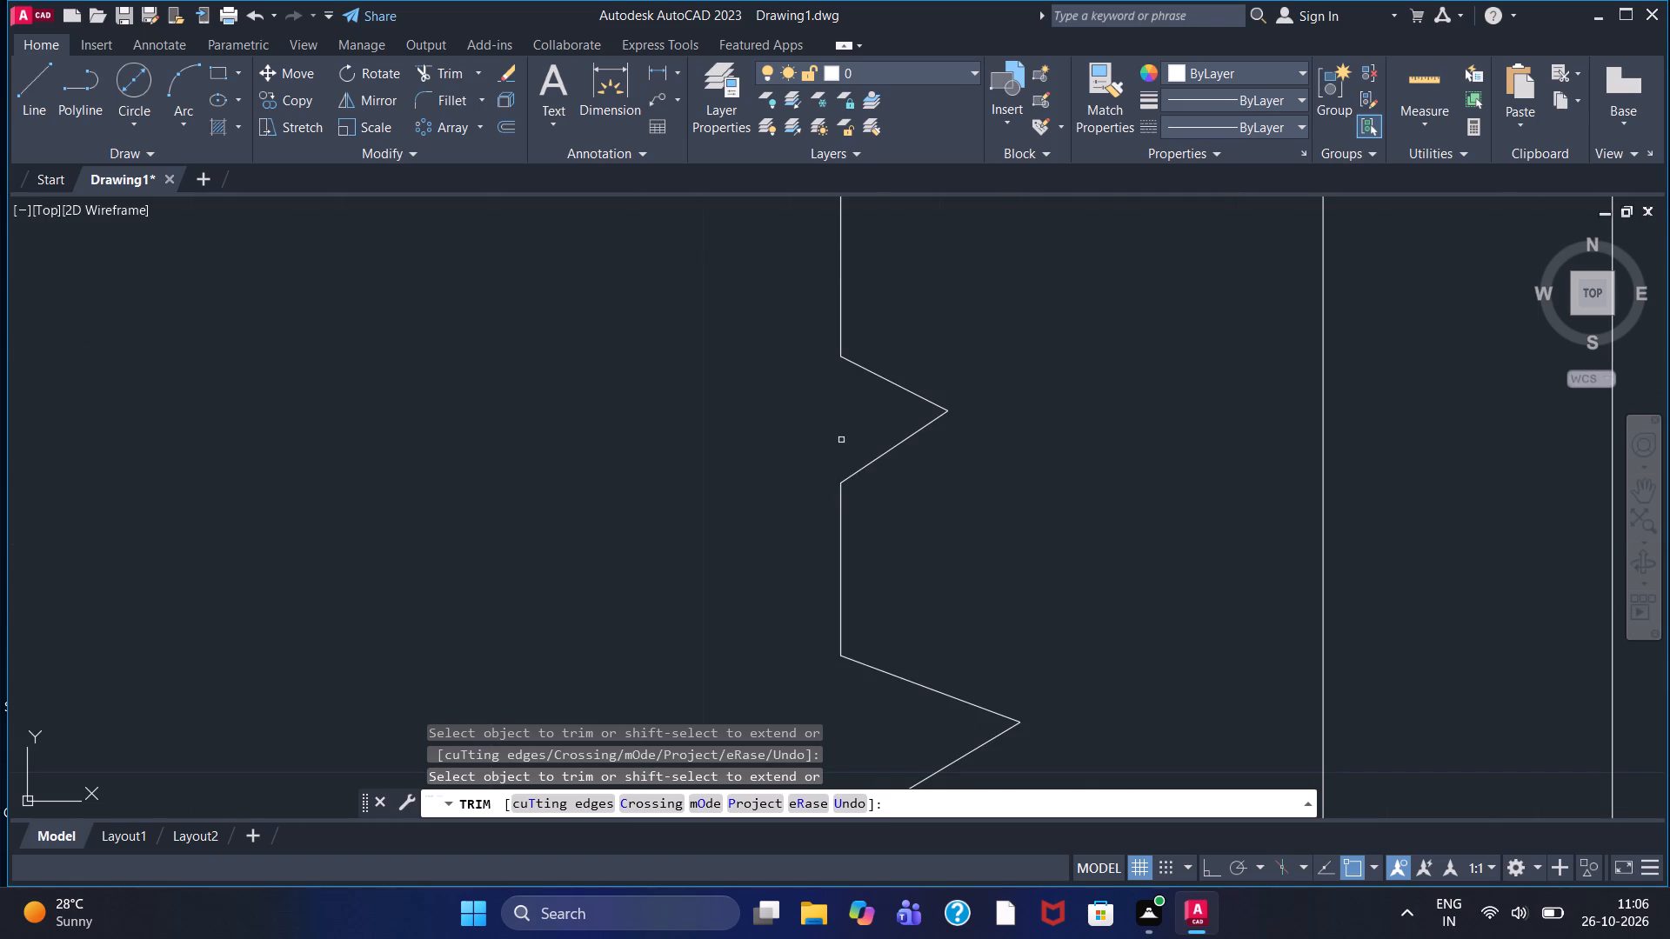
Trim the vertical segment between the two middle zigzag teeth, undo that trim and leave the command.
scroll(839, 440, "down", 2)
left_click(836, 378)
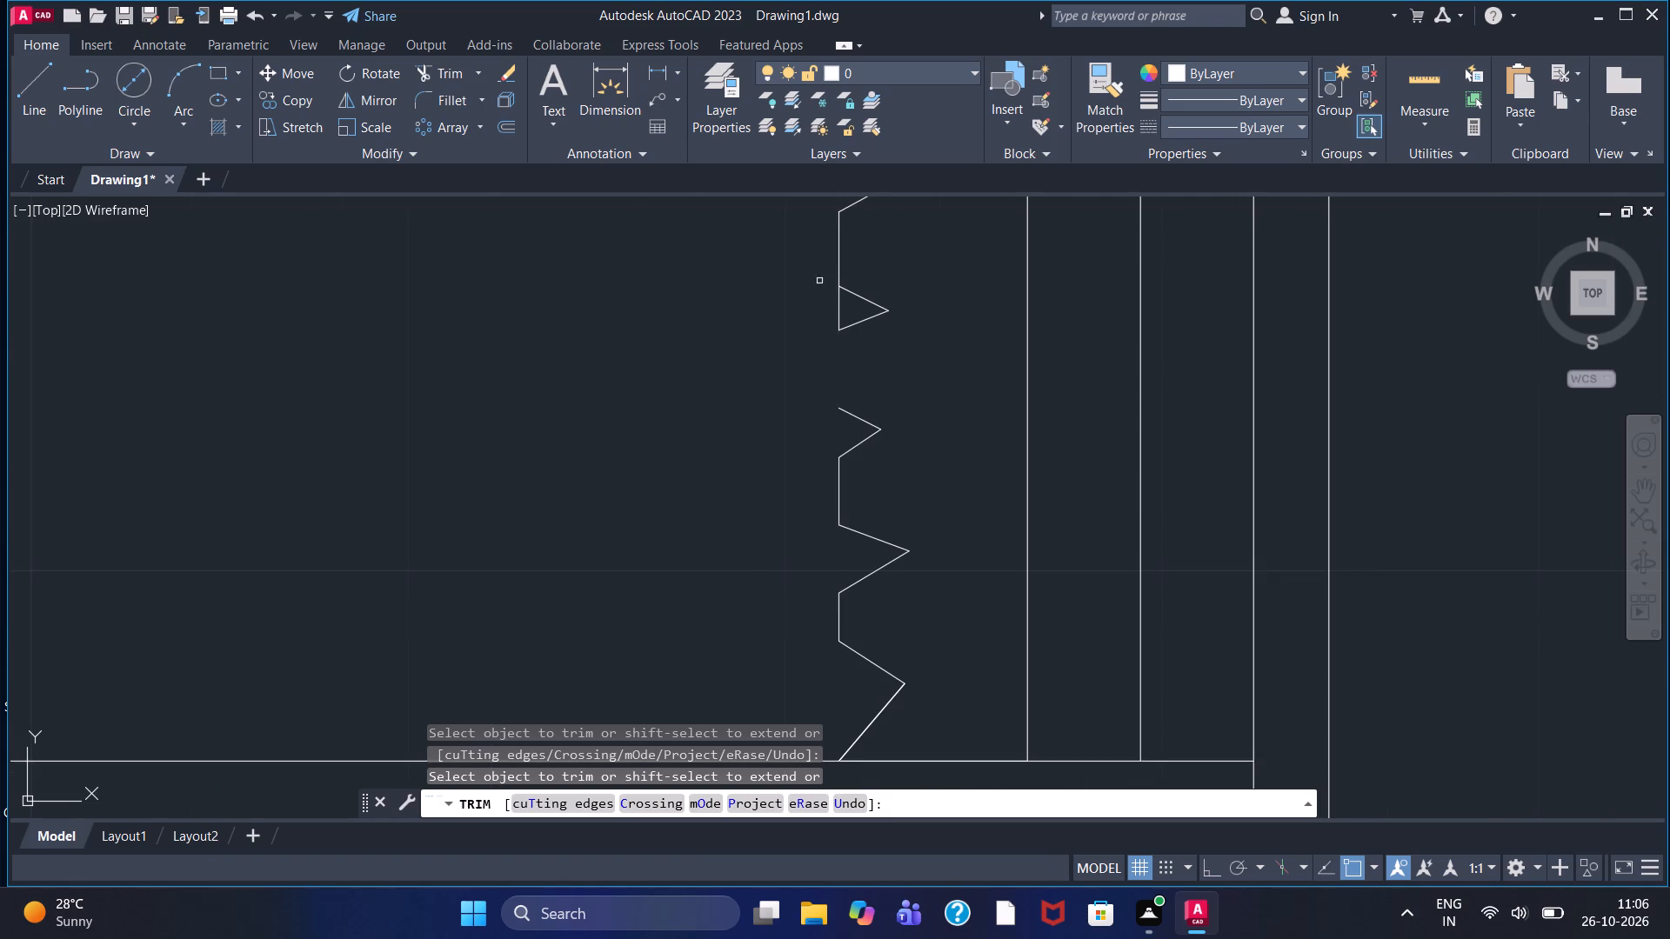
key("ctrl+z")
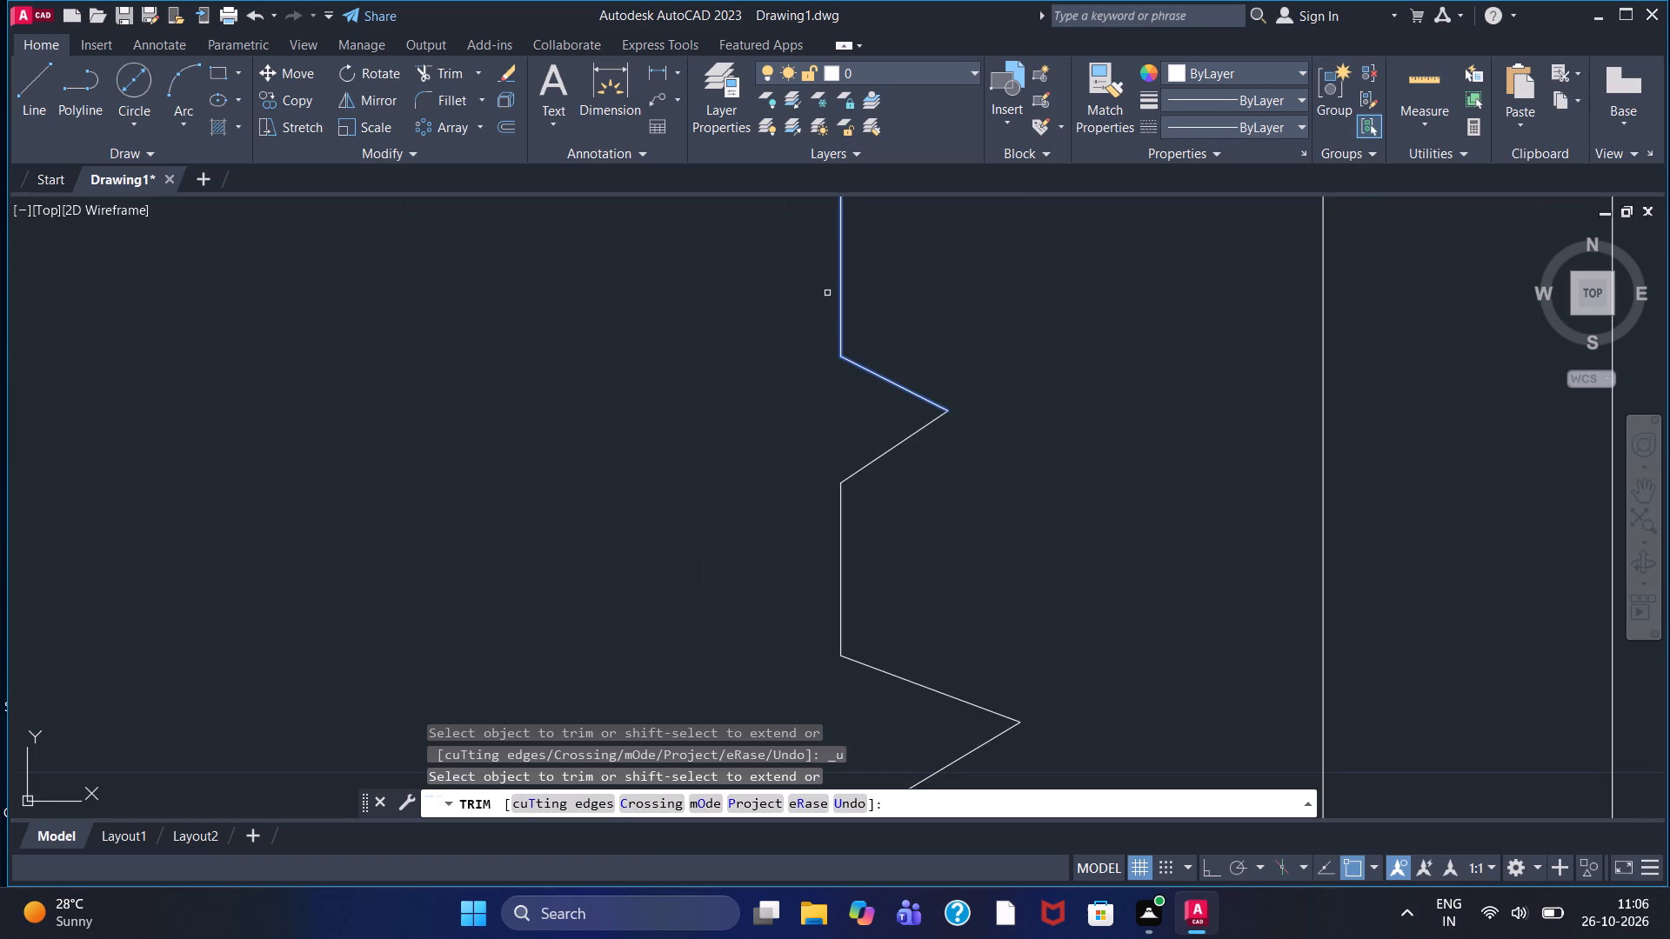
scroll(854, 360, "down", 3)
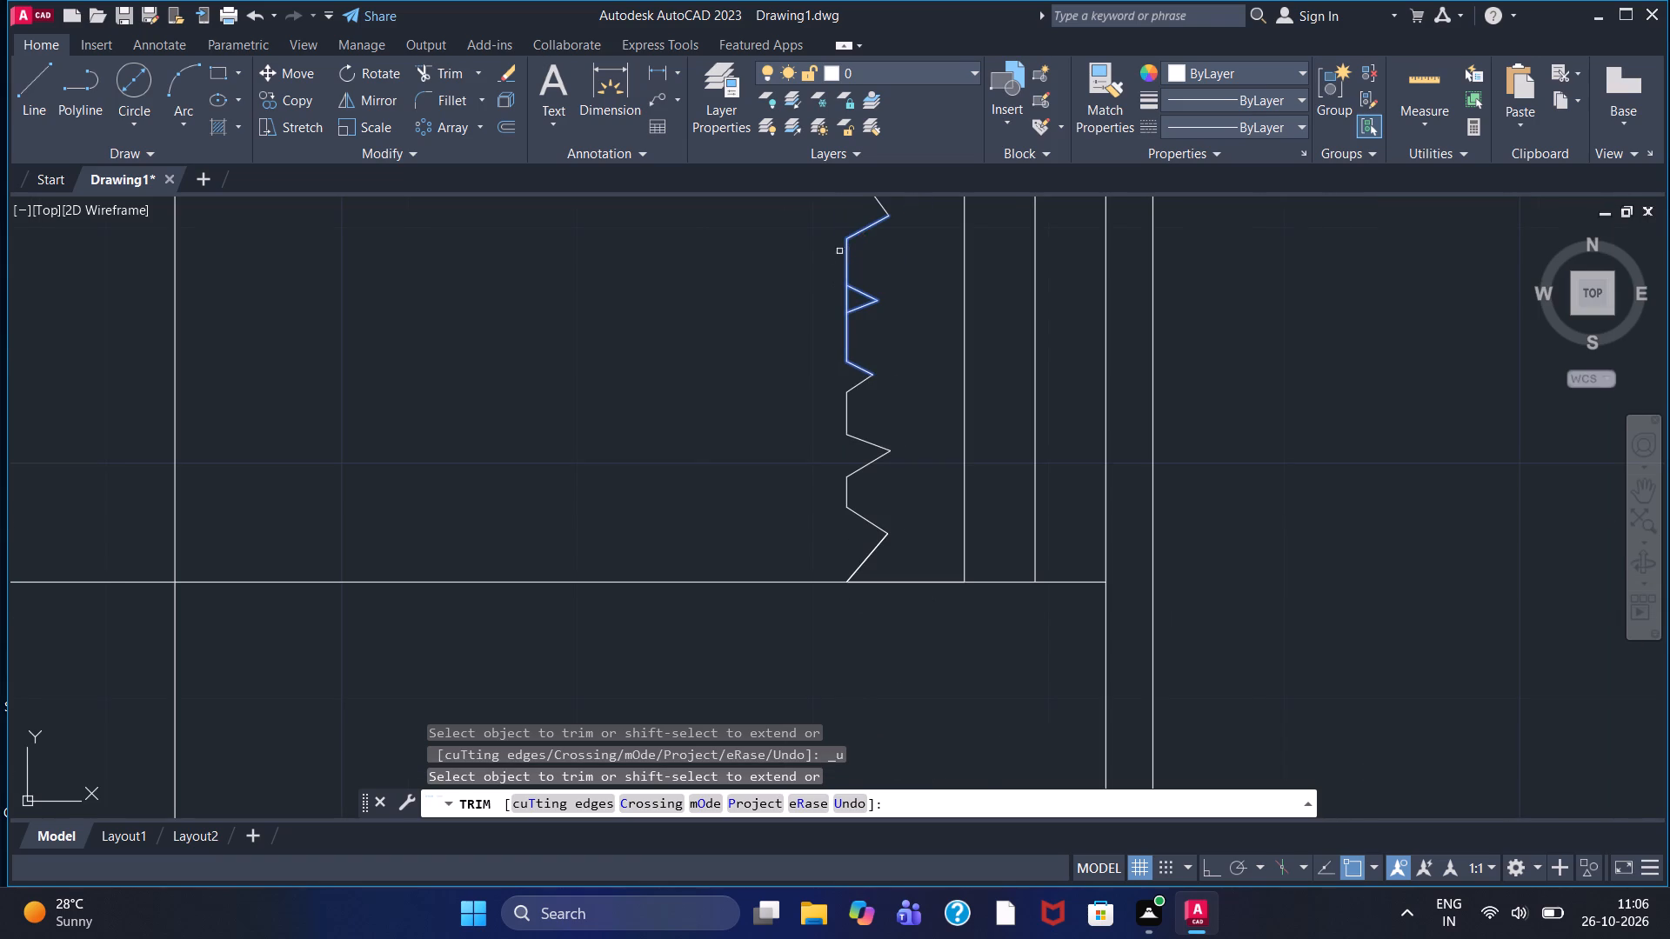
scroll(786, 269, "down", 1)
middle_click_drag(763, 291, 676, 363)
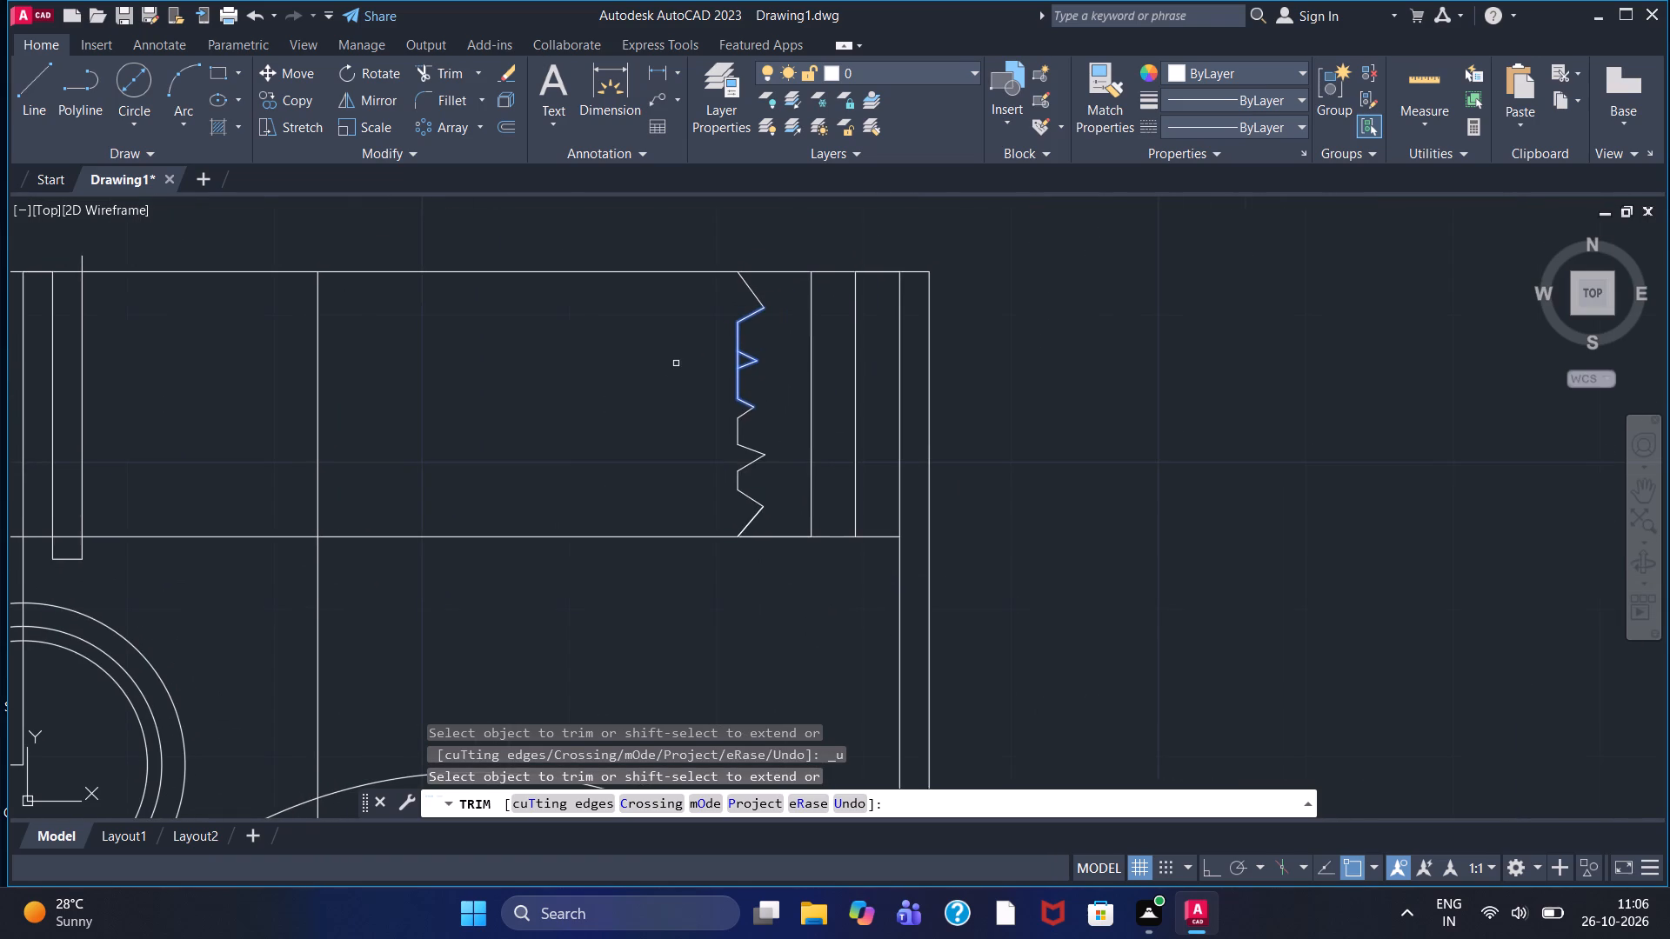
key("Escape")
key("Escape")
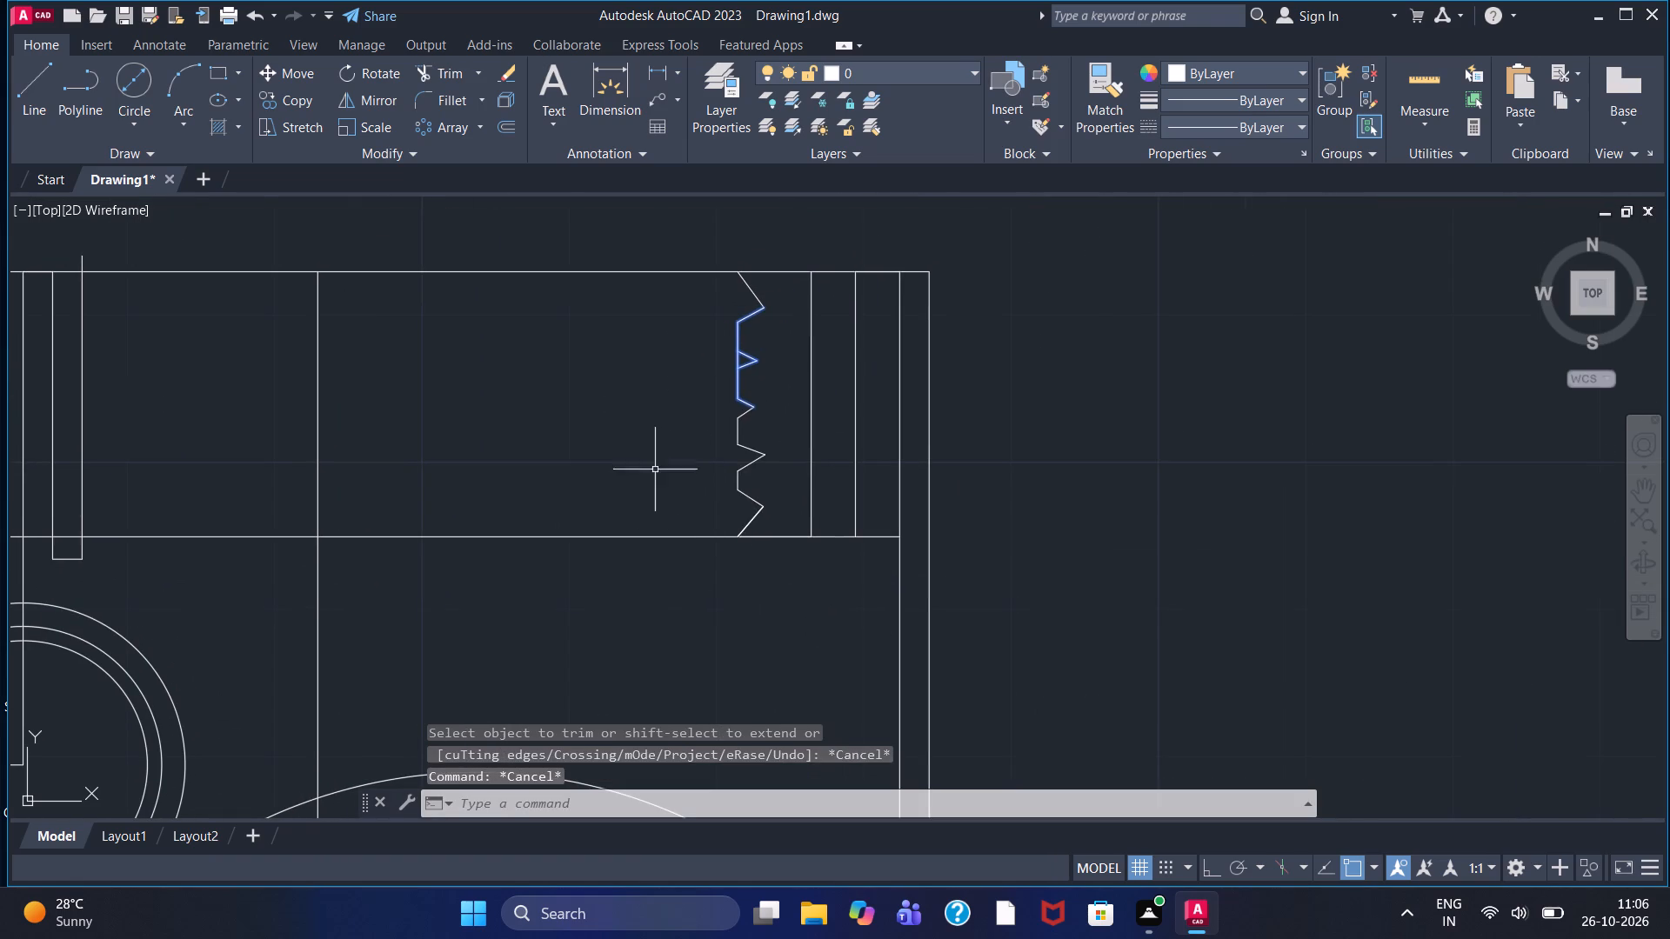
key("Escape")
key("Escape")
Trim the vertical's segment closing the second zigzag tooth from the top and leave the command.
scroll(739, 352, "up", 4)
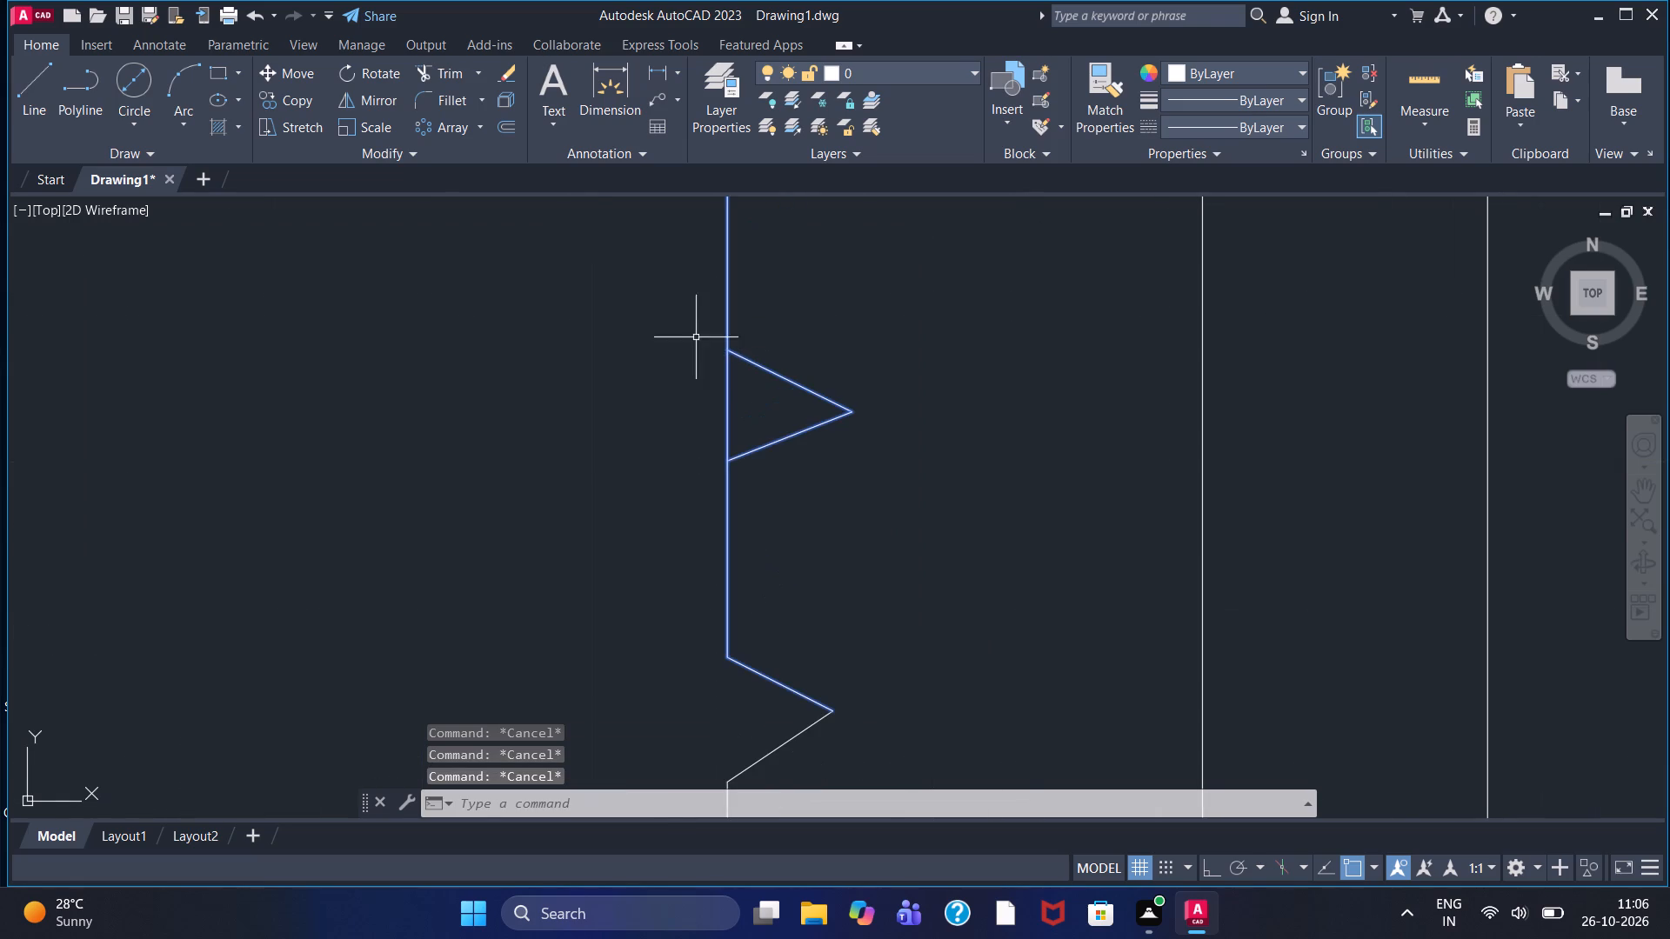
left_click(450, 72)
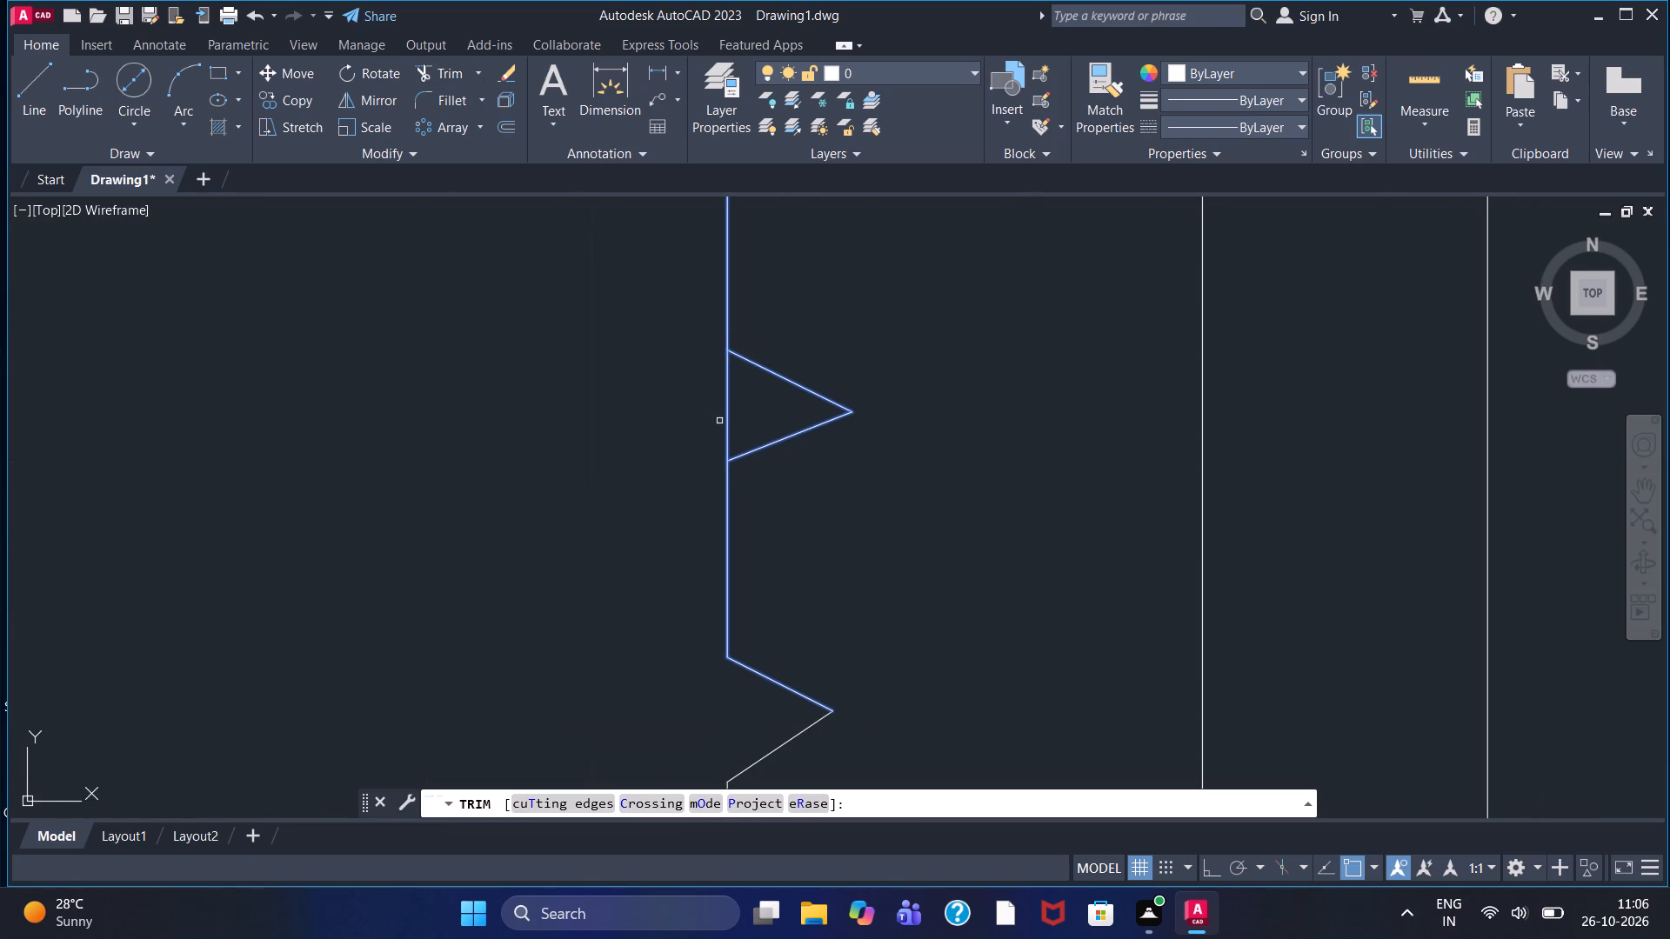
left_click(725, 422)
scroll(695, 465, "down", 1)
key("Escape")
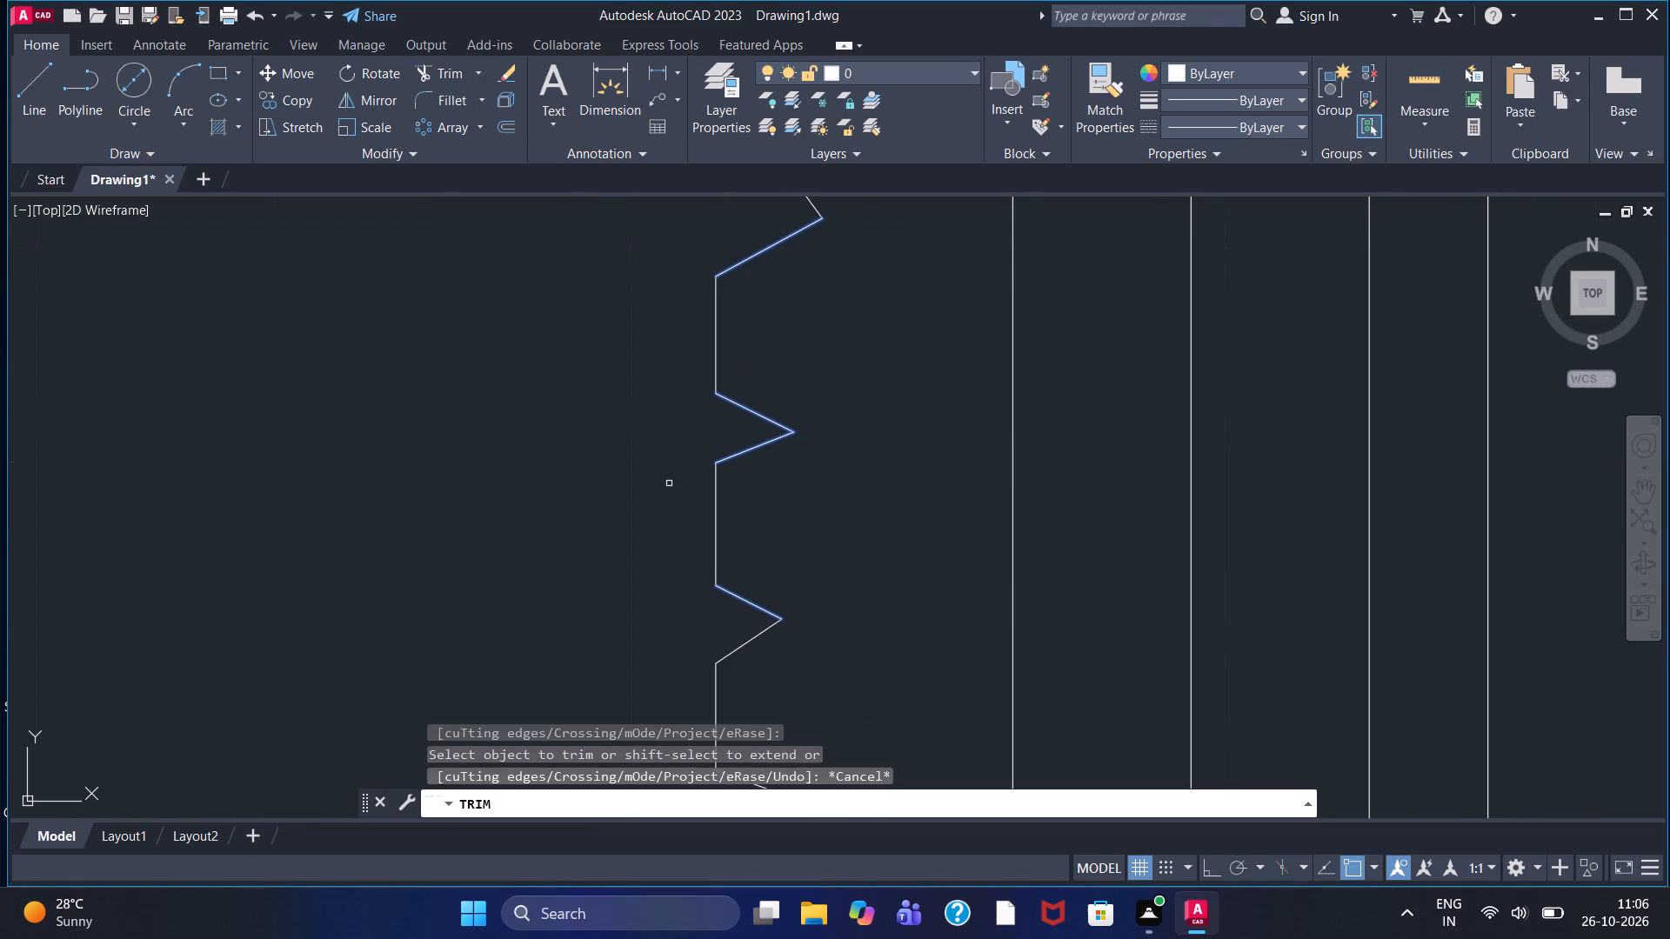
Hatch the narrow wall strip inside the outline's right edge with the ANSI31 pattern at scale 0.51.
scroll(676, 524, "down", 3)
middle_click_drag(553, 600, 512, 526)
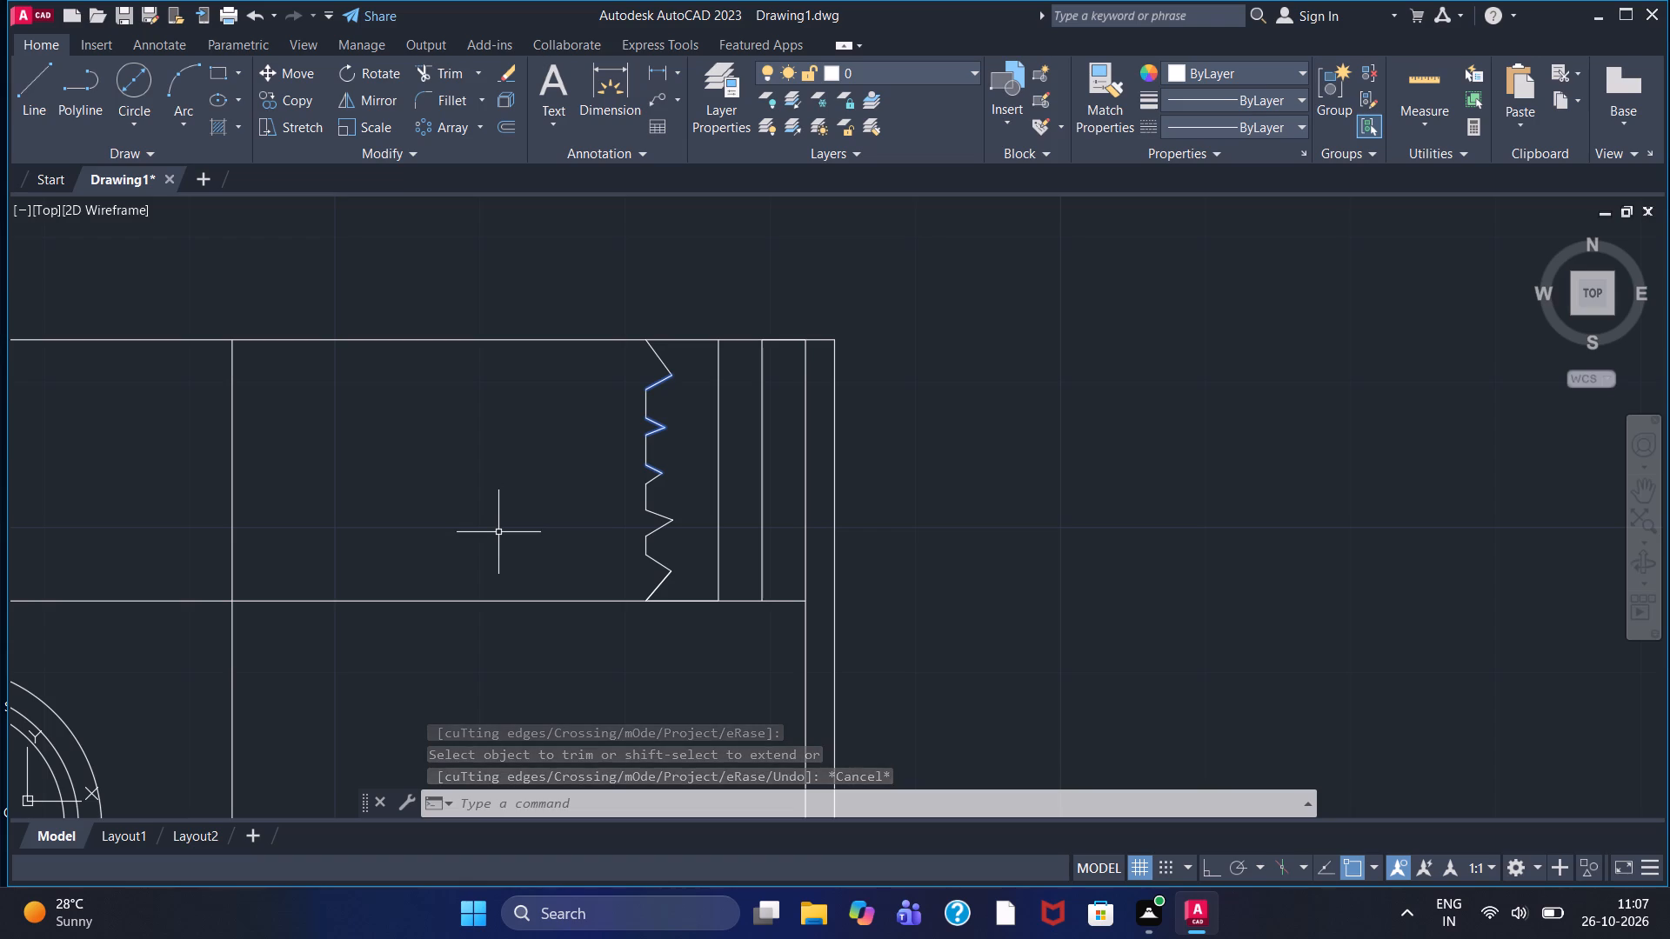
left_click(215, 122)
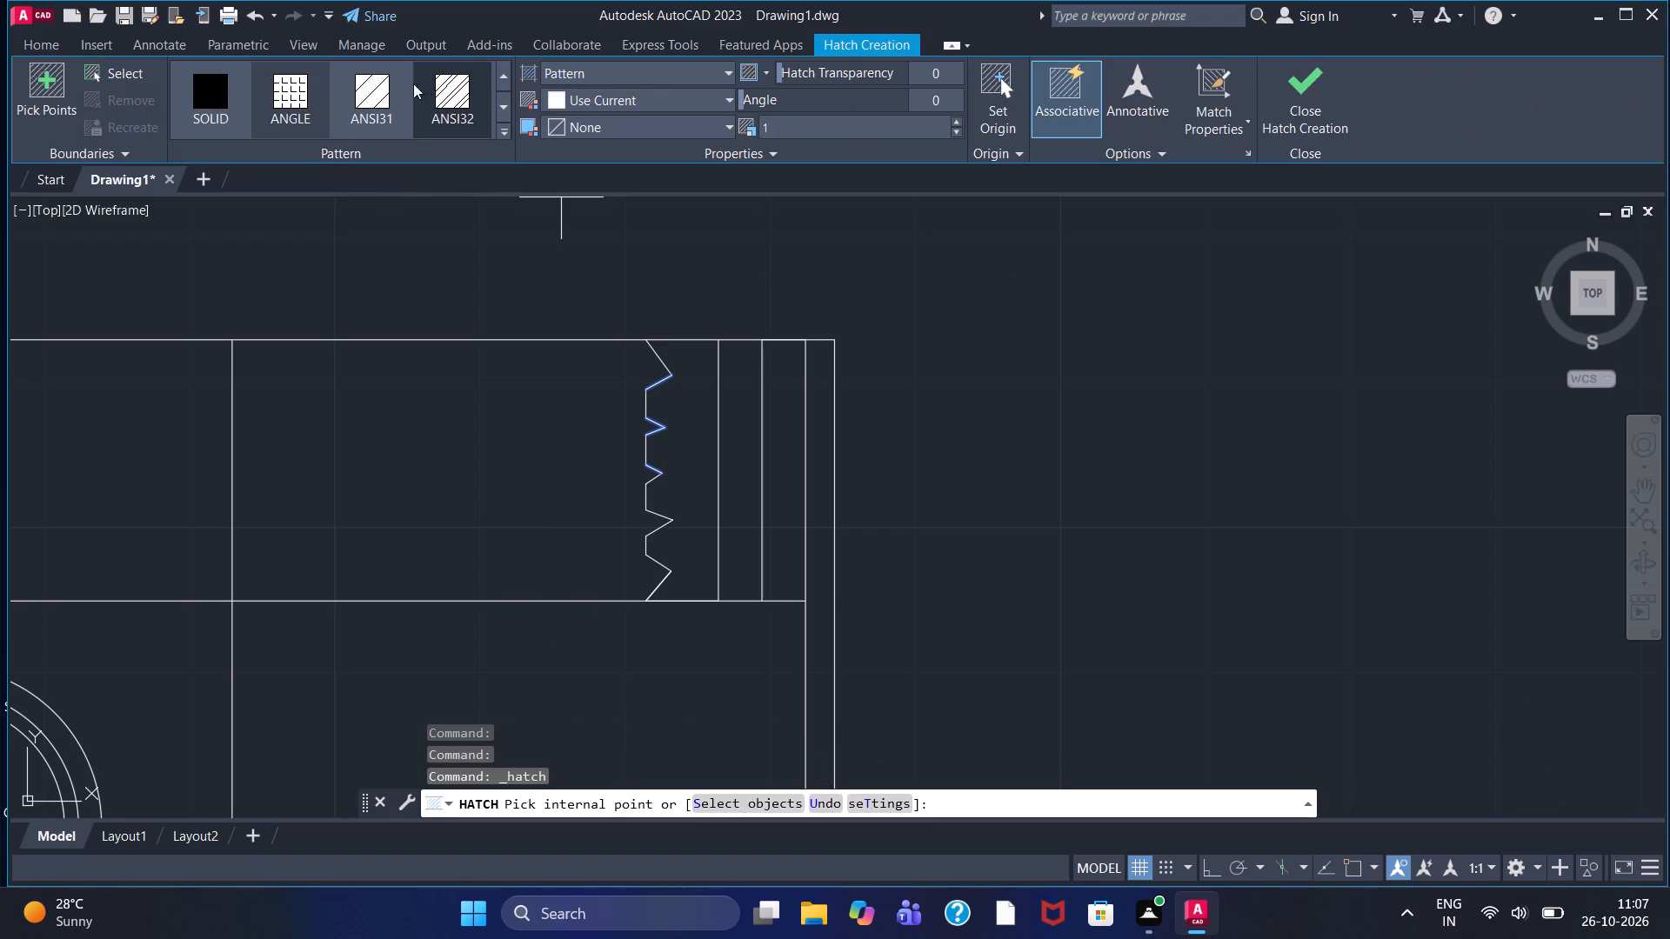
left_click(371, 82)
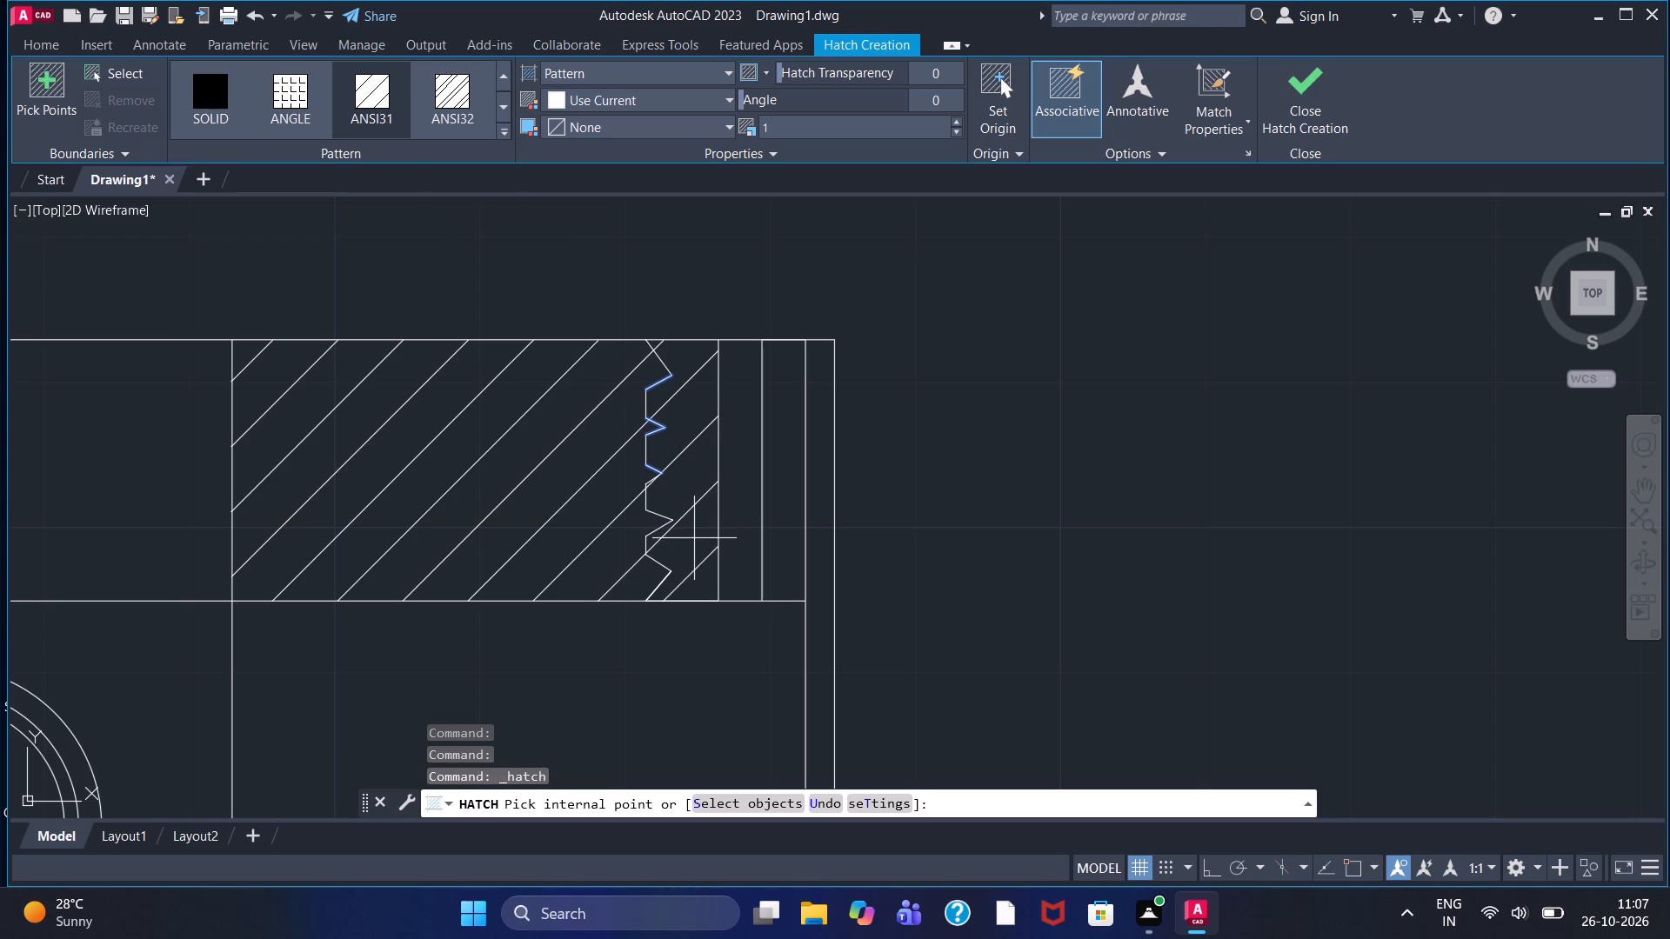
left_click(782, 460)
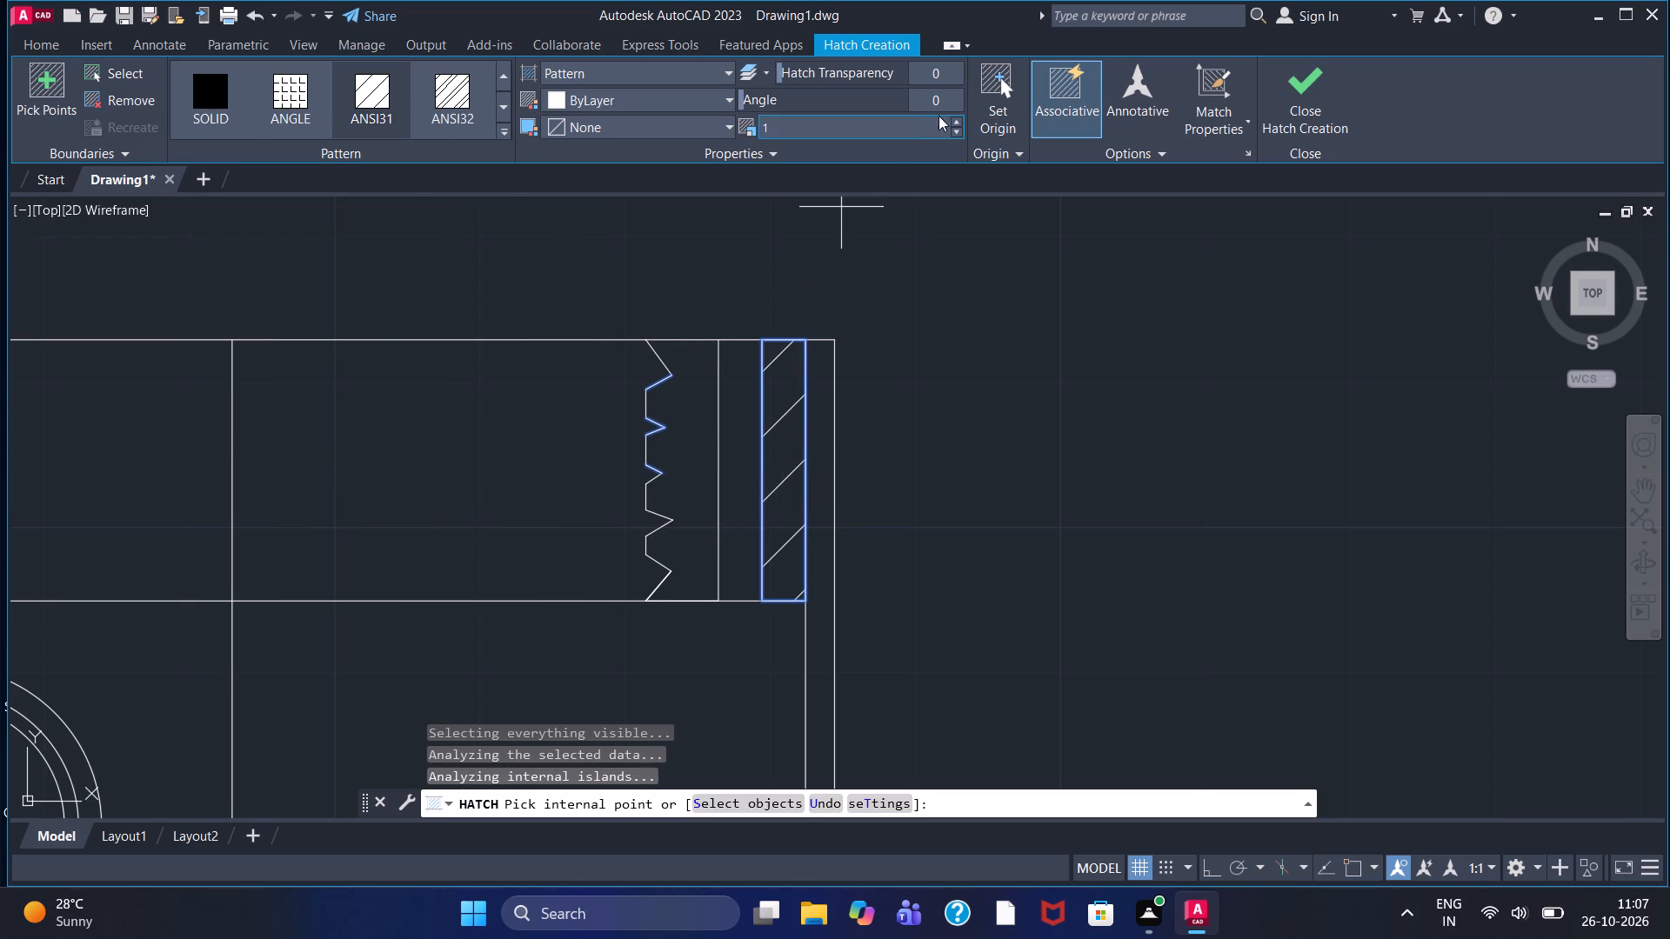
left_click(954, 123)
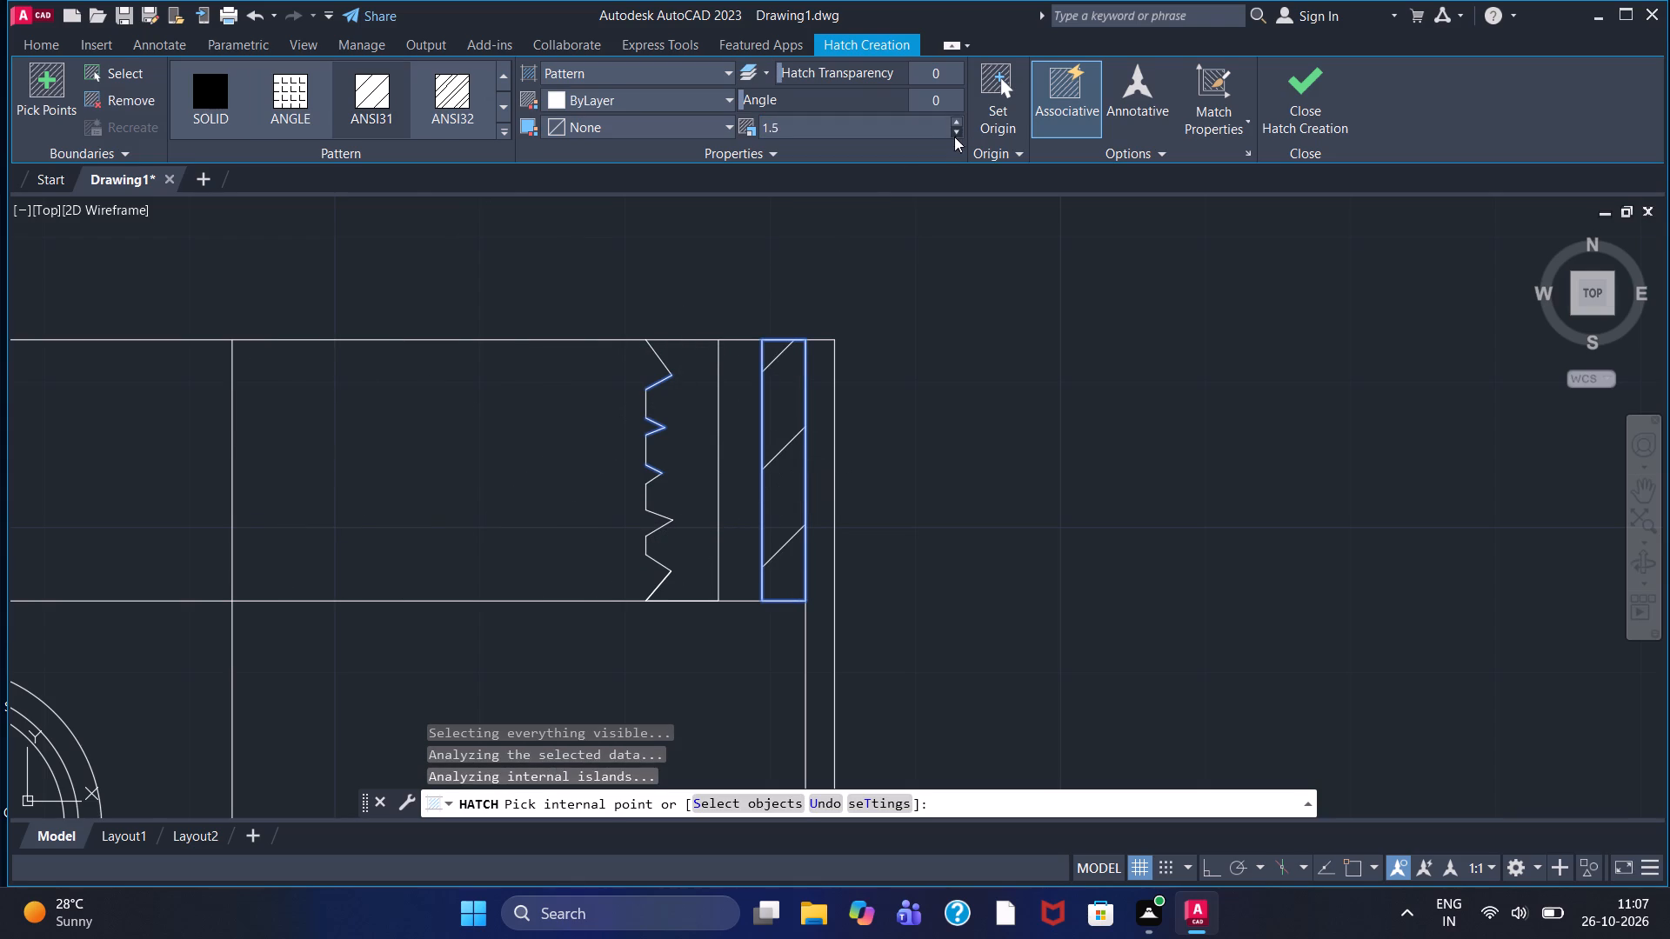
left_click(953, 133)
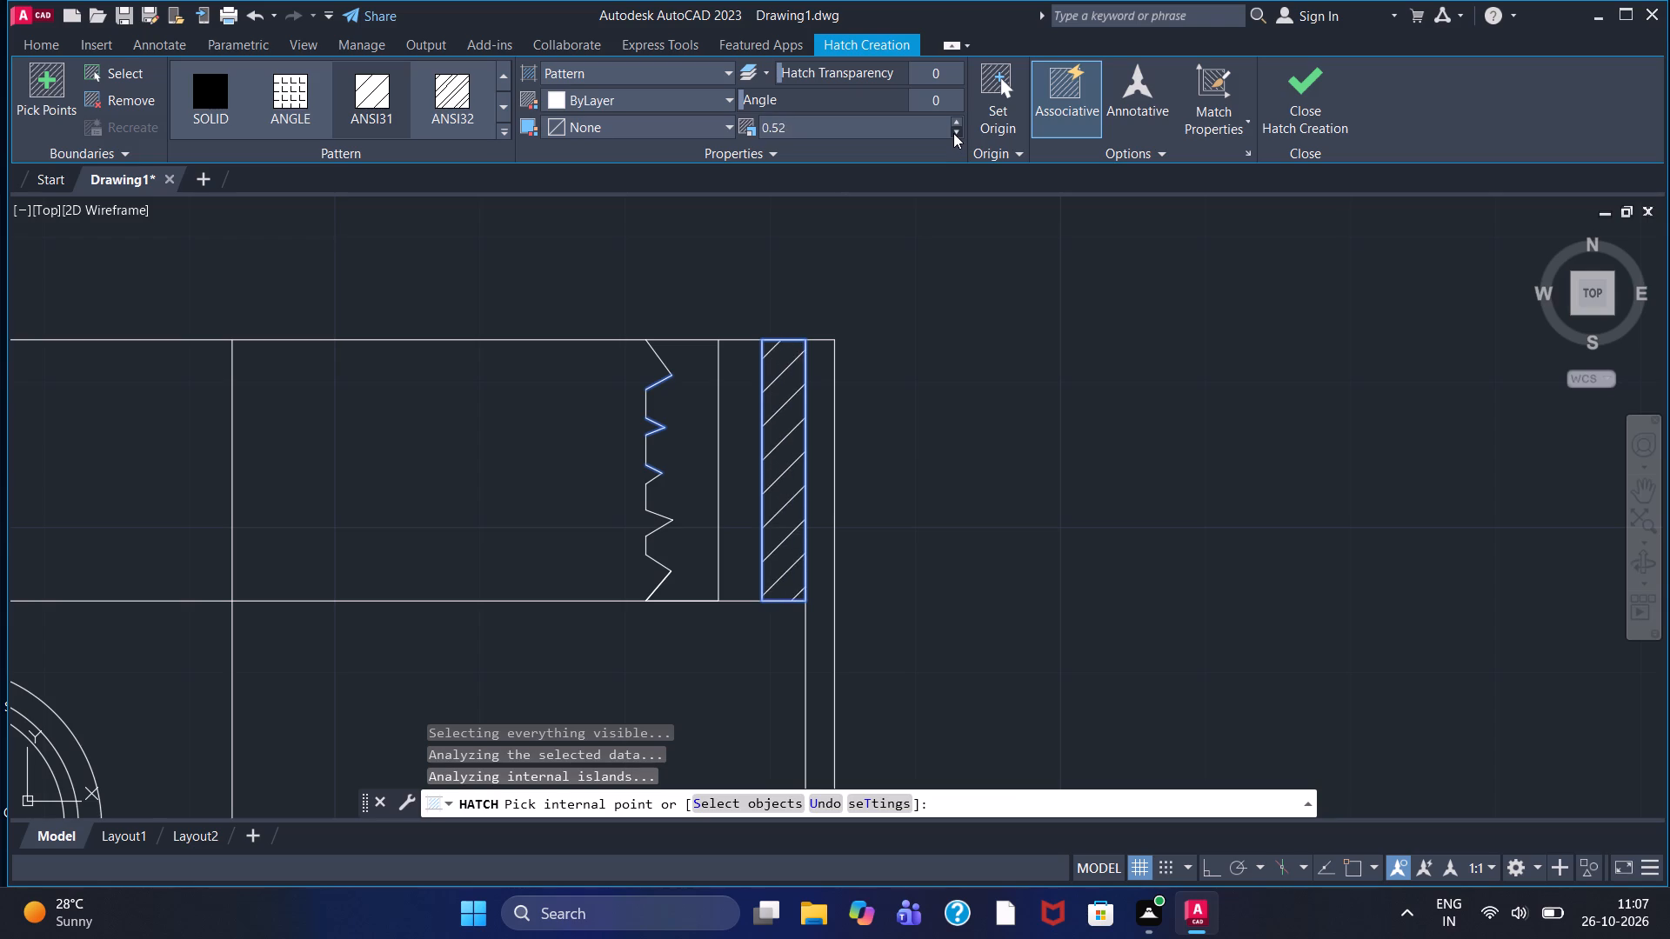
left_click(953, 133)
left_click(948, 133)
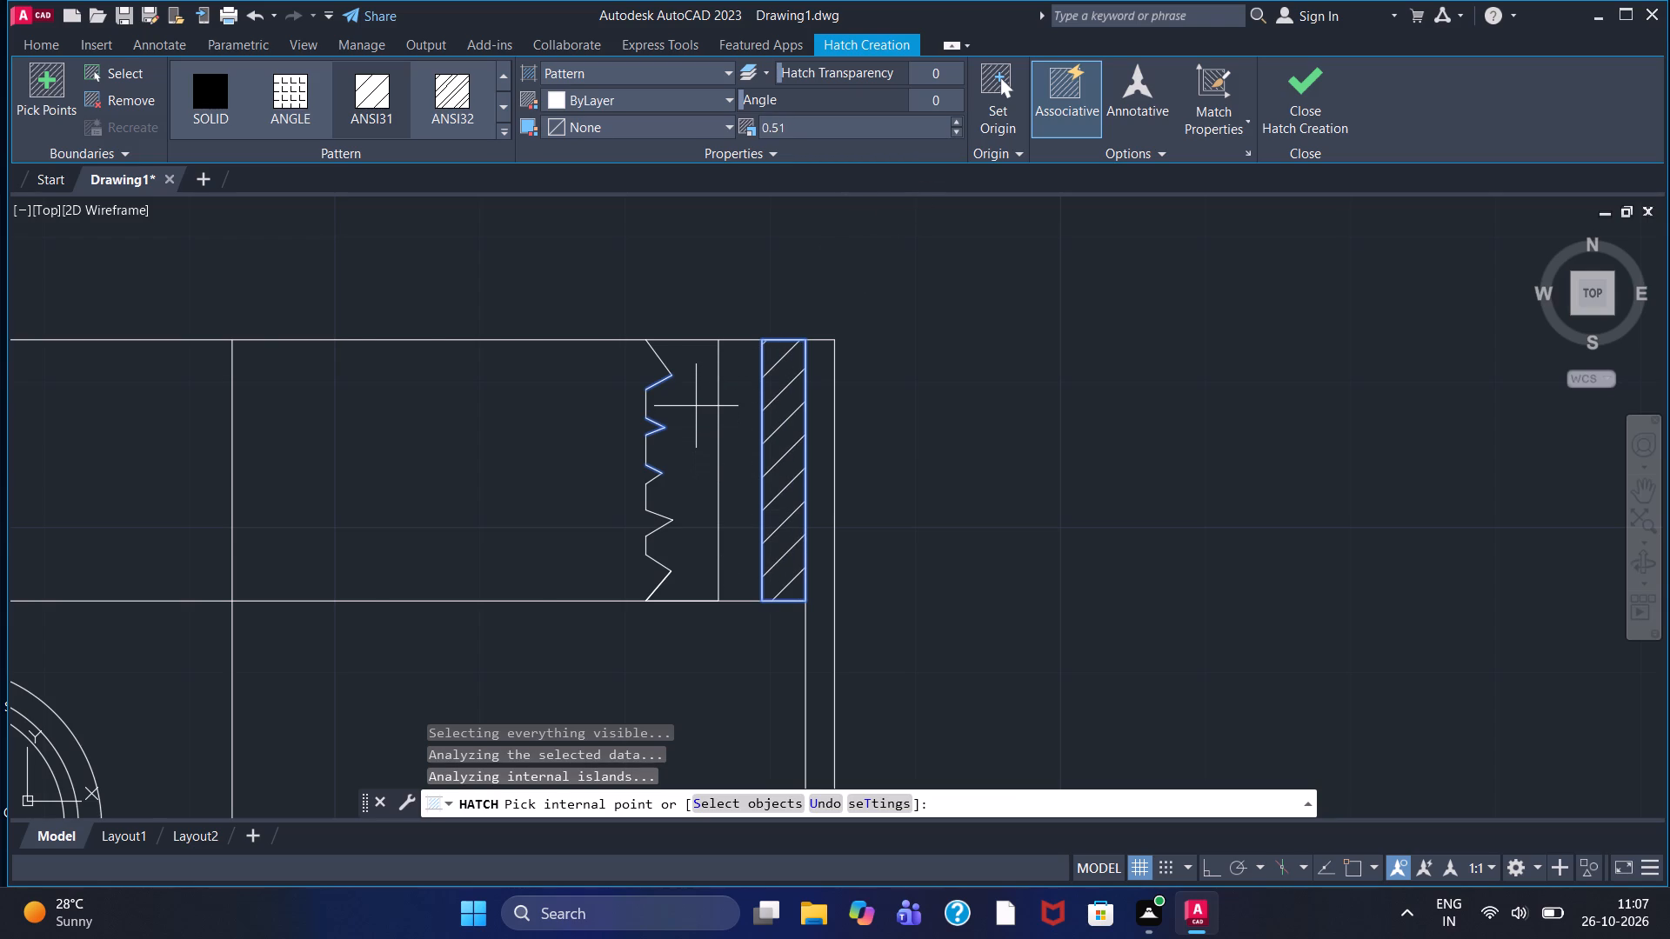
Add the same hatch to the wide block right of the narrow slot and the thin strip left of it.
scroll(268, 450, "down", 2)
scroll(434, 456, "down", 1)
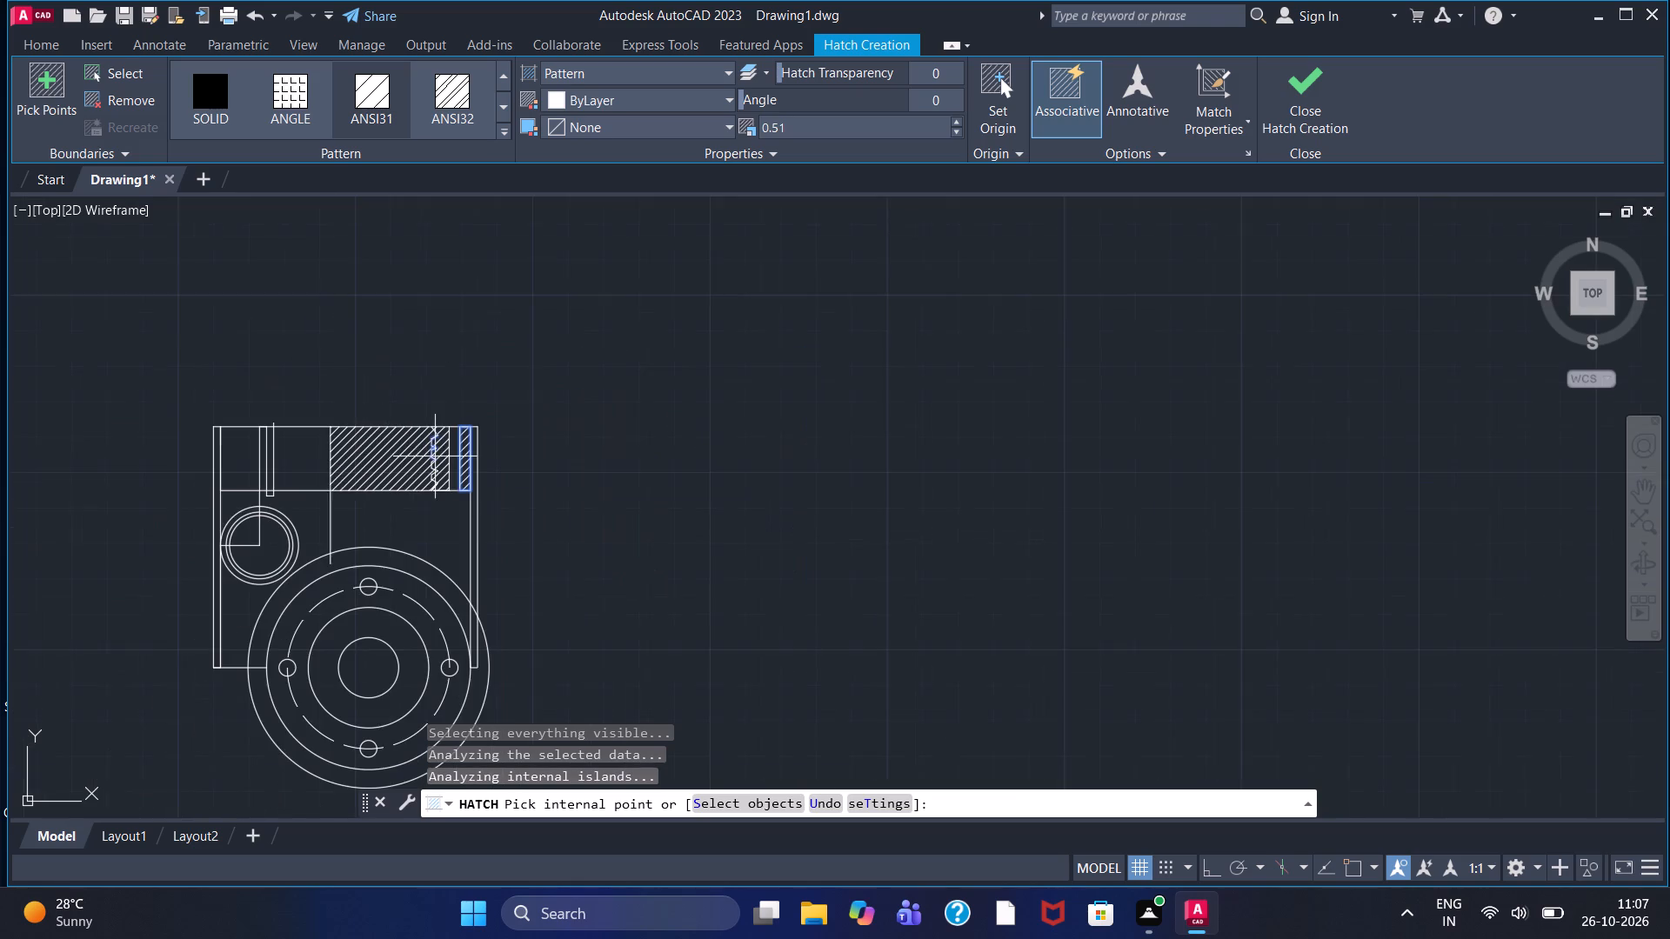
scroll(254, 468, "up", 3)
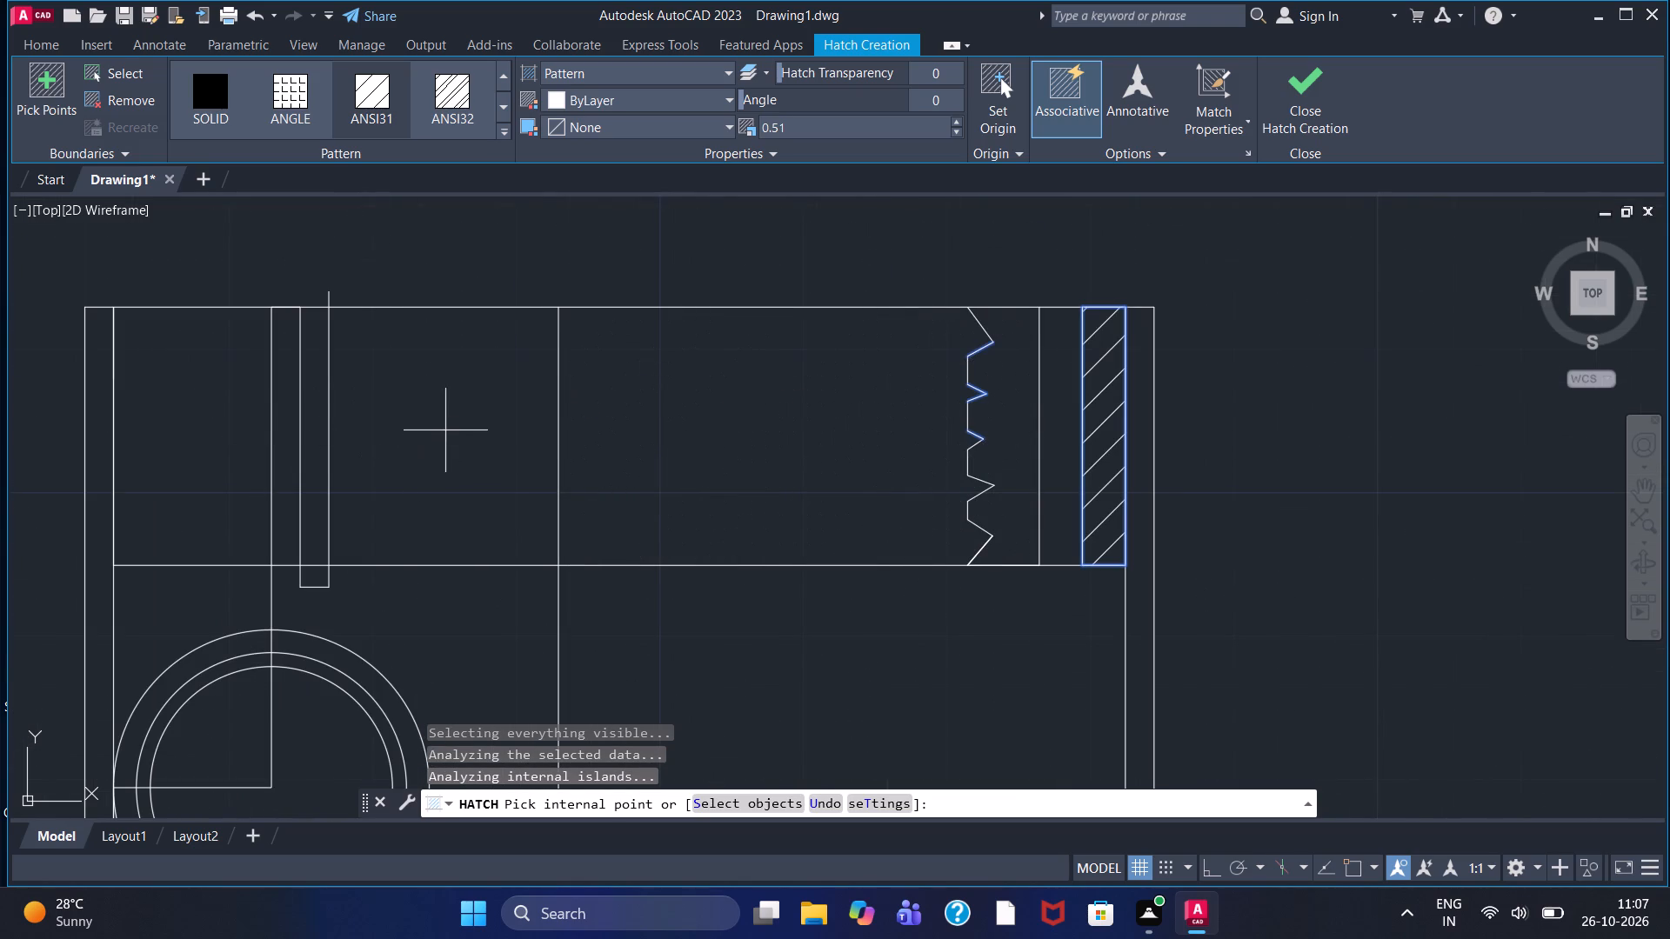
left_click(463, 403)
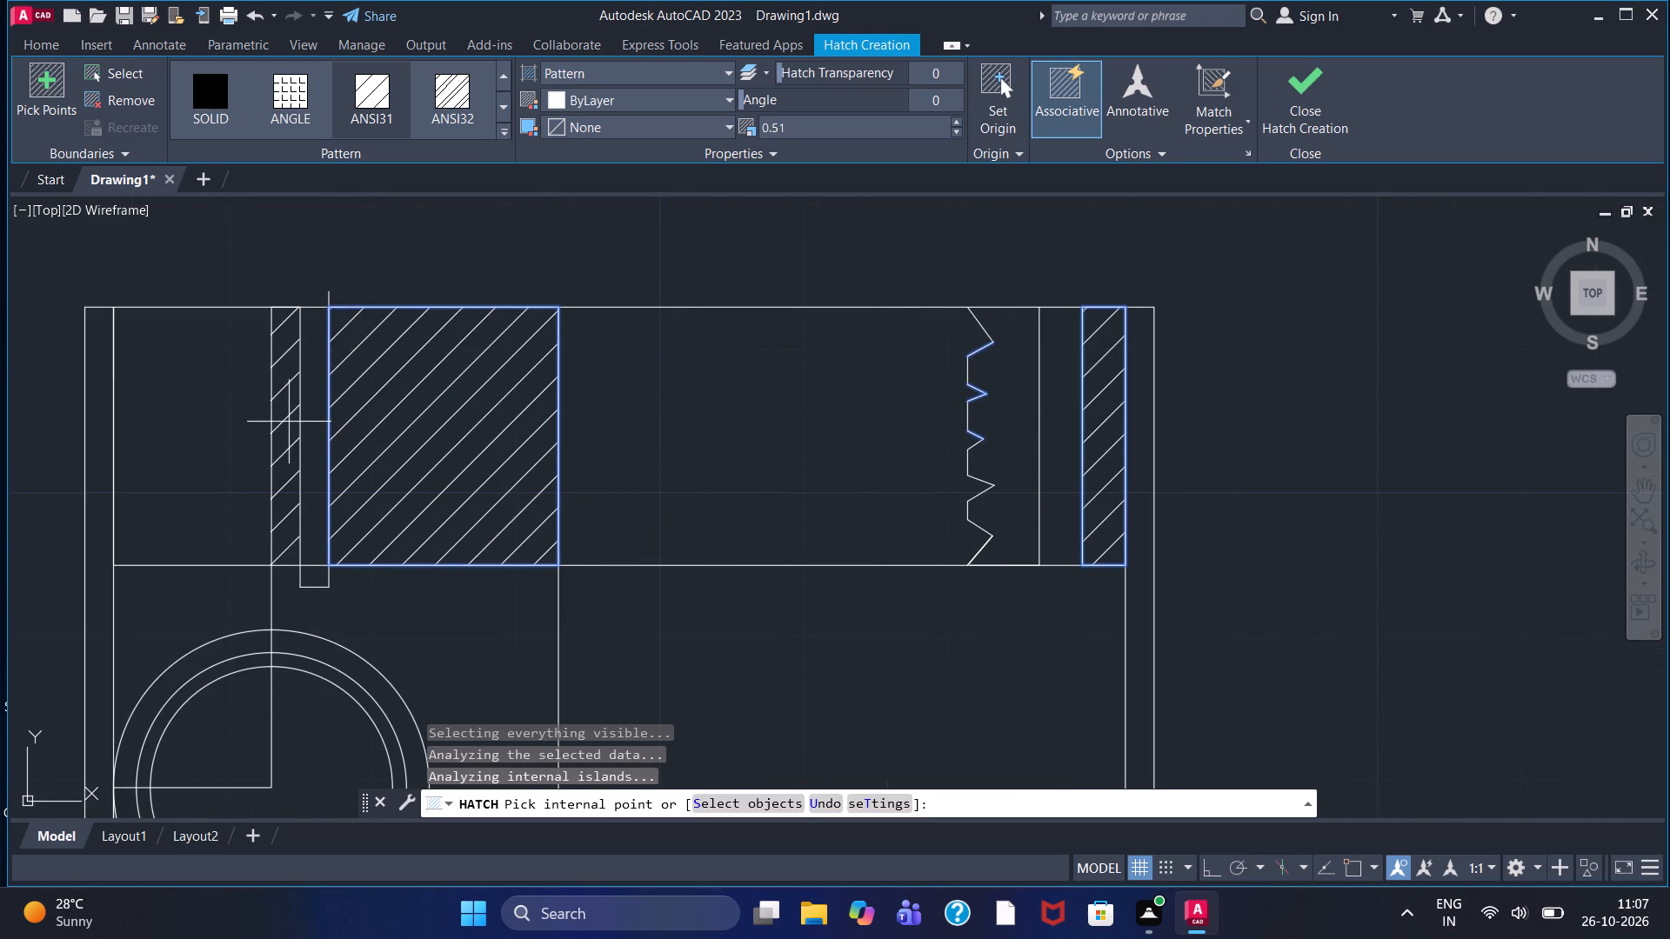
left_click(289, 422)
scroll(375, 456, "down", 1)
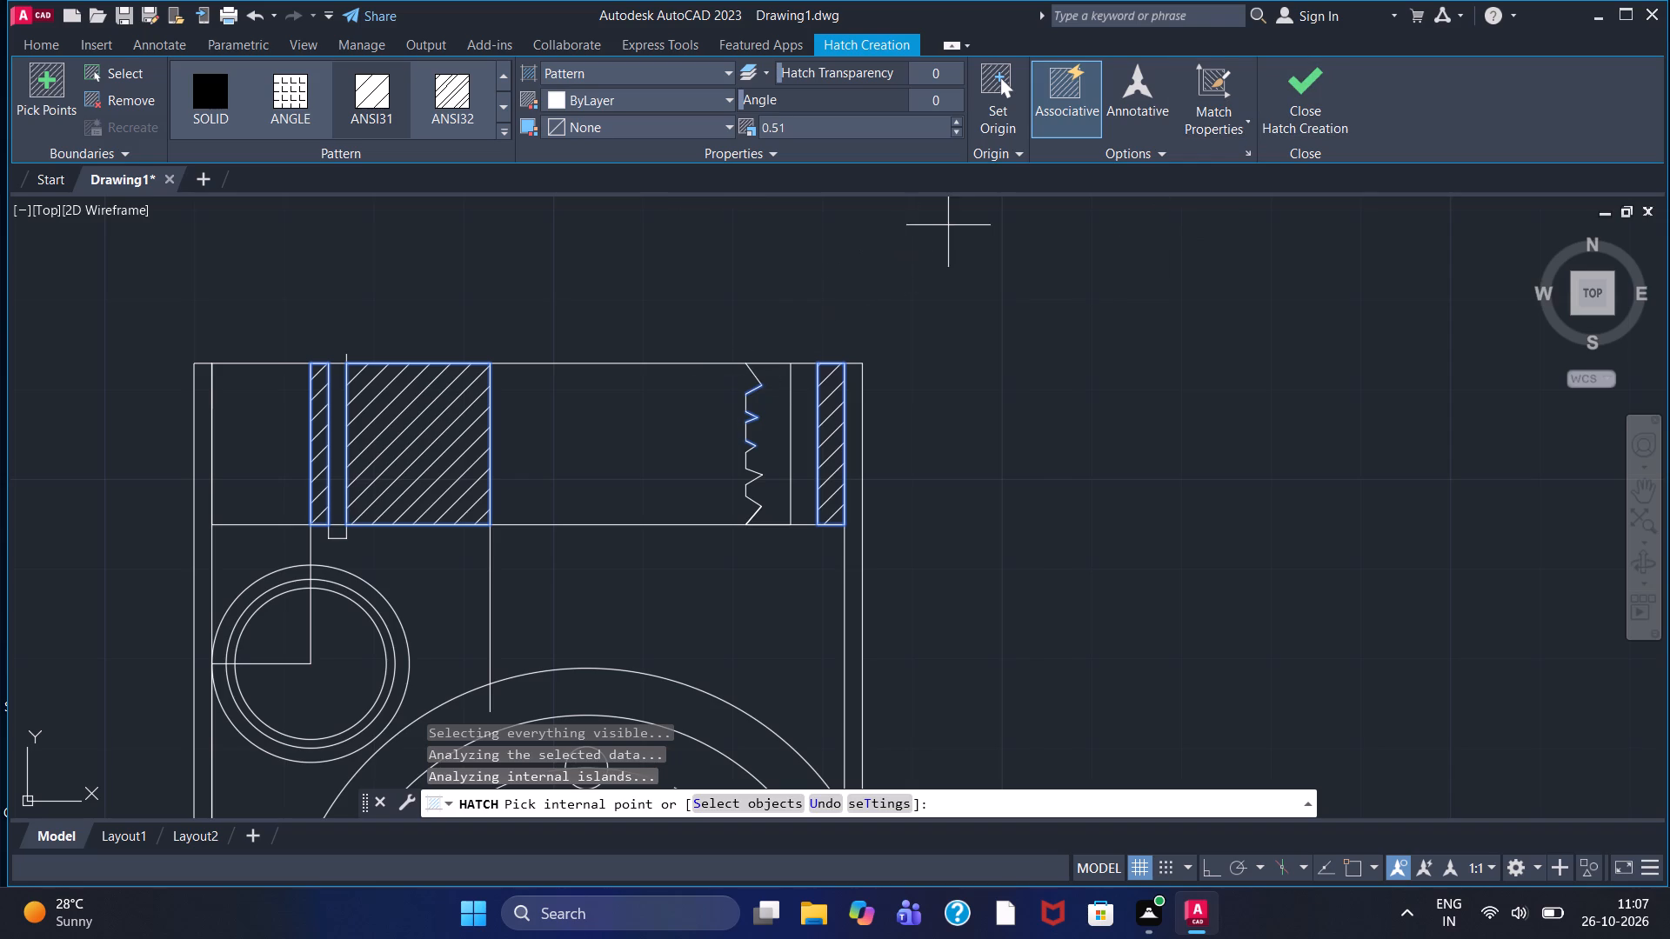
left_click(1278, 138)
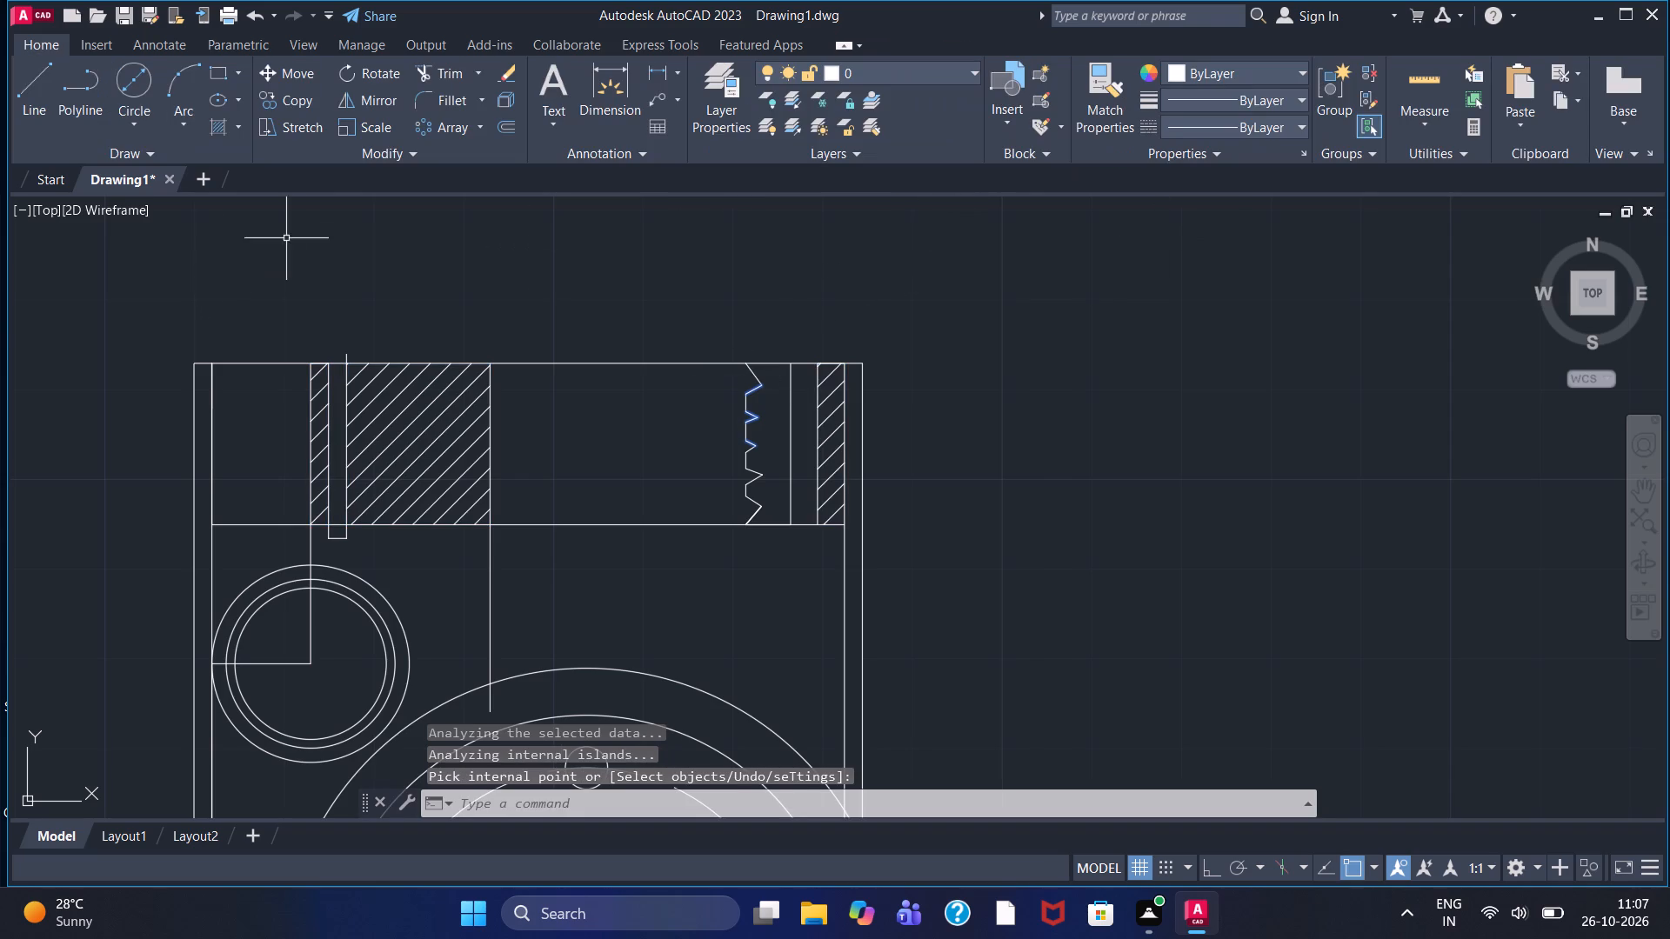
Draw a line along the outline's top edge from the zigzag's top end to the adjacent vertical on its right.
left_click(25, 104)
scroll(720, 394, "up", 3)
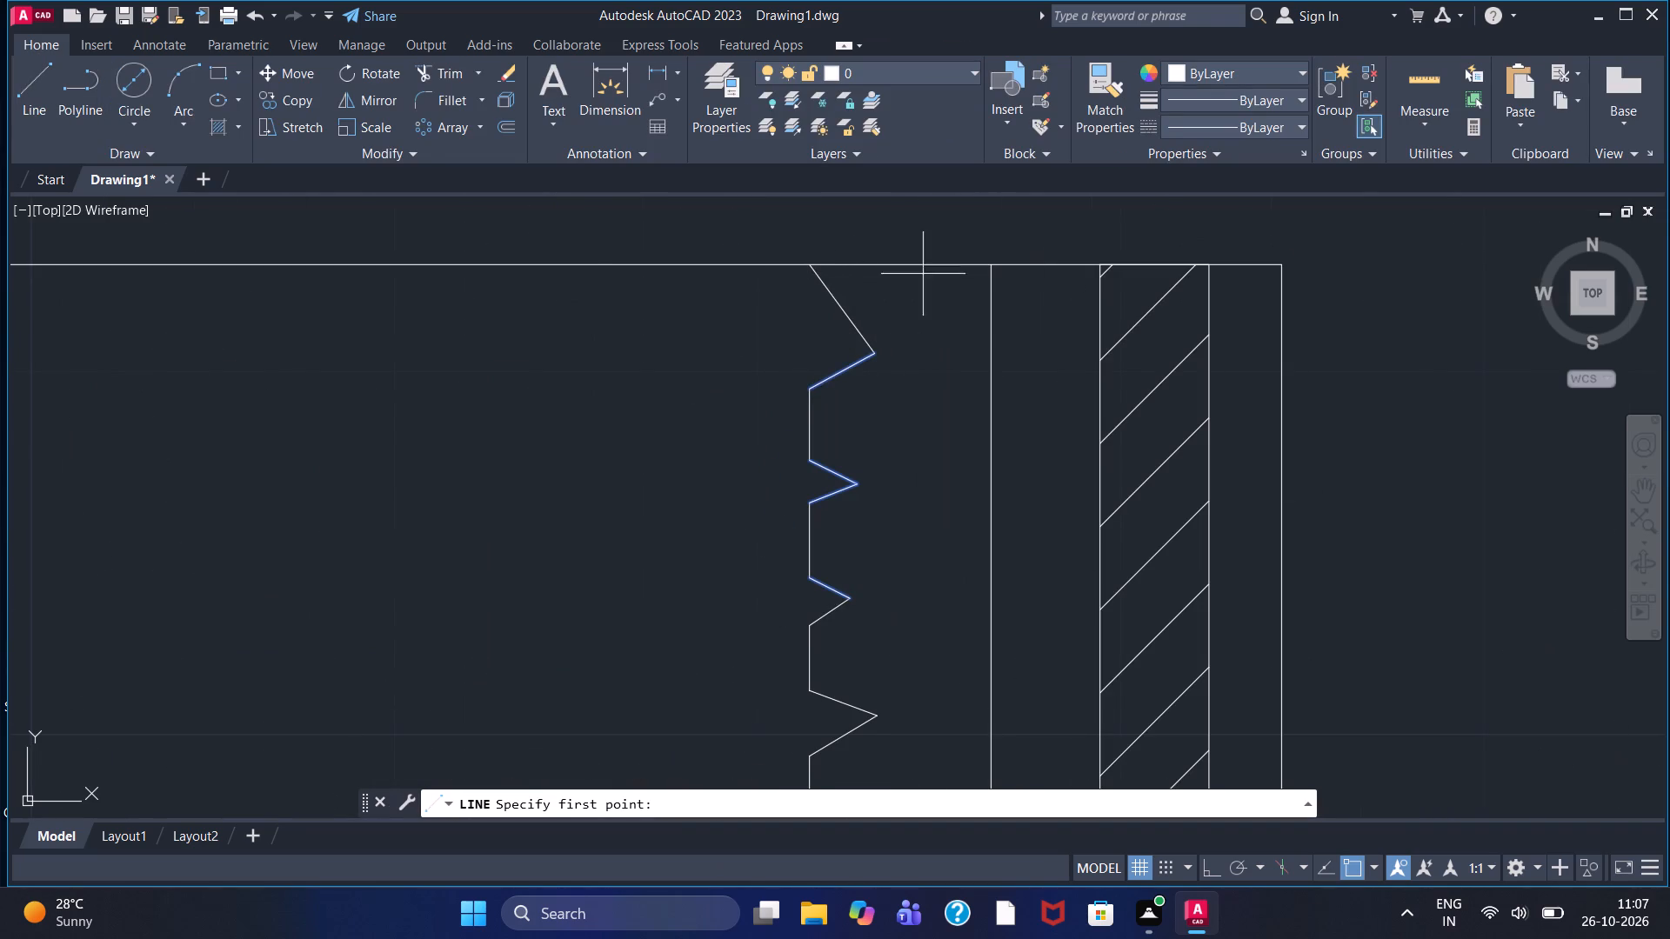
left_click(816, 260)
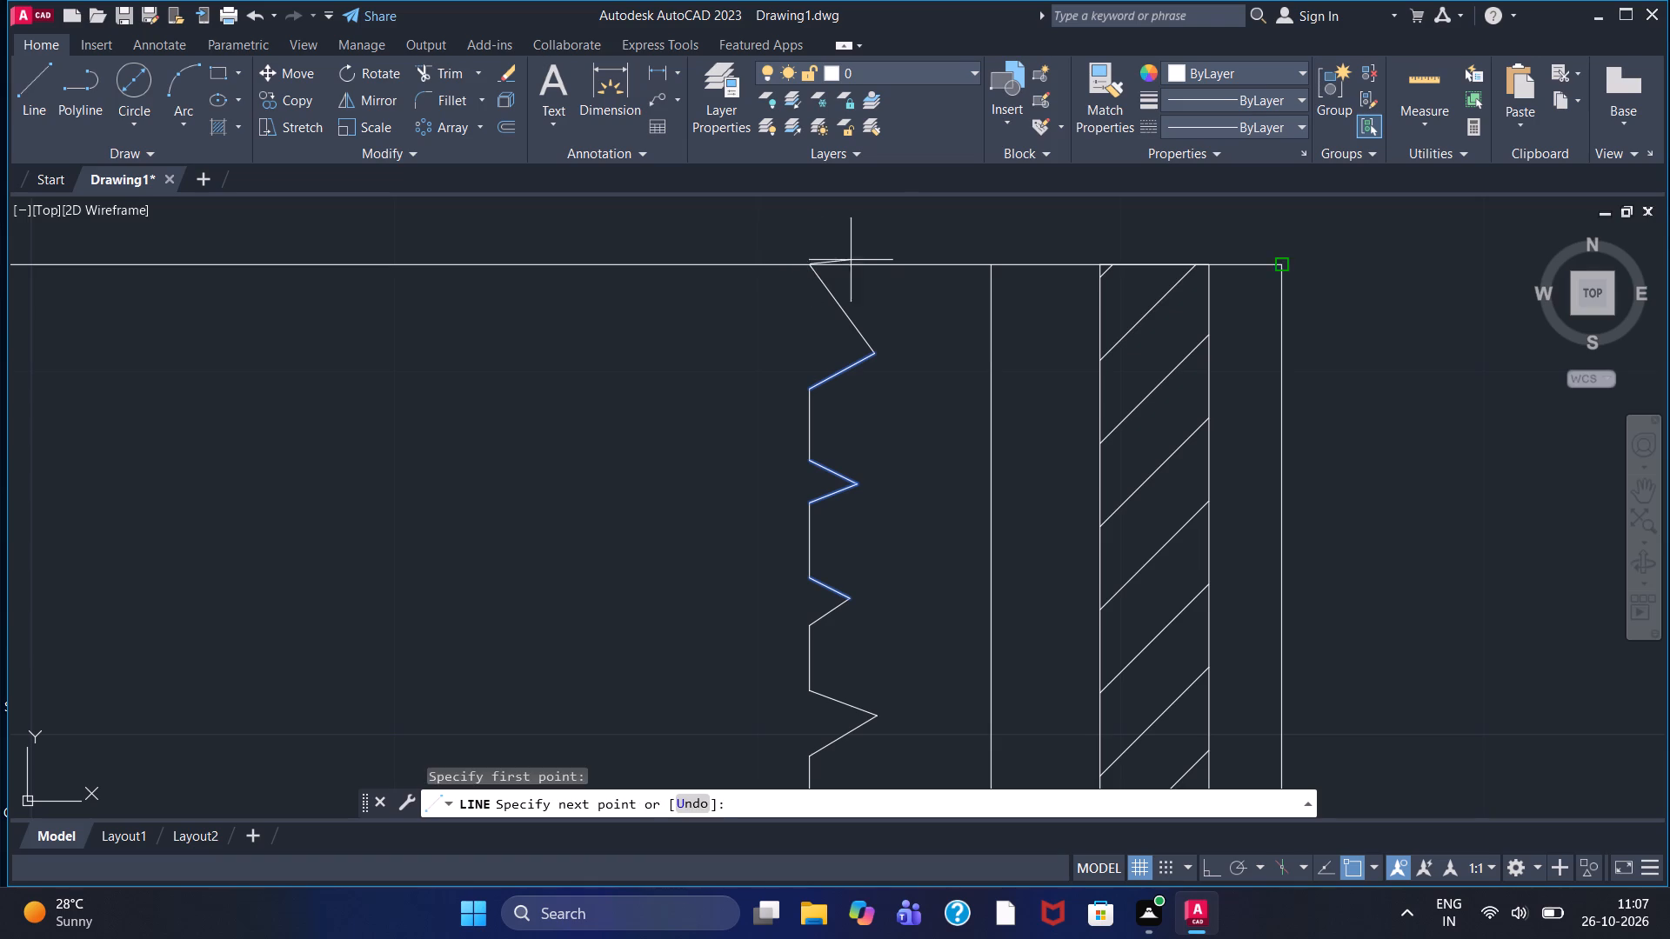
left_click(985, 267)
right_click(985, 267)
left_click(999, 279)
scroll(854, 342, "down", 1)
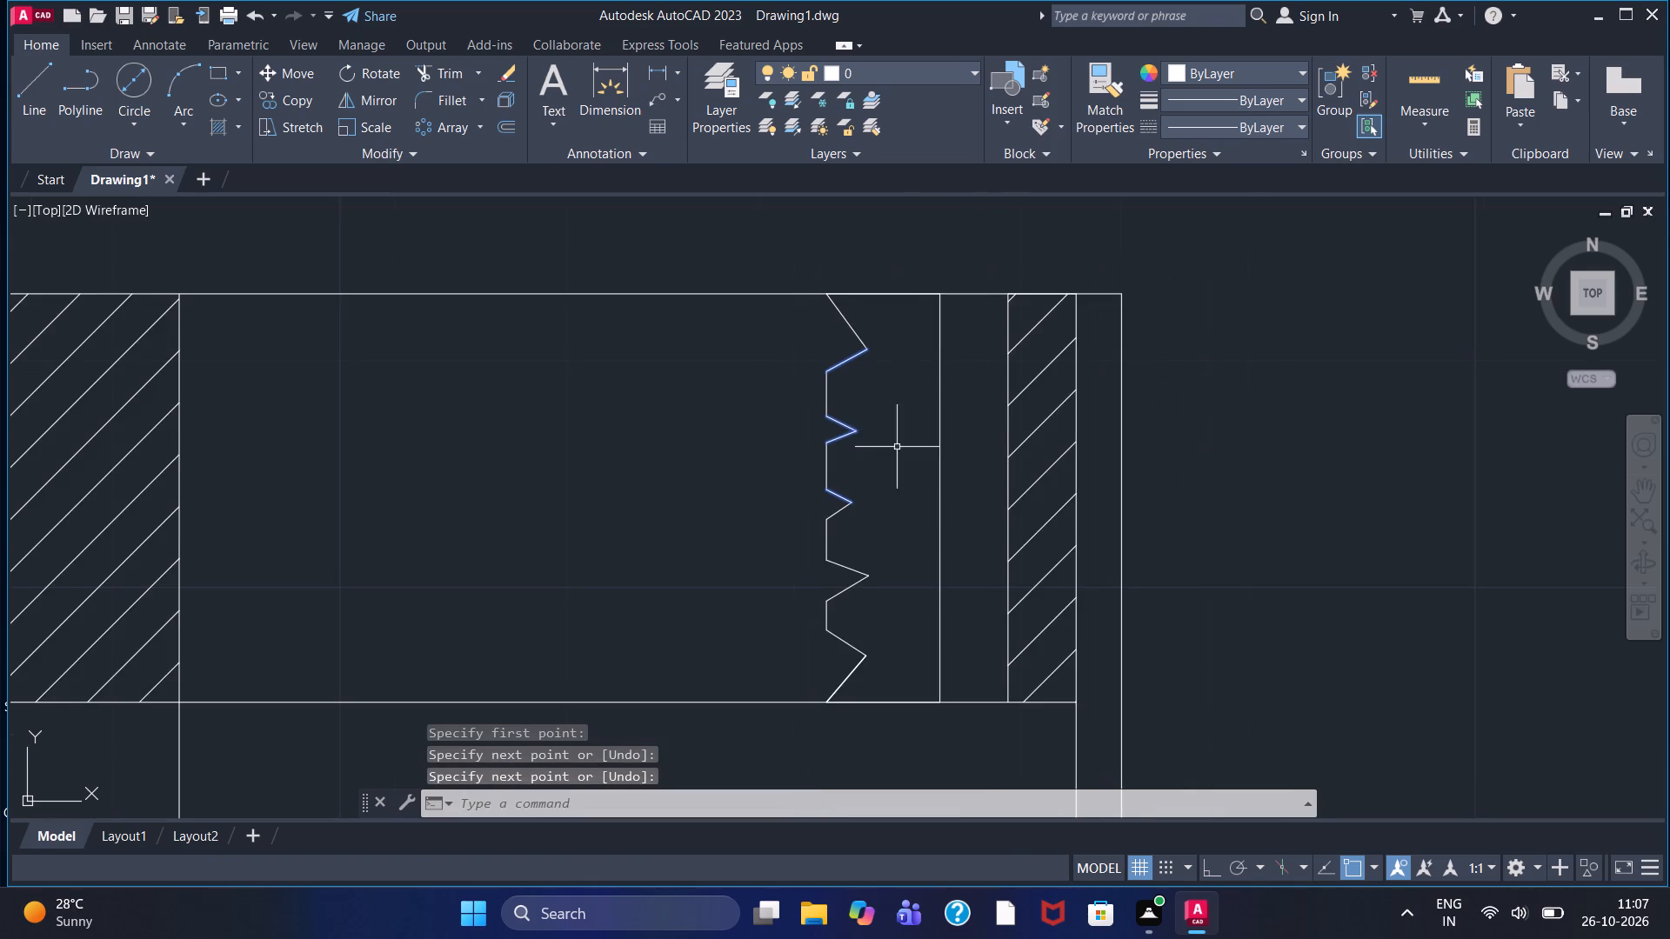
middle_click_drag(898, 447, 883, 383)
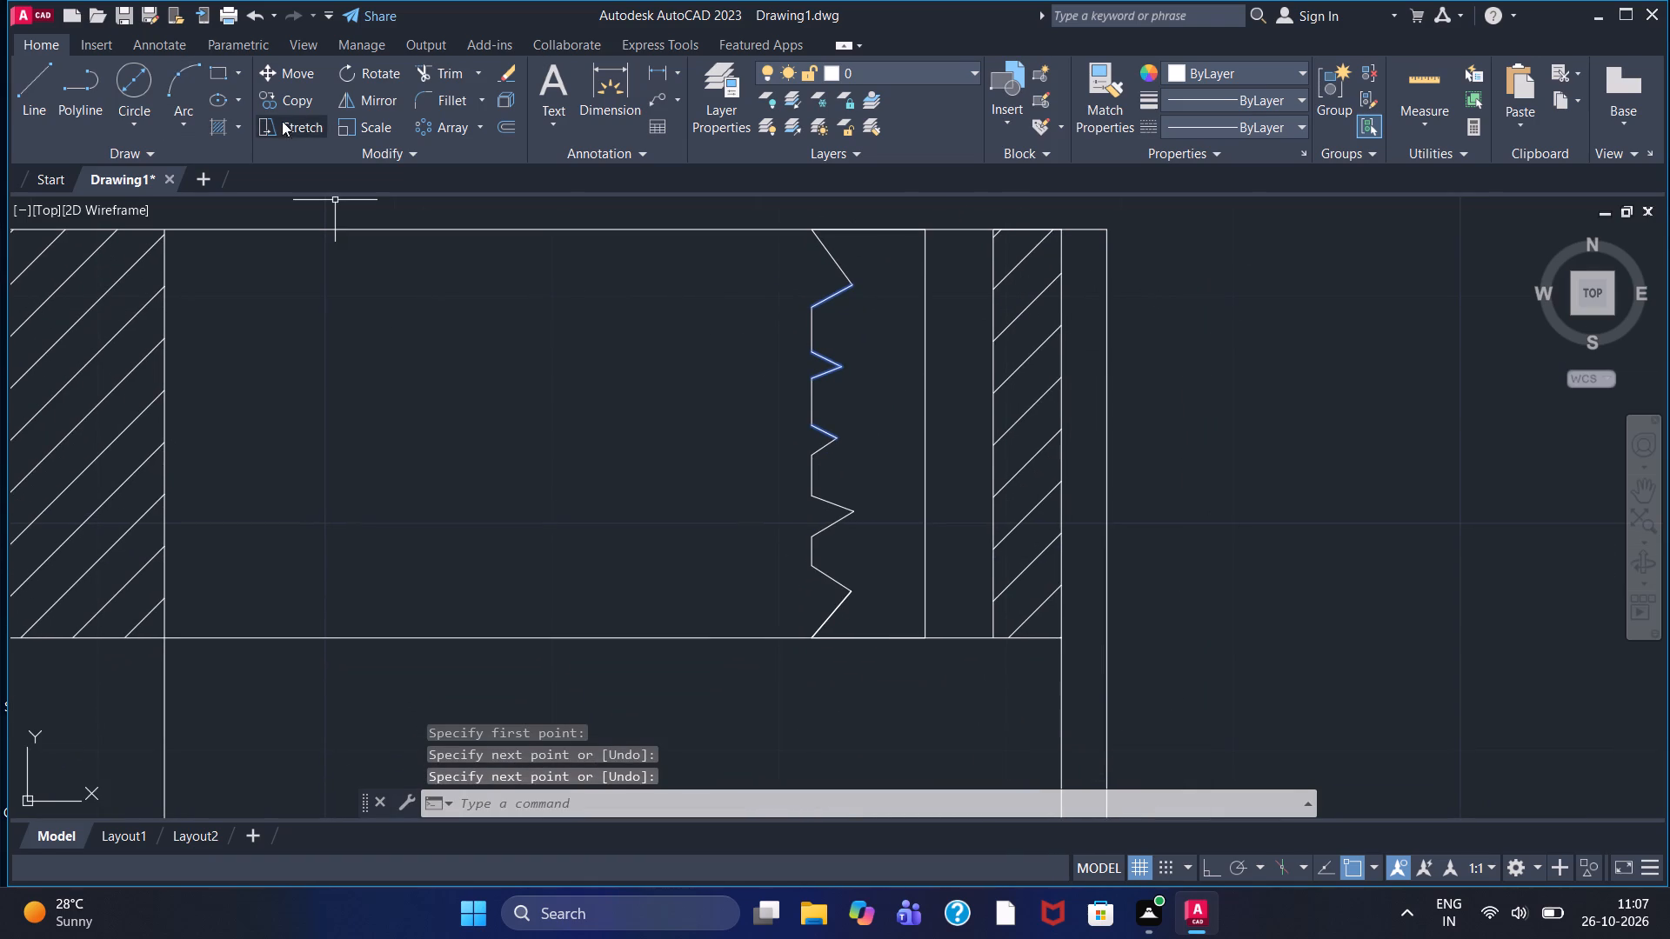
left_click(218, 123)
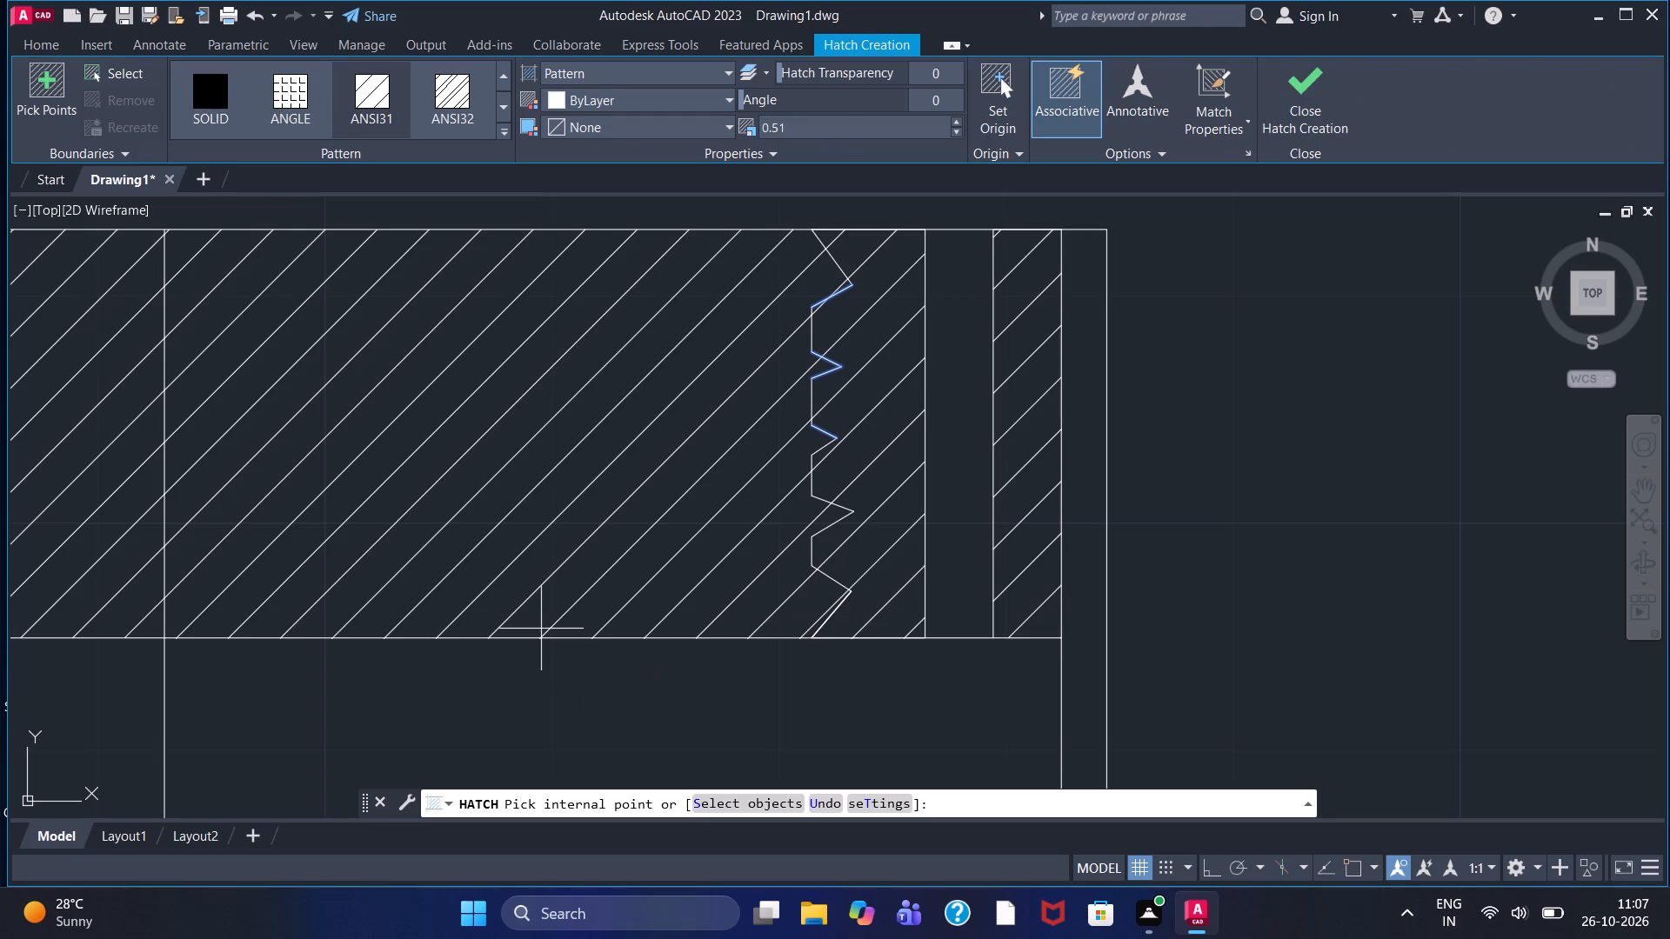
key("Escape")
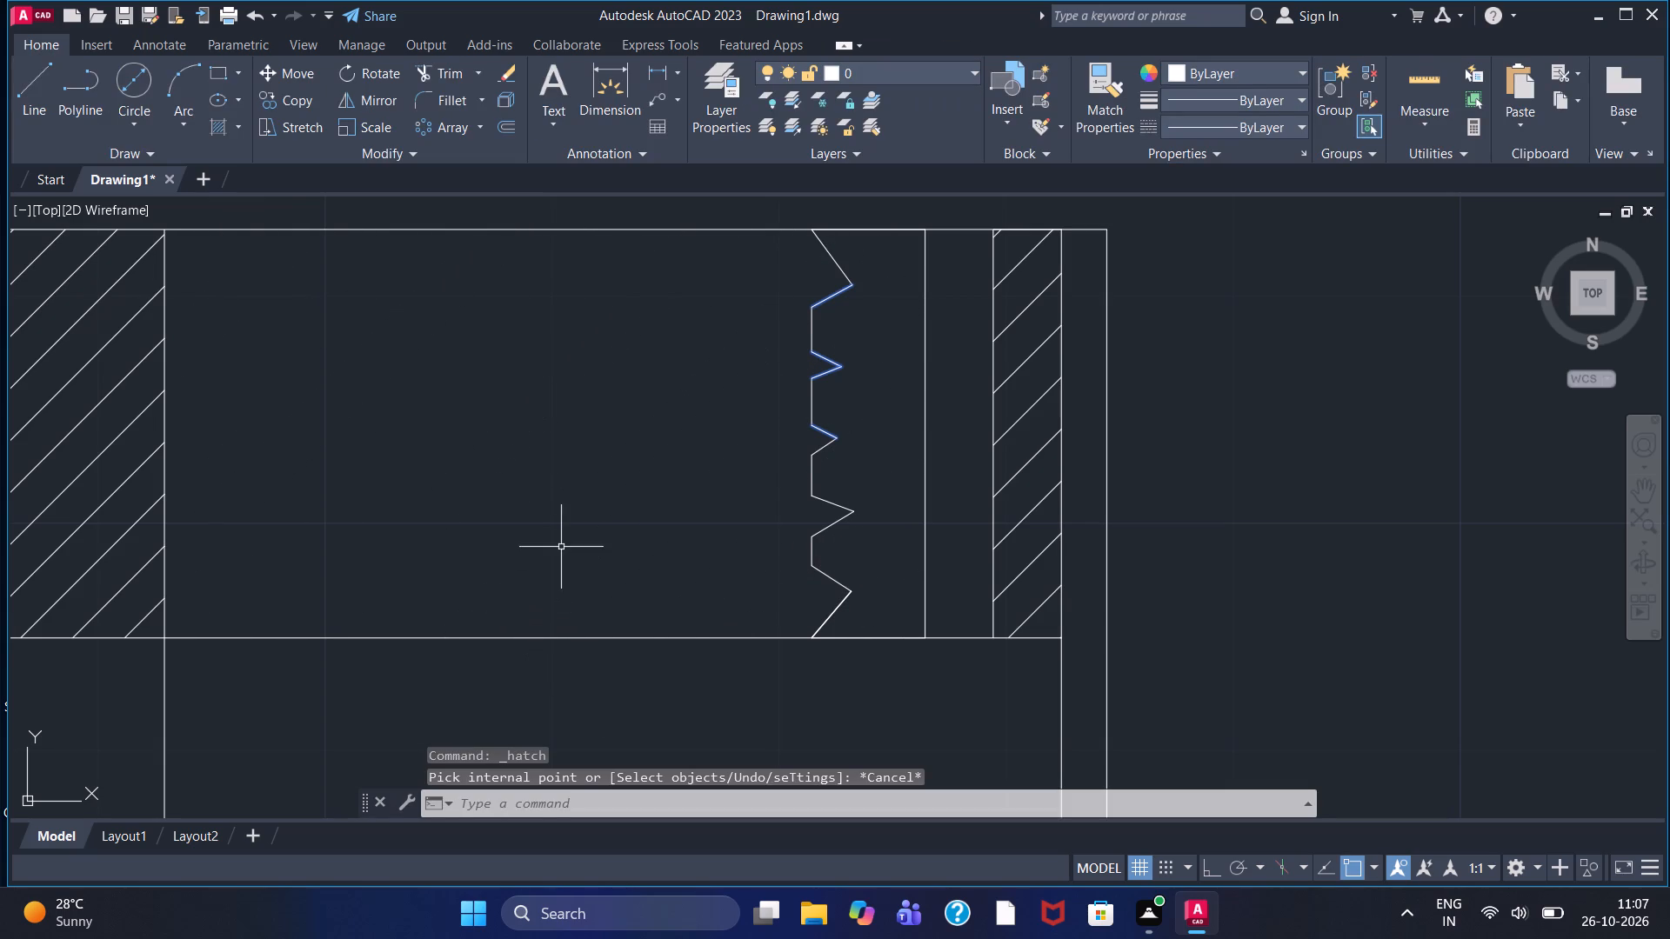
Set the current linetype to the dashed ACAD linetype.
scroll(369, 430, "down", 1)
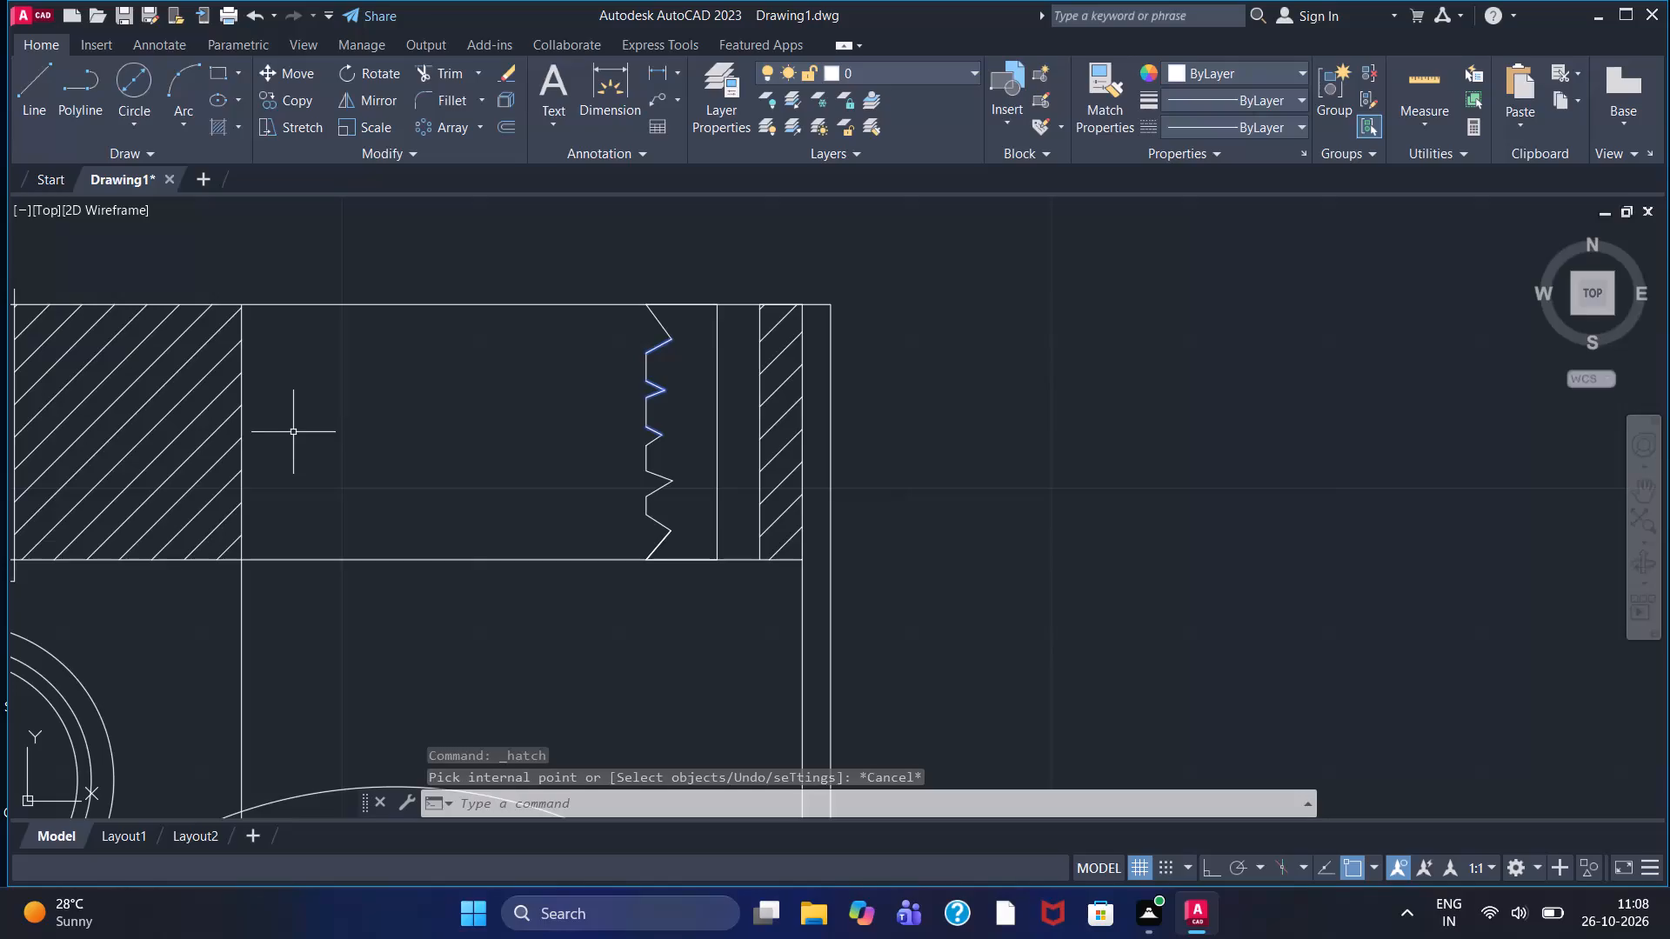
left_click(1232, 122)
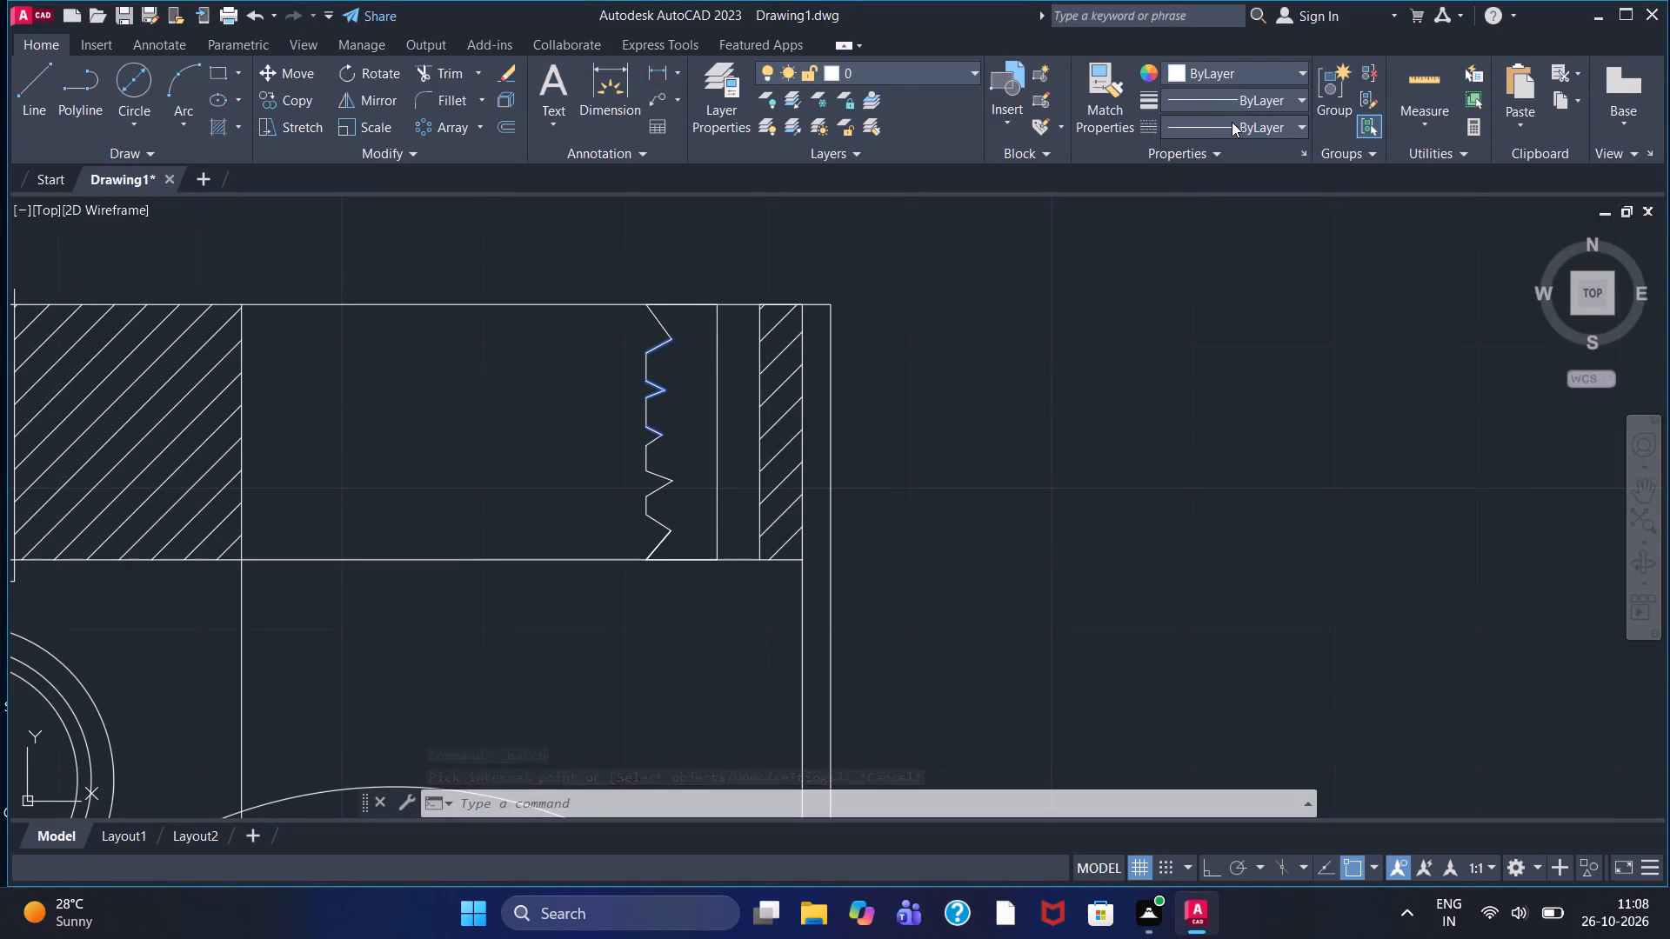
left_click(1232, 196)
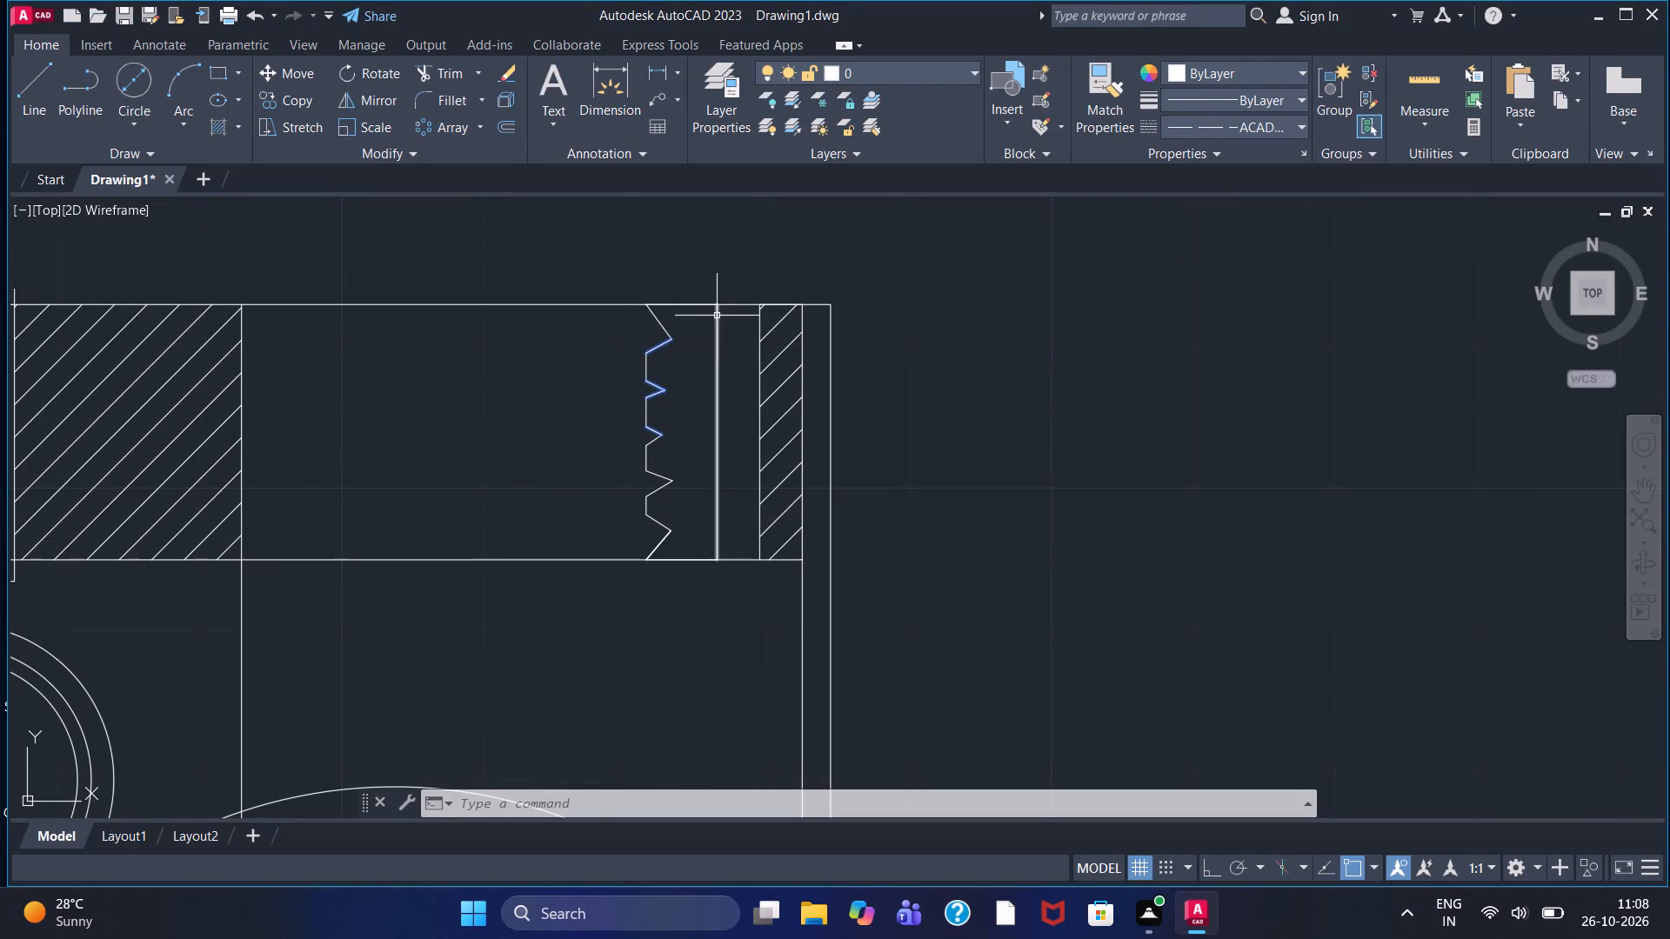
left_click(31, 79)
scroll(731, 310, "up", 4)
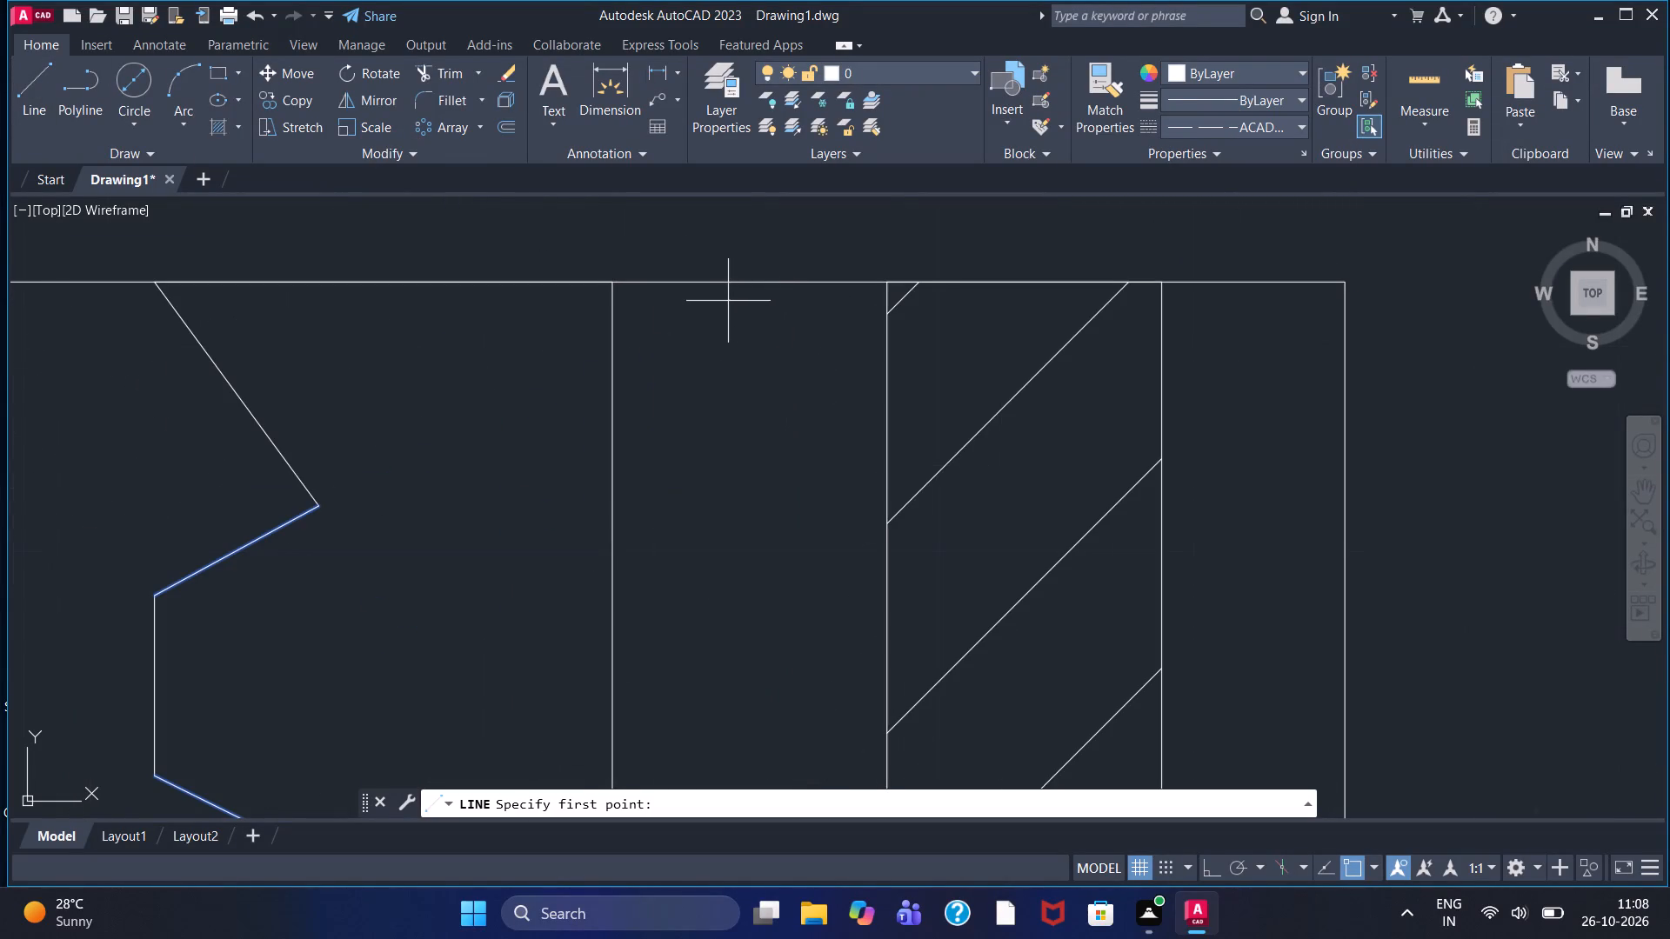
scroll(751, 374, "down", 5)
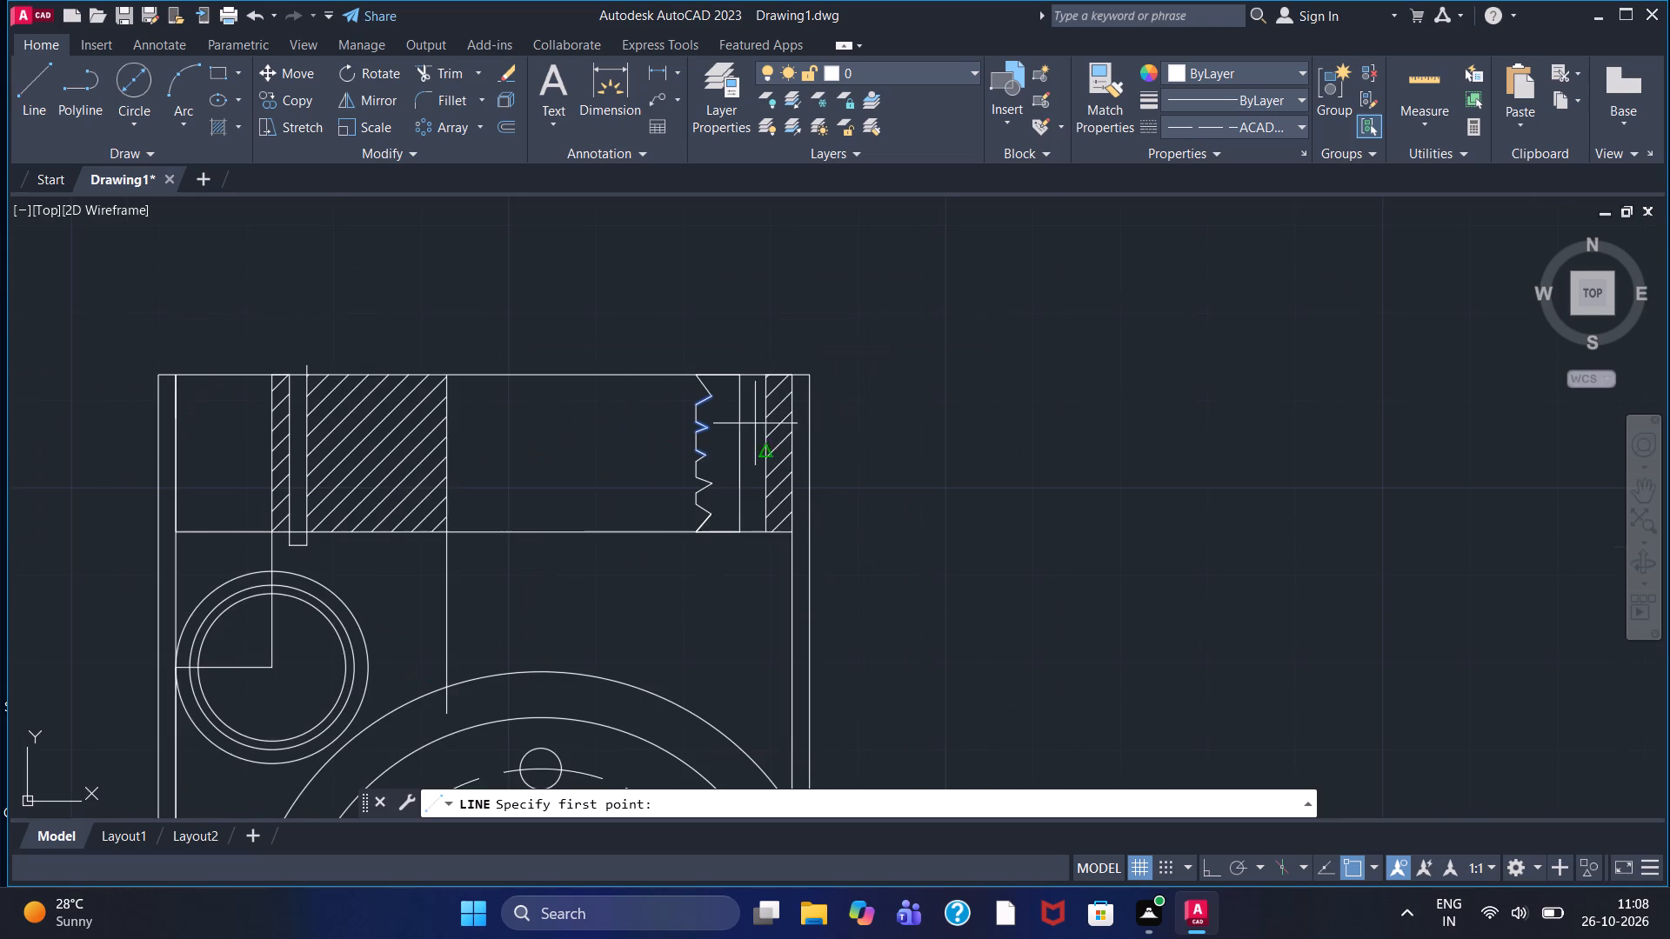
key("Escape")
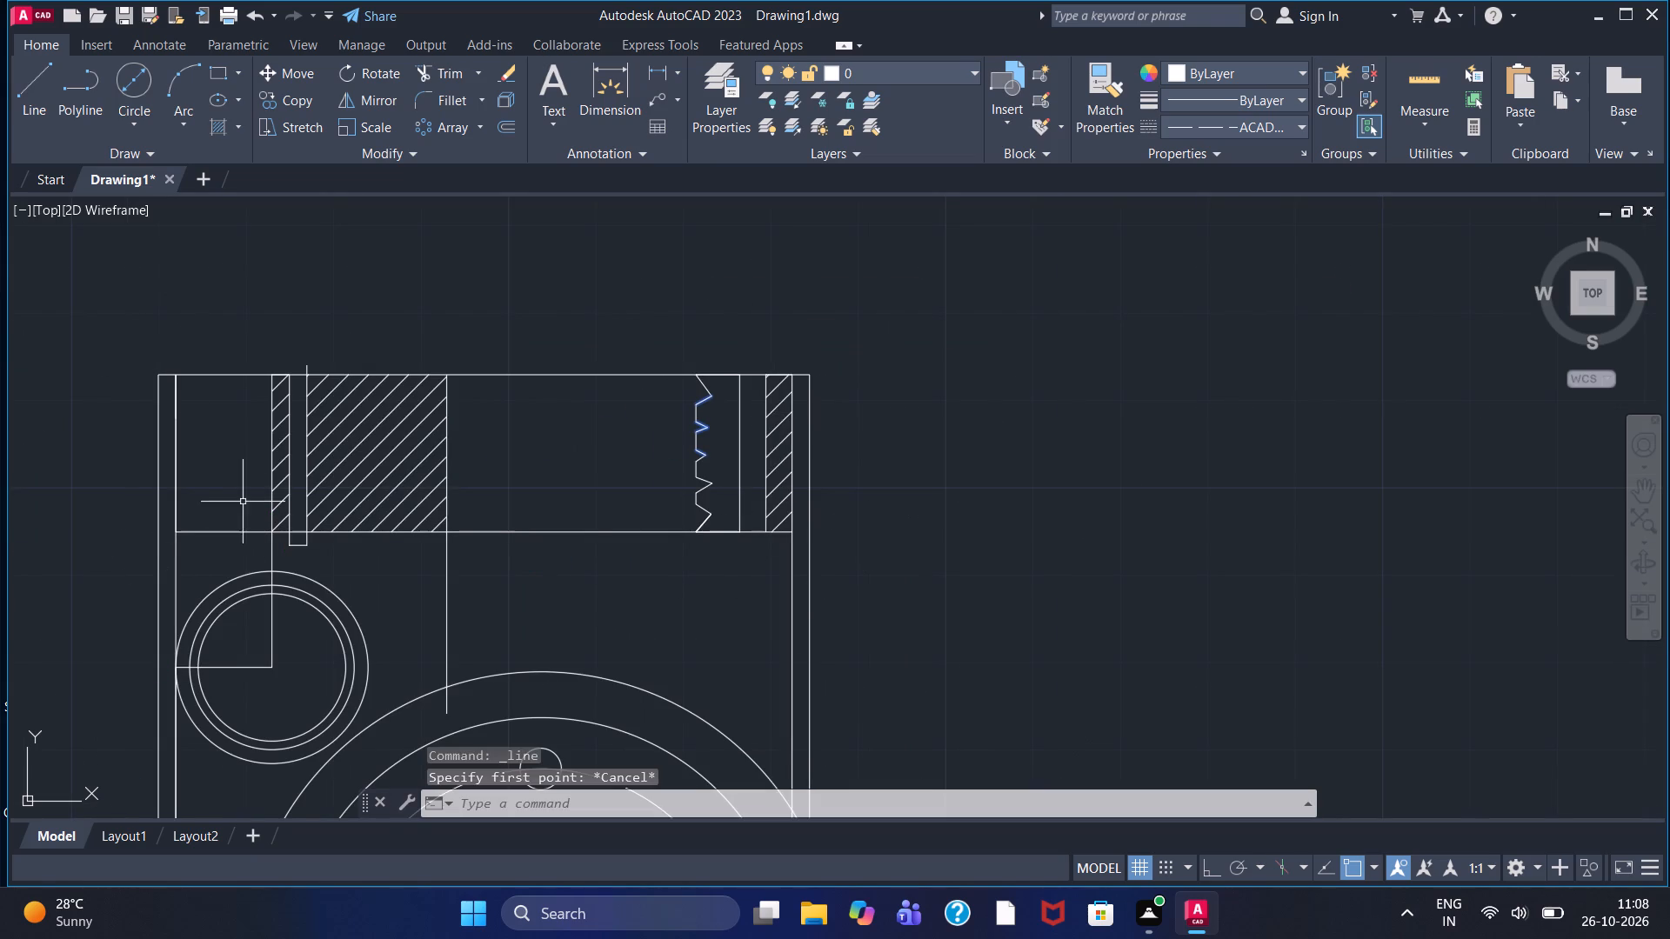
Trim the narrow slot's closed end below the inner horizontal line and its stub above the outline's top edge.
left_click(440, 72)
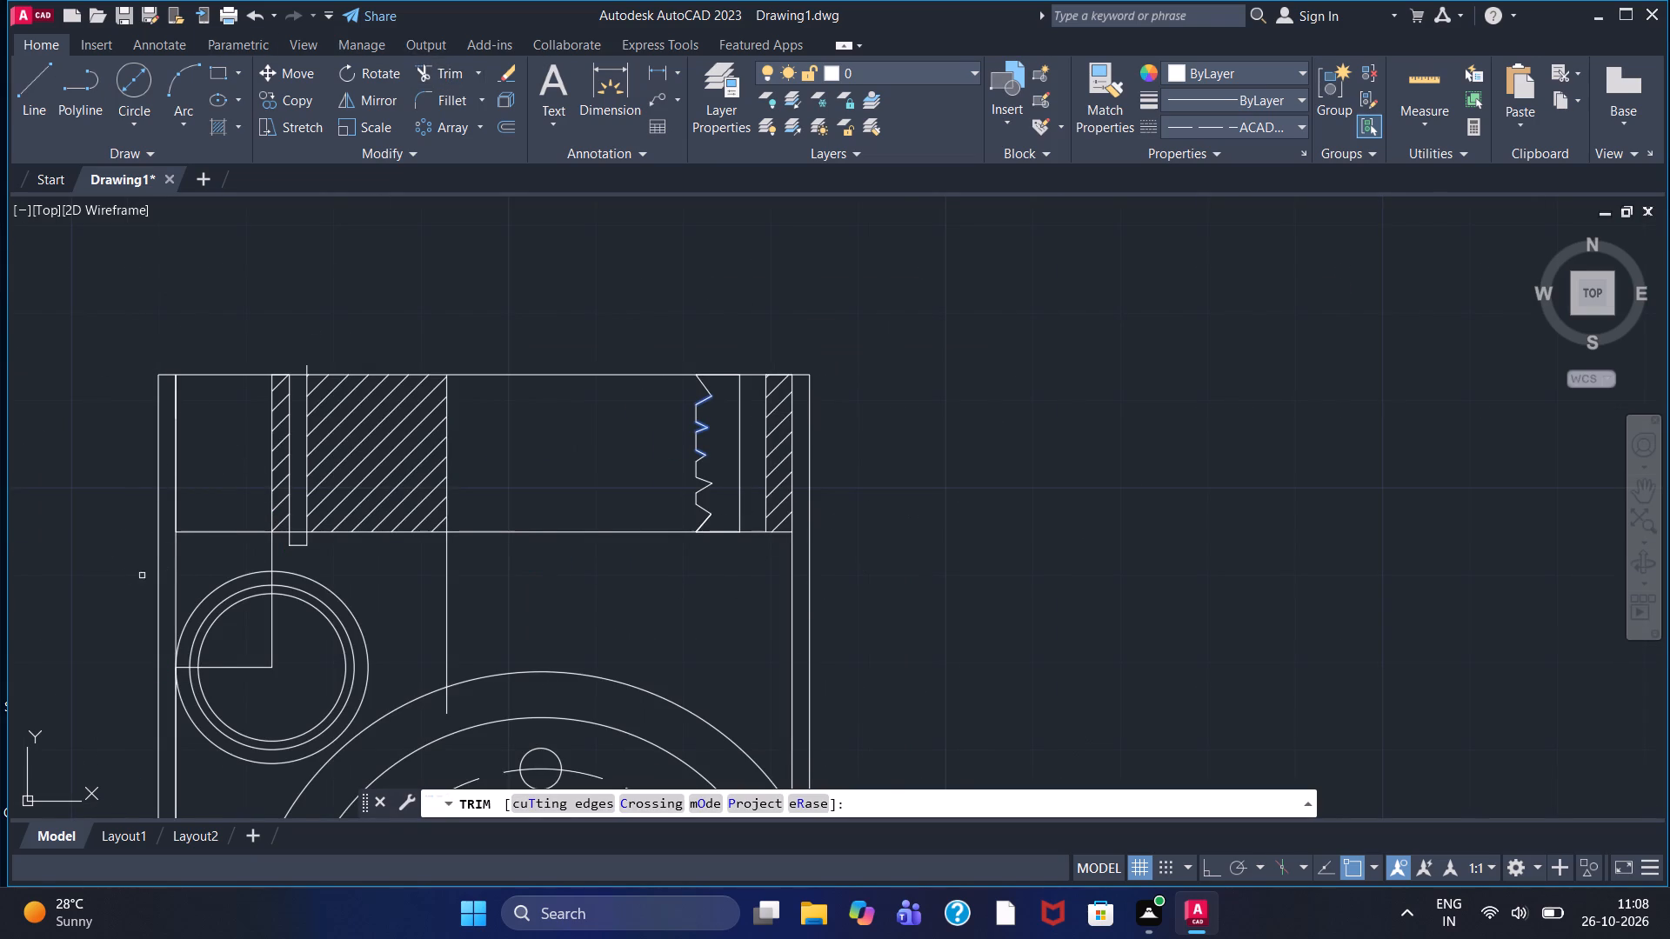
scroll(143, 543, "up", 3)
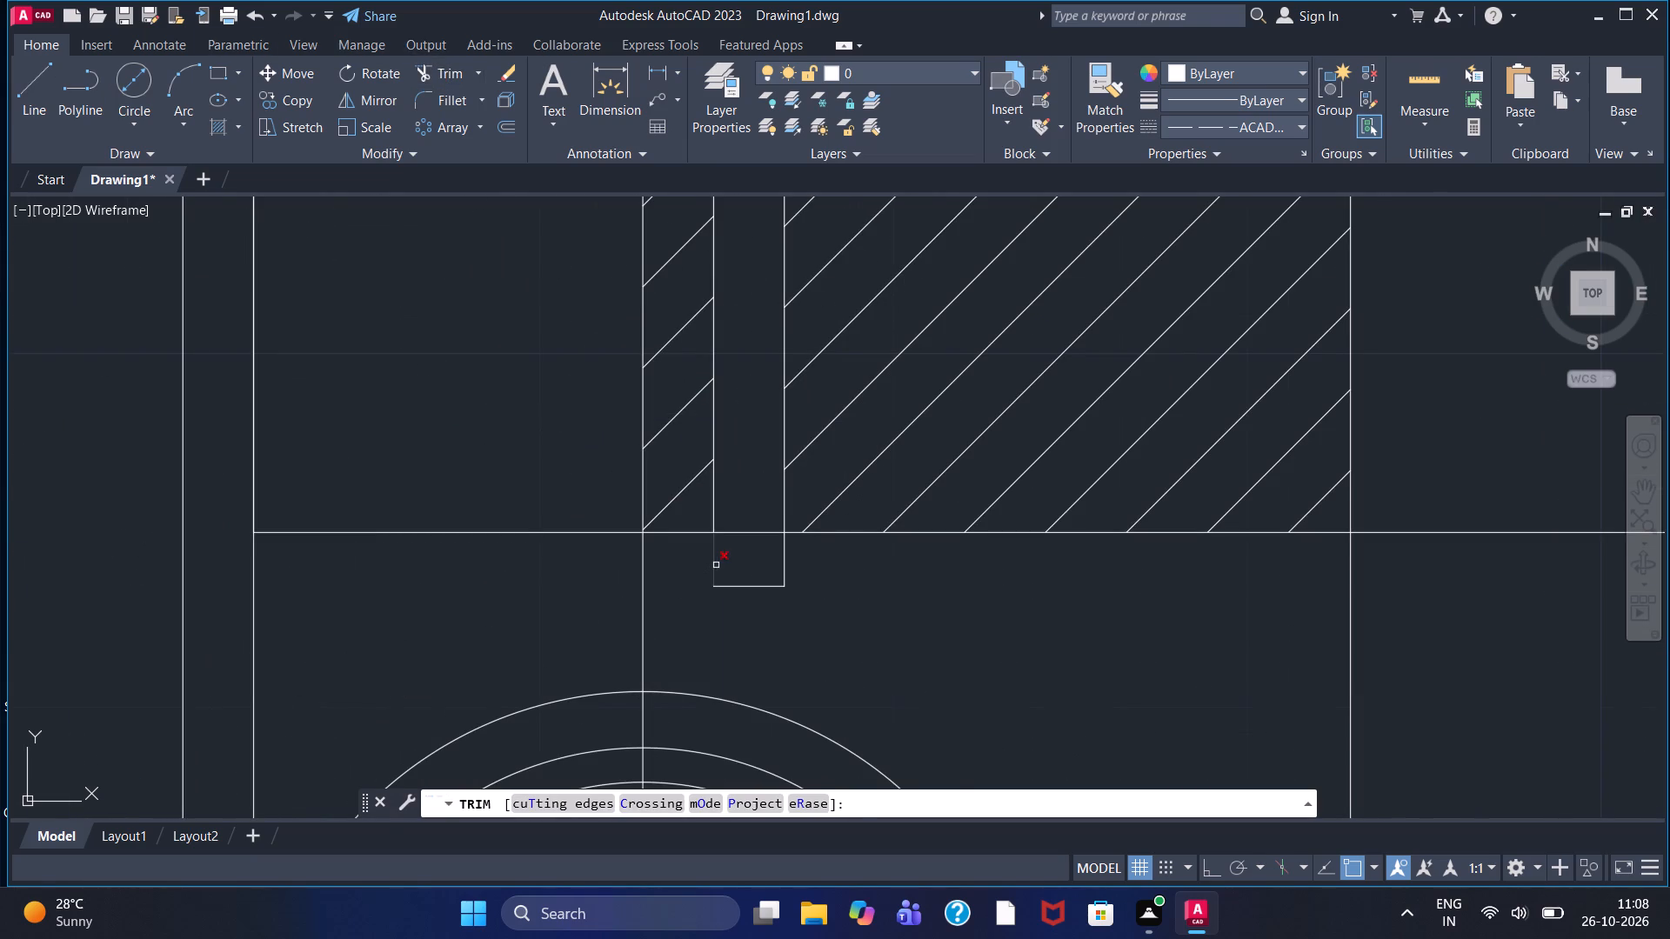
left_click(716, 565)
left_click(727, 587)
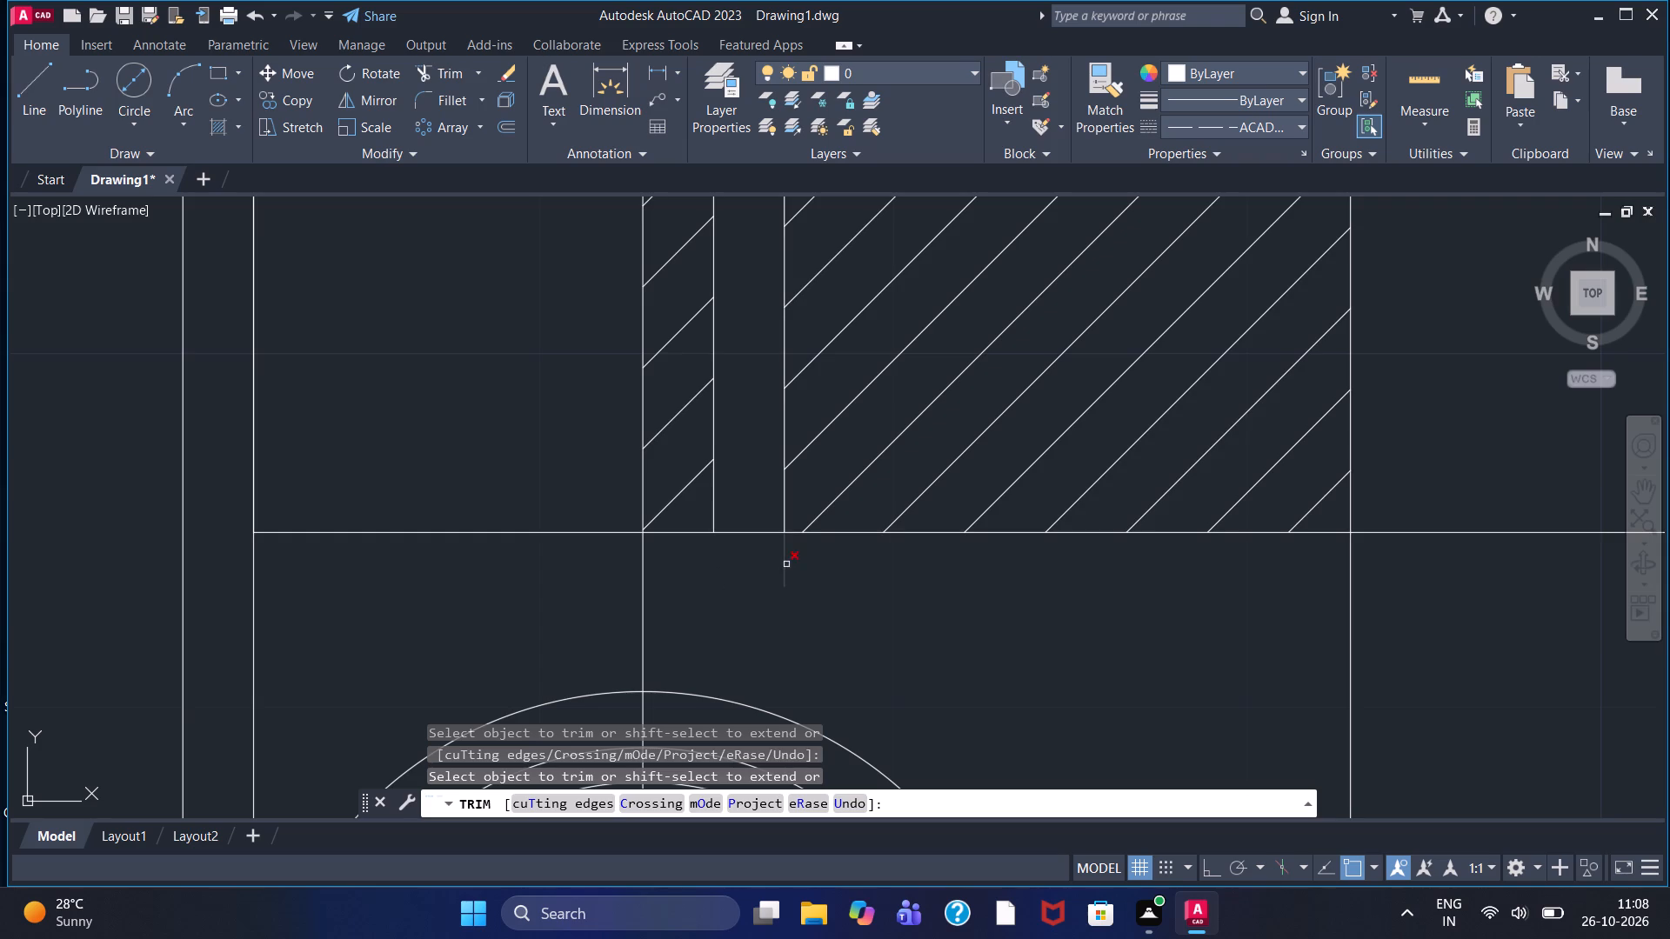
left_click(786, 564)
scroll(778, 557, "down", 3)
scroll(647, 463, "up", 4)
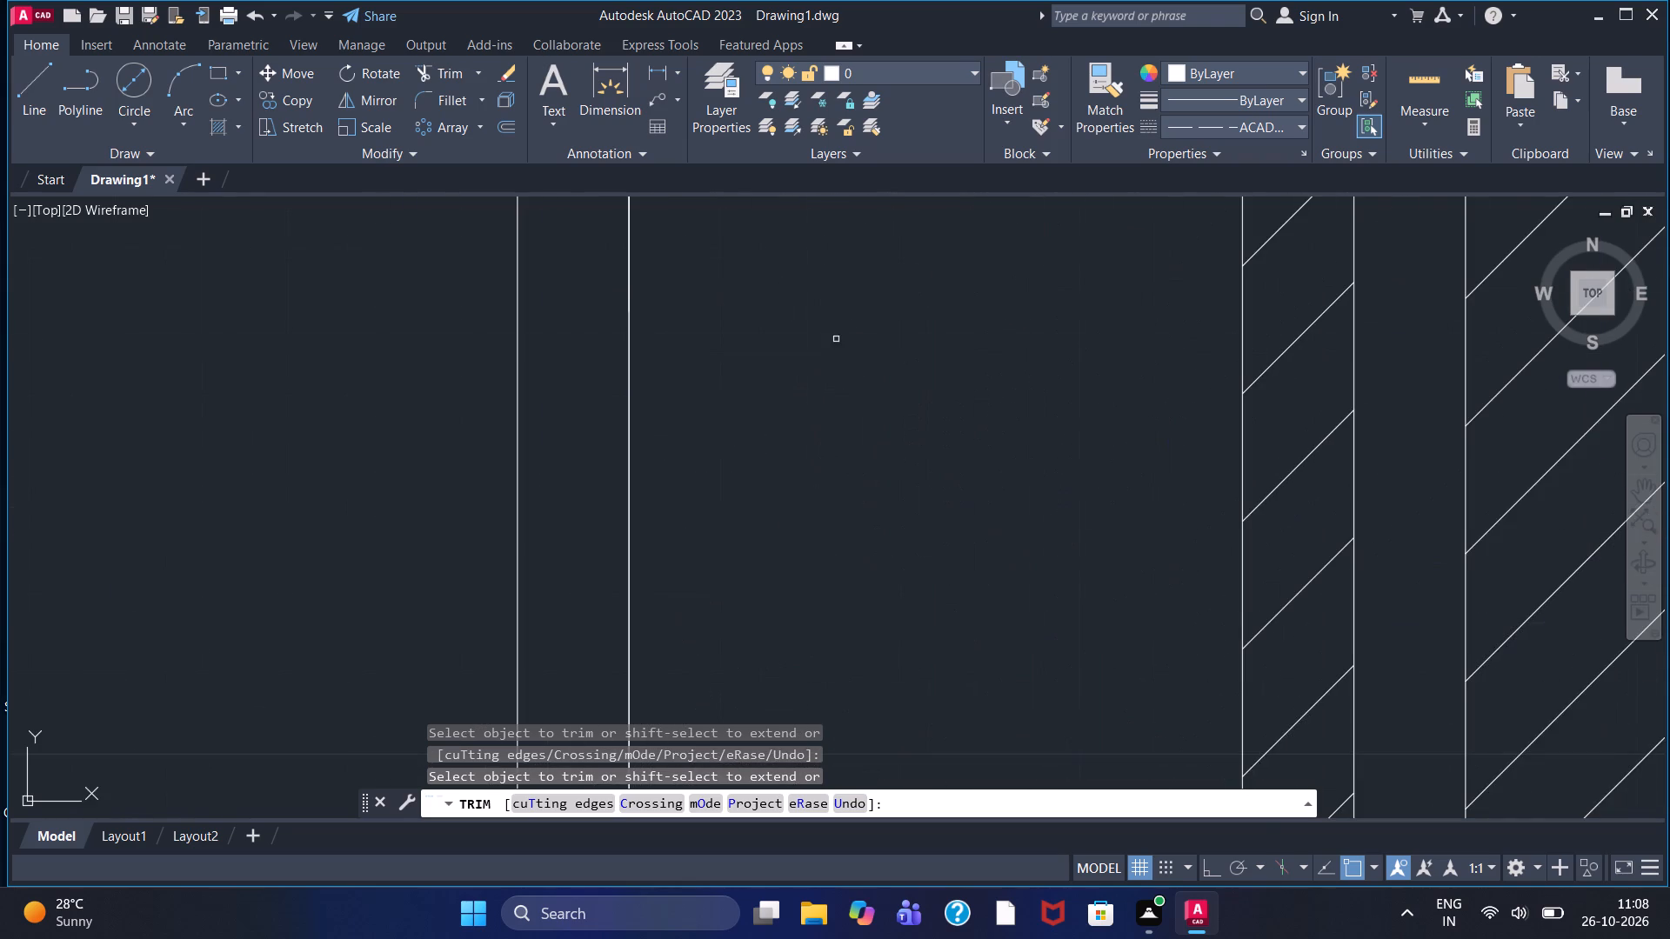
middle_click_drag(836, 354, 351, 709)
left_click(980, 353)
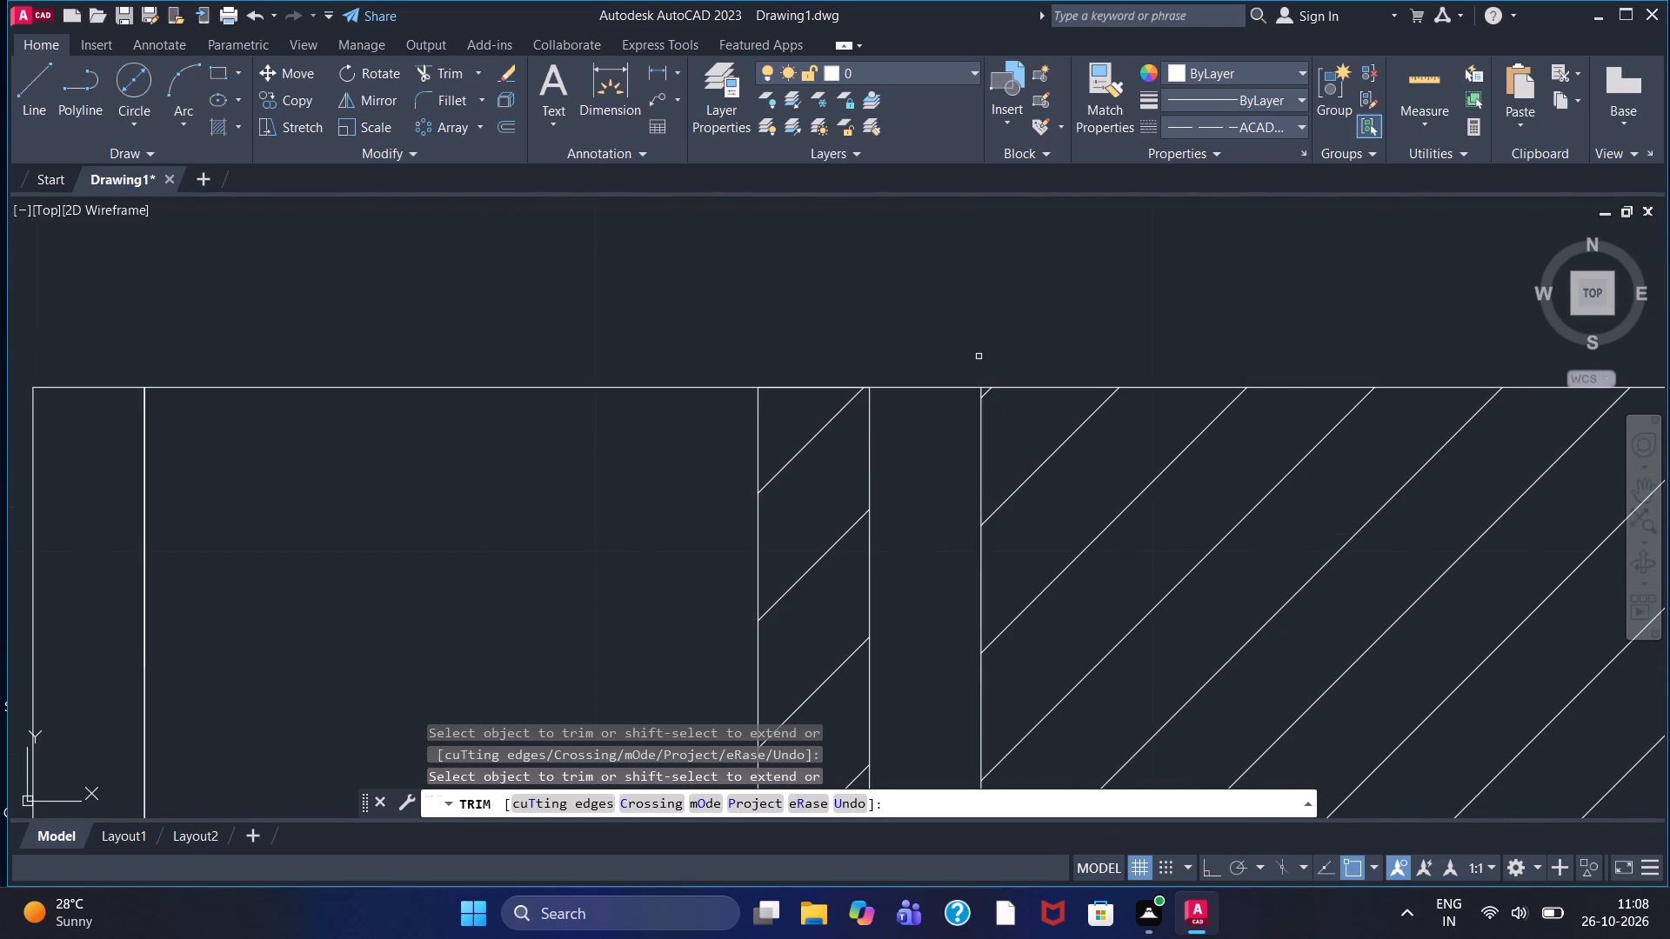
Trim the end of the long vertical line where it extends below the flange's outermost circle.
scroll(945, 418, "down", 1)
scroll(915, 503, "down", 1)
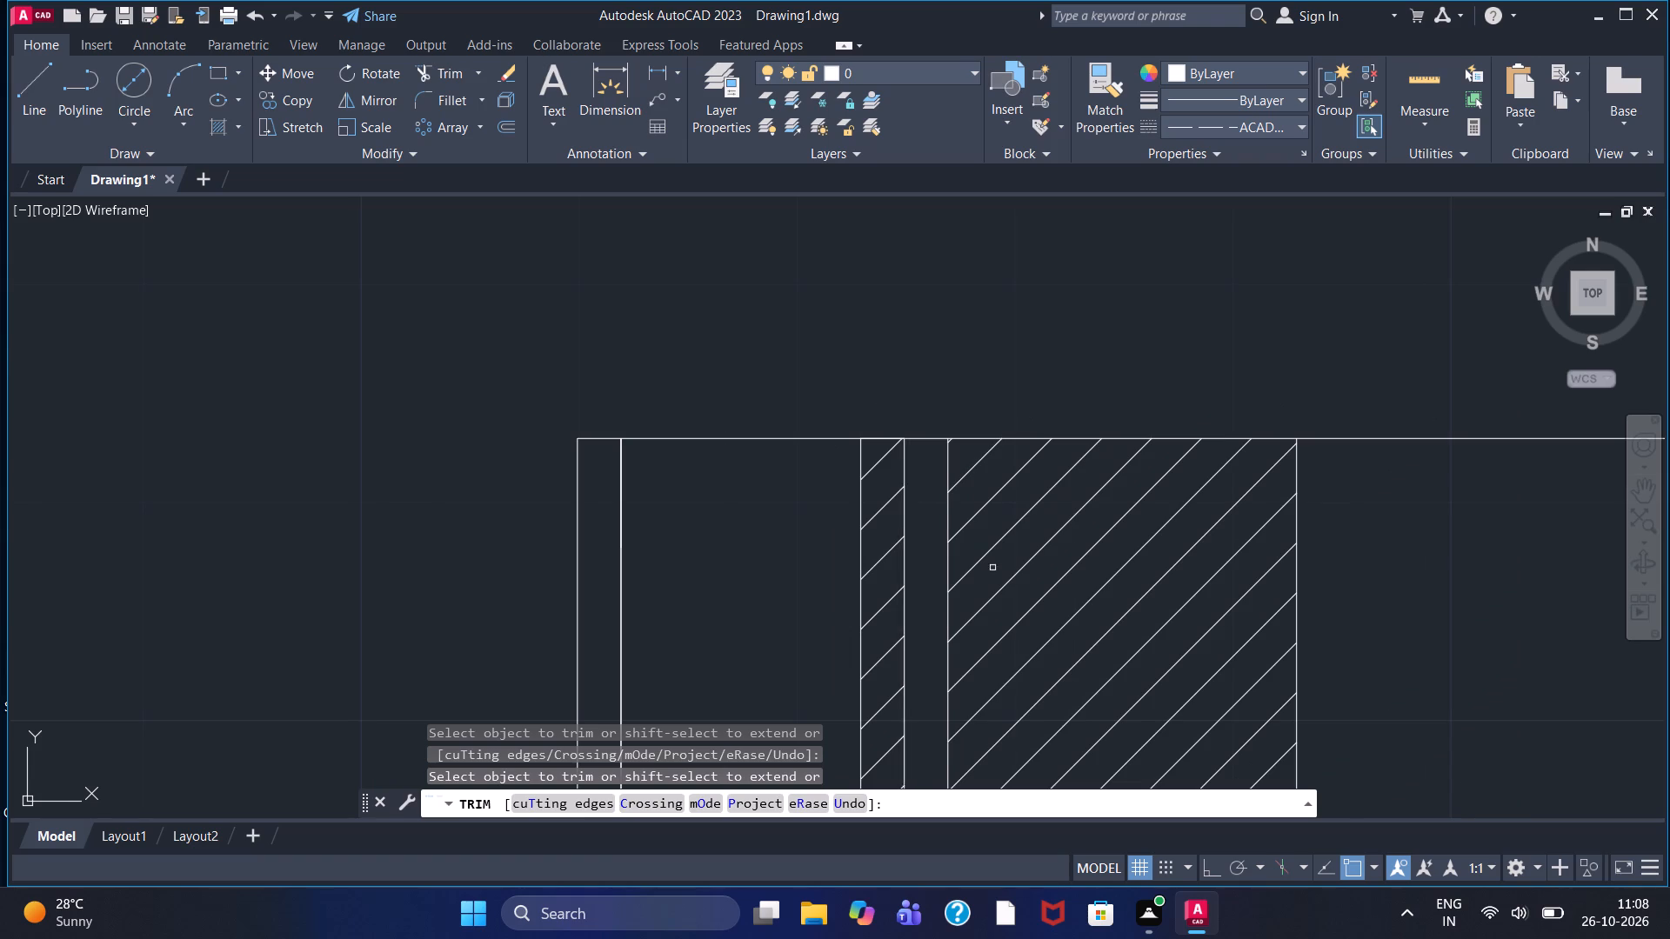
scroll(1094, 588, "down", 2)
scroll(1228, 646, "down", 1)
middle_click_drag(1270, 720, 1138, 567)
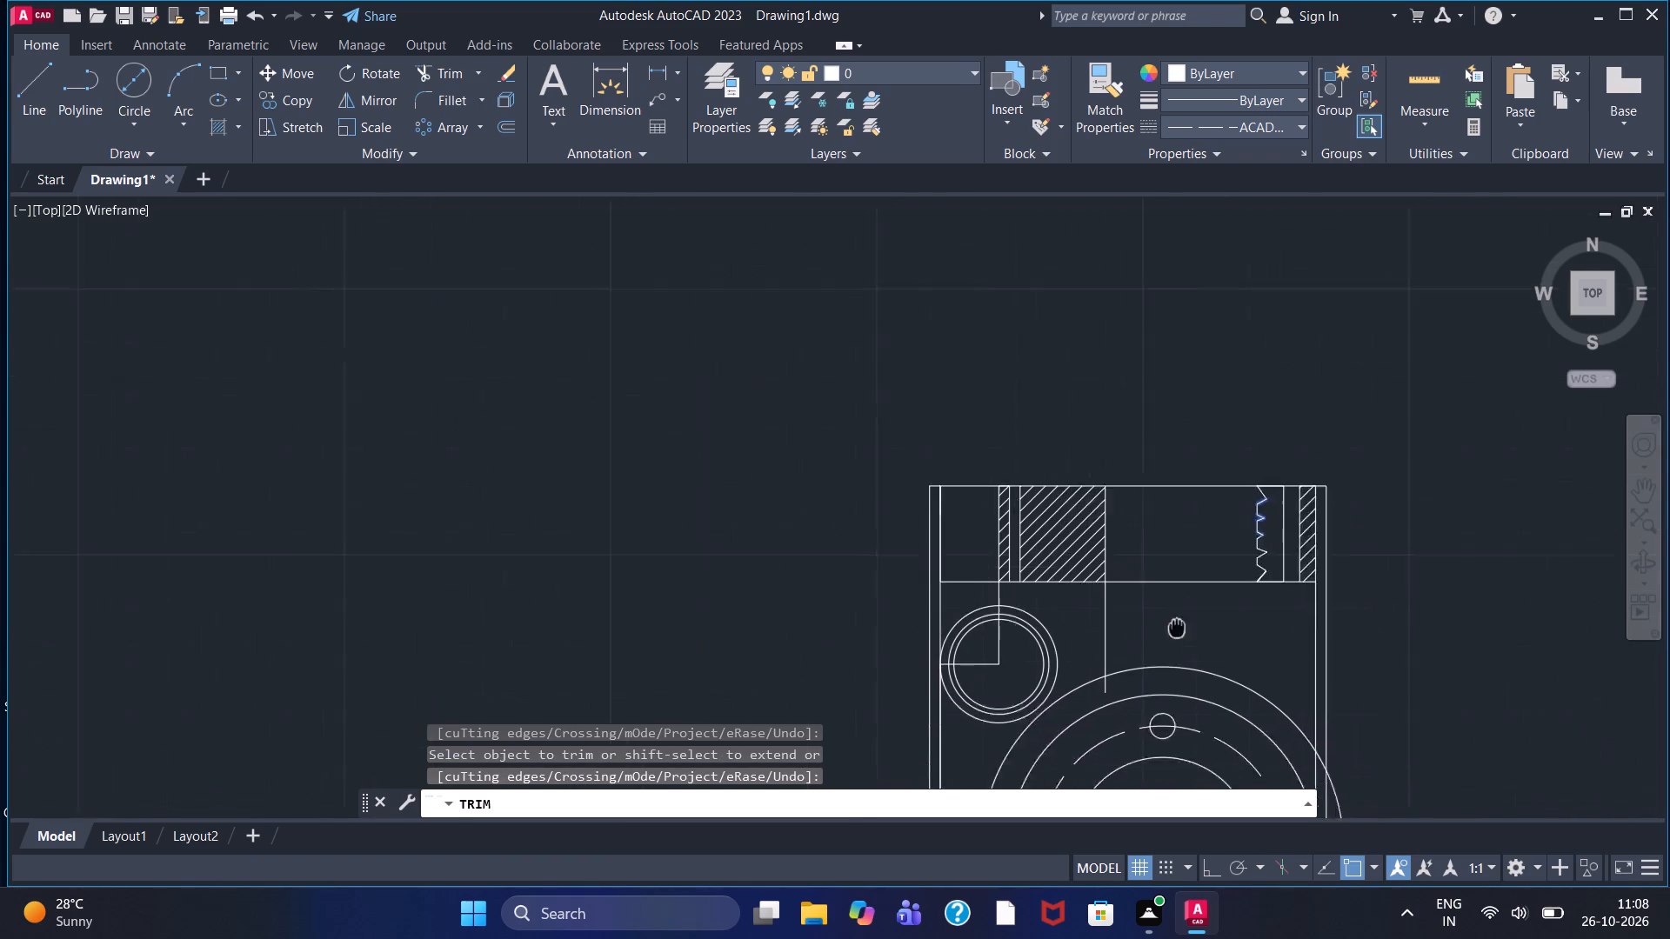
middle_click_drag(1138, 567, 1076, 490)
scroll(978, 555, "up", 2)
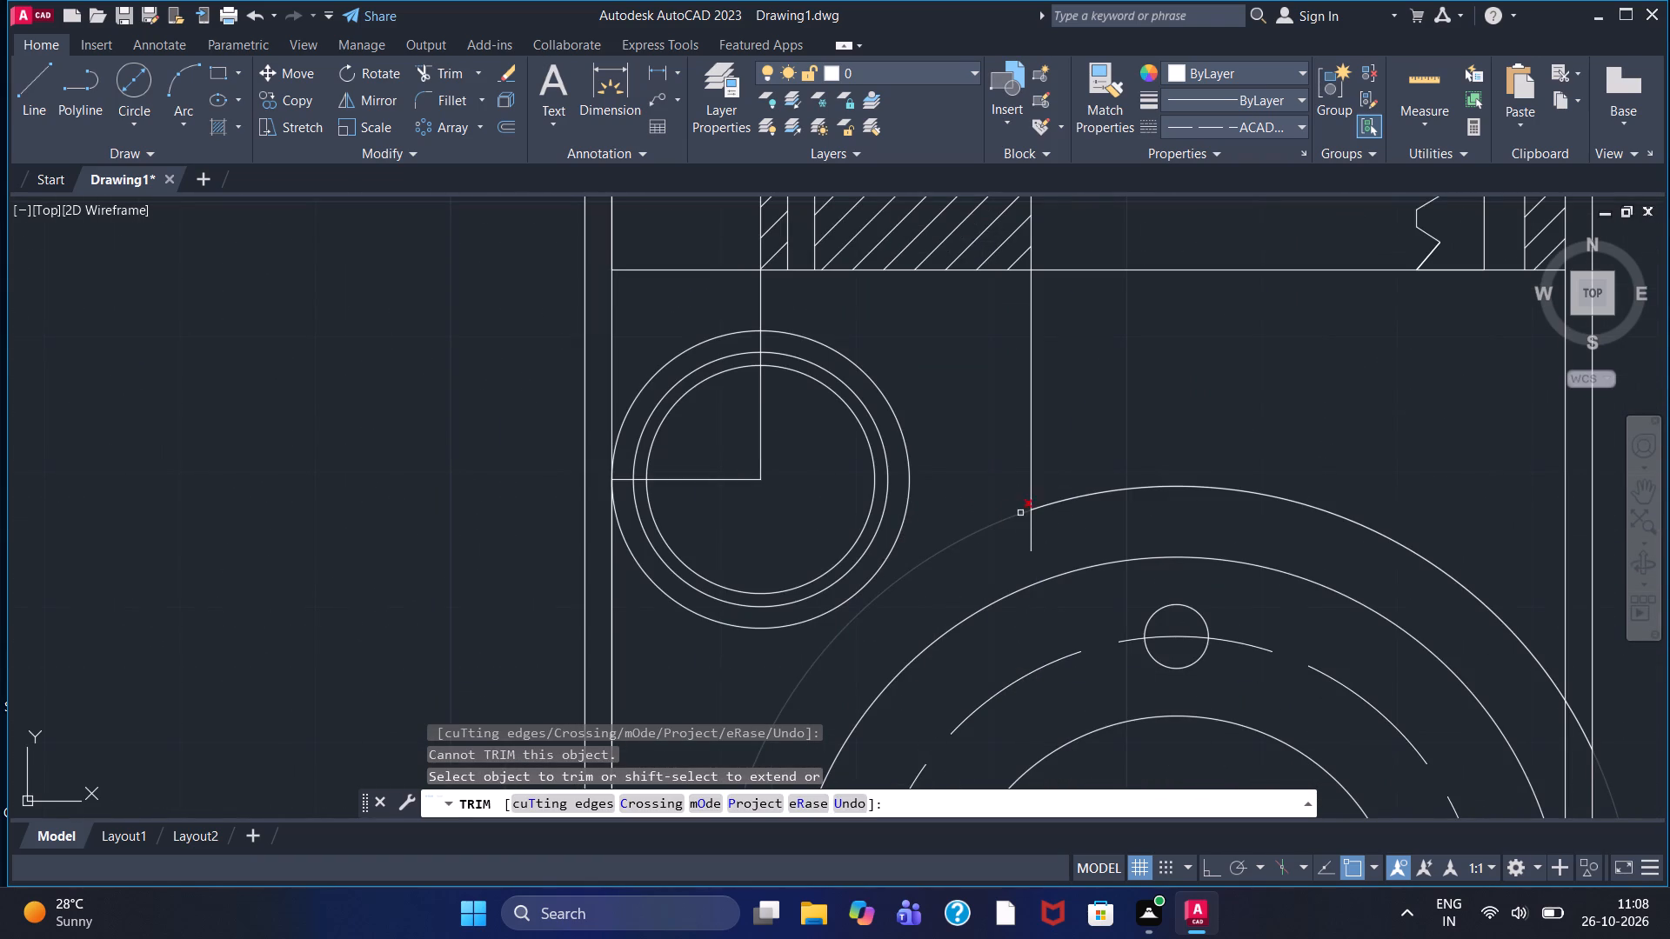
left_click(1032, 530)
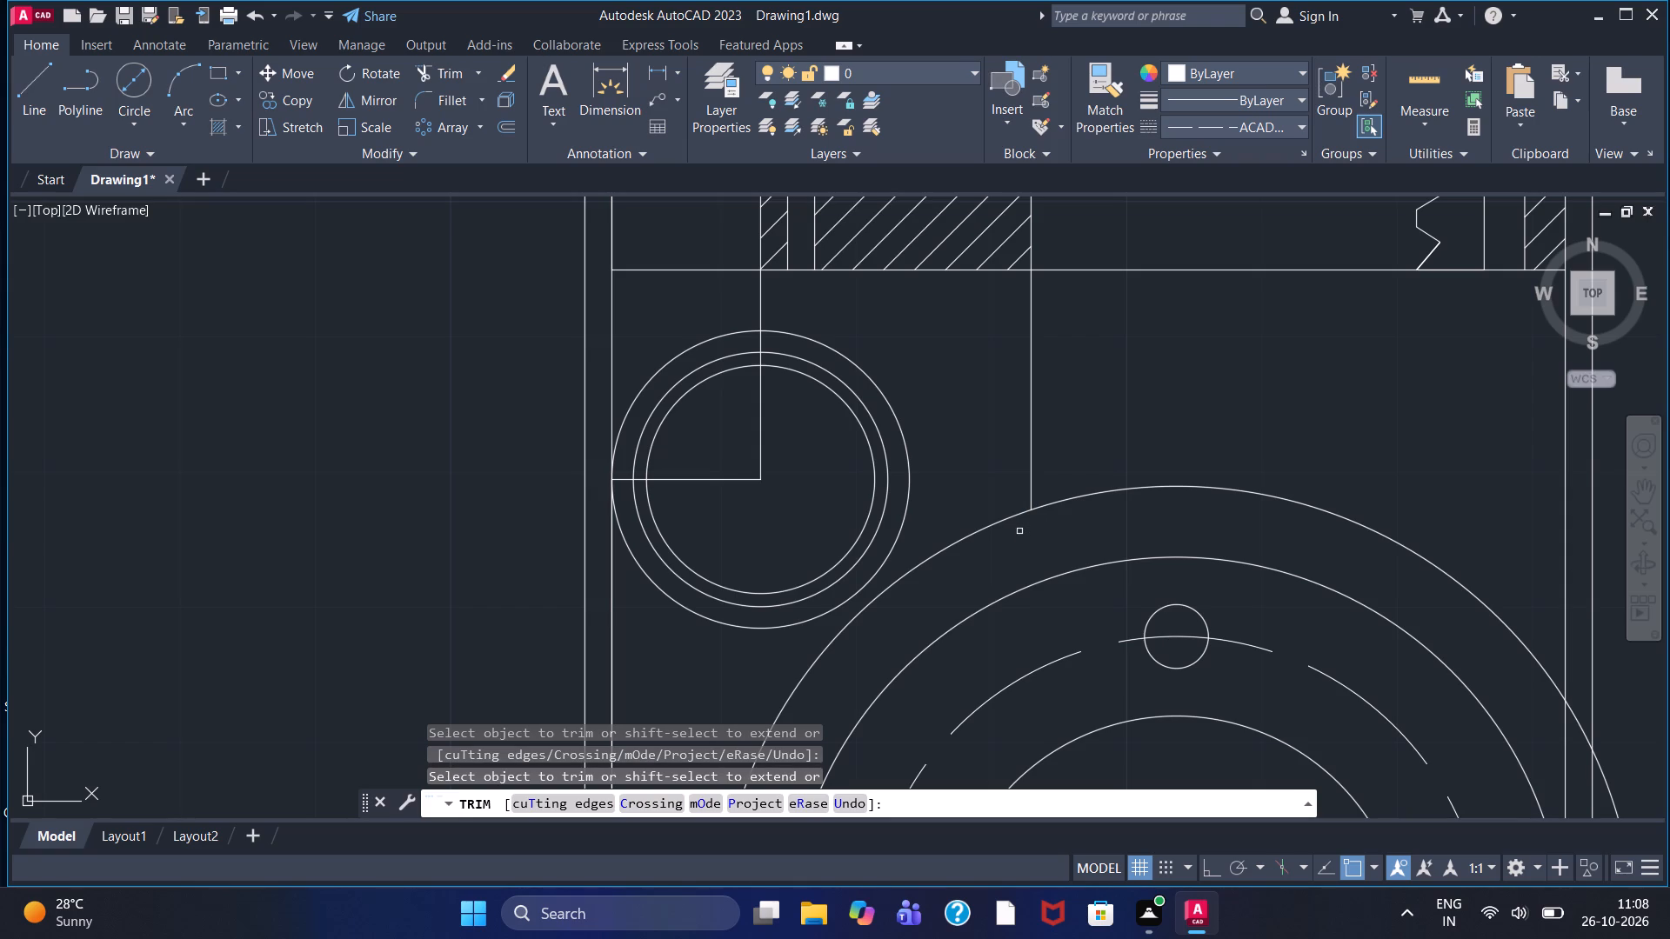
Draw a line continuing that vertical from the outermost circle past the second-largest circle, and trim the excess inside the second circle.
scroll(1181, 607, "down", 1)
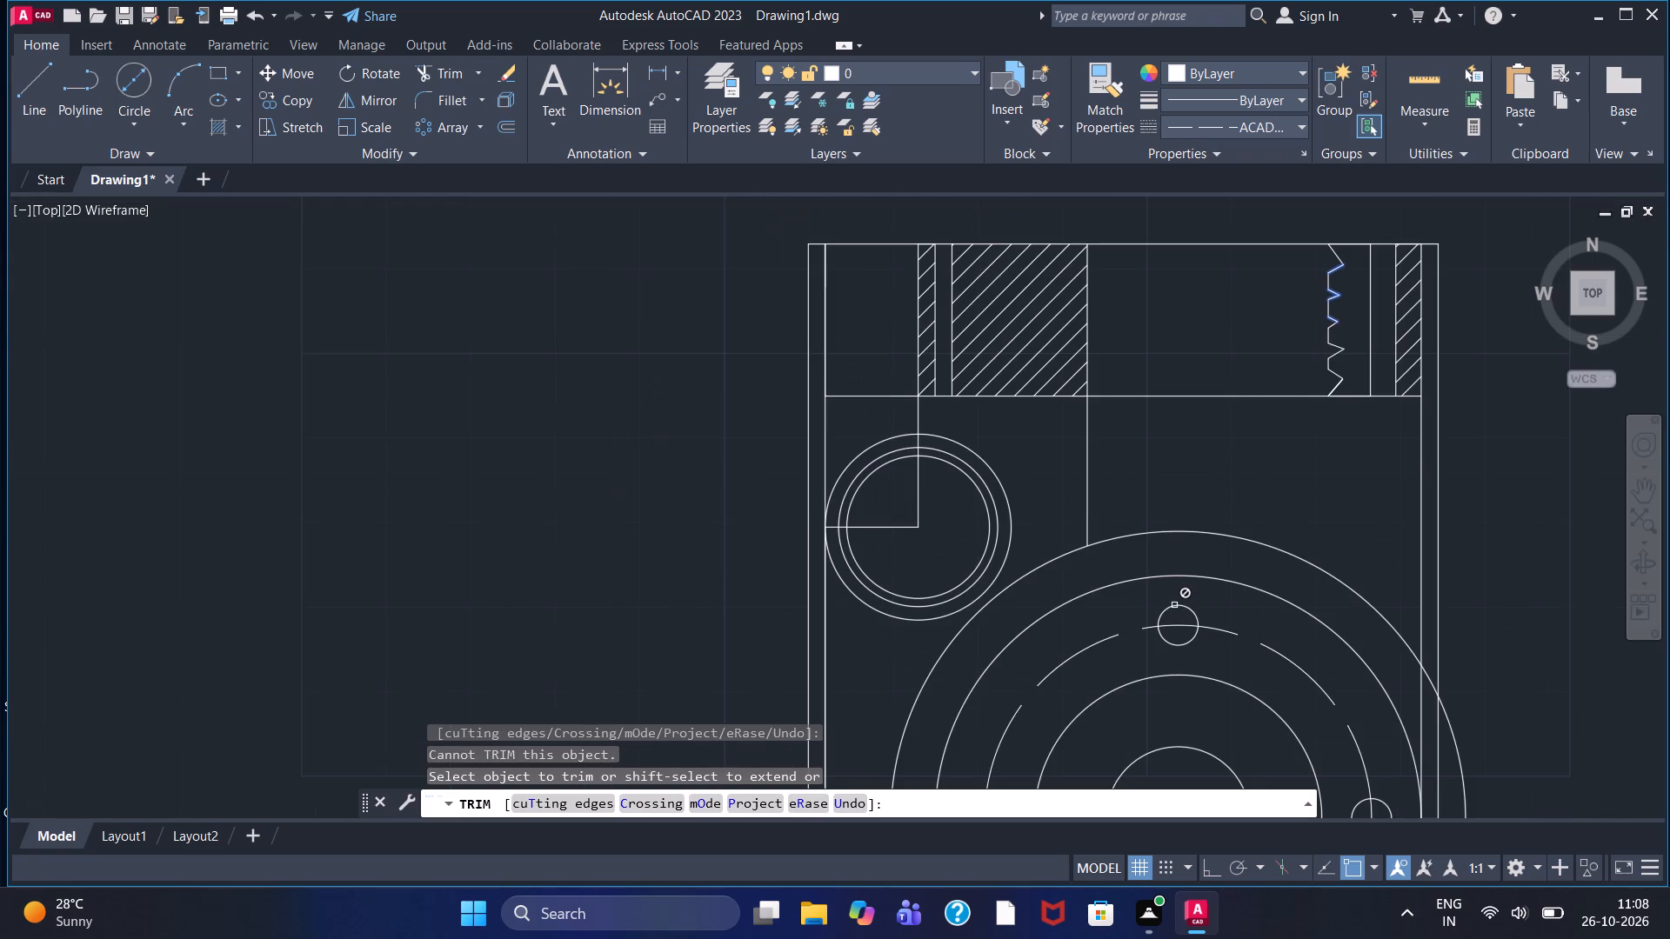
middle_click_drag(1331, 521, 1308, 476)
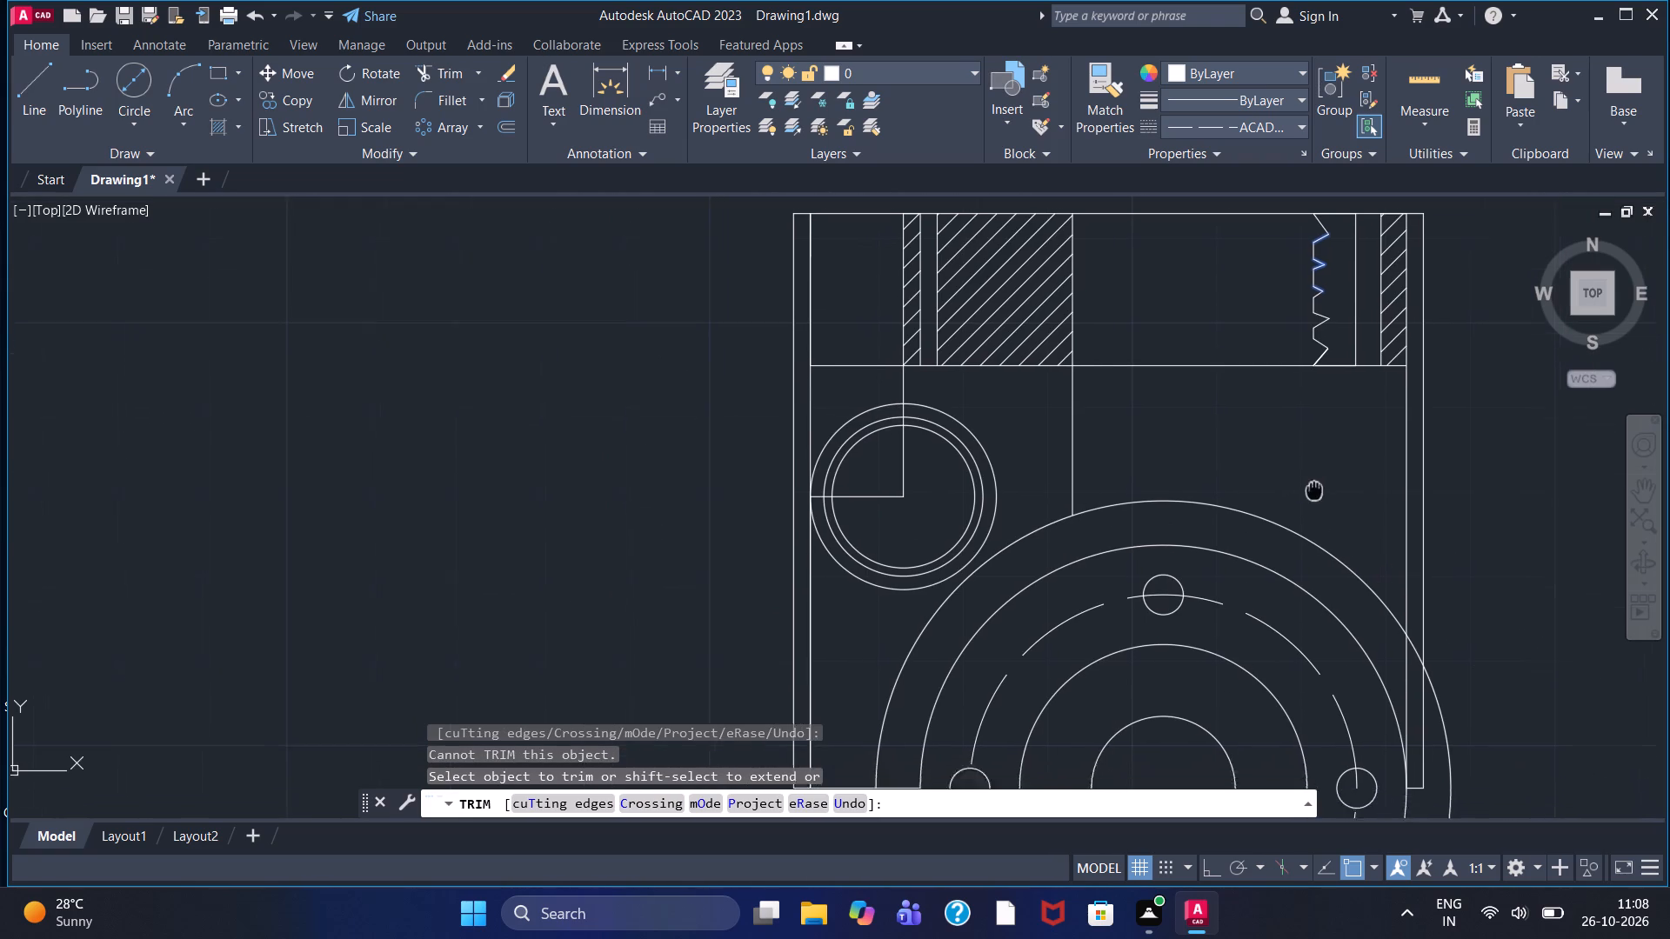
middle_click_drag(1308, 476, 1295, 457)
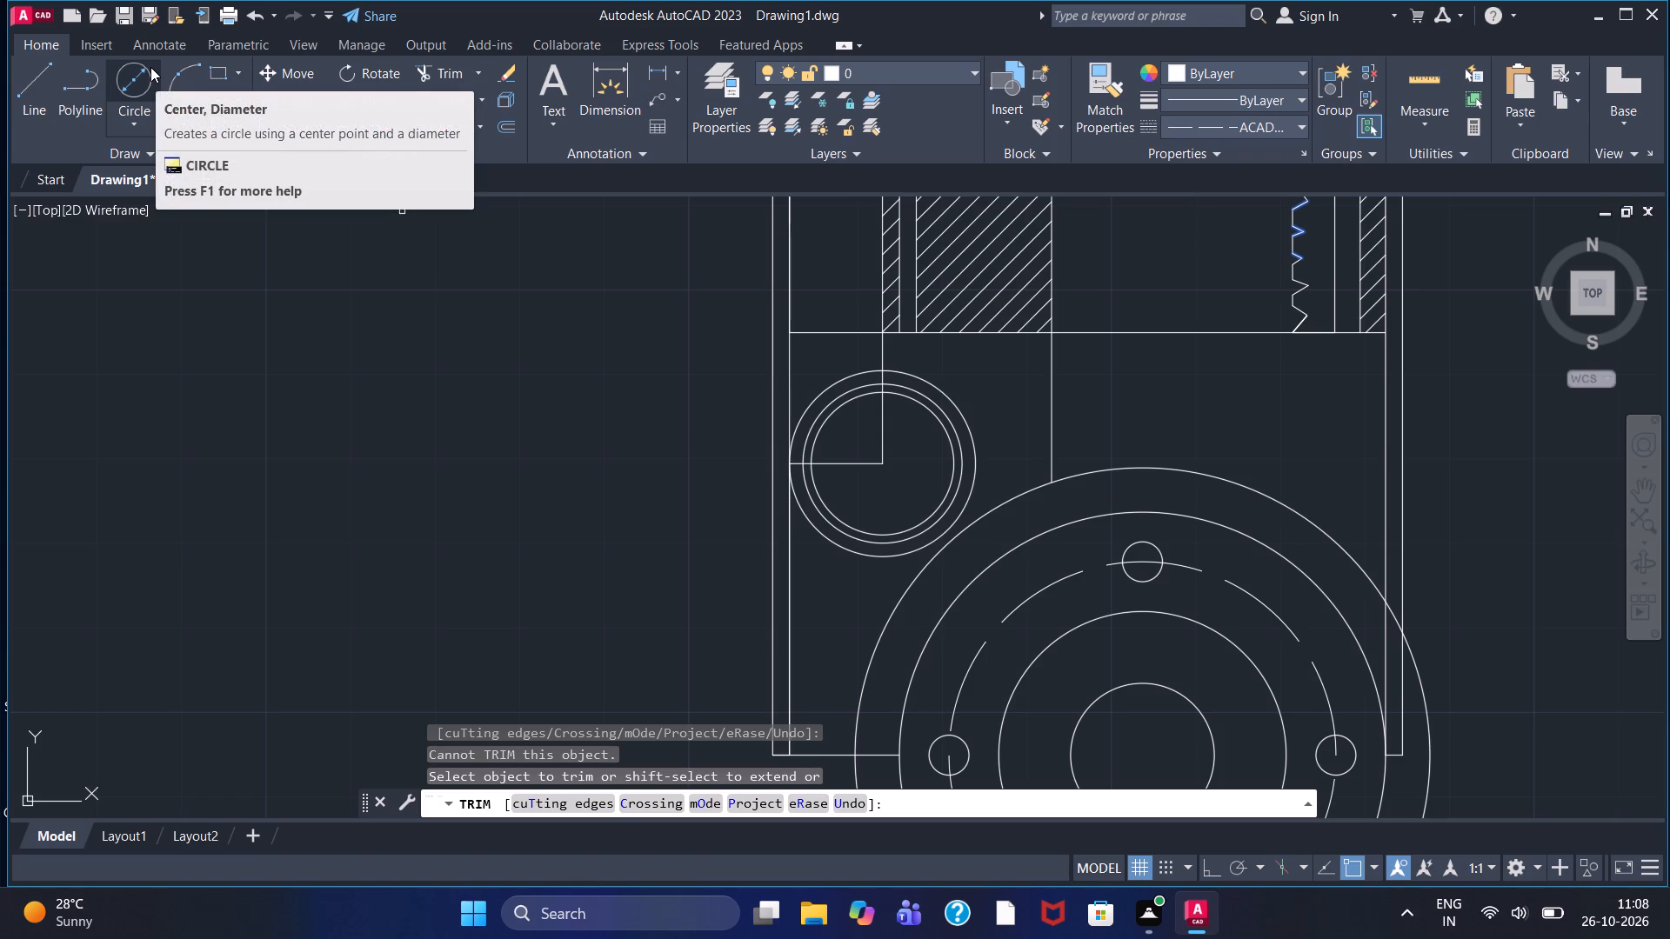
left_click(17, 81)
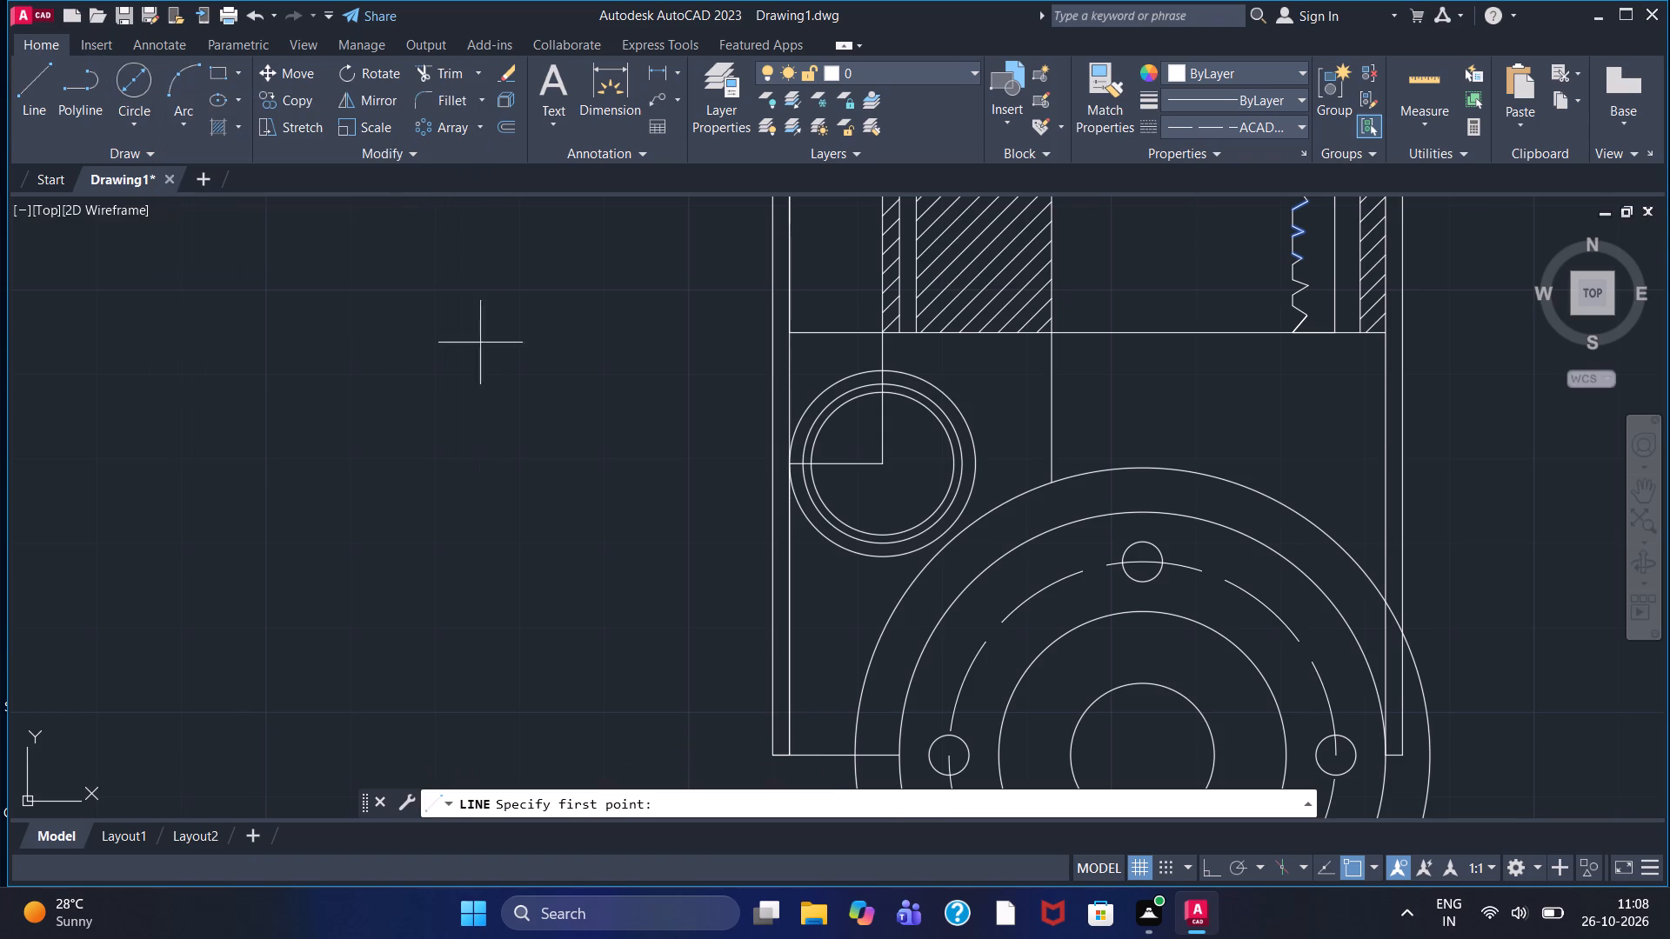
left_click(1051, 483)
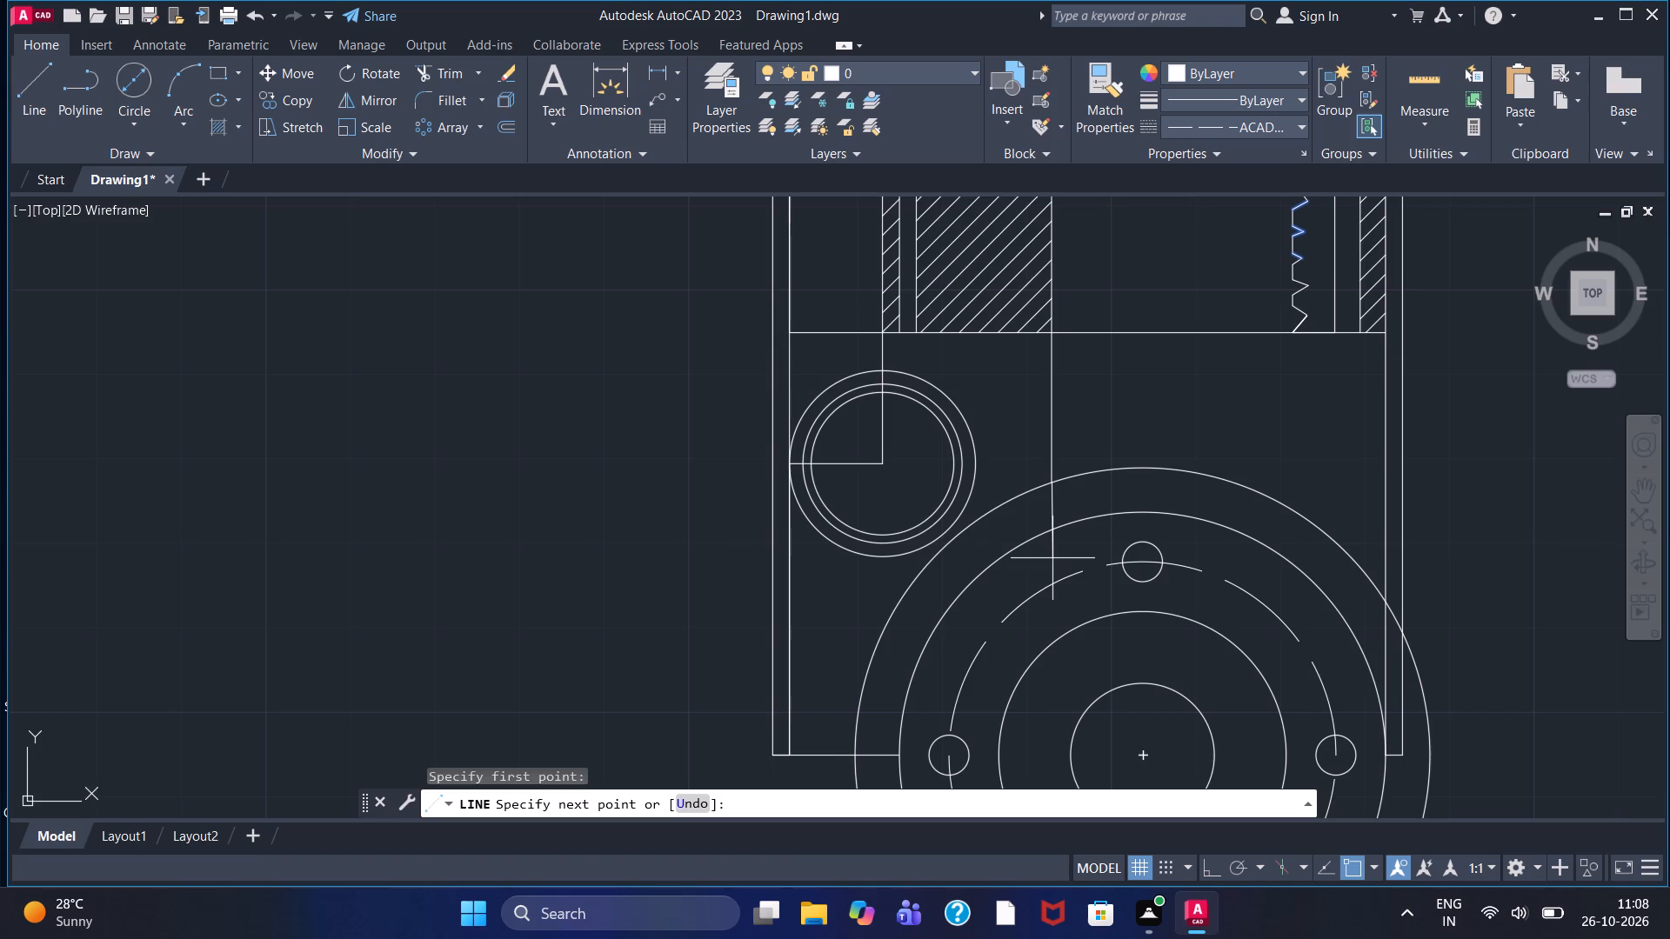
left_click(1052, 558)
right_click(1050, 550)
left_click(1111, 566)
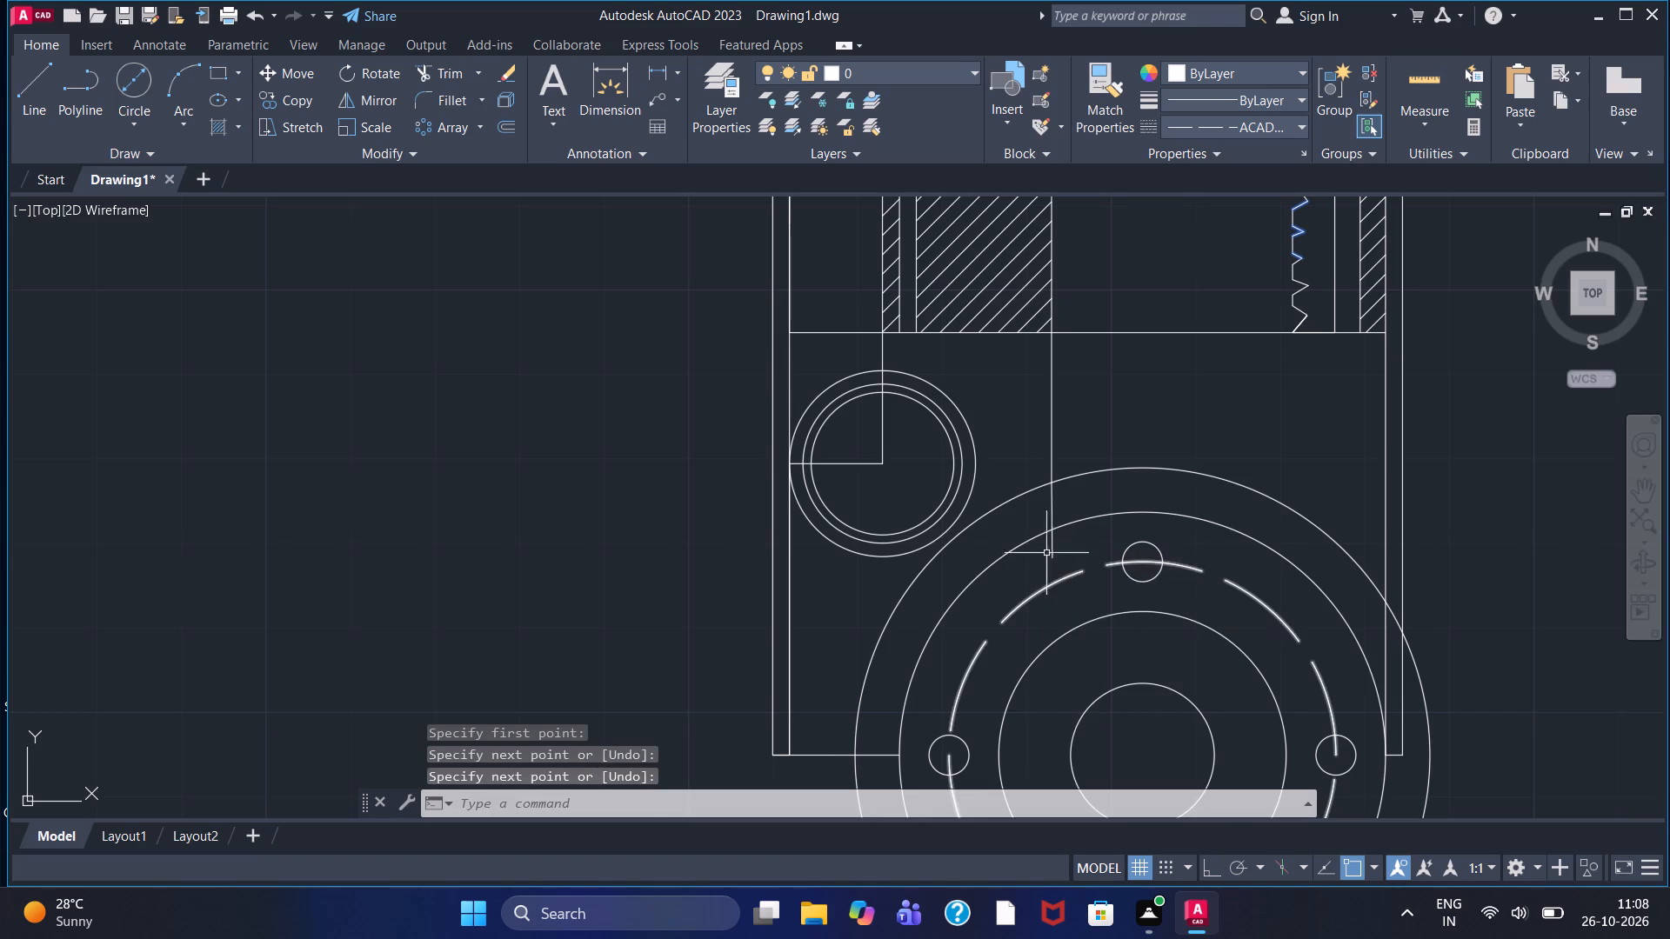
left_click_drag(469, 68, 473, 77)
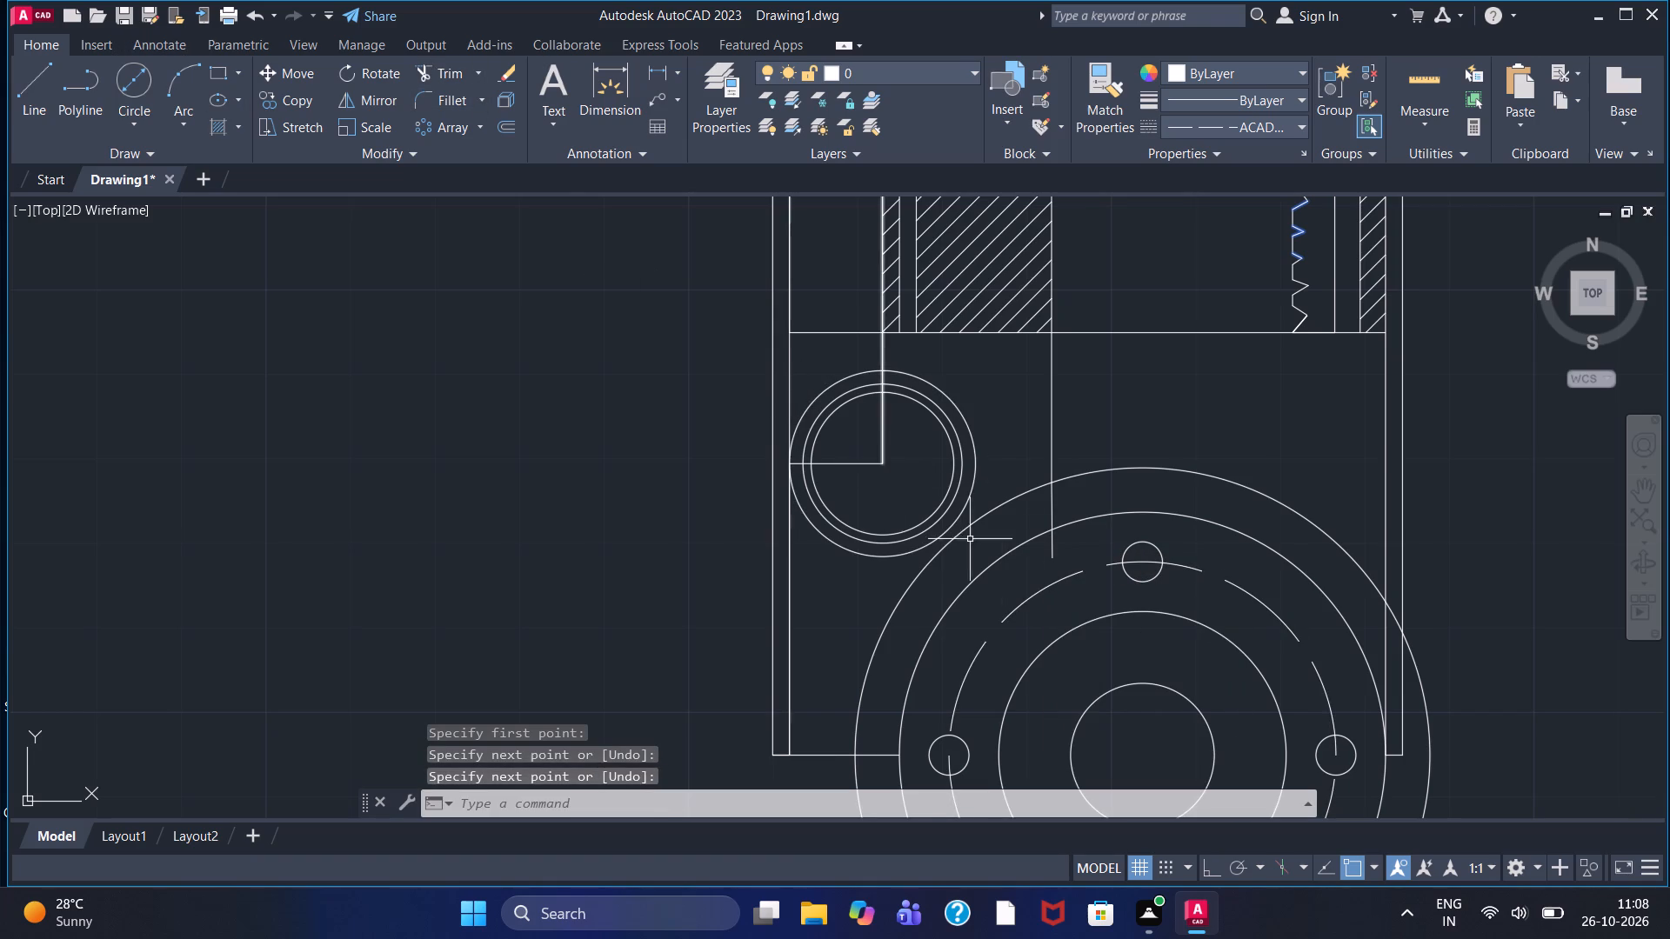
scroll(1000, 562, "up", 2)
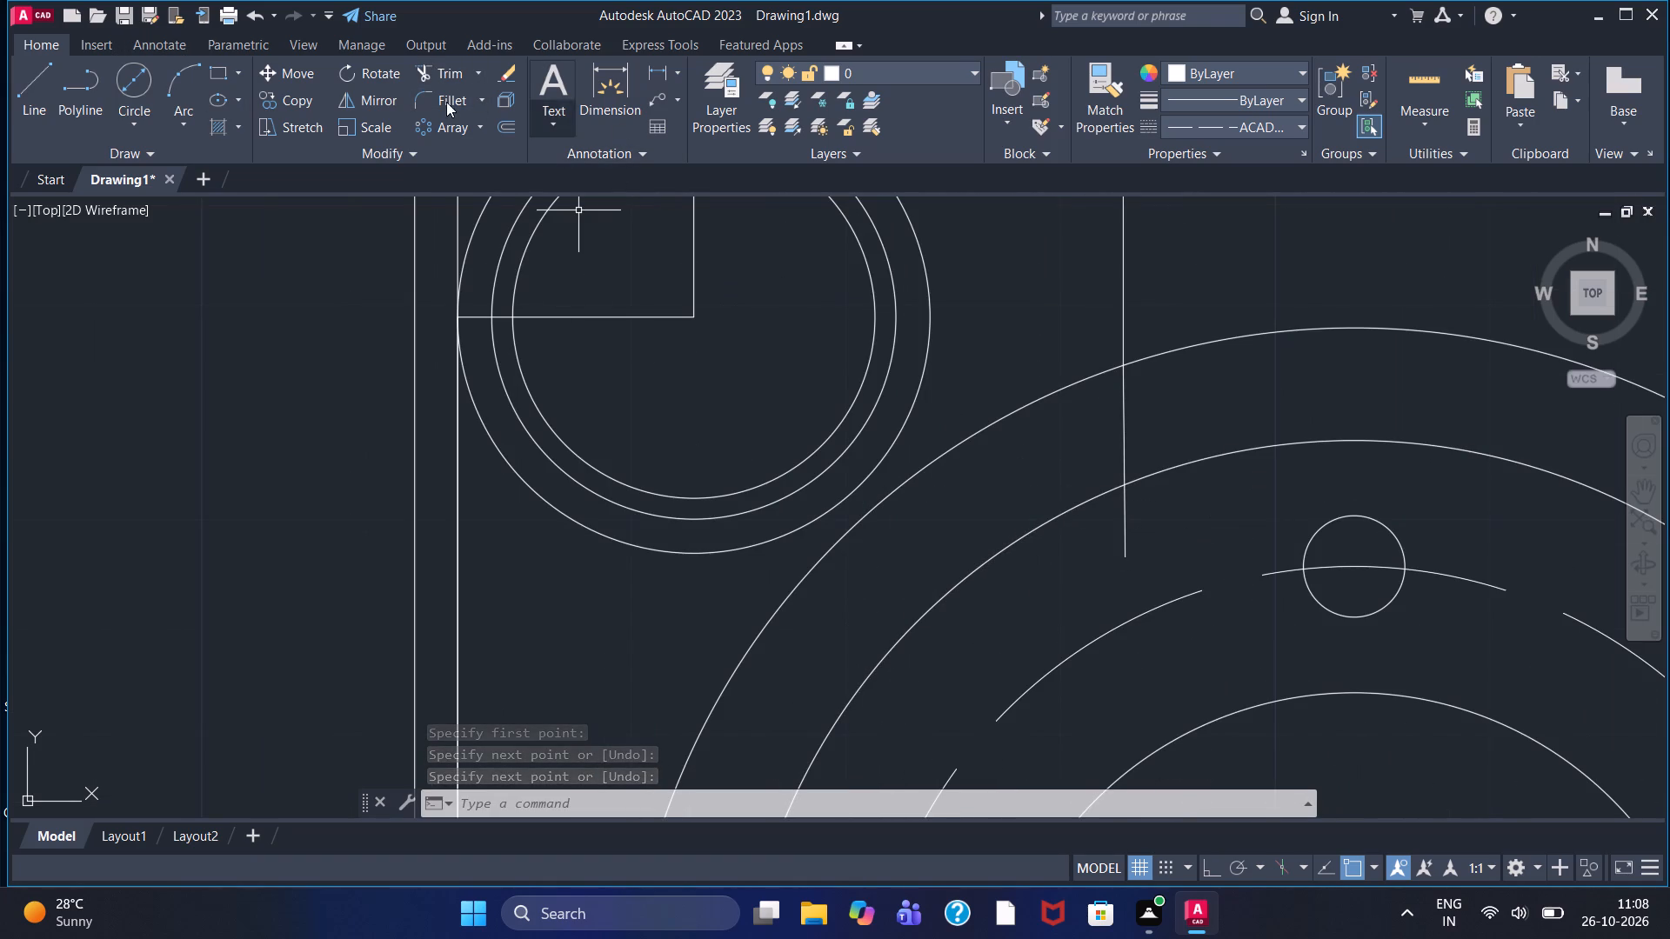
left_click(420, 67)
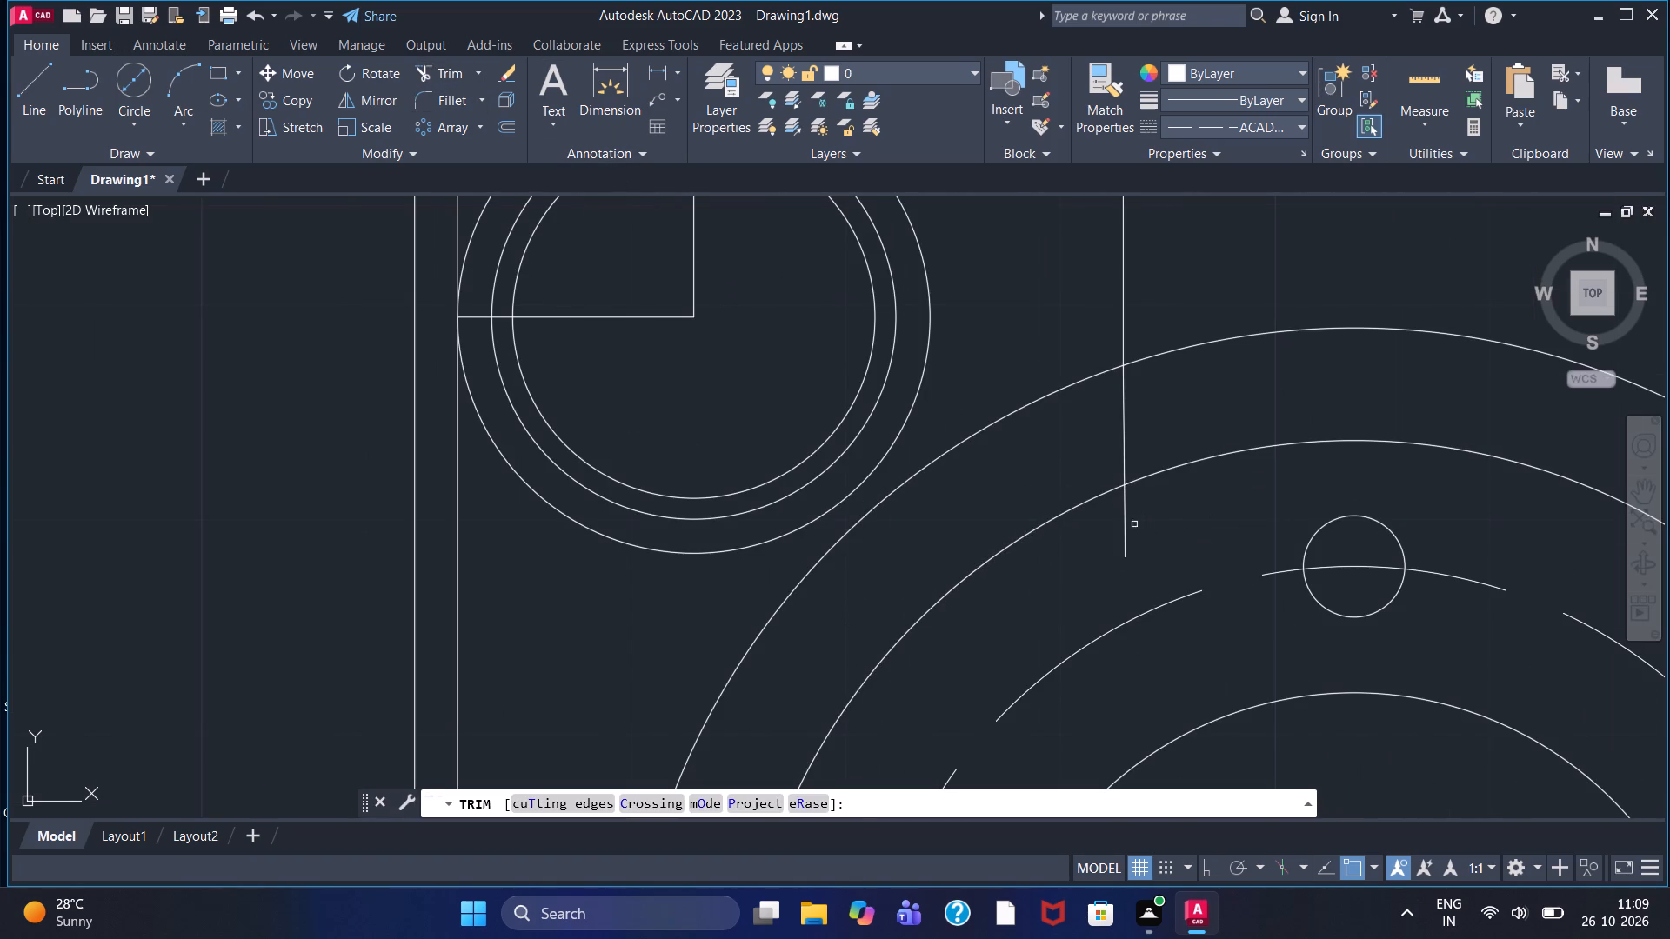
left_click(1125, 536)
Trim the flange's outermost circle inside the body outline, from the outer wall on its right to the bottom edge on its left.
scroll(1127, 549, "down", 1)
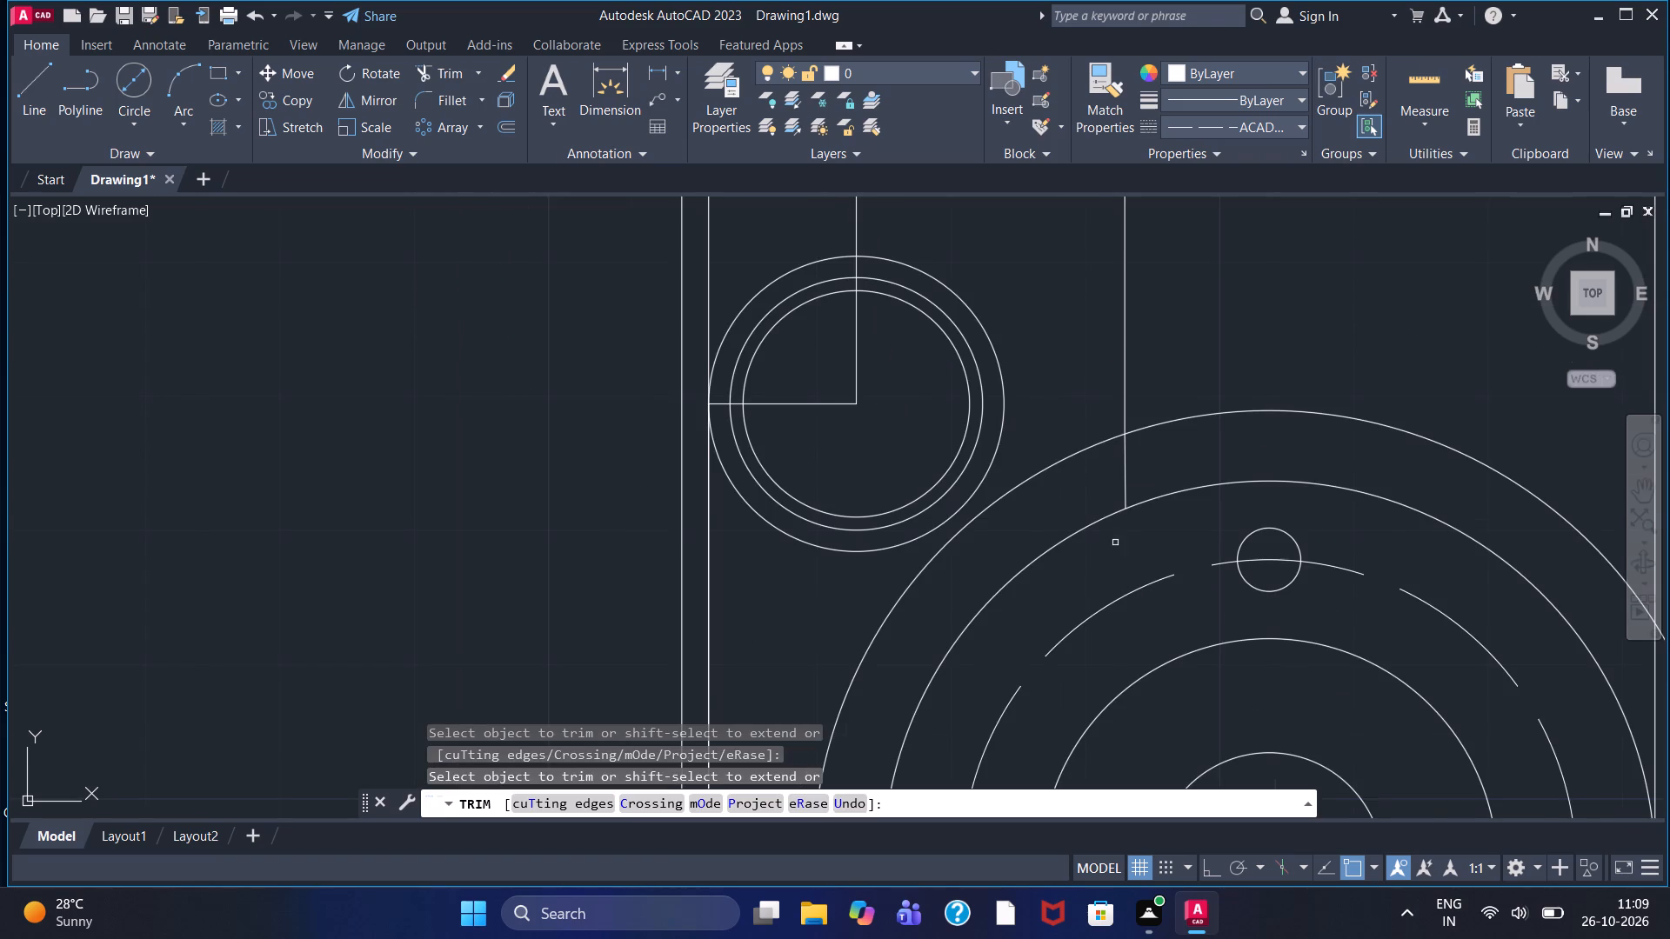
middle_click_drag(1115, 542, 1021, 466)
scroll(1014, 457, "down", 1)
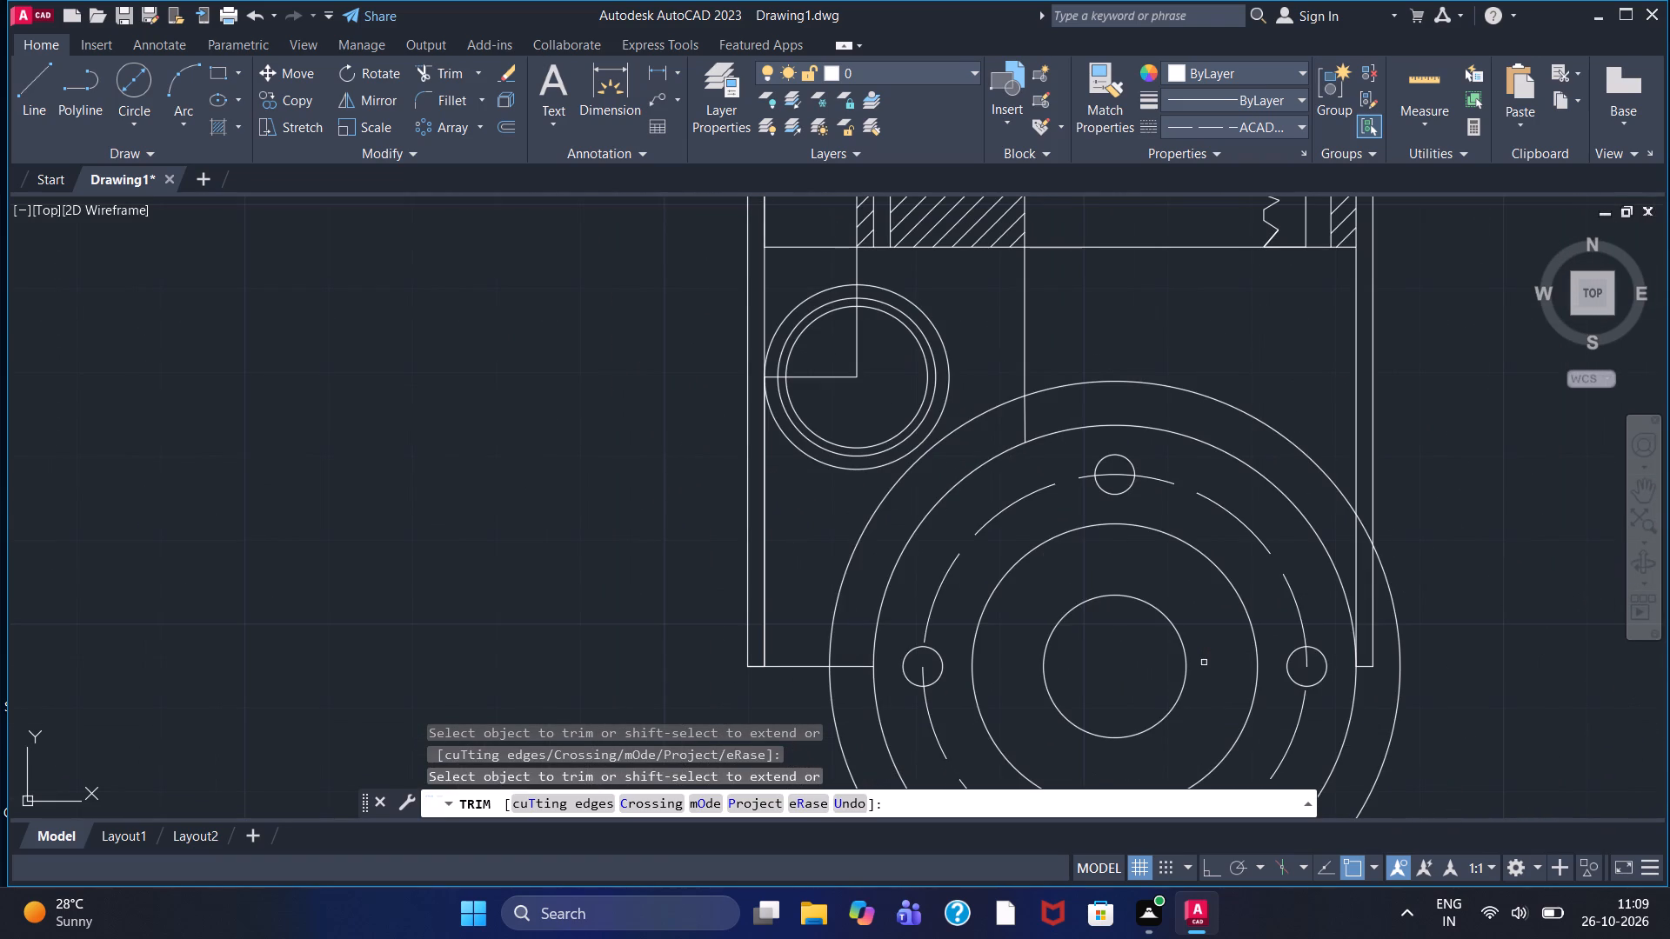
left_click(1364, 527)
left_click(1335, 487)
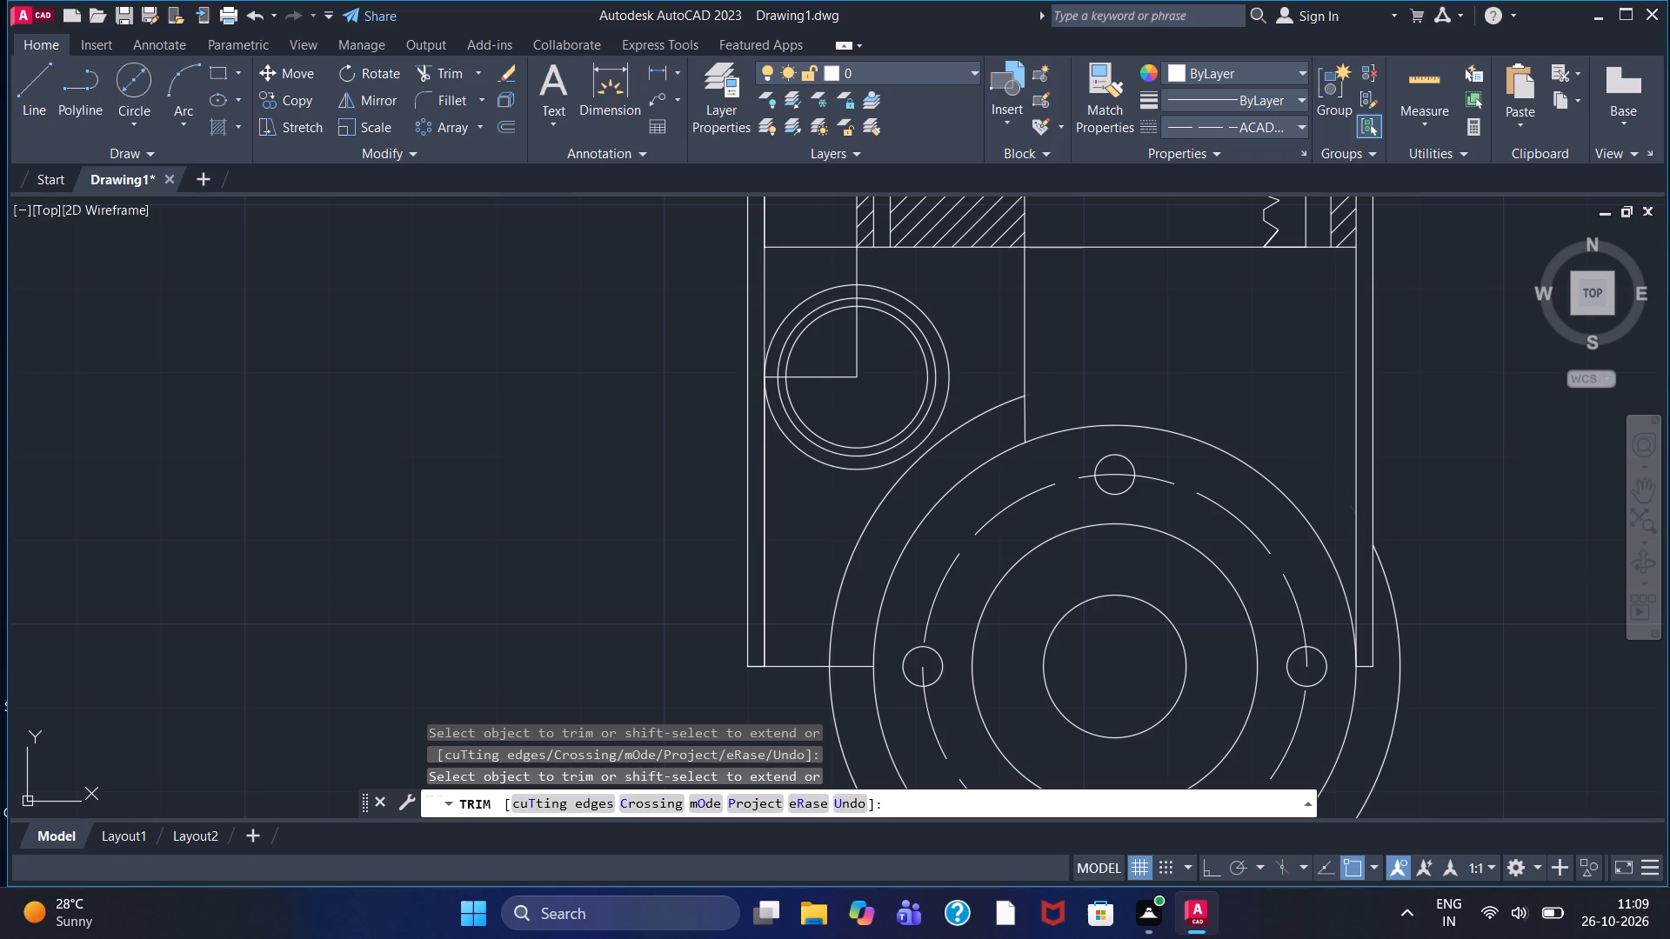
left_click(1003, 400)
scroll(993, 592, "down", 1)
middle_click_drag(711, 608, 631, 466)
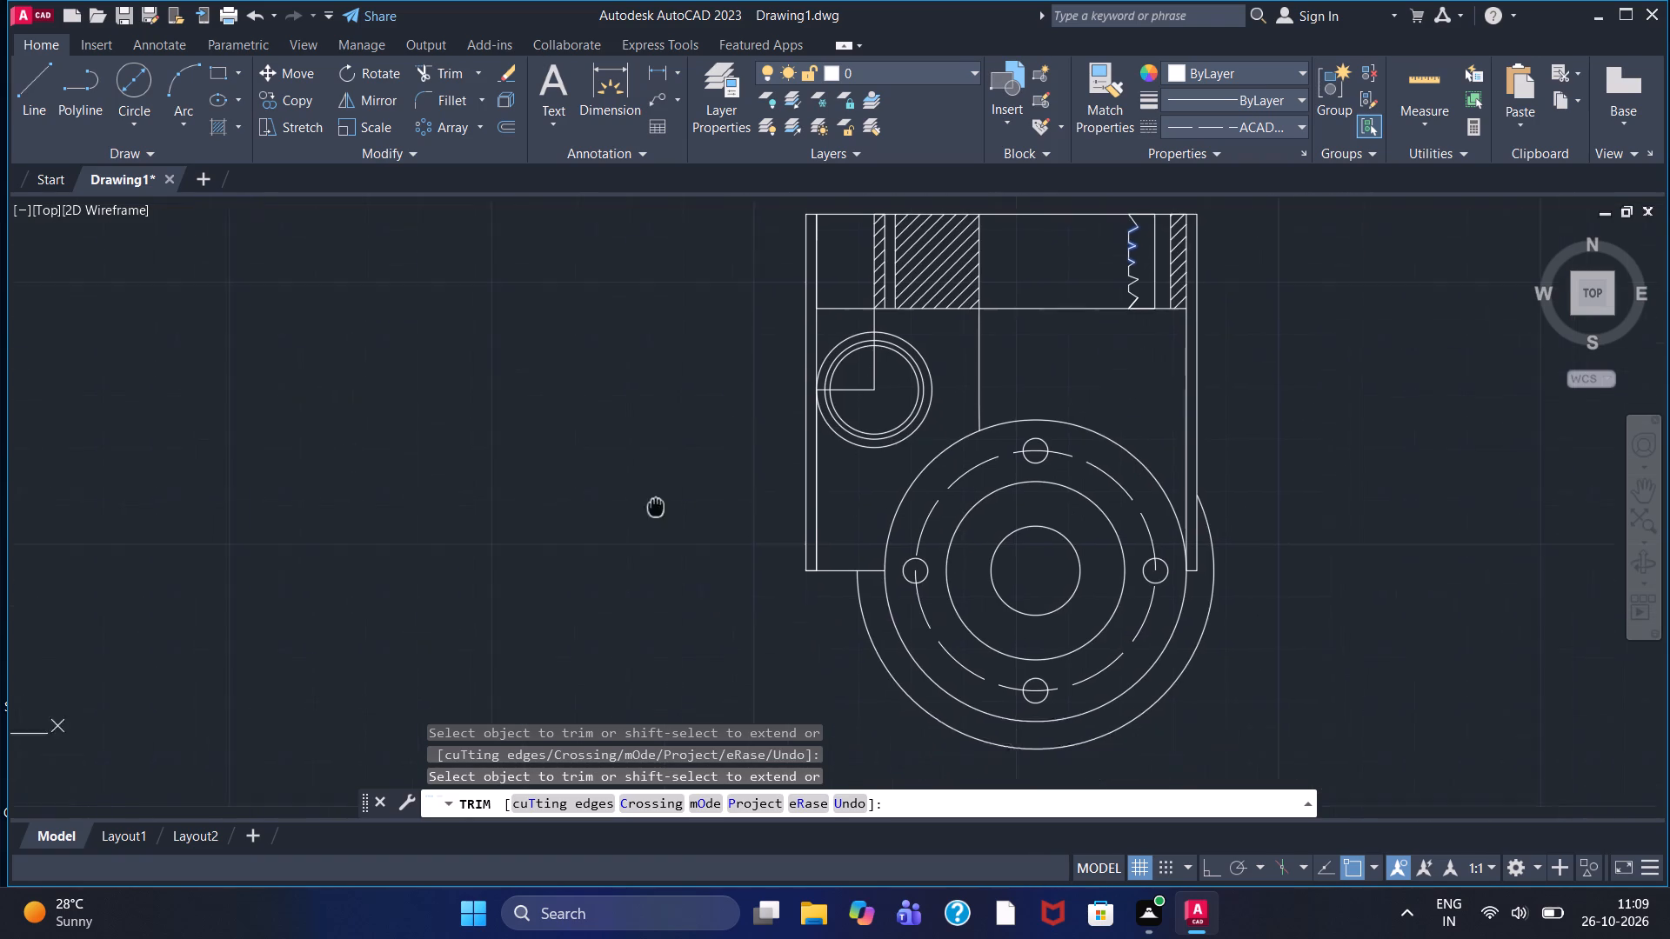
middle_click_drag(631, 466, 614, 448)
scroll(610, 445, "down", 1)
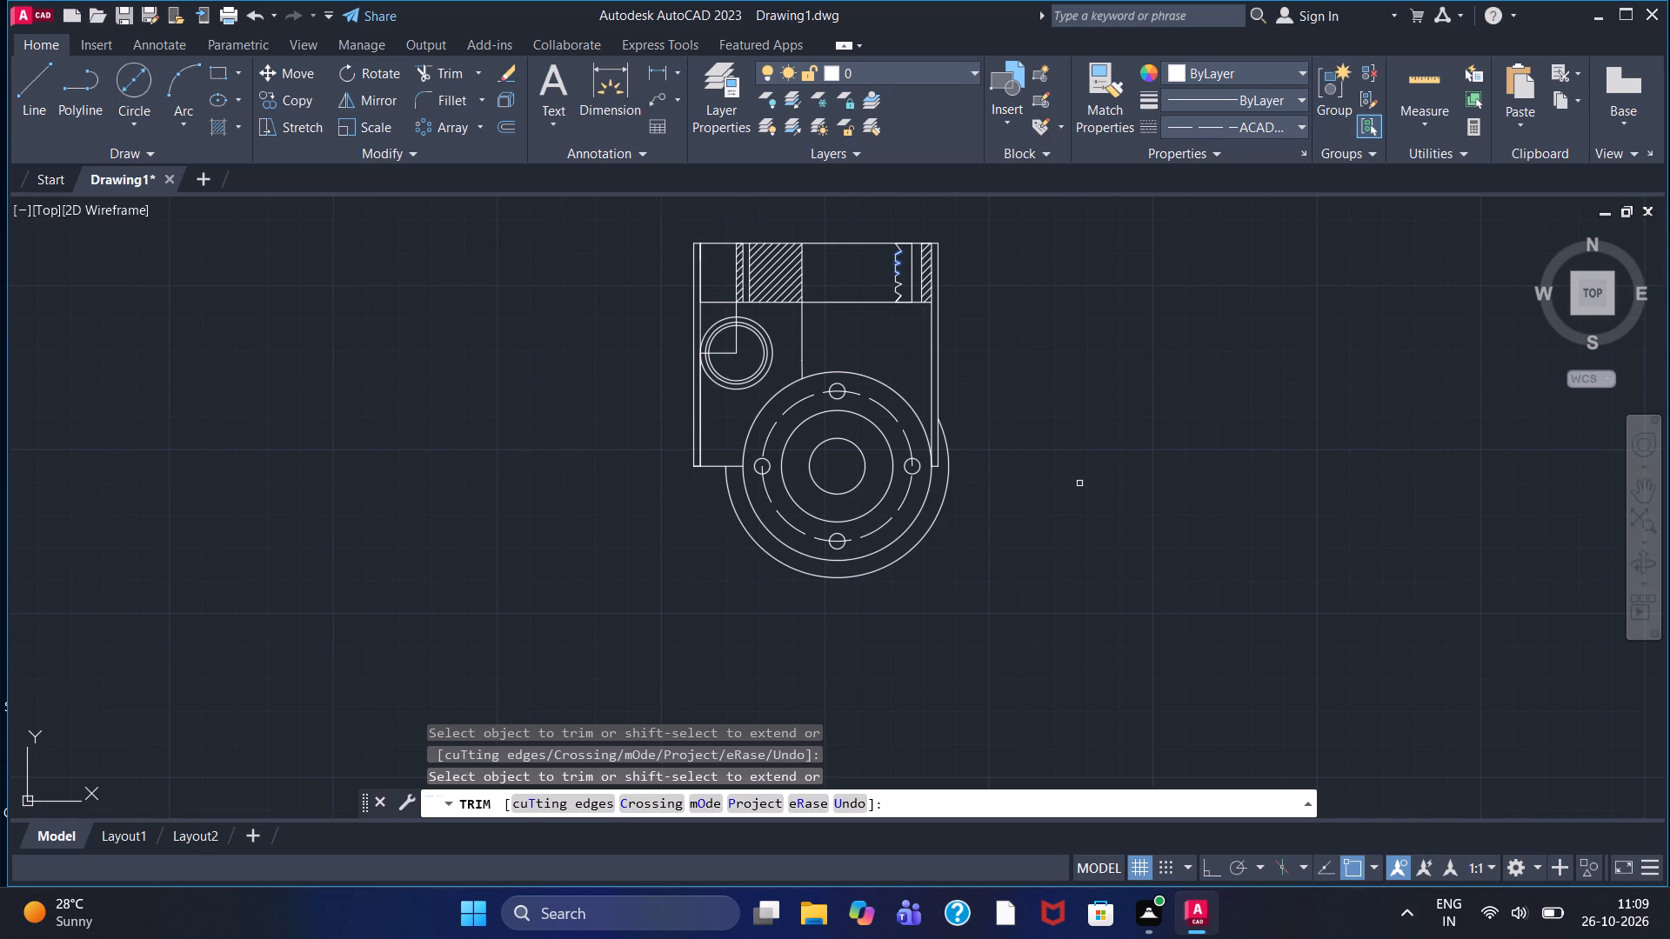
key("Escape")
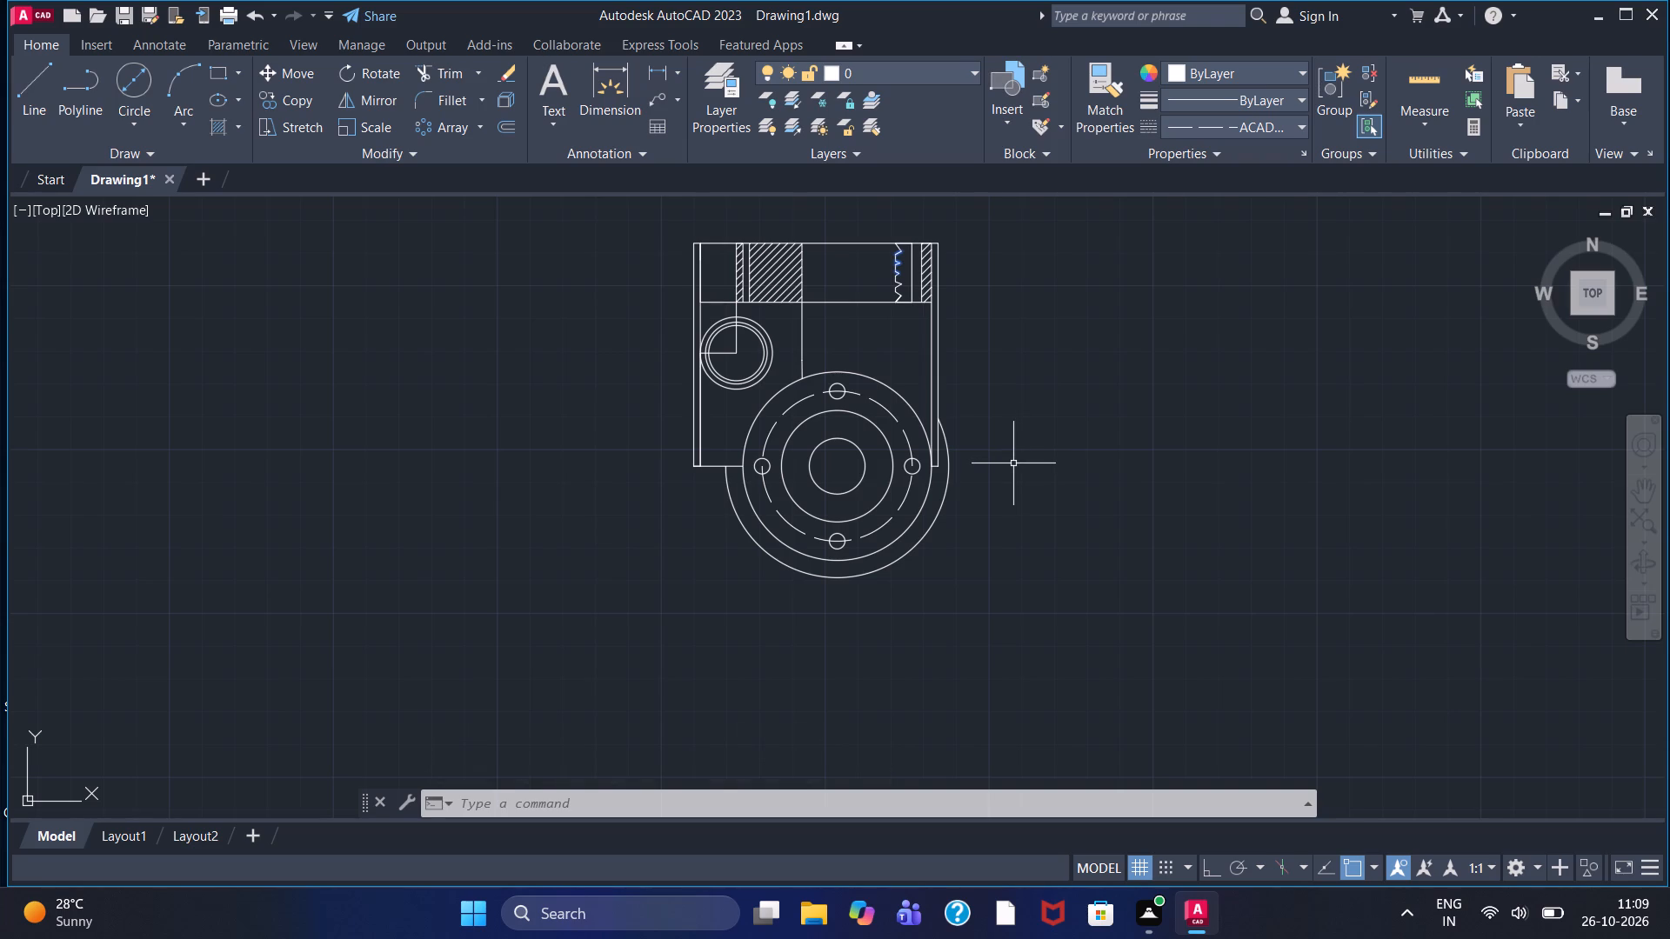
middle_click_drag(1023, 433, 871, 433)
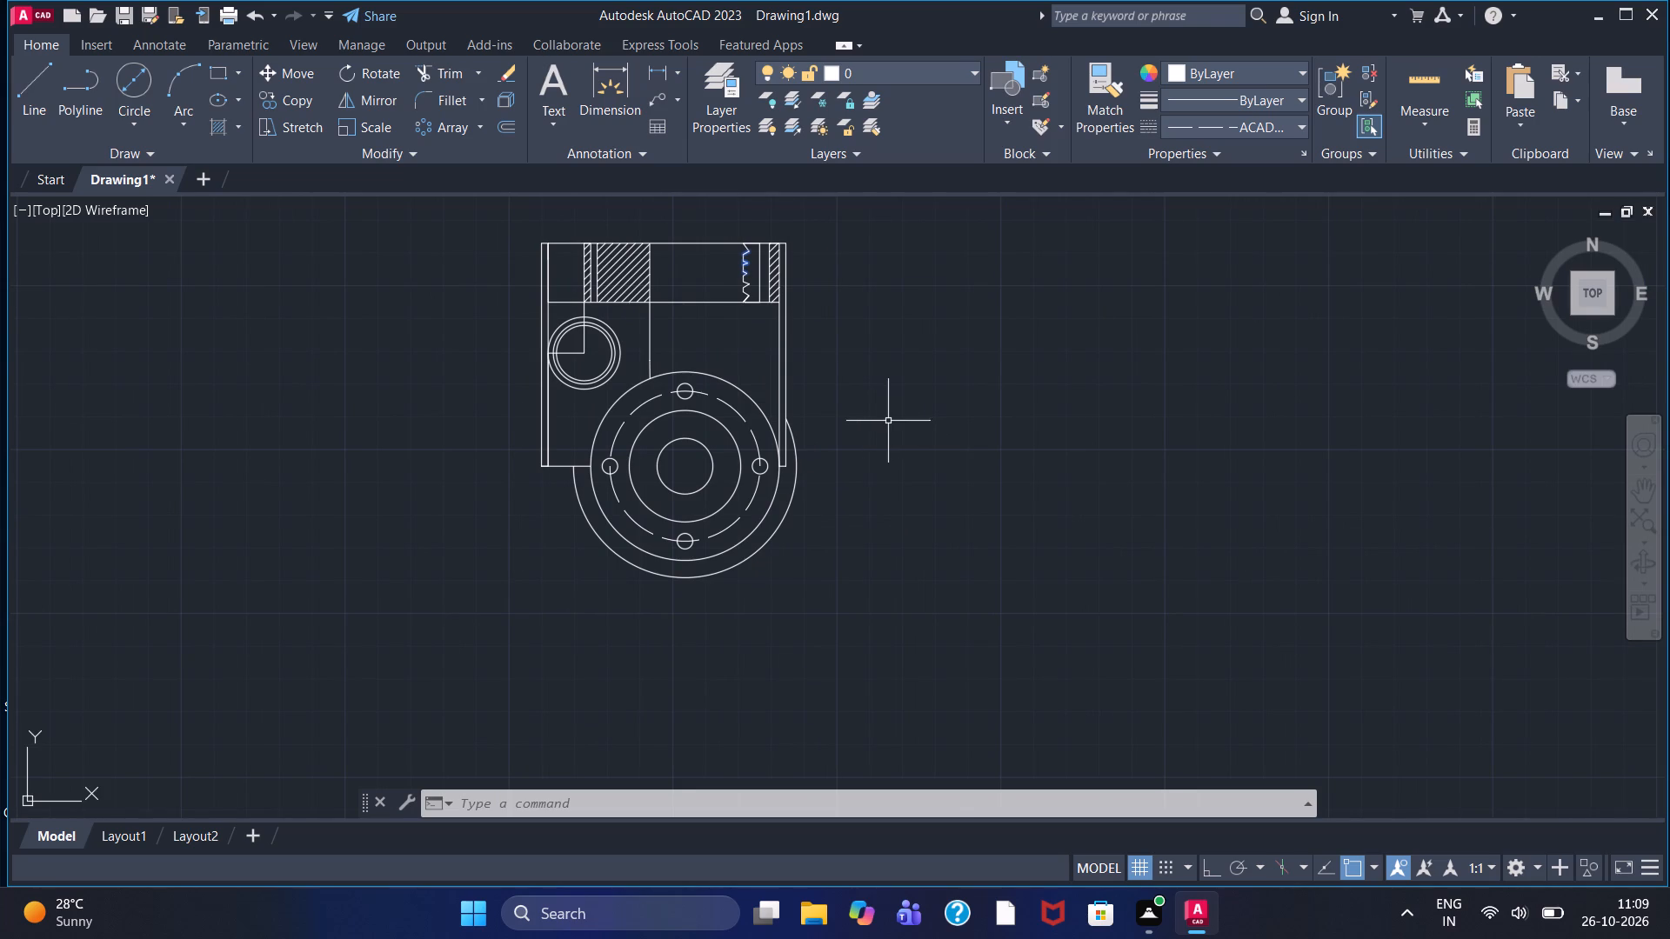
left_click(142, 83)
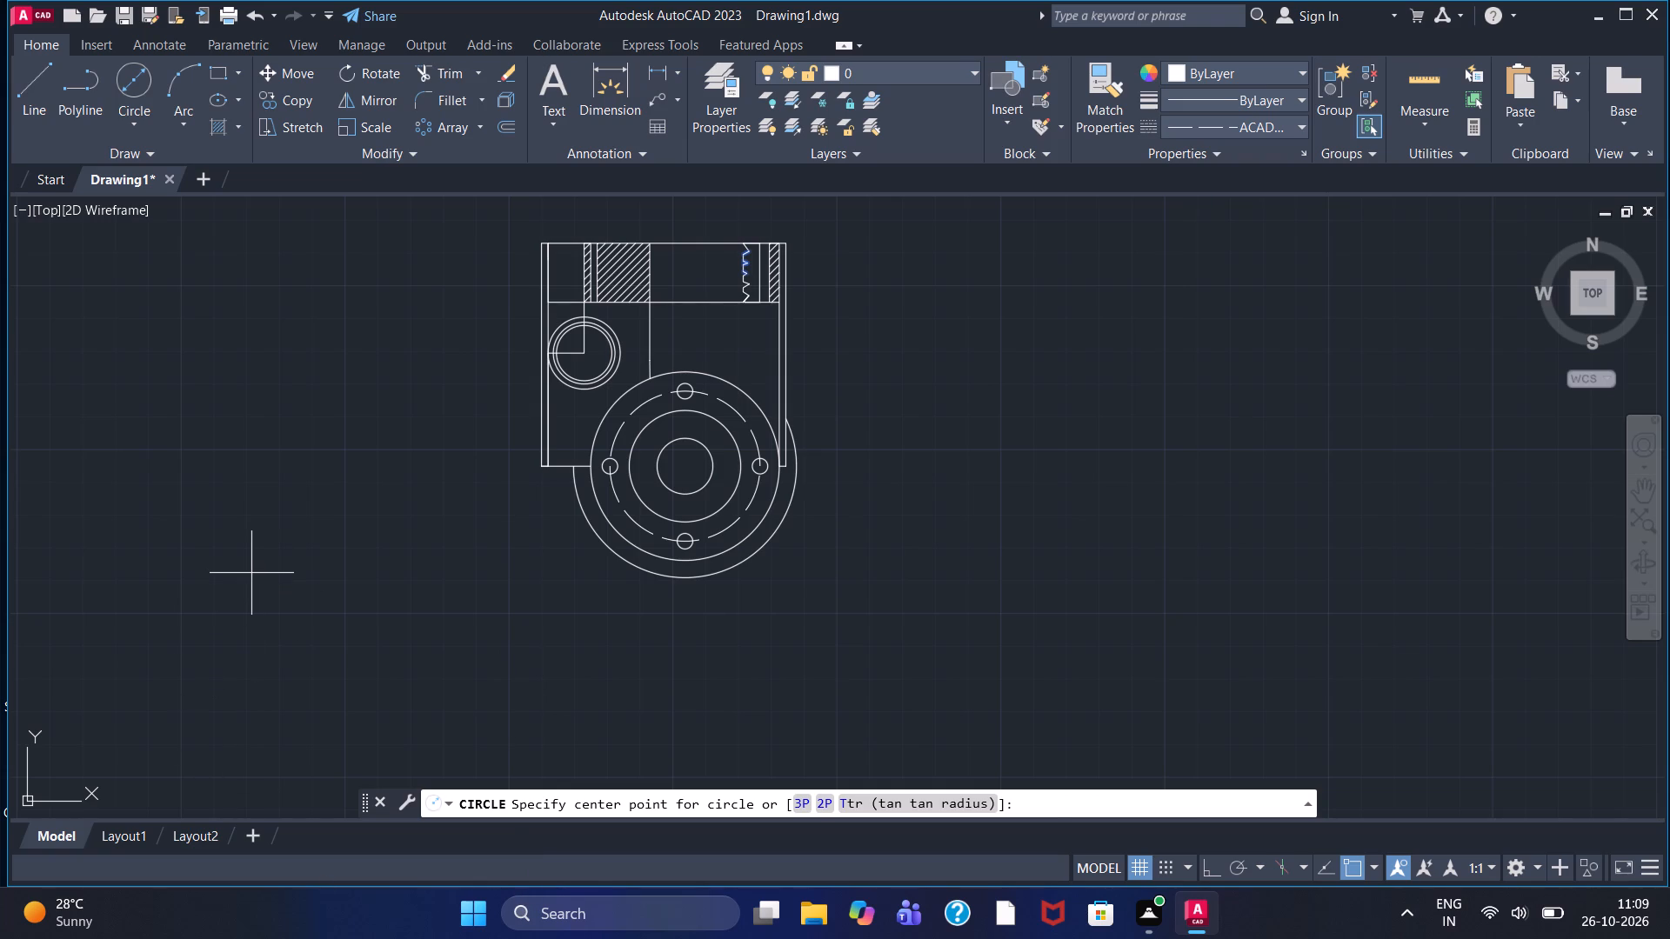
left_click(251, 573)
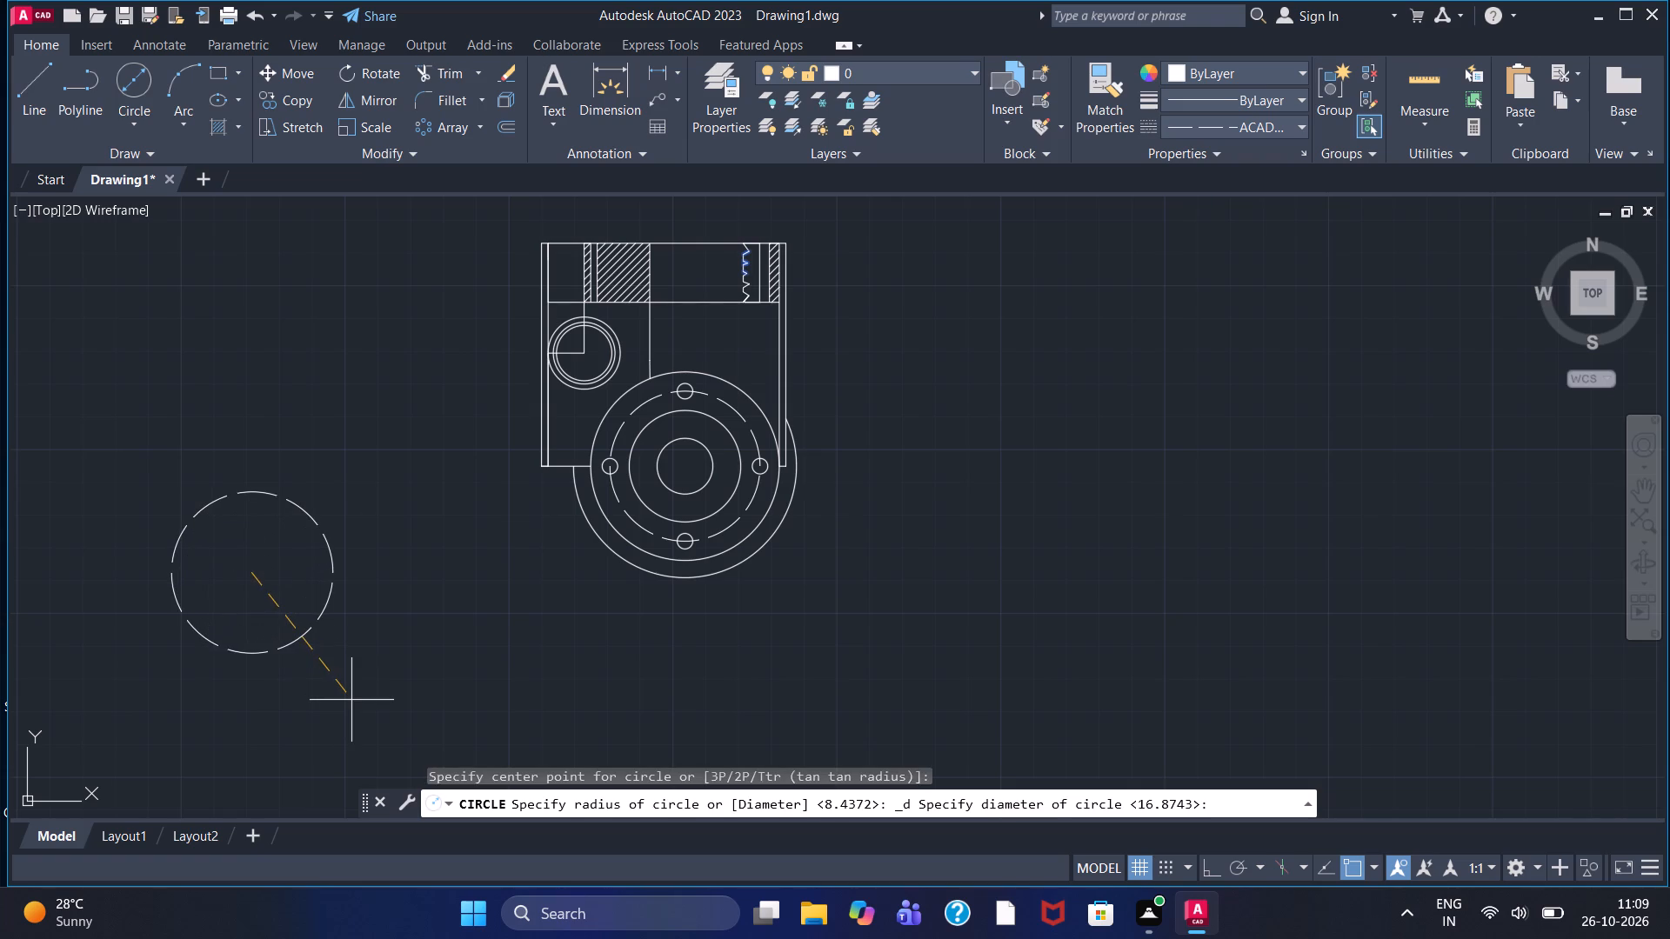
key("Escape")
Draw a 68-diameter circle with Continuous linetype in the empty space to the right of the existing view.
left_click(1267, 127)
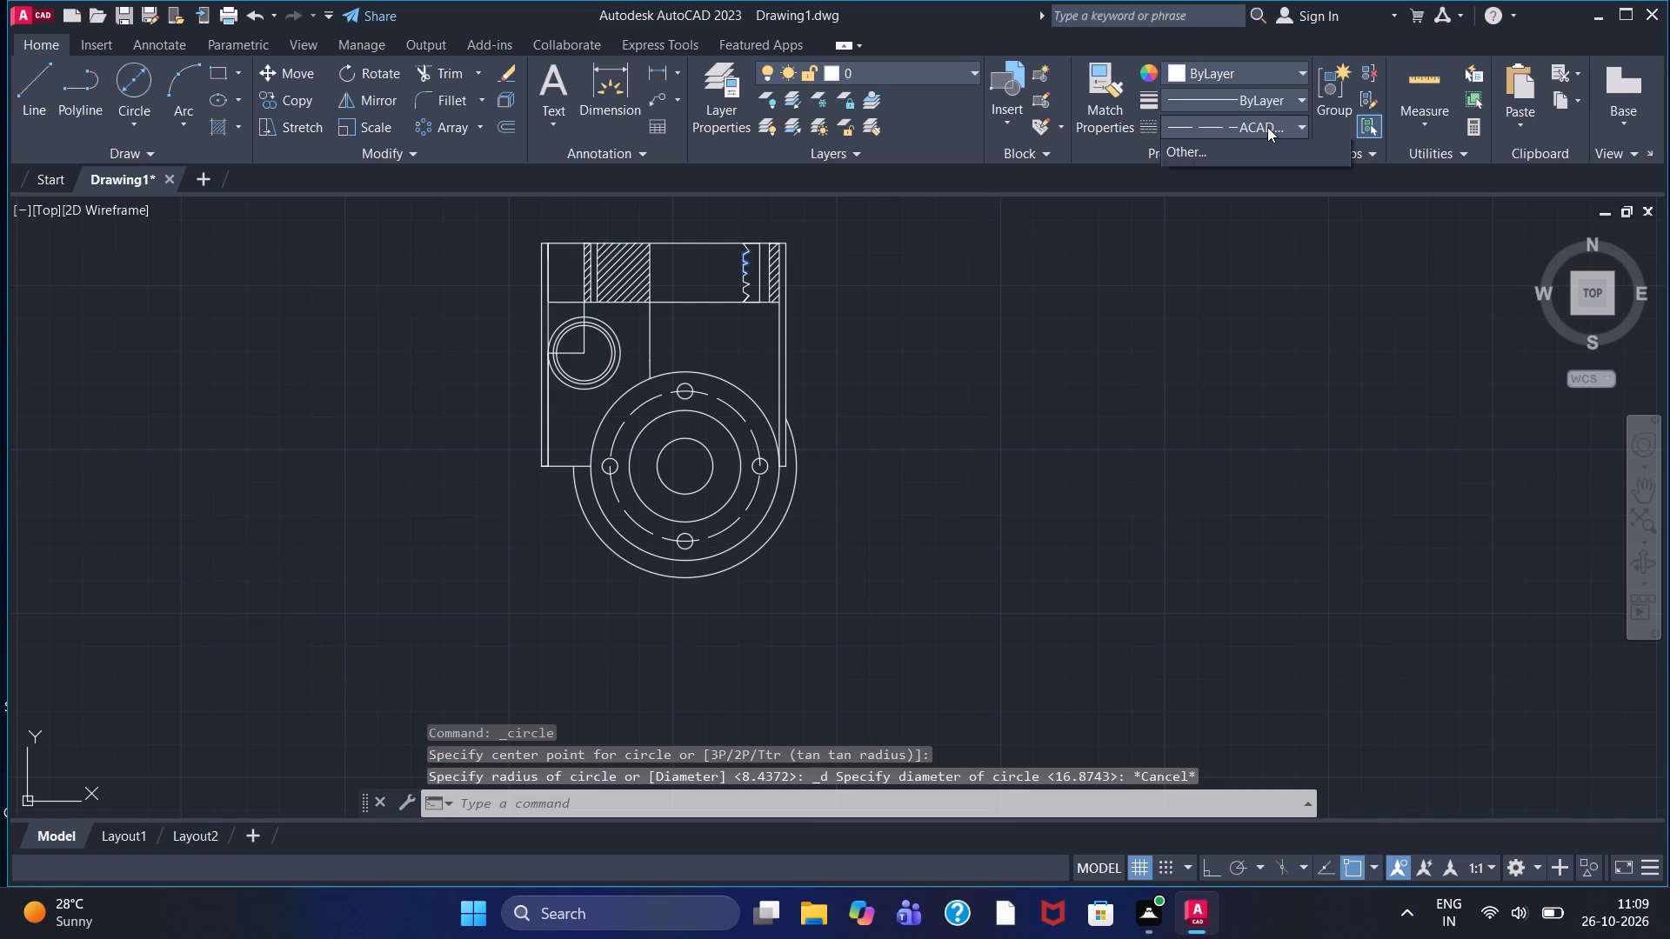
left_click(1255, 230)
middle_click_drag(1156, 350, 865, 356)
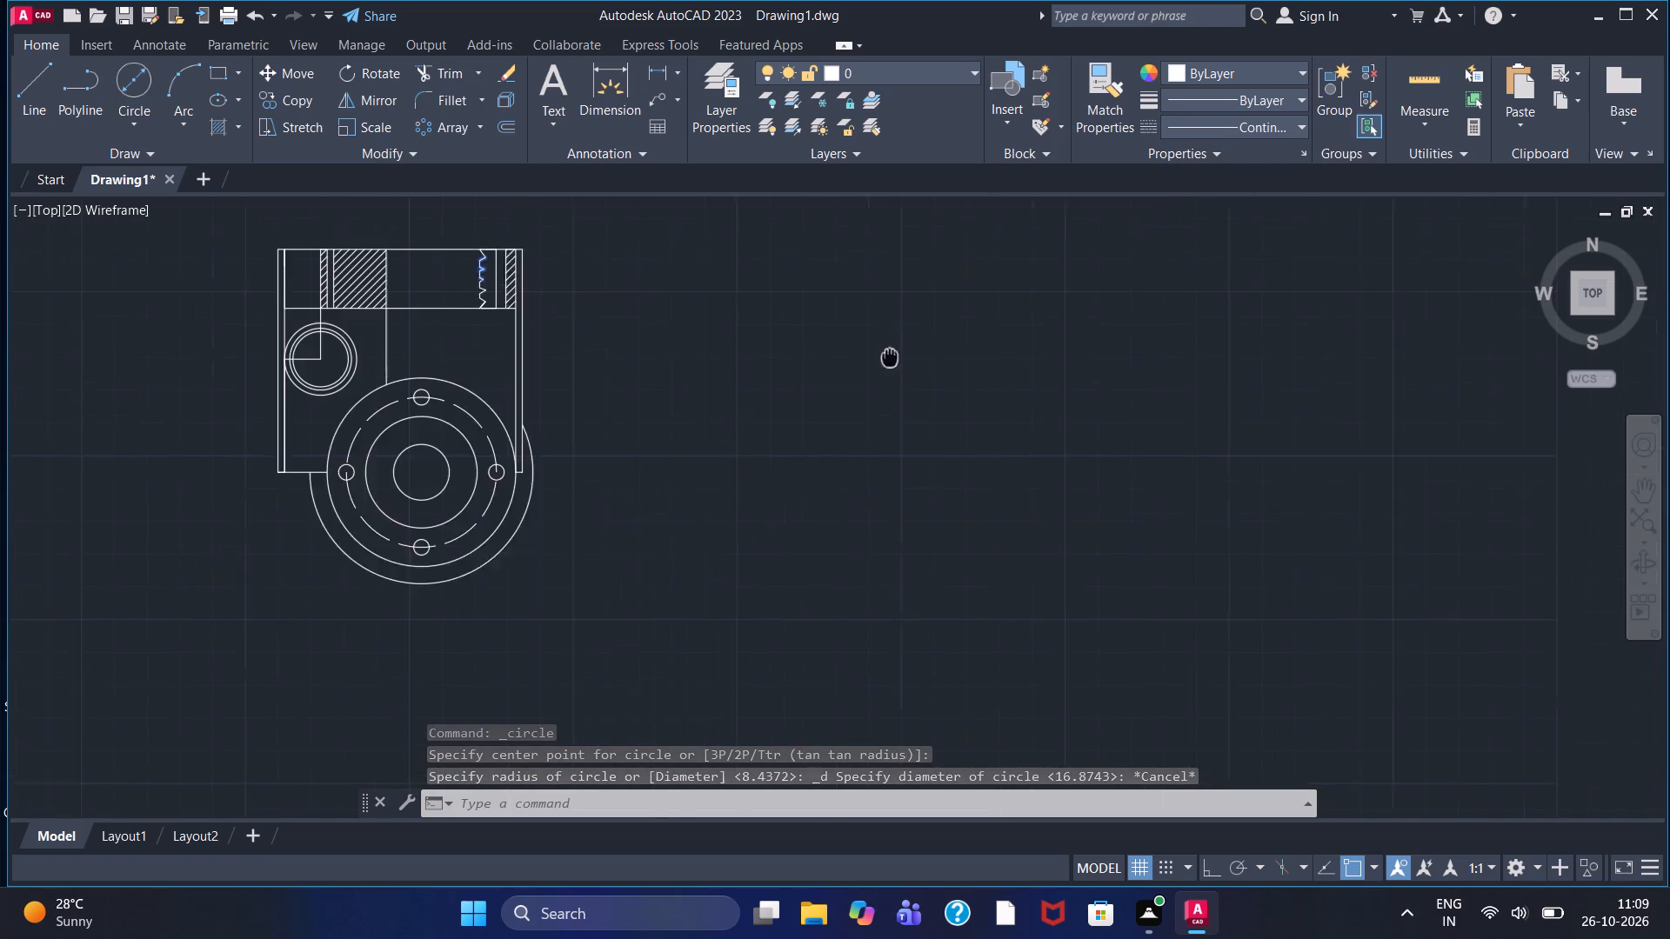
middle_click_drag(865, 356, 733, 353)
left_click(130, 77)
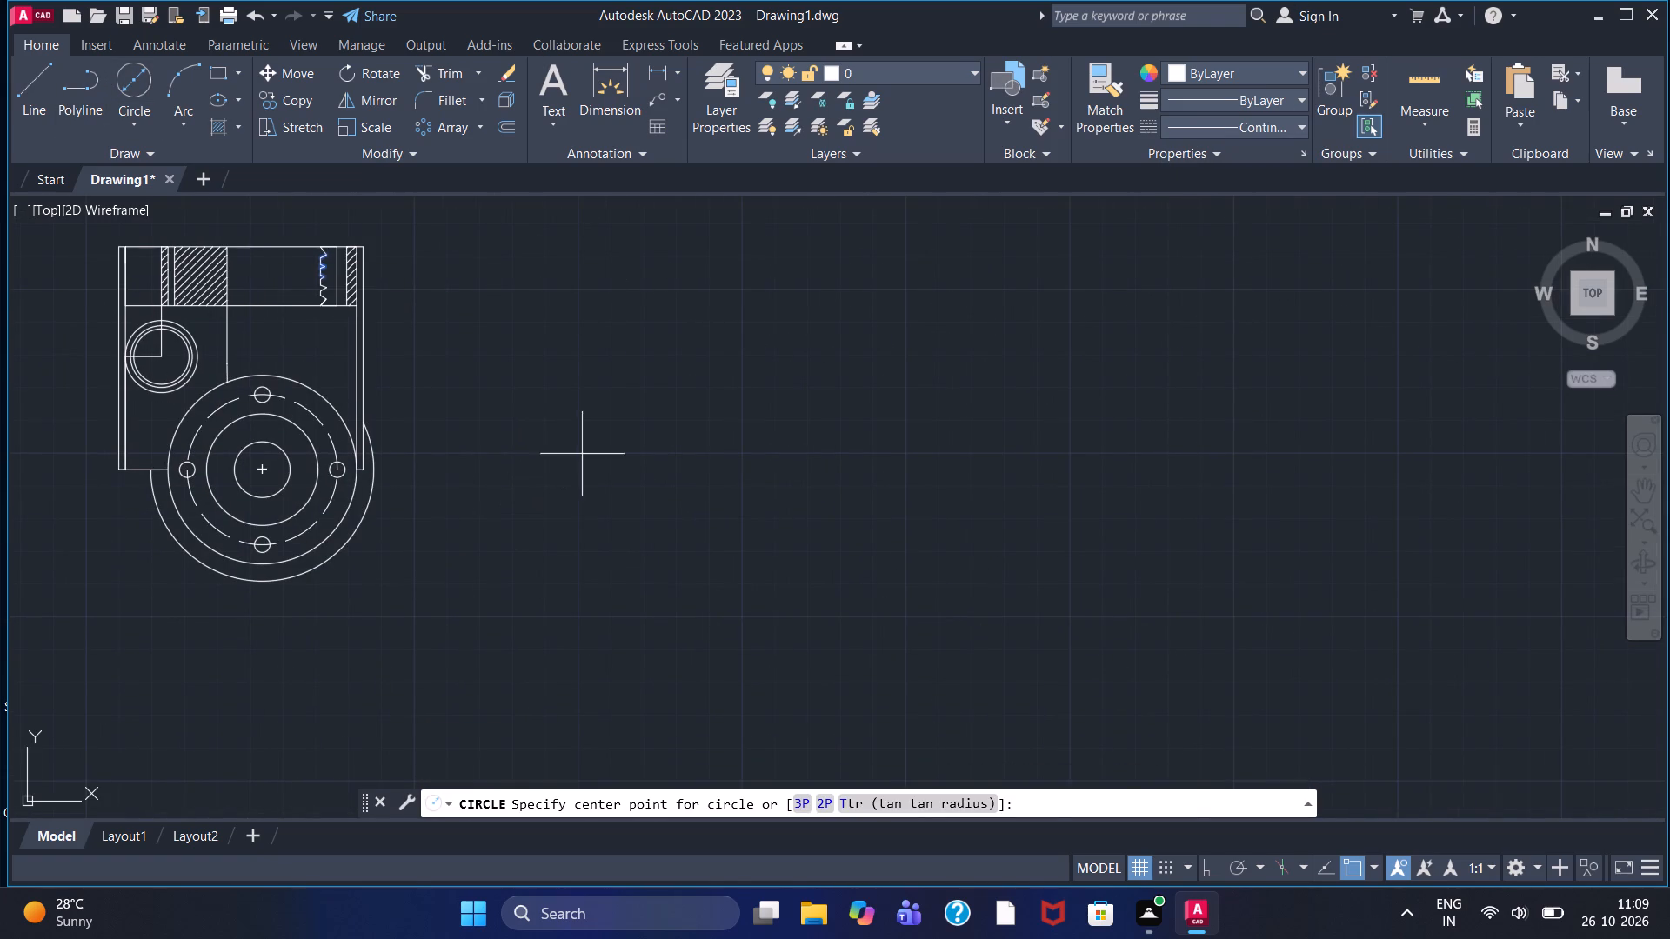
left_click(609, 441)
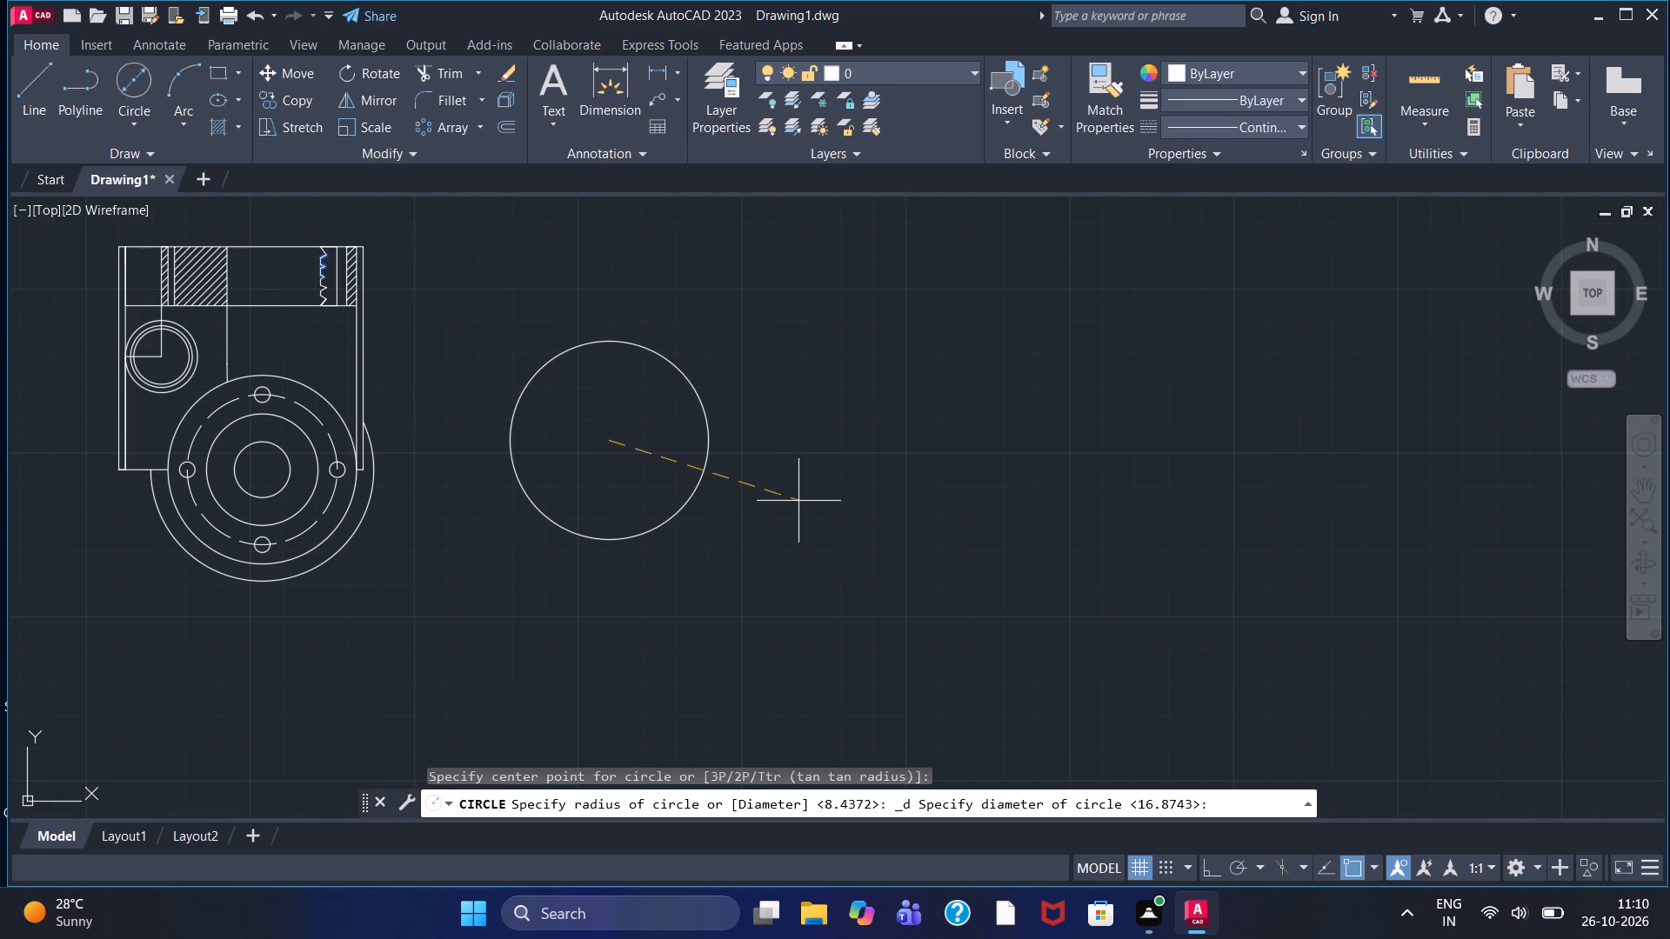
type("68")
key("Return")
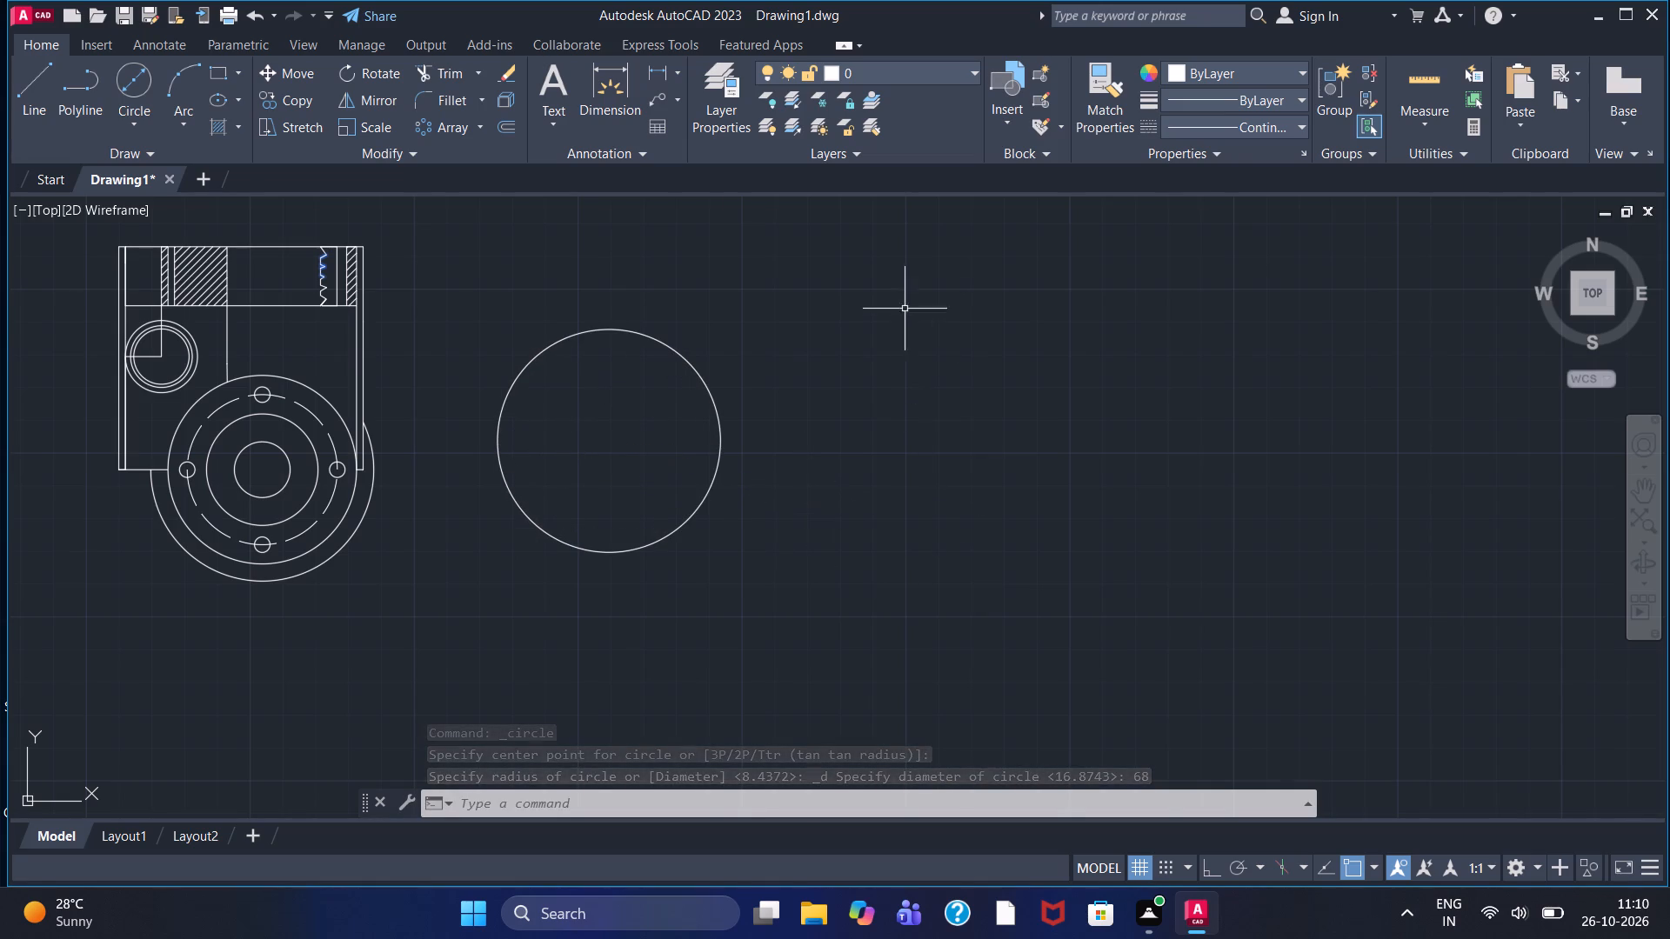
Add a concentric 57-diameter circle inside it using the dashed ACAD_ISO02W100 linetype.
left_click(1246, 124)
left_click(1260, 192)
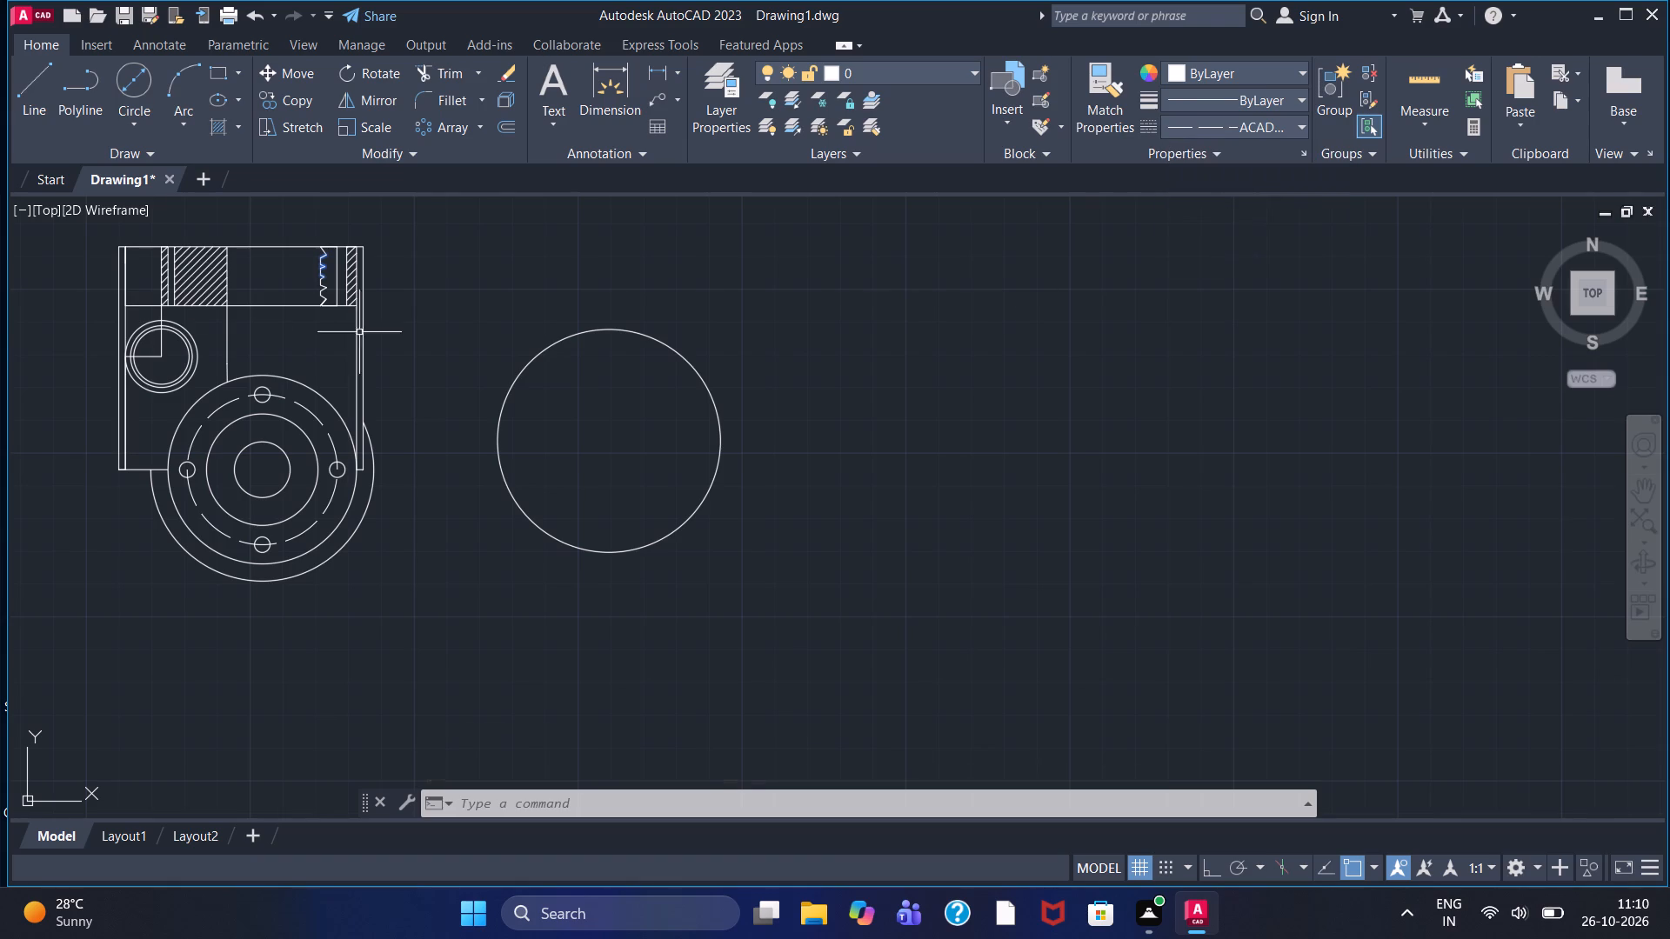
left_click(127, 85)
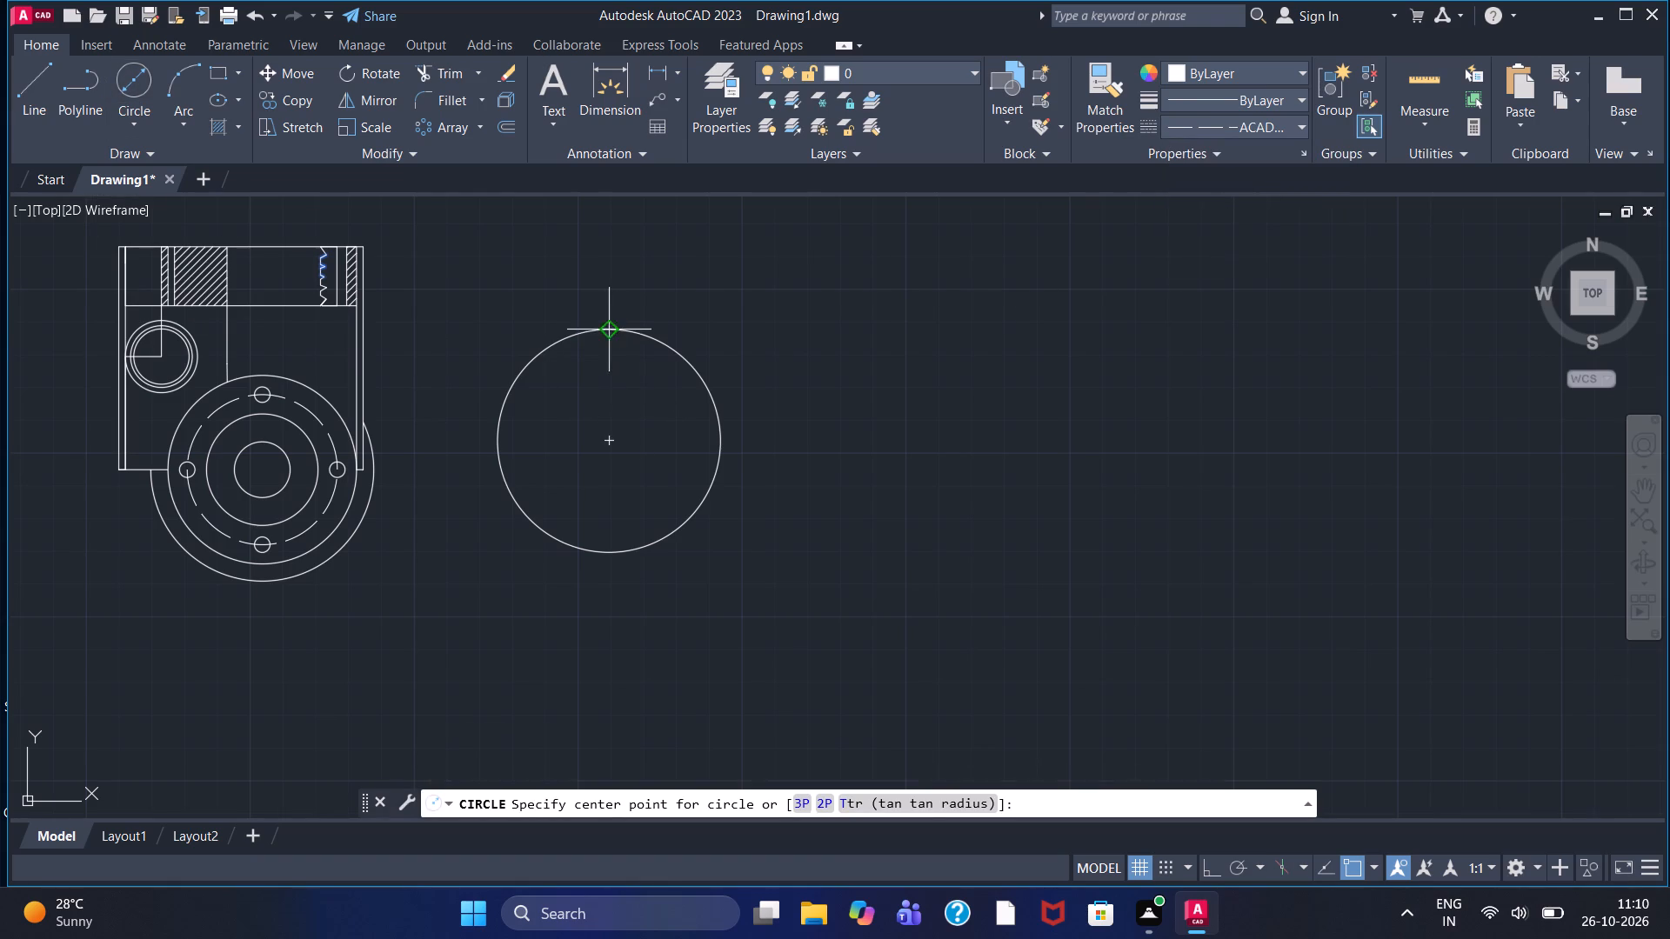
left_click(611, 444)
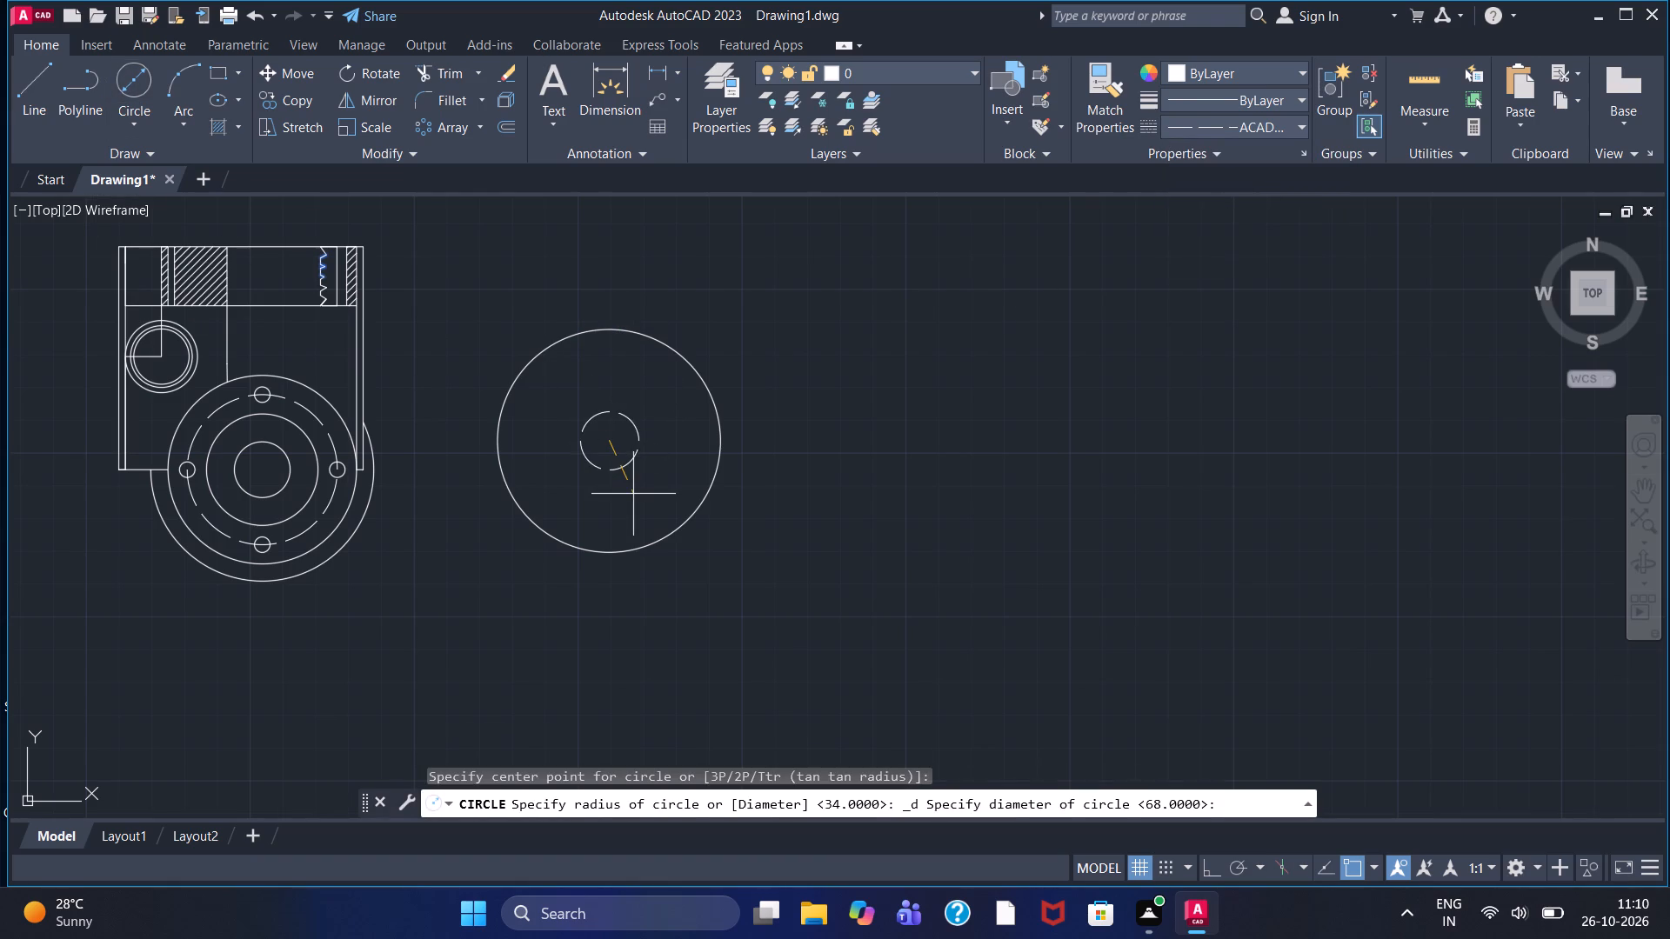
key("5")
key("7")
key("Return")
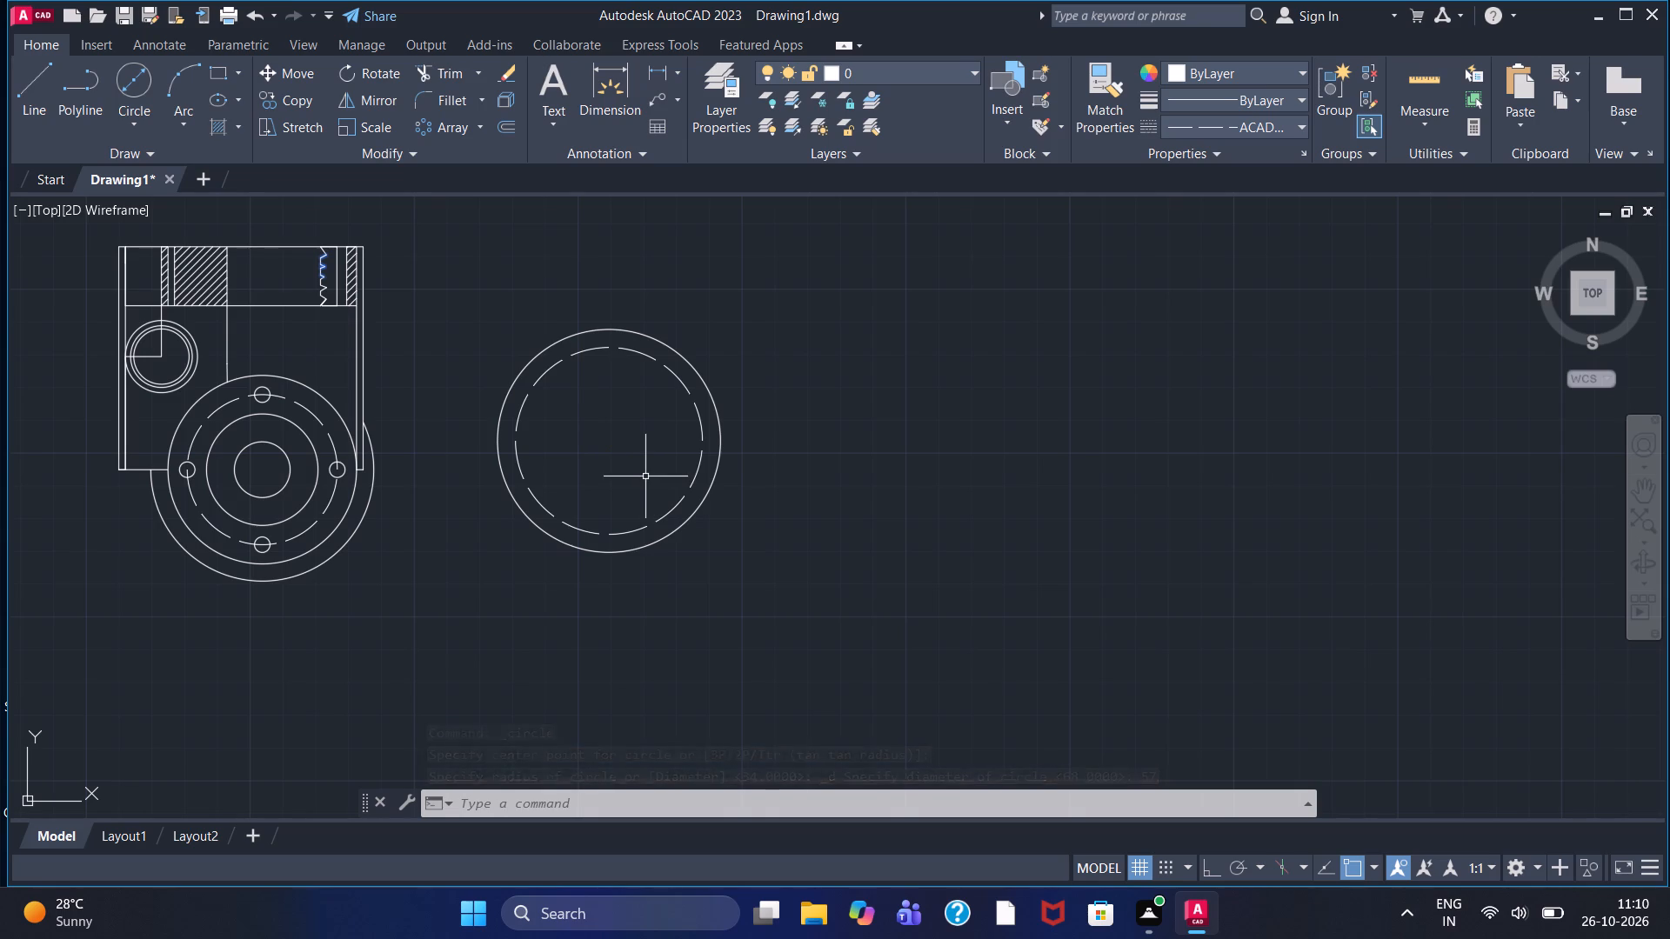
Draw a concentric circle about 41 in diameter with Continuous linetype inside the dashed circle of the second view.
left_click(1208, 126)
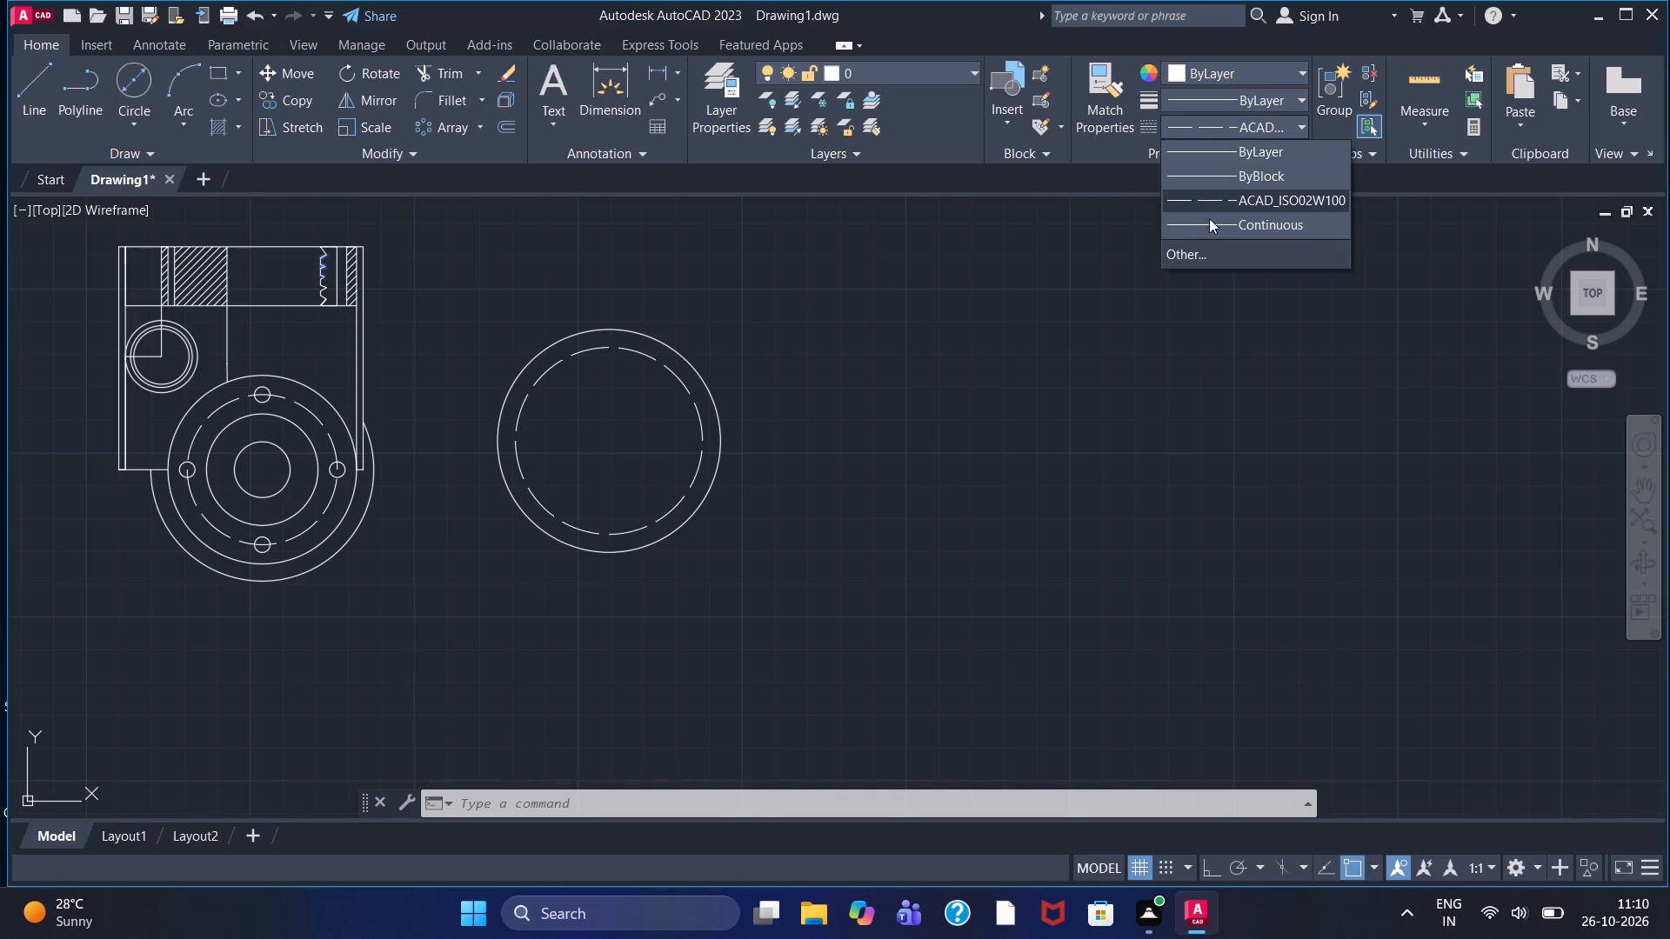
left_click(1213, 228)
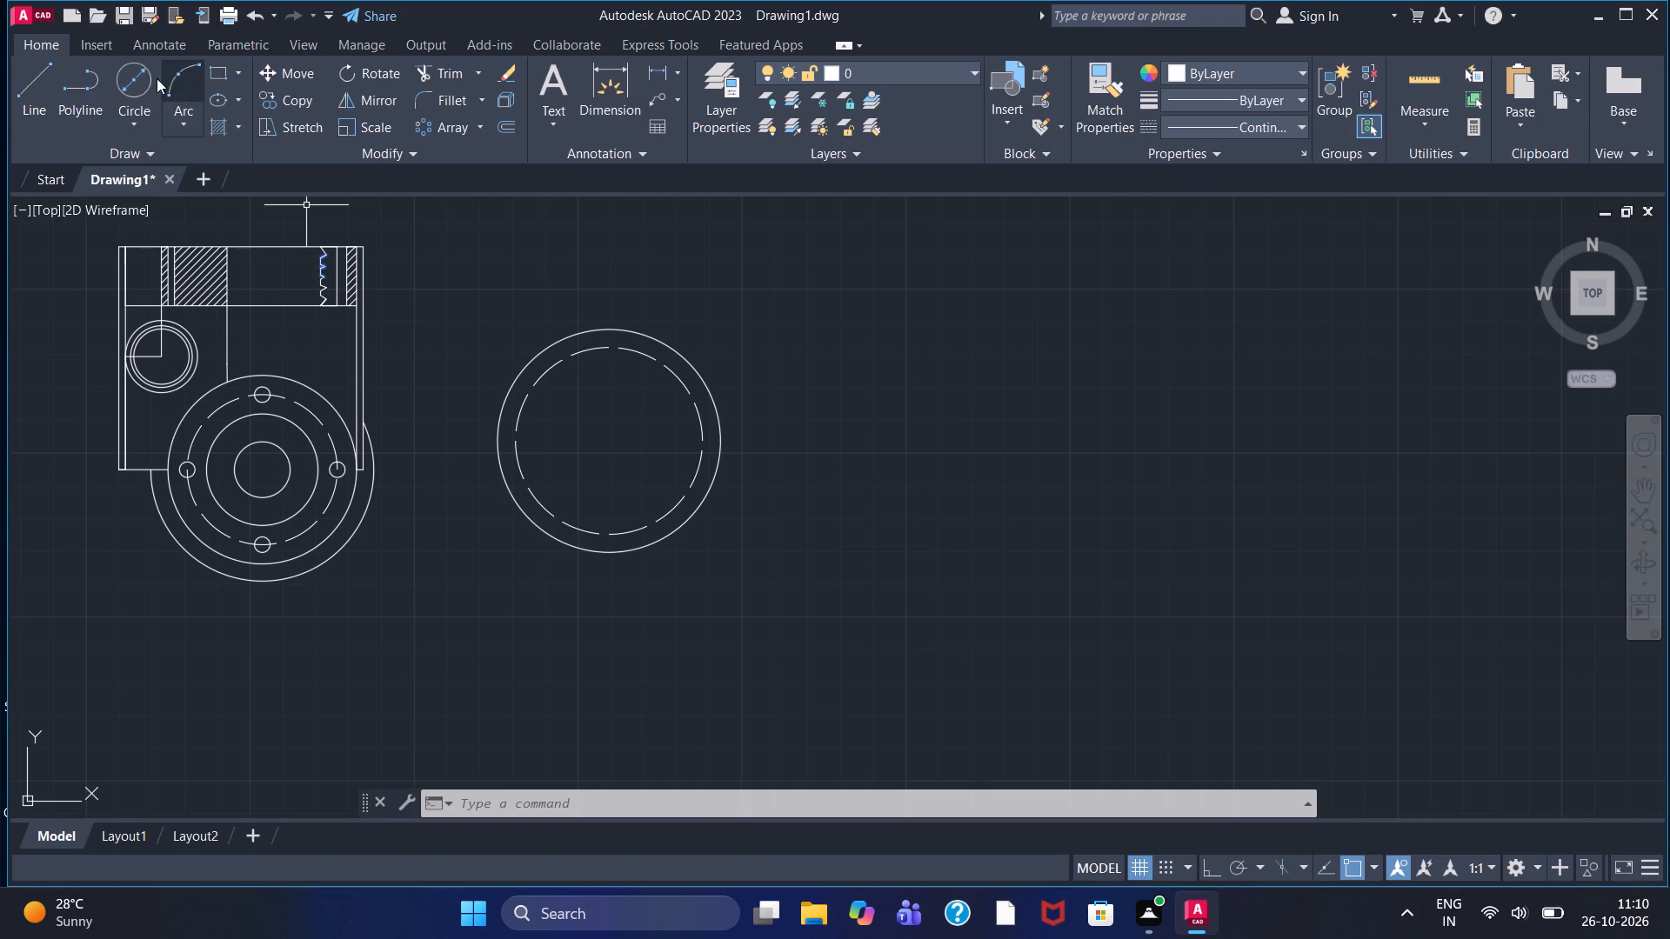
left_click(131, 76)
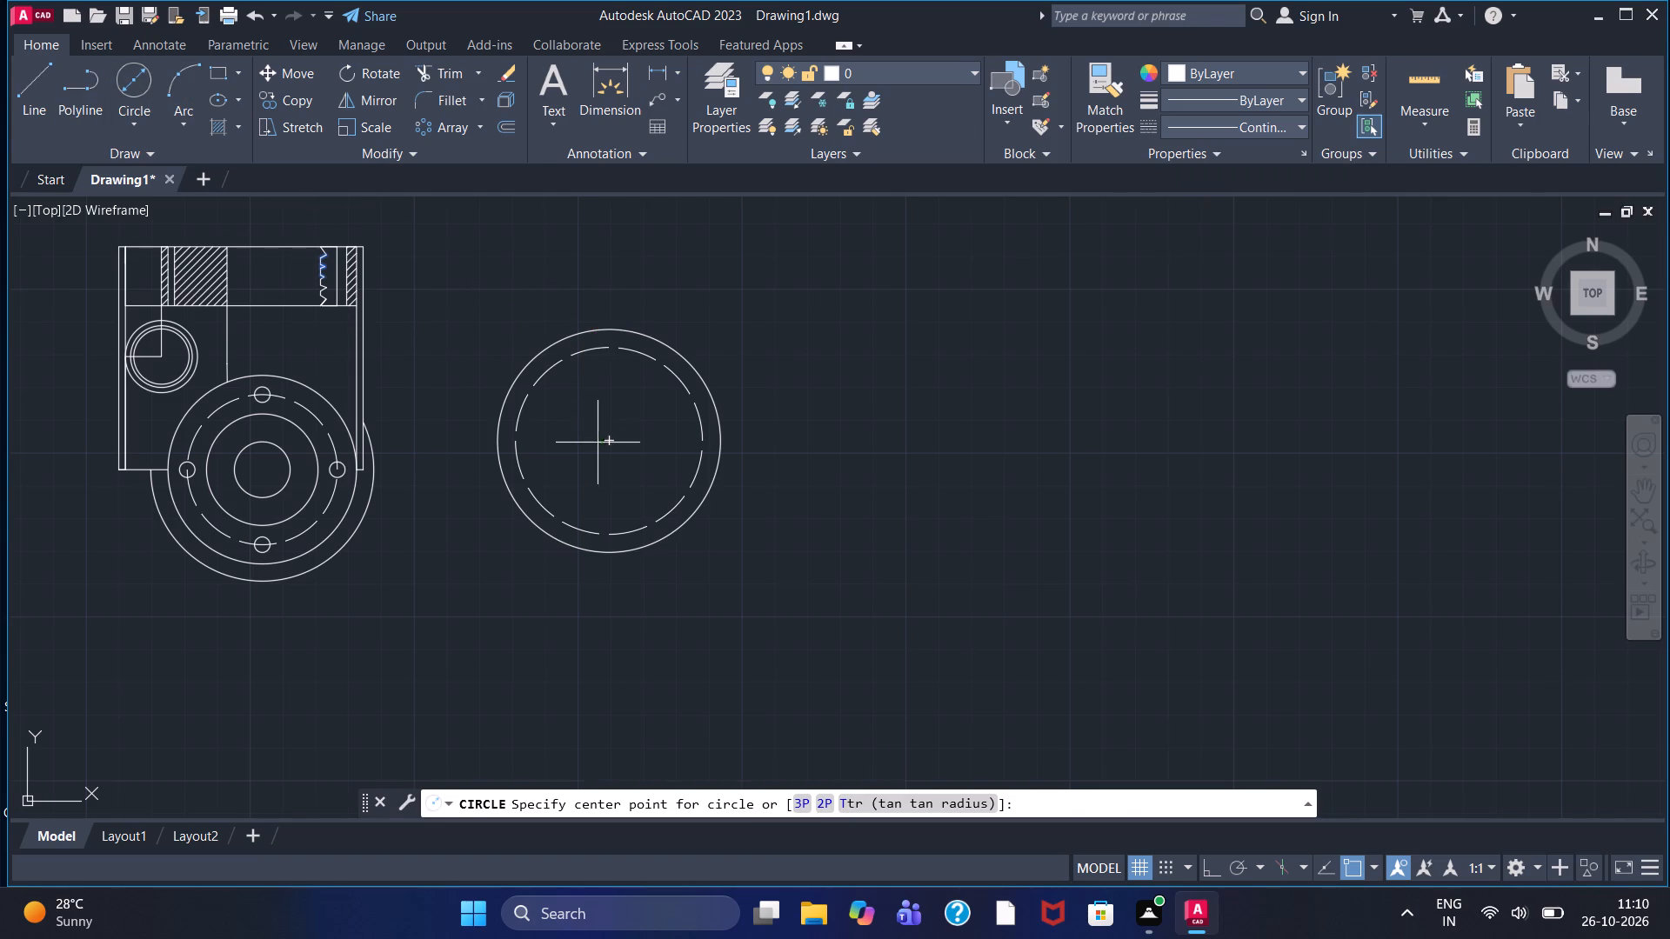
left_click(609, 443)
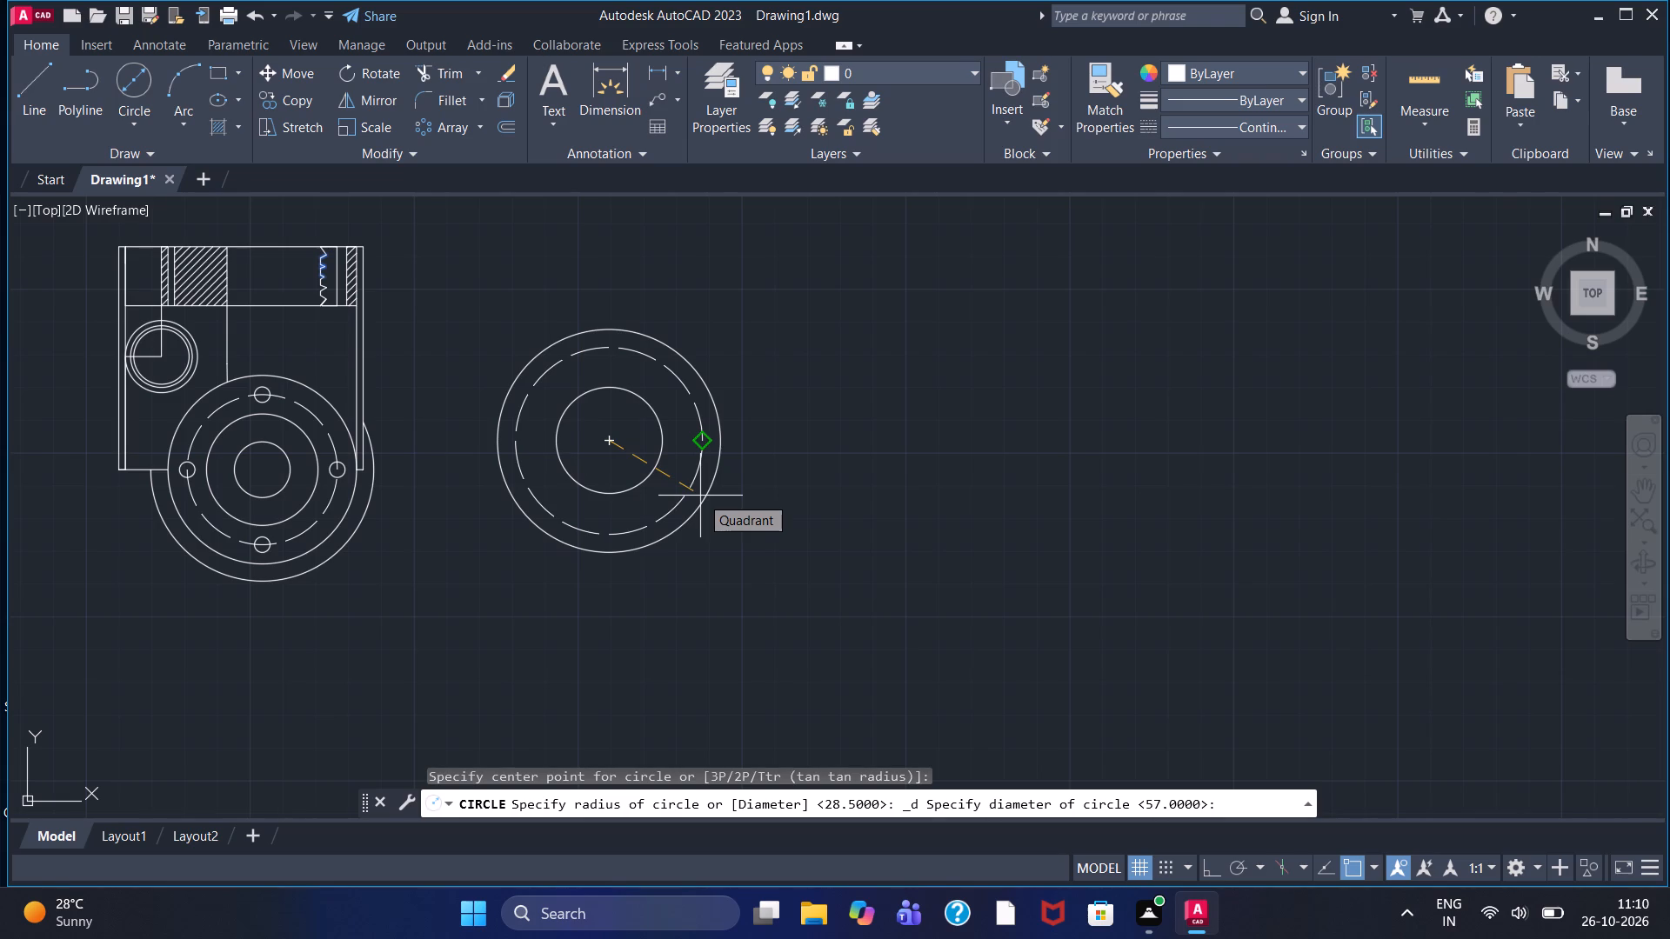
double_click(725, 507)
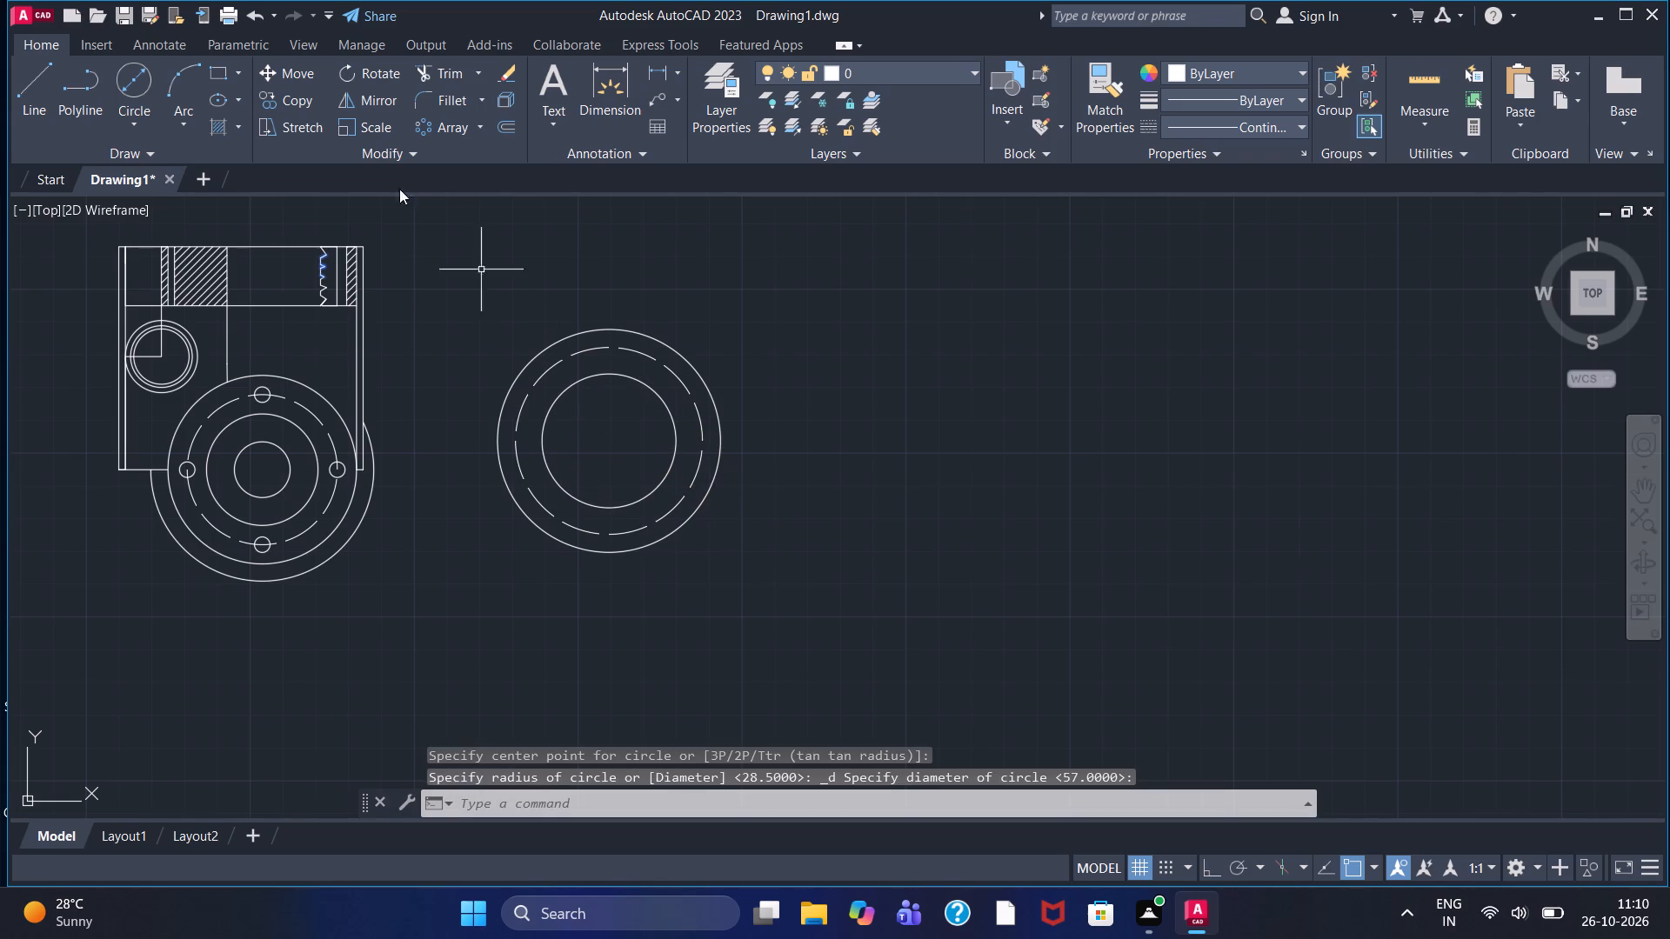
Draw a 5-diameter hole circle centred on the bottom quadrant of the second view's dashed circle.
left_click(136, 83)
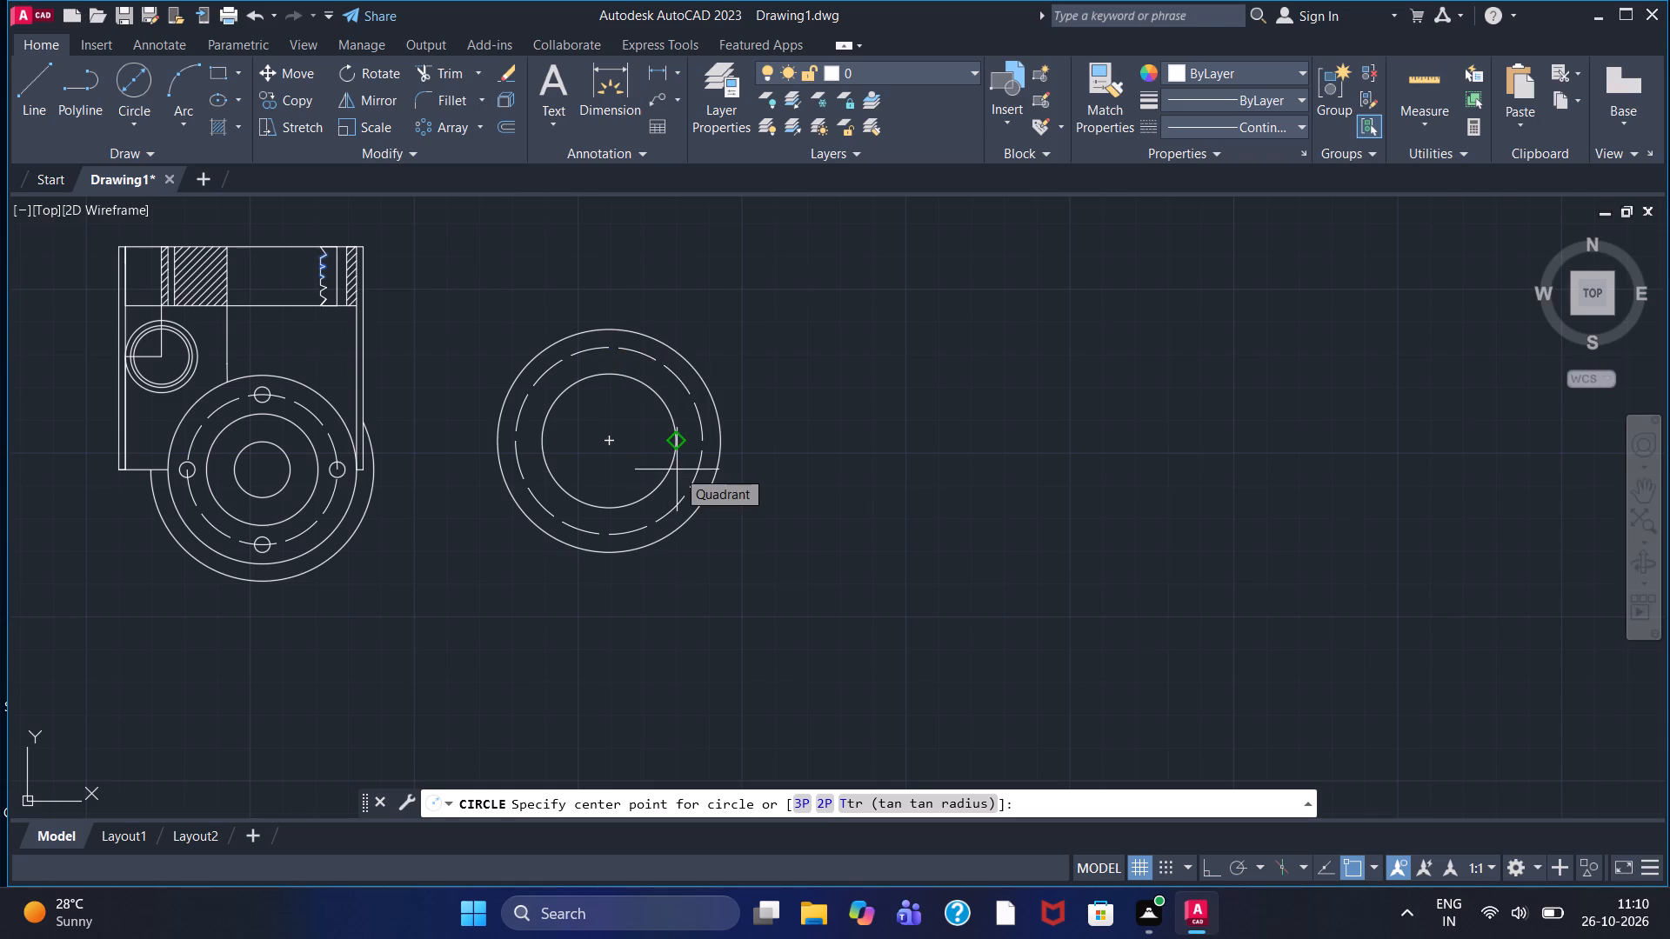
left_click(611, 536)
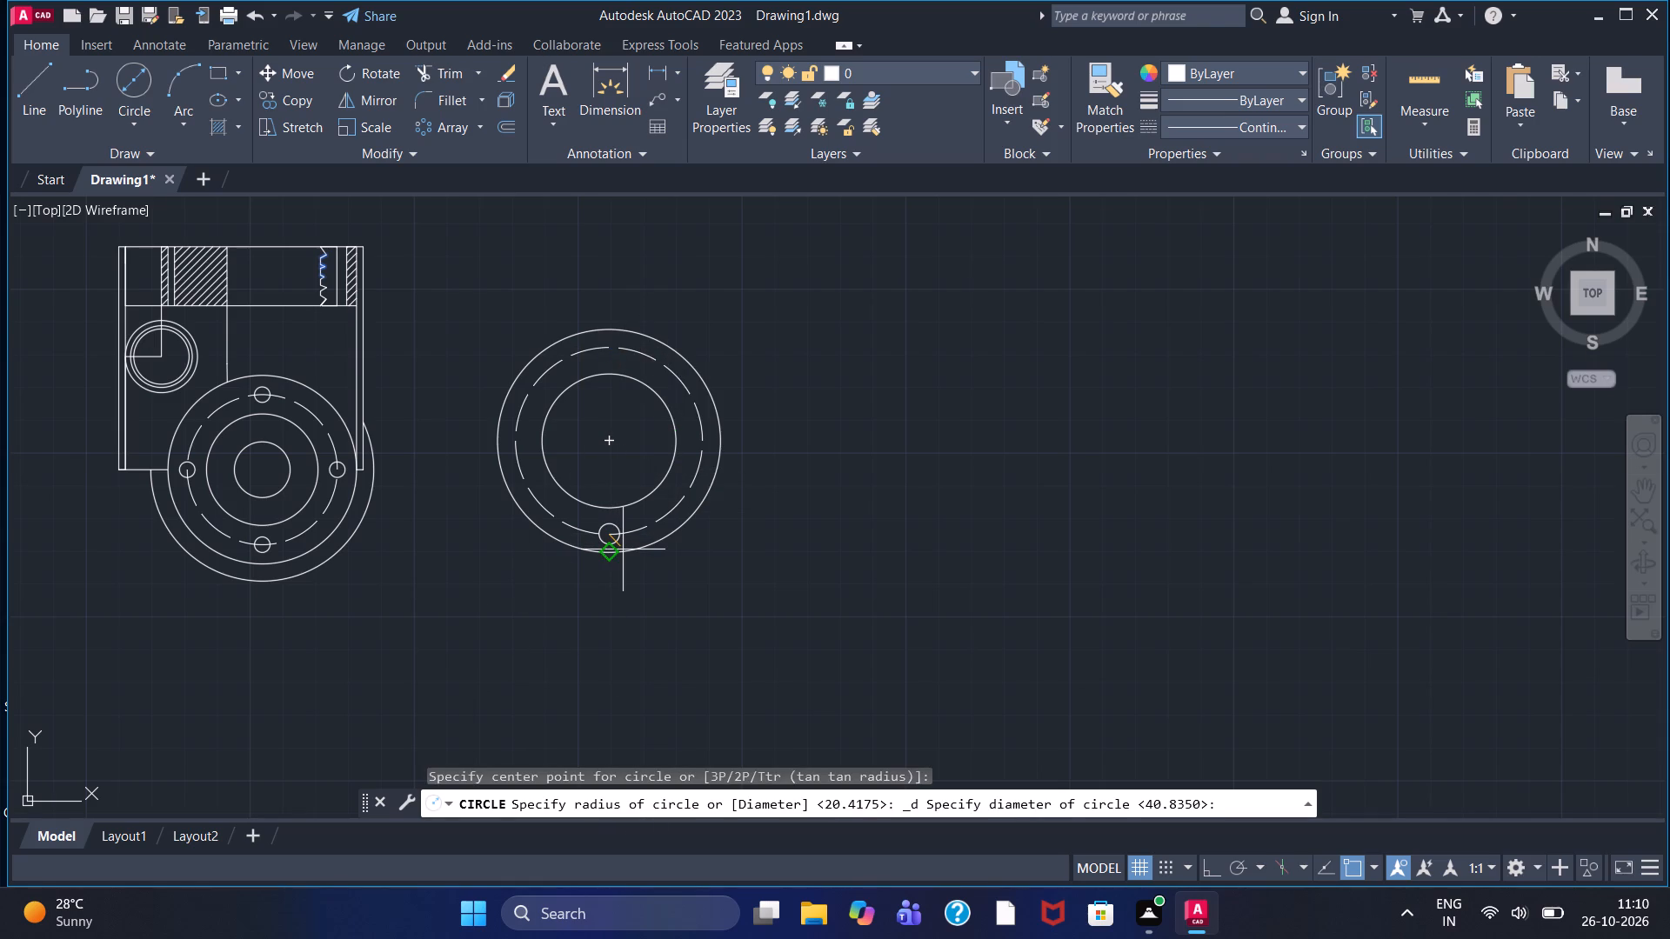
key("5")
key("Return")
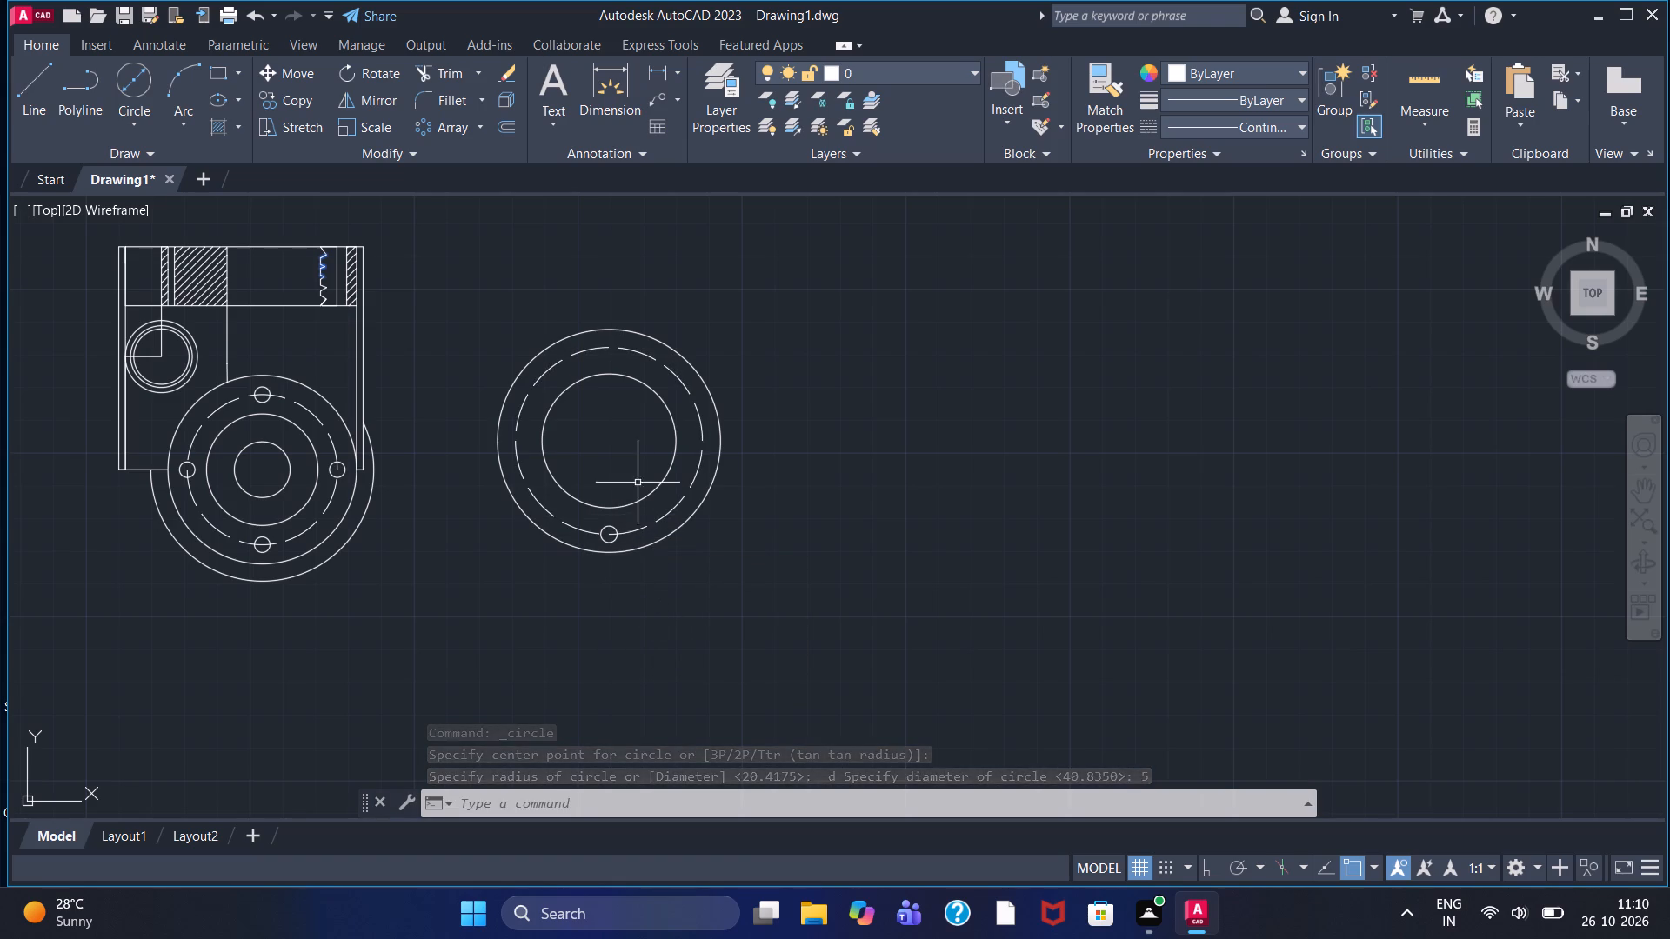
Polar-array the 5-diameter hole around the concentric circles' centre with 3 items over 360 degrees.
left_click(431, 122)
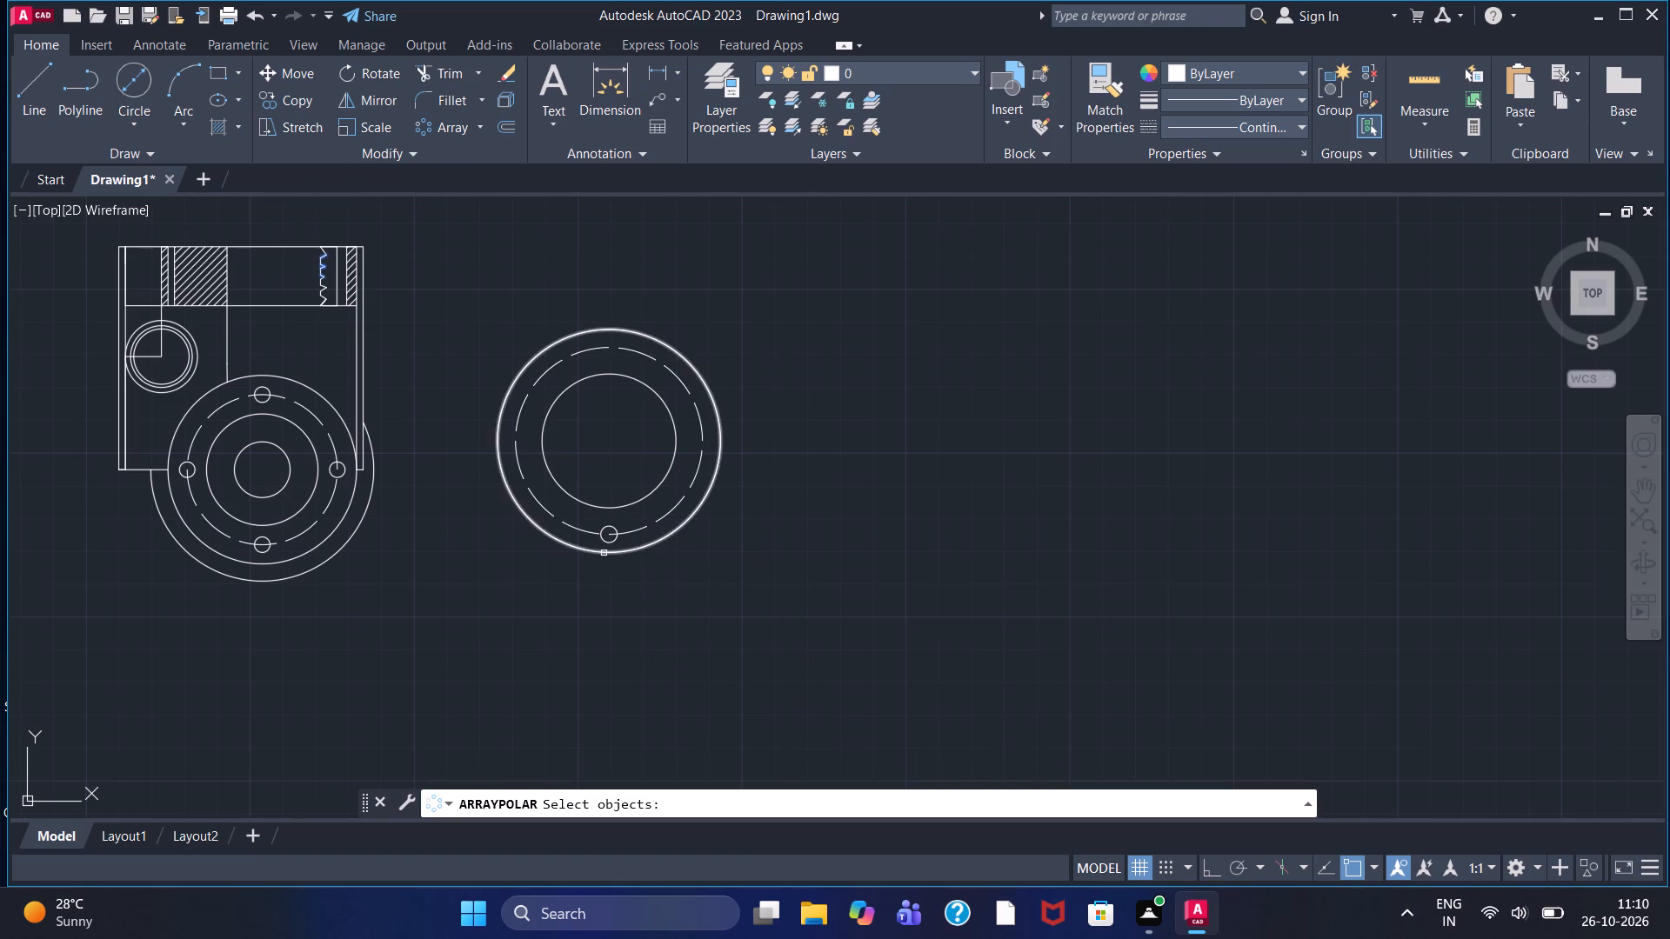
left_click(612, 526)
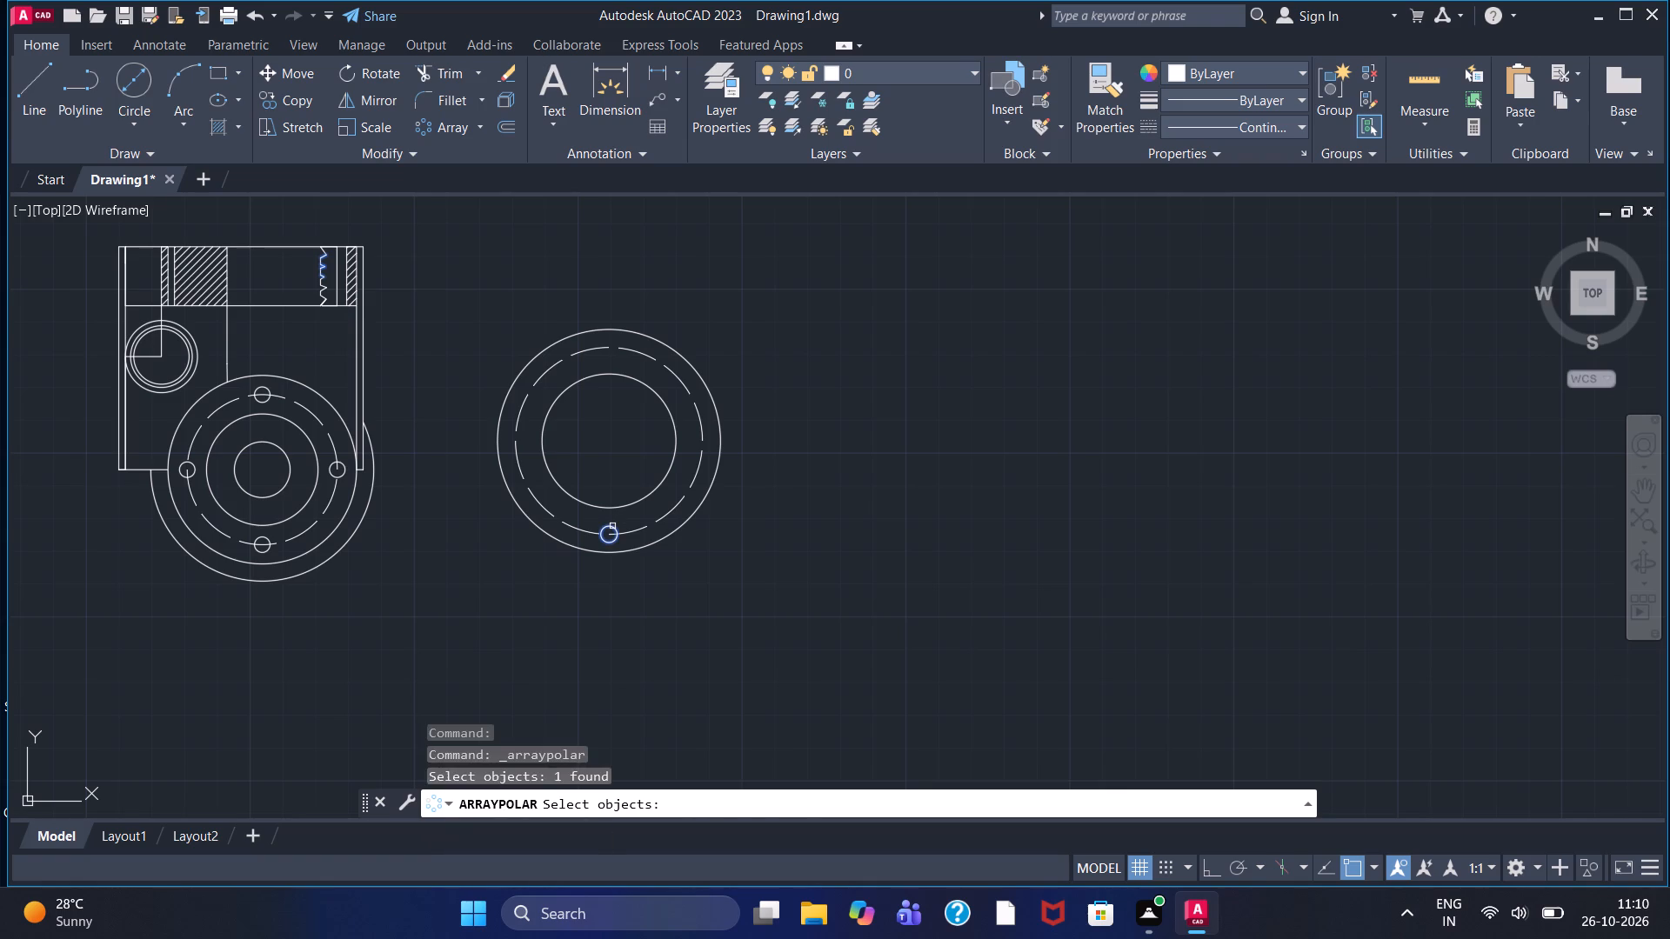
key("Return")
left_click(614, 440)
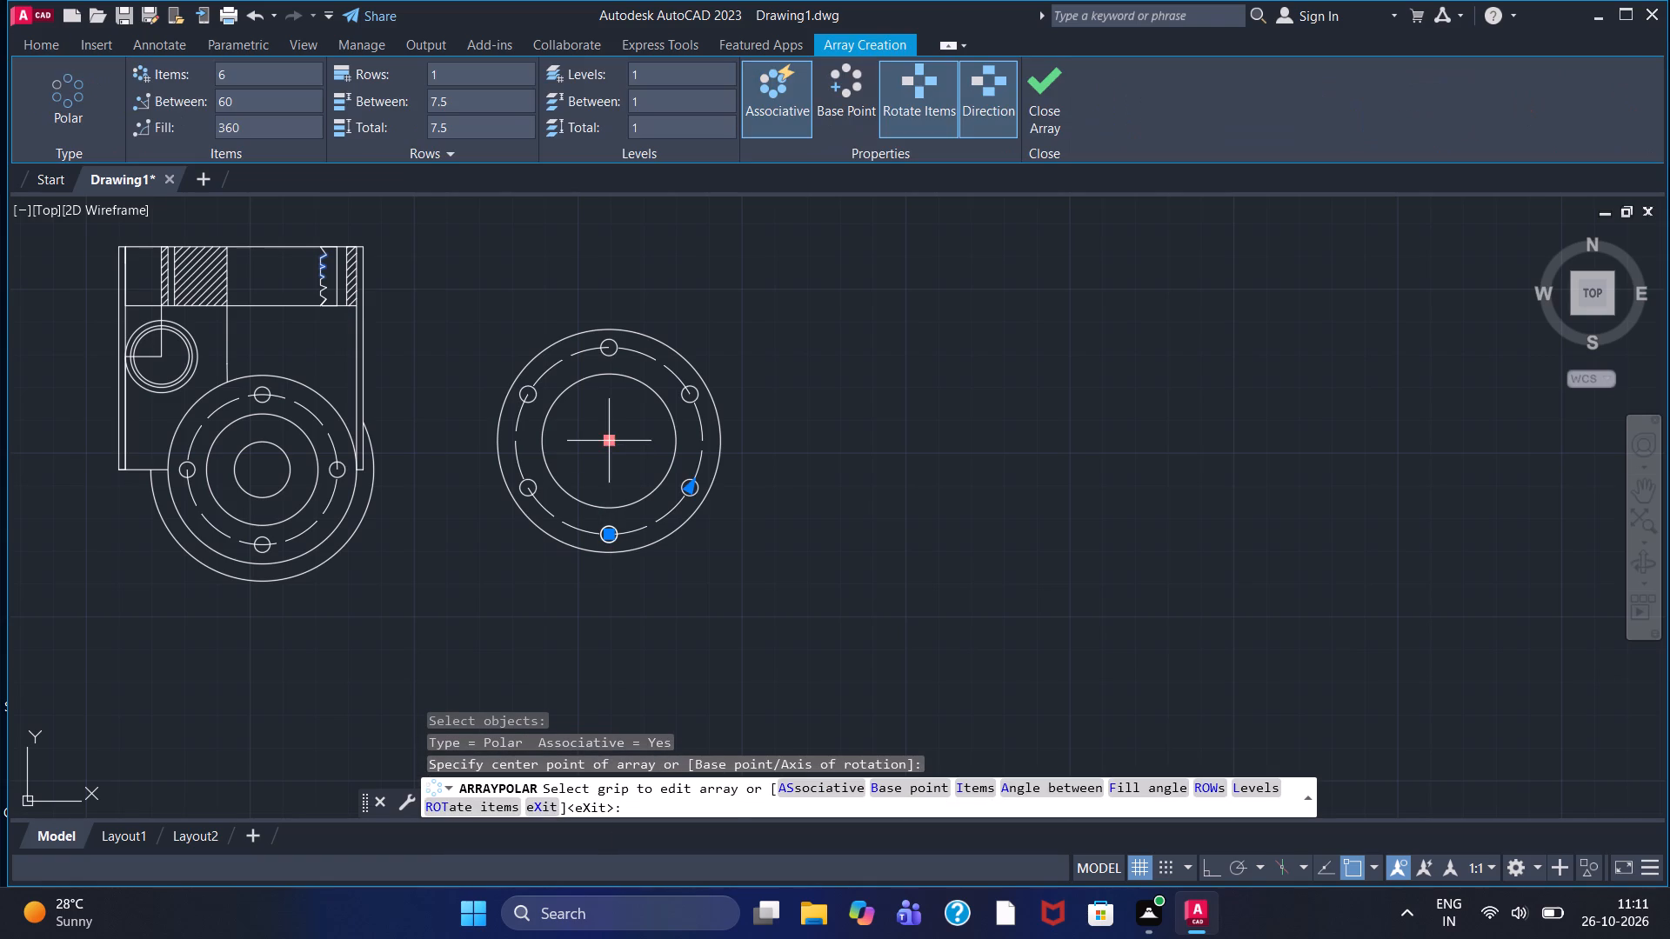
left_click_drag(237, 77, 86, 77)
key("3")
key("Return")
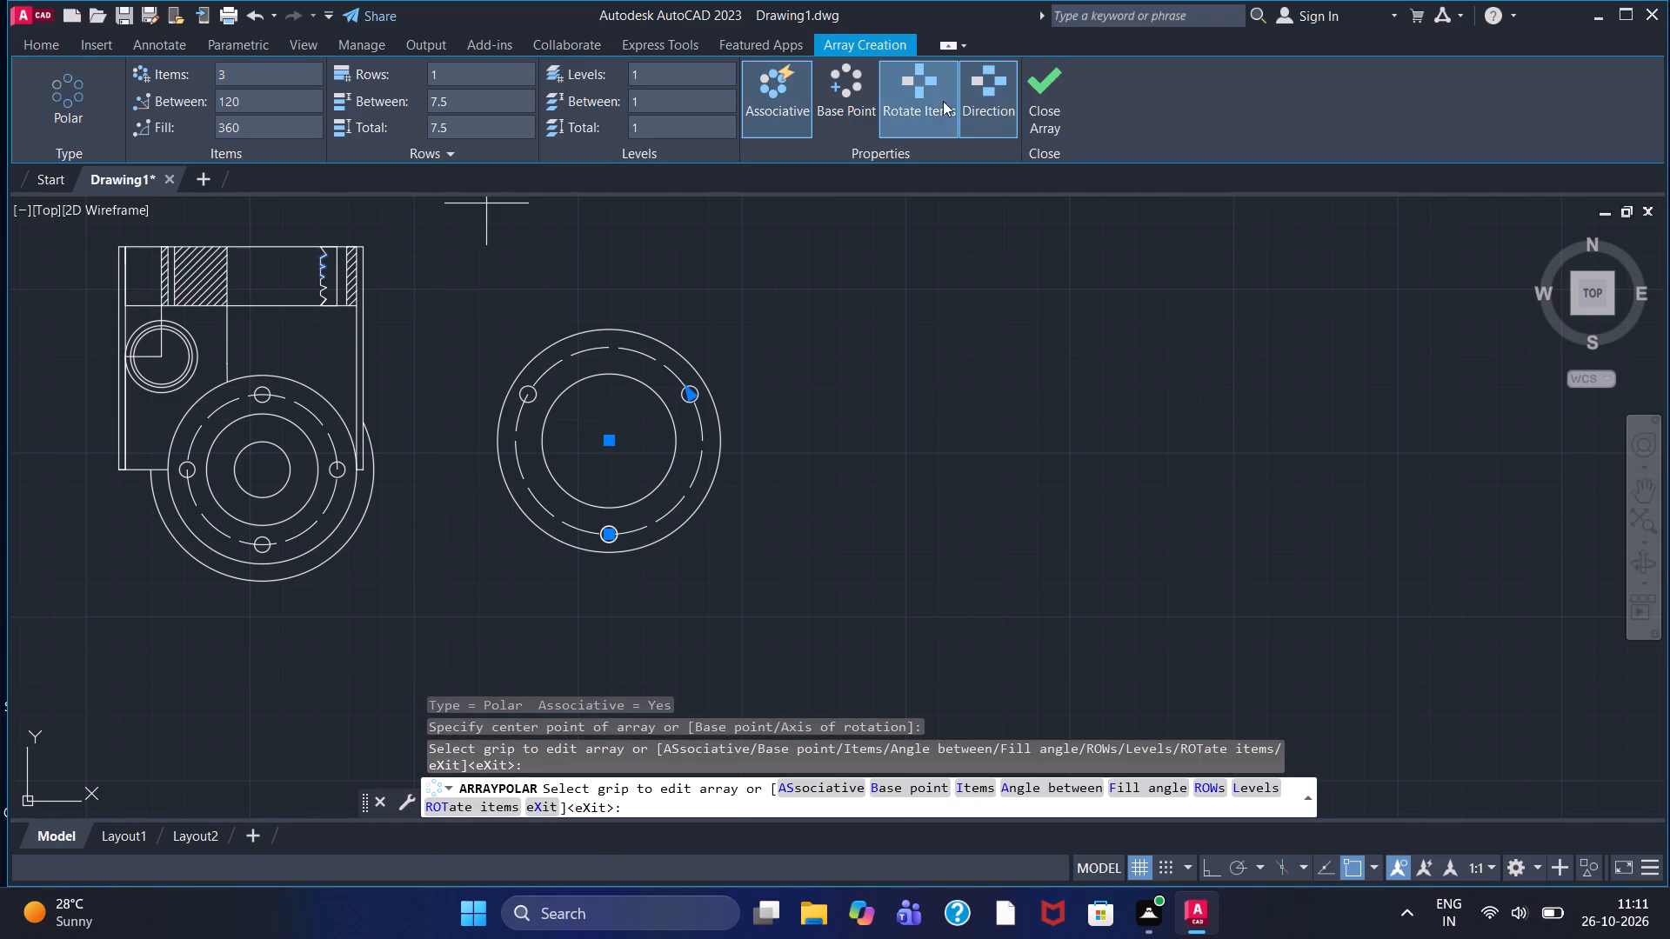
left_click(1046, 108)
Draw a line from the second view's centre up past the outermost circle, and trim the part extending beyond that circle.
scroll(684, 382, "down", 1)
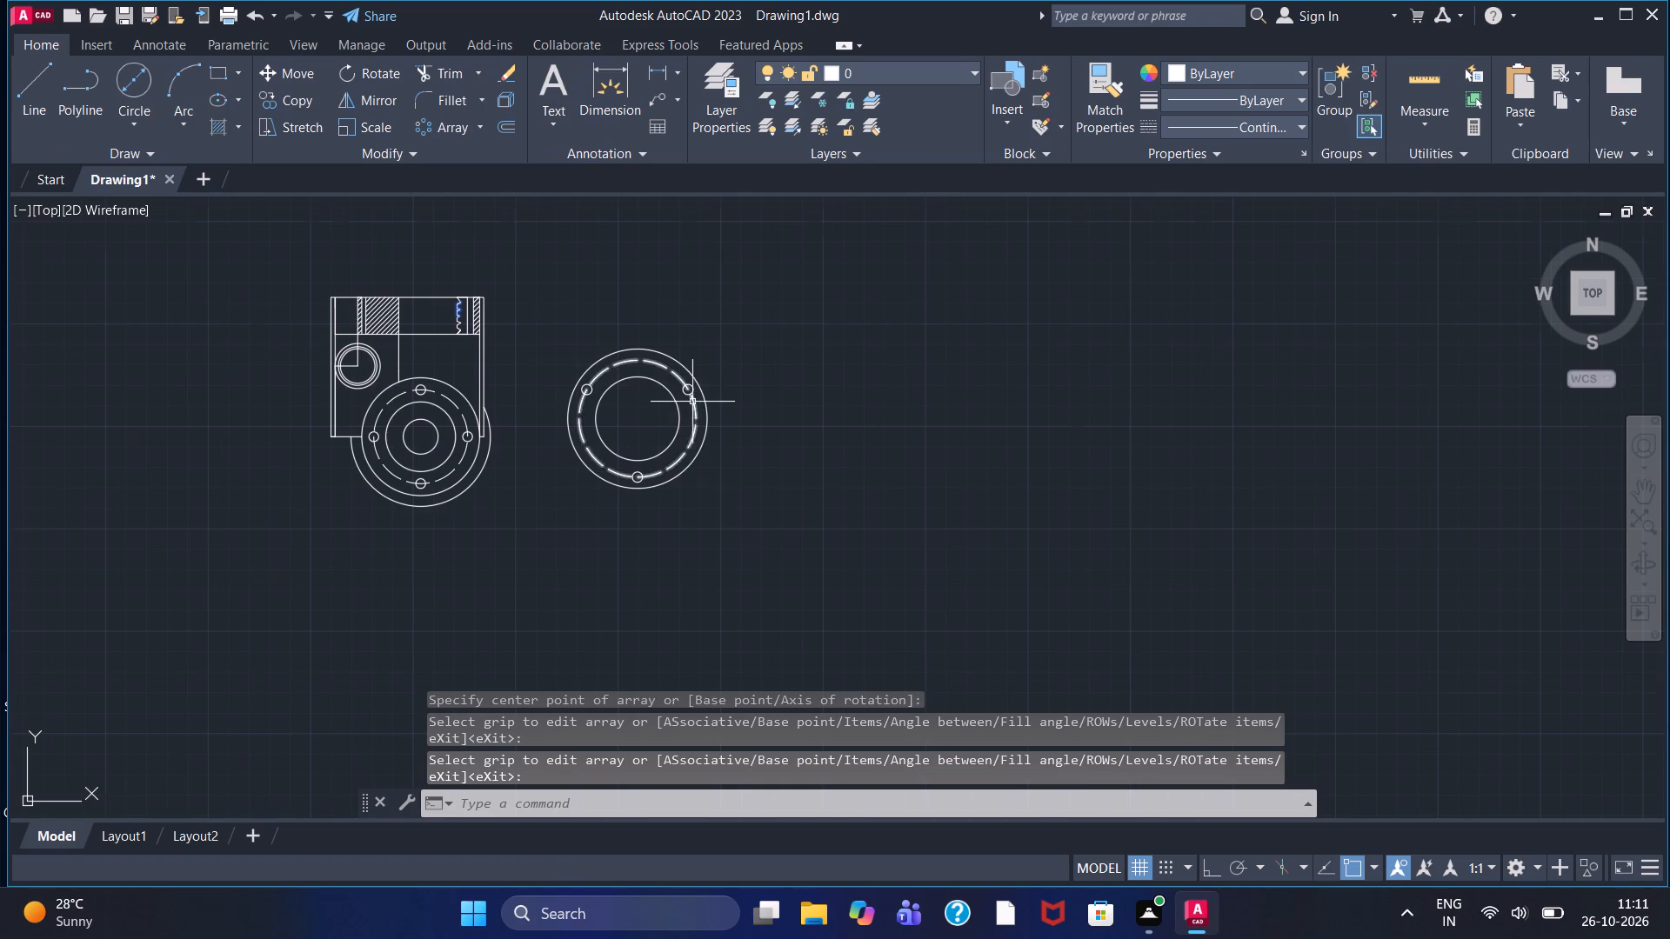
scroll(692, 401, "up", 1)
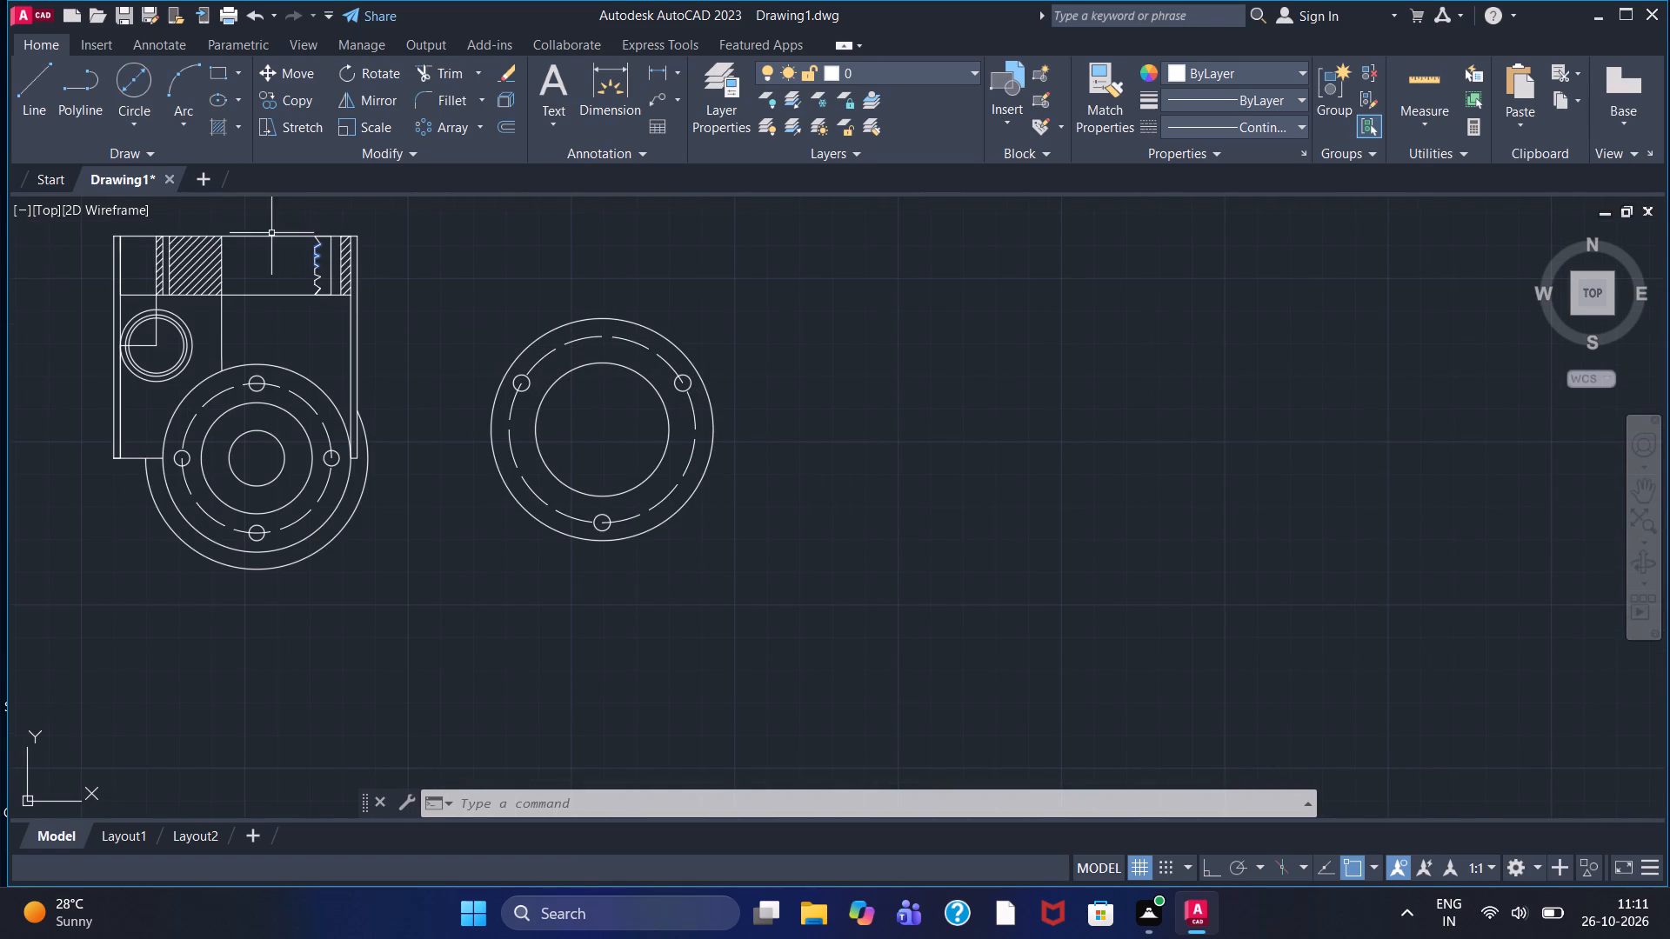
left_click(39, 113)
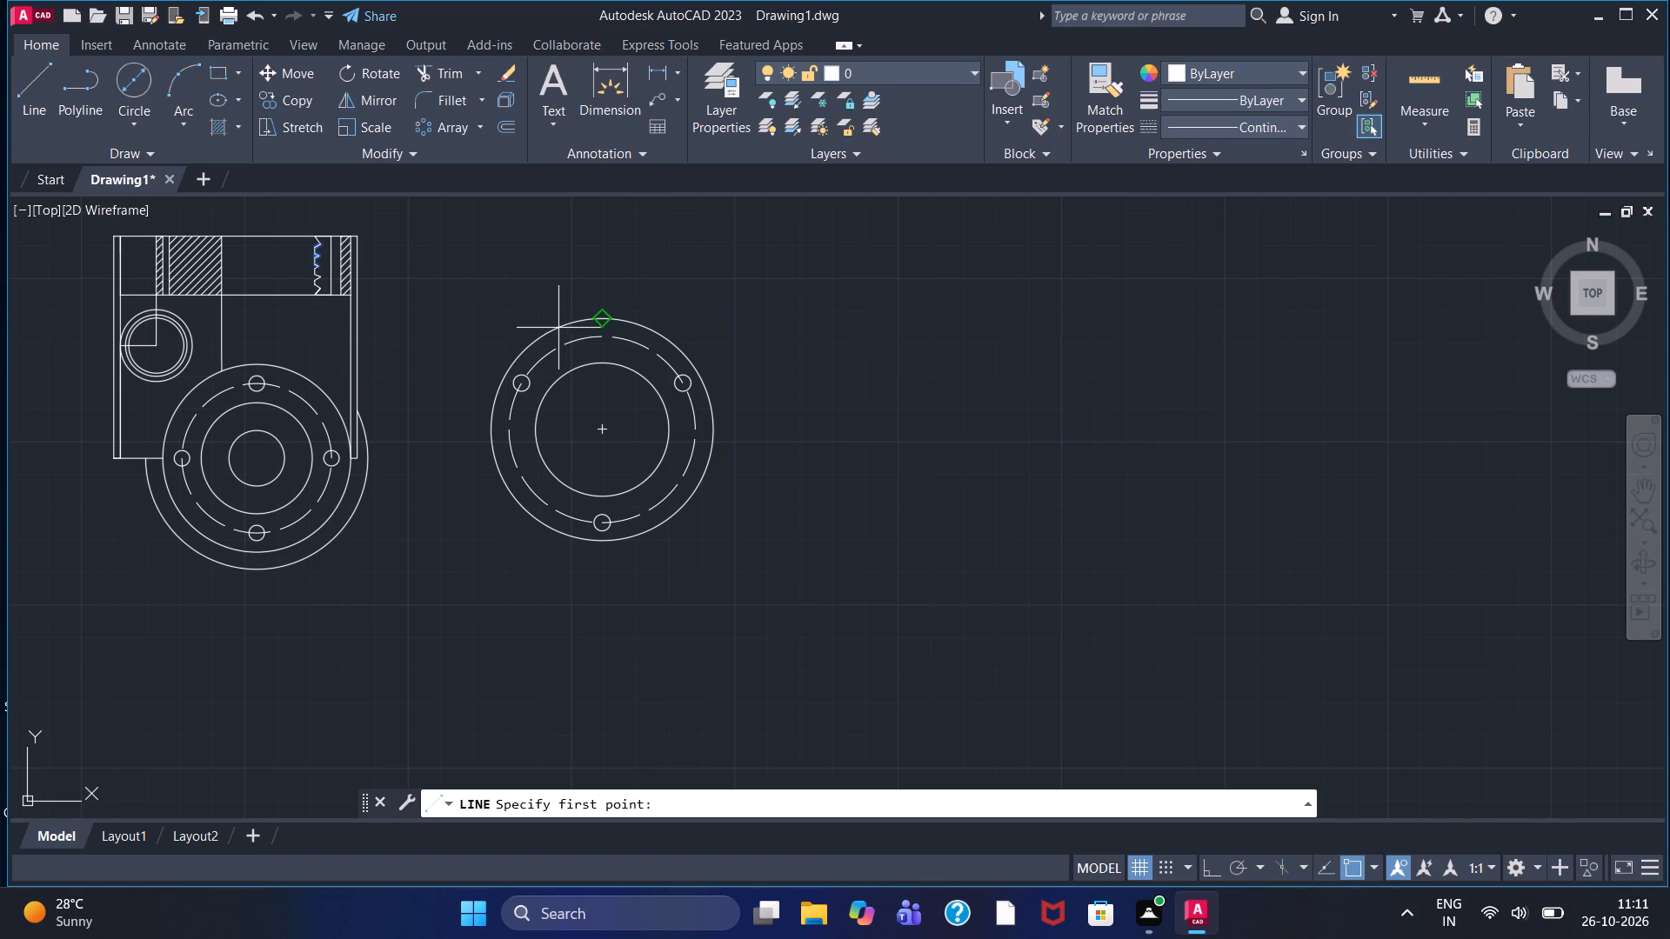
left_click(605, 430)
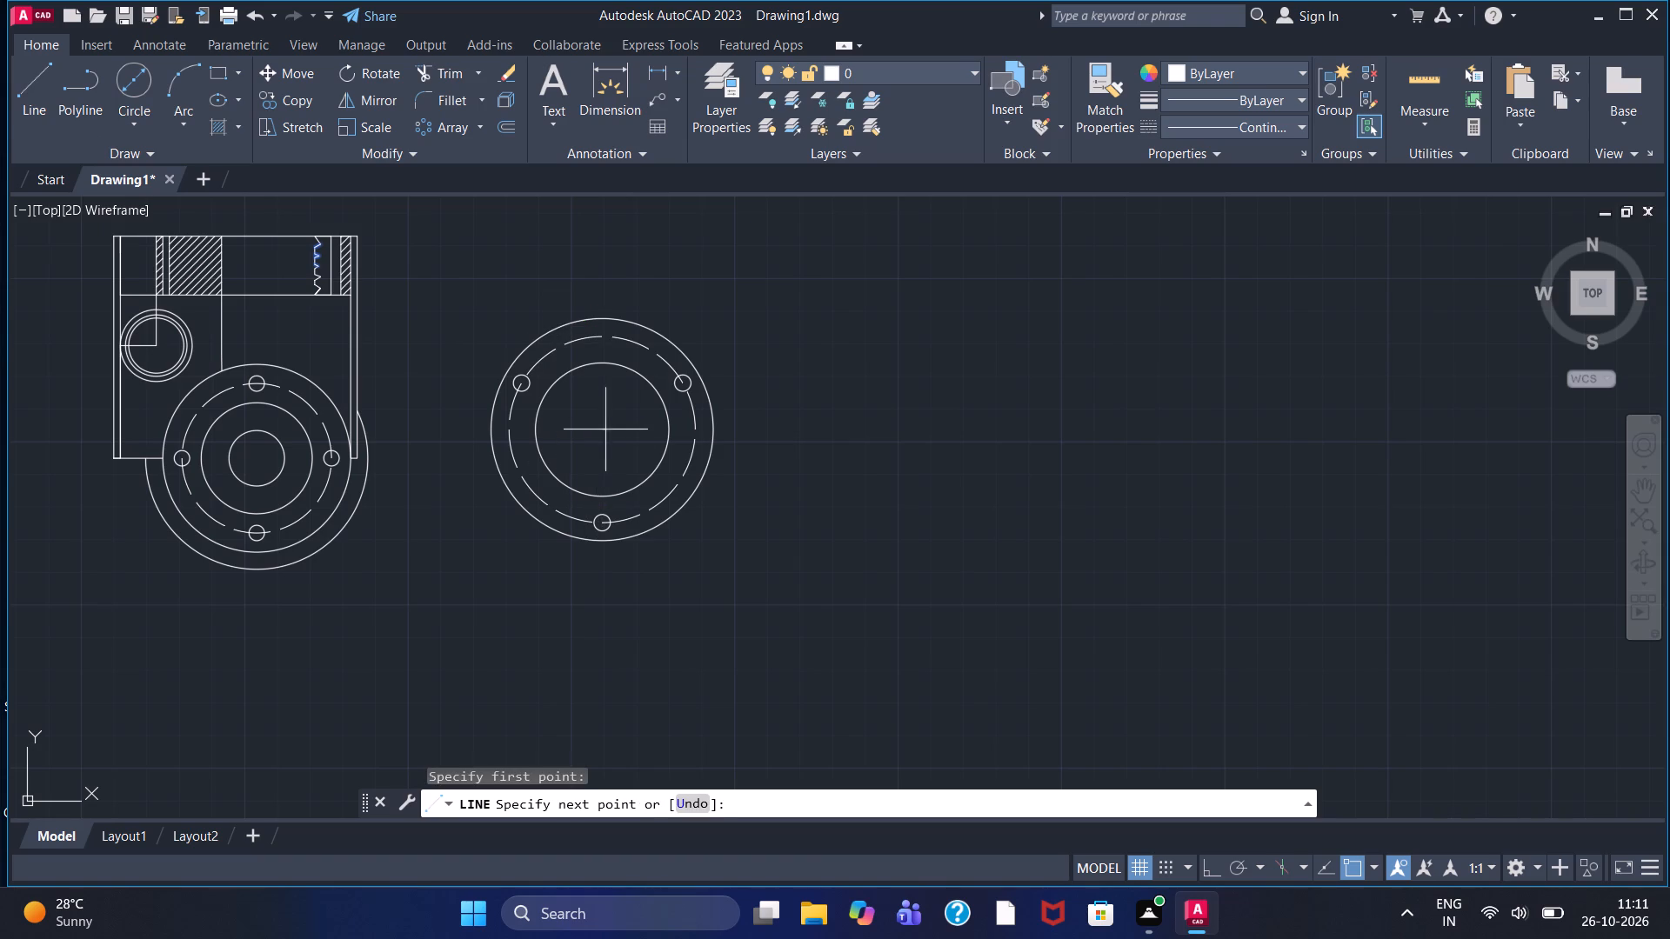
left_click(604, 266)
right_click(604, 264)
left_click(640, 276)
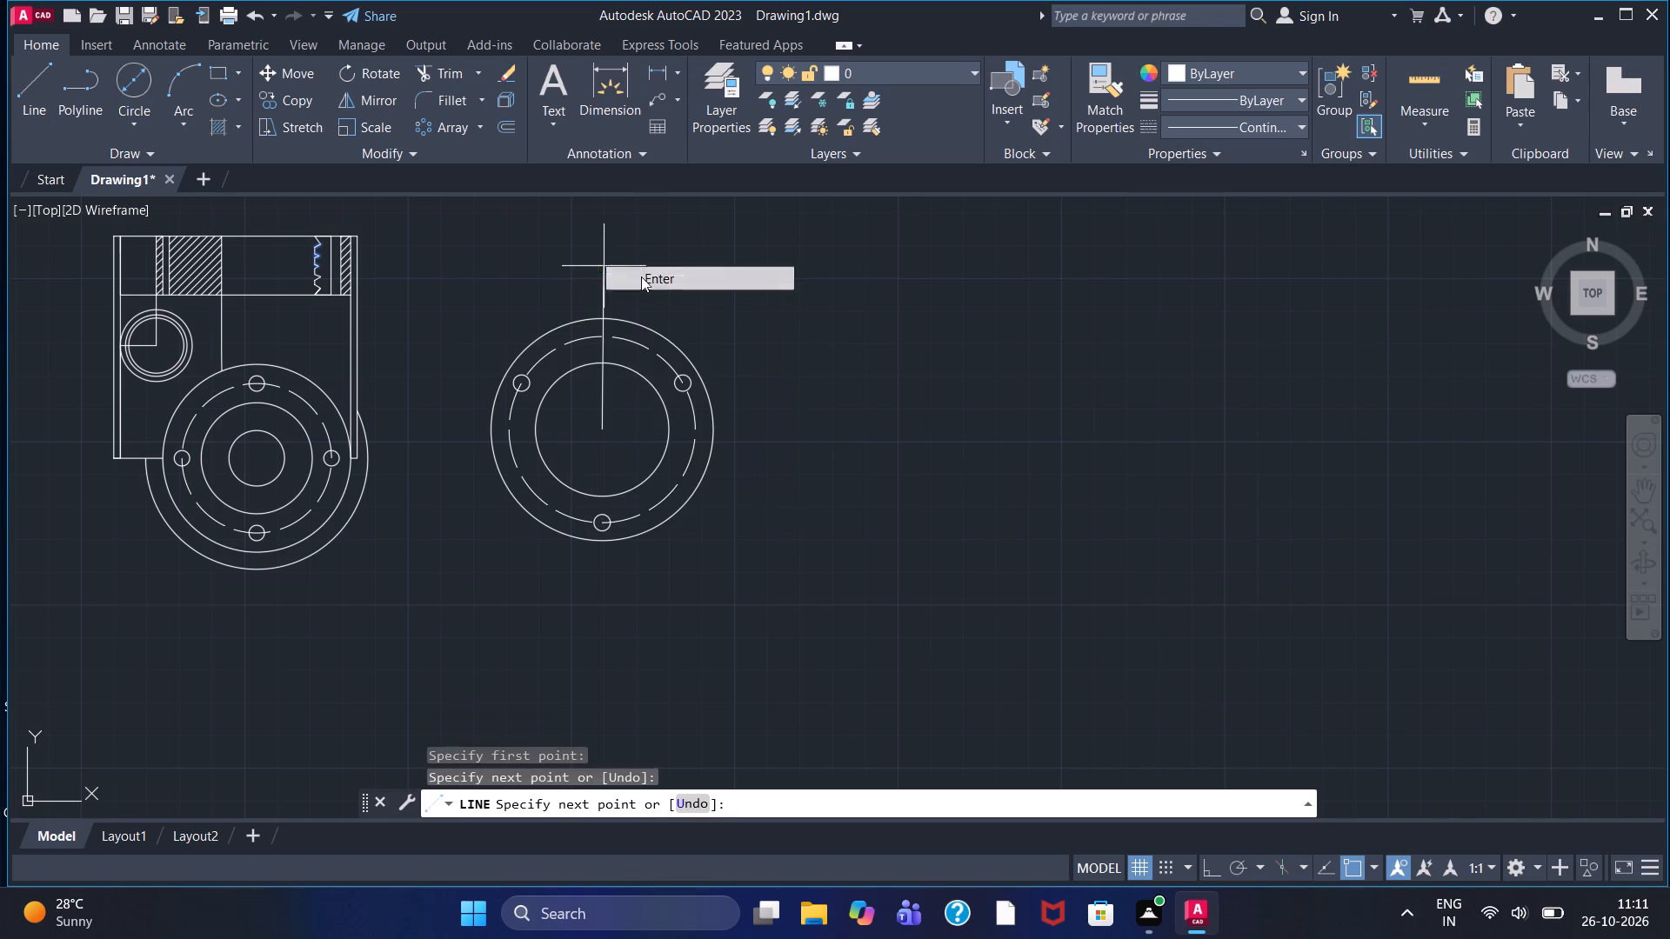
left_click(43, 86)
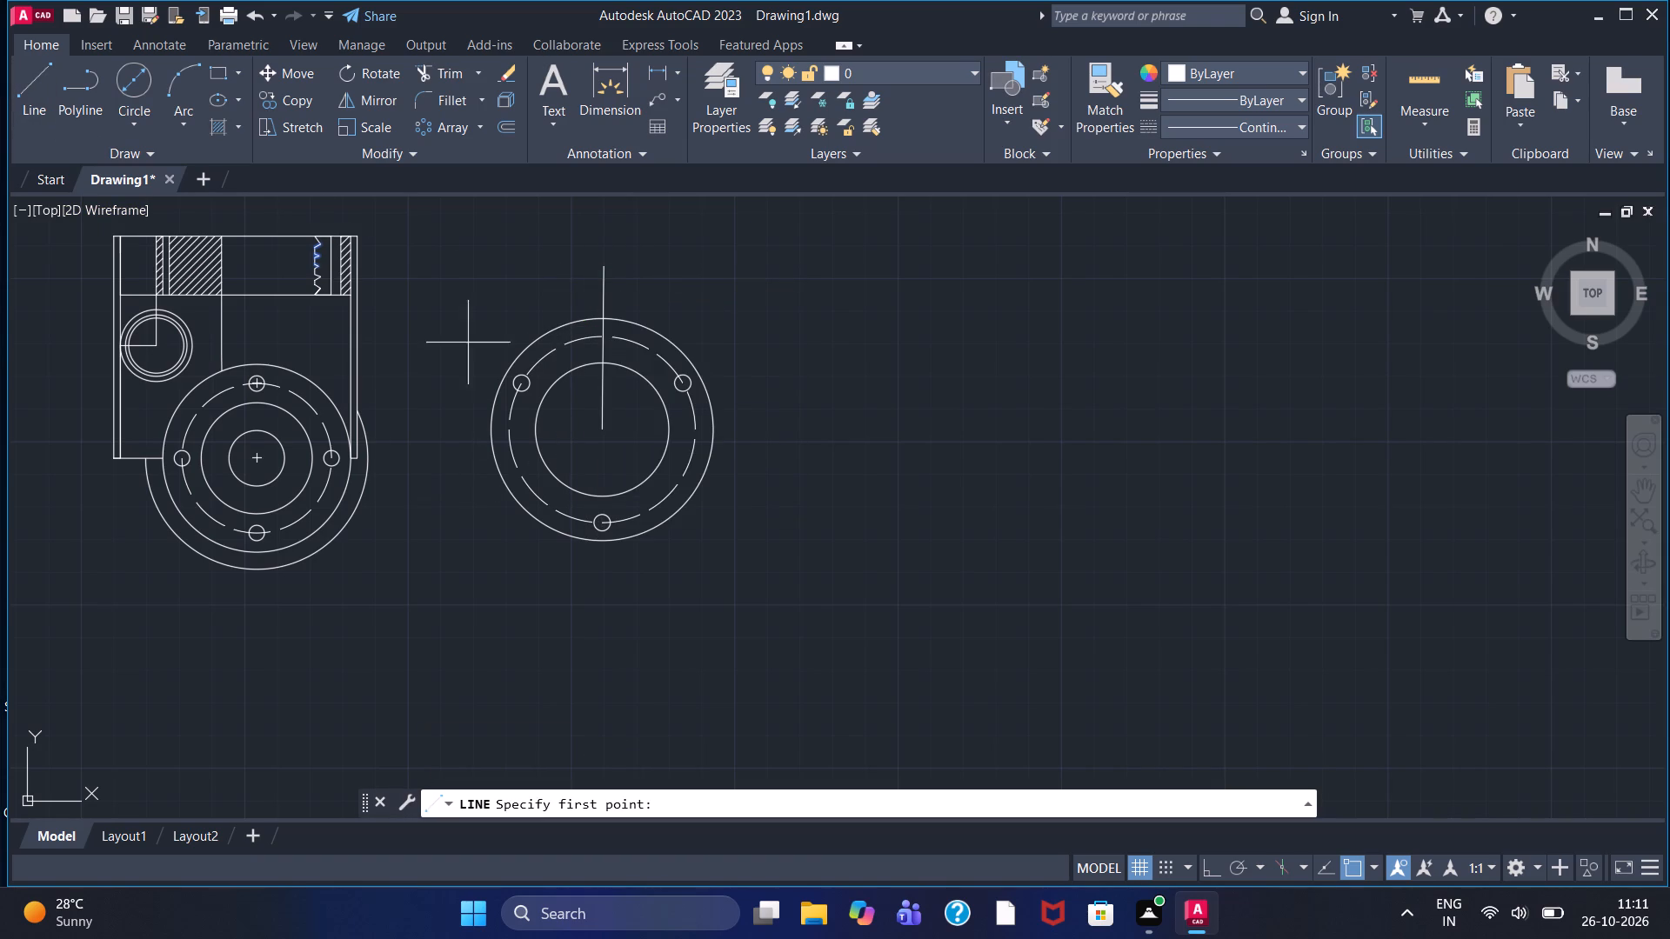
scroll(612, 215, "up", 2)
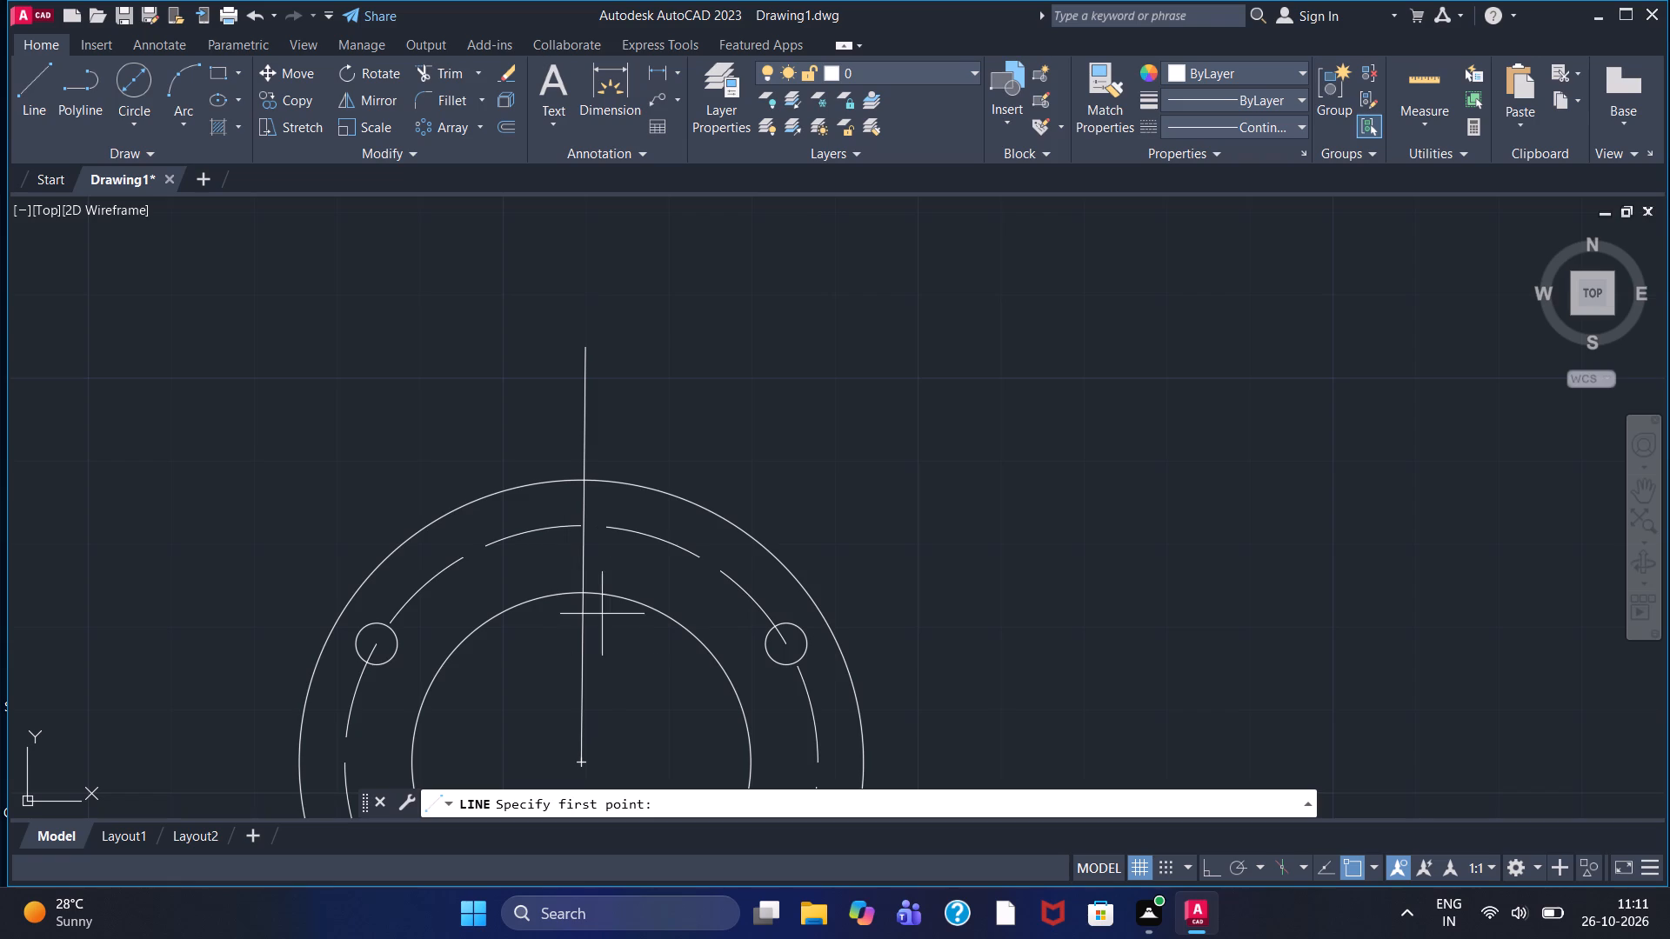
left_click(451, 63)
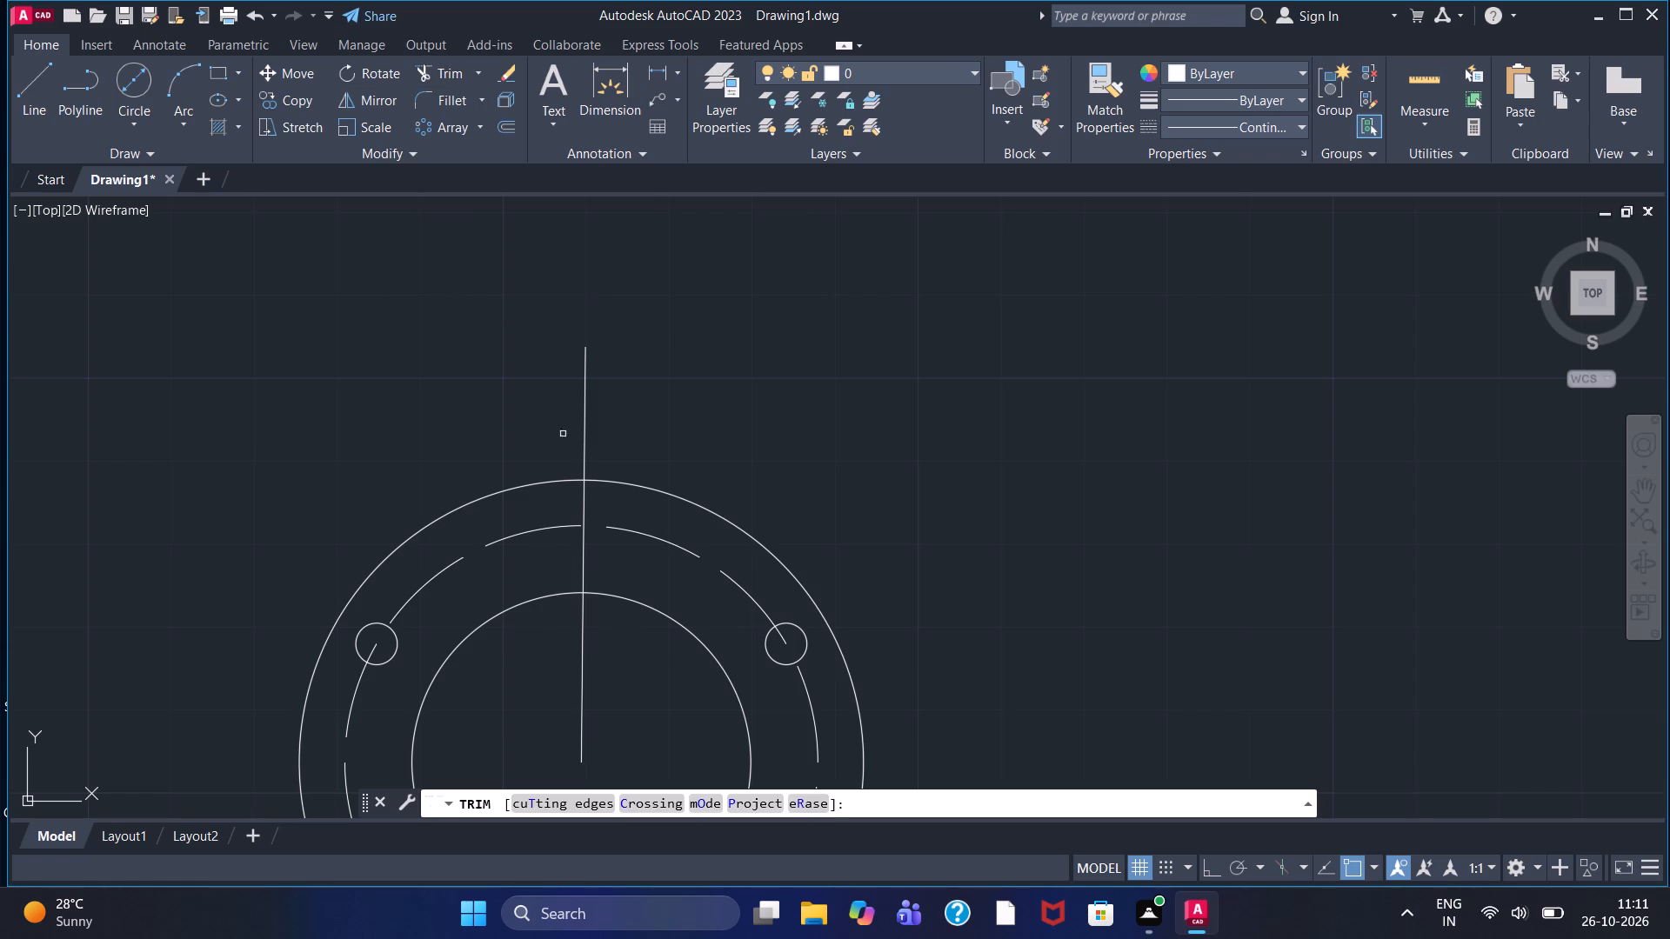
left_click(583, 446)
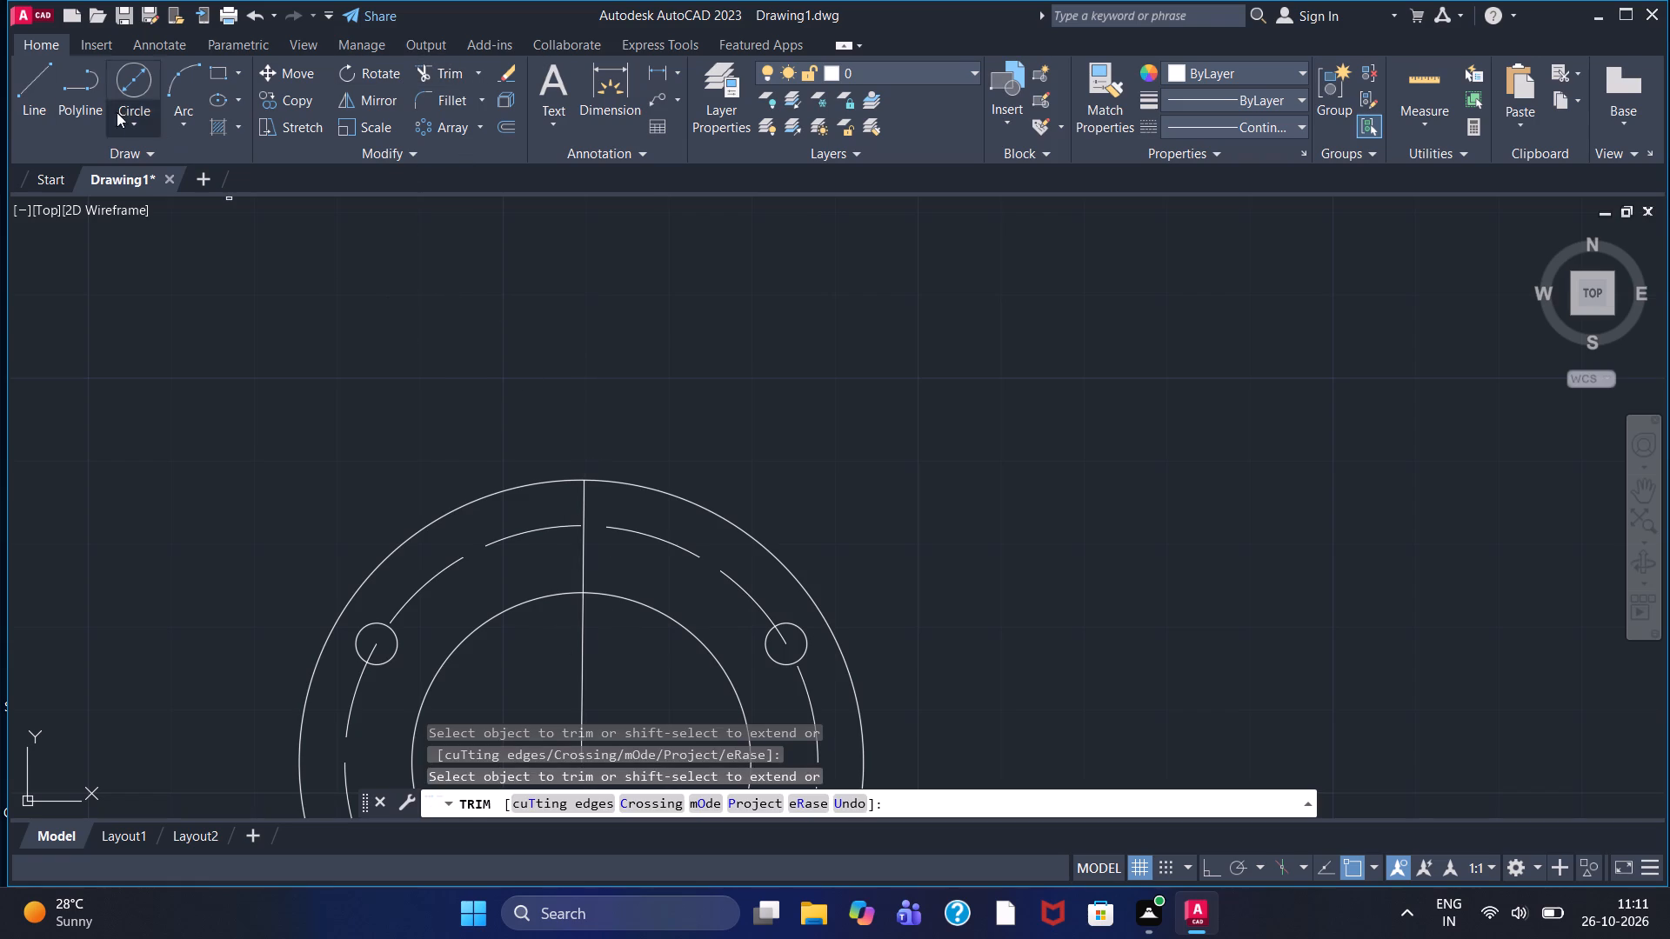
With Ortho on, draw a line 3 down from the centre line's top end, continuing horizontally beyond the outer circle on both sides.
left_click(46, 94)
left_click(591, 480)
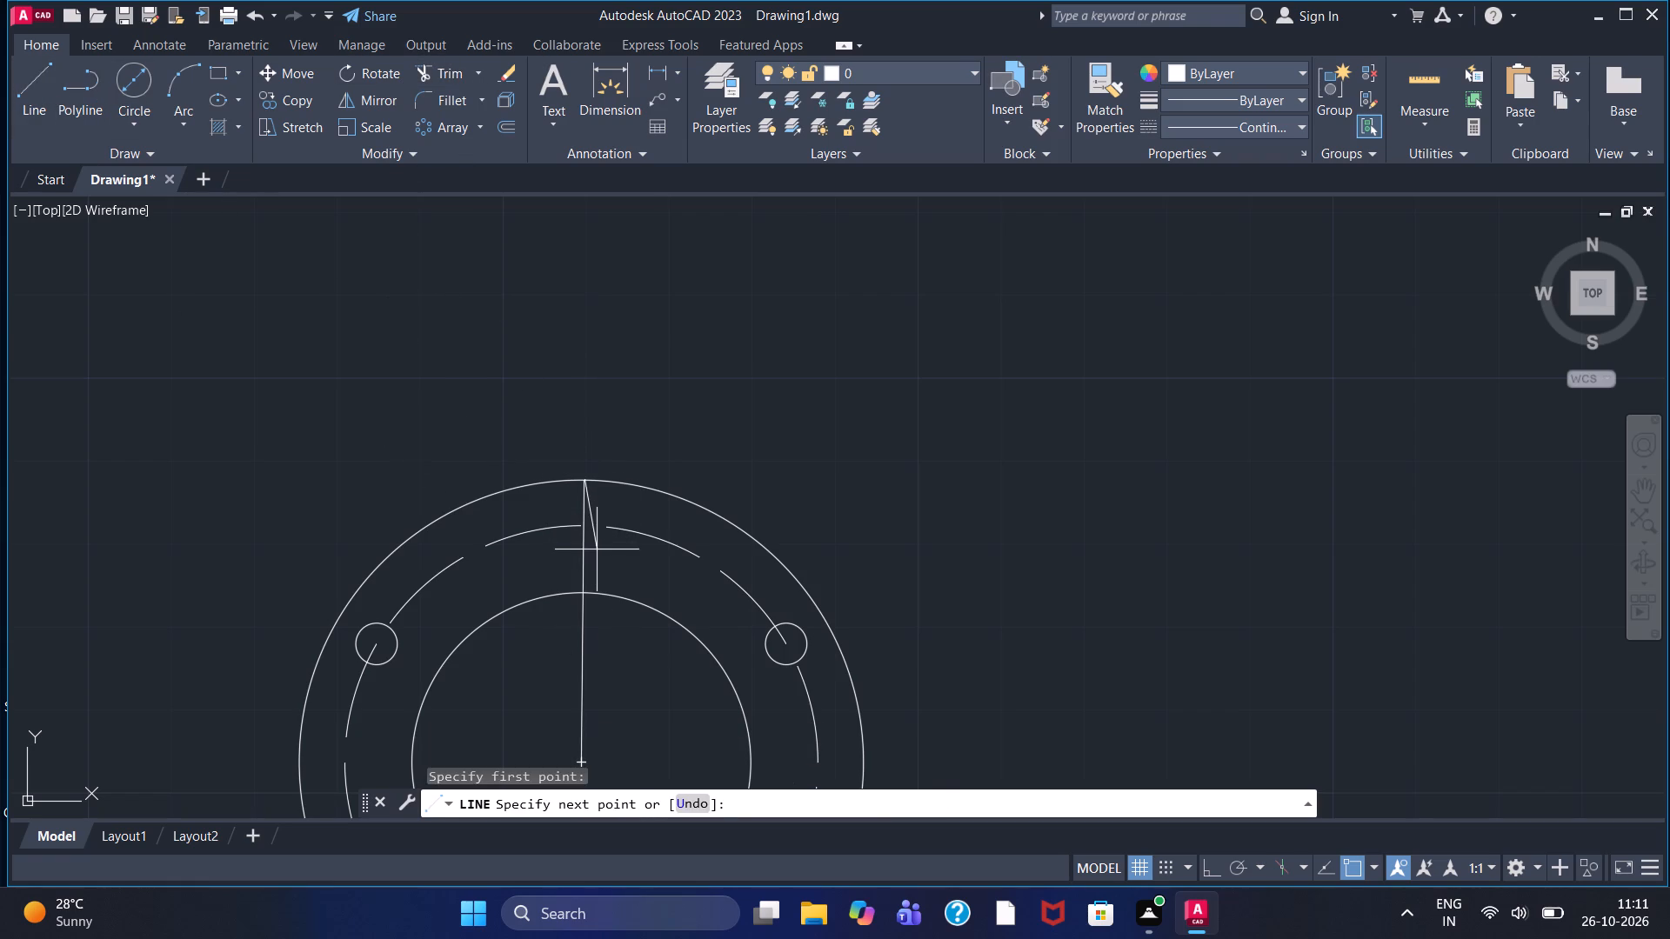
key("F8")
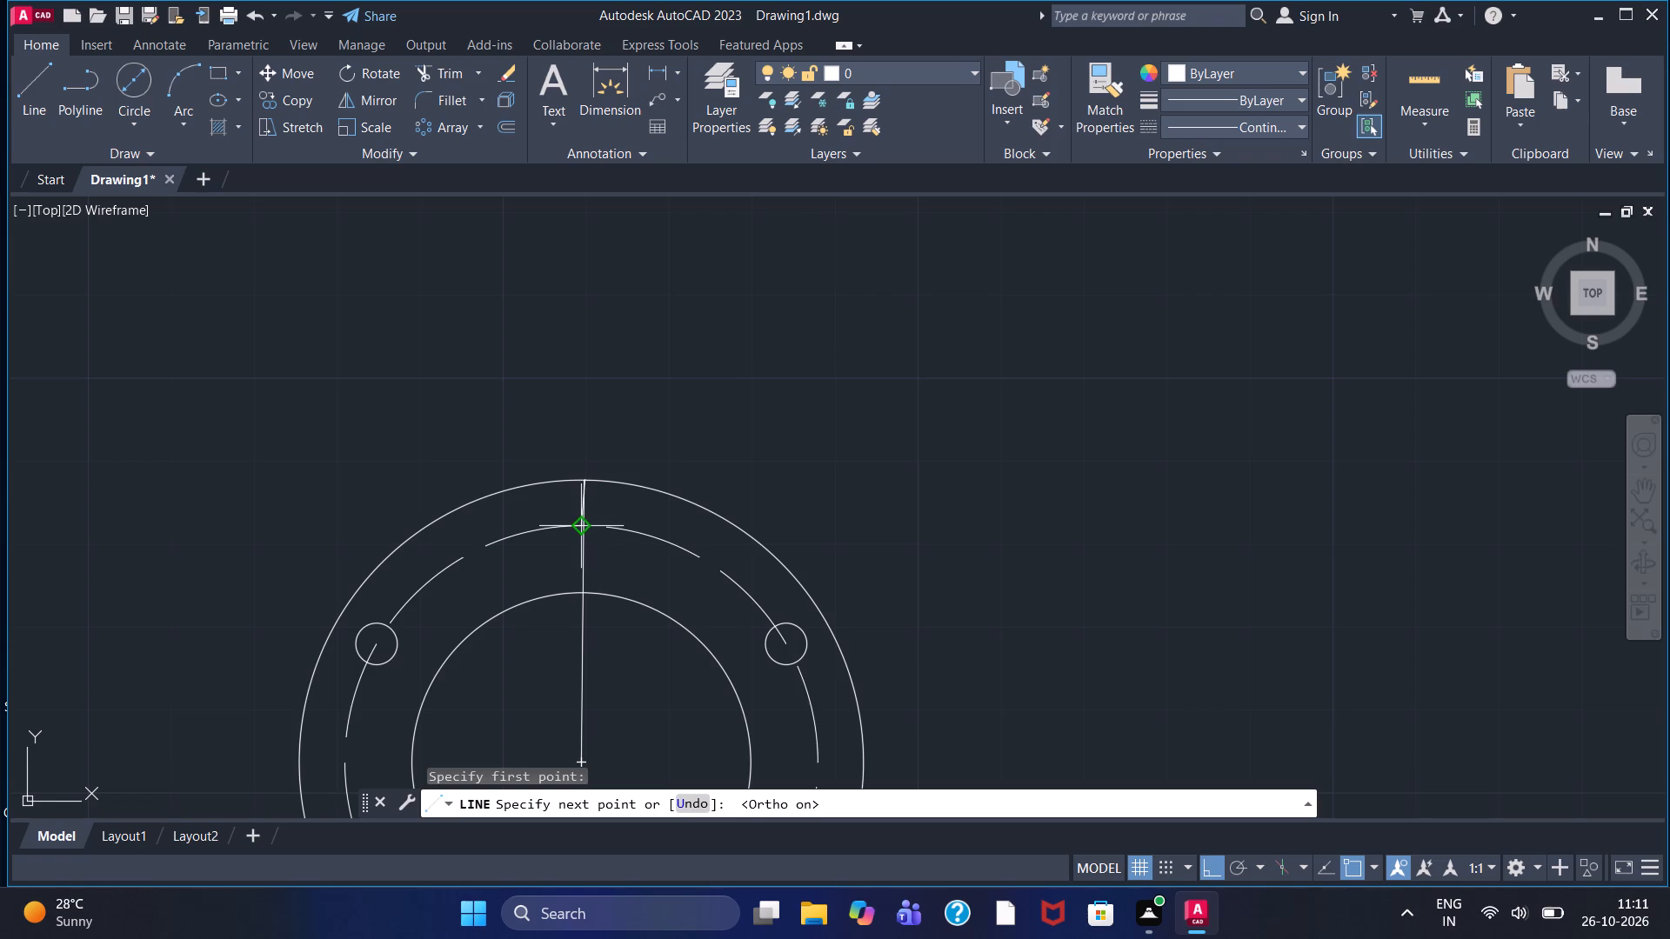
scroll(564, 513, "up", 3)
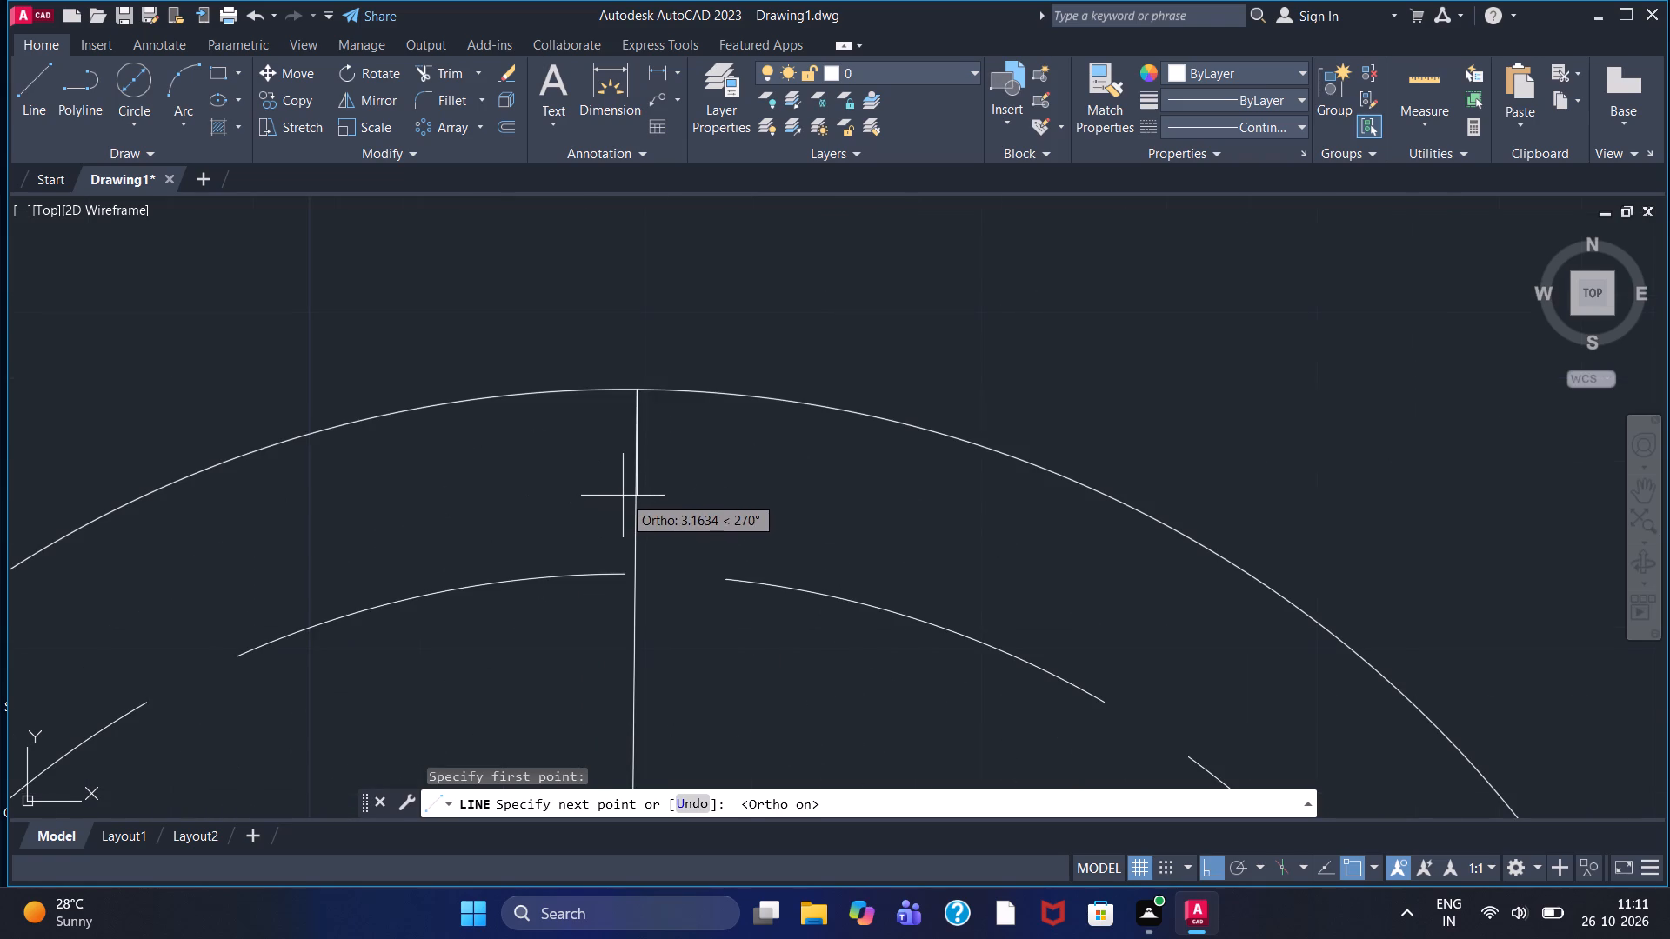
key("3")
key("Return")
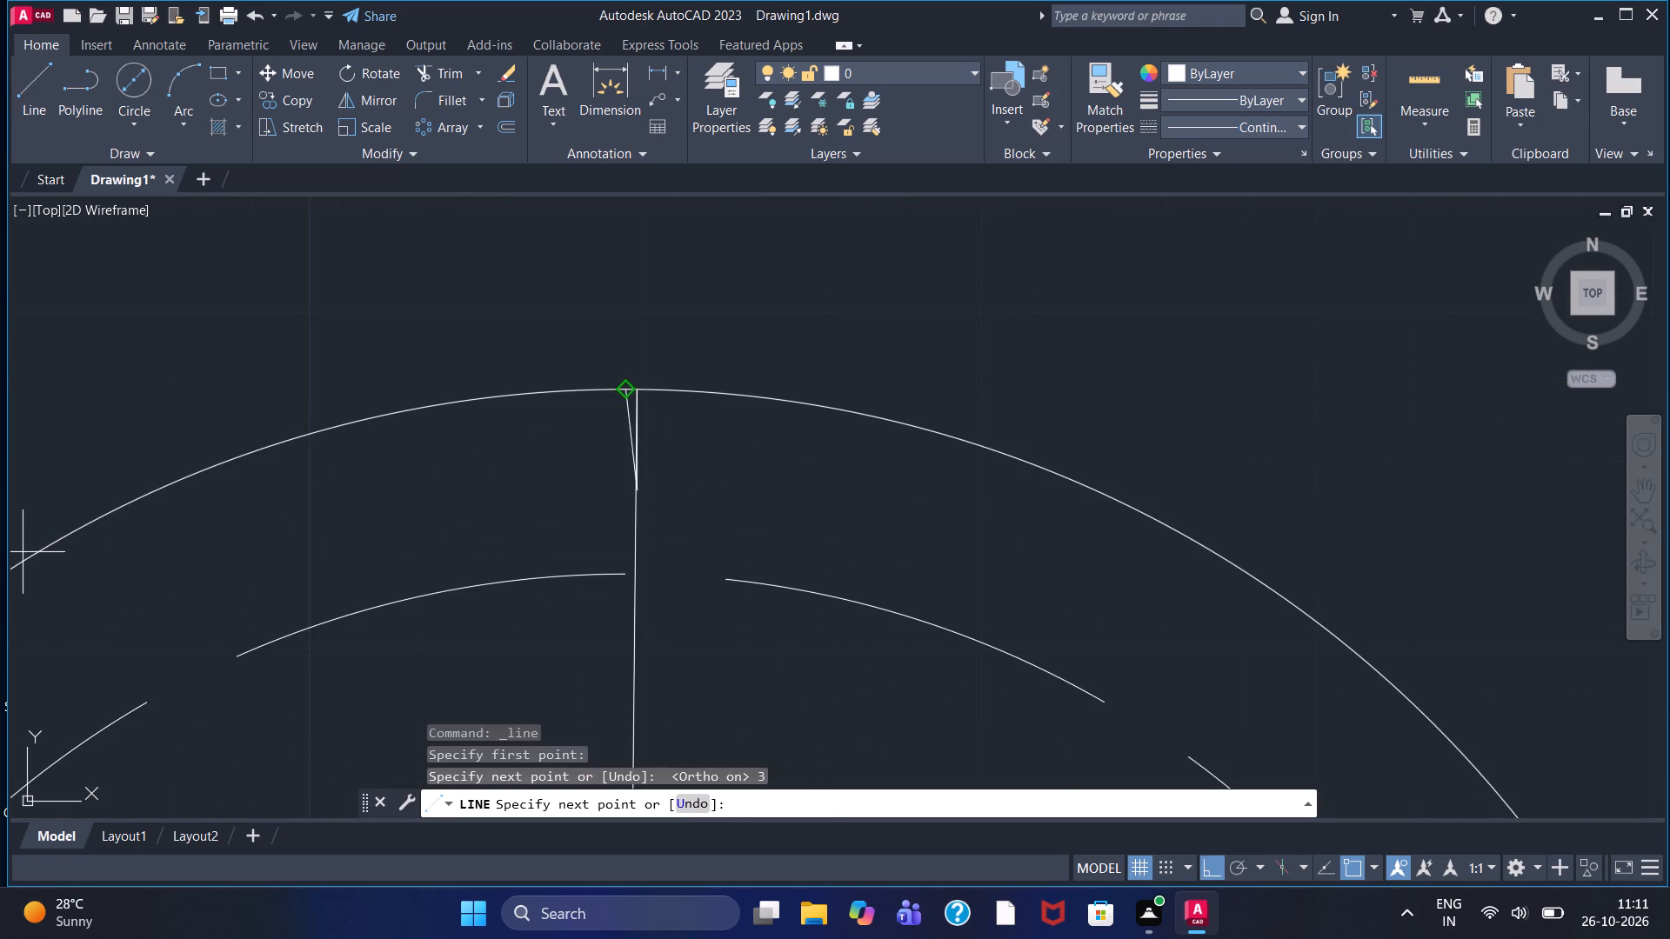
scroll(41, 523, "down", 3)
middle_click_drag(76, 517, 242, 539)
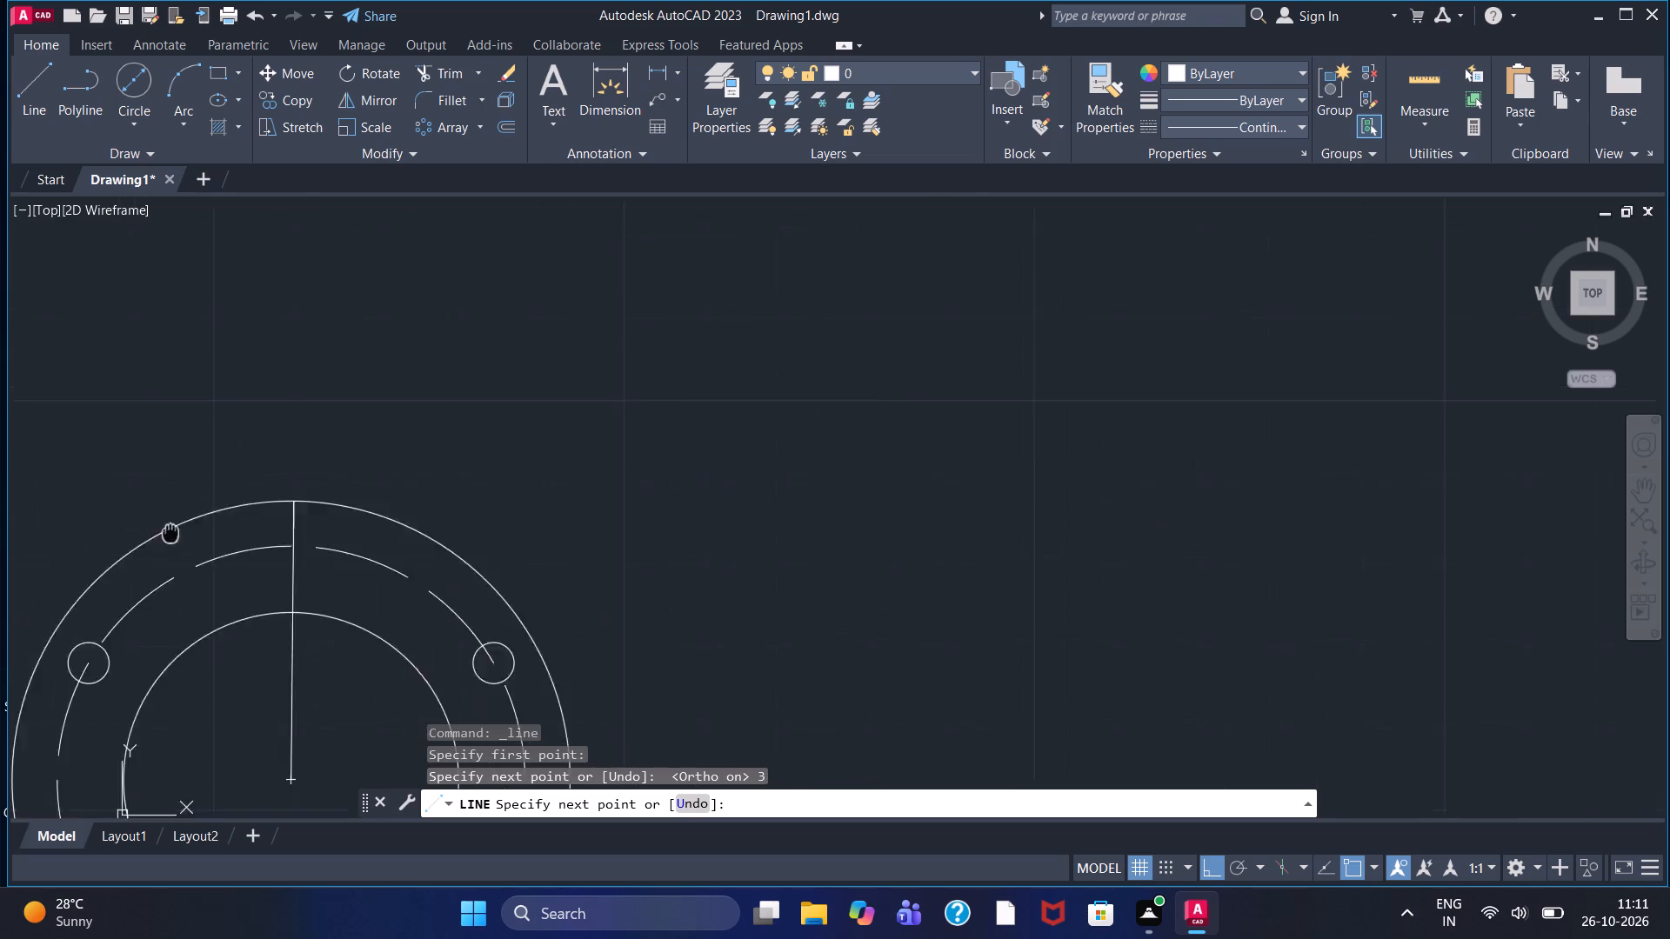
middle_click_drag(242, 539, 651, 538)
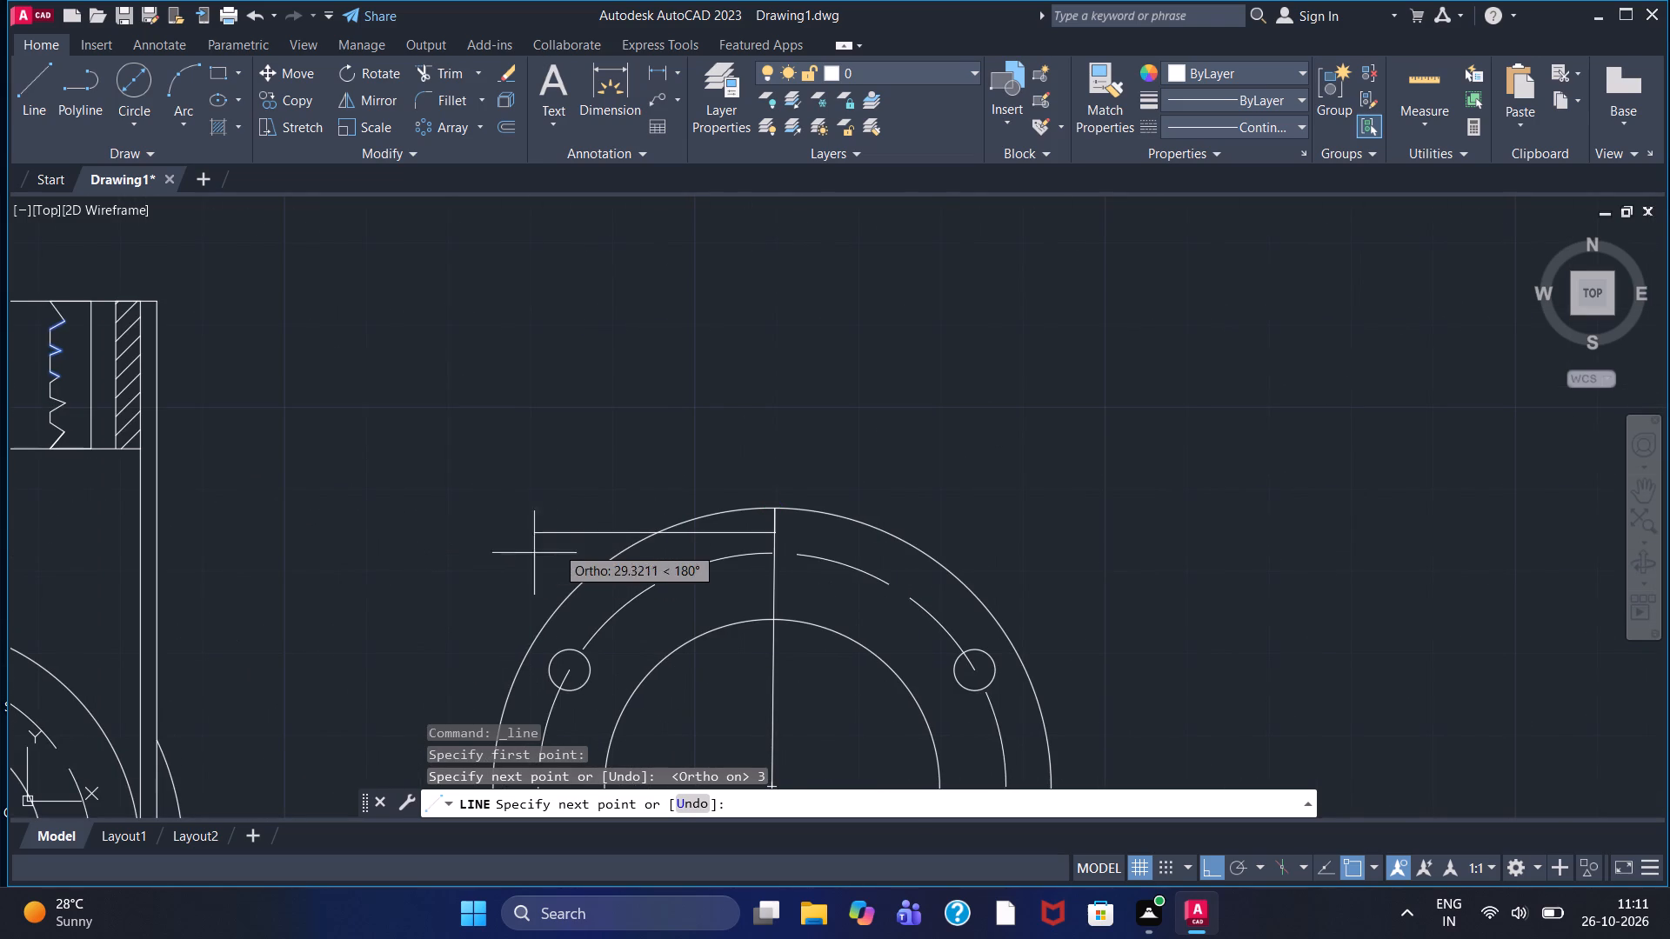
left_click(584, 538)
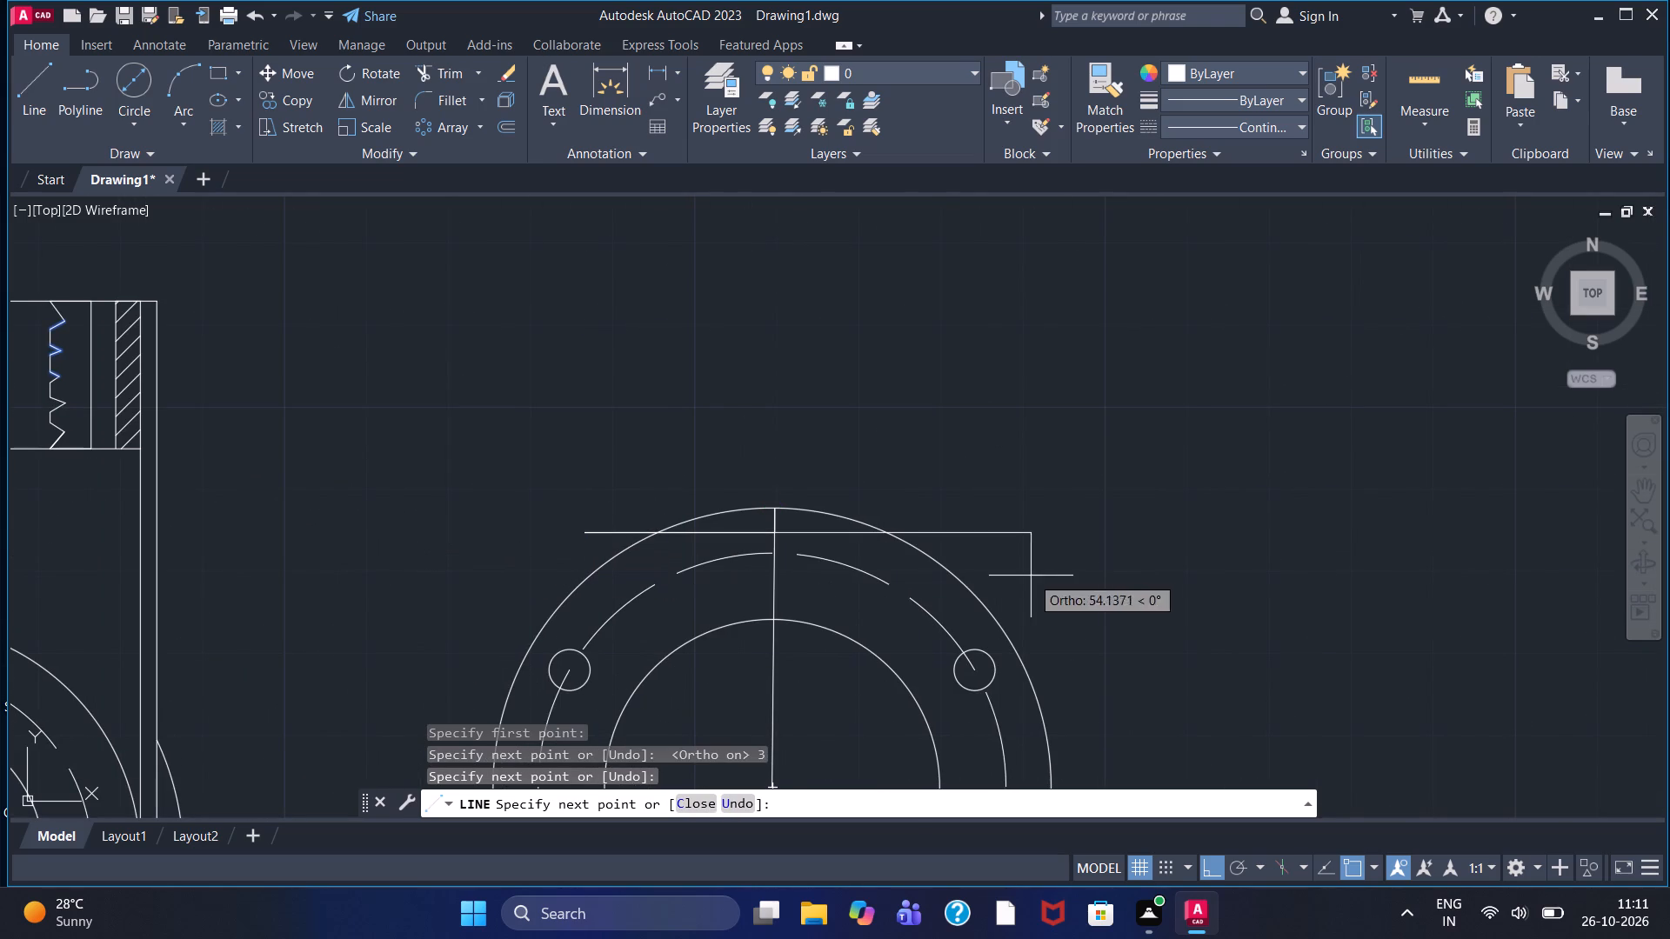
left_click(1008, 556)
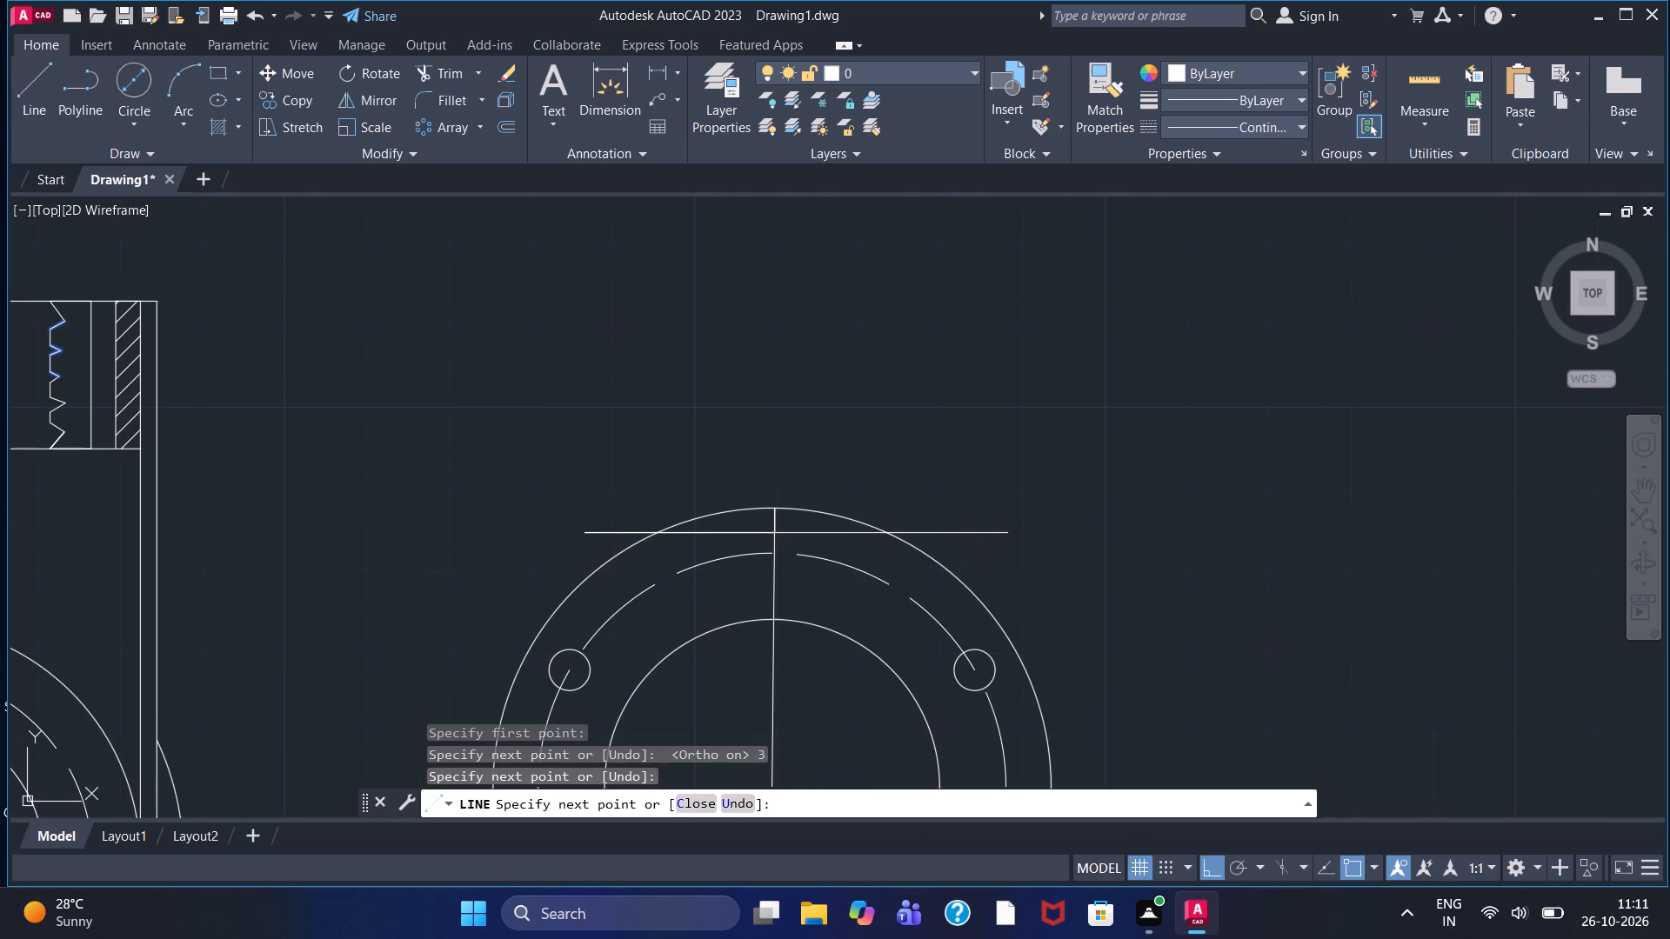
key("Escape")
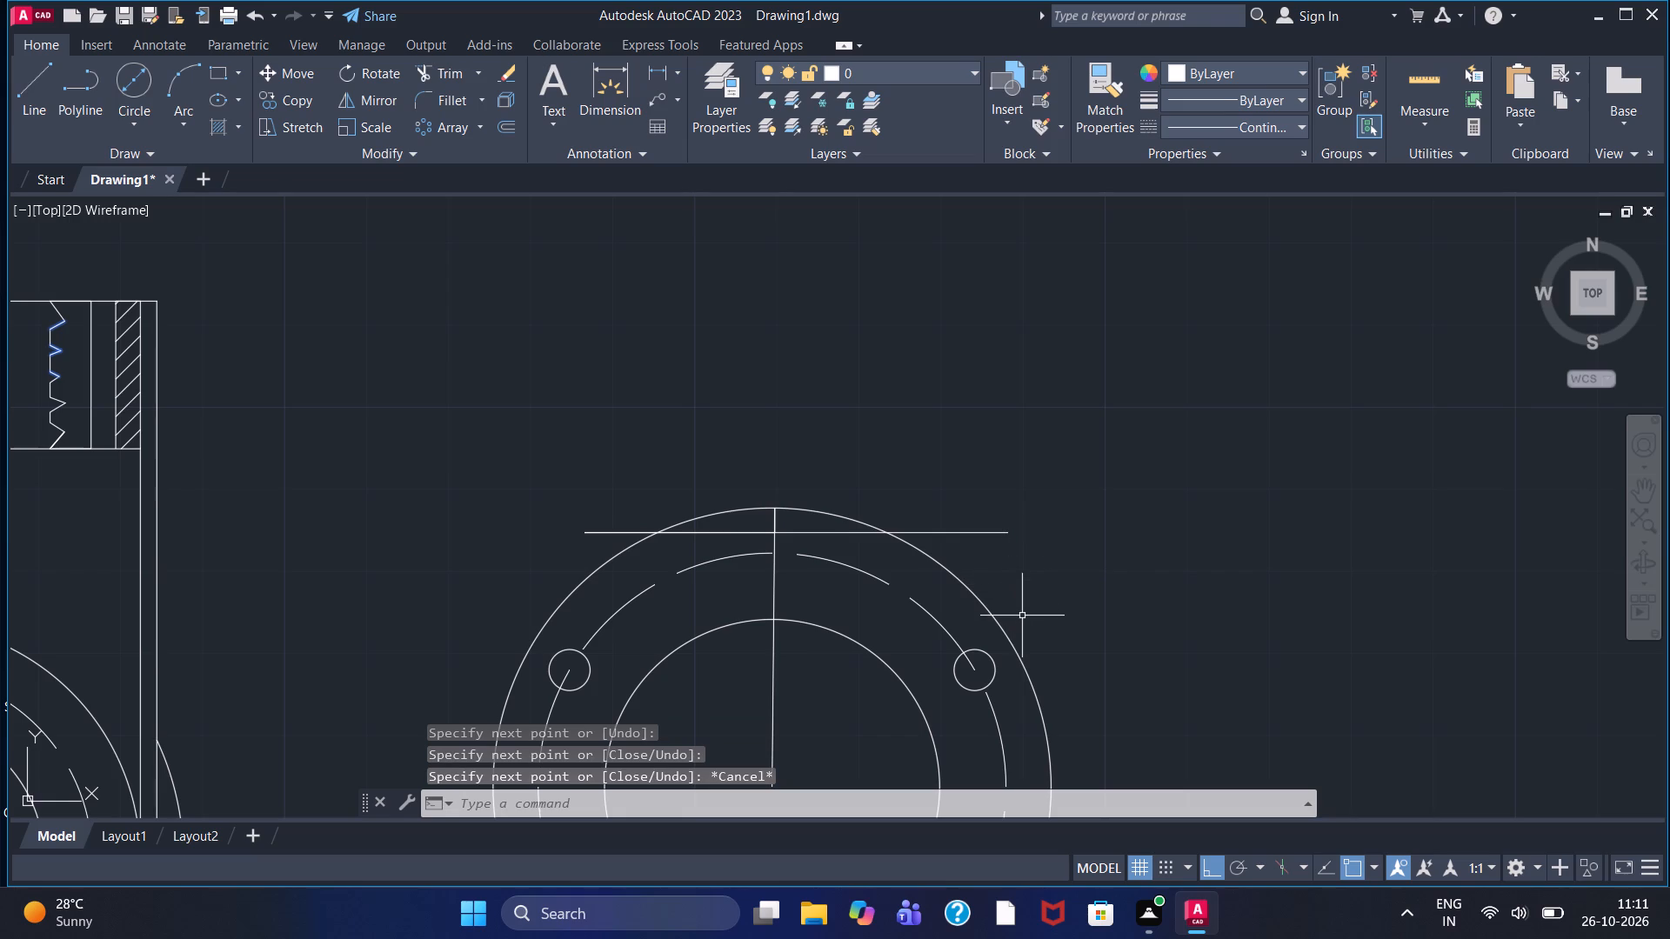
Trim the outer circle's arc and the centre-line stub above the flat, and the flat line's overhangs on both sides of the circle.
left_click(450, 77)
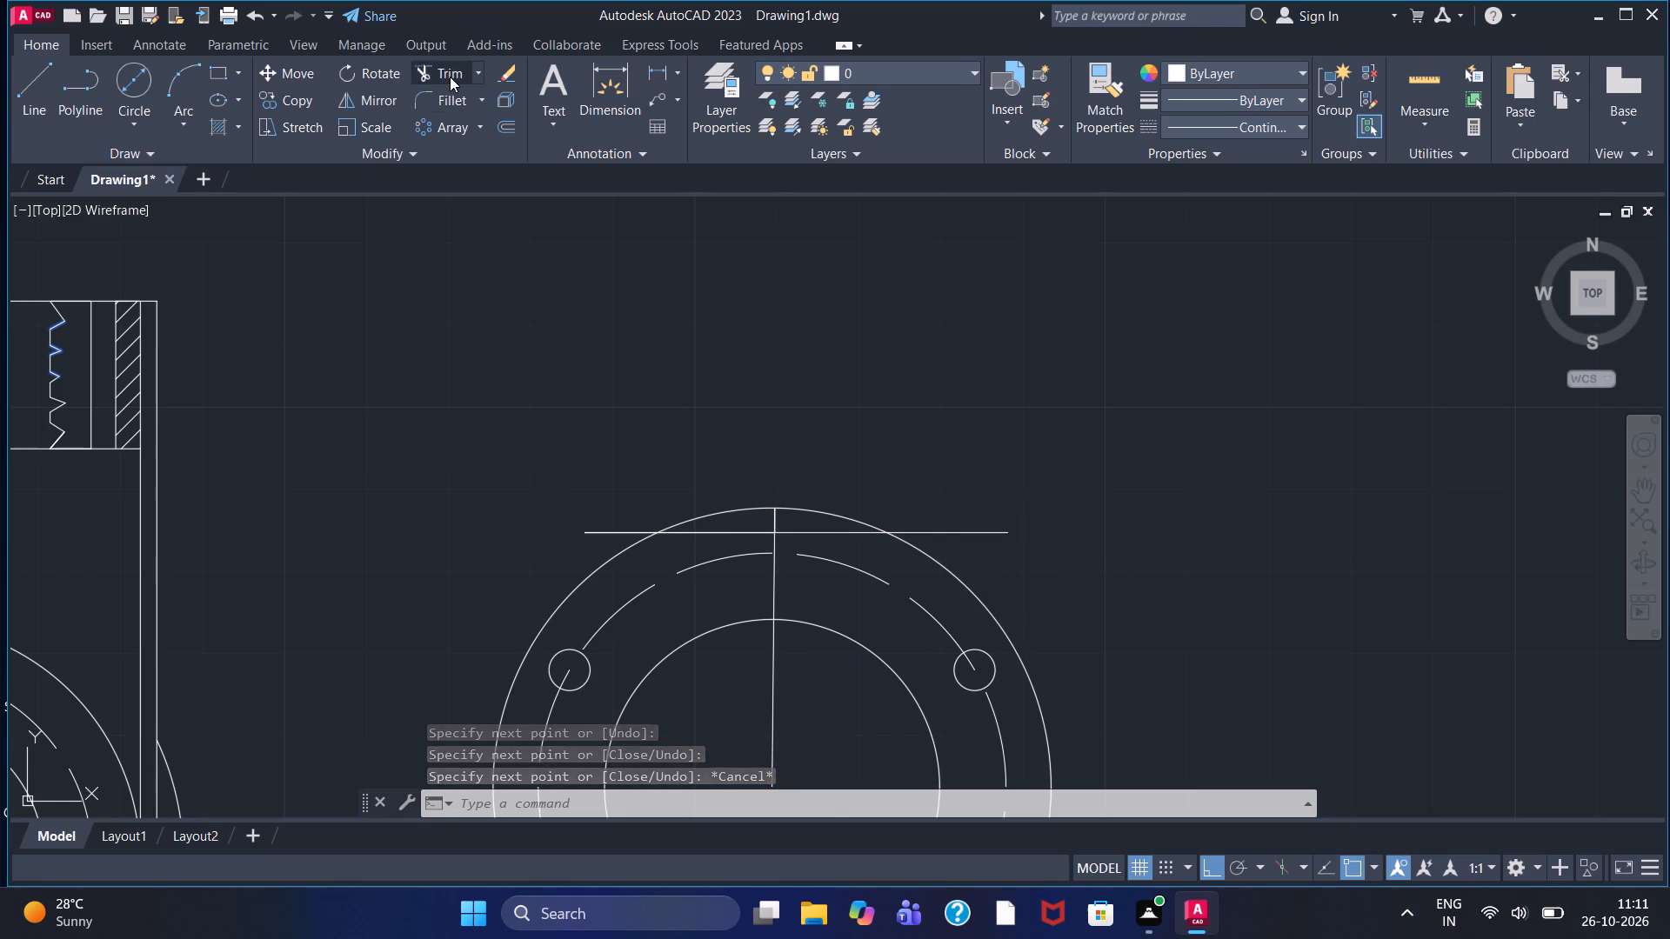
left_click(822, 510)
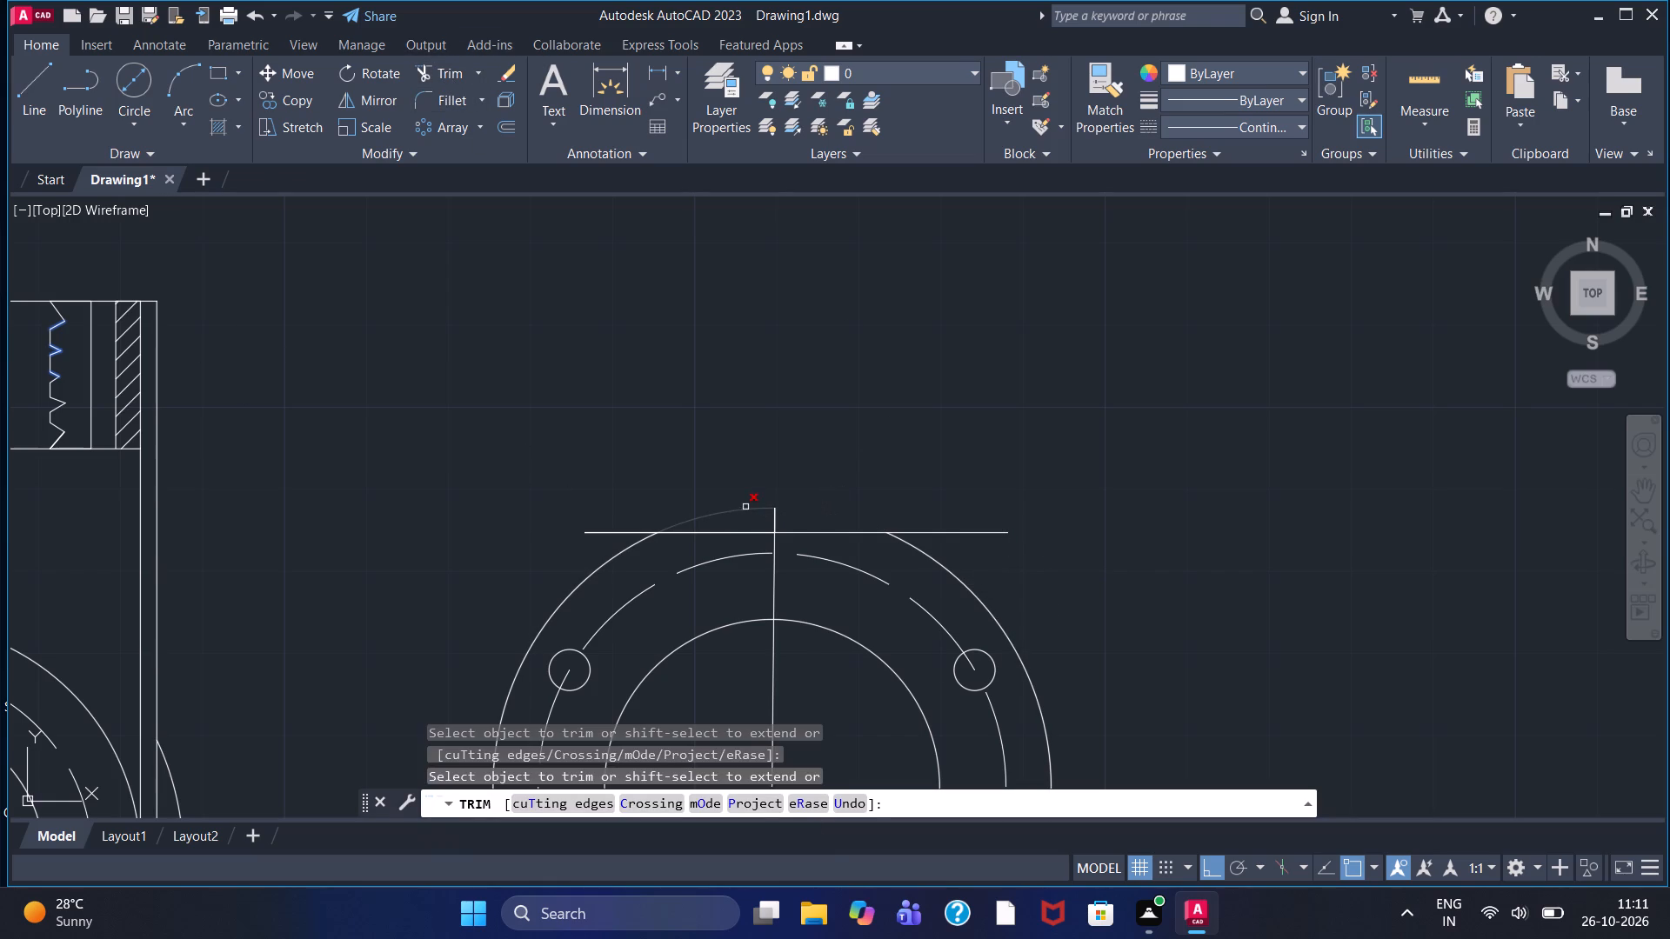
left_click(745, 507)
left_click(774, 513)
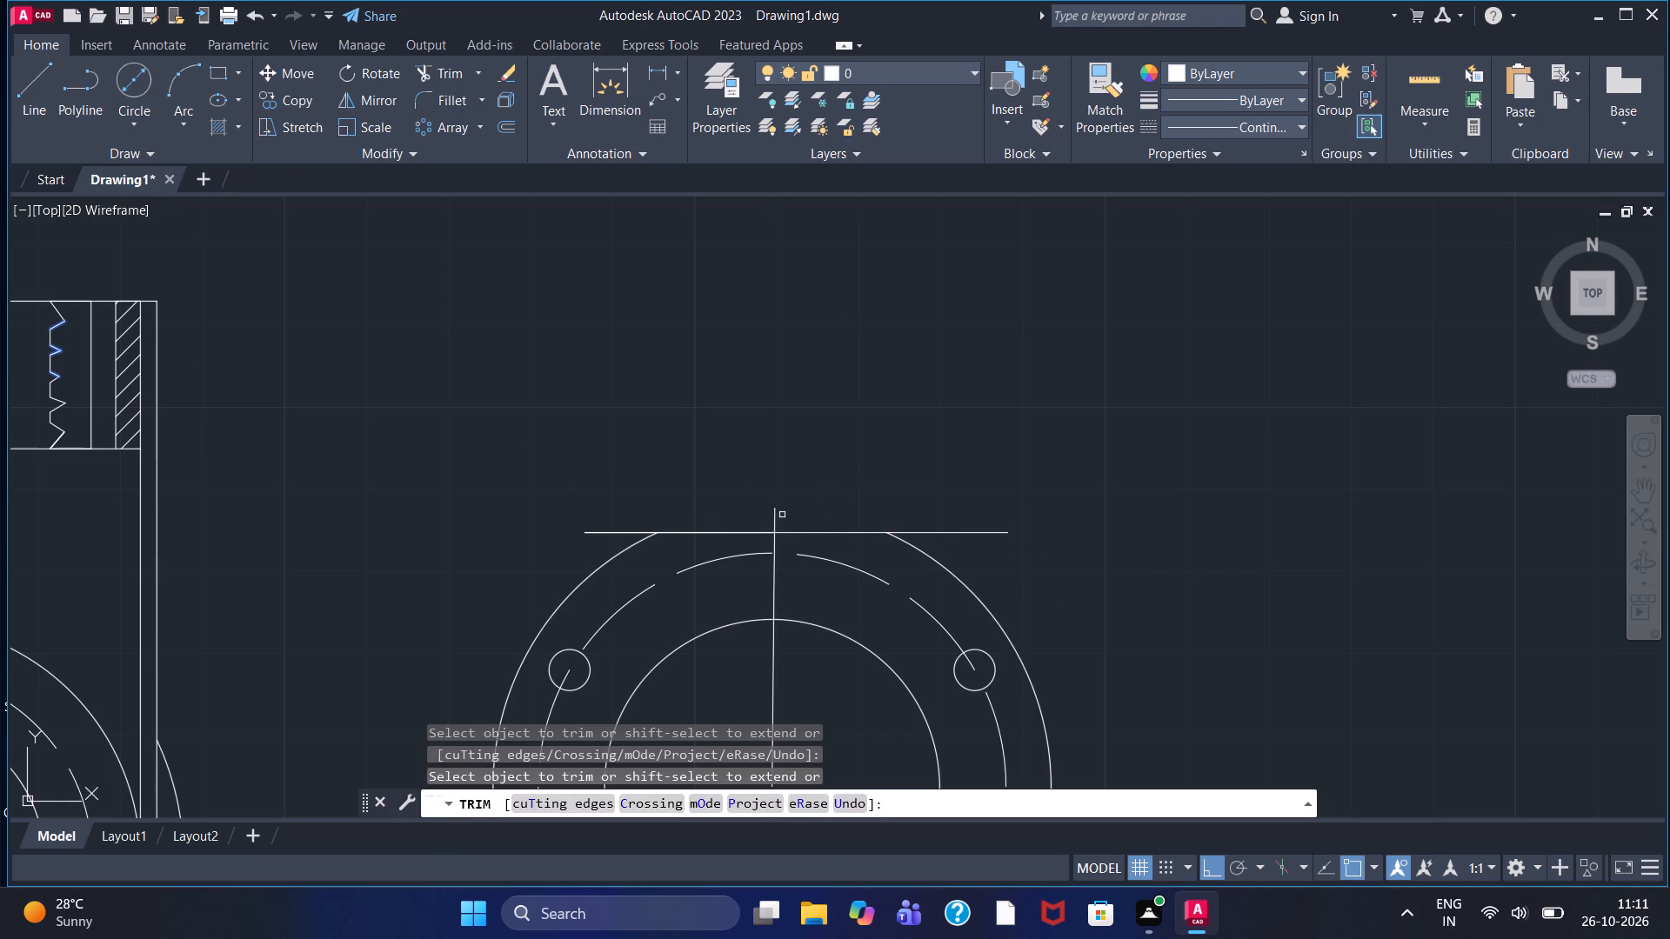
left_click(775, 515)
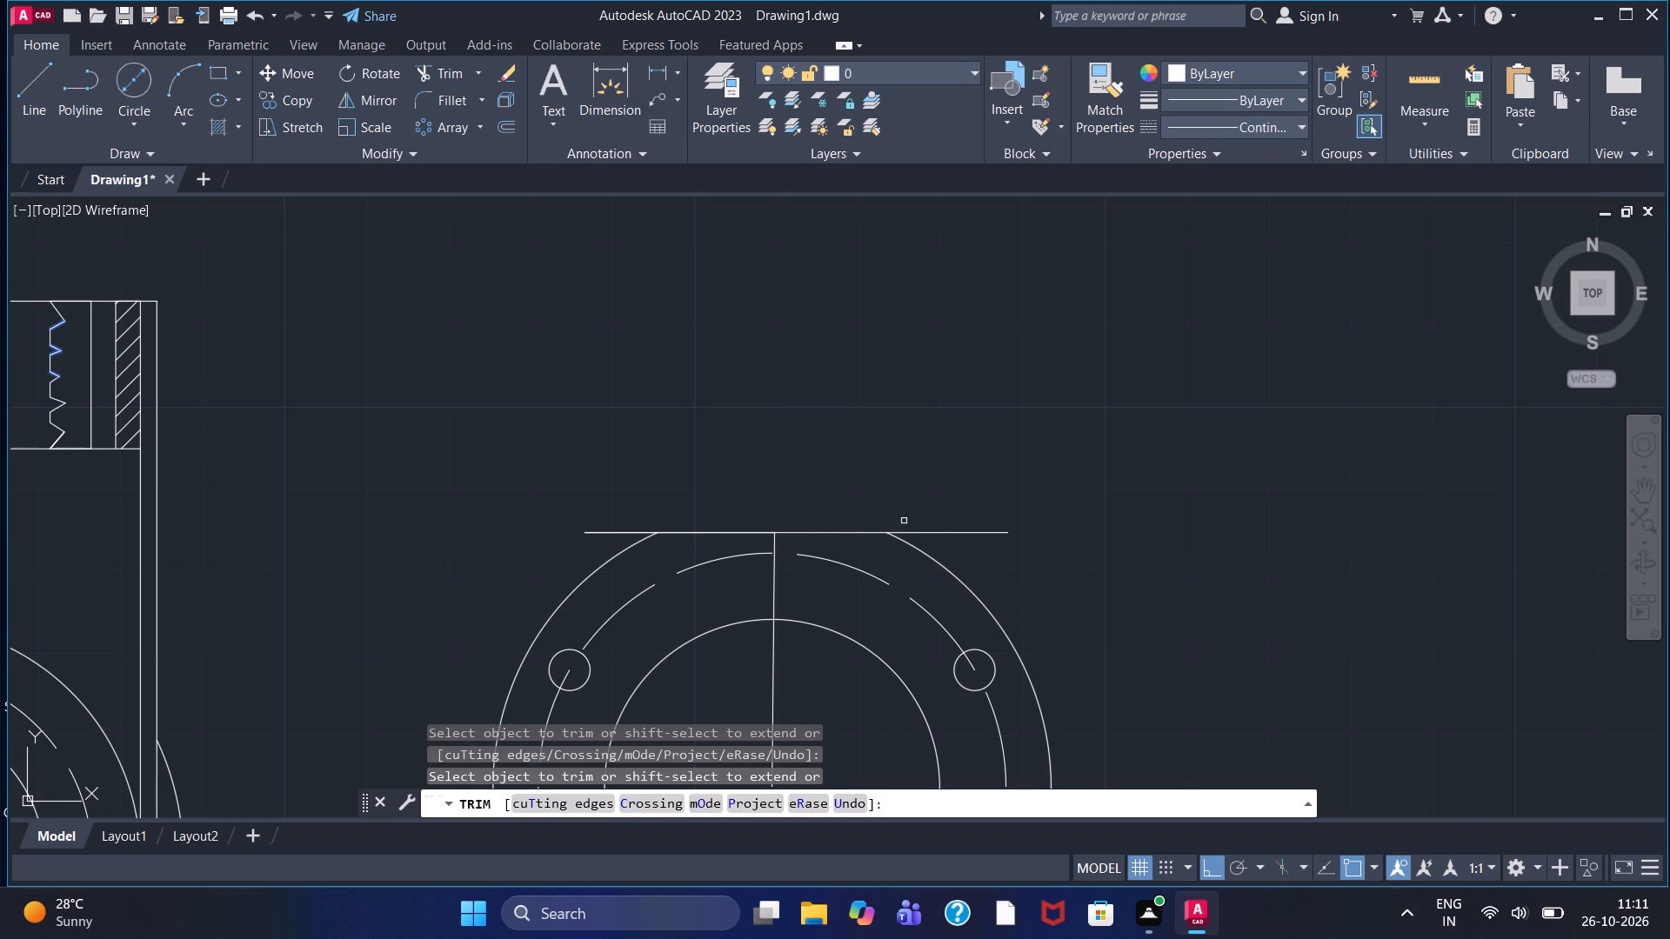
left_click(921, 531)
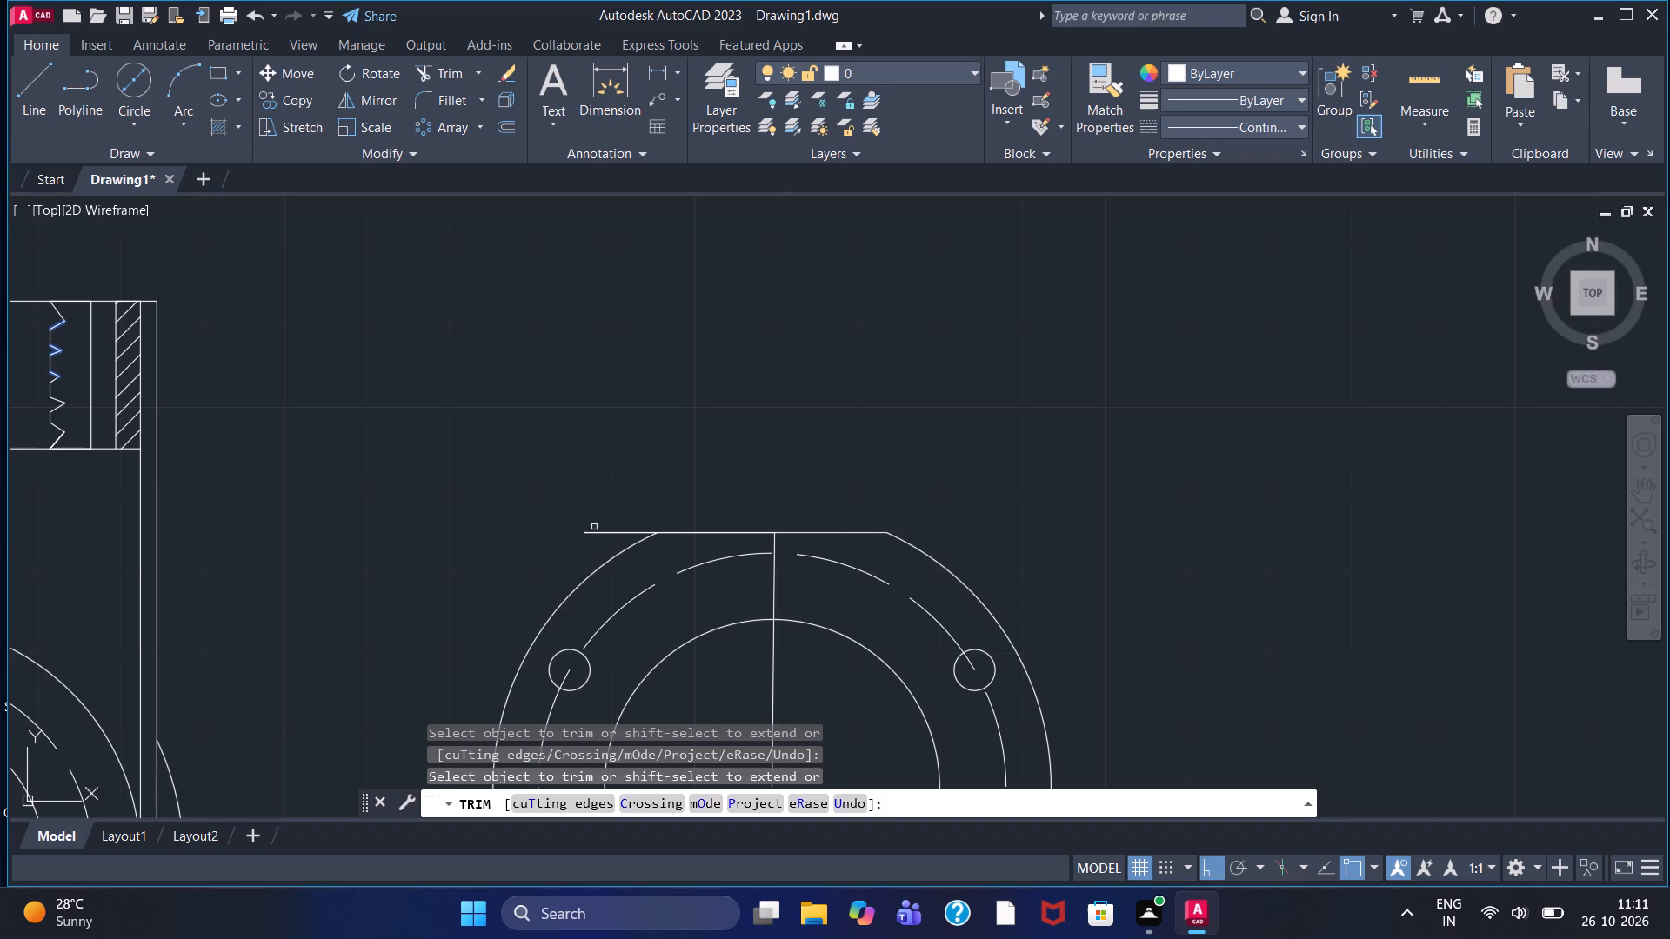
left_click(599, 530)
left_click(611, 529)
left_click(694, 533)
Draw an open stepped profile right of the second view: 35 across, down, 10 back, about 15 up, about 11 back, up, and about 18 back.
scroll(838, 549, "down", 1)
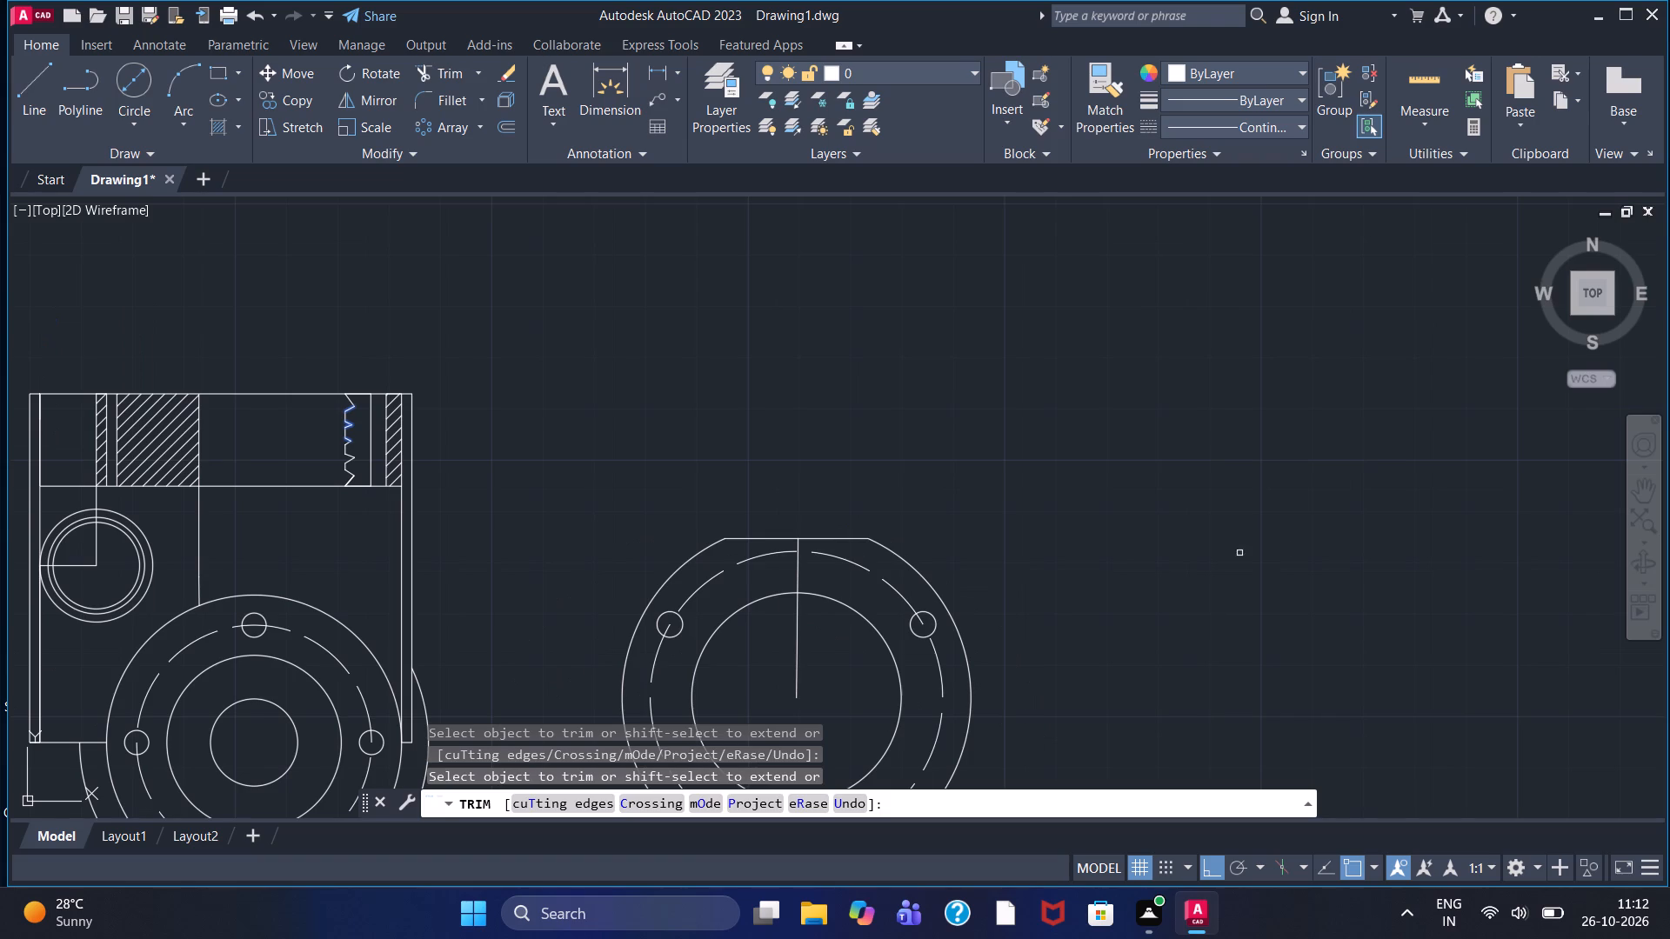
middle_click_drag(1119, 591, 996, 423)
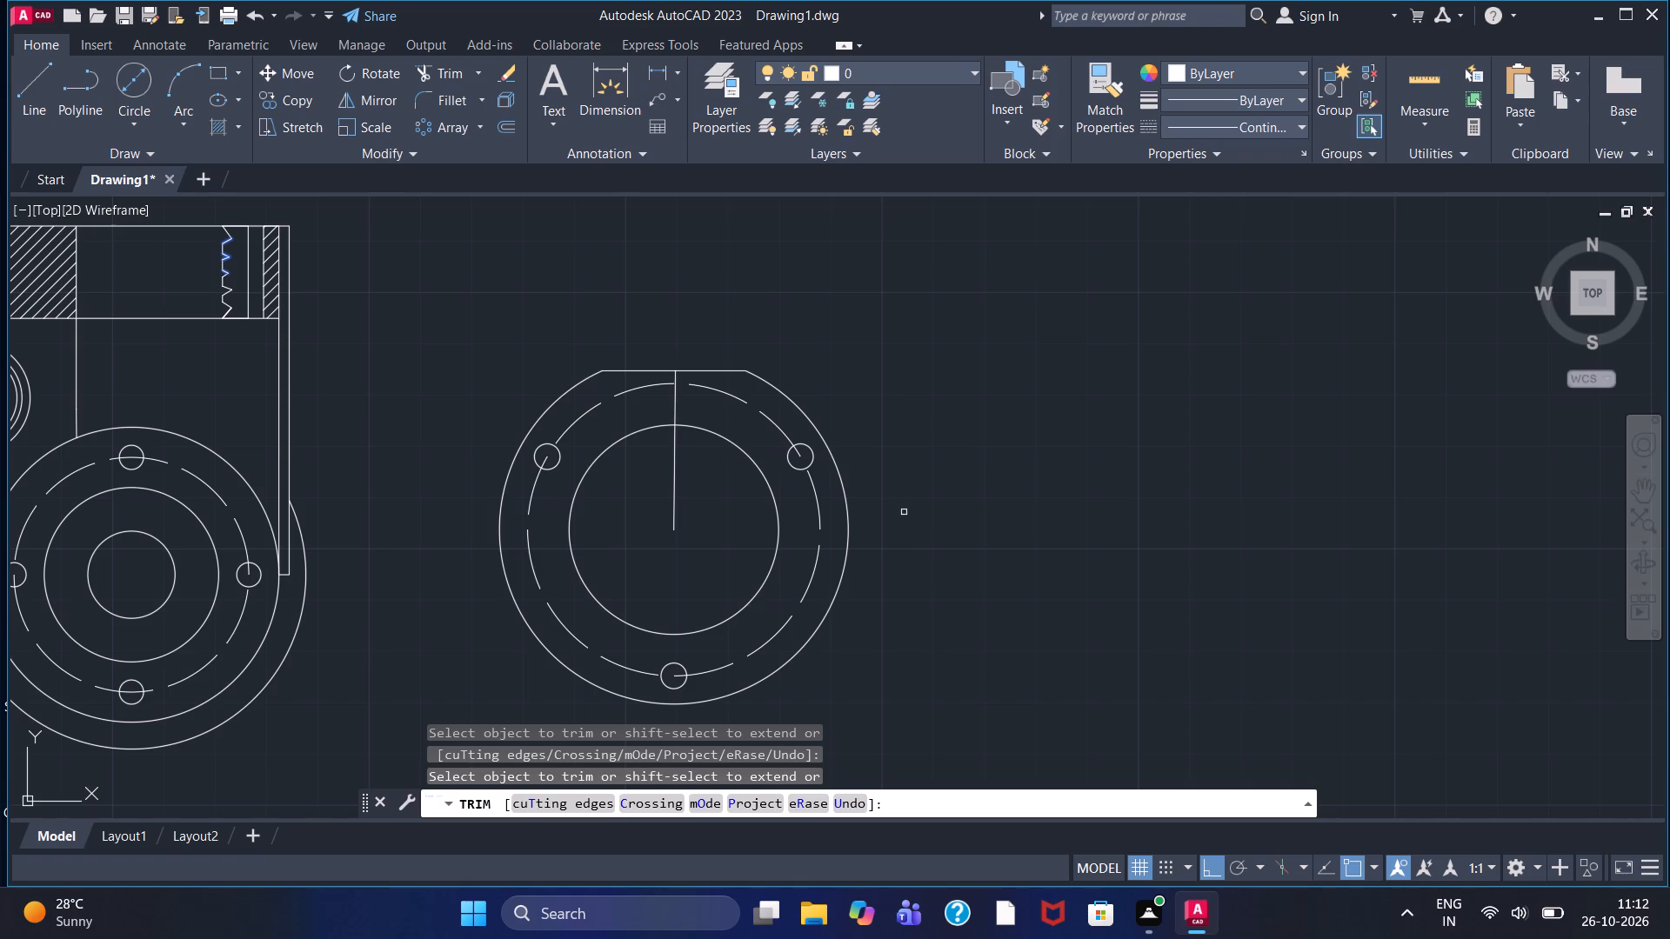
scroll(901, 514, "down", 1)
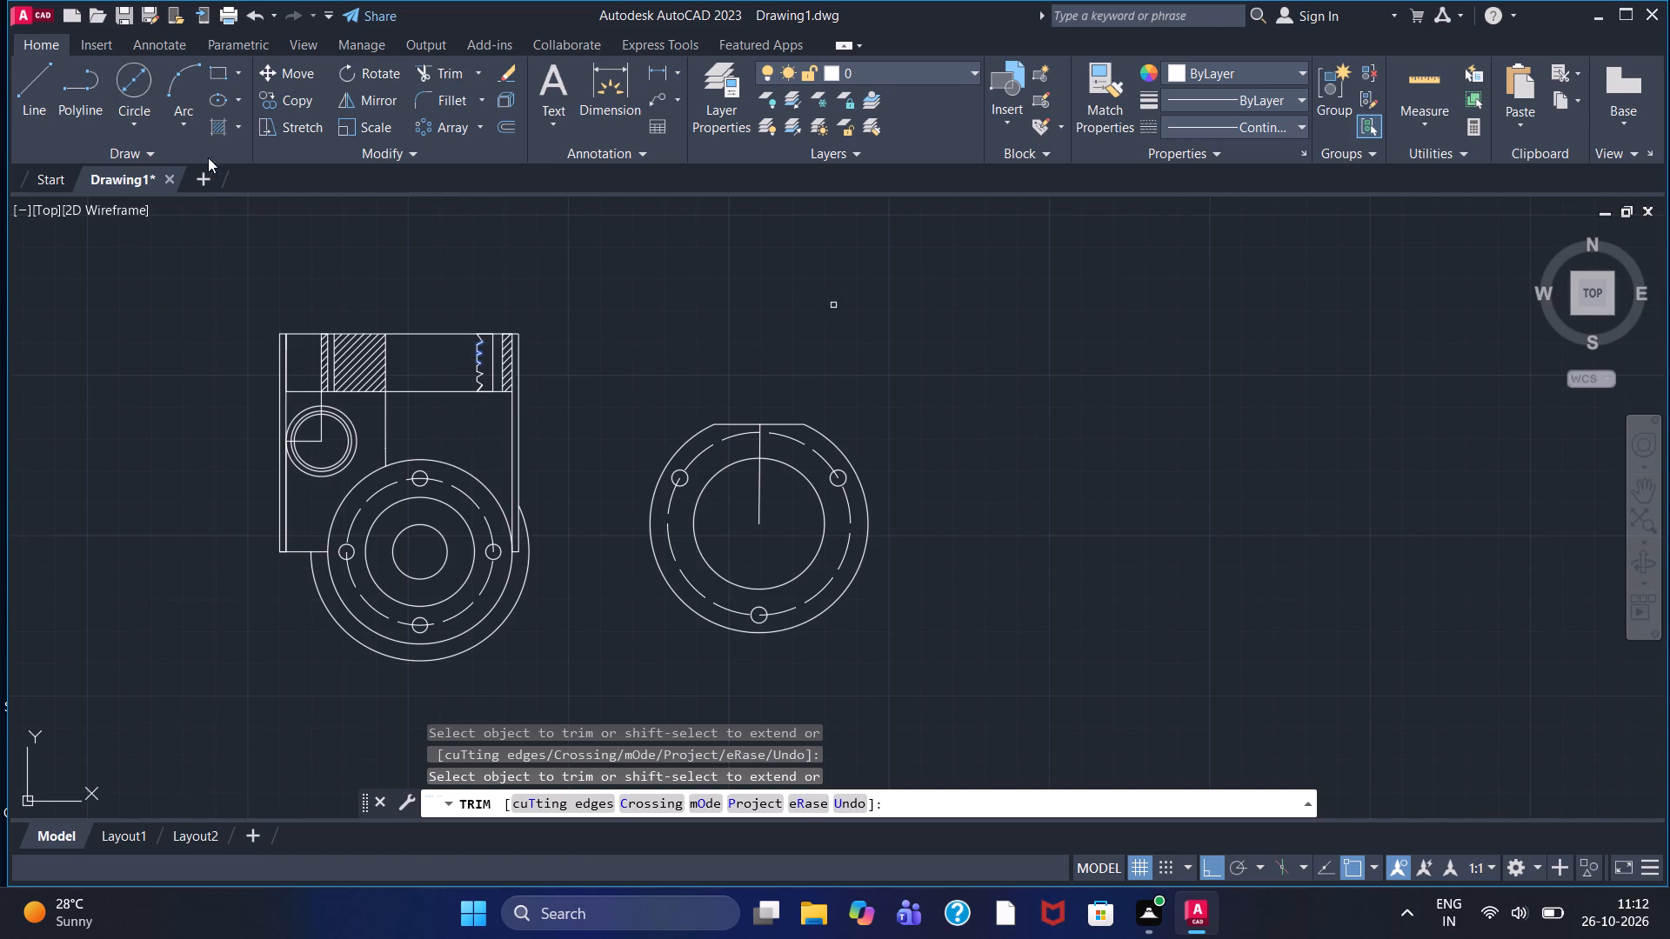
left_click(30, 85)
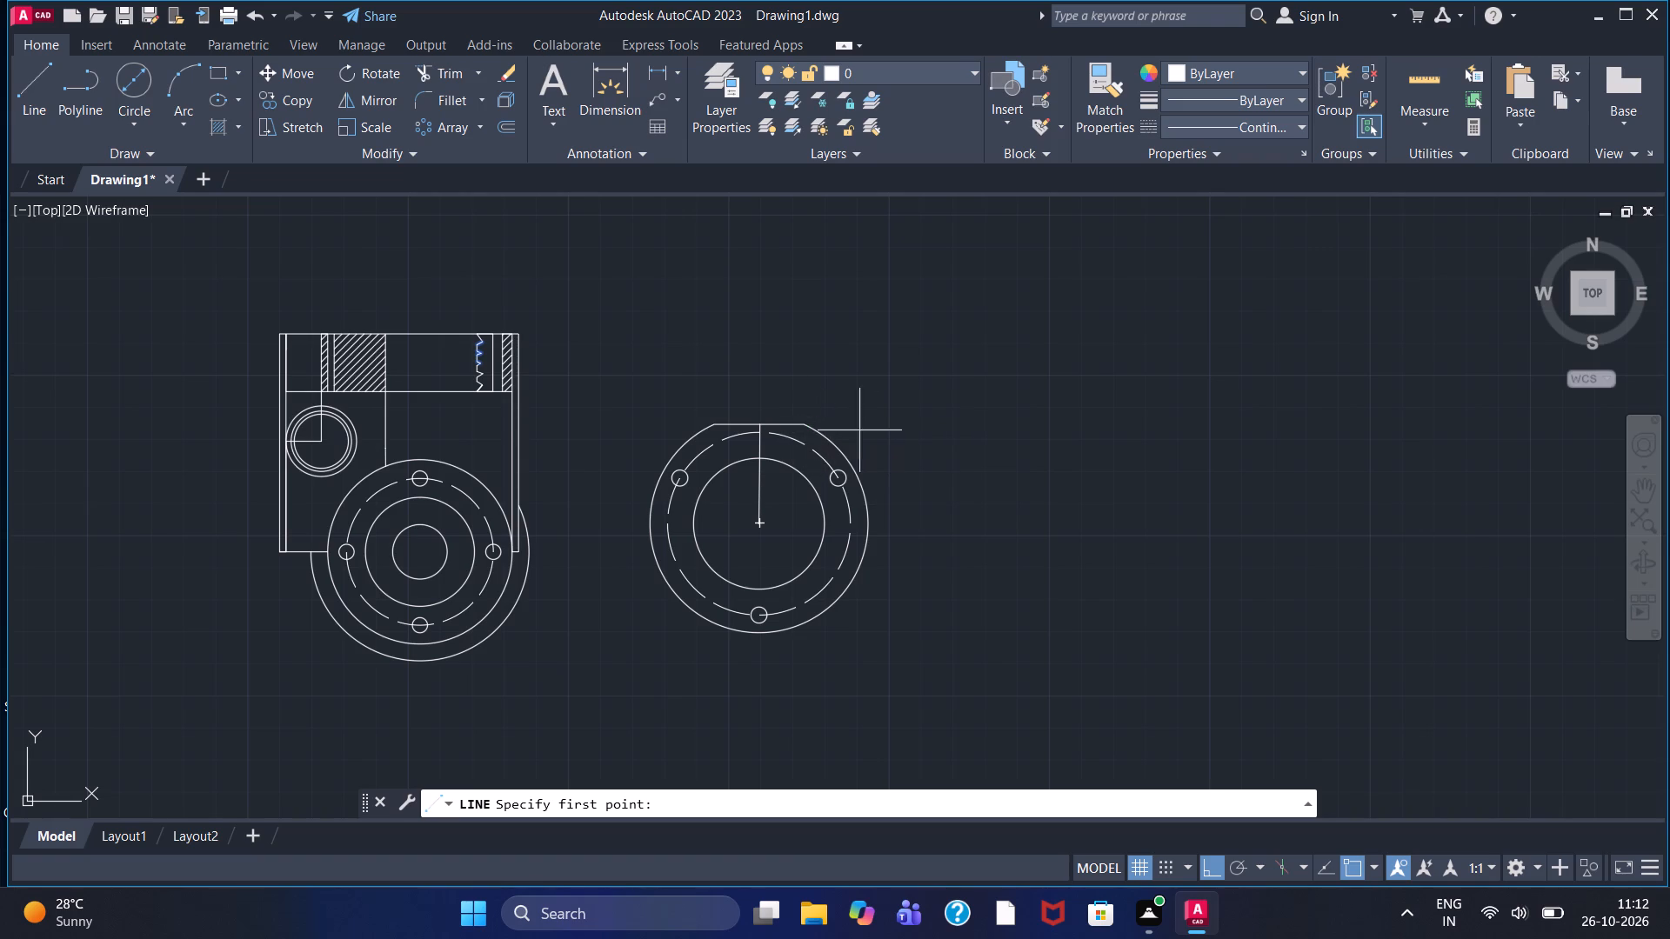
left_click(938, 427)
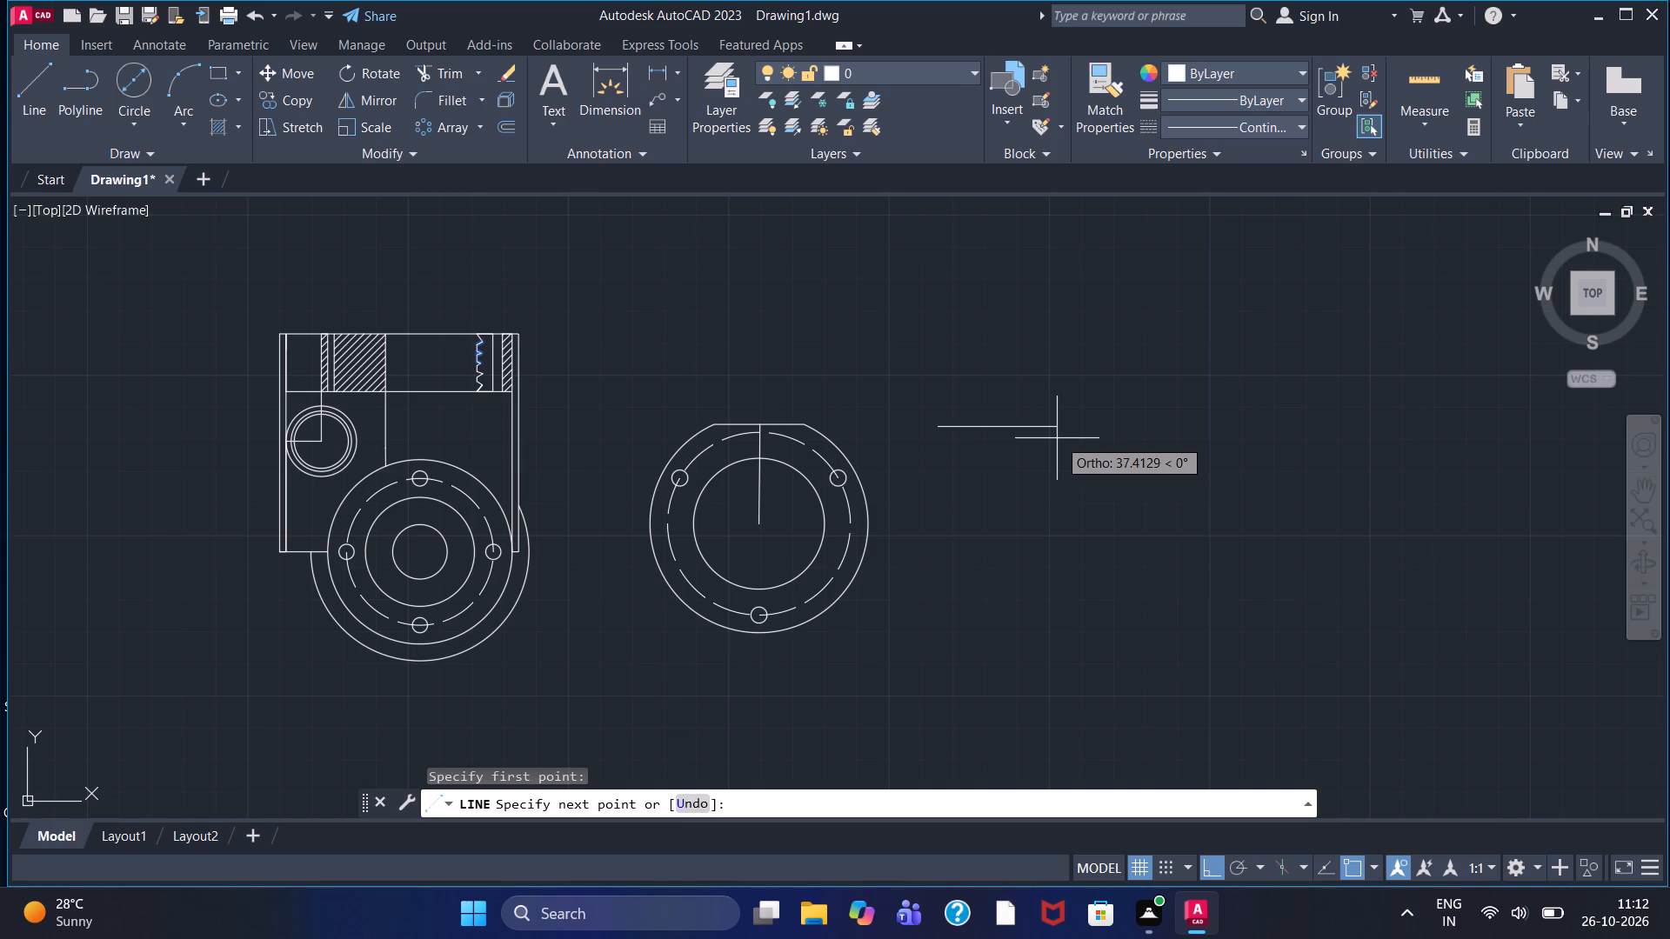
type("35")
key("Return")
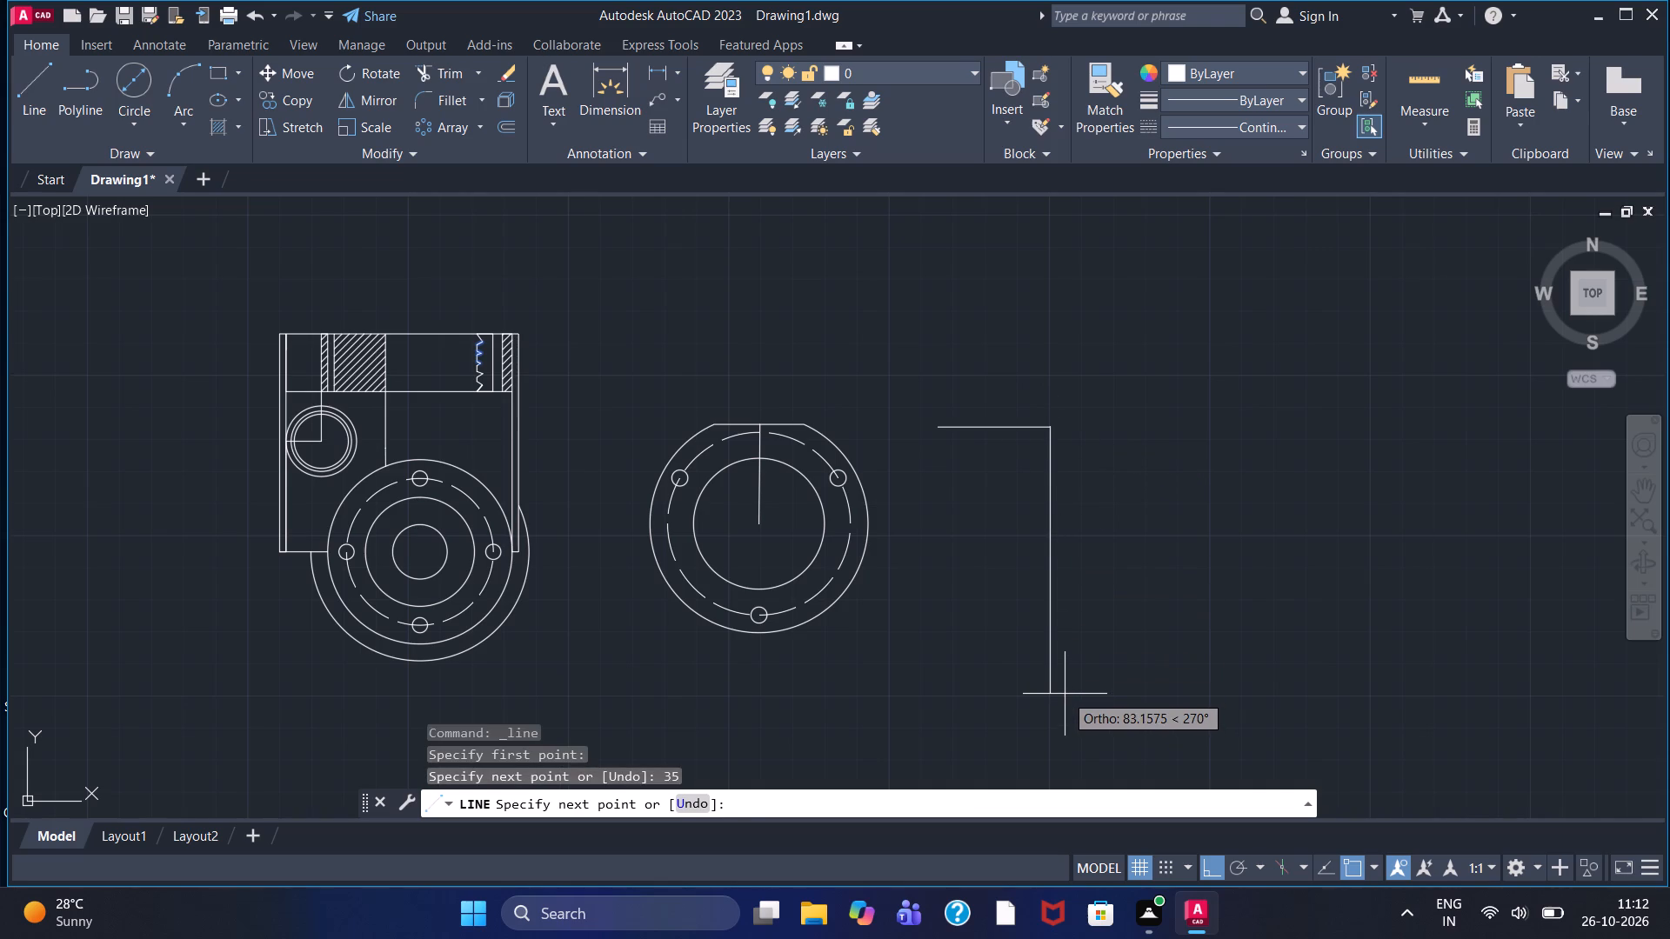
left_click(1059, 647)
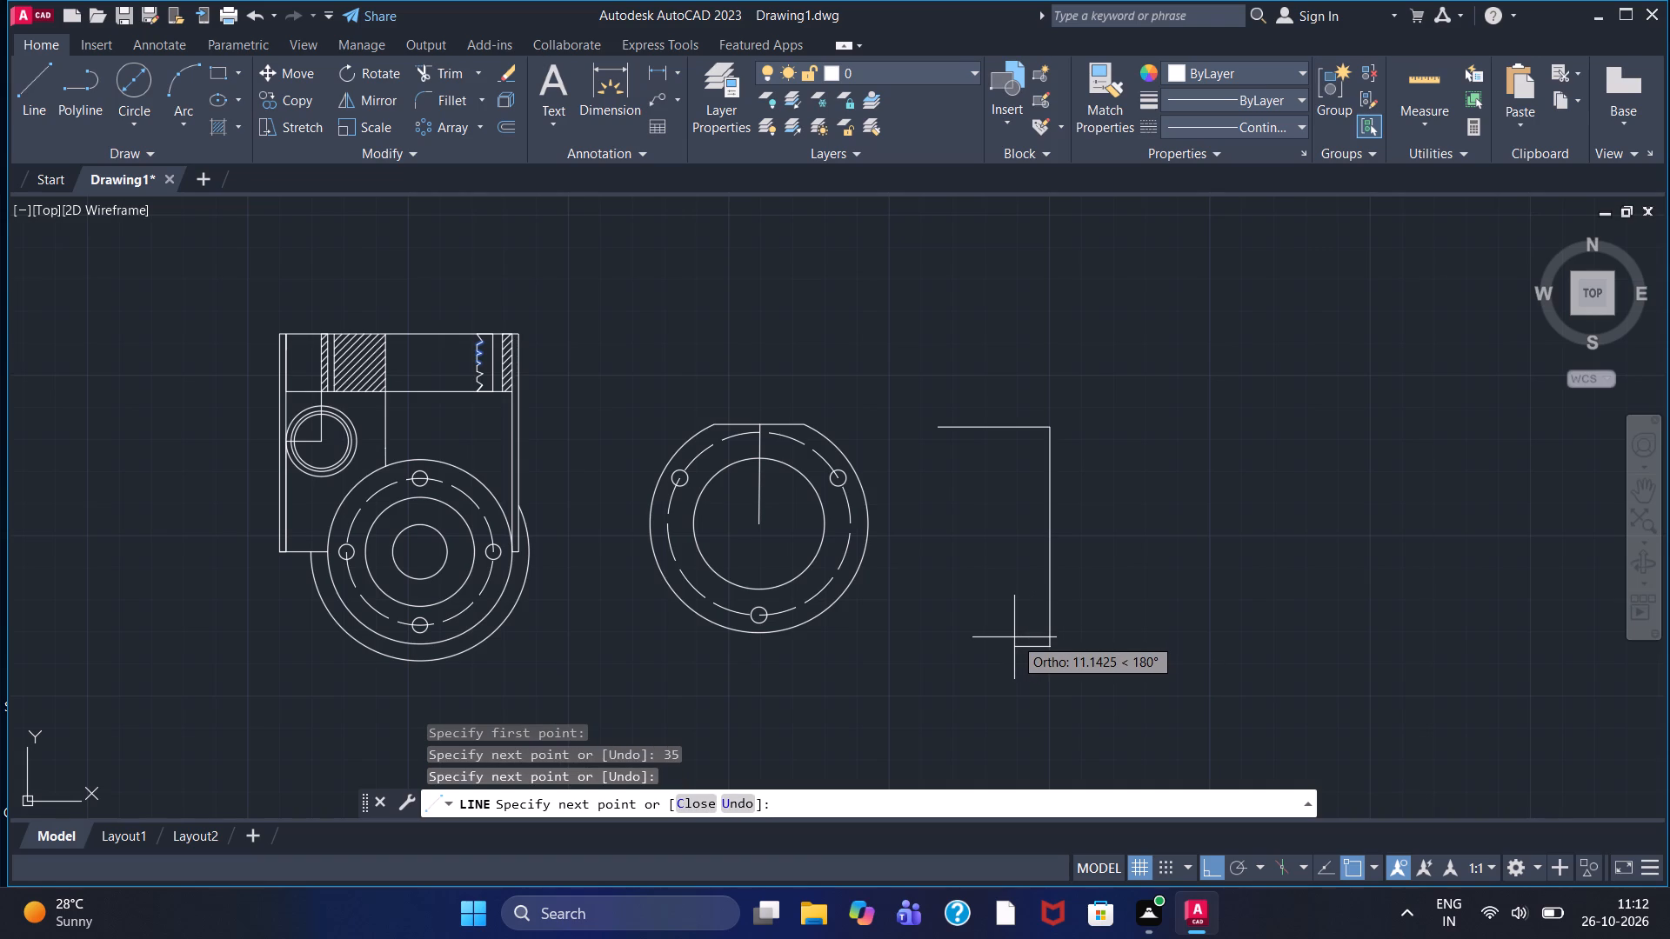
type("10")
key("Return")
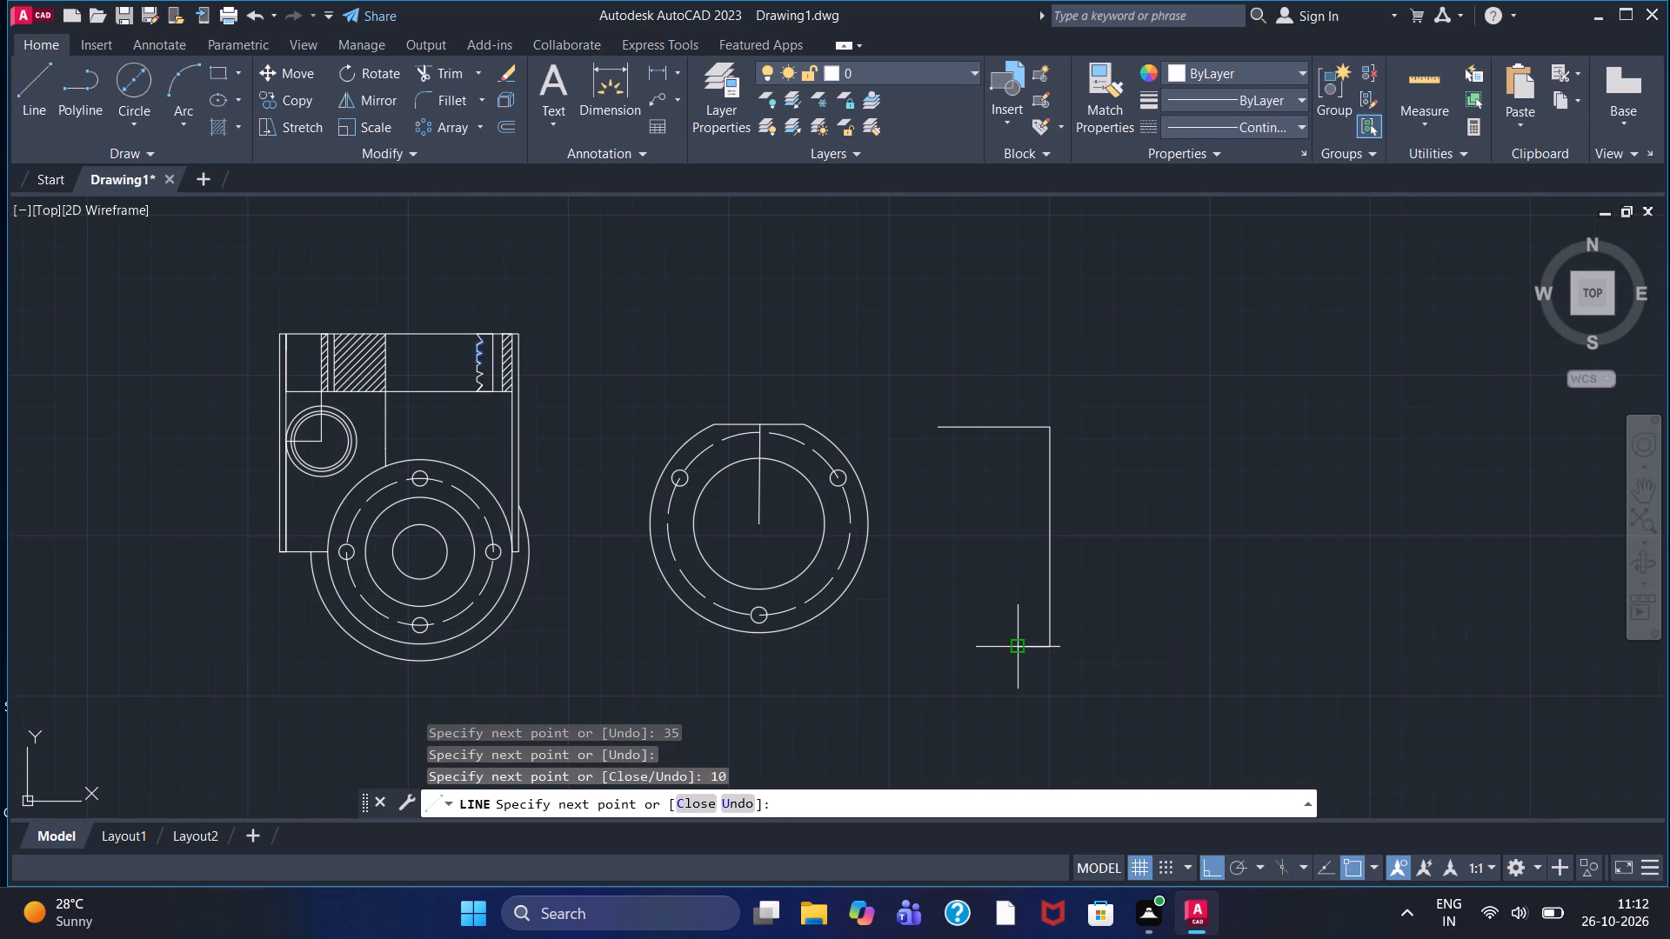
left_click(1025, 597)
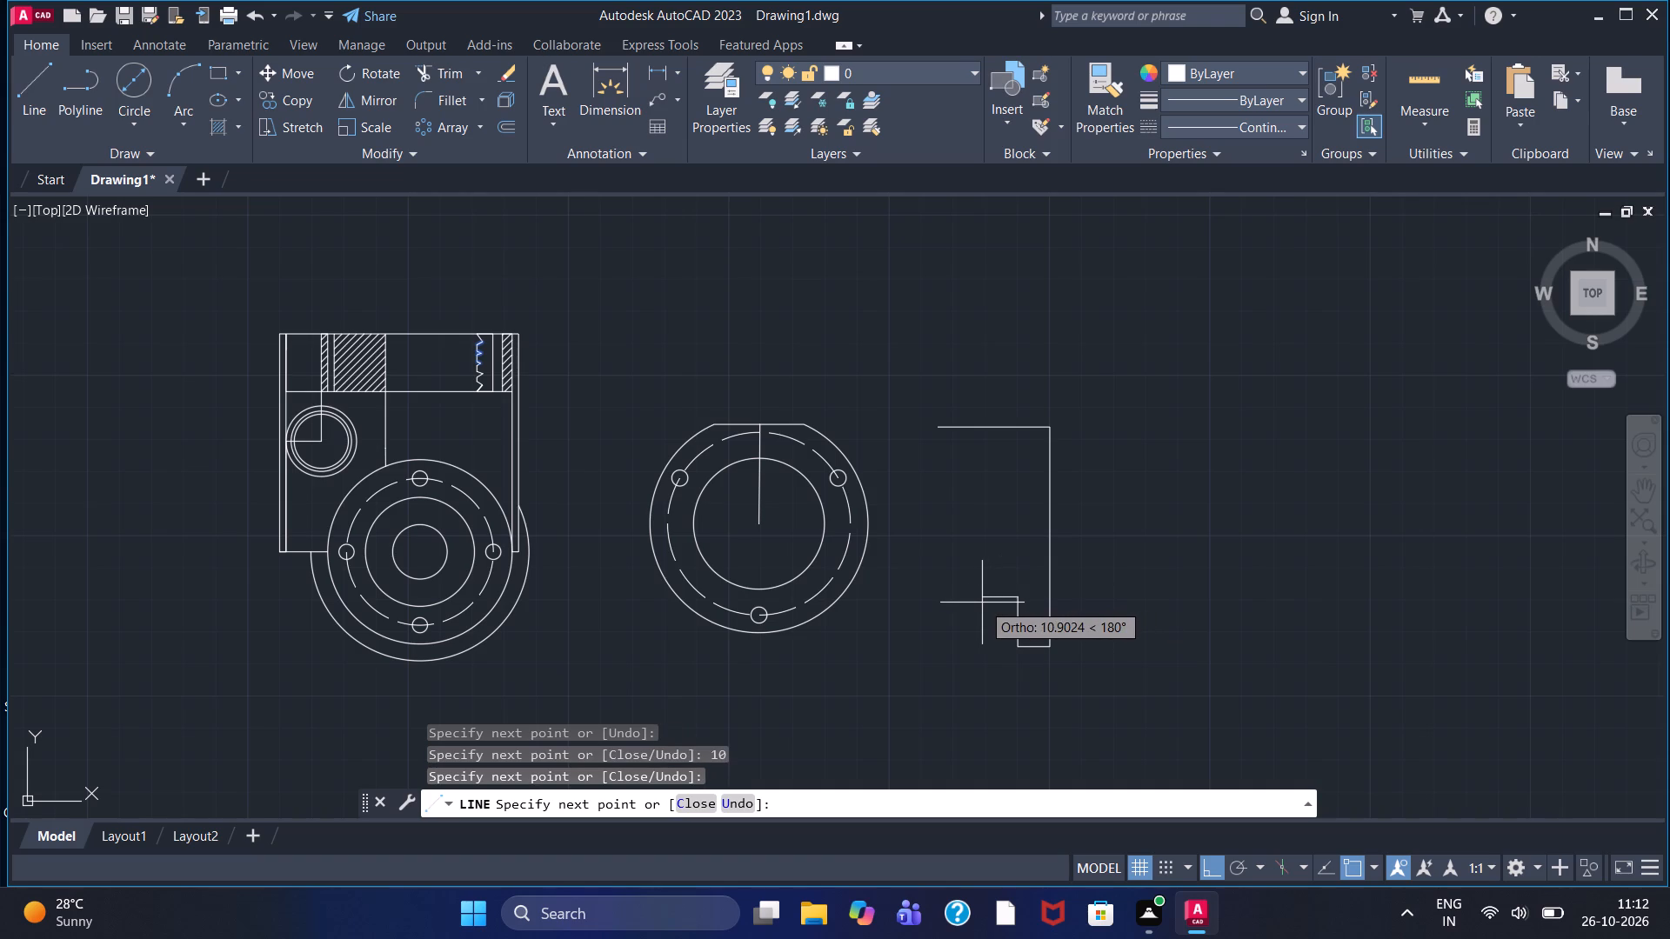
left_click(979, 603)
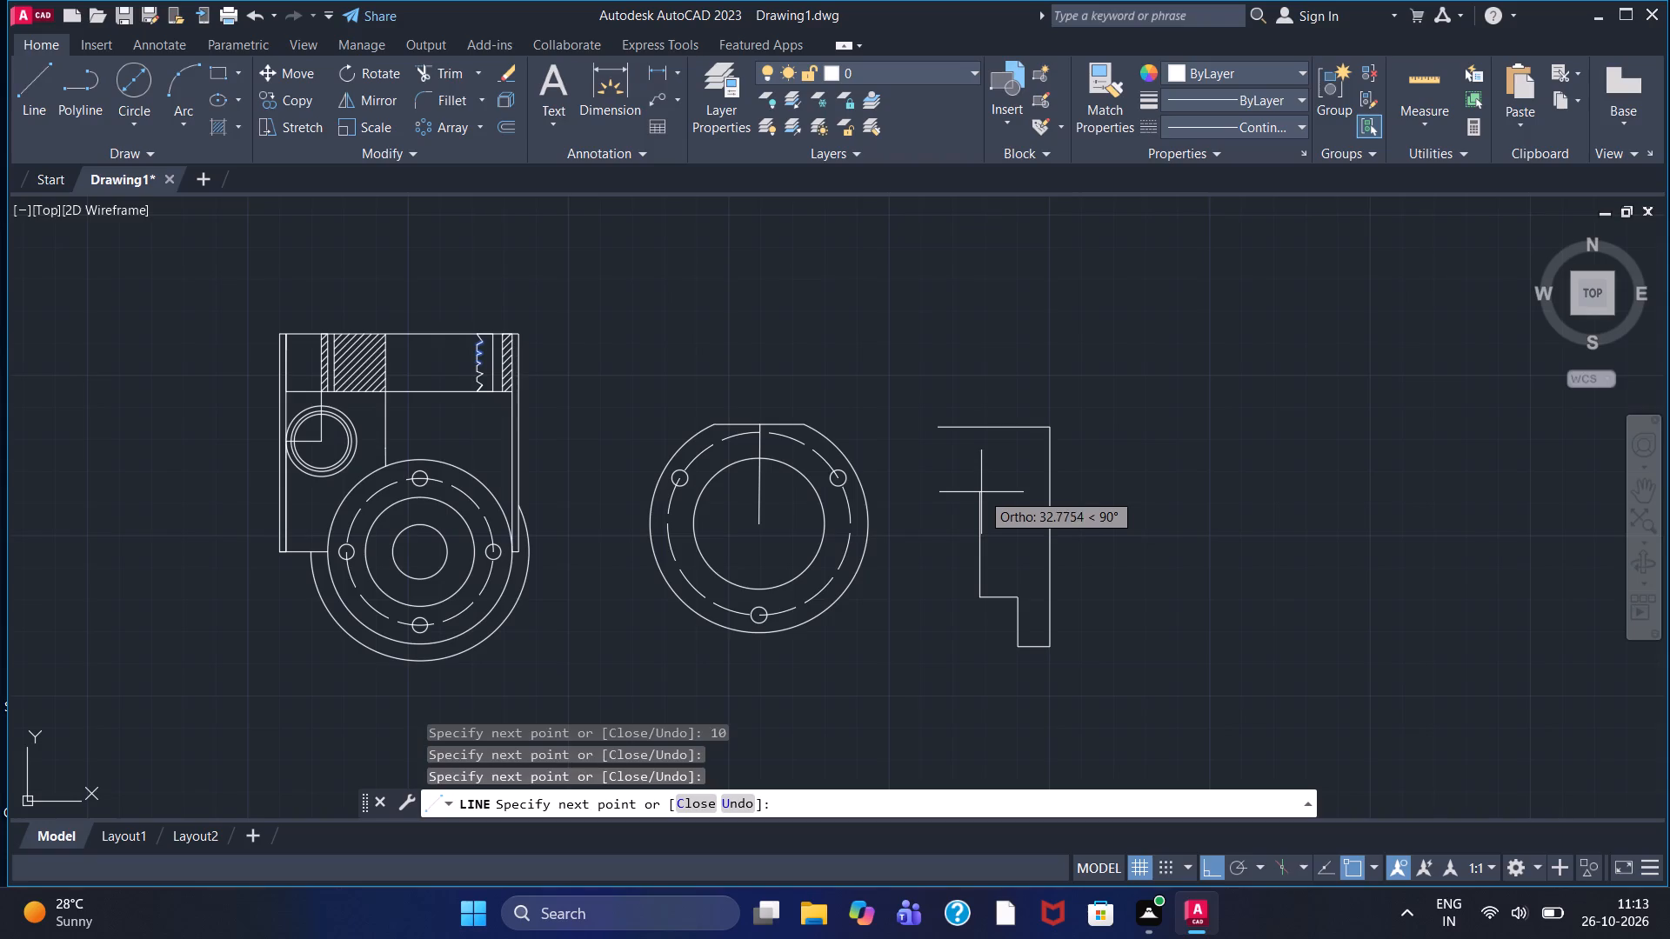
left_click(979, 482)
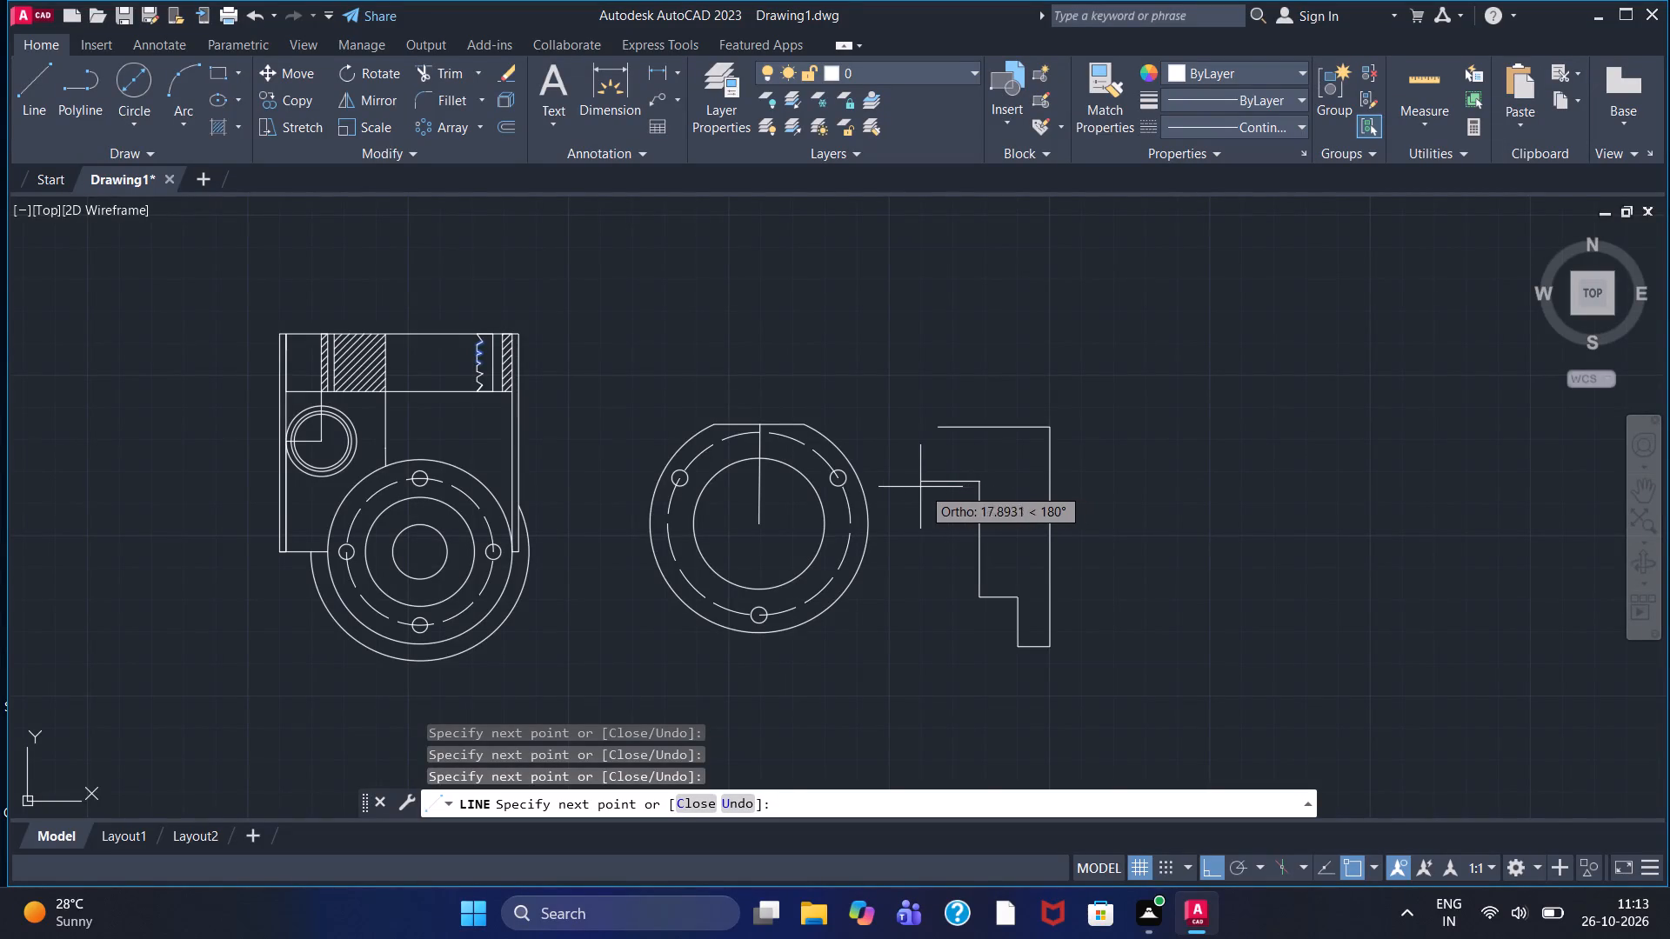
left_click(920, 487)
right_click(919, 487)
left_click(965, 502)
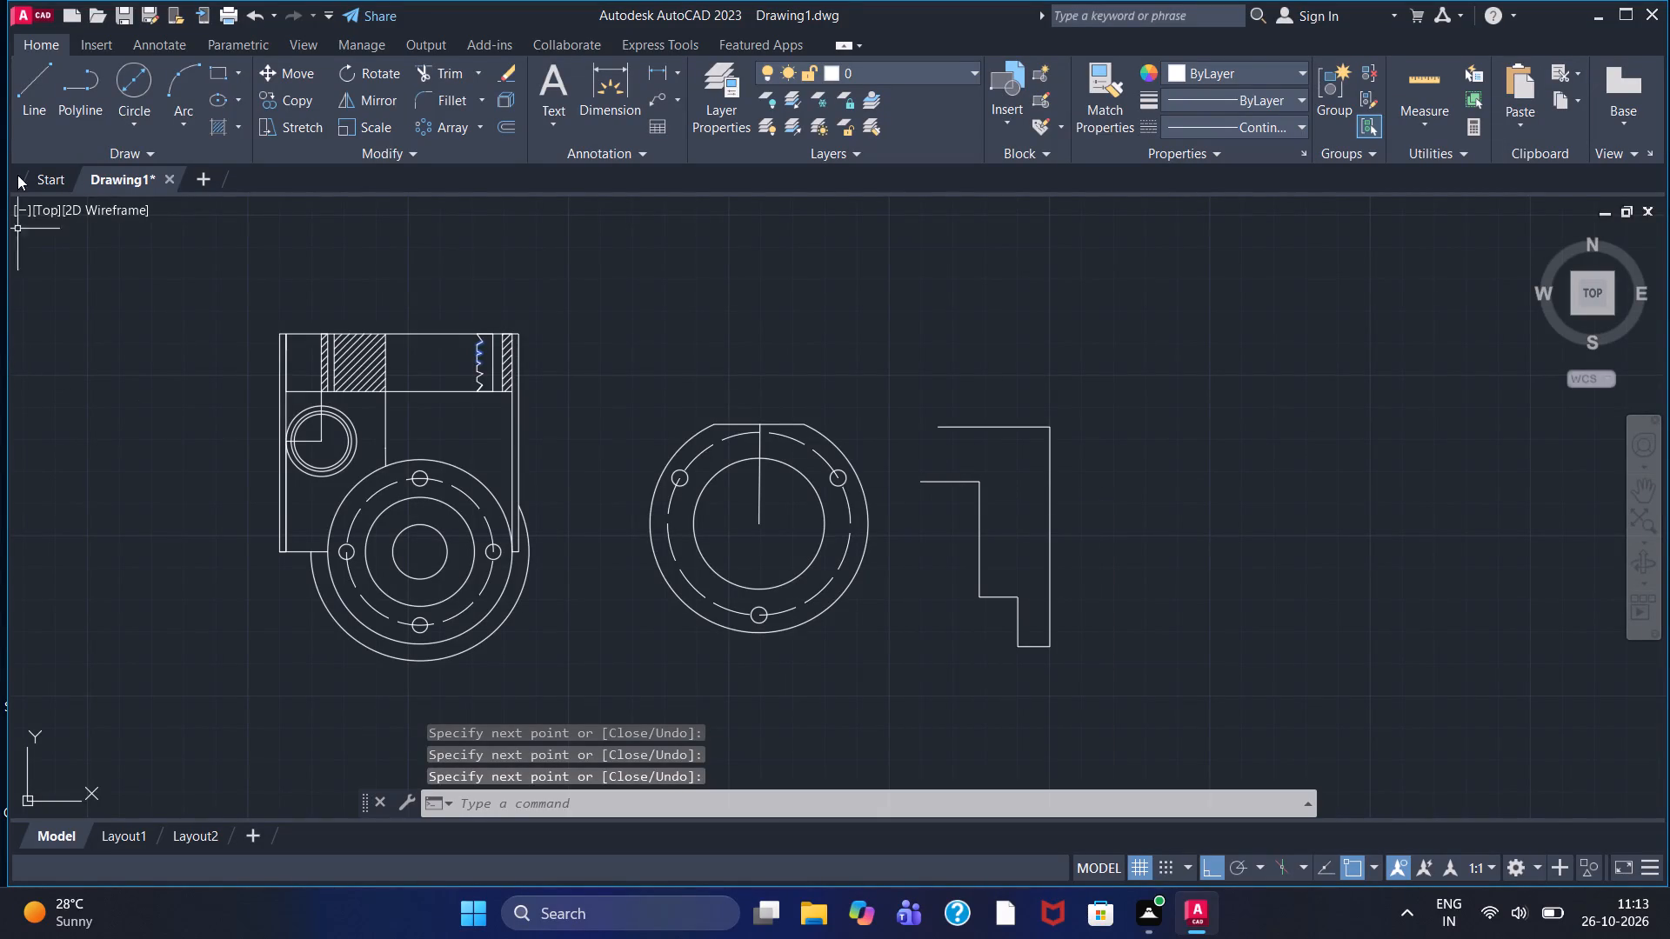
Close the stepped profile with a vertical line from the top edge's left end down past the upper step line, trimming both overhangs.
left_click_drag(20, 103, 30, 108)
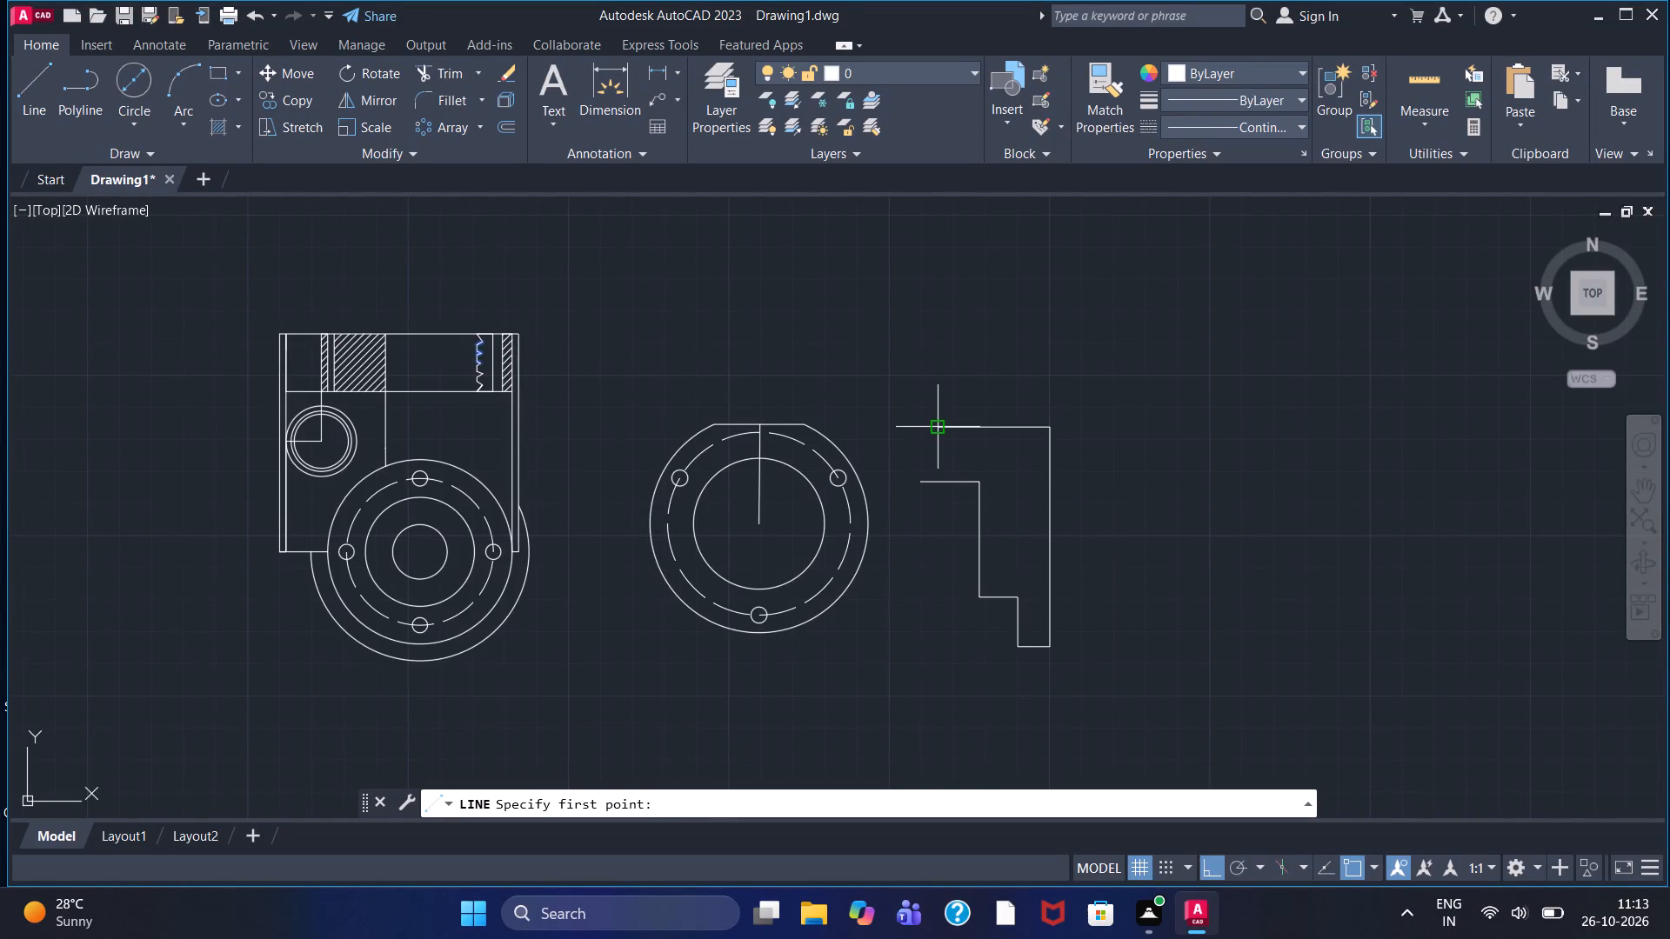
left_click(938, 423)
left_click(943, 512)
right_click(943, 512)
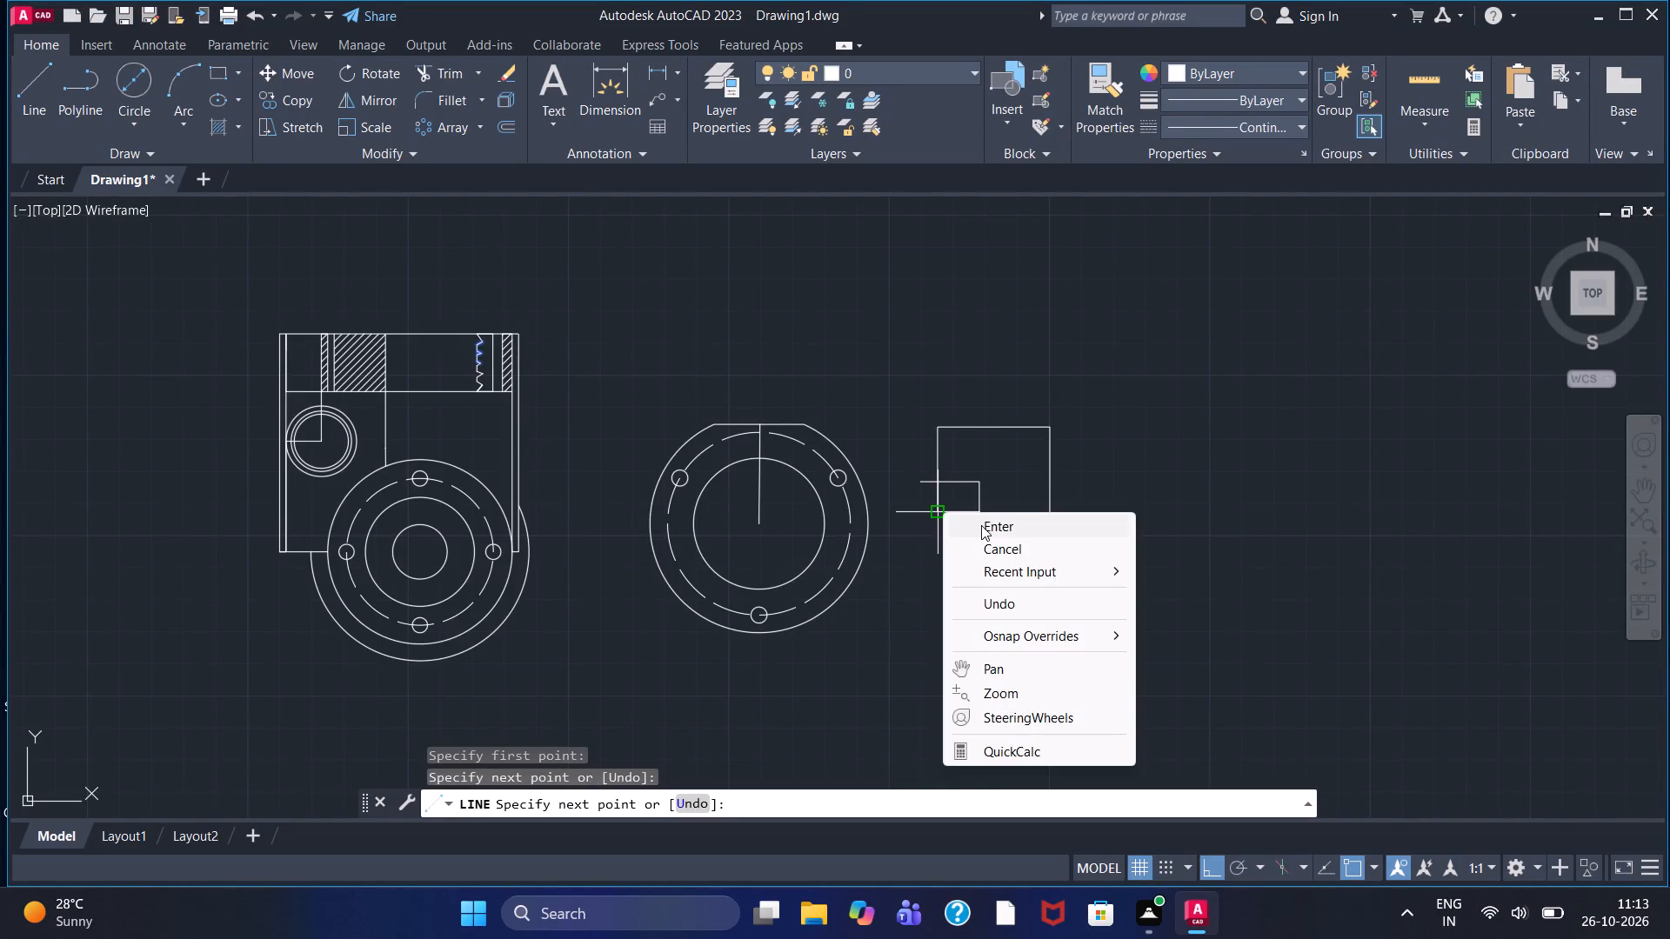
left_click(981, 525)
left_click(431, 76)
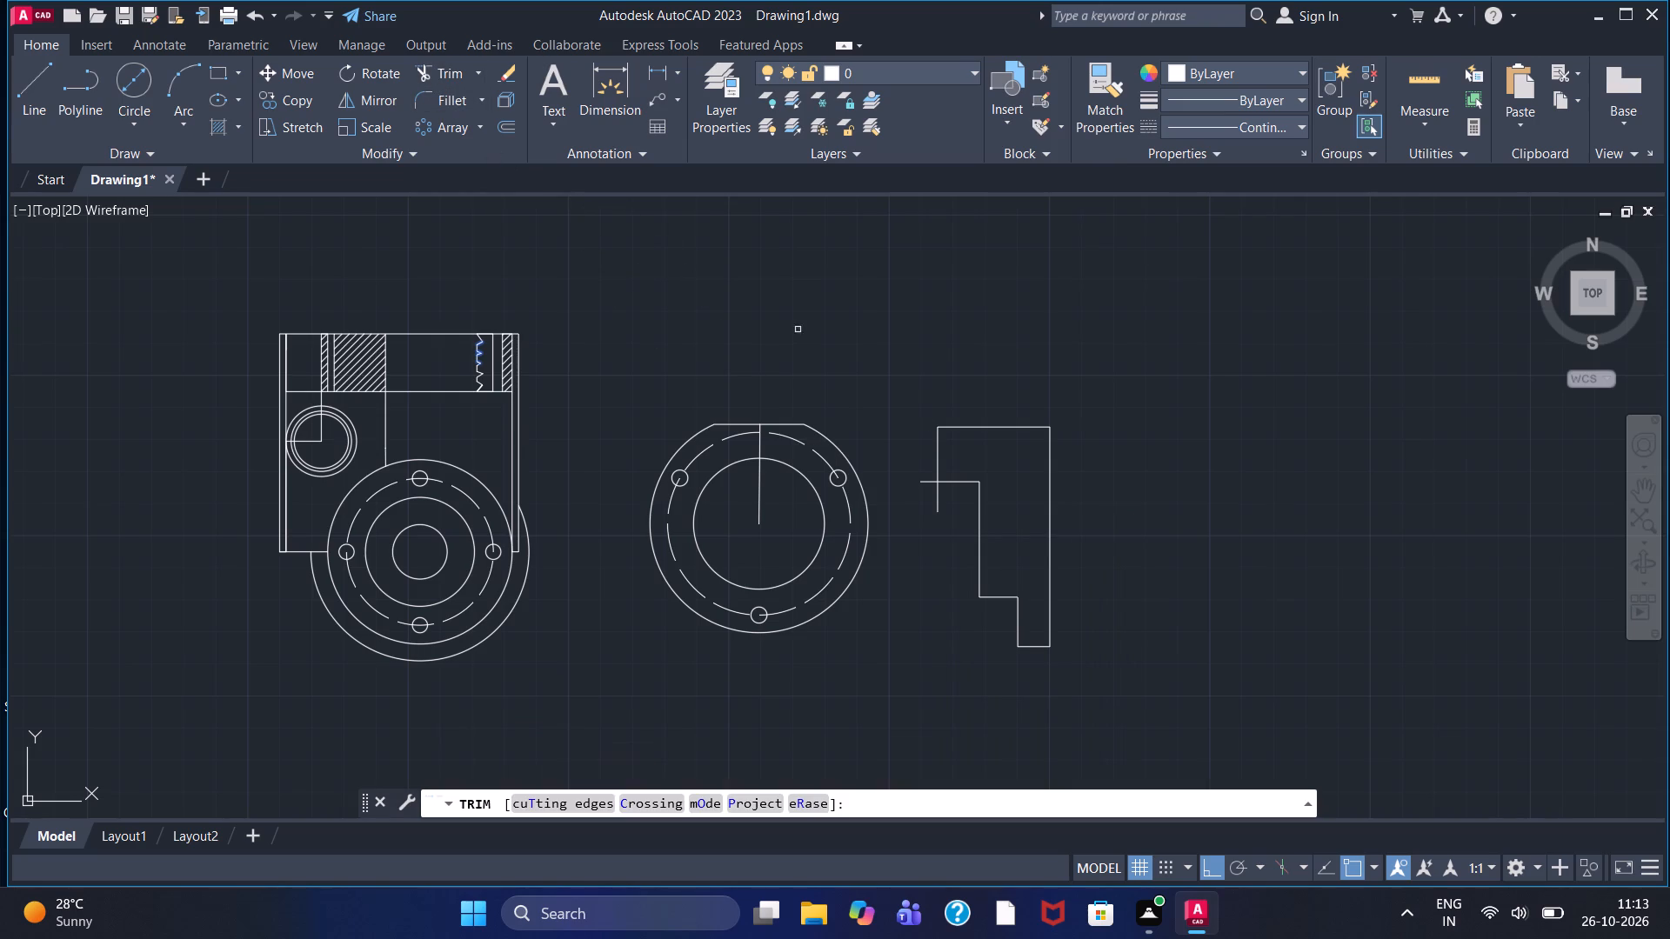
scroll(894, 489, "up", 2)
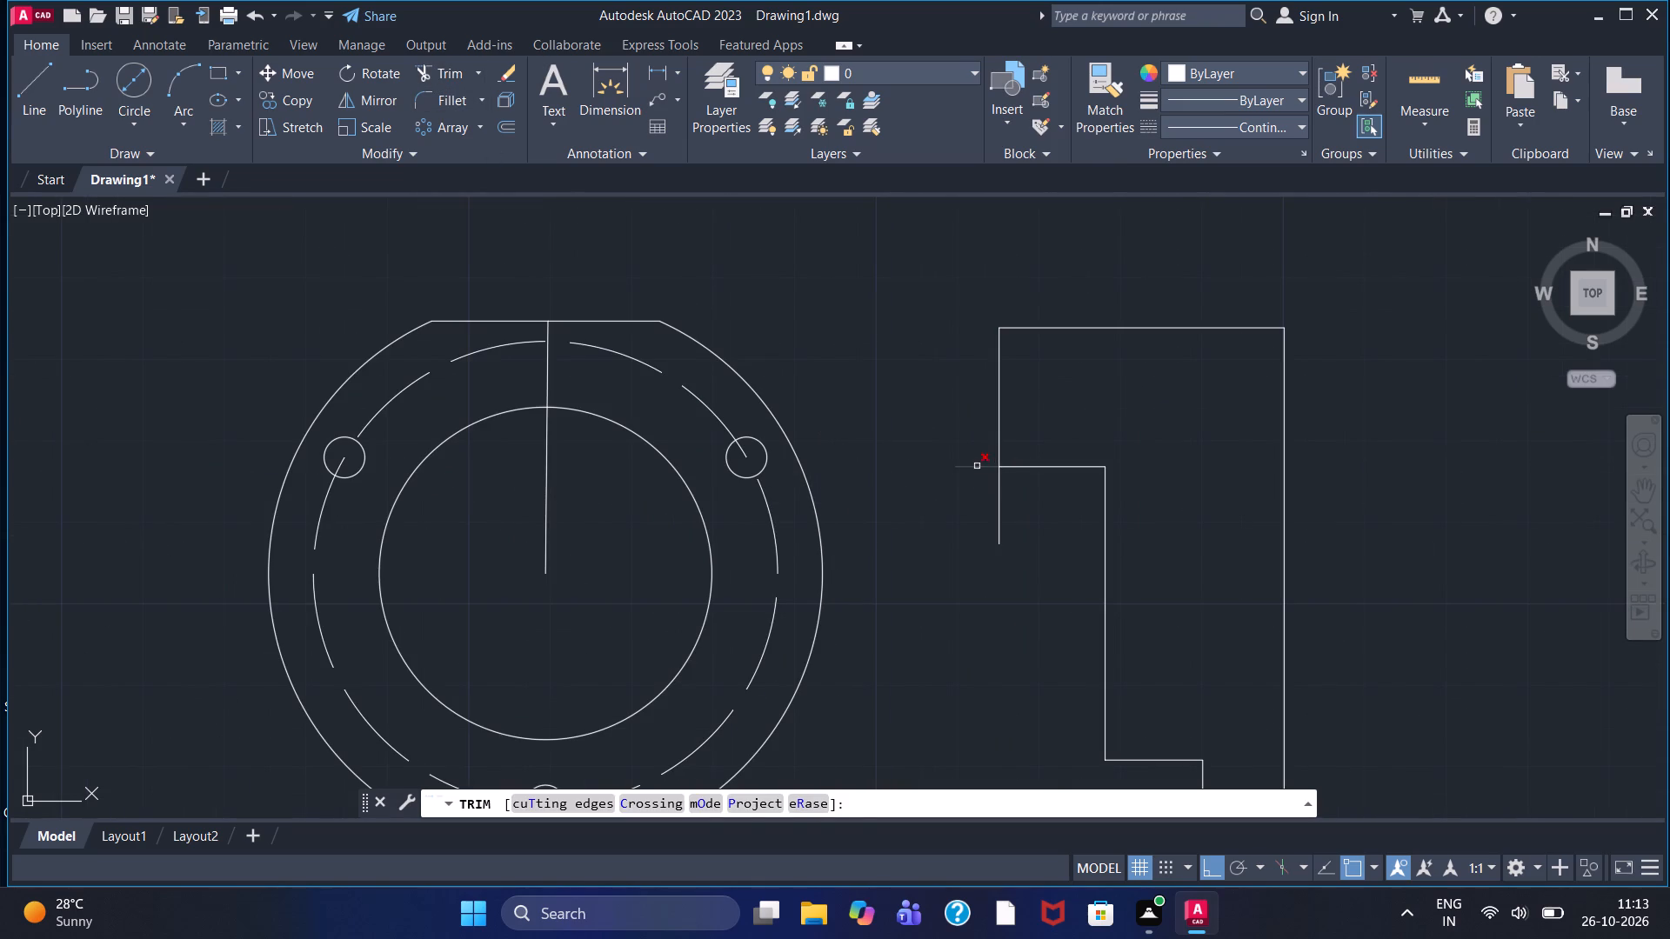
left_click(977, 466)
left_click(999, 505)
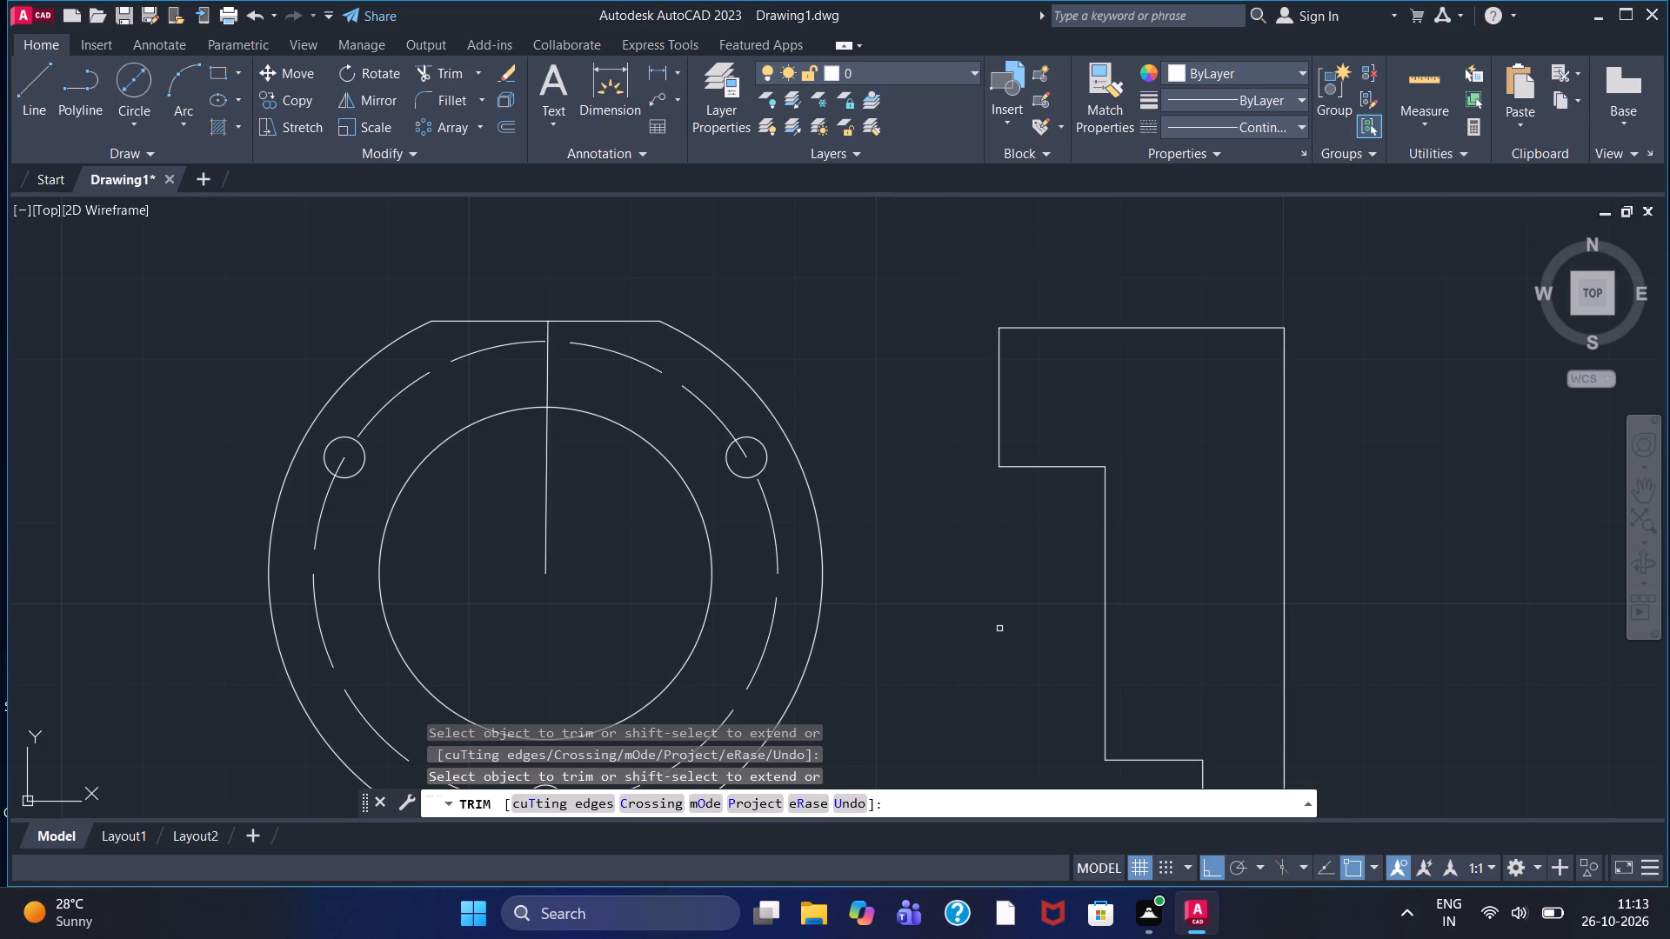
Draw a horizontal projection line from the second view's right outer quadrant through the stepped profile and past its far side.
scroll(992, 629, "down", 1)
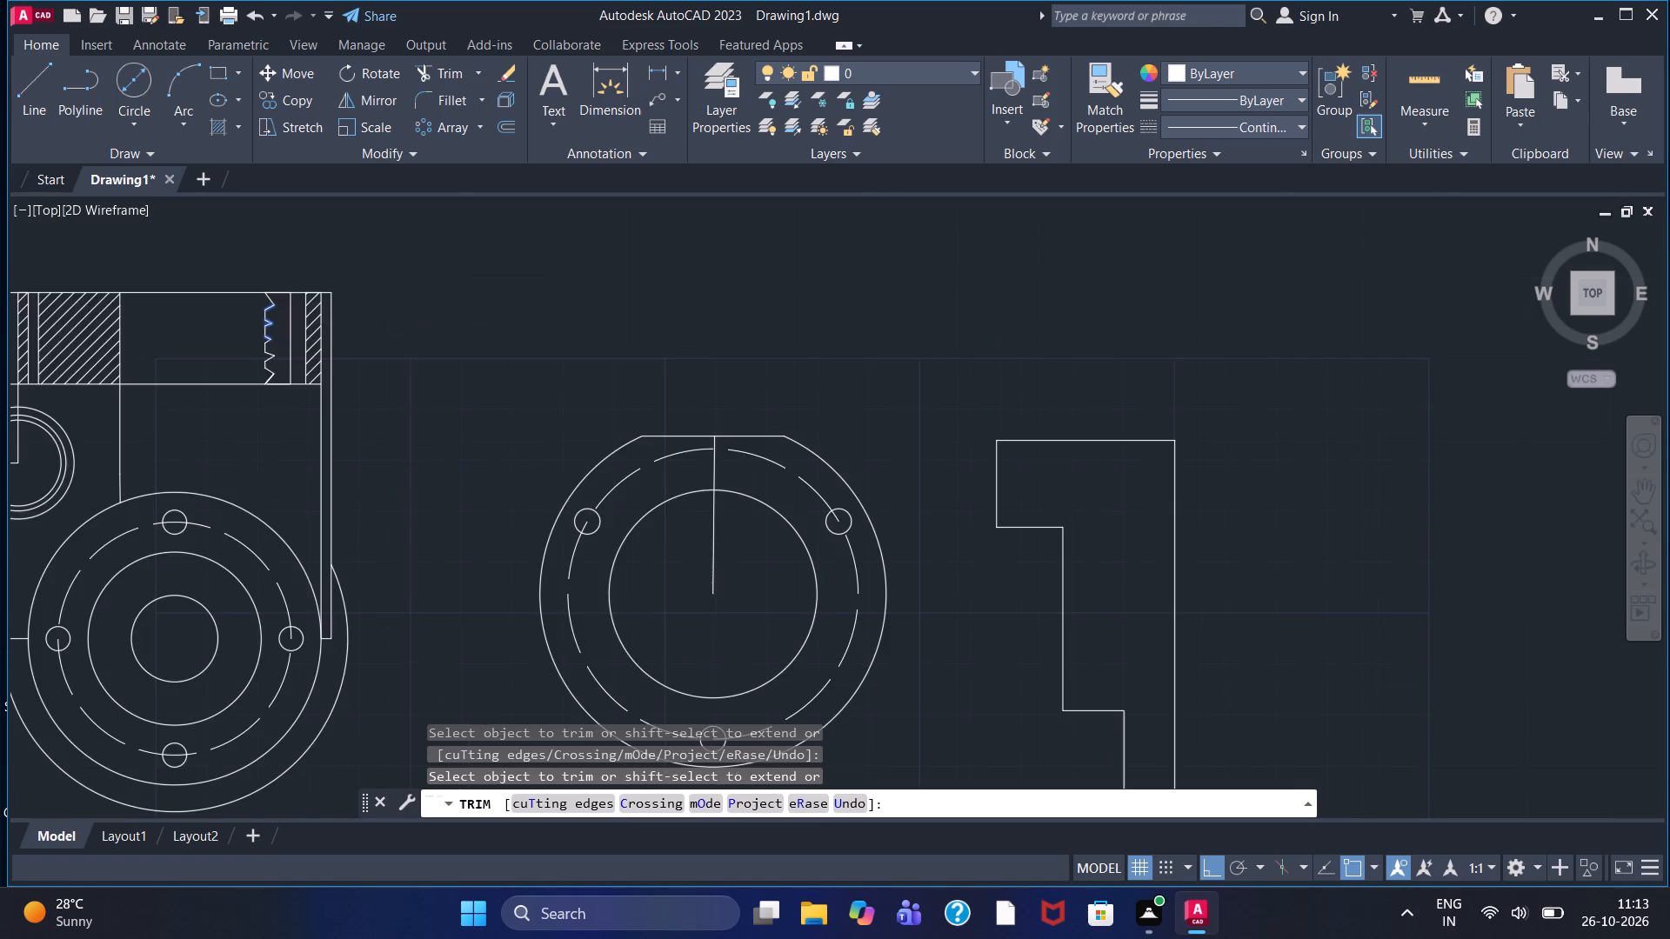
scroll(992, 629, "down", 1)
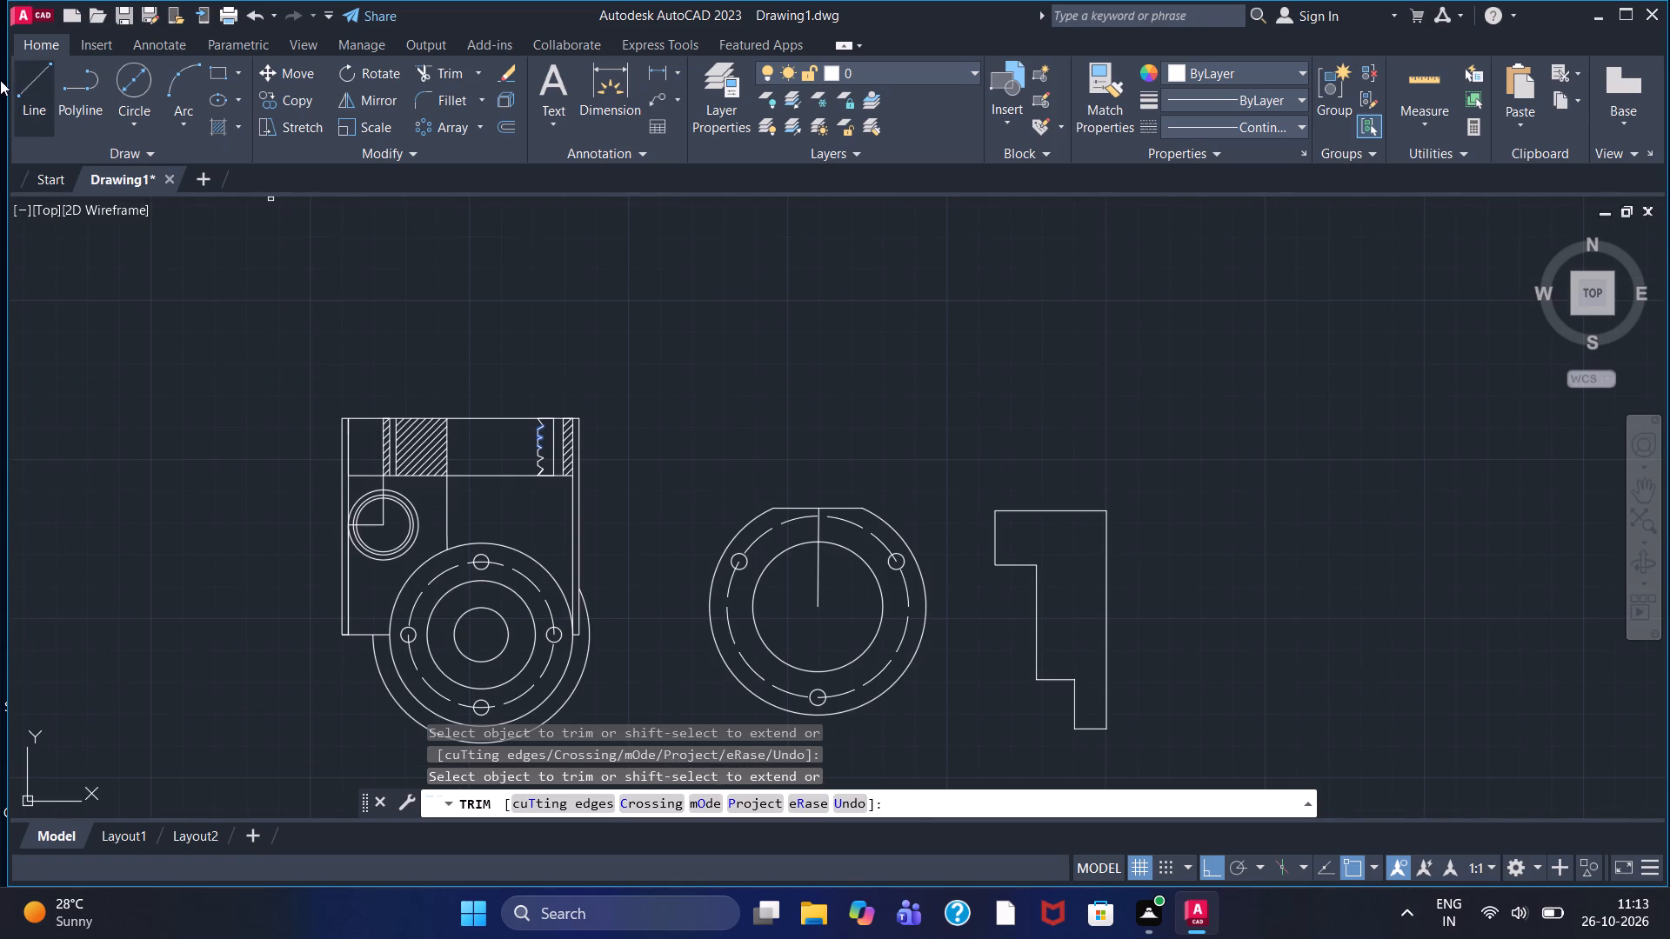
left_click_drag(37, 90, 37, 100)
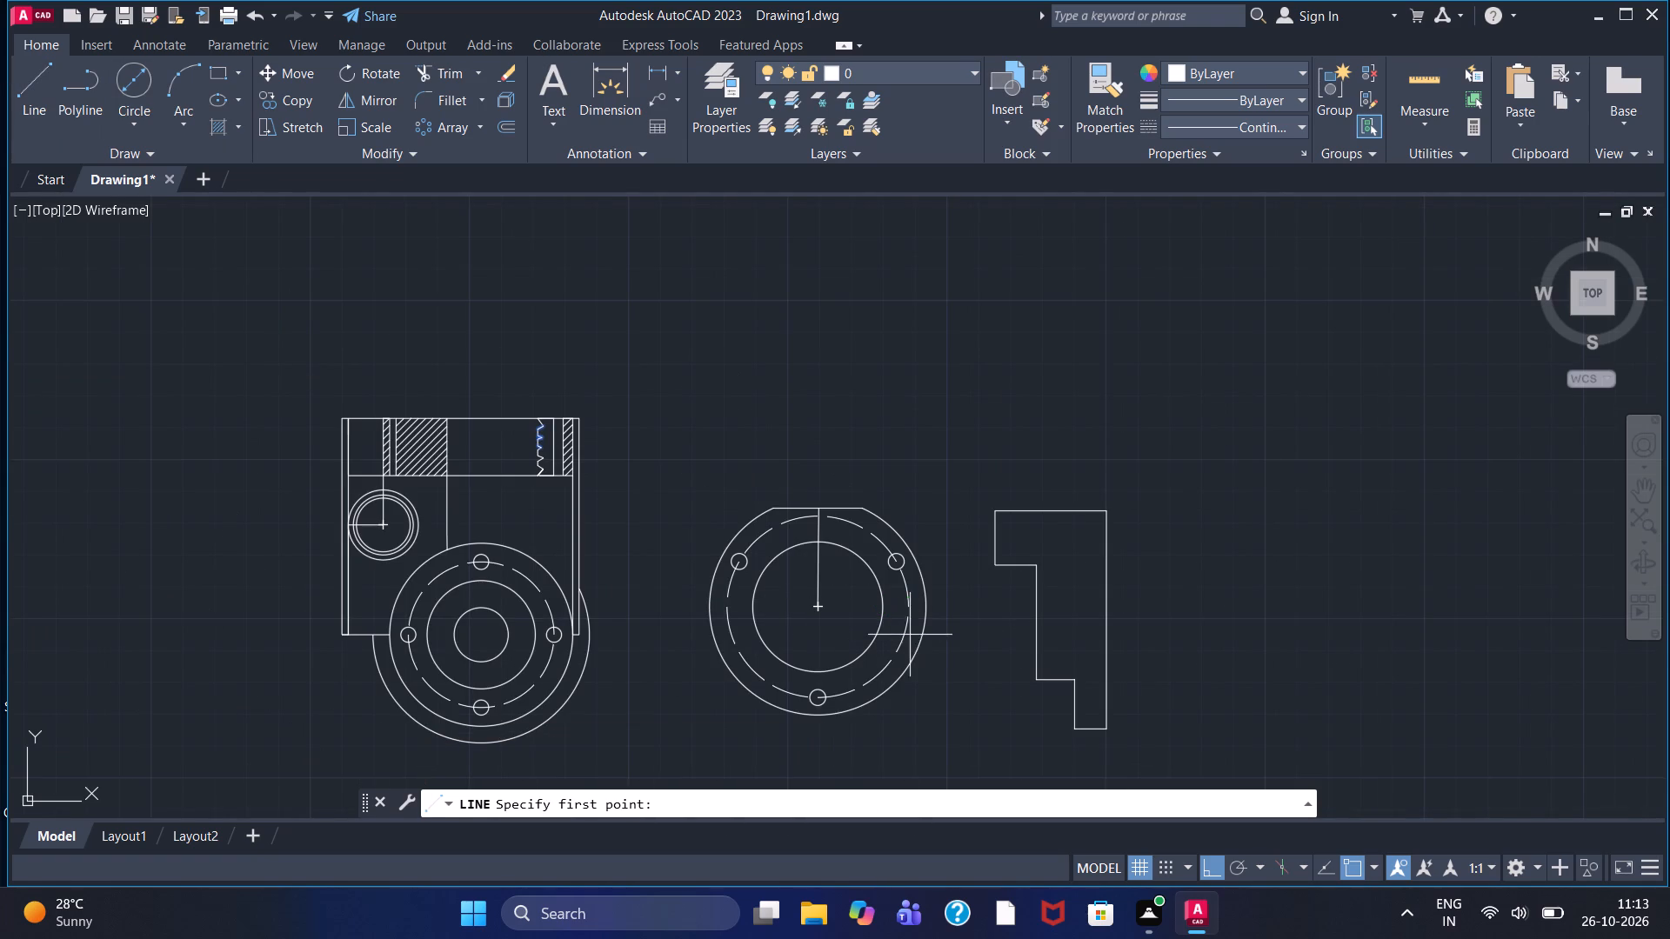
left_click(925, 604)
left_click(1166, 580)
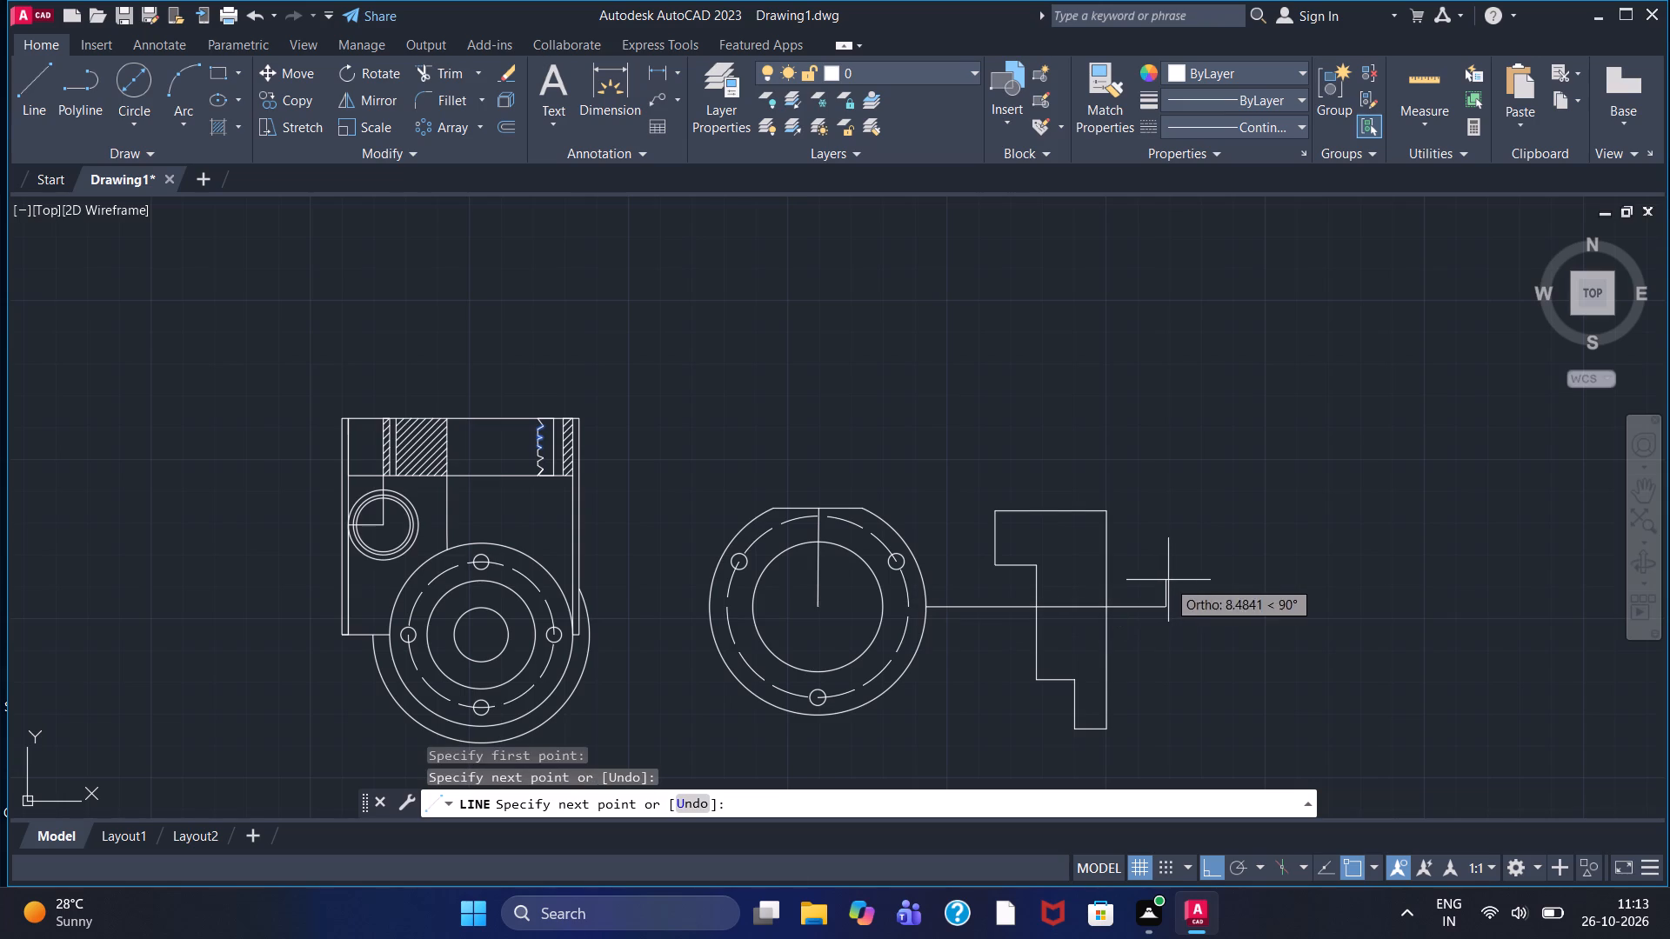
right_click(1168, 575)
left_click(1184, 582)
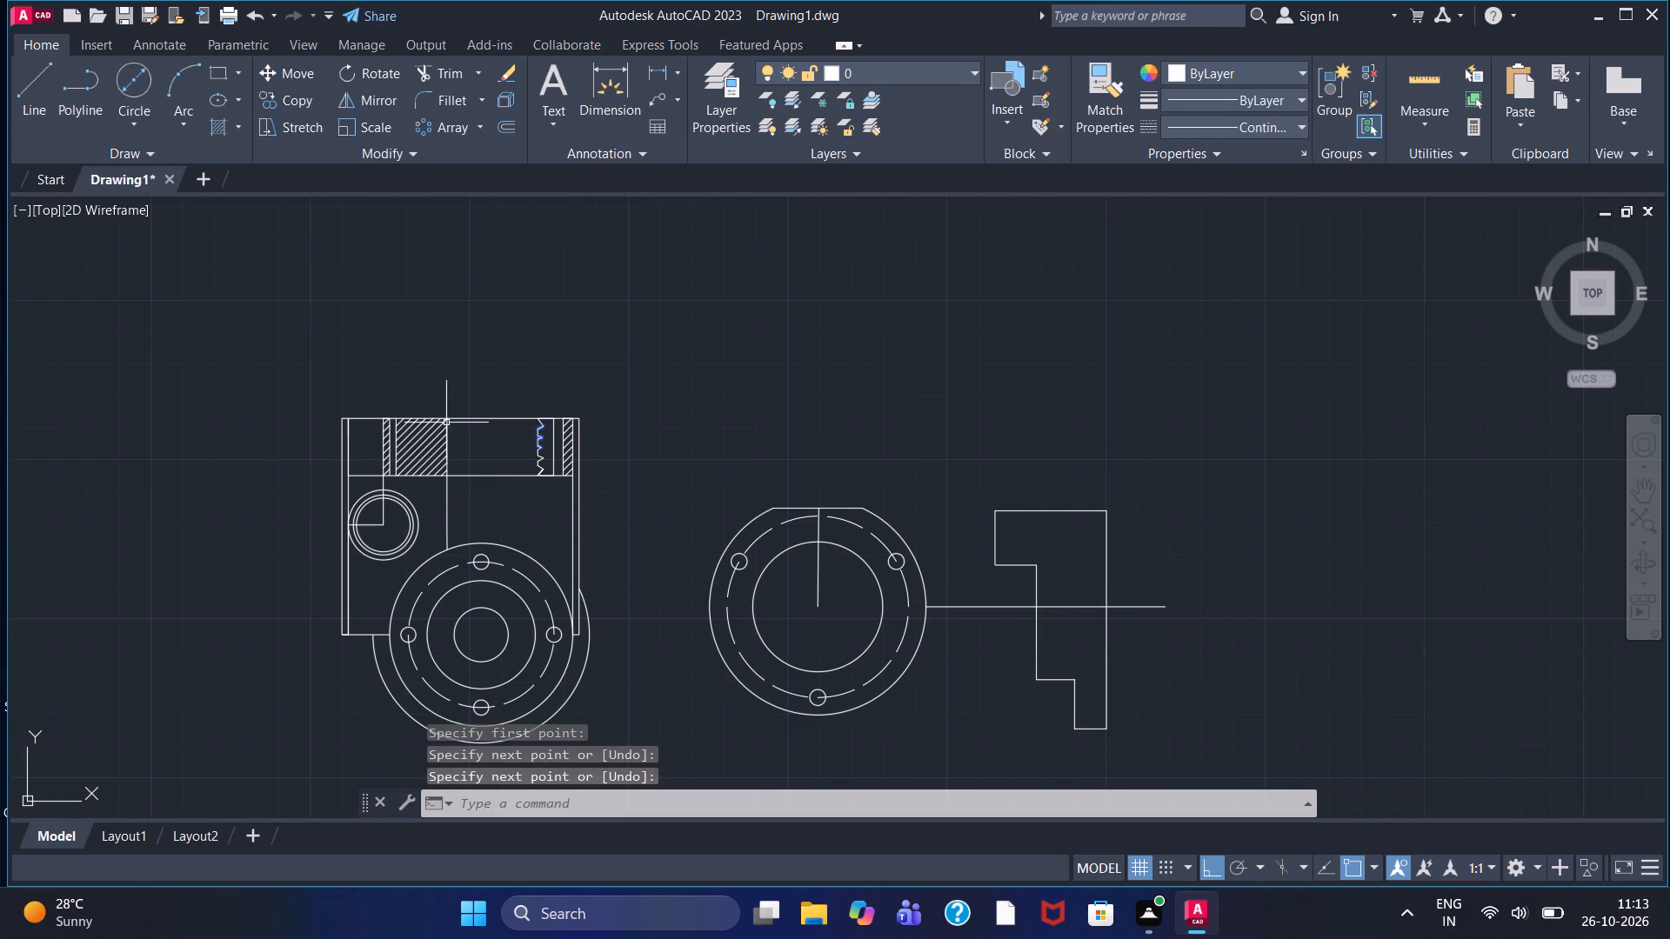
Draw a shallow recess from the upper step's inner corner: 2 down, 2 across into the profile, 30 down, and back past the inner vertical edge.
left_click(24, 86)
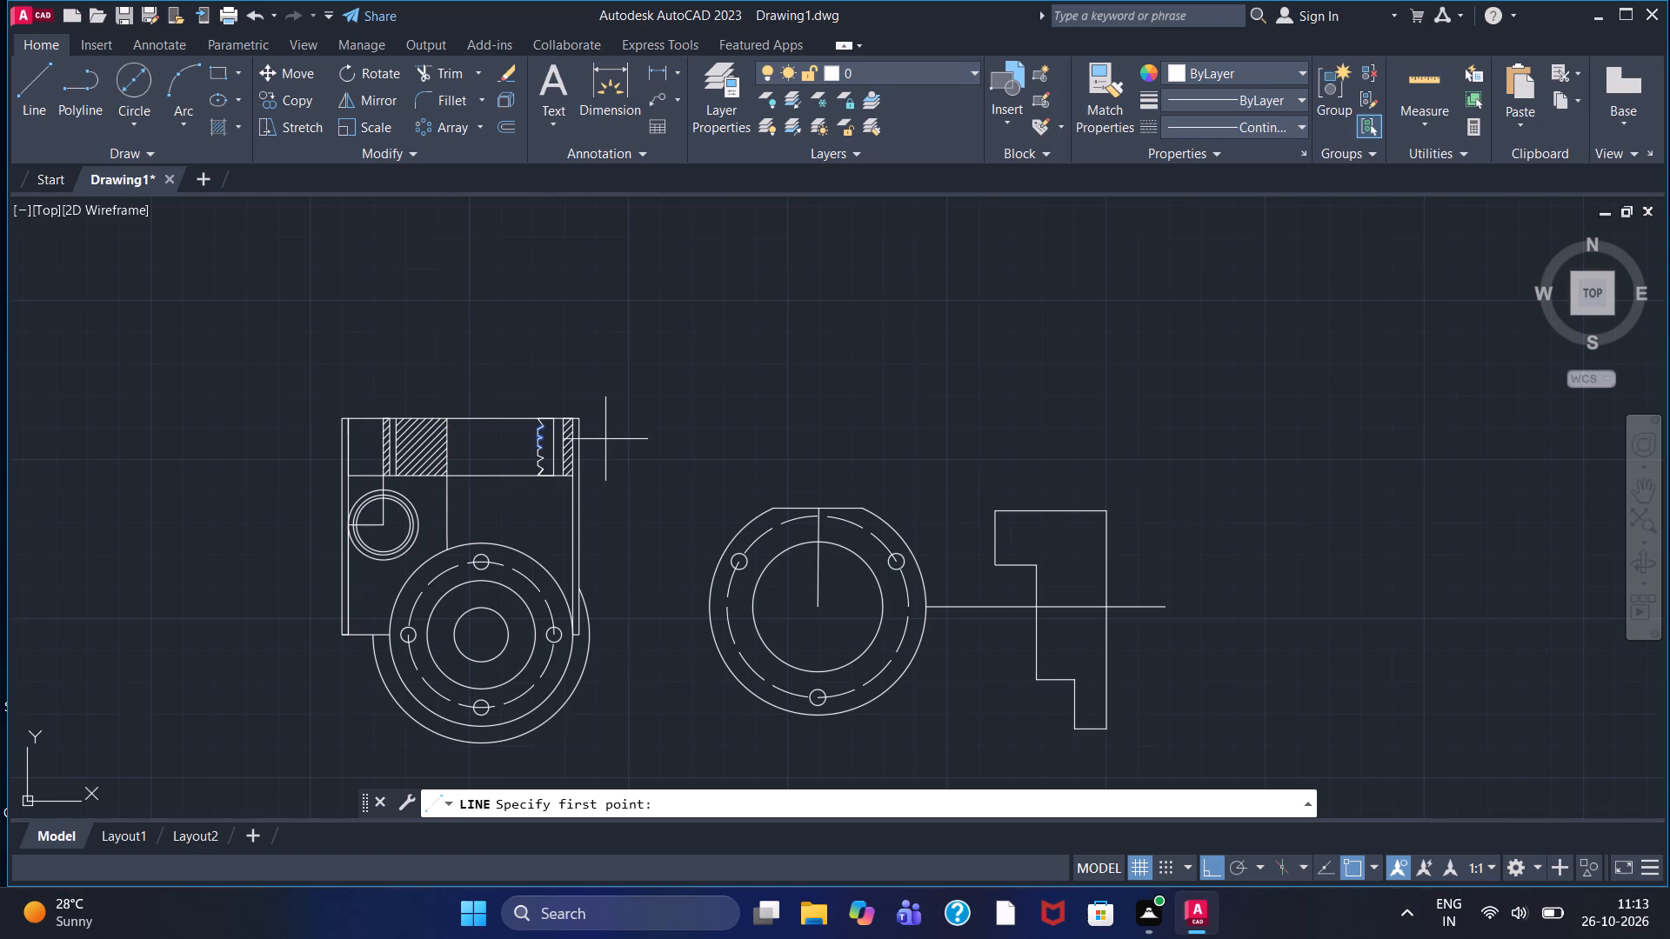
scroll(1043, 589, "up", 3)
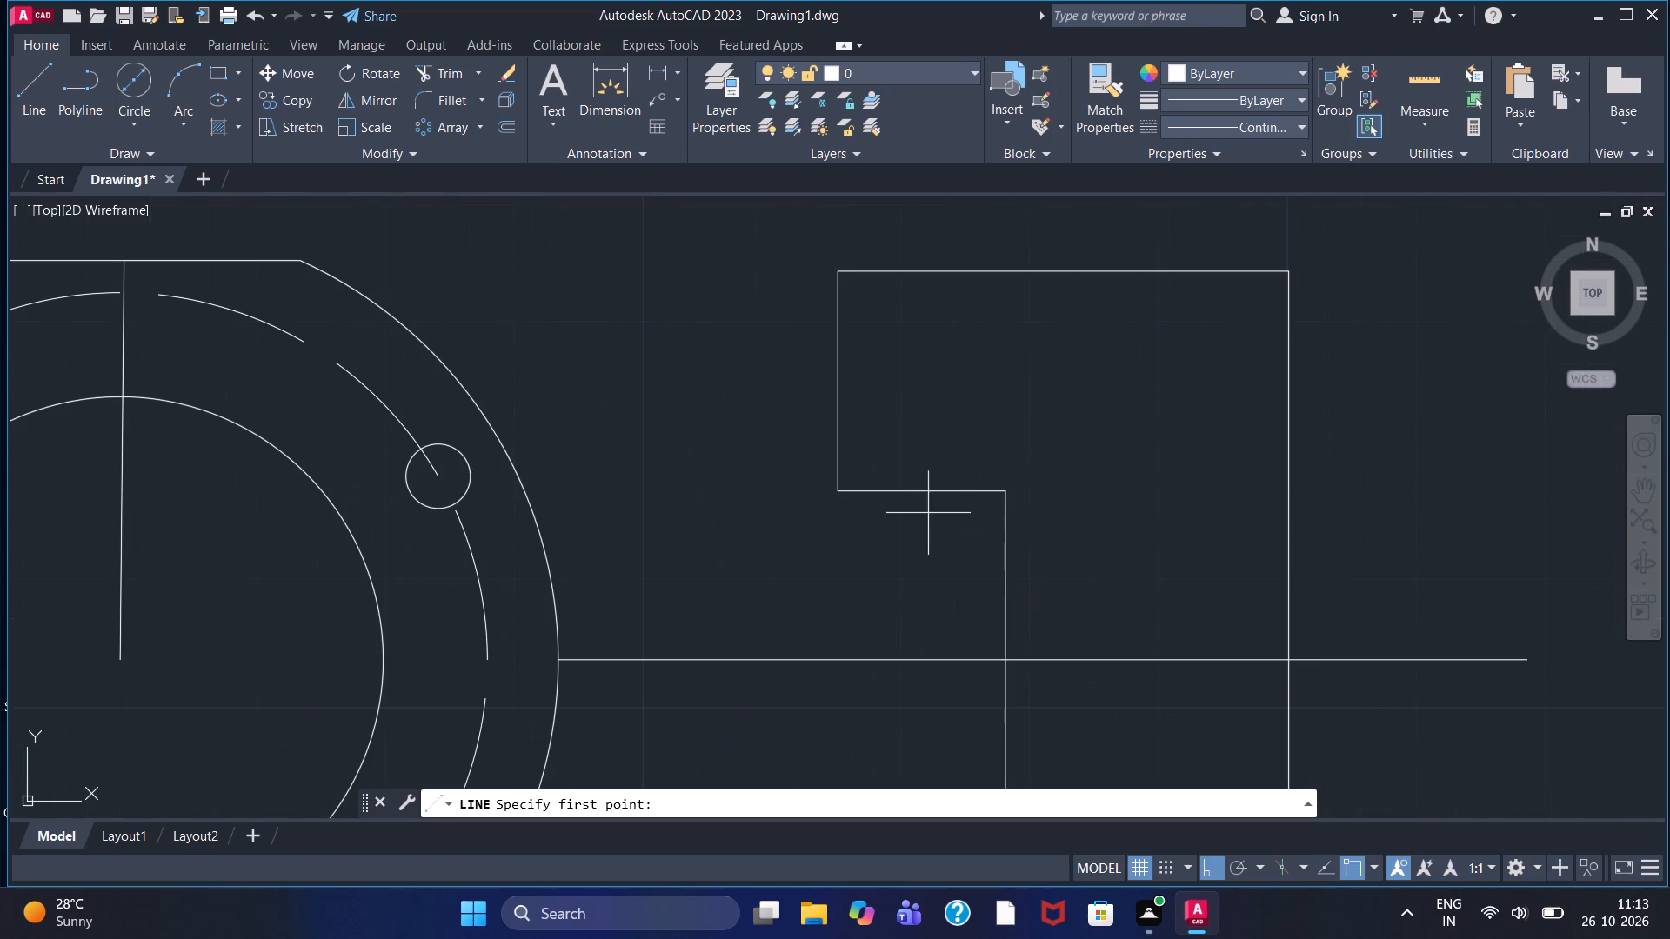
left_click(1006, 495)
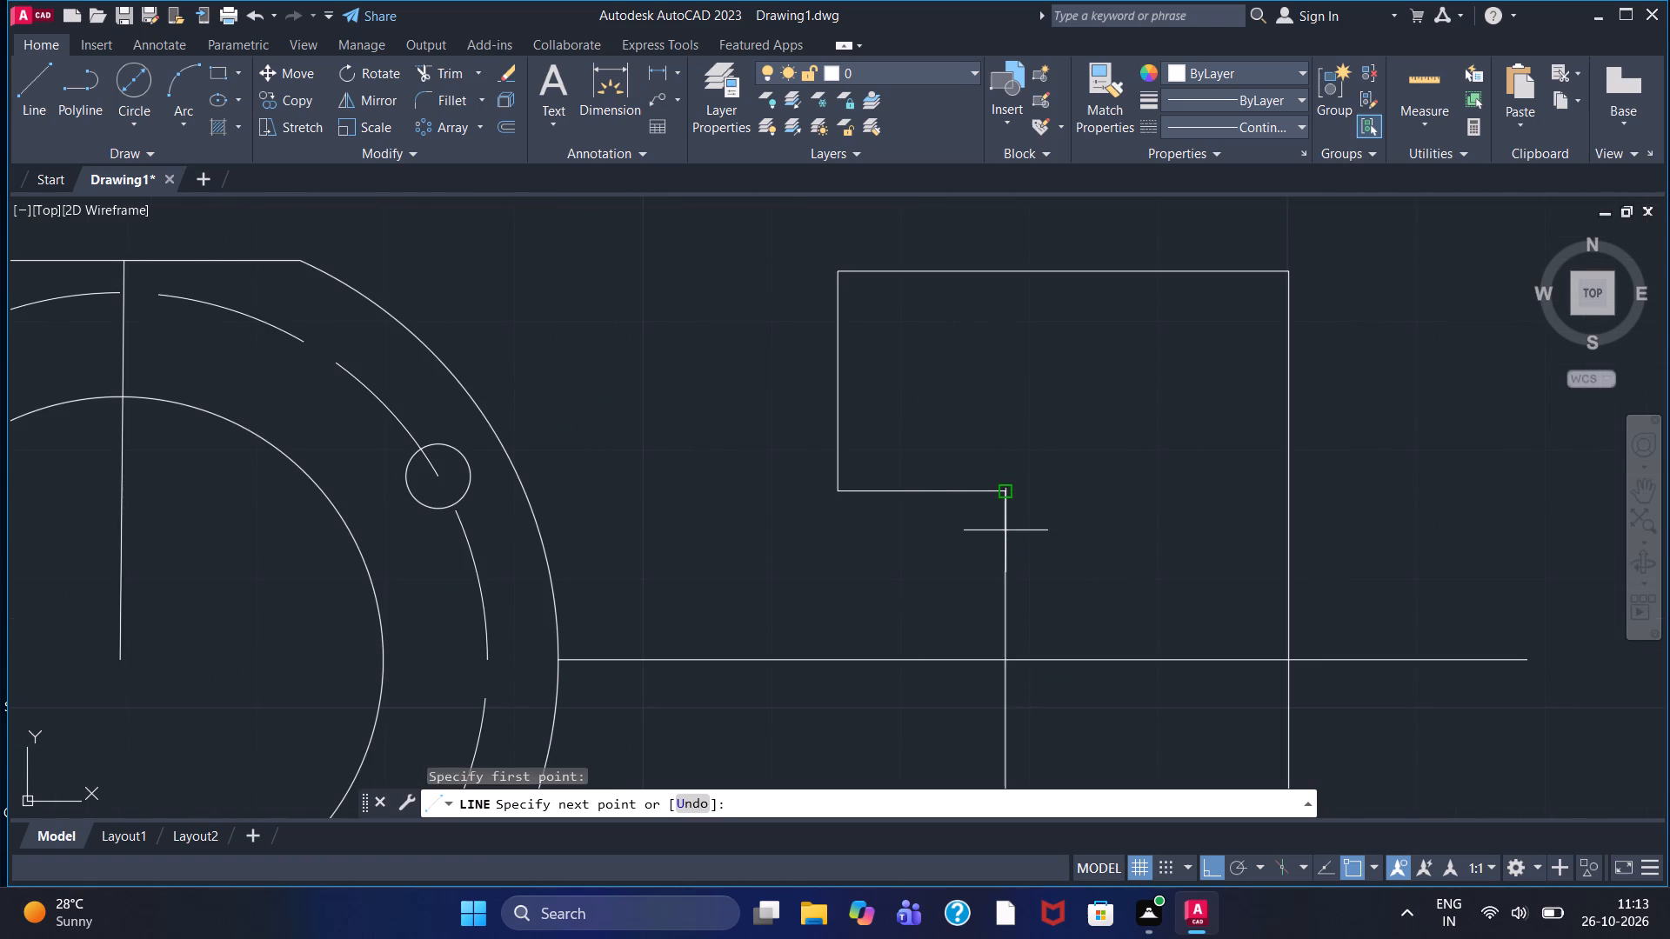
key("2")
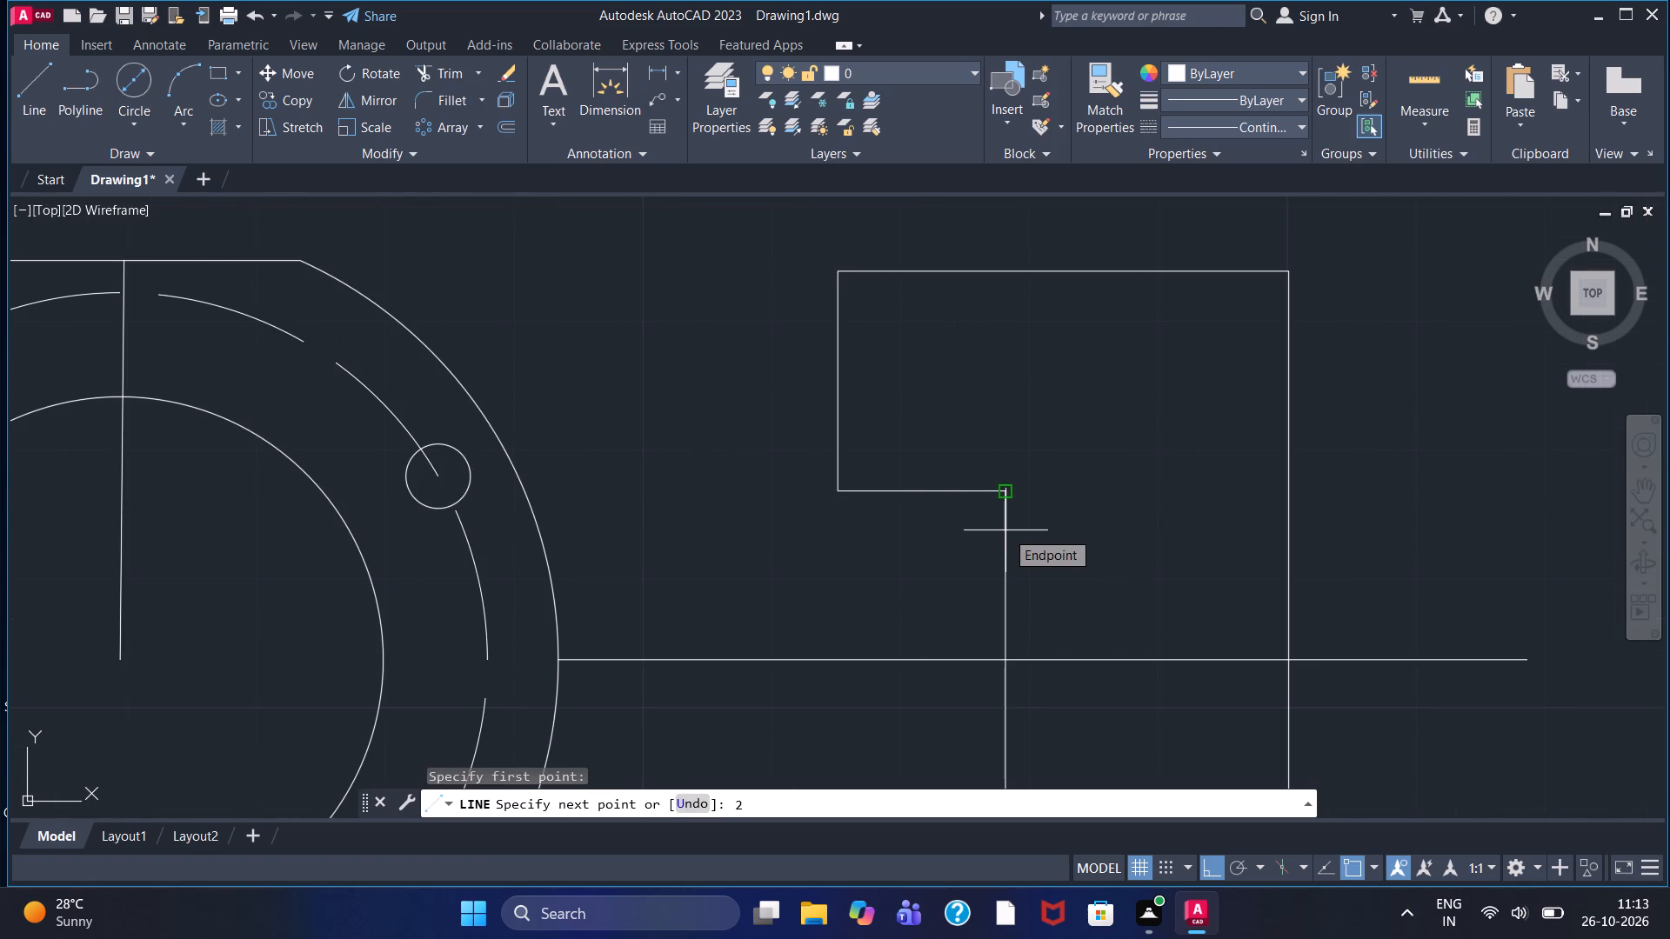
key("Return")
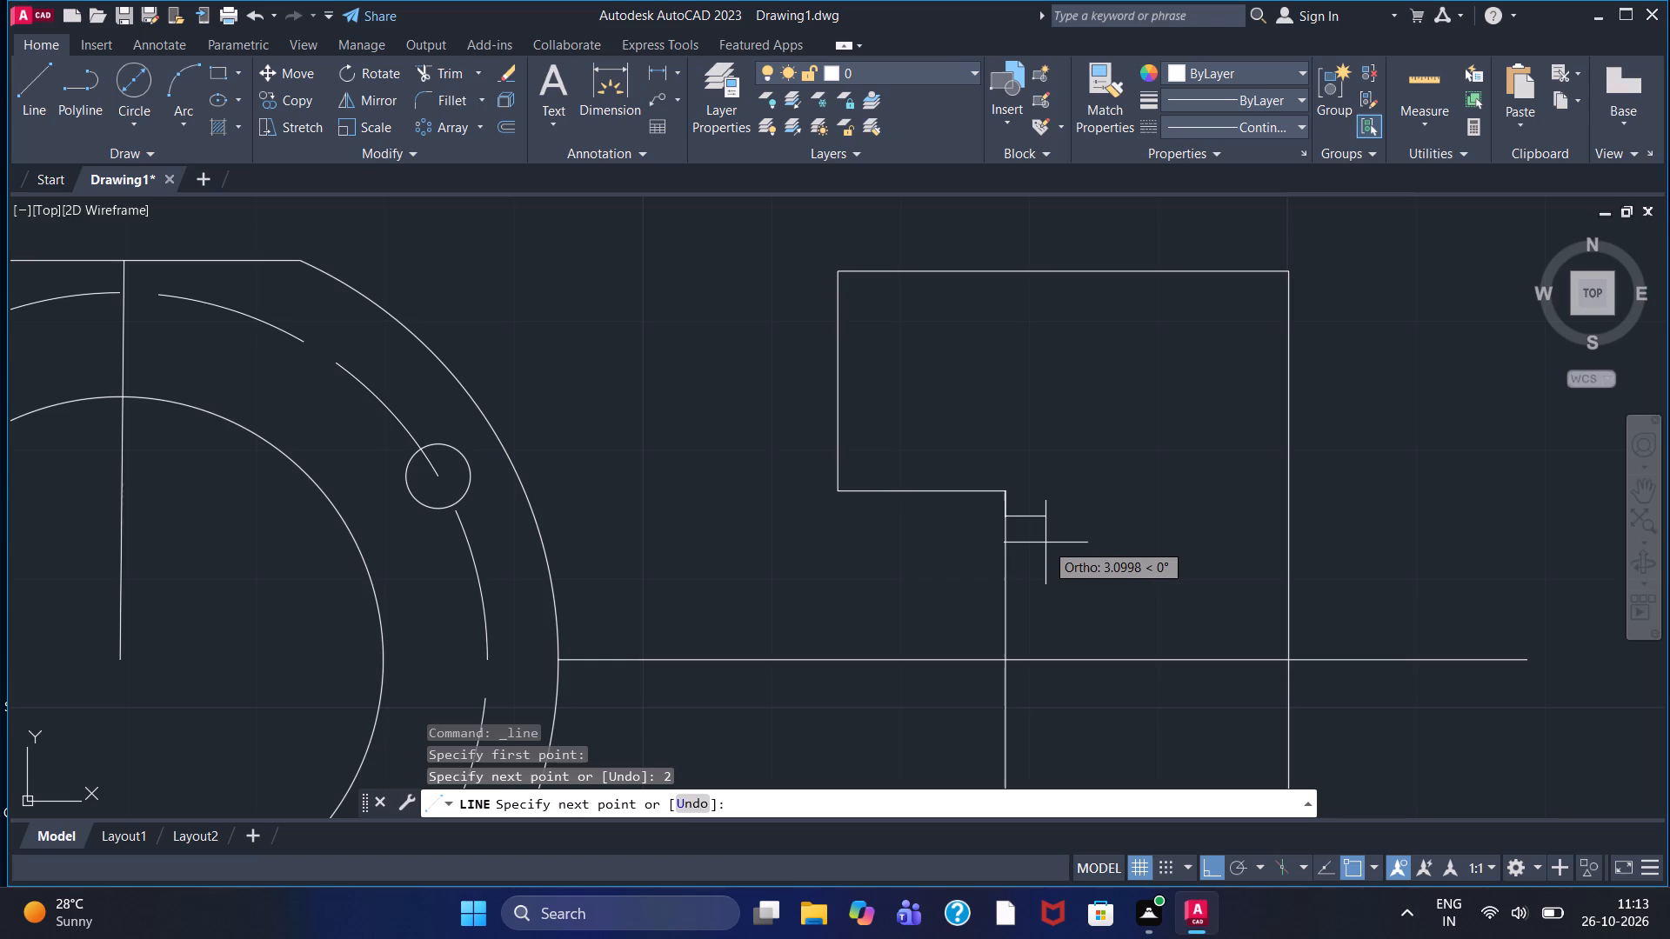
key("2")
key("Return")
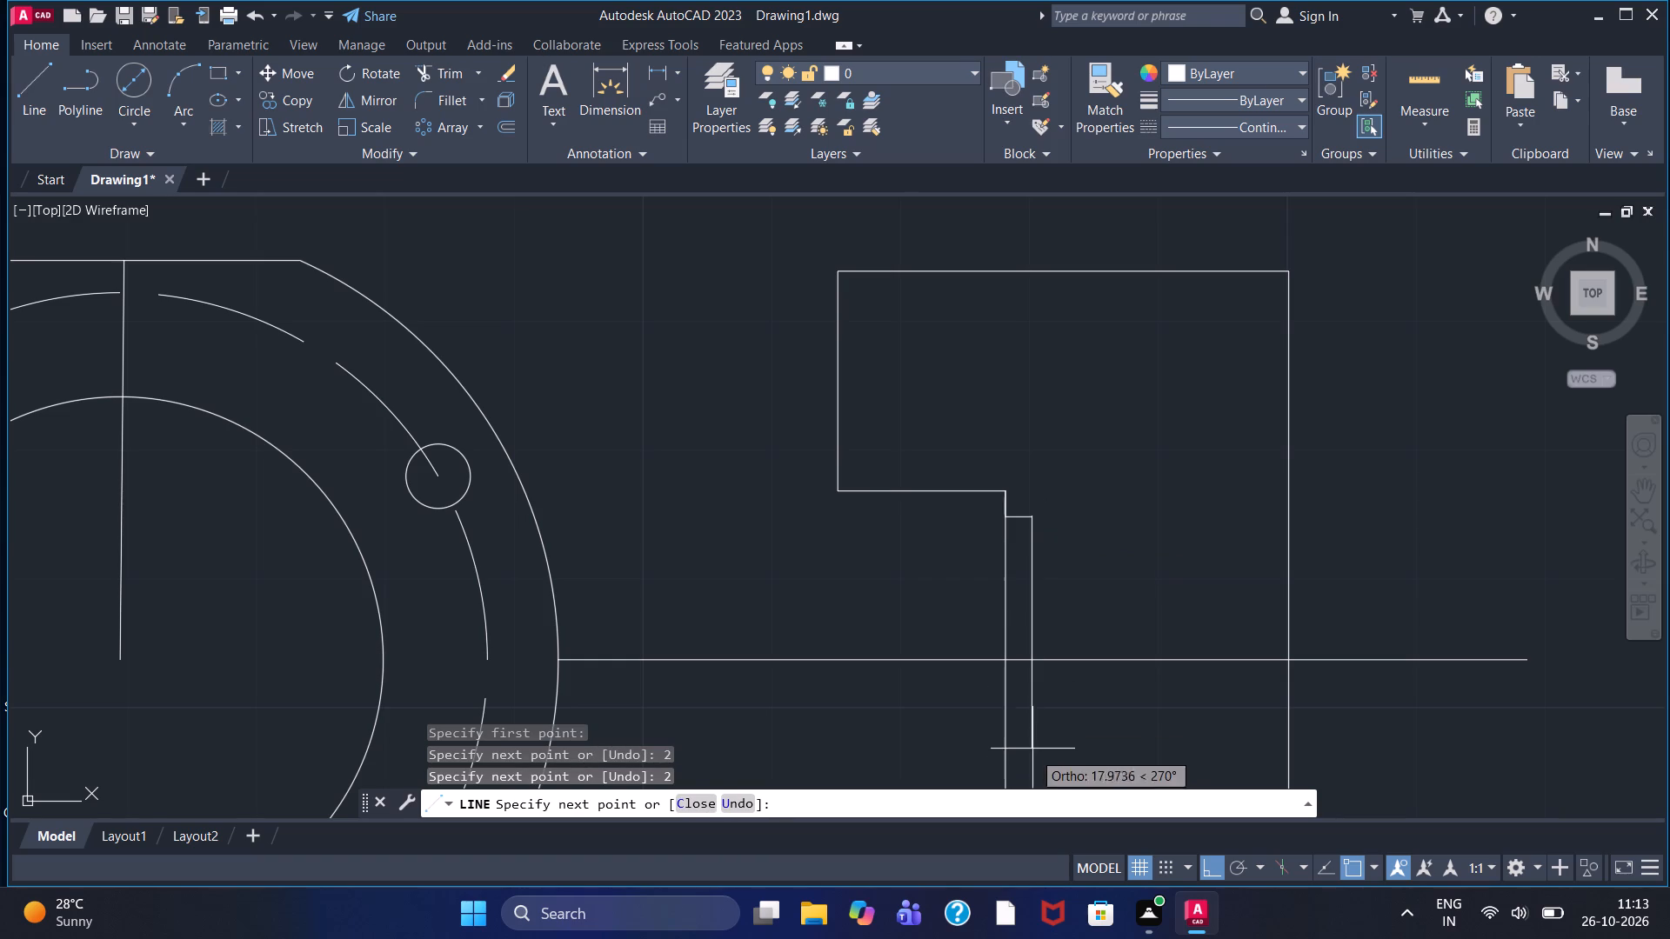
scroll(1036, 765, "down", 1)
middle_click_drag(1040, 755, 1032, 600)
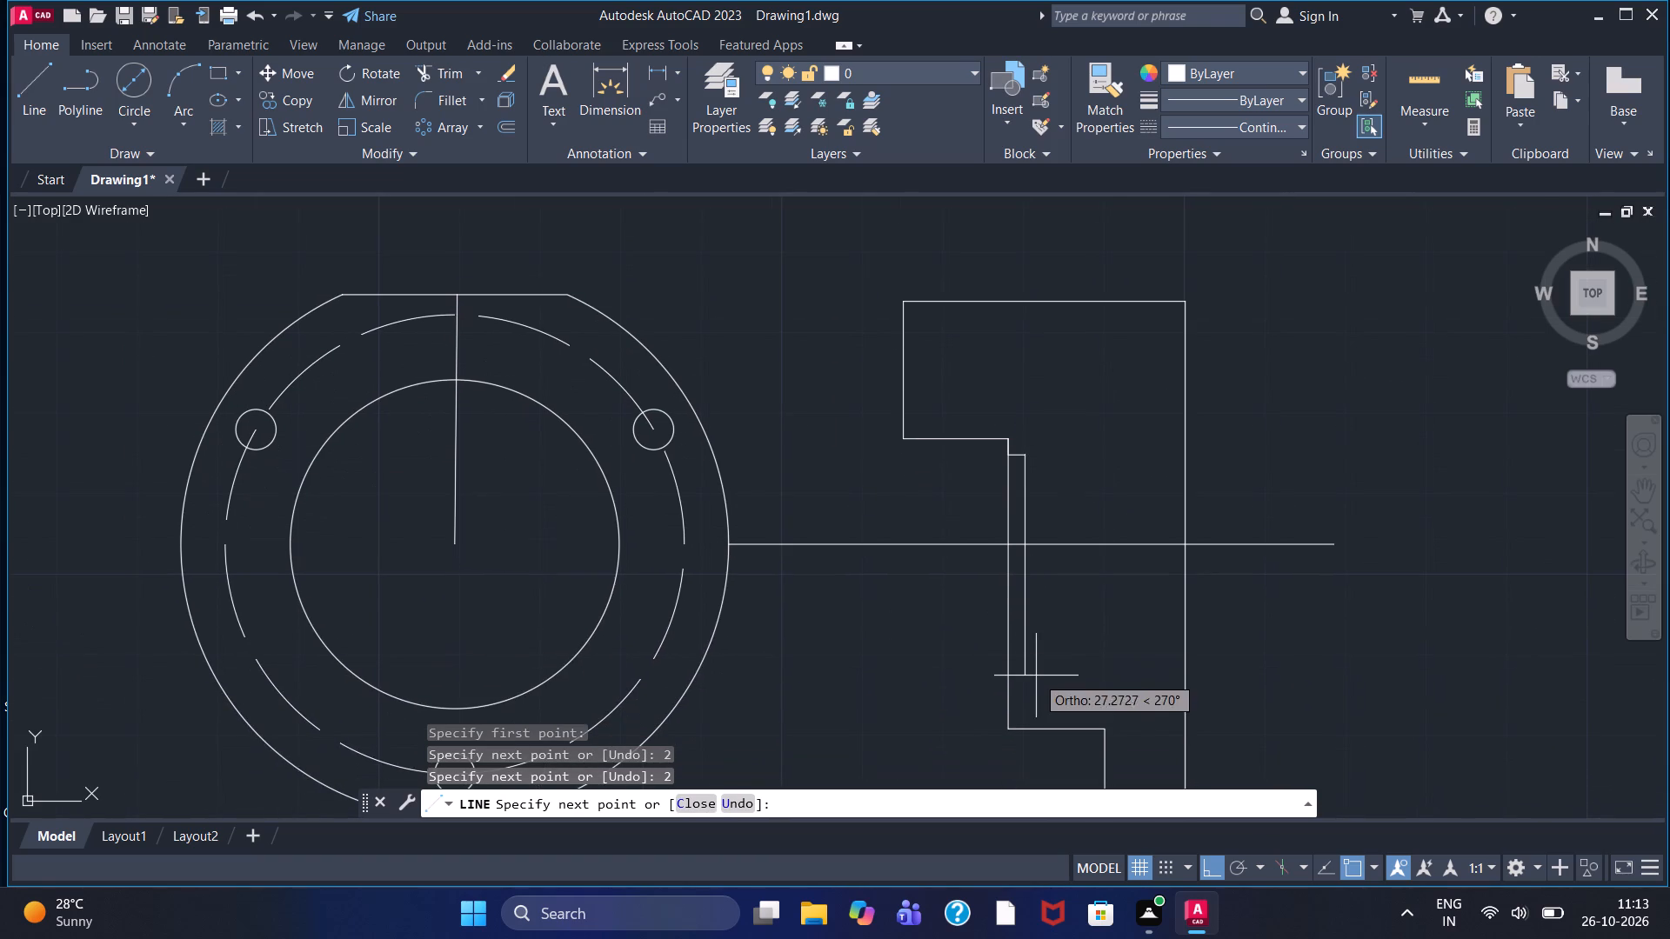
type("30")
key("Return")
left_click(964, 703)
right_click(964, 703)
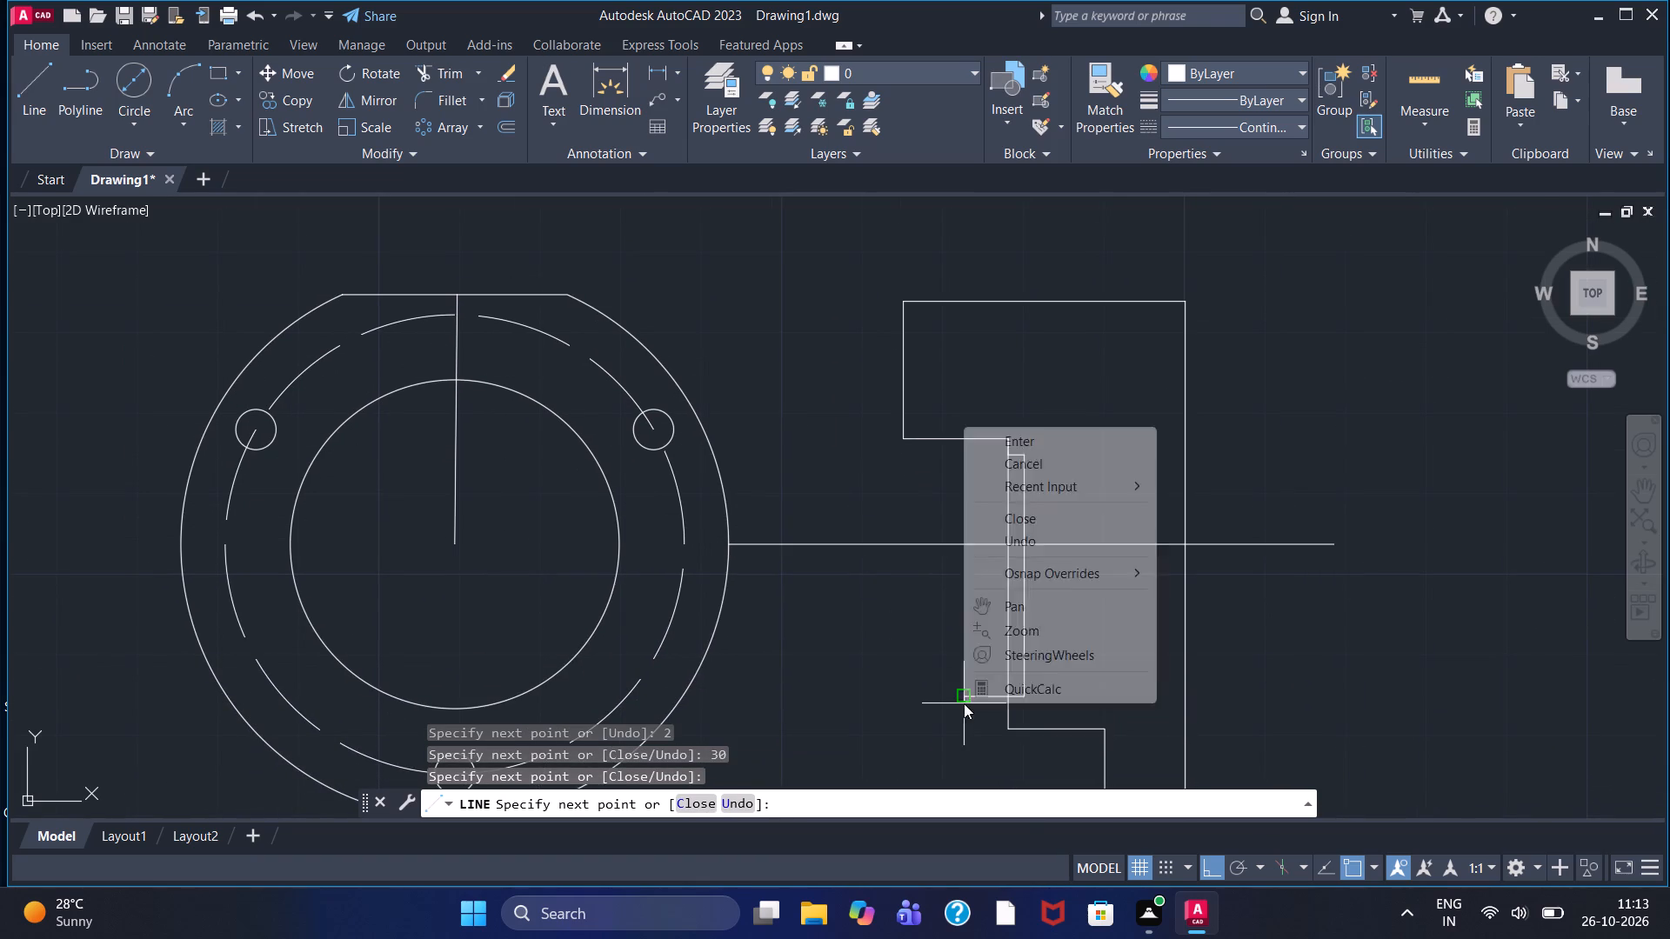
left_click(1016, 445)
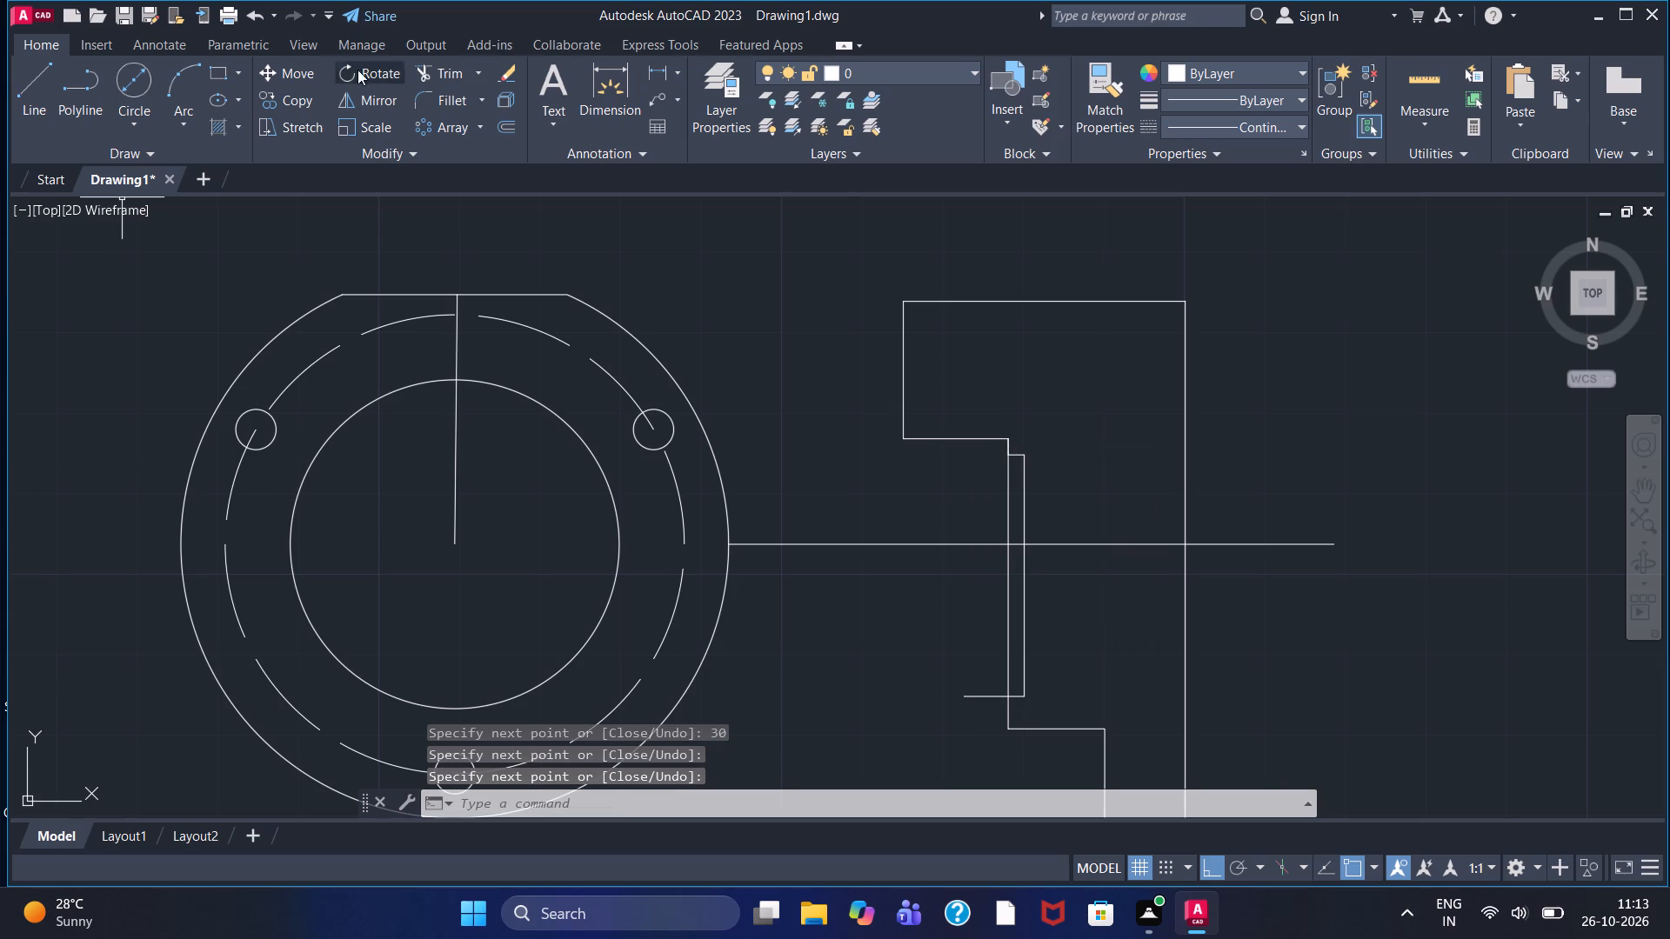
Trim the recess line's overhang outside the profile and the part of the projection line between the circle view and the profile.
left_click(444, 71)
left_click(985, 696)
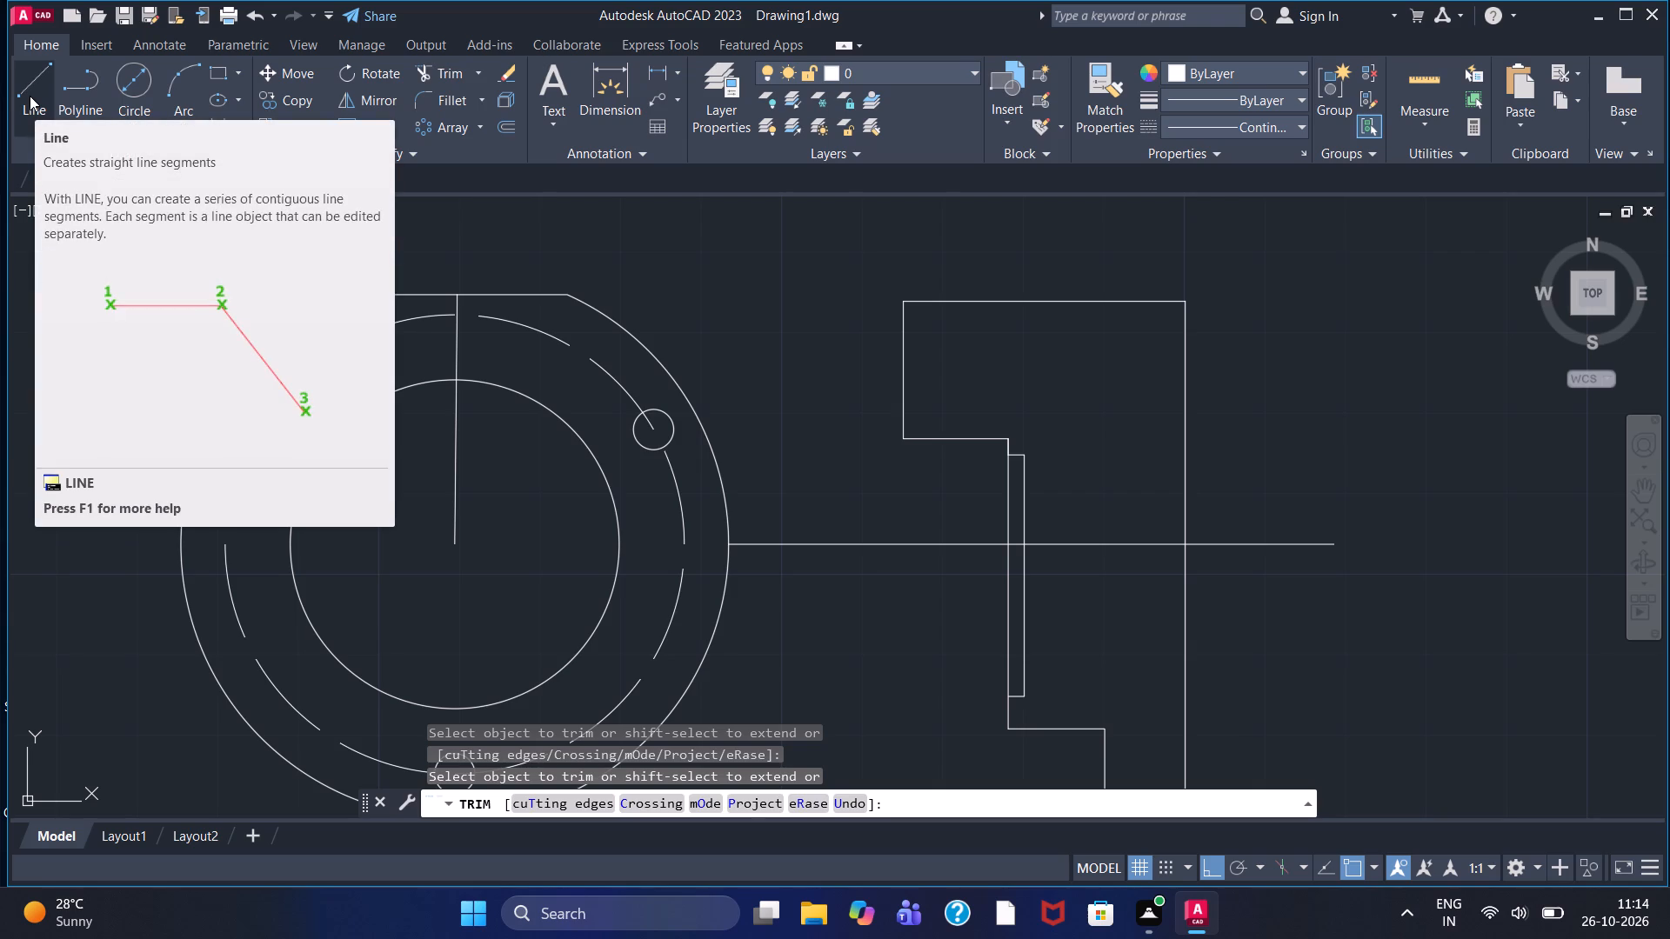
left_click(30, 96)
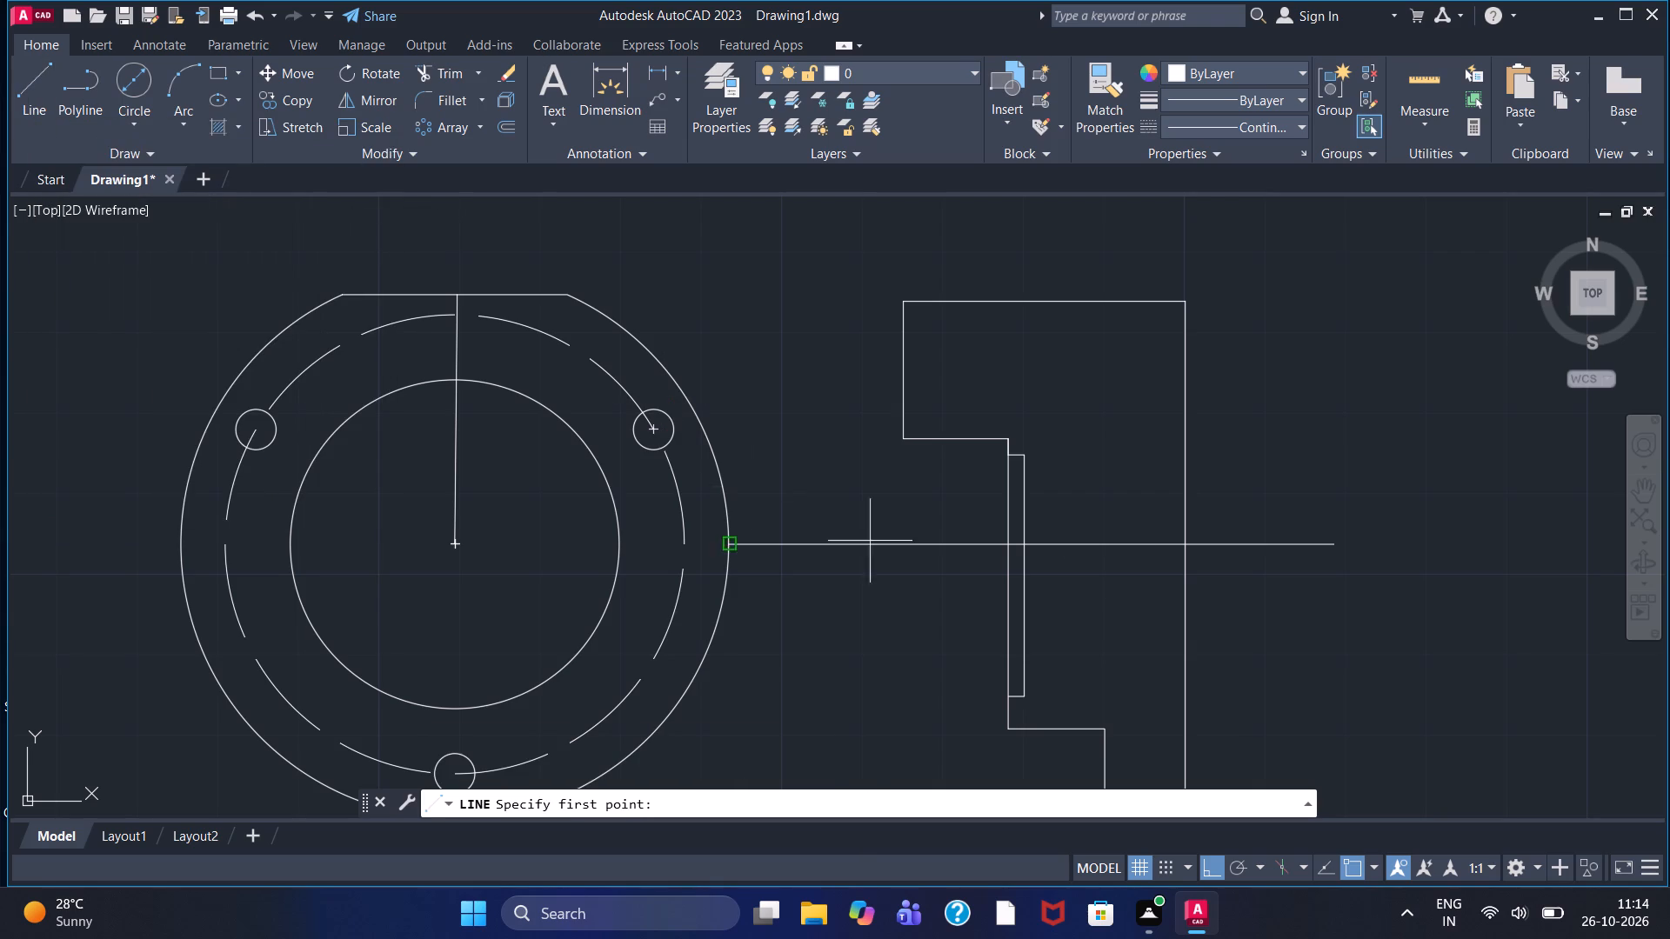
scroll(1016, 533, "up", 3)
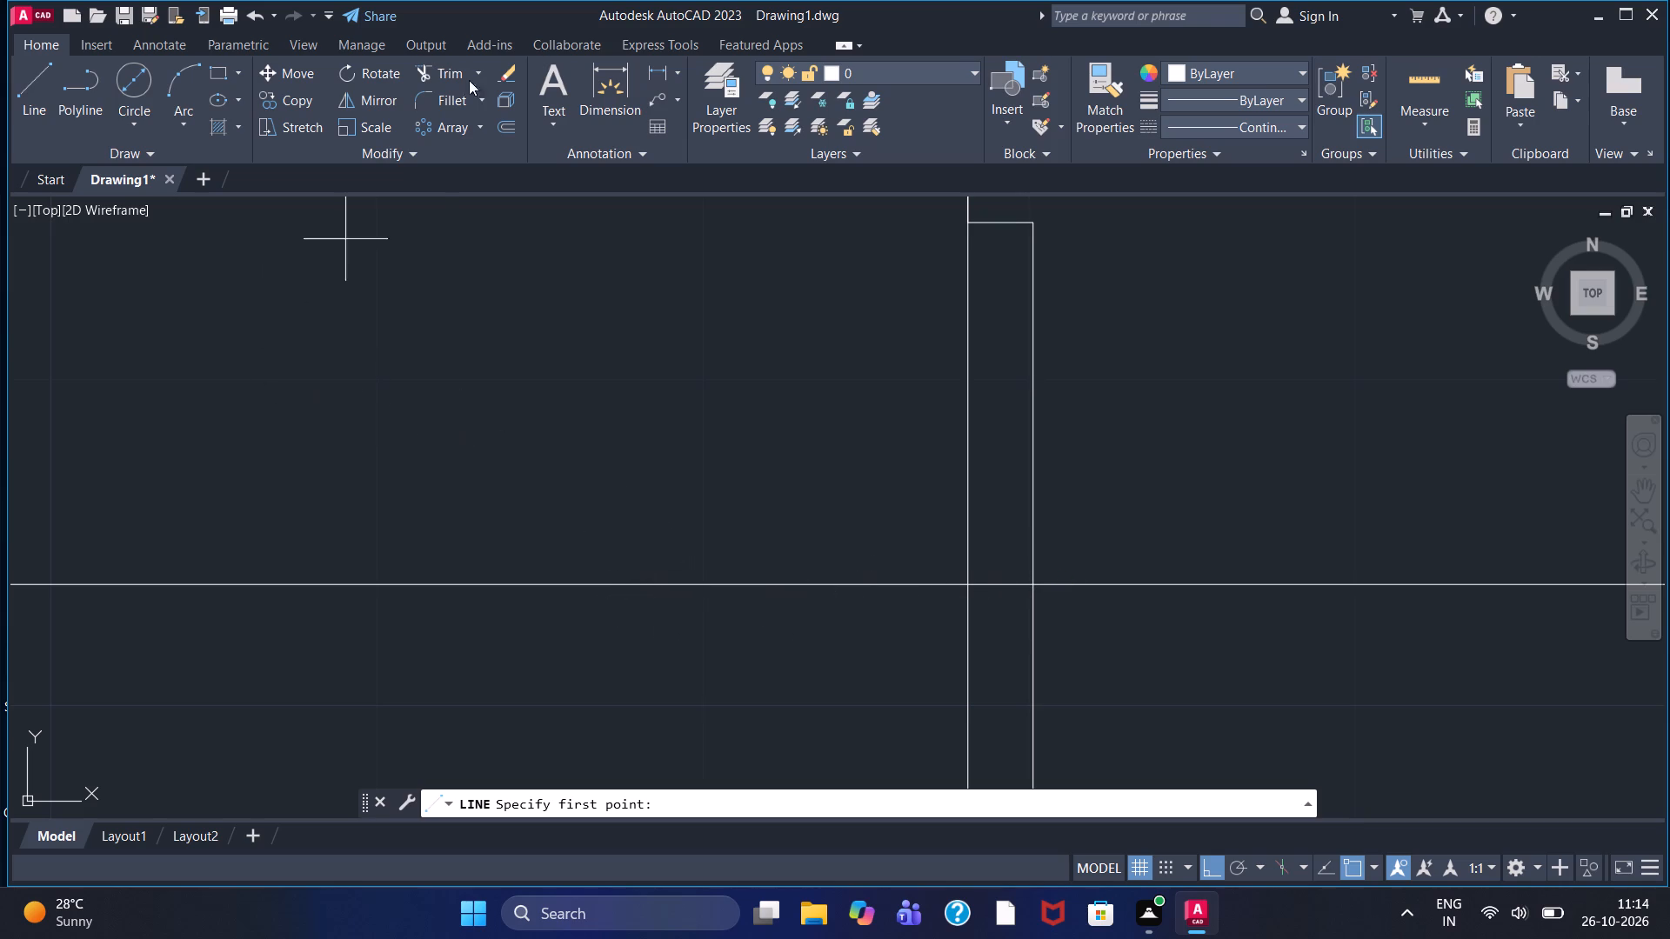
left_click(446, 69)
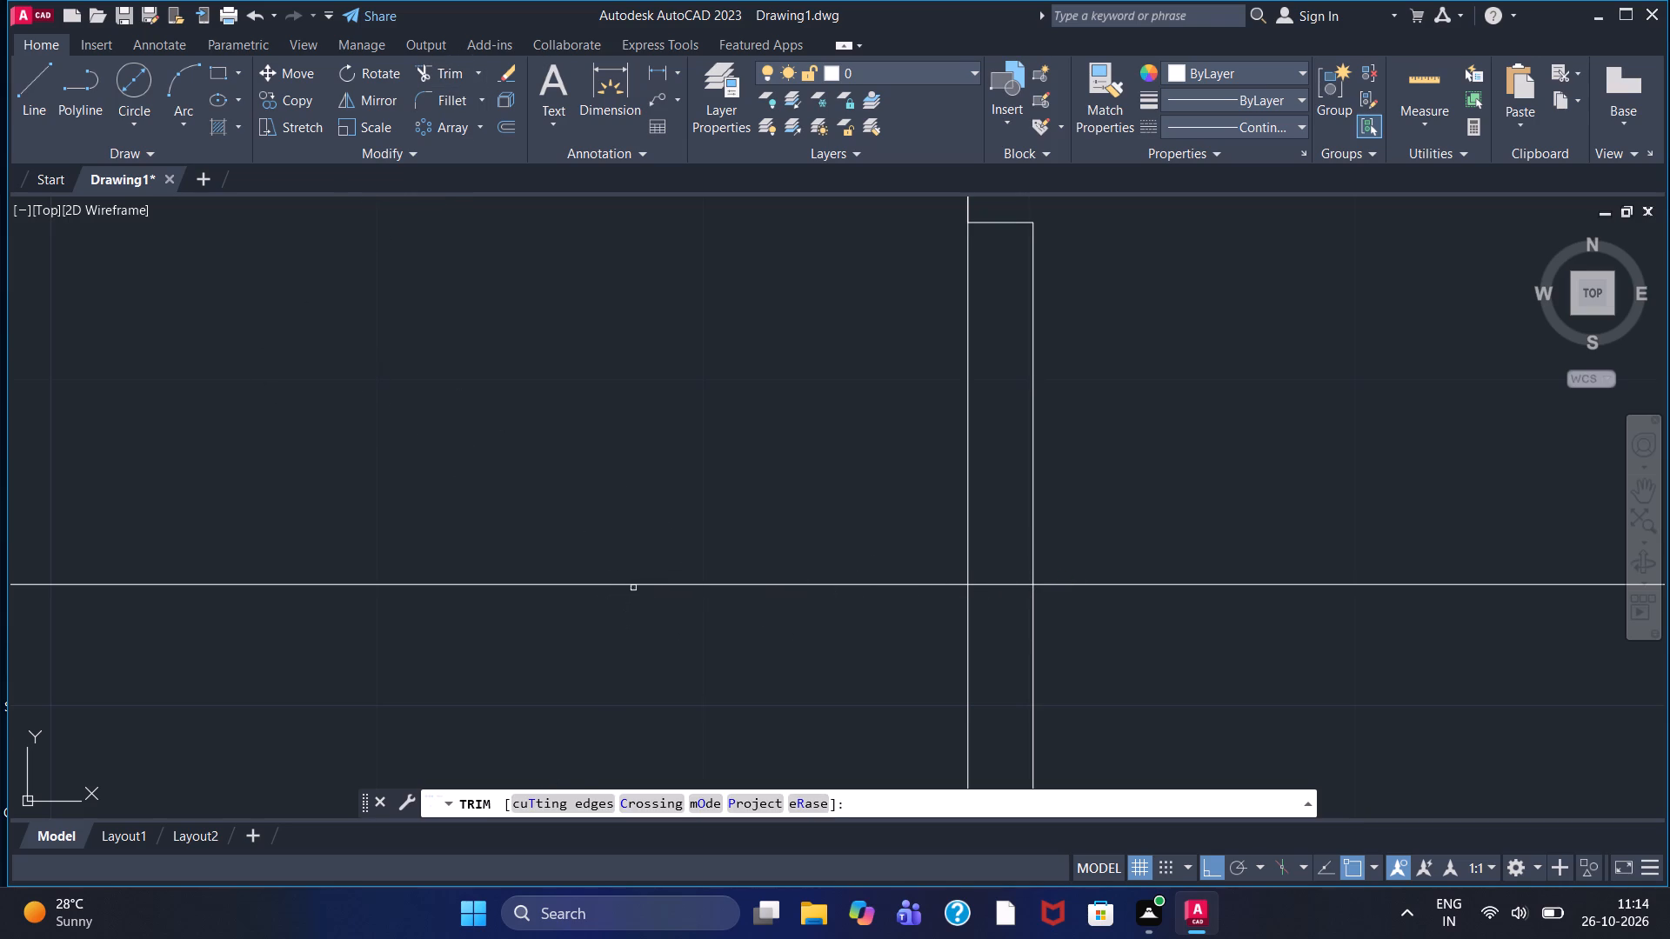
left_click(640, 584)
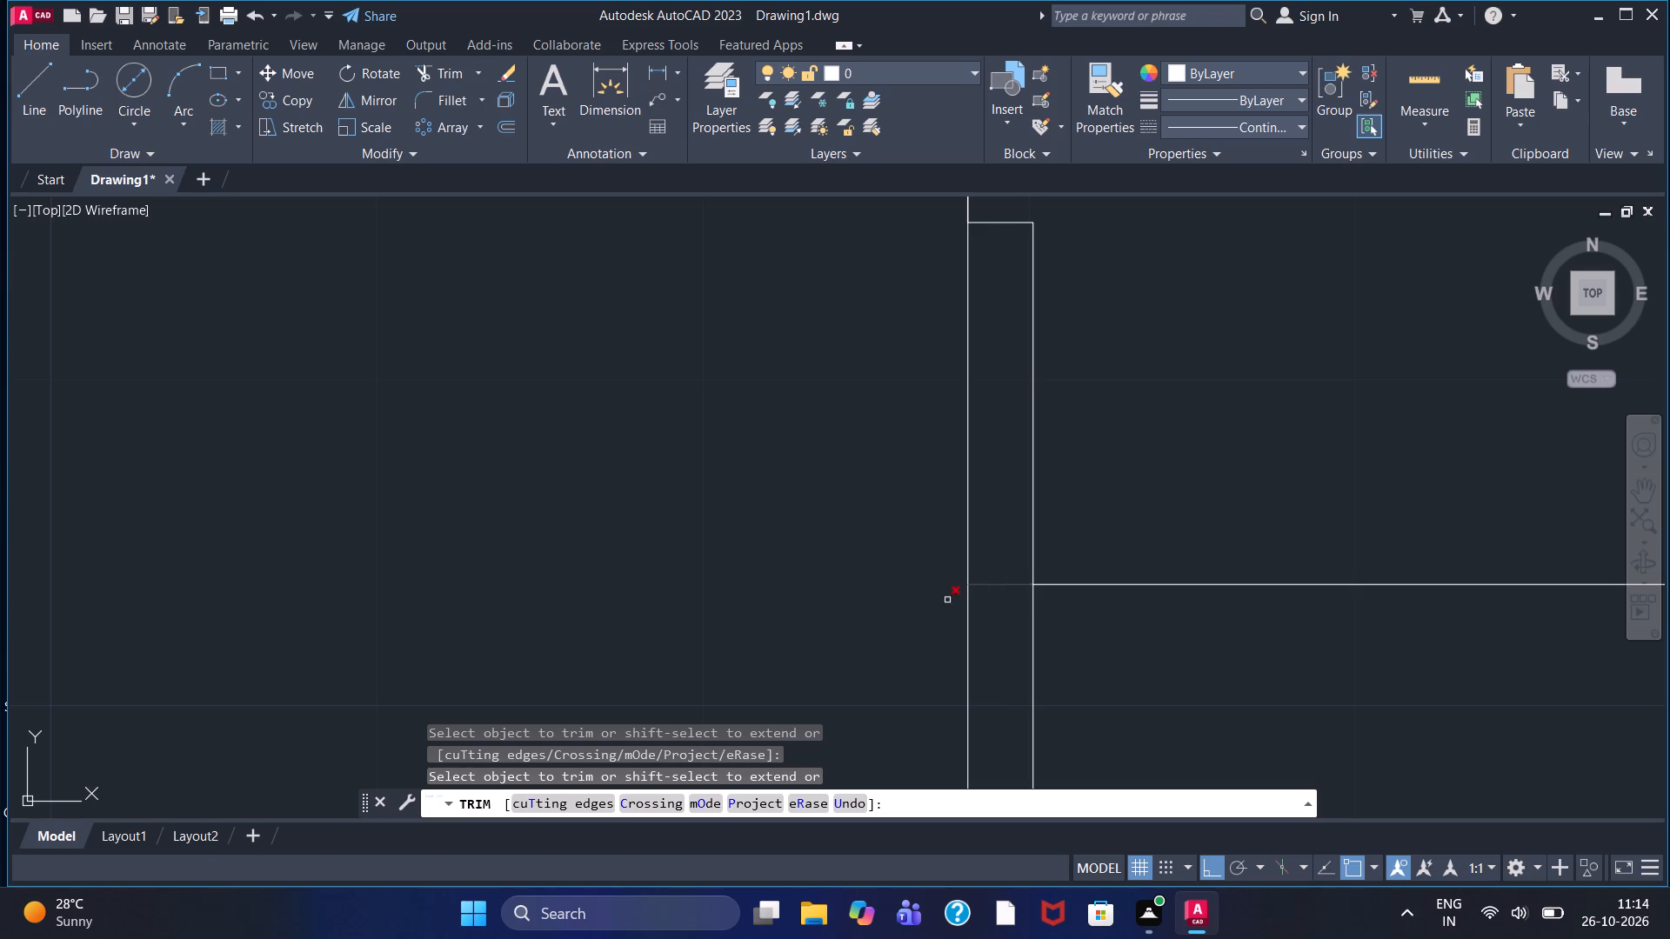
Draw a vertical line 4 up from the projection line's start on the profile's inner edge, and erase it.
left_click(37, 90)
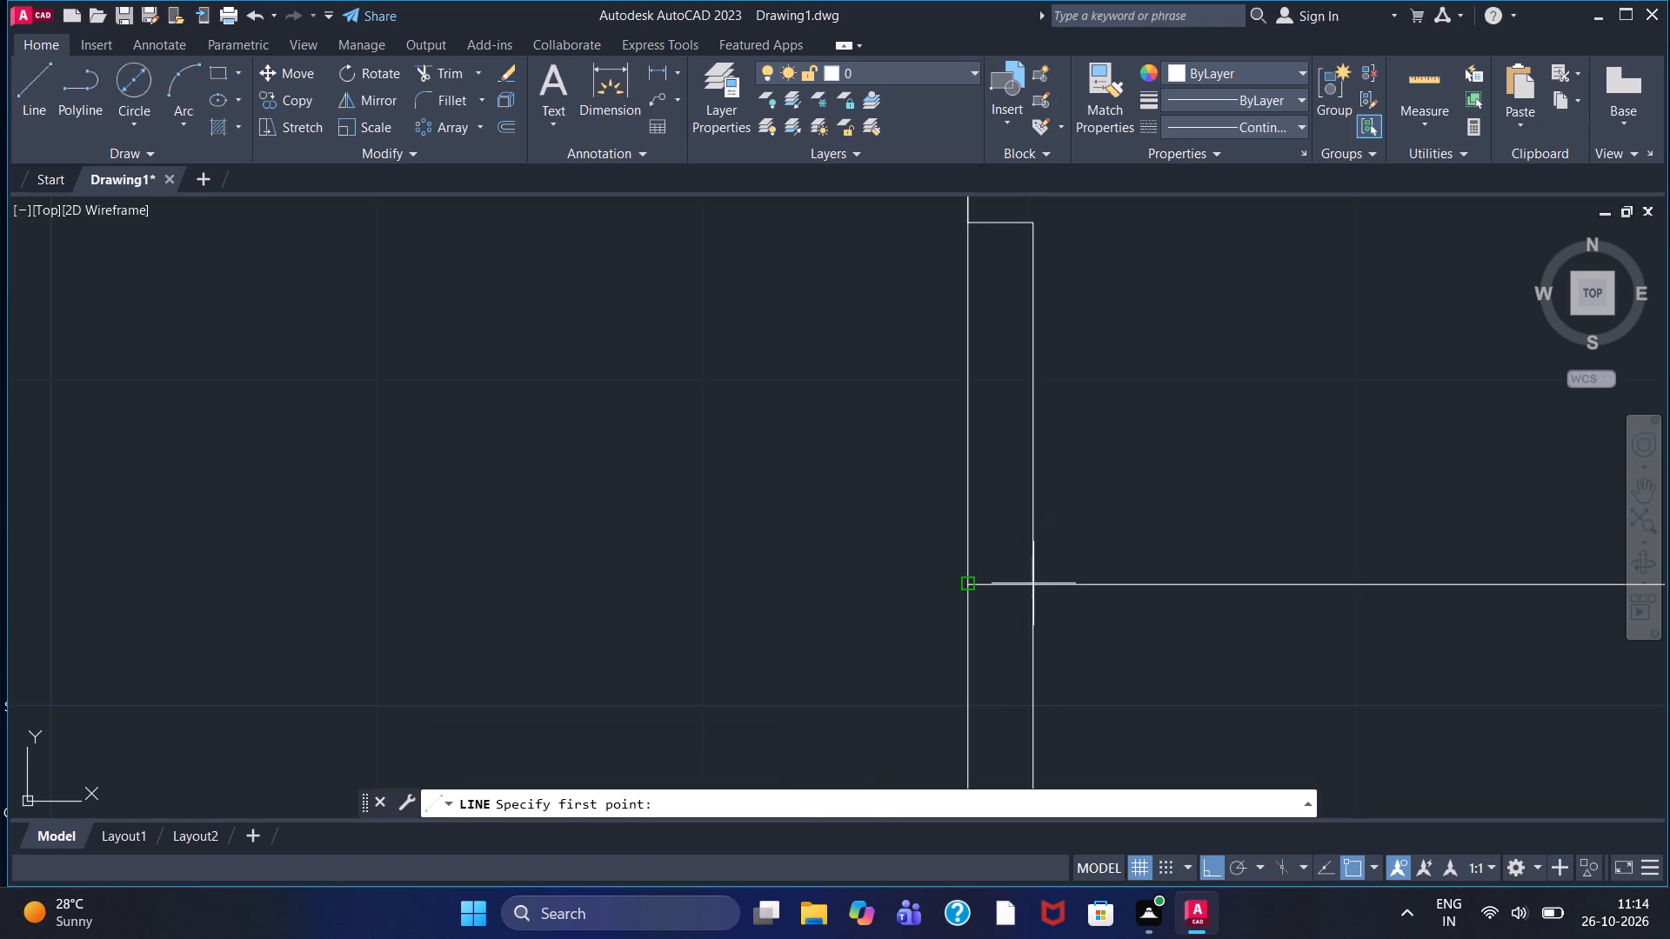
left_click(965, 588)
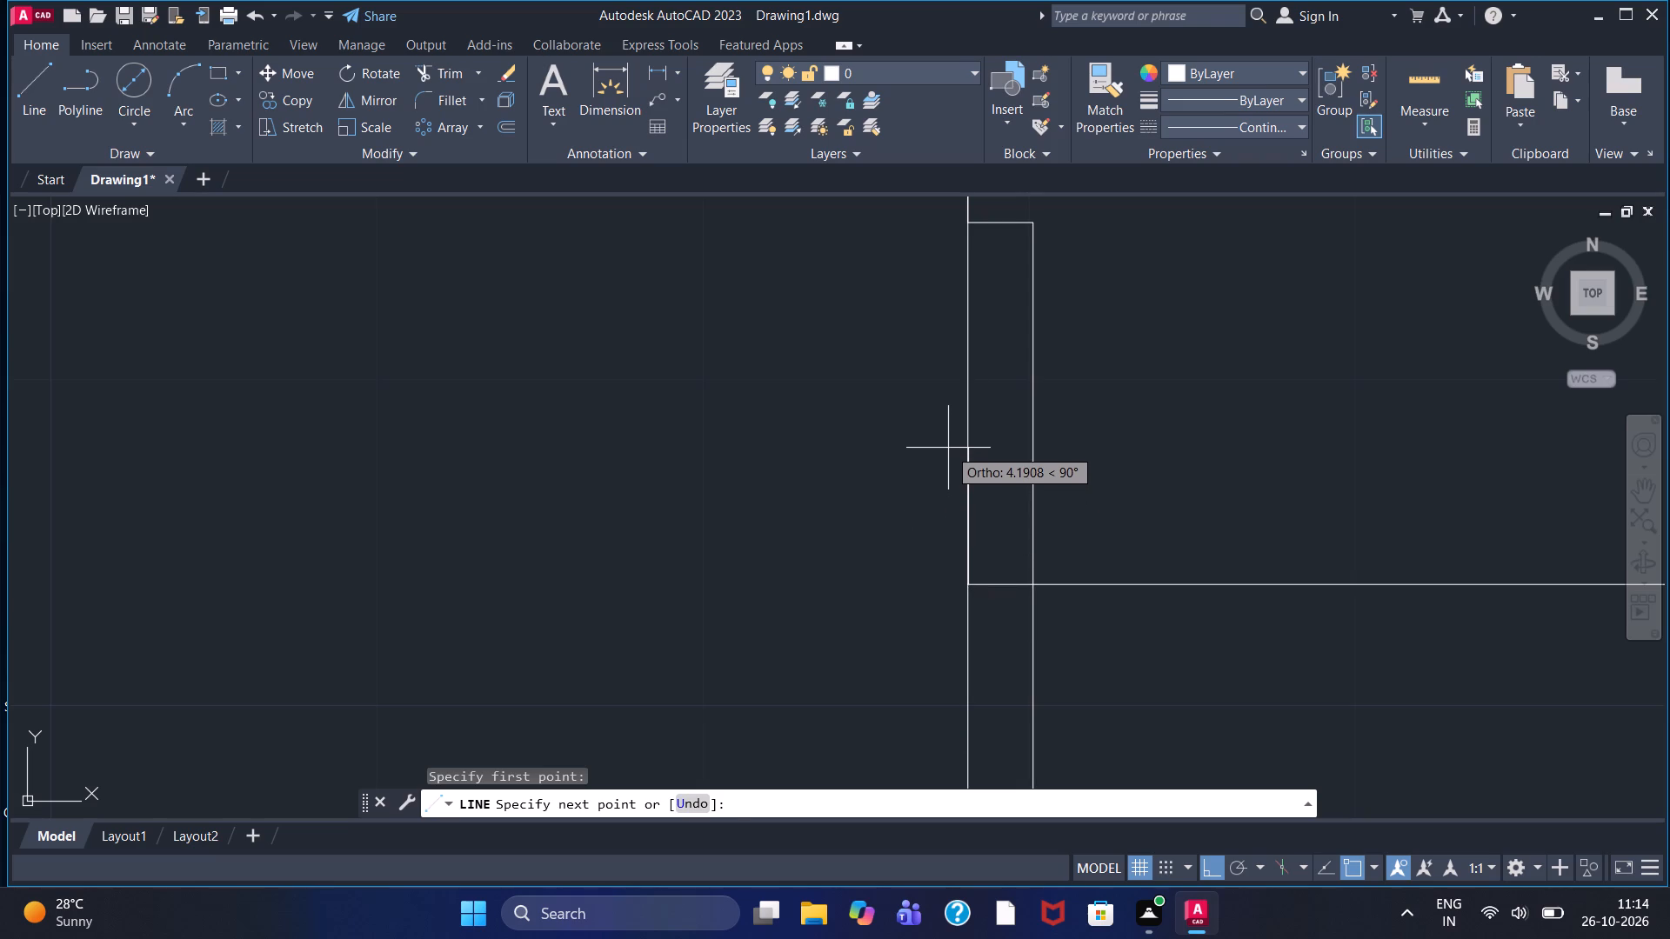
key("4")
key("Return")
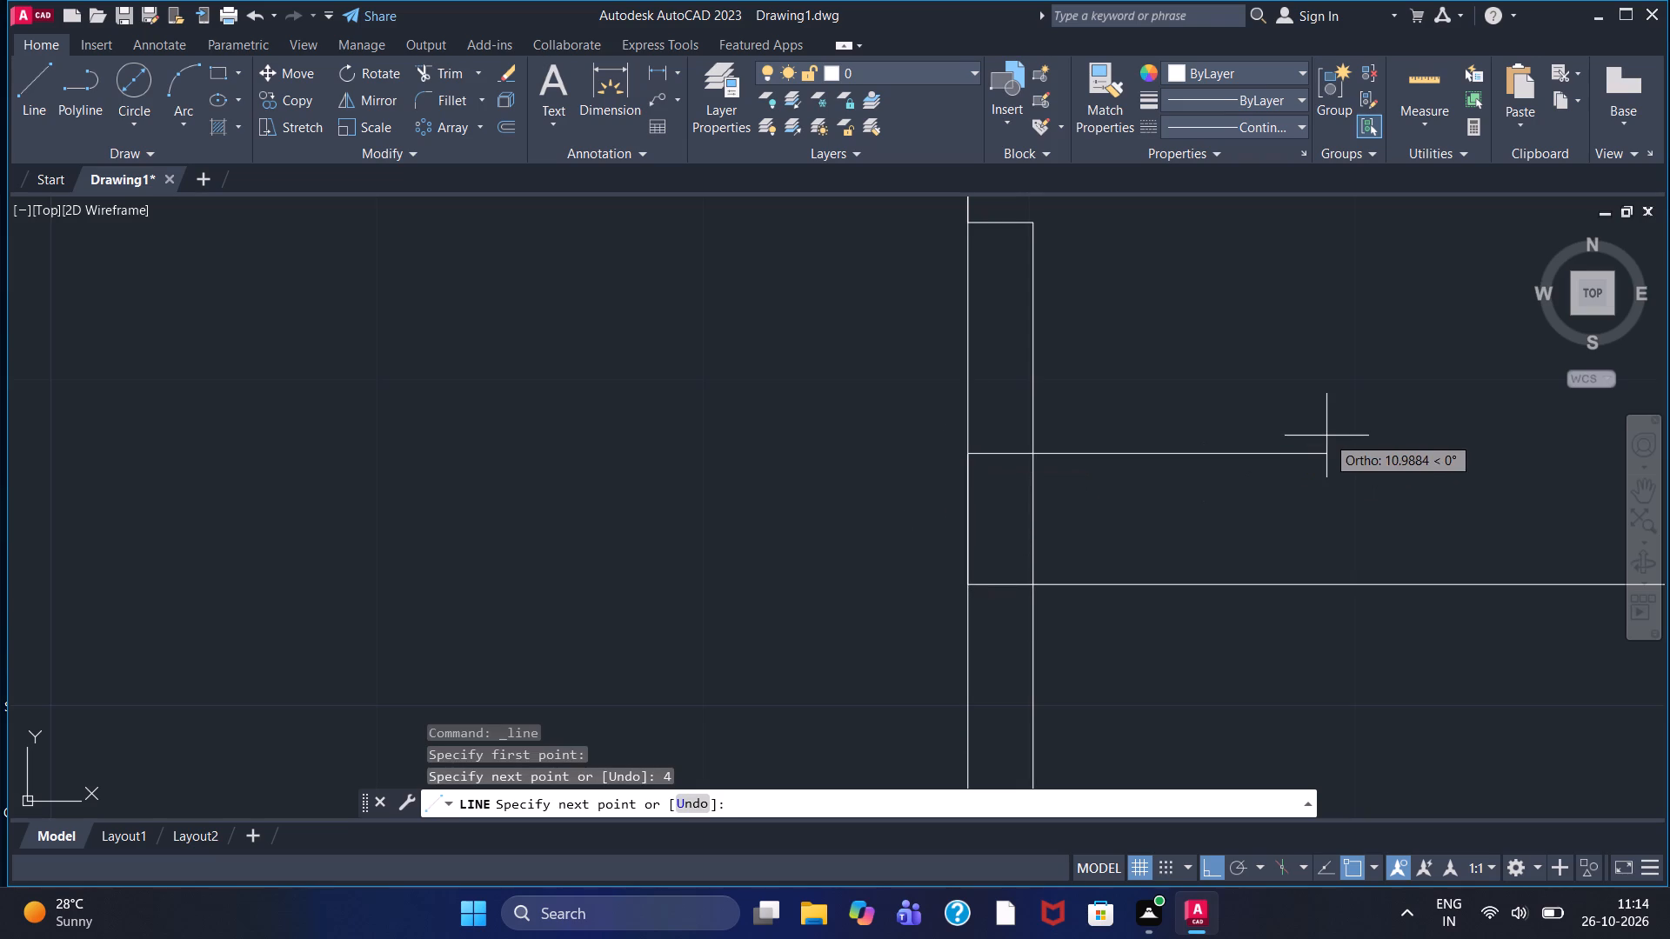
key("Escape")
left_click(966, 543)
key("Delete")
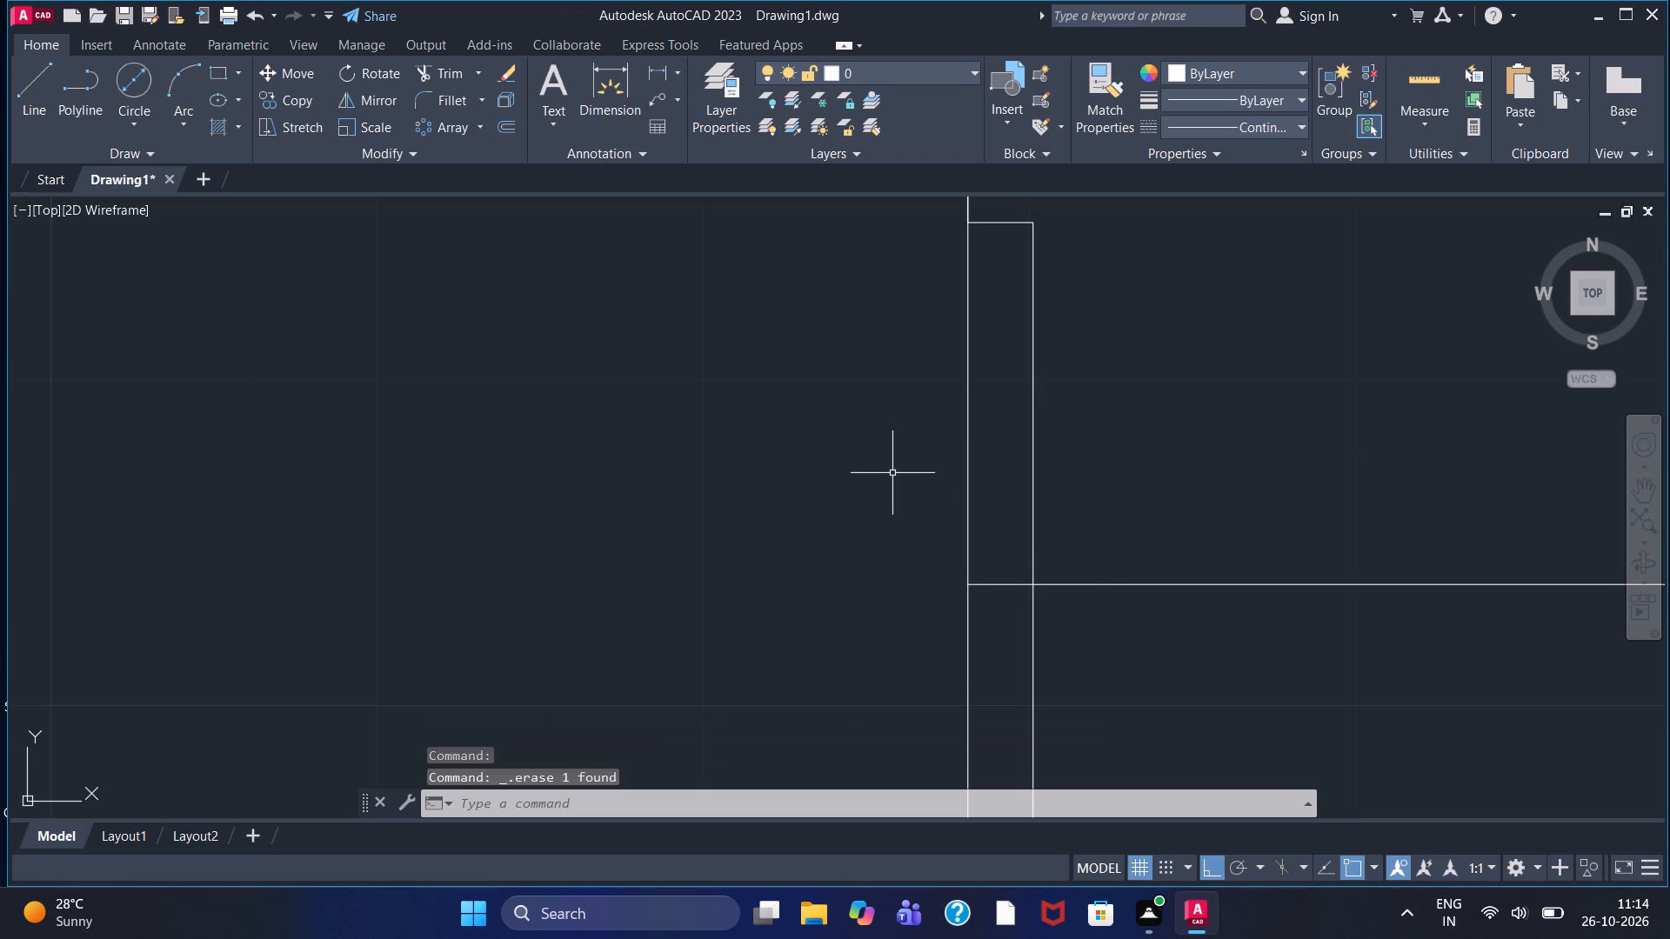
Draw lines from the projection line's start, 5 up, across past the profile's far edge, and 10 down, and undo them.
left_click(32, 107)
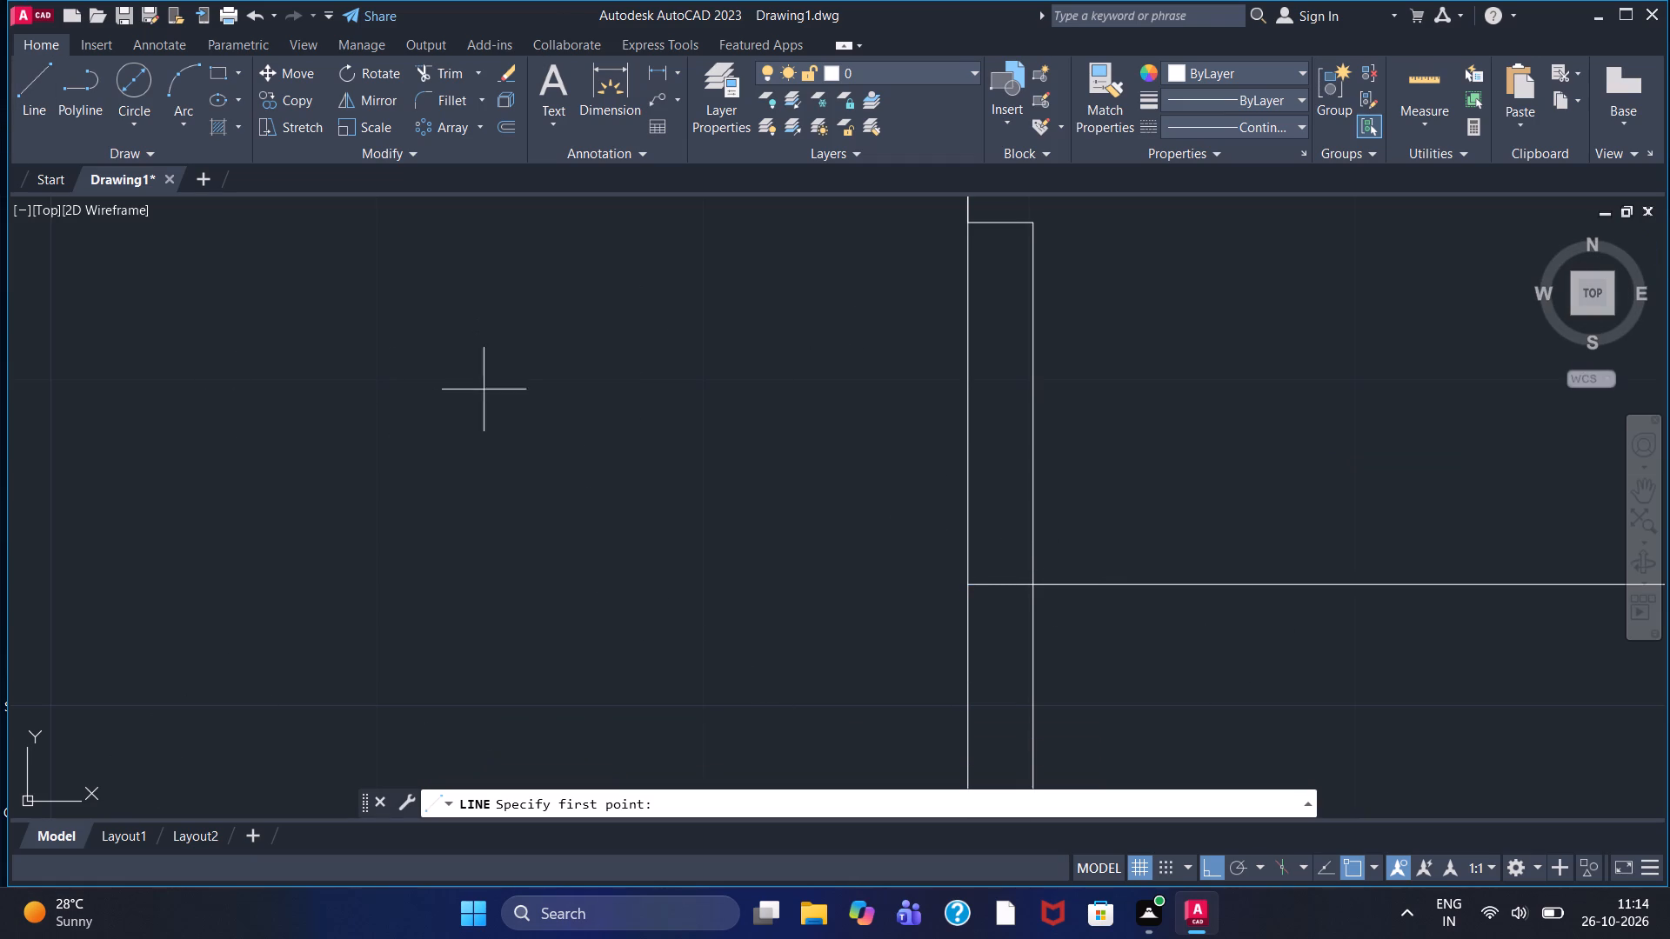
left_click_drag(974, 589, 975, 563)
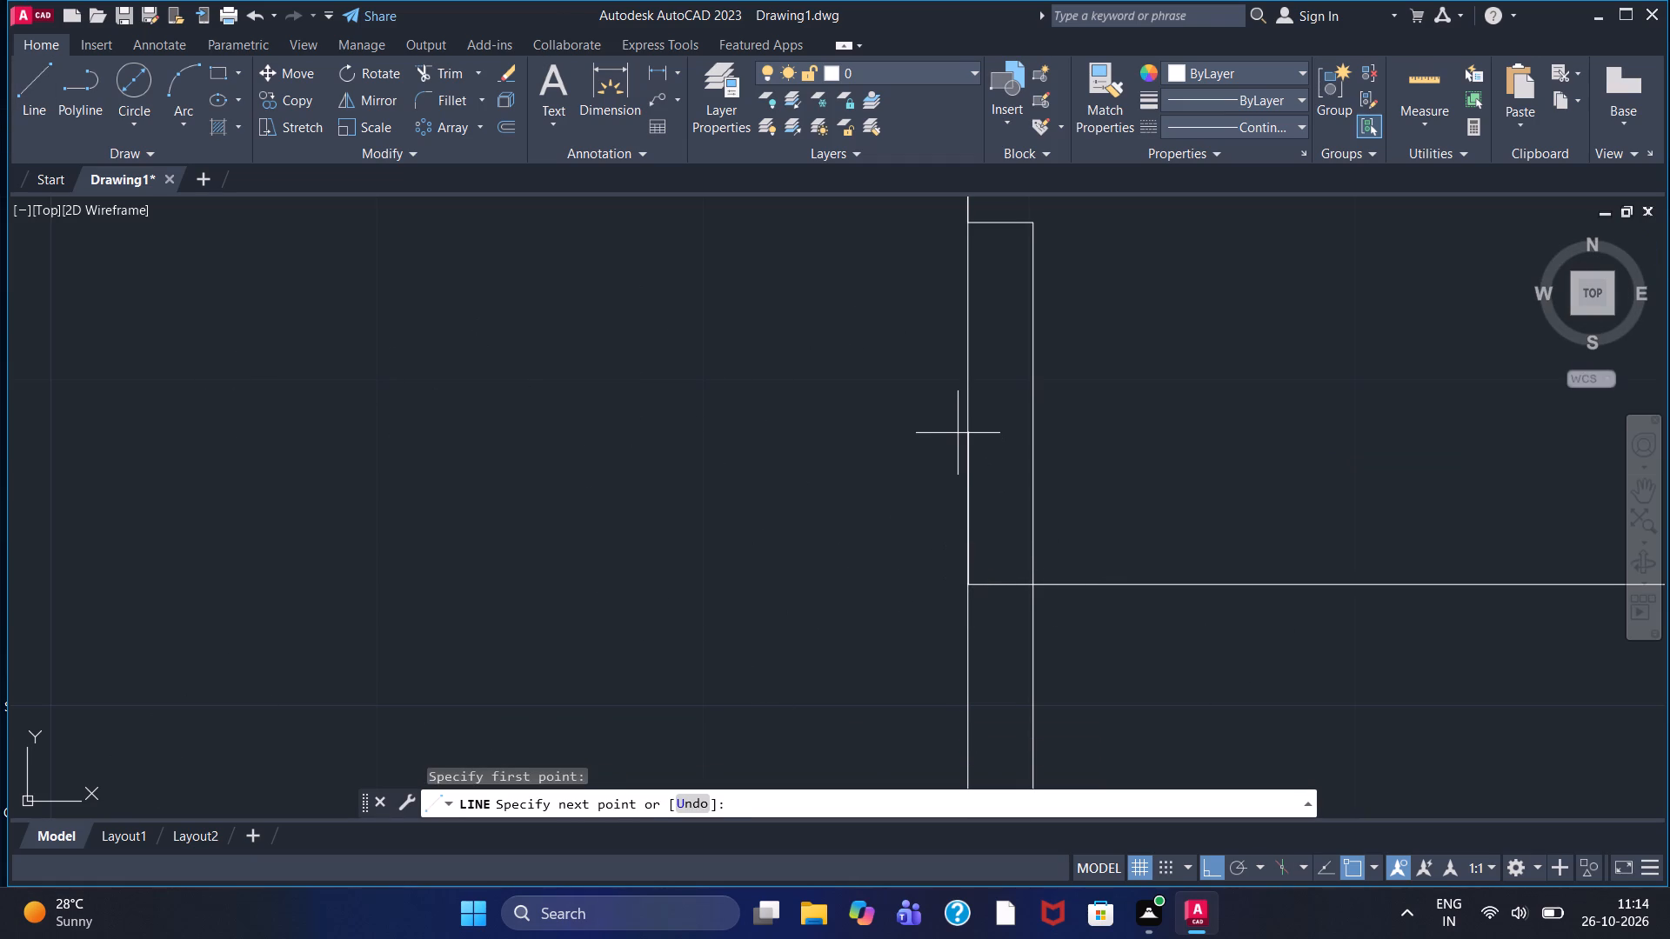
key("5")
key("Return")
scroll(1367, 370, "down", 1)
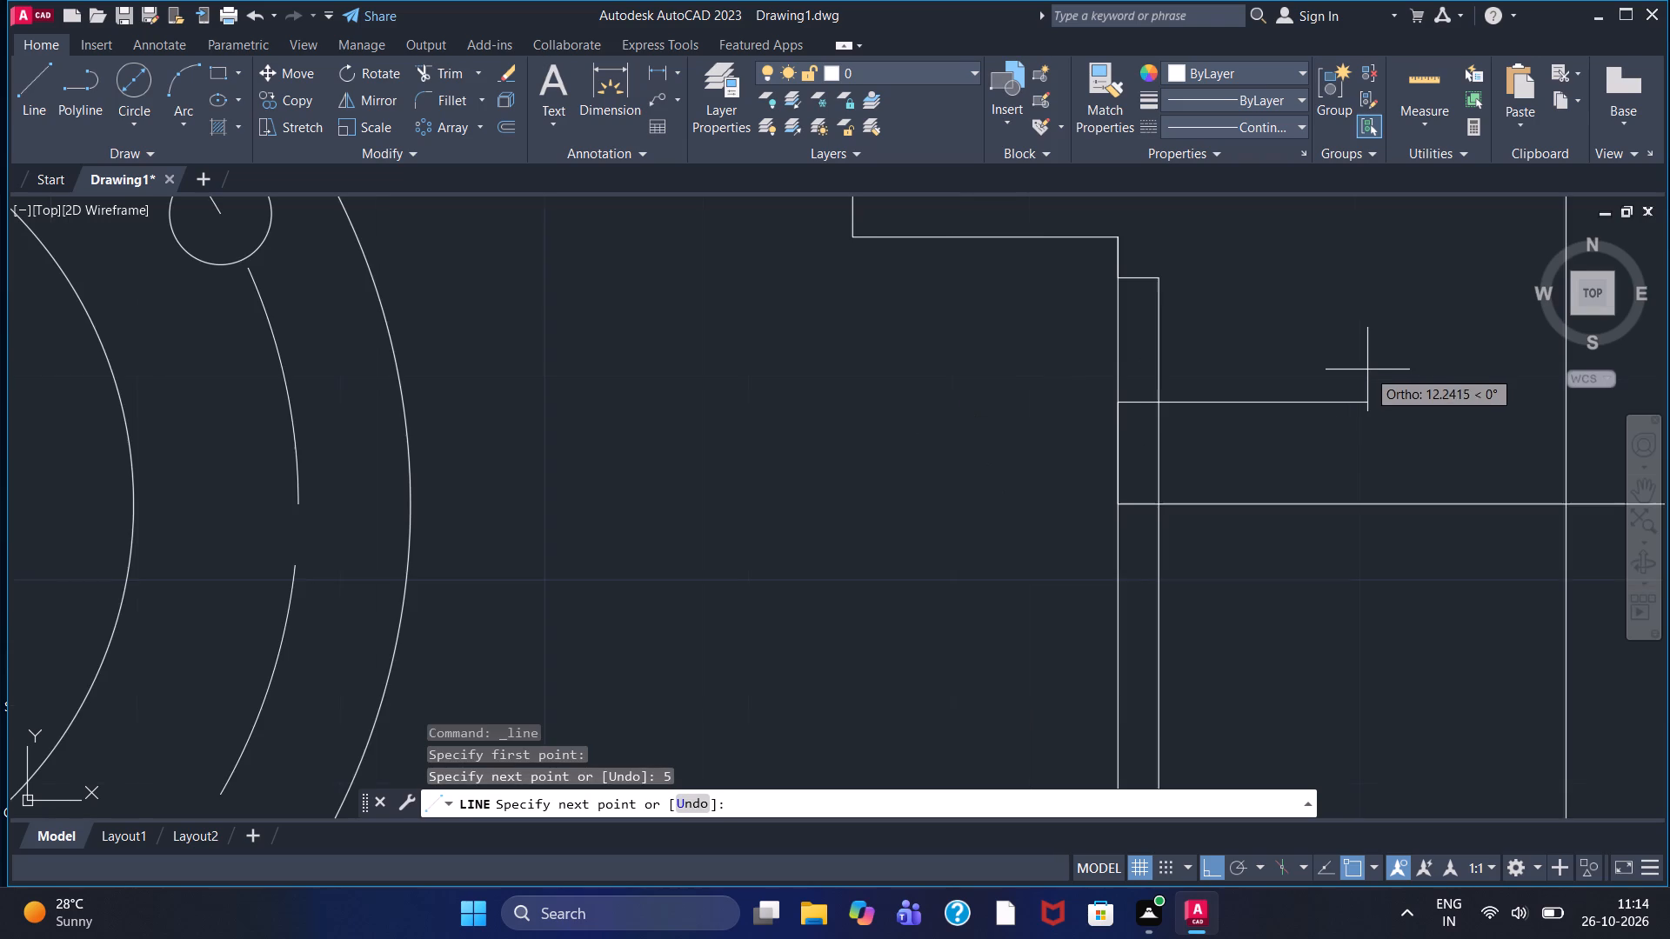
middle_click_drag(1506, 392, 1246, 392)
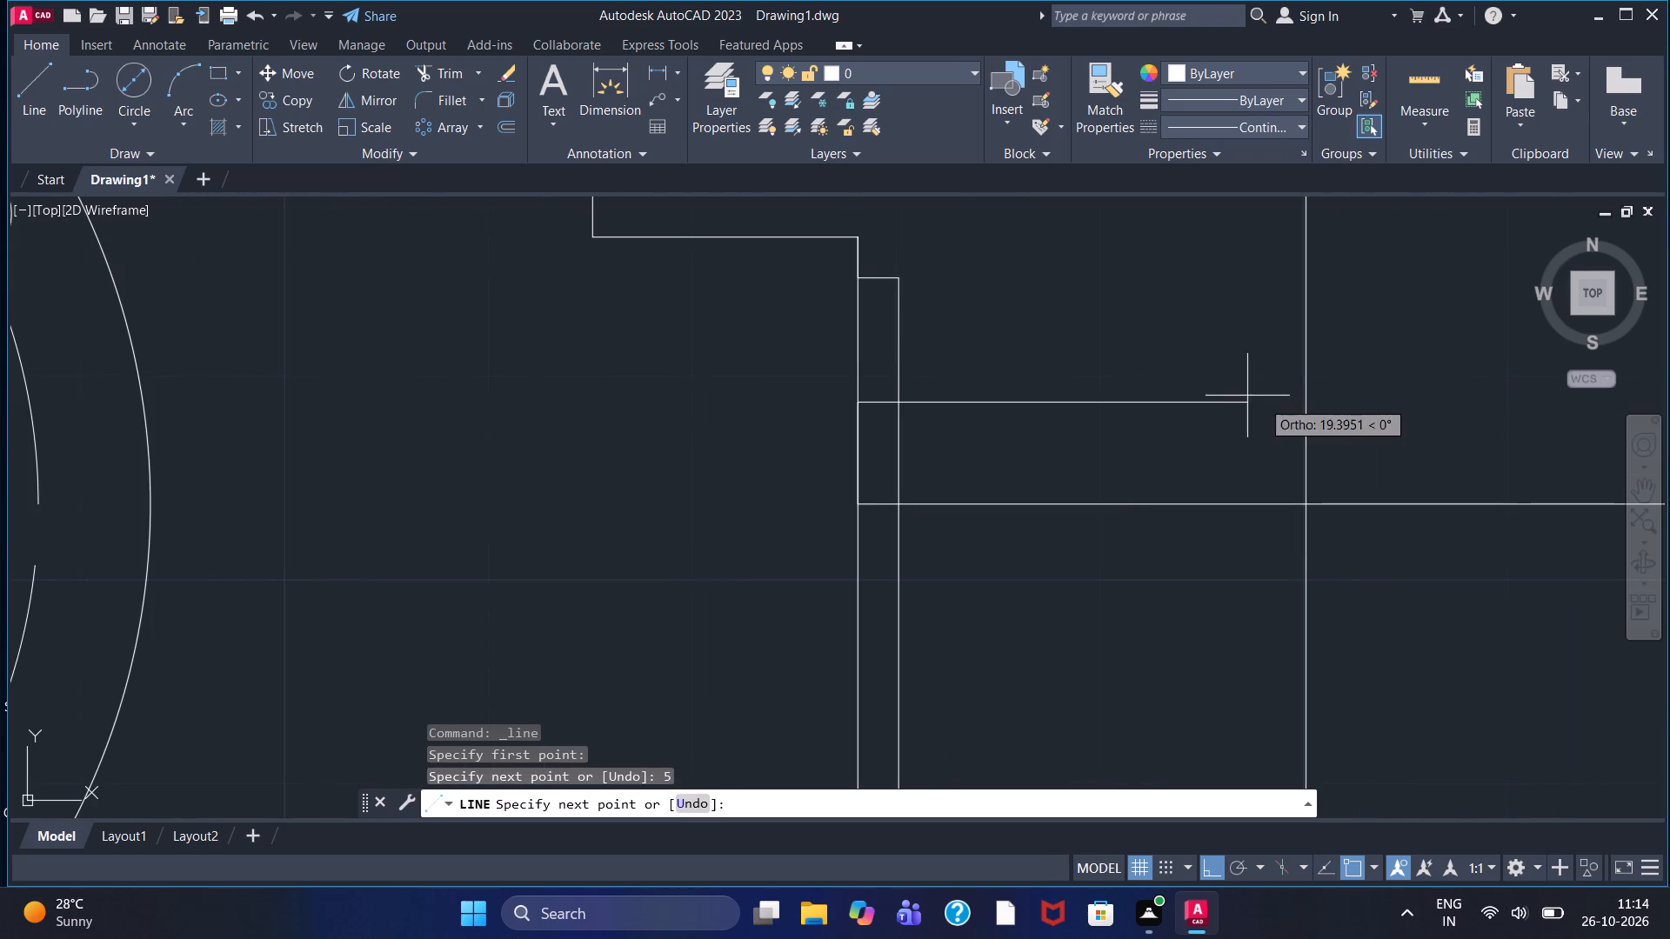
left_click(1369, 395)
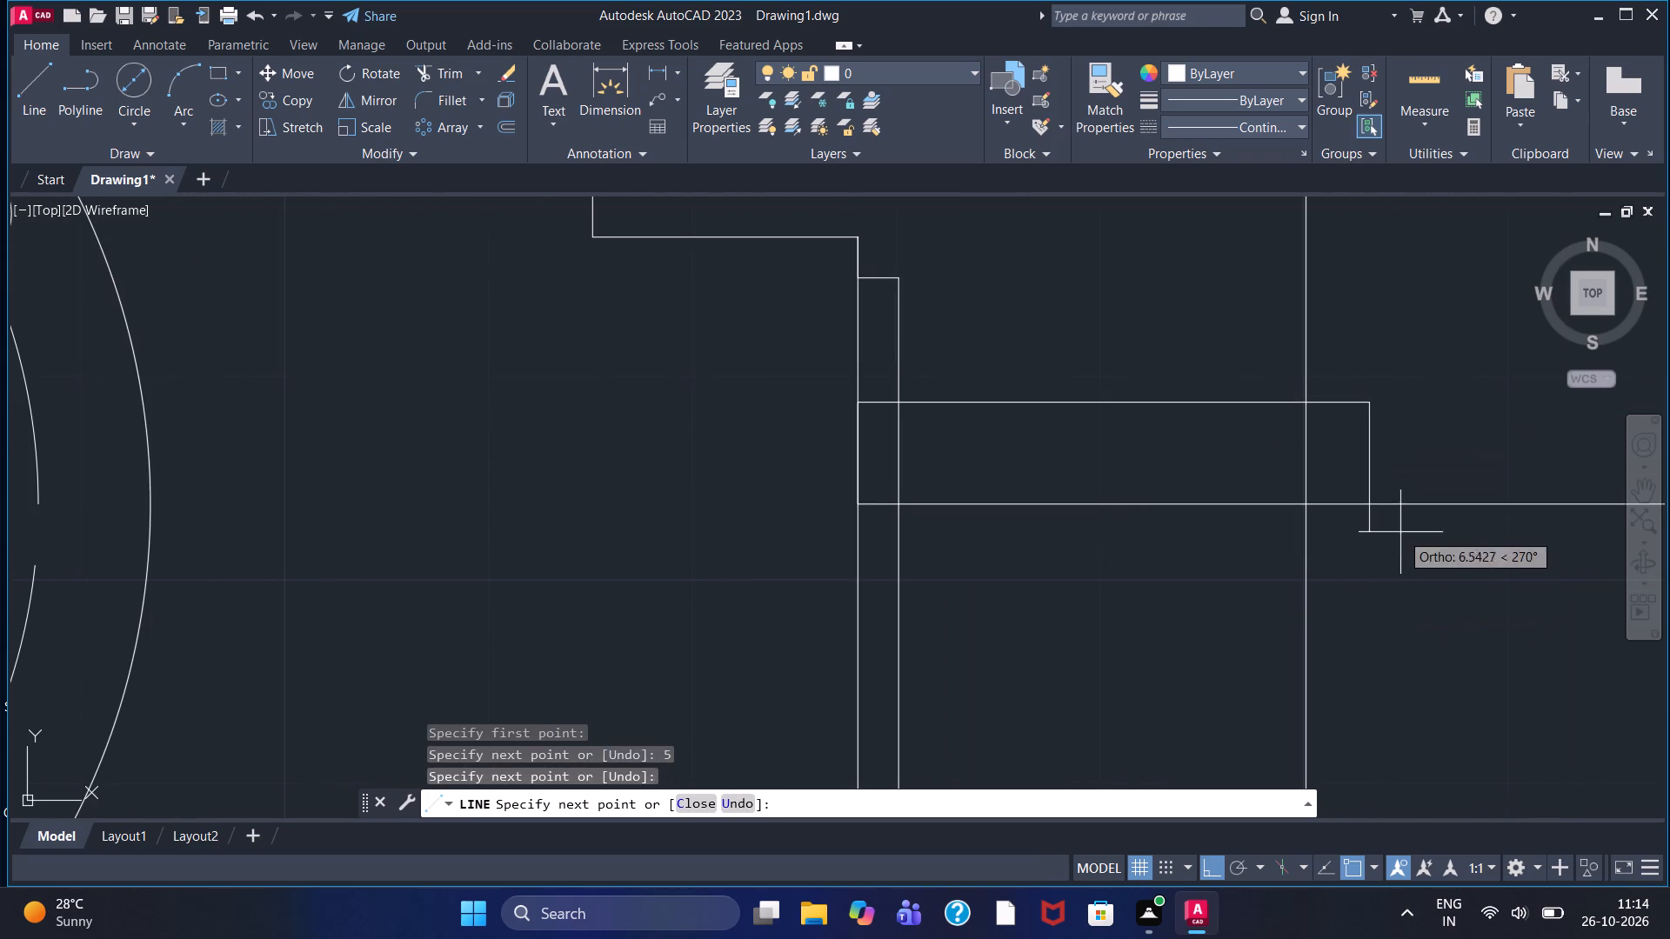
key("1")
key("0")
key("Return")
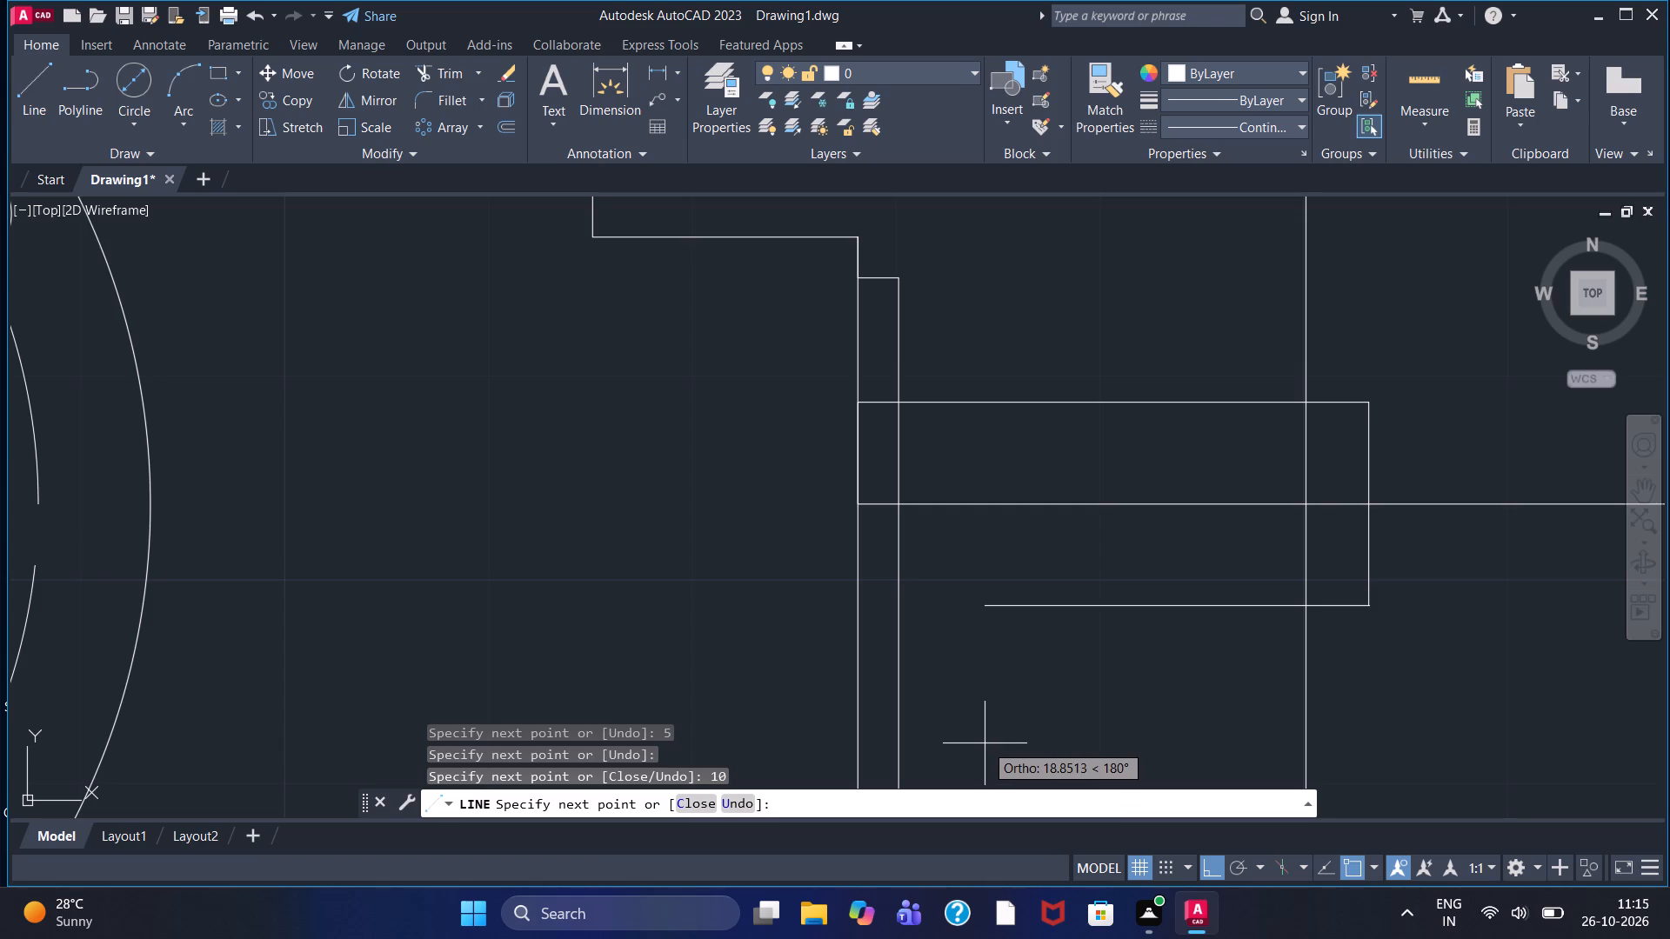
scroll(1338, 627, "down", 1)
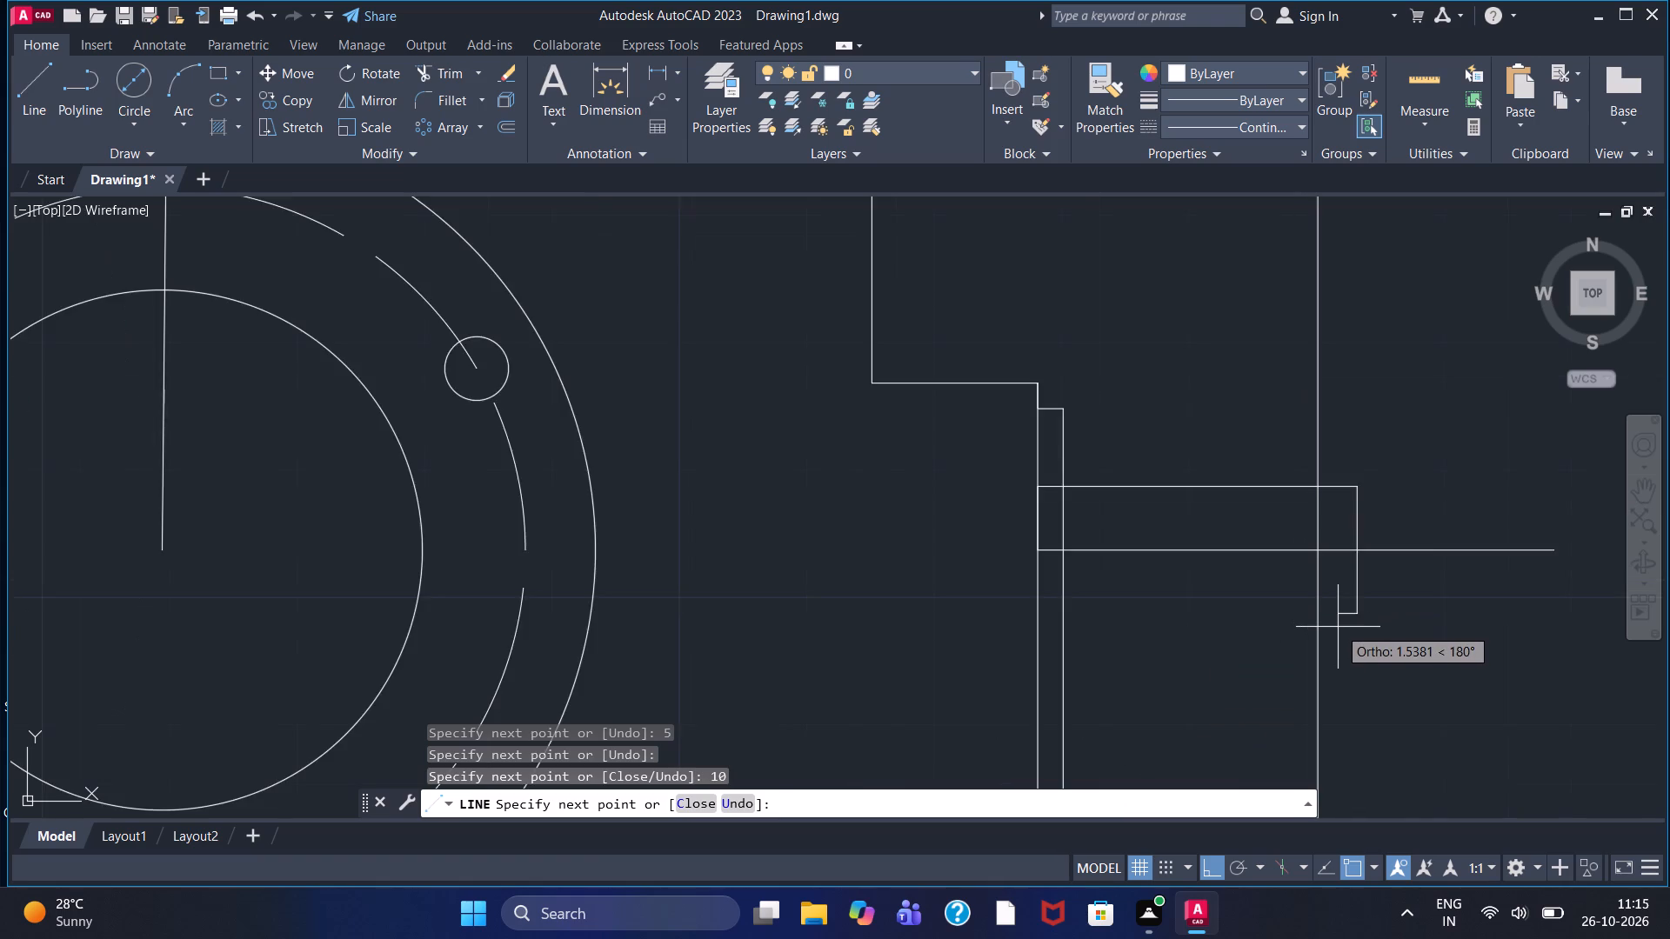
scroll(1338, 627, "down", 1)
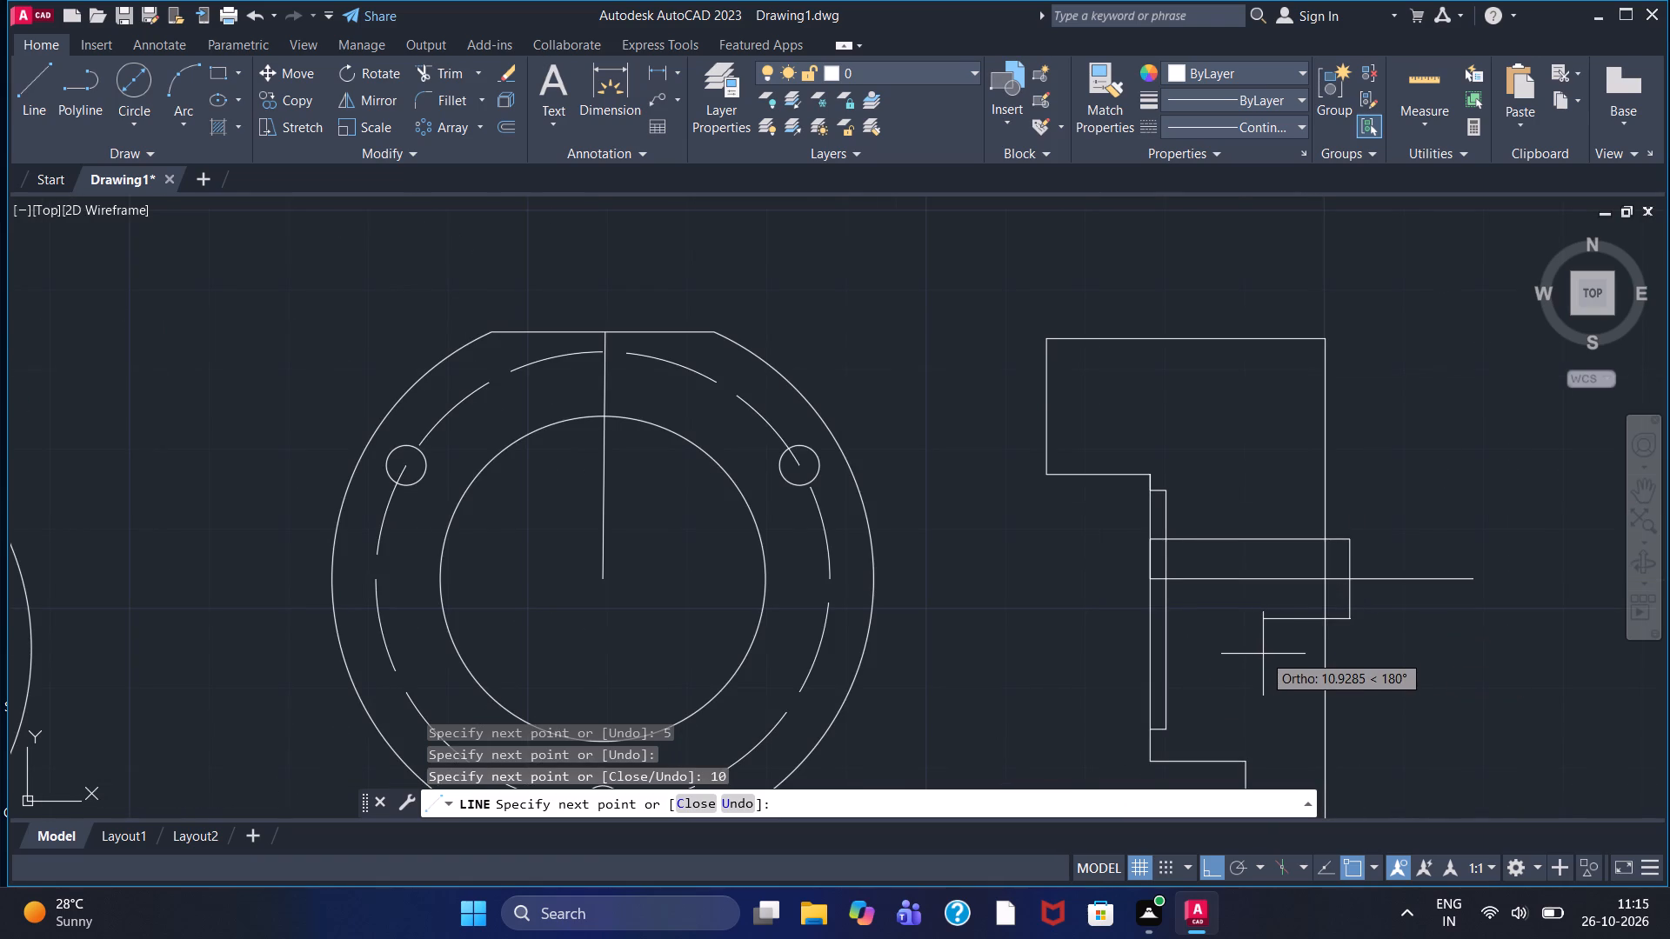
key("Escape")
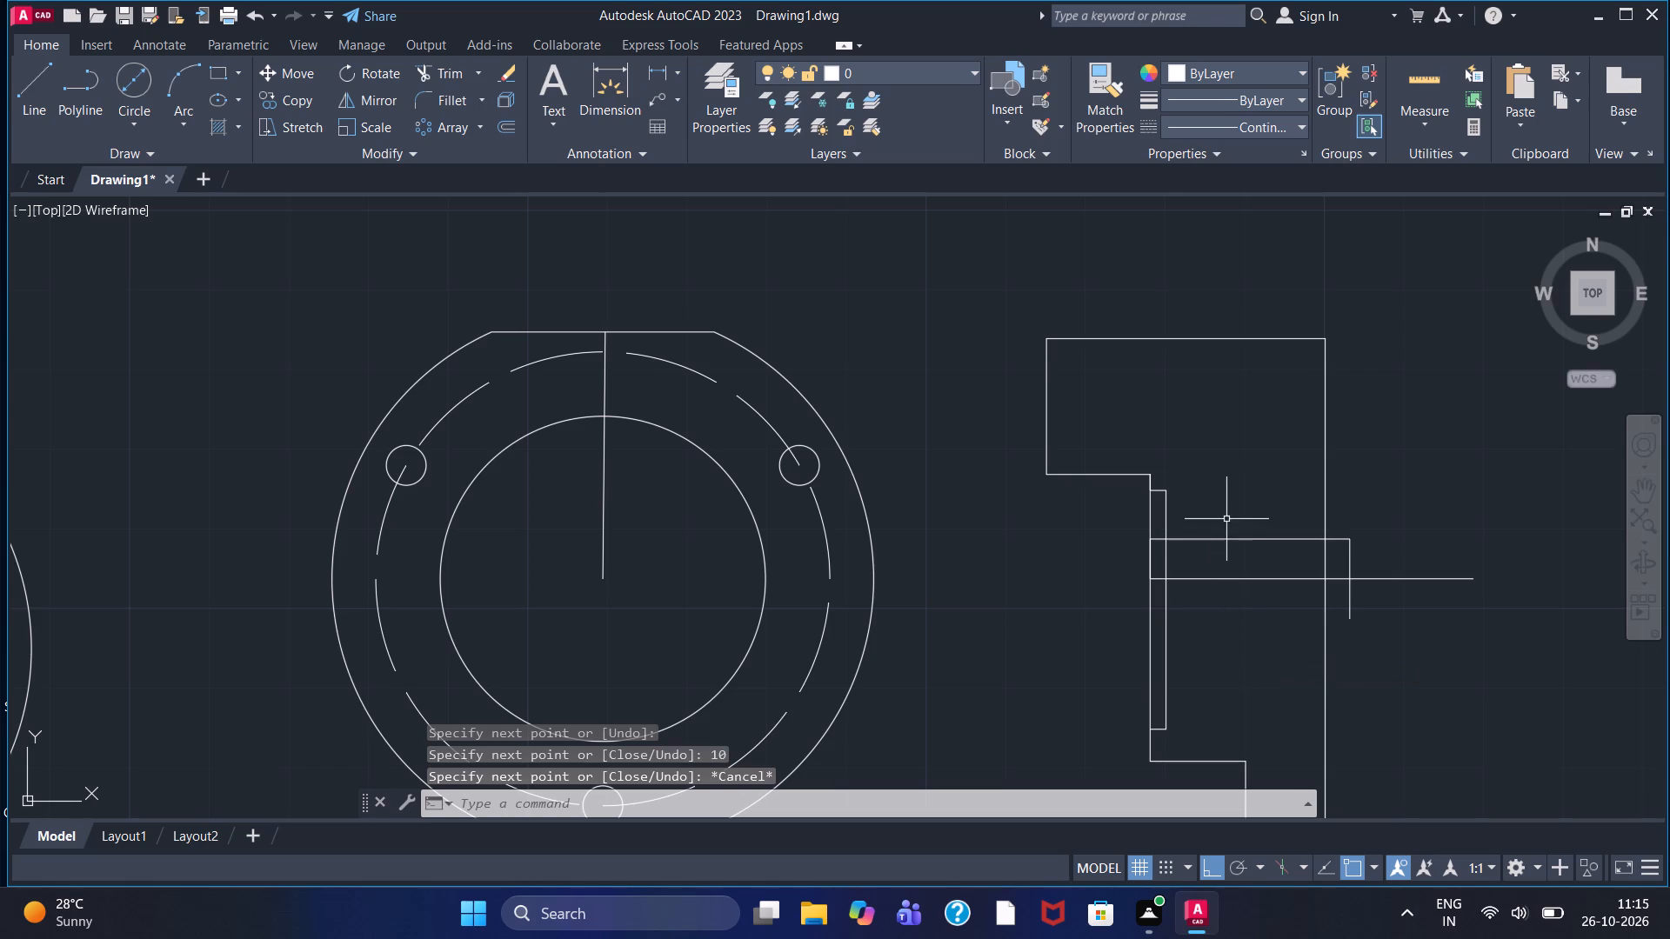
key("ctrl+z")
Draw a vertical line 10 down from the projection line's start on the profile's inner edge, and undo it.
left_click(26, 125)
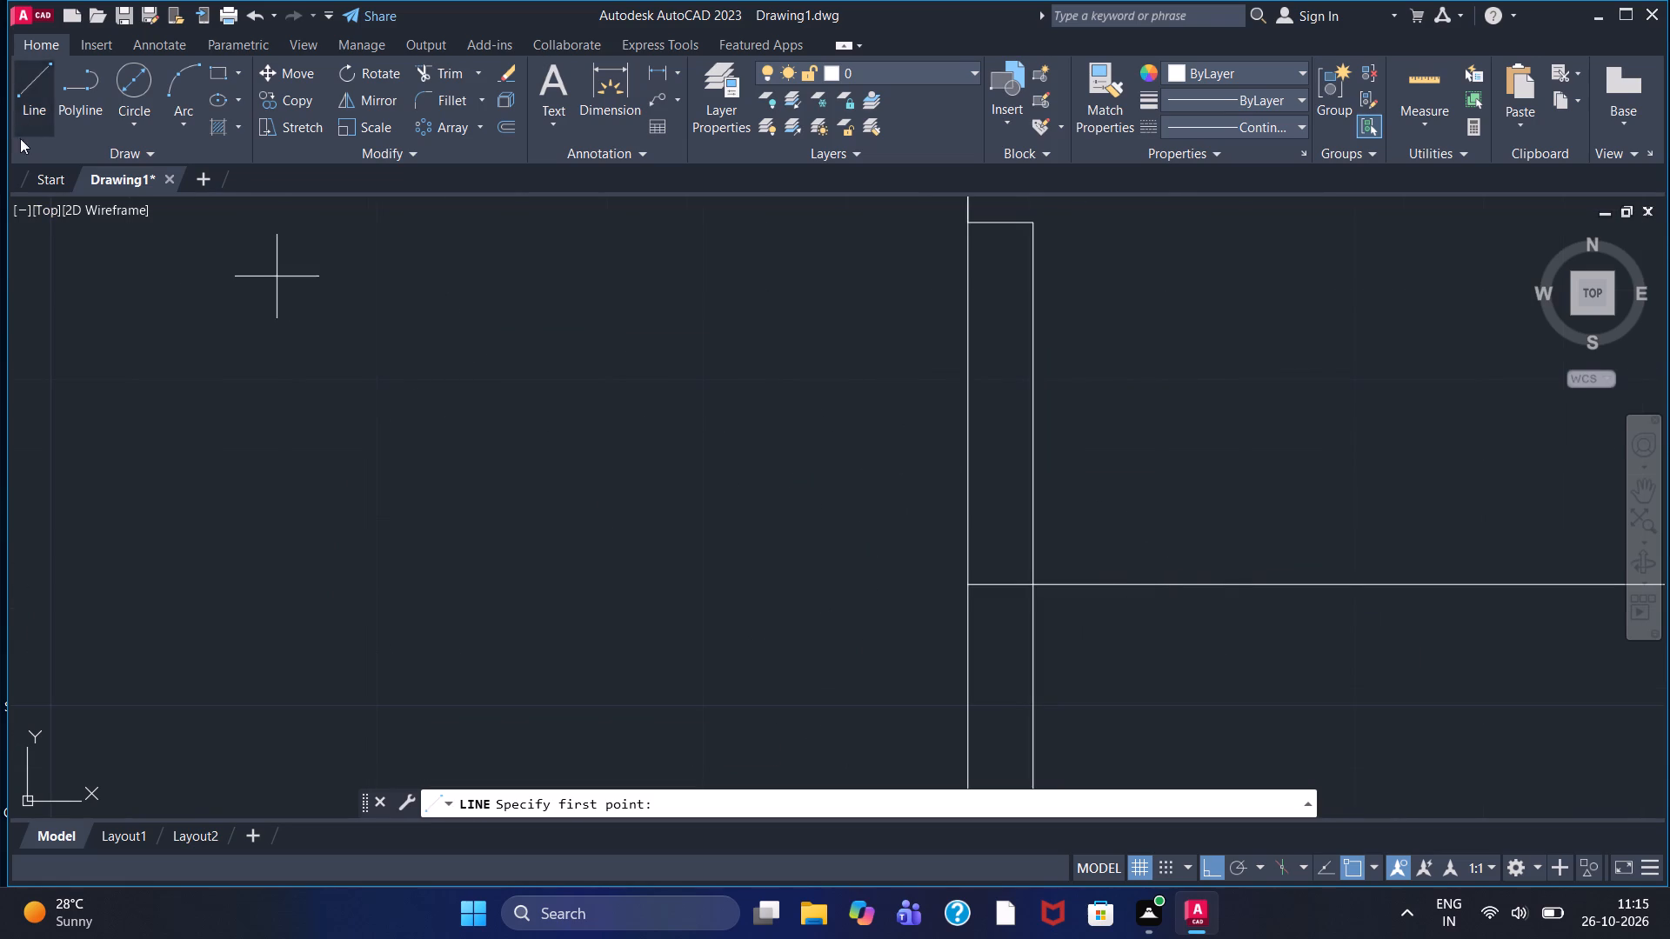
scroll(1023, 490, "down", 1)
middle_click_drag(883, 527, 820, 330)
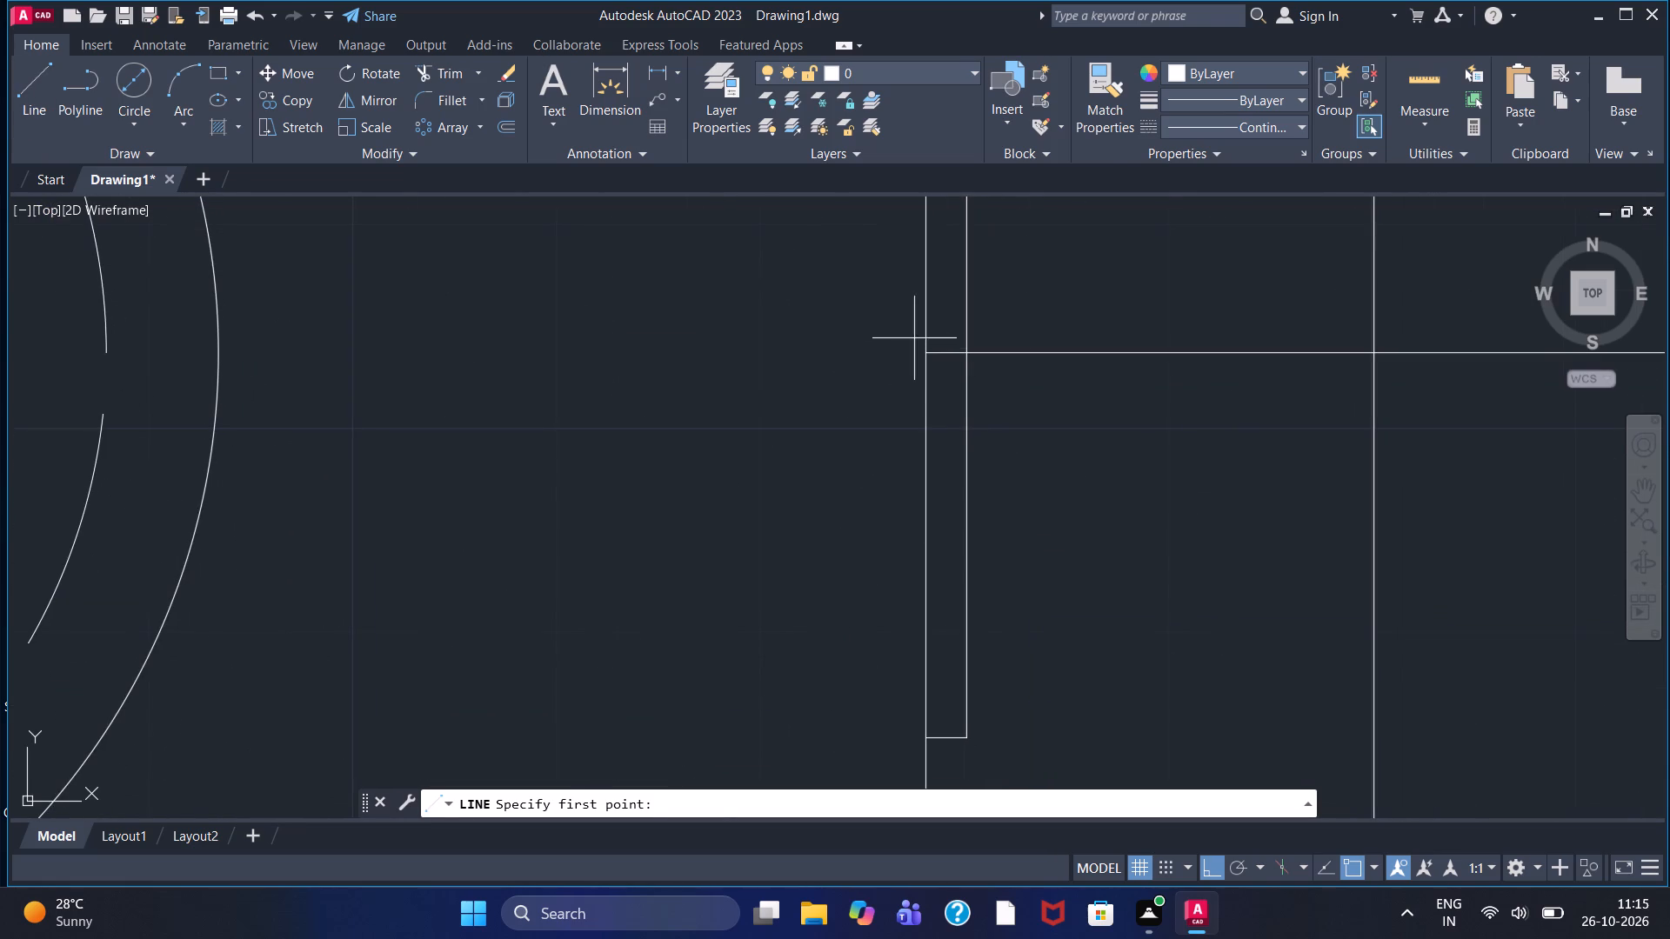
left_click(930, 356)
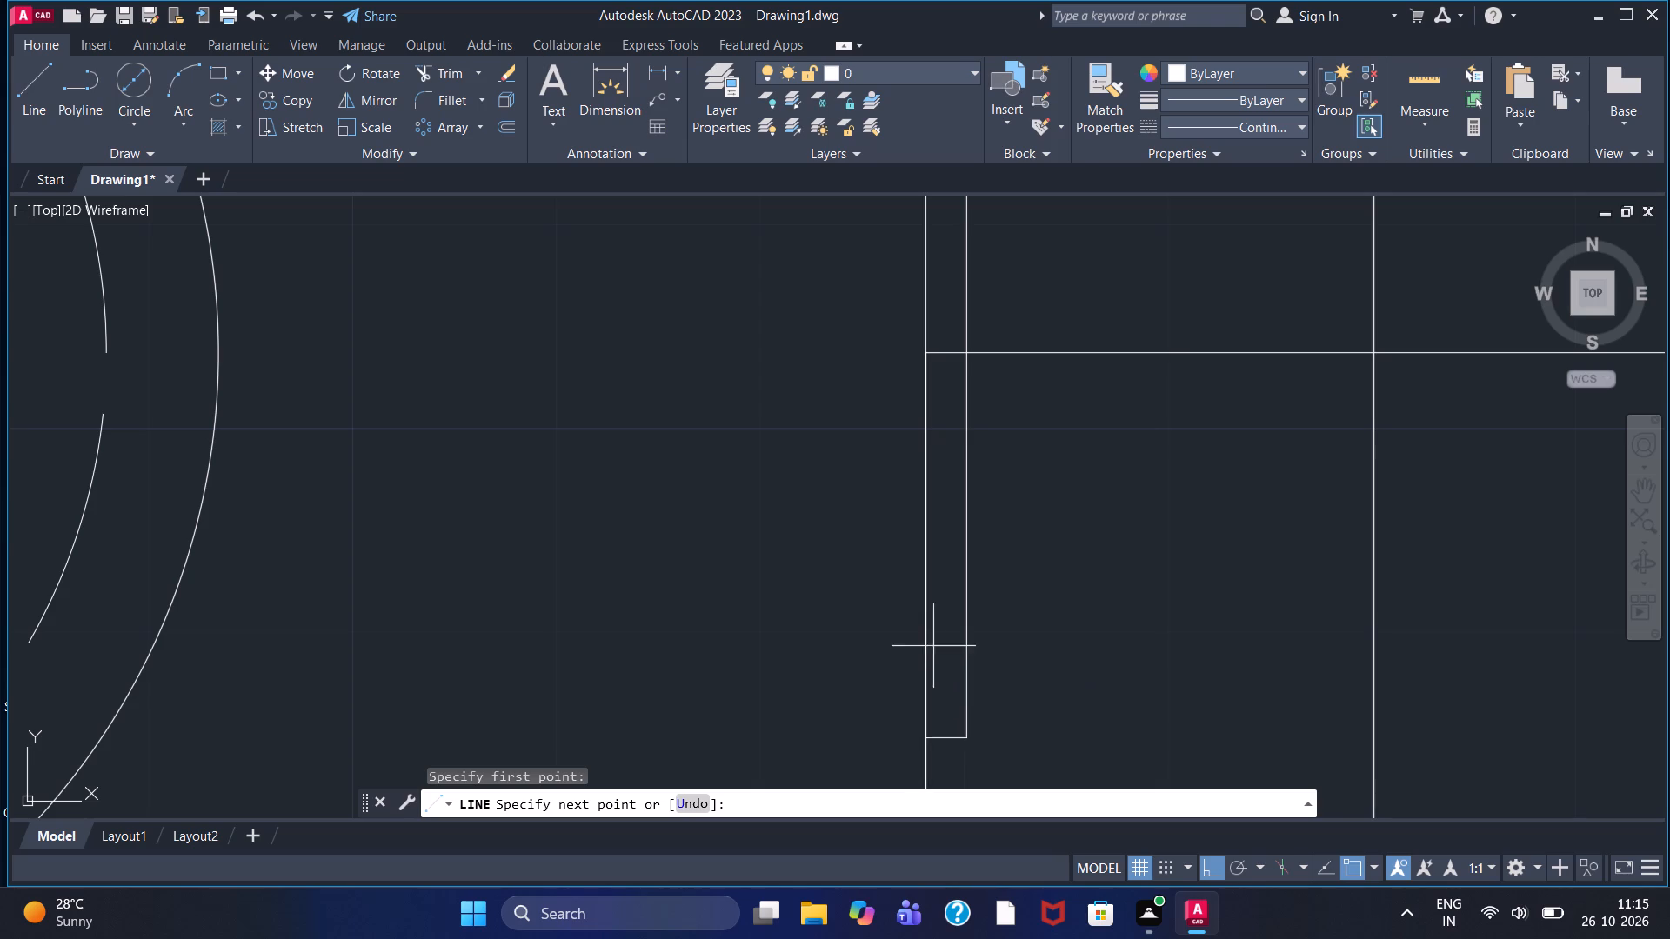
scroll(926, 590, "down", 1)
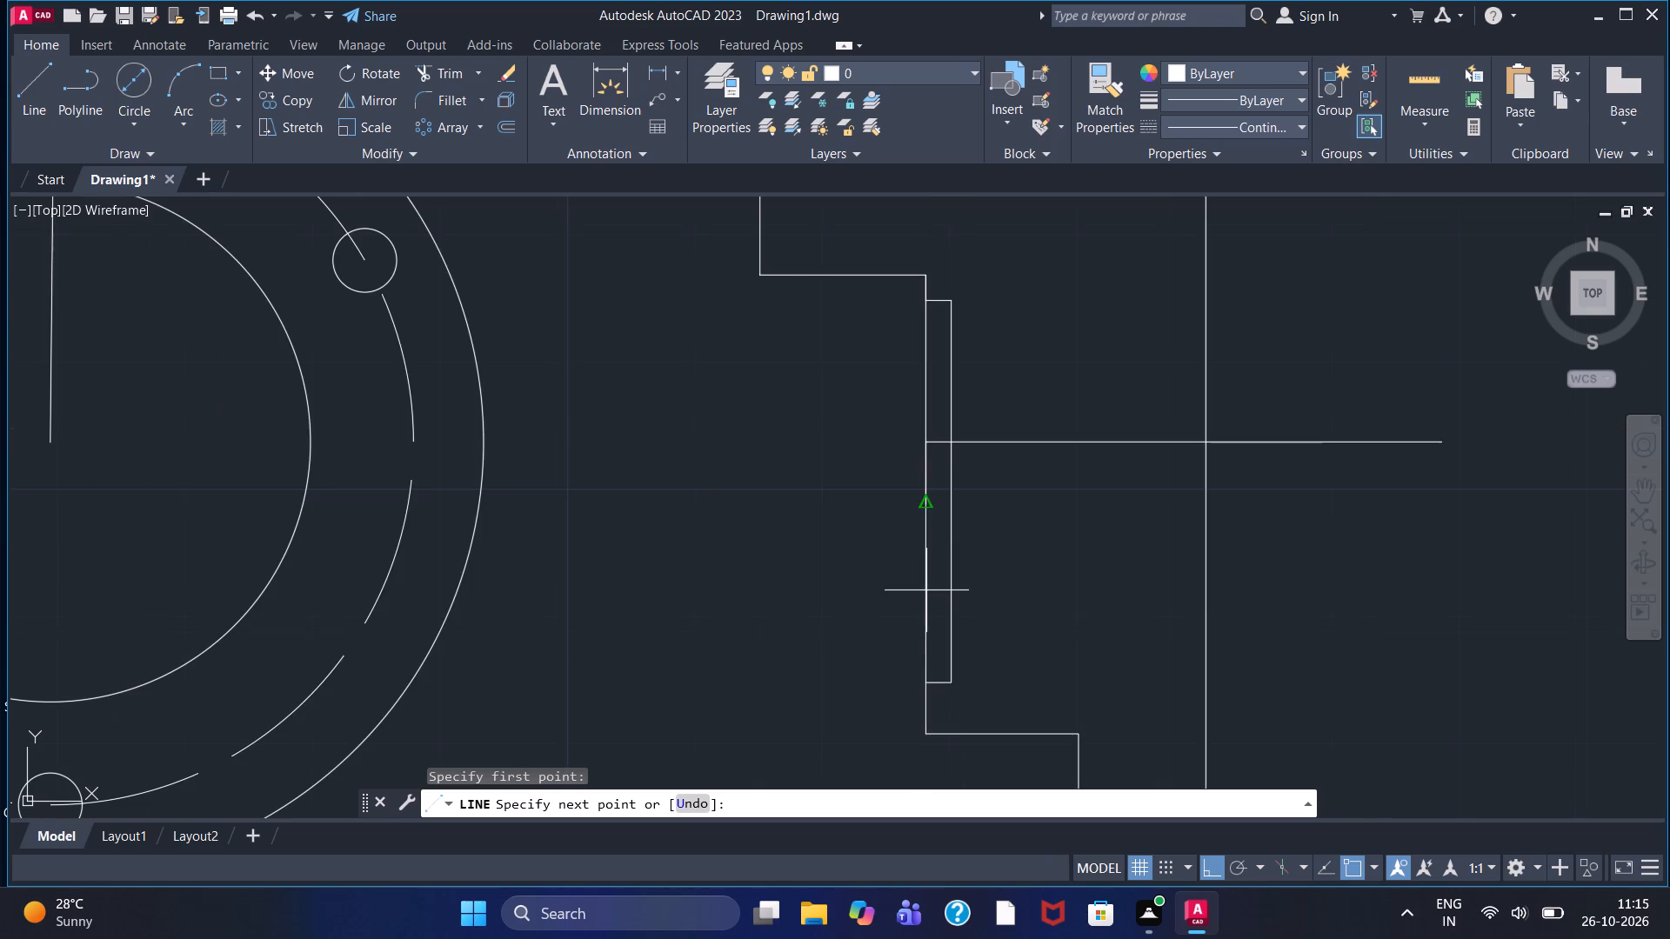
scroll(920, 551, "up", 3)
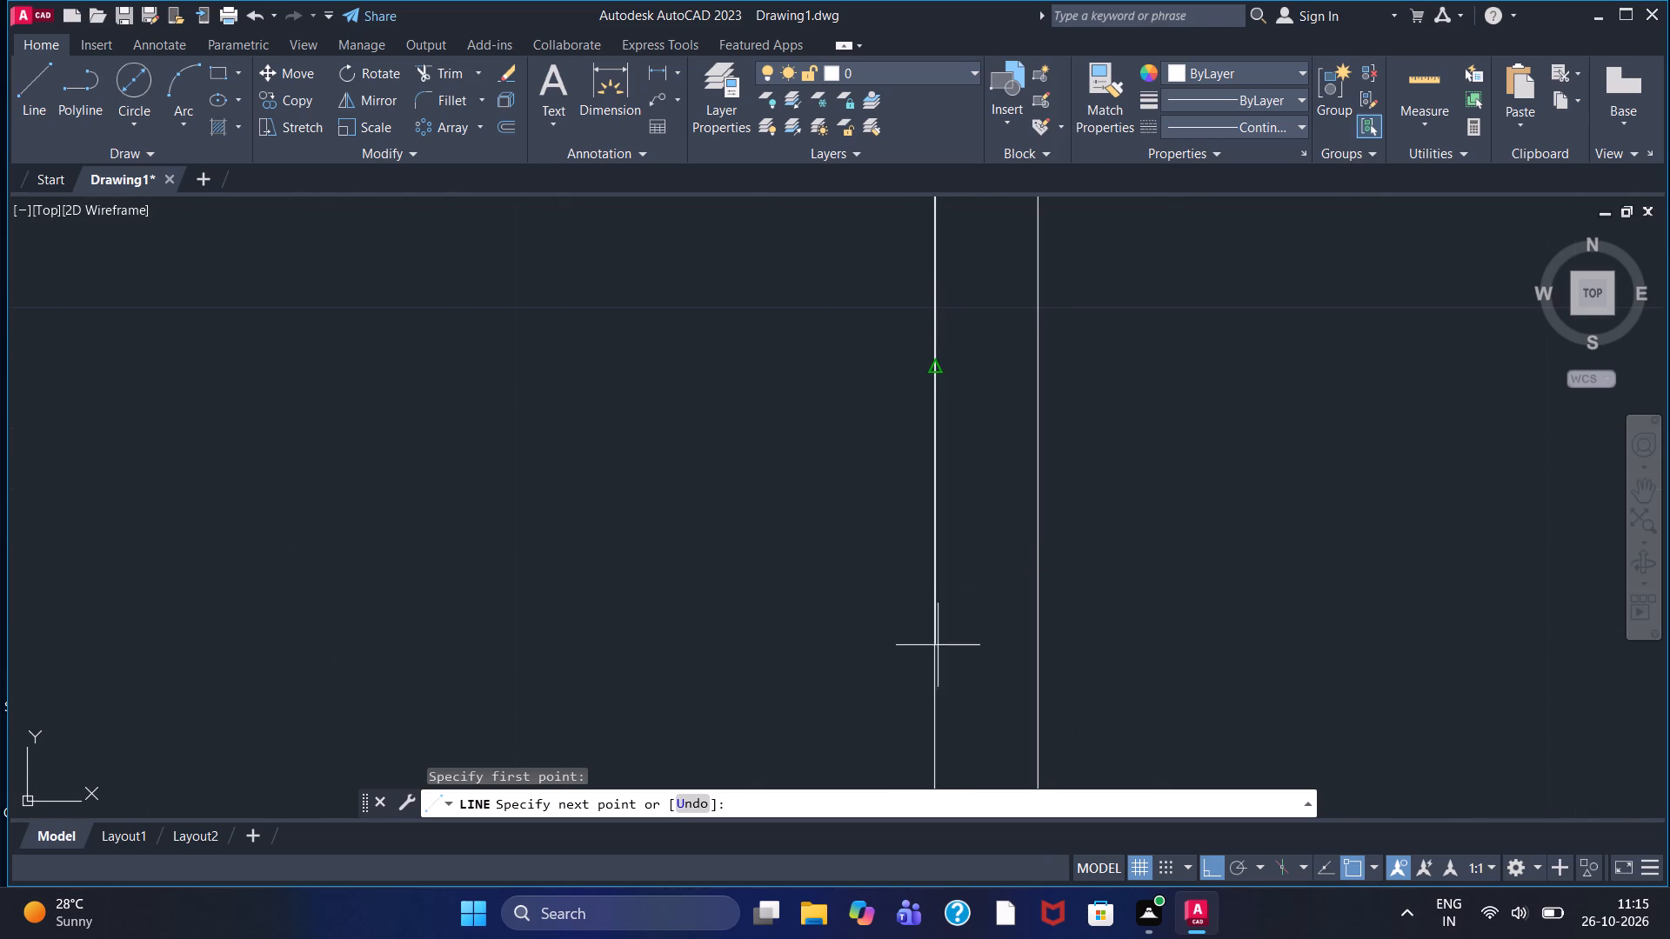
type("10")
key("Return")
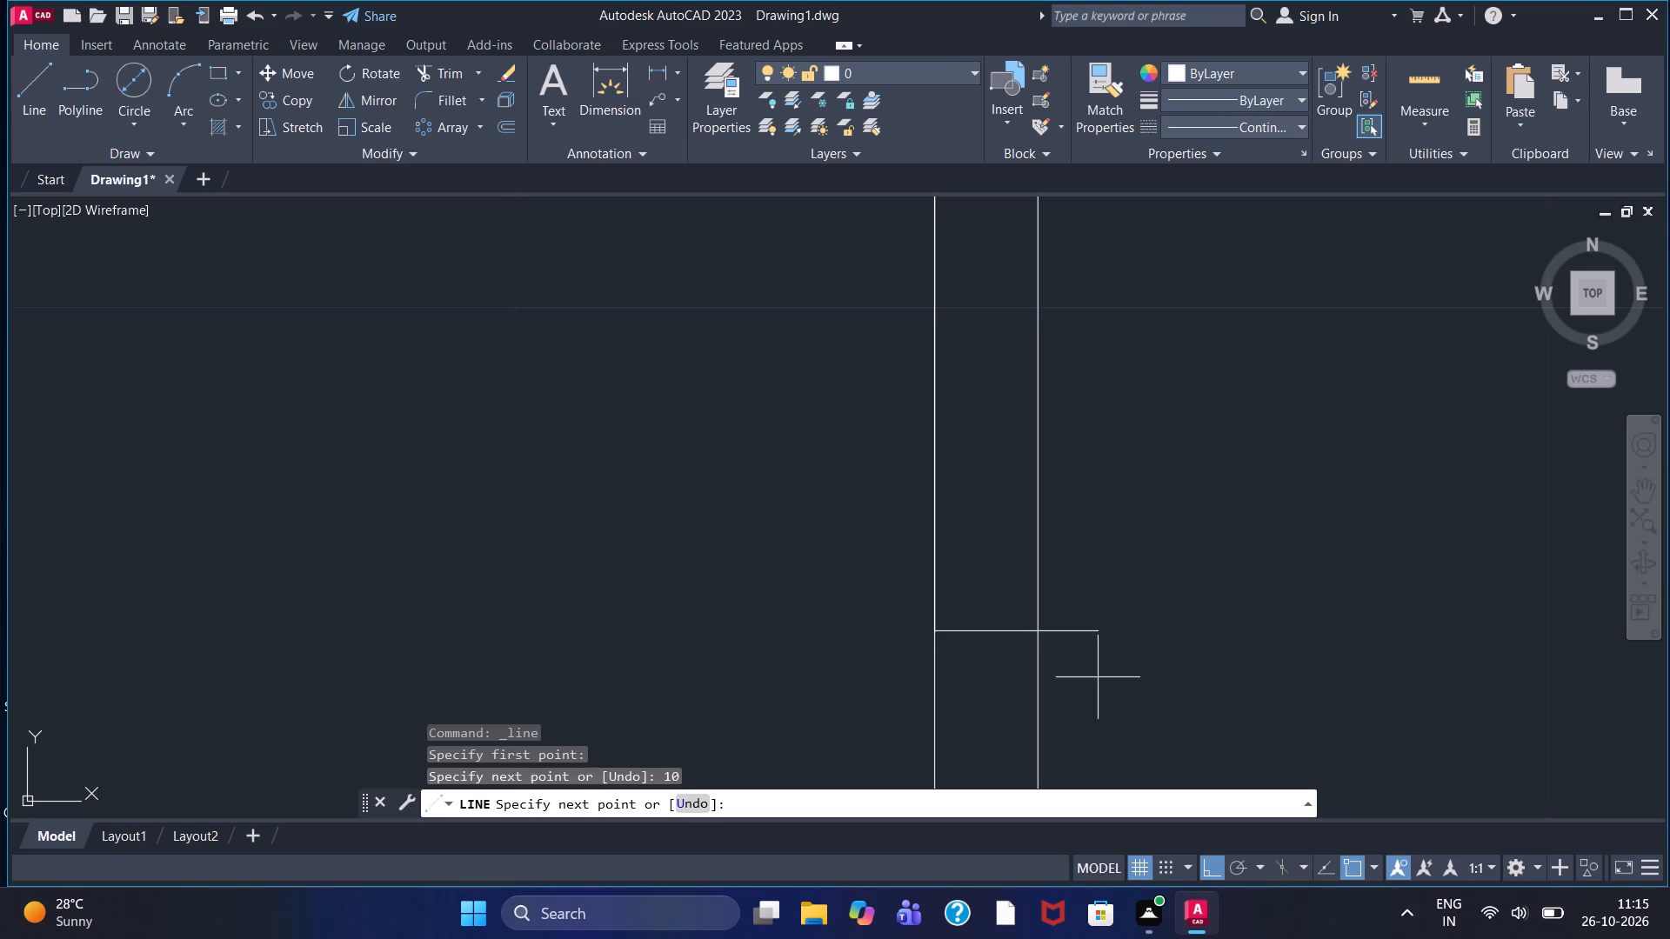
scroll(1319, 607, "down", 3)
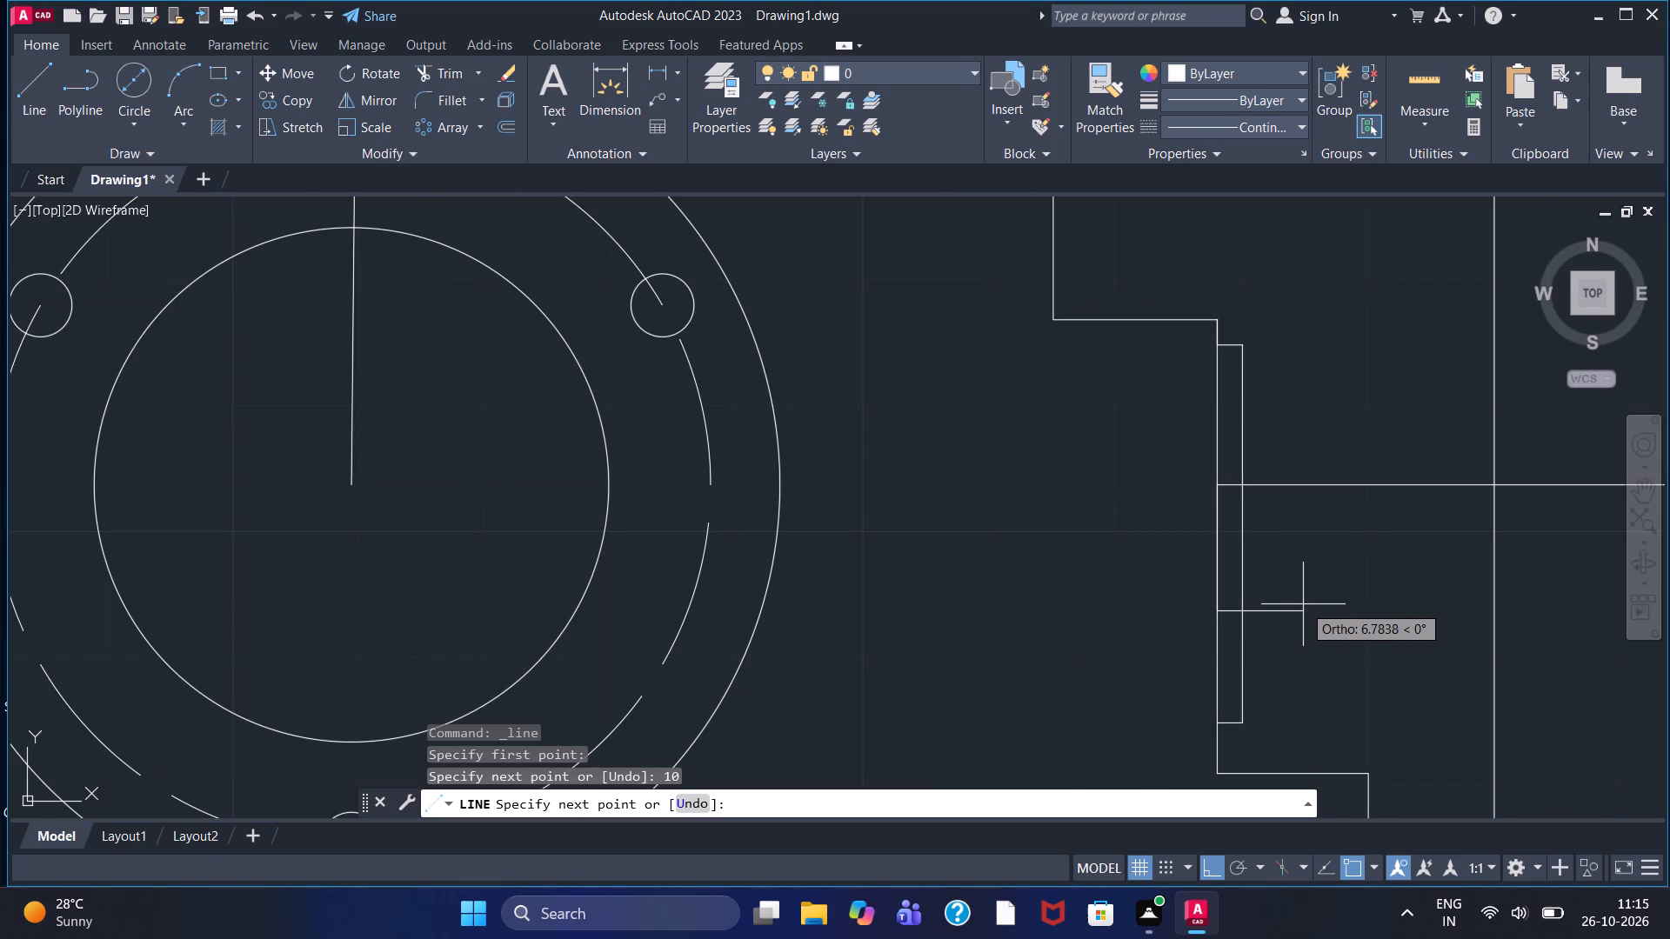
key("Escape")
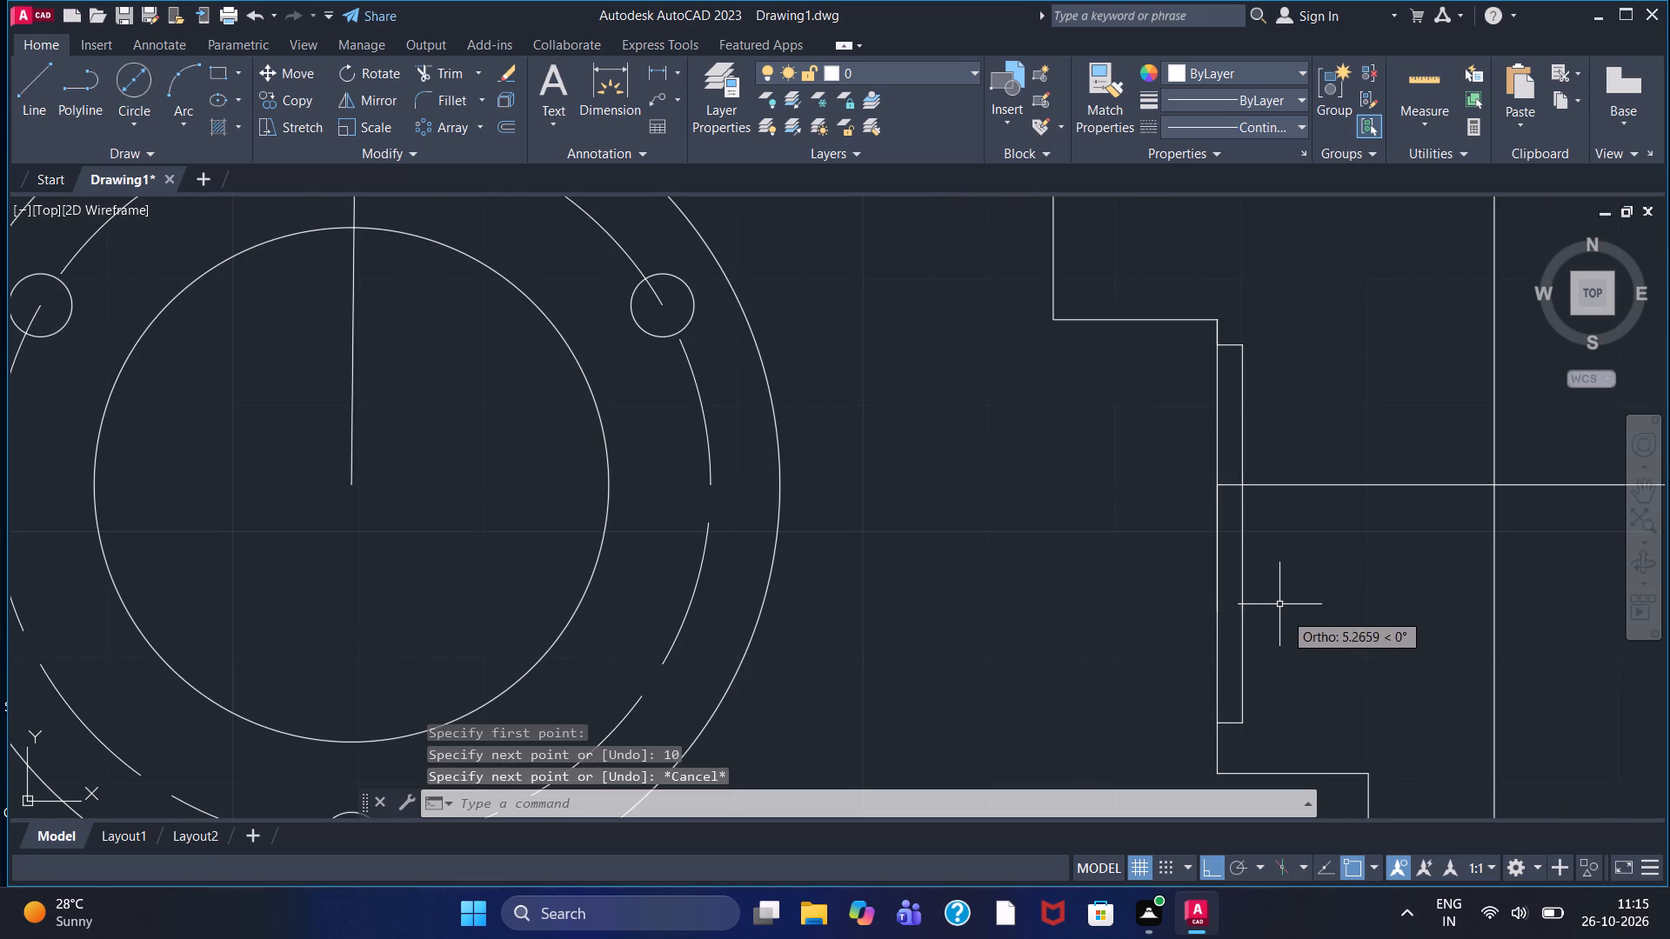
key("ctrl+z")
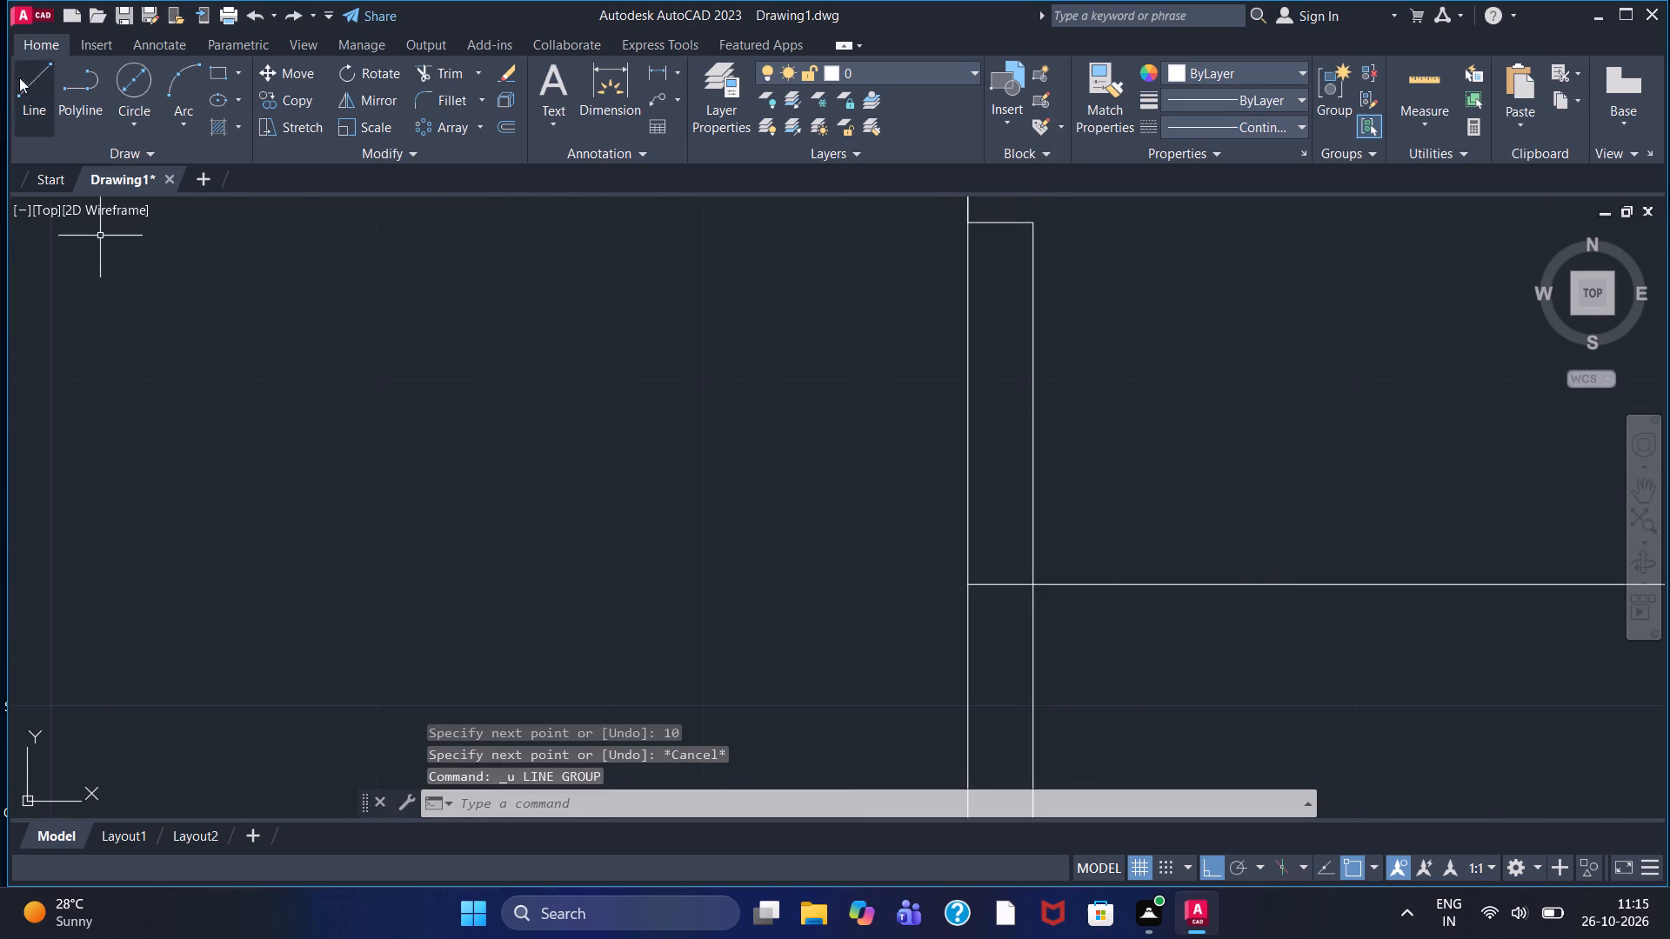
Draw lines from the projection line's start: 15 down, across past the profile's far edge, 22 up, and back past the inner edge.
left_click(30, 96)
left_click(972, 584)
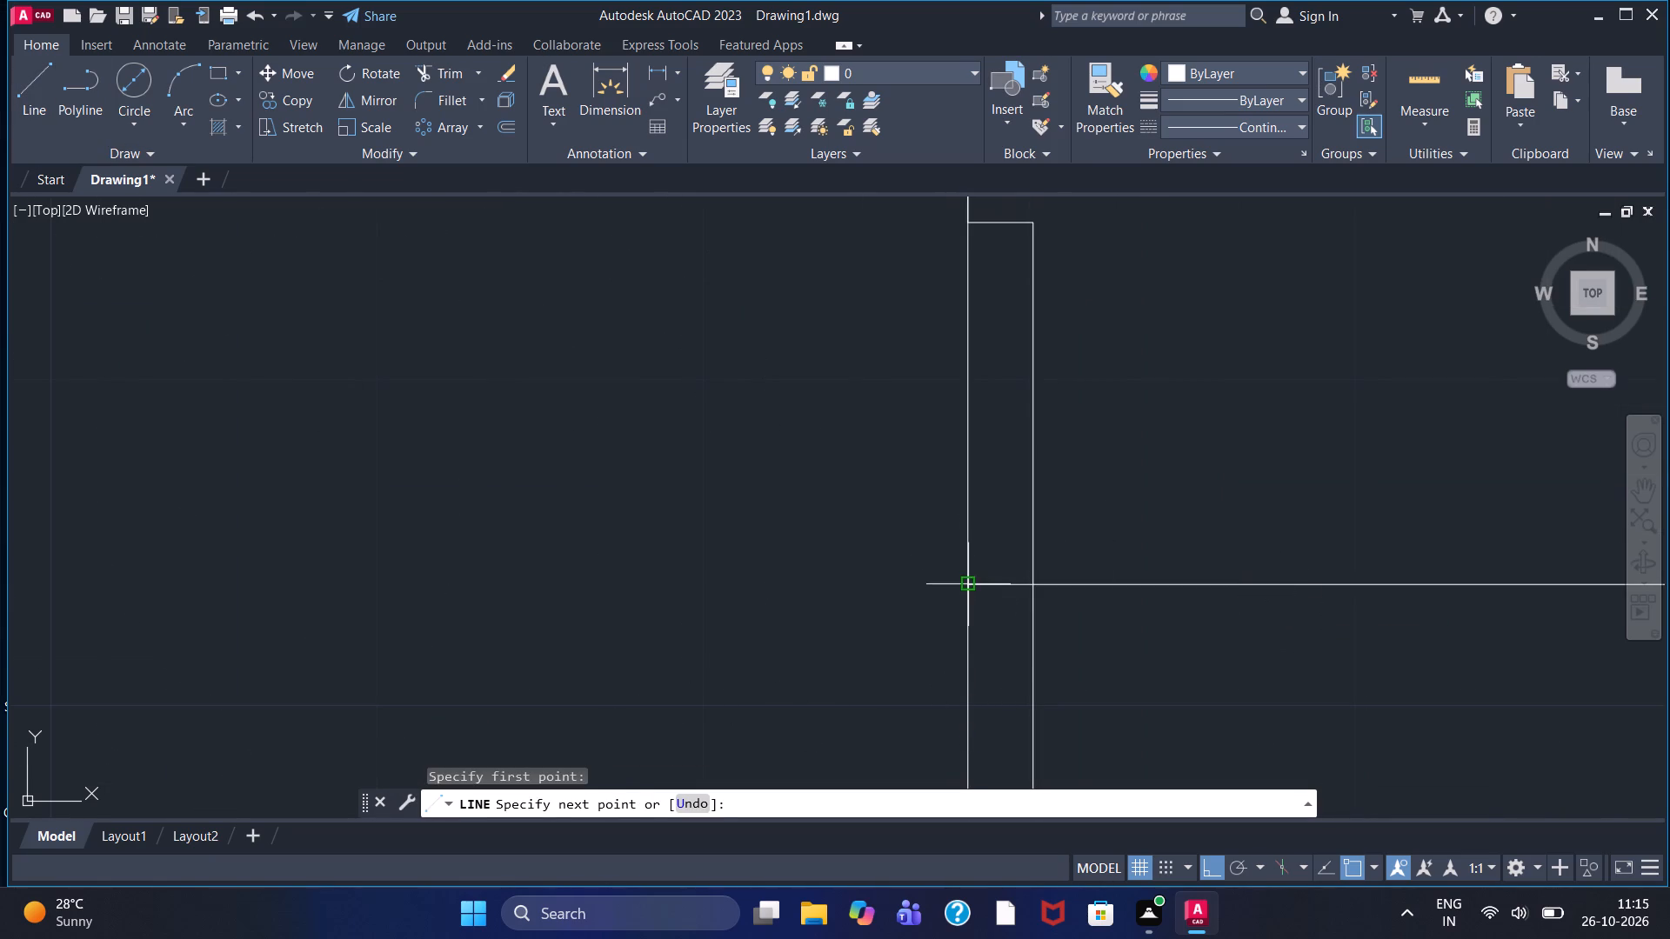
type("15")
key("Return")
scroll(985, 748, "down", 2)
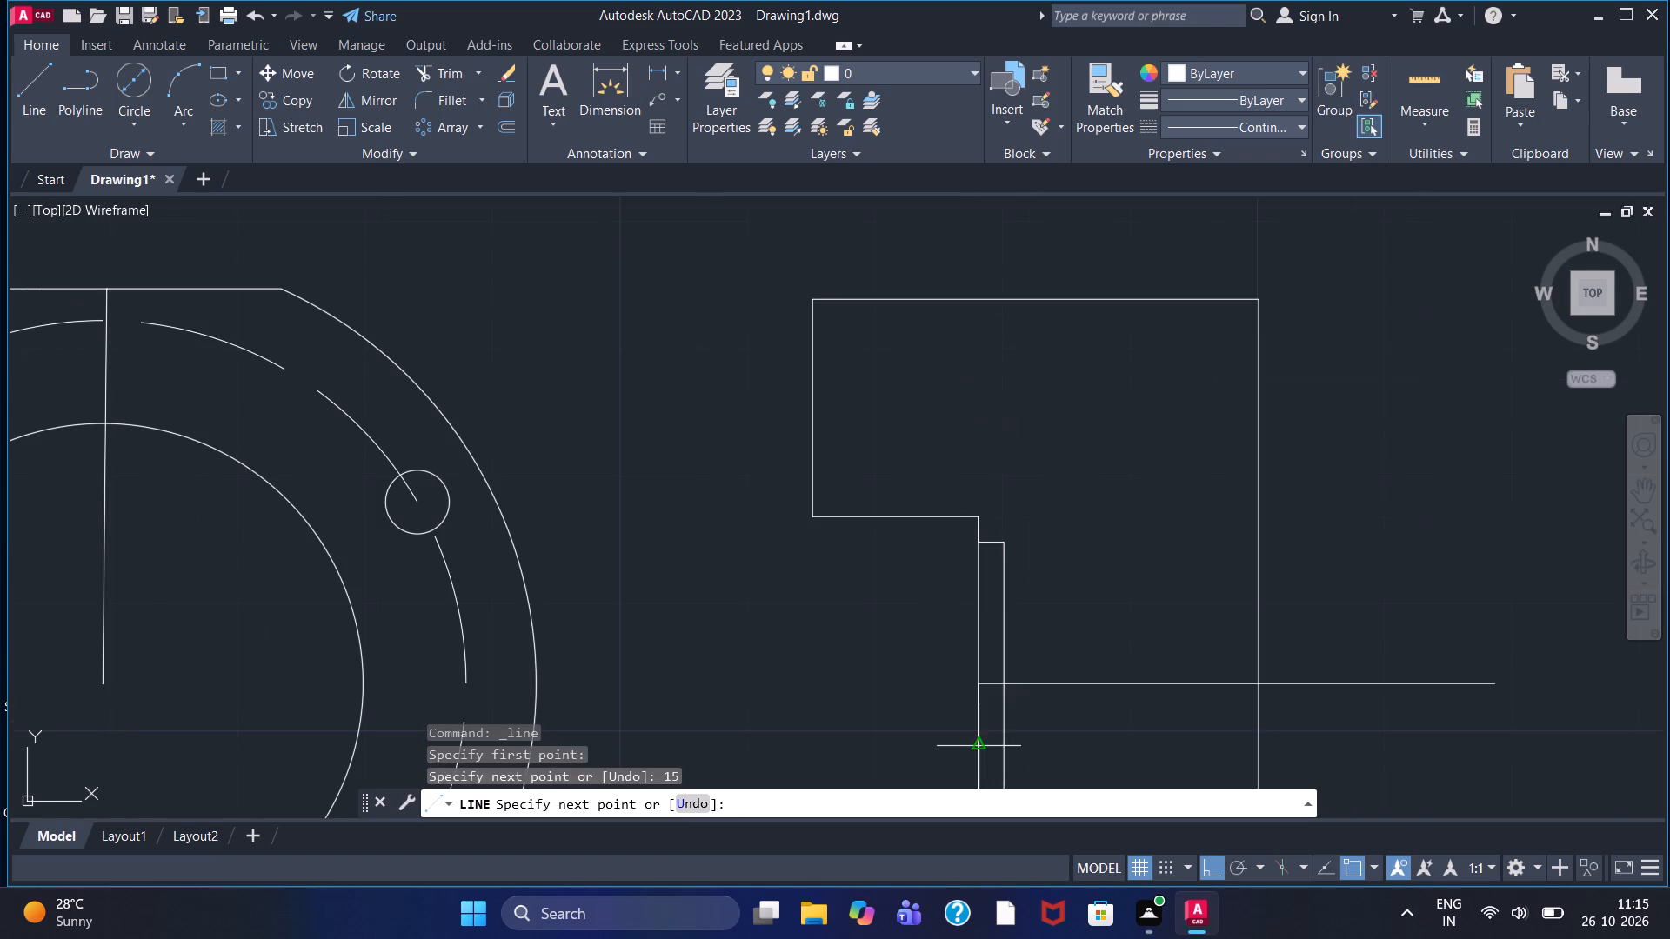
middle_click_drag(963, 707, 792, 326)
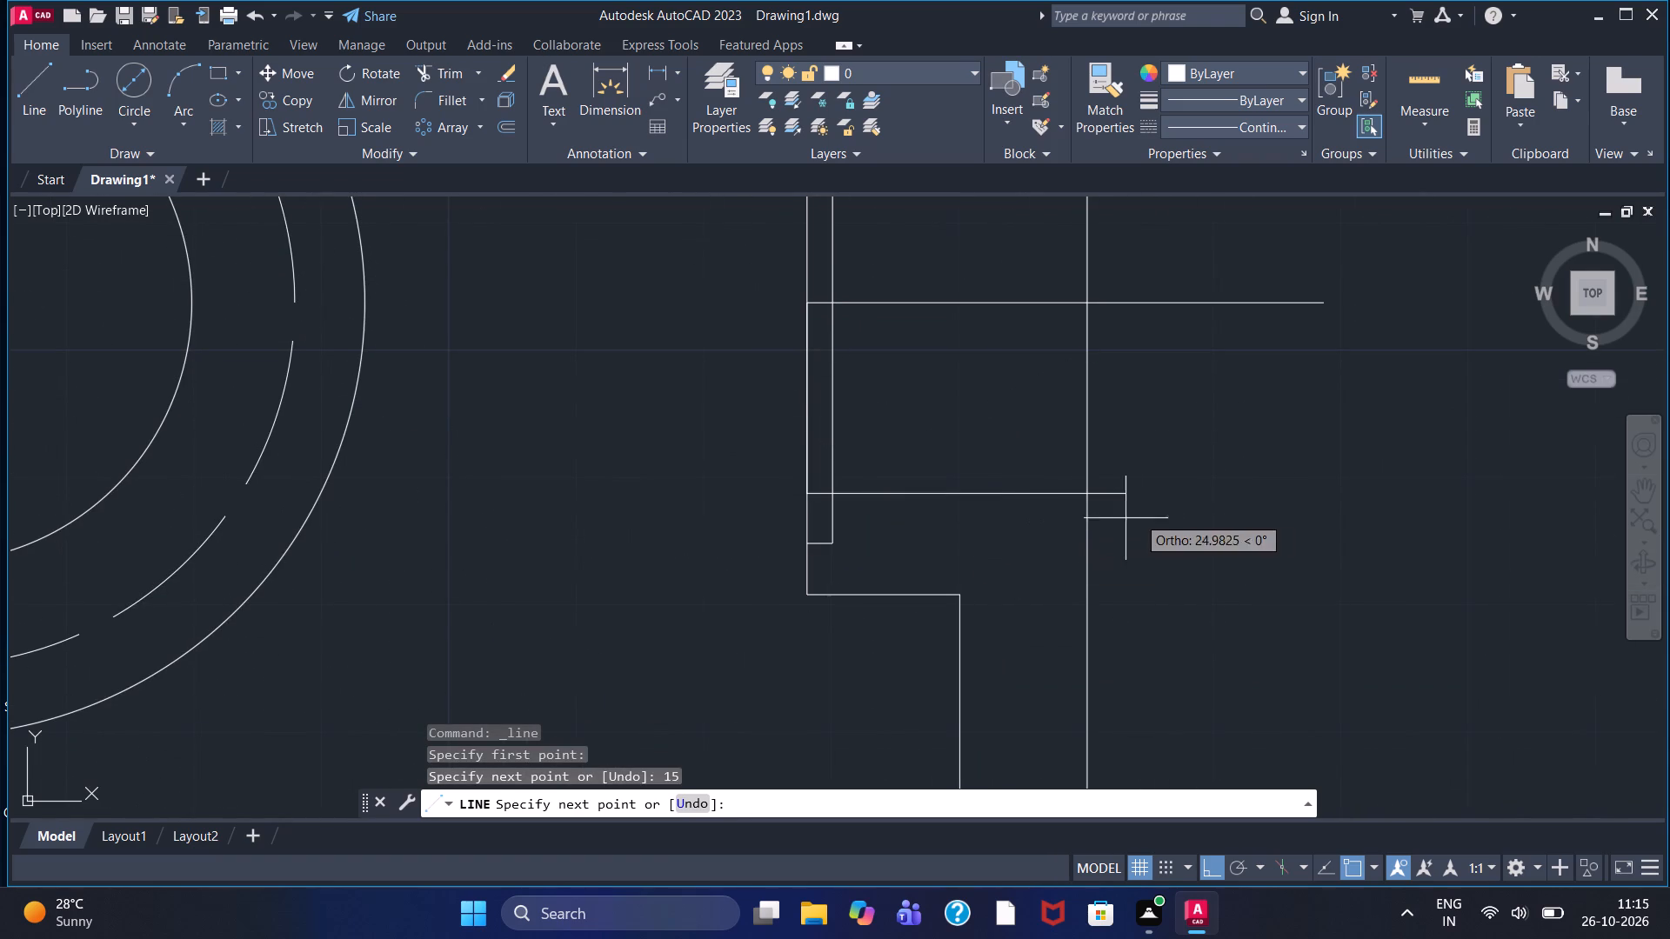
left_click(1199, 512)
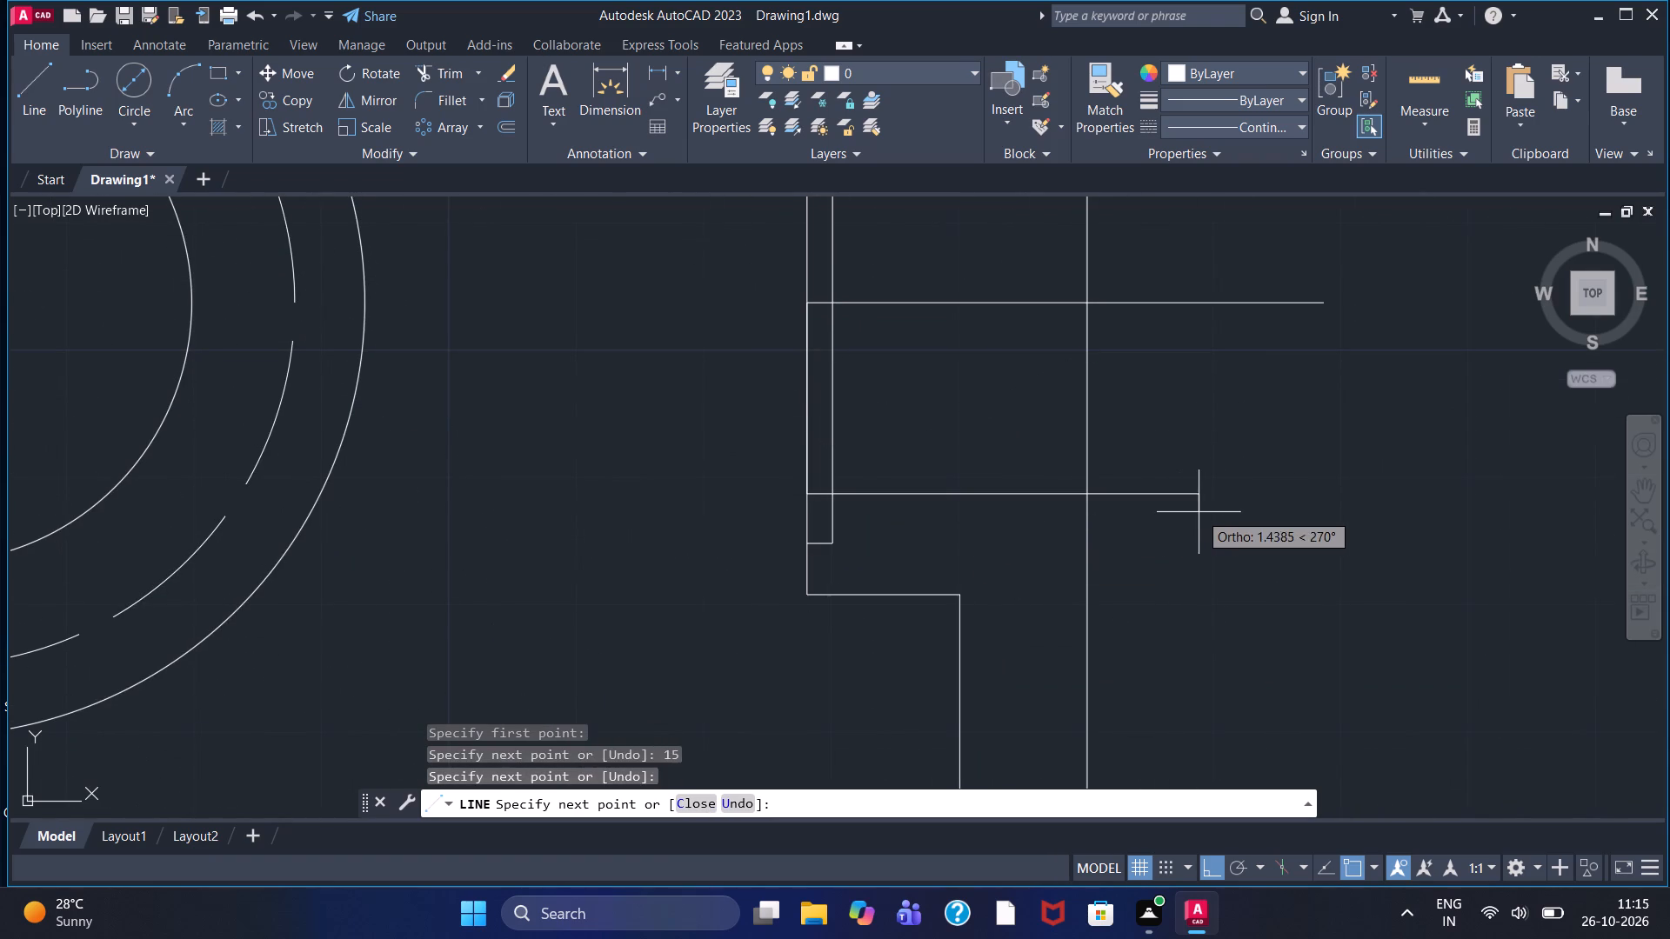
middle_click_drag(1156, 258, 1192, 594)
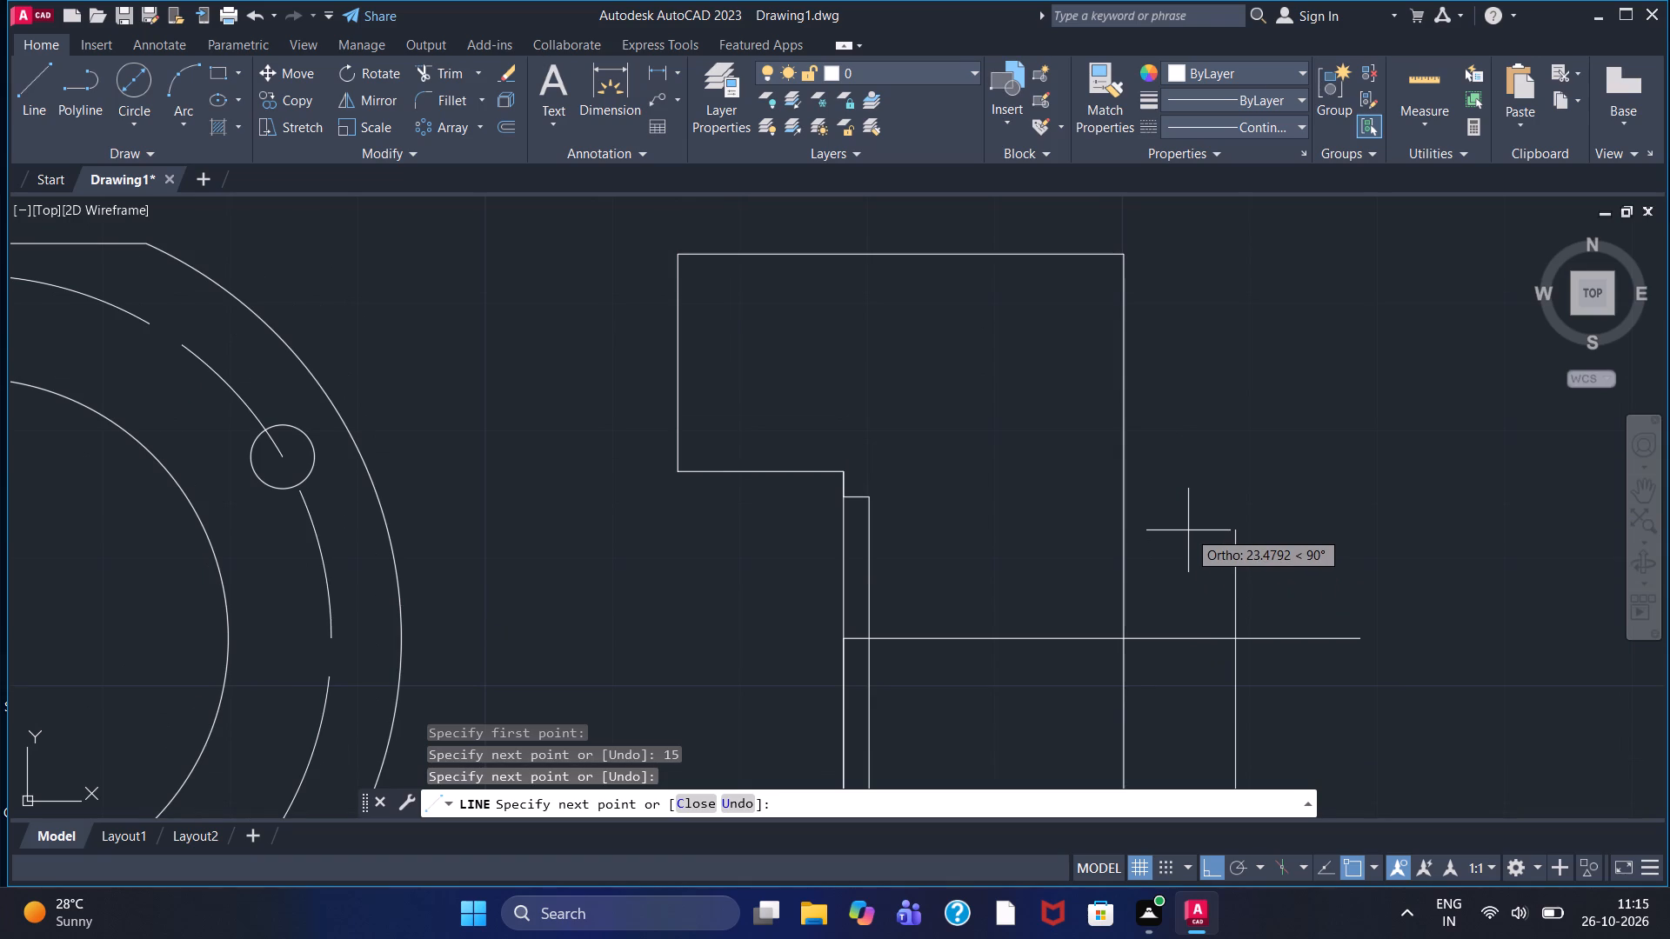
key("2")
key("2")
key("Return")
left_click(757, 592)
right_click(757, 592)
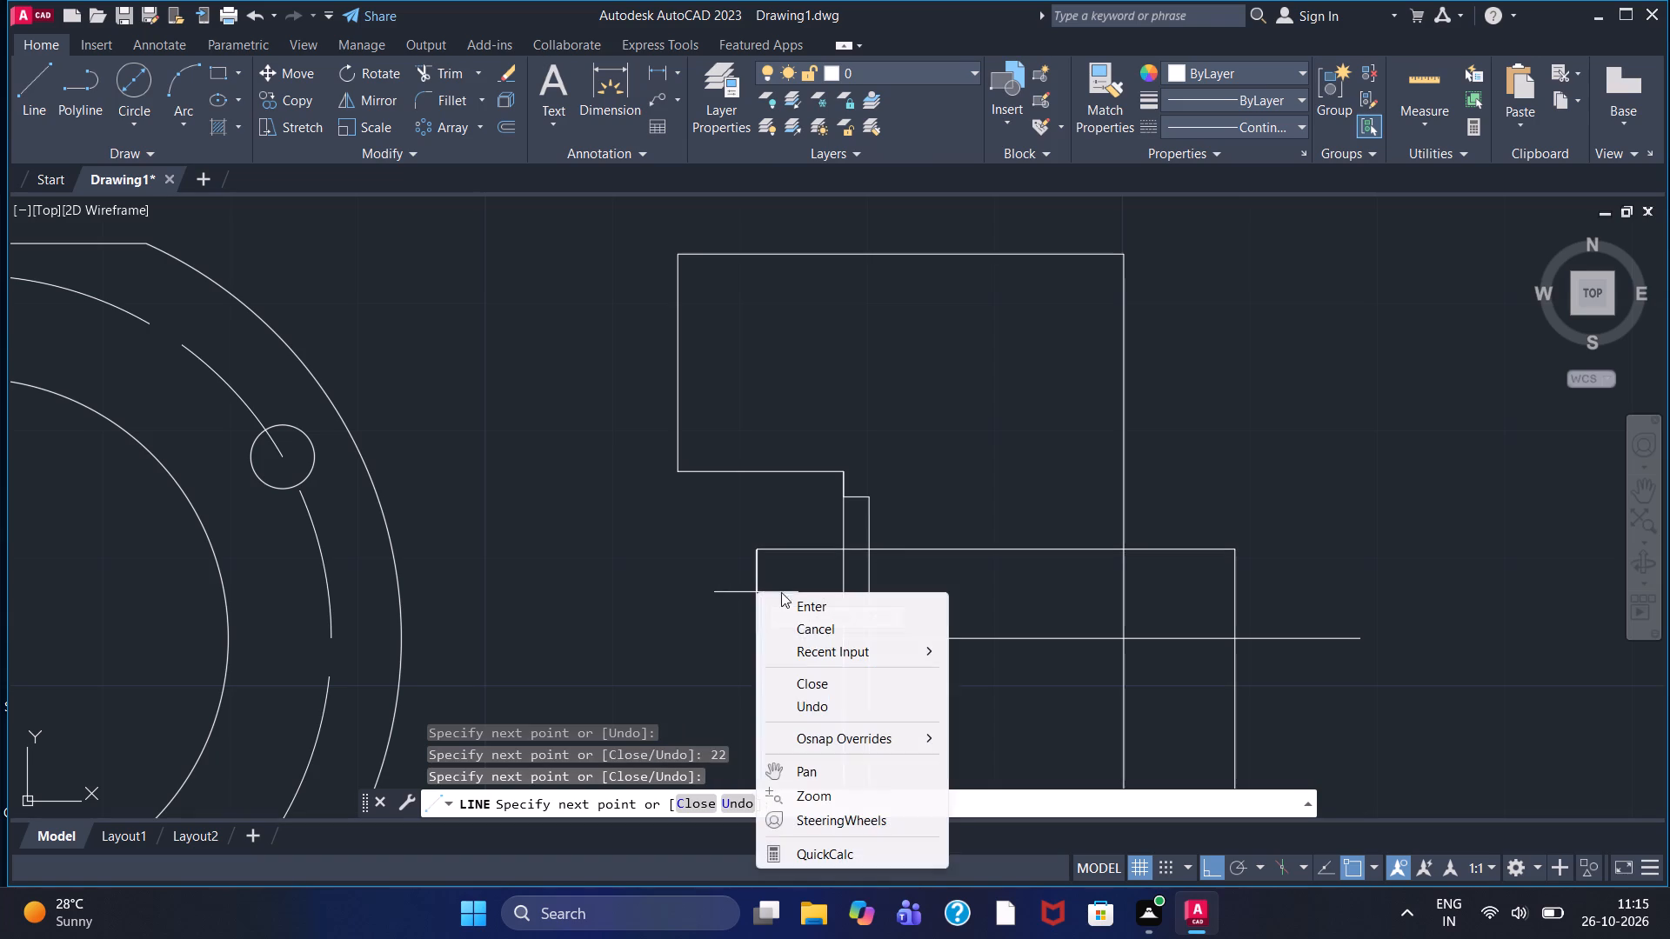
left_click(796, 609)
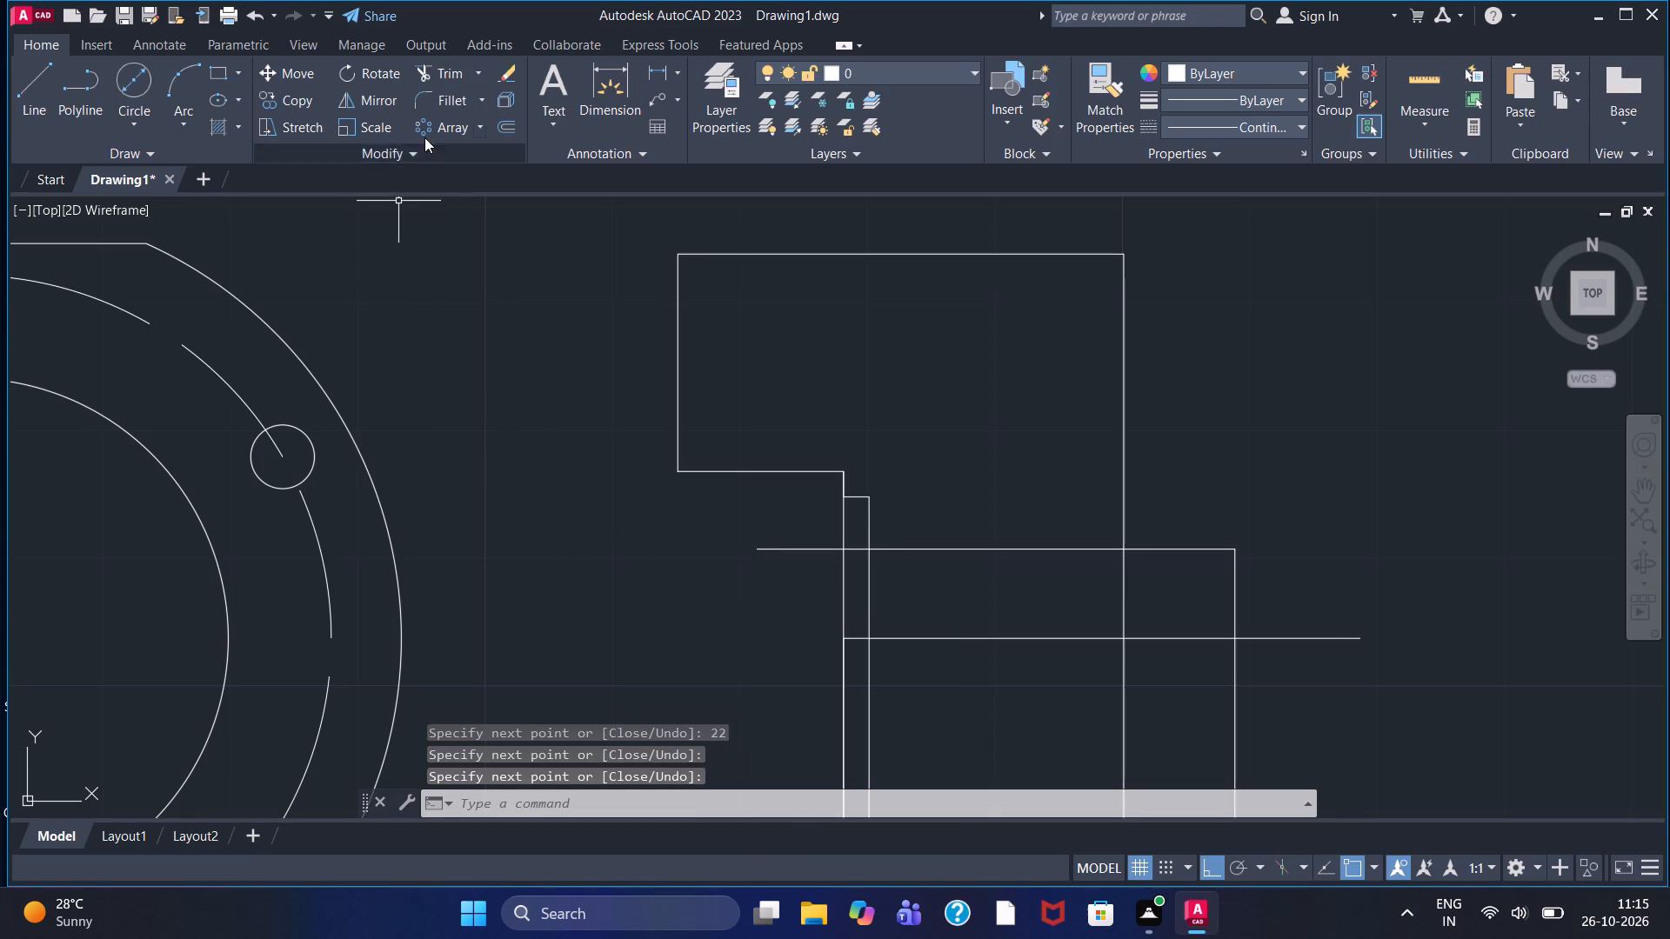
Trim the new lines' overhangs beyond the profile's inner and far edges and their segments crossing the shallow recess.
left_click(450, 70)
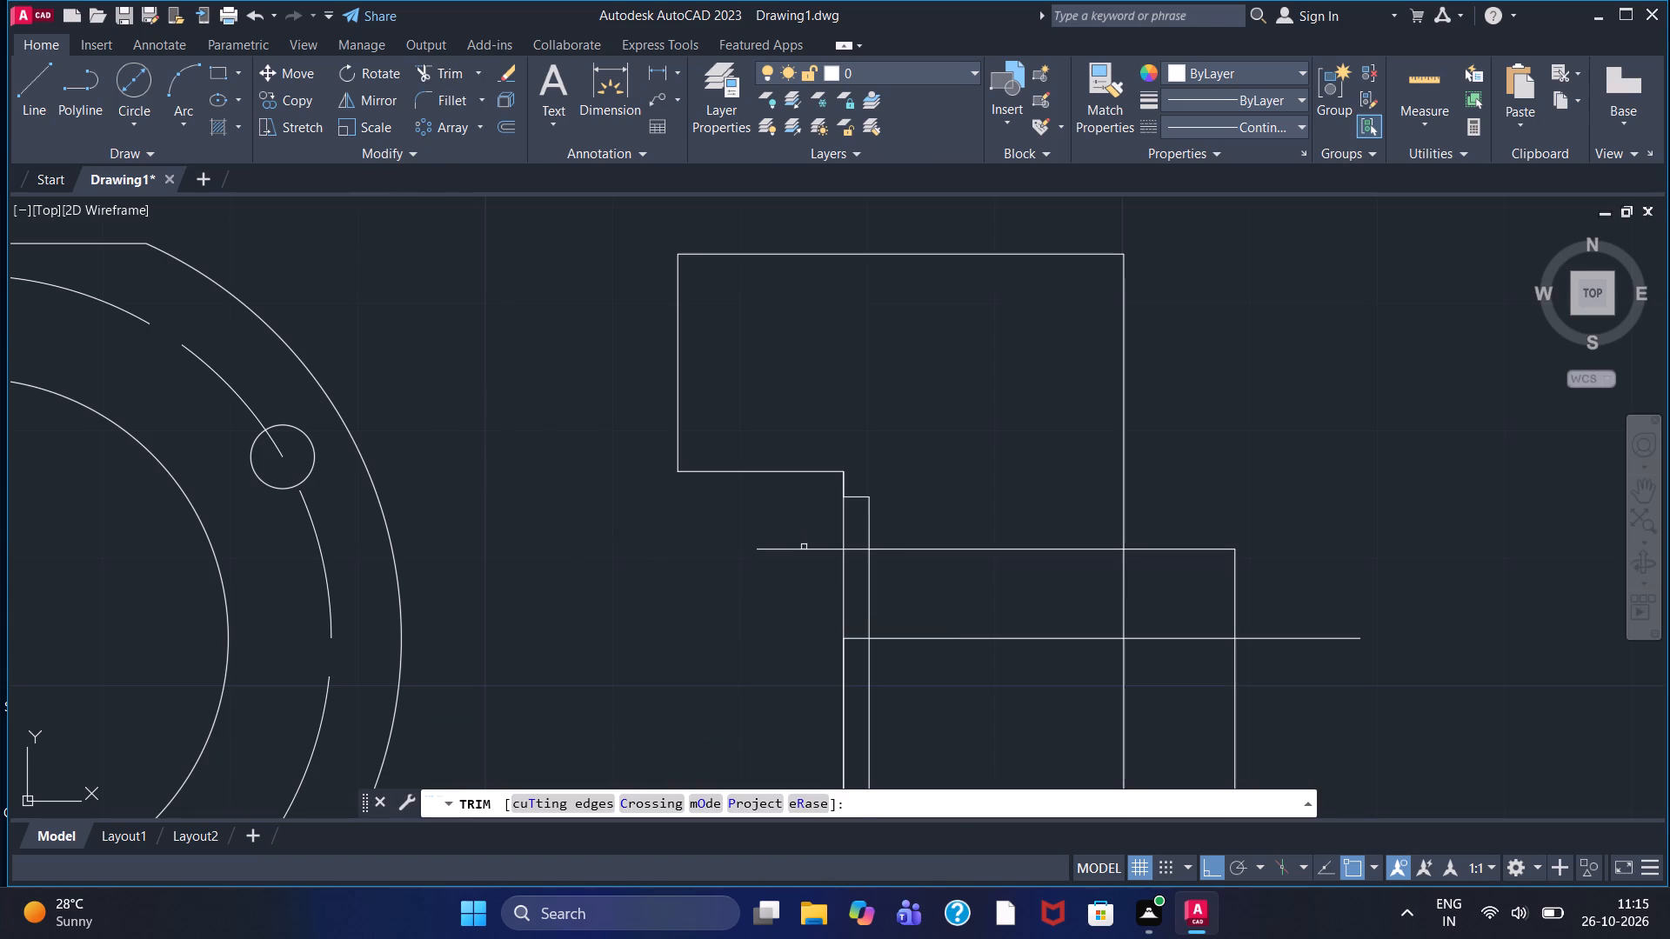
left_click(804, 548)
scroll(821, 659, "down", 1)
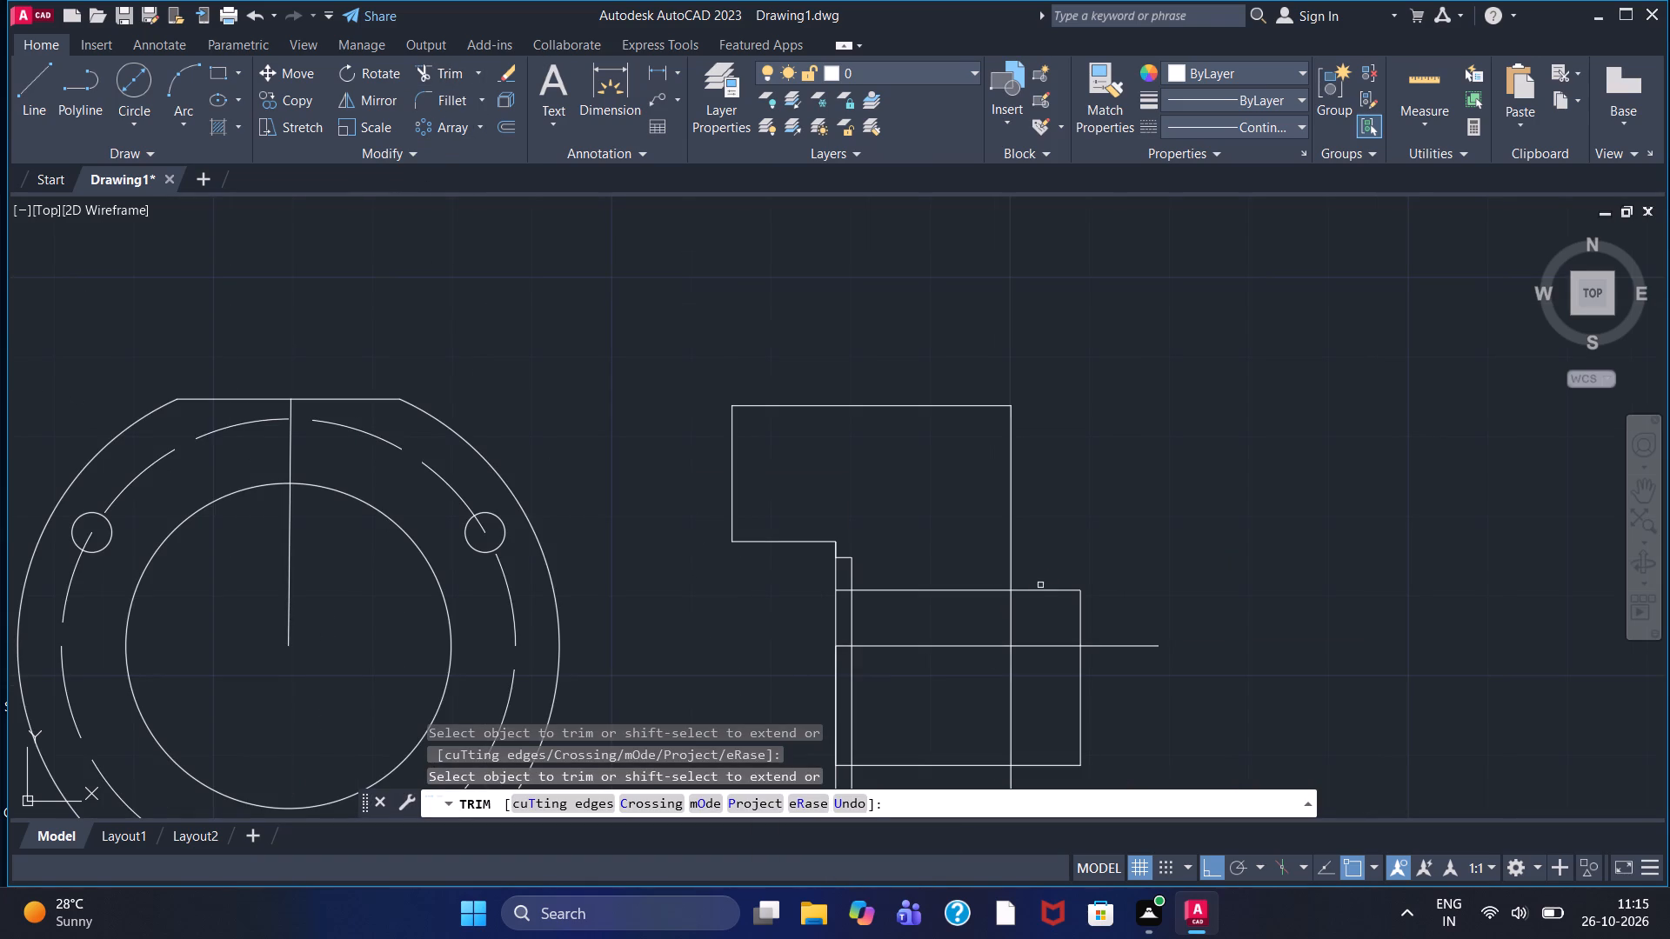
left_click(1045, 589)
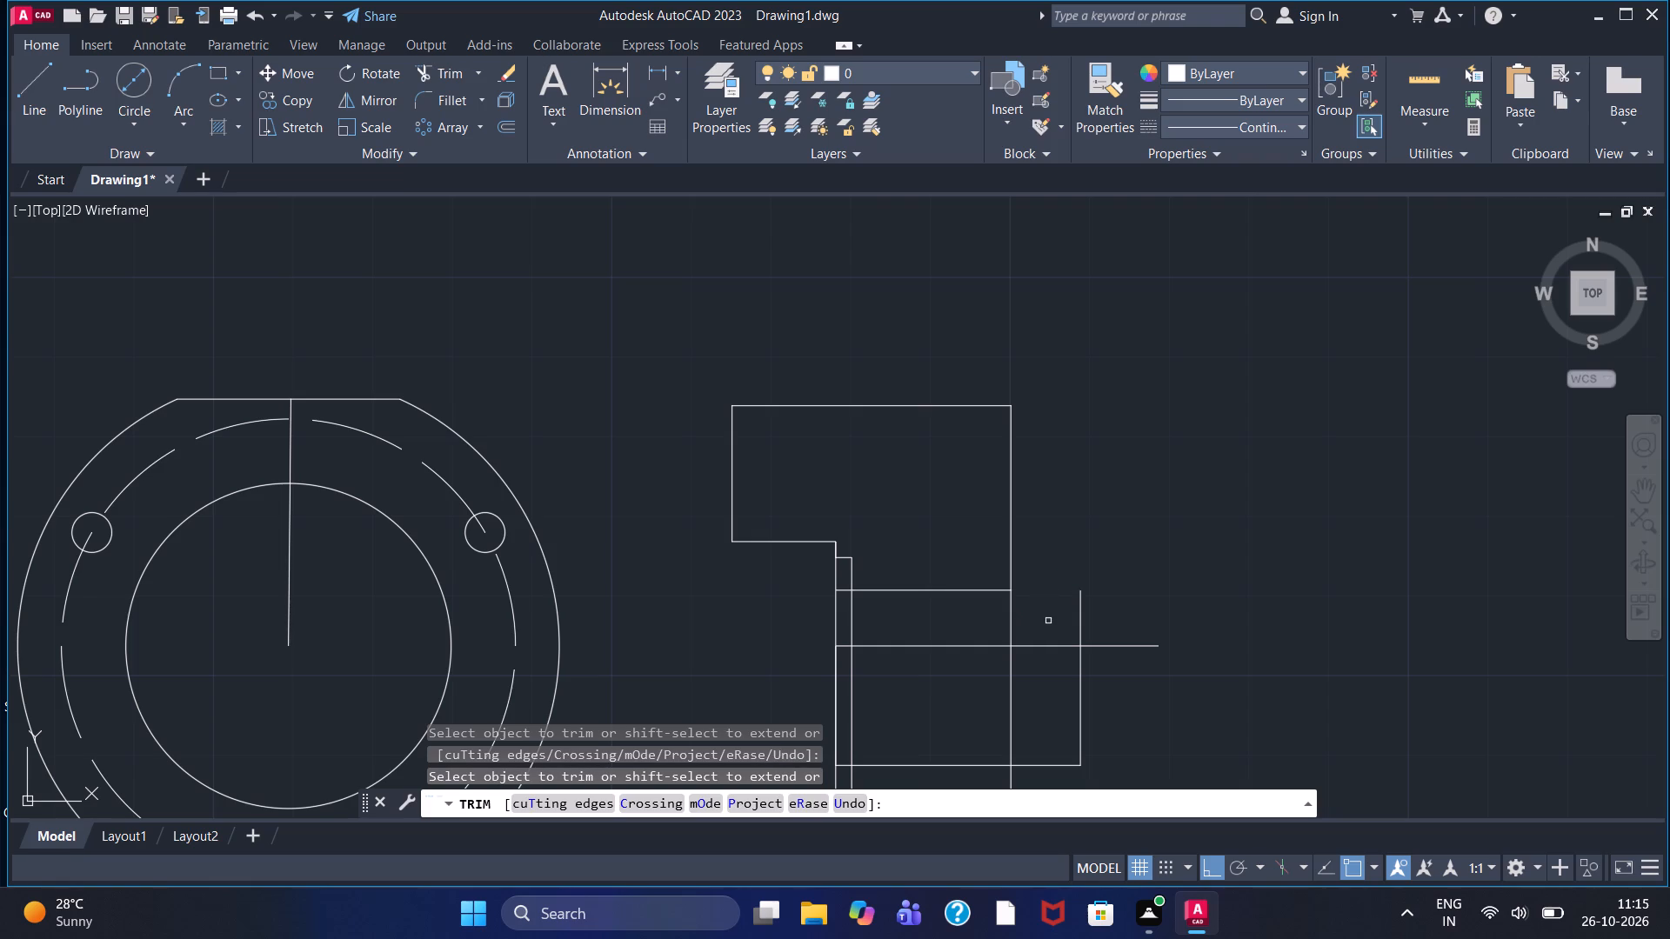
left_click(1082, 623)
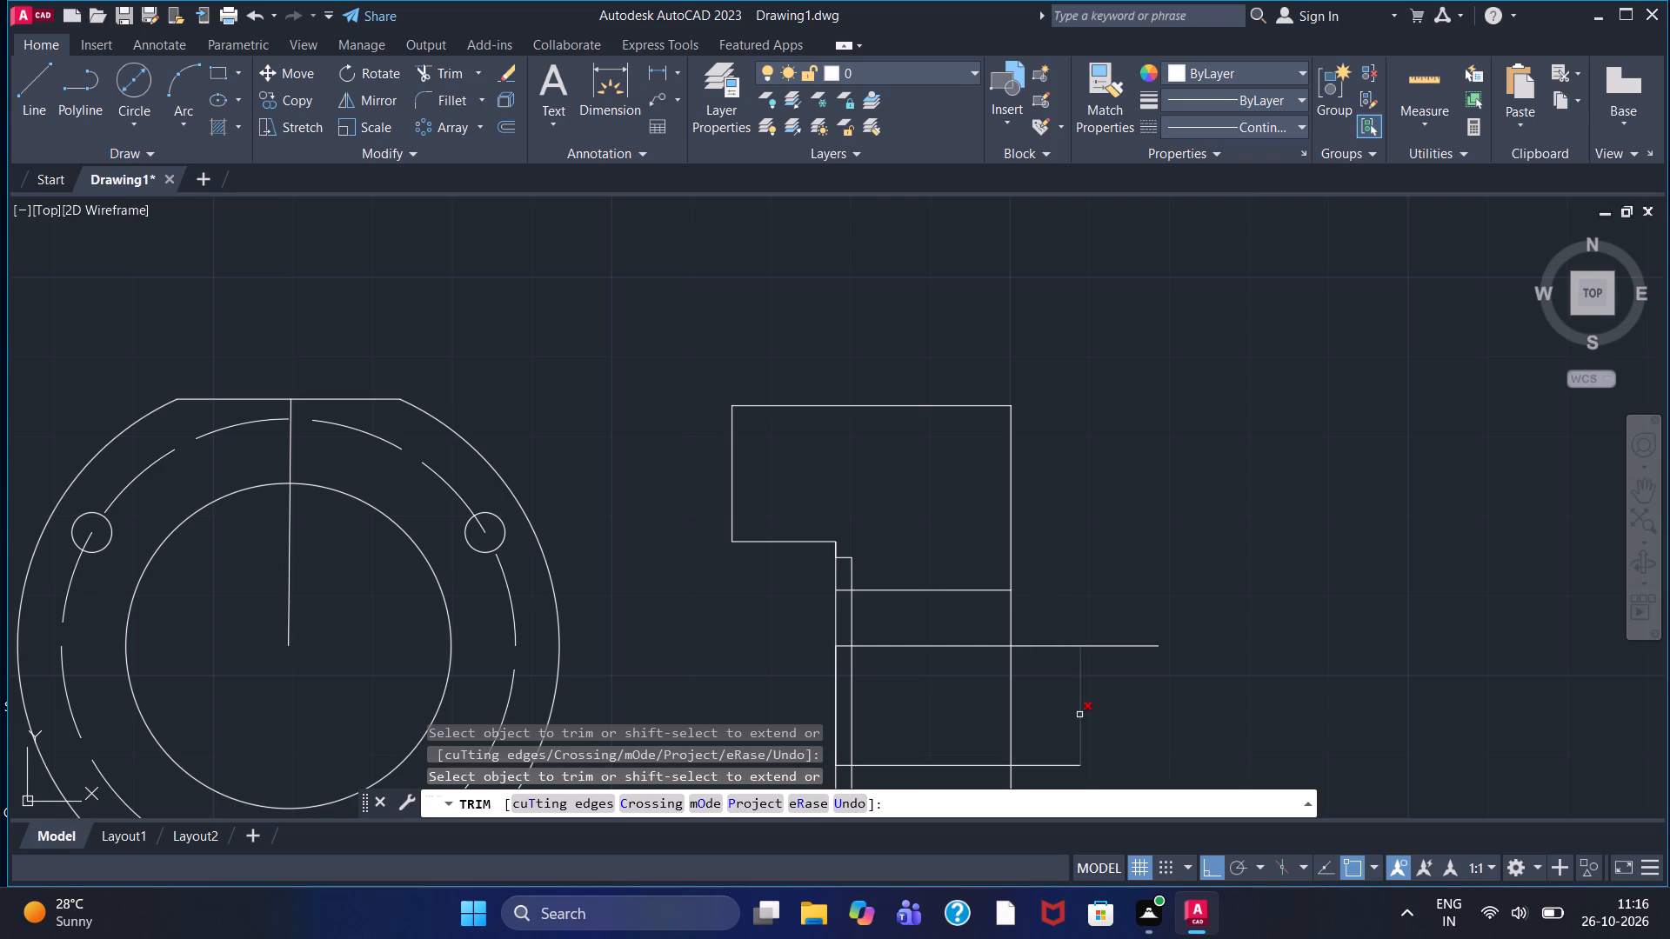
left_click(1079, 715)
left_click(1056, 763)
scroll(832, 589, "up", 1)
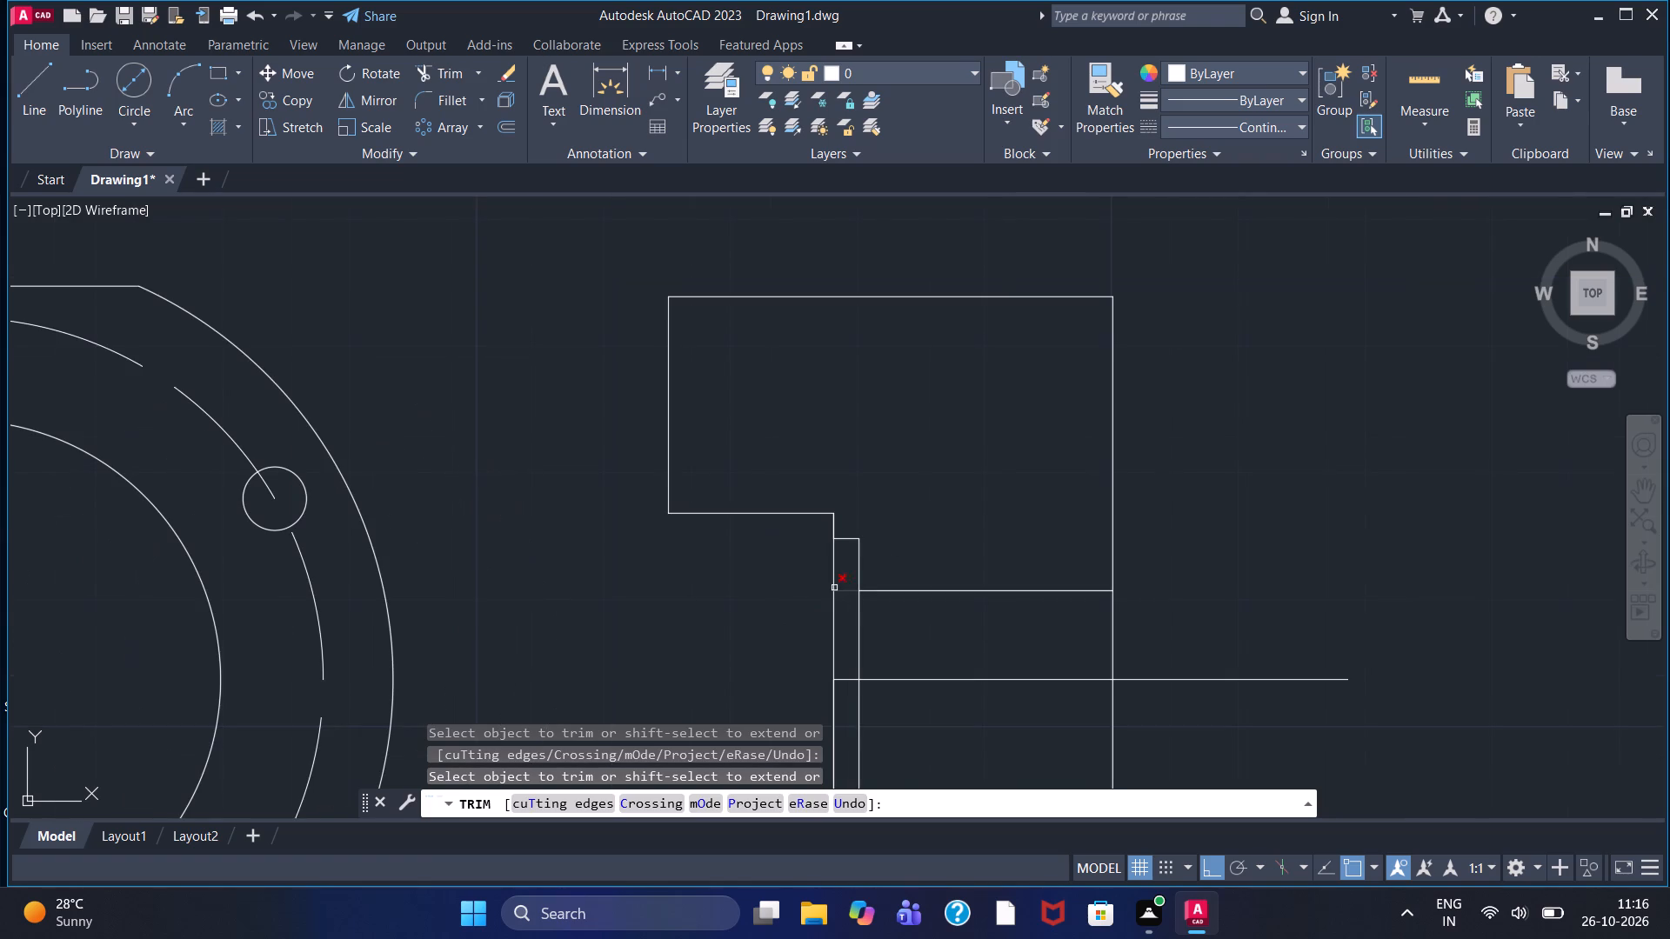
left_click(846, 589)
scroll(848, 589, "down", 2)
middle_click_drag(765, 648, 838, 484)
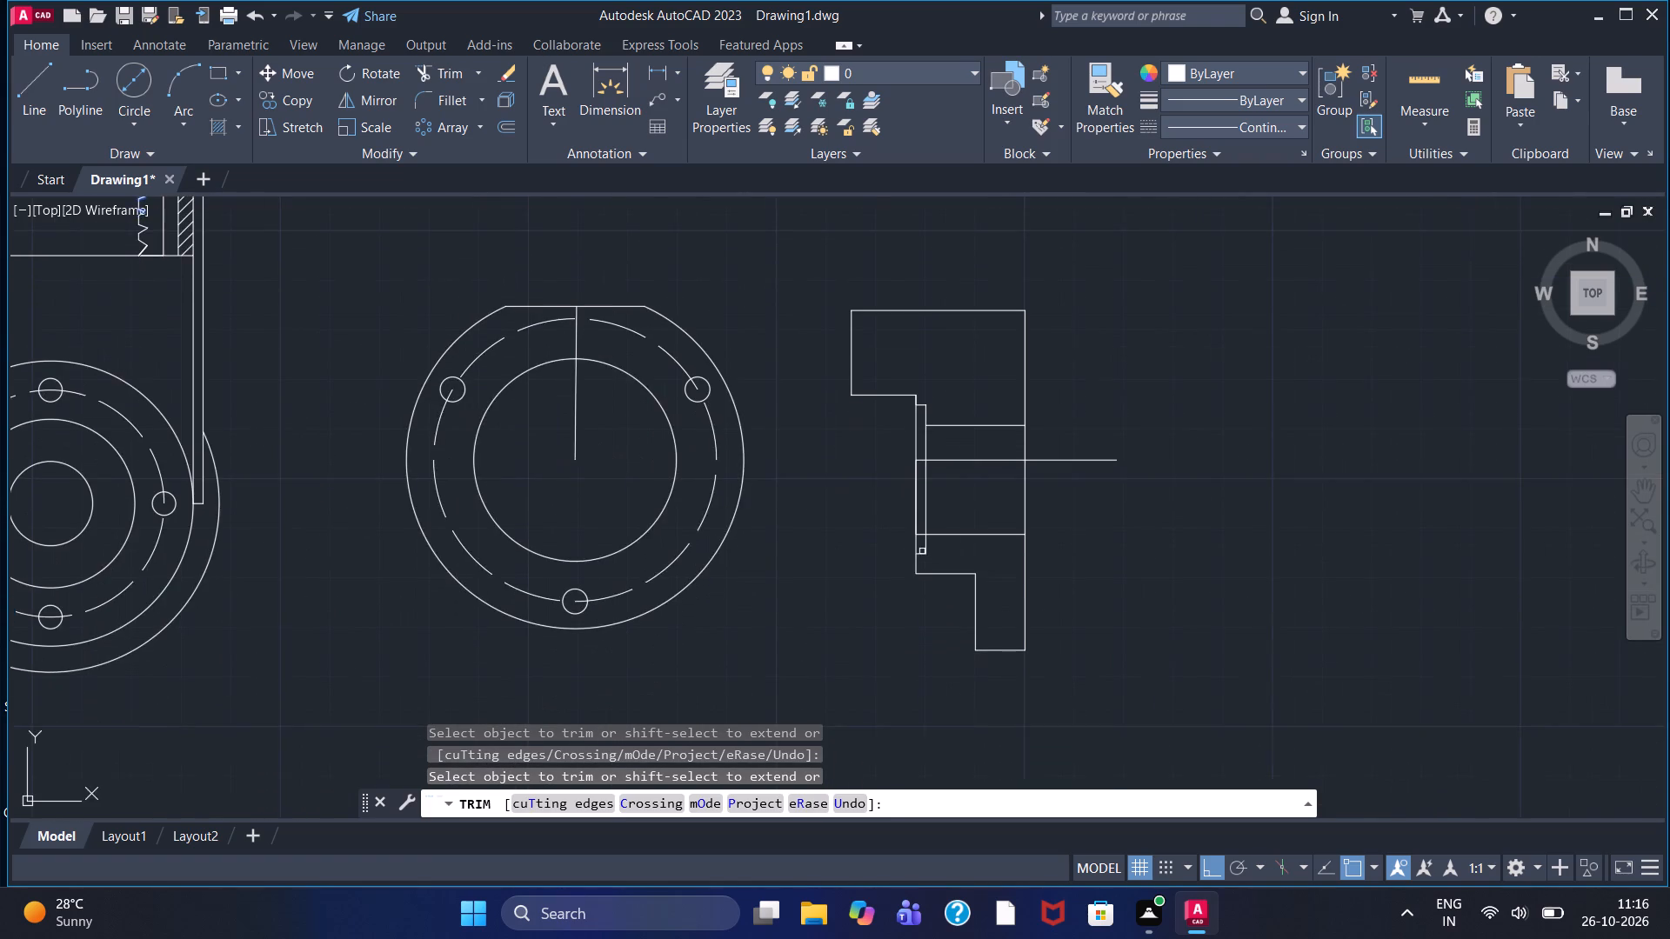
scroll(910, 539, "up", 2)
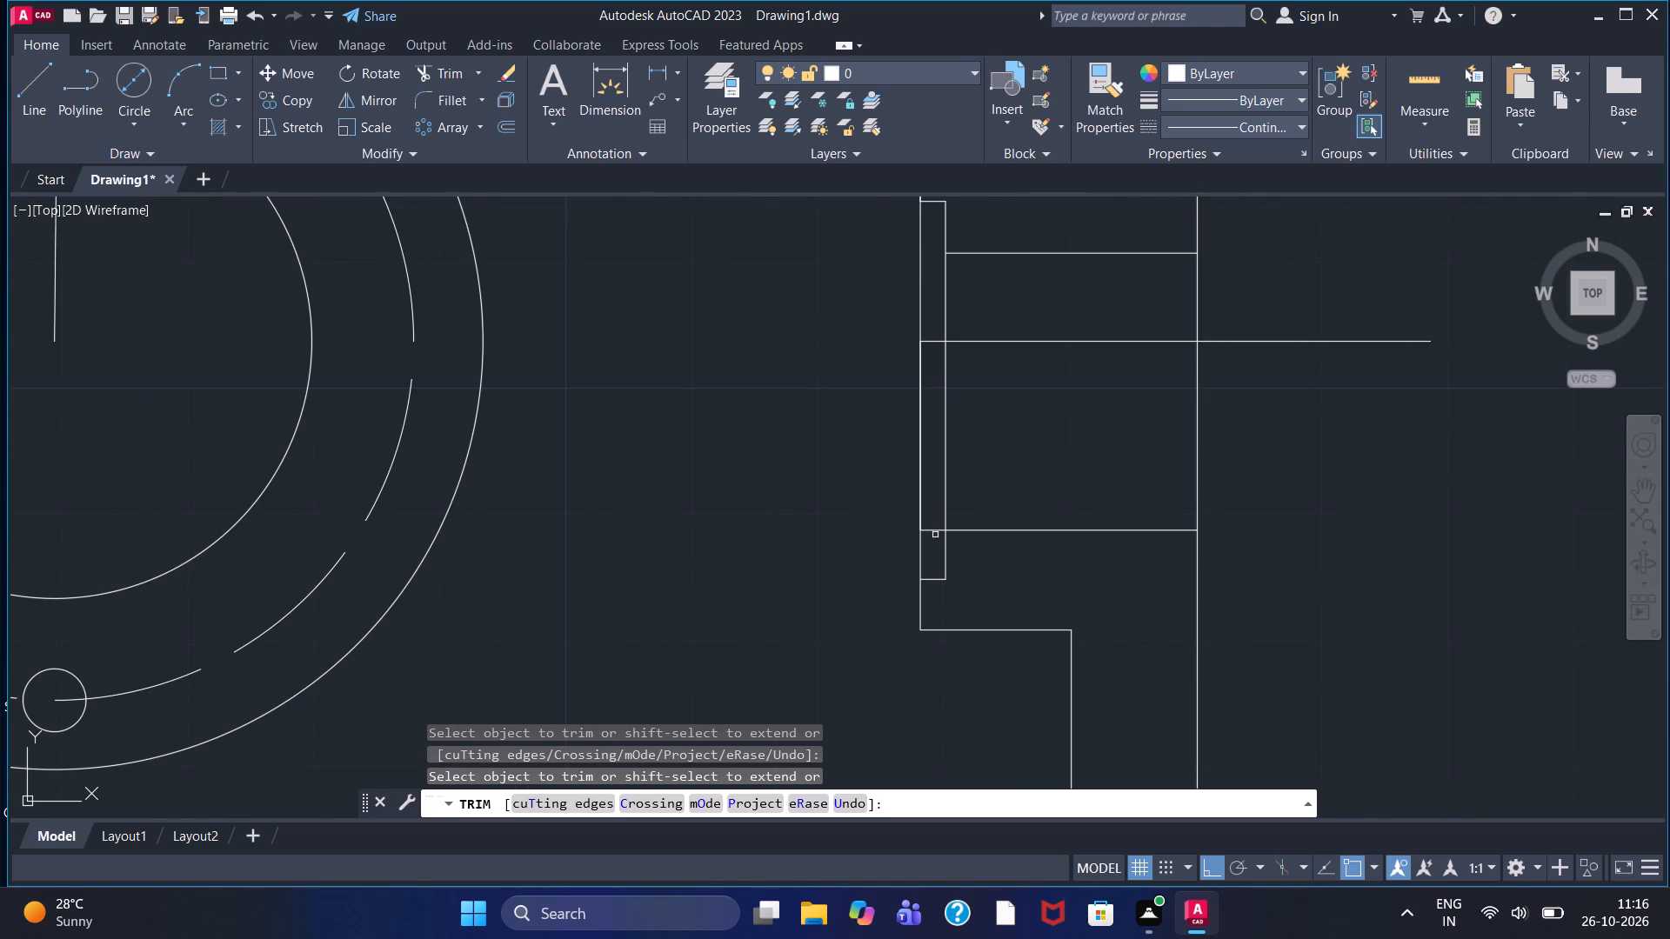
left_click(932, 533)
scroll(932, 531, "down", 1)
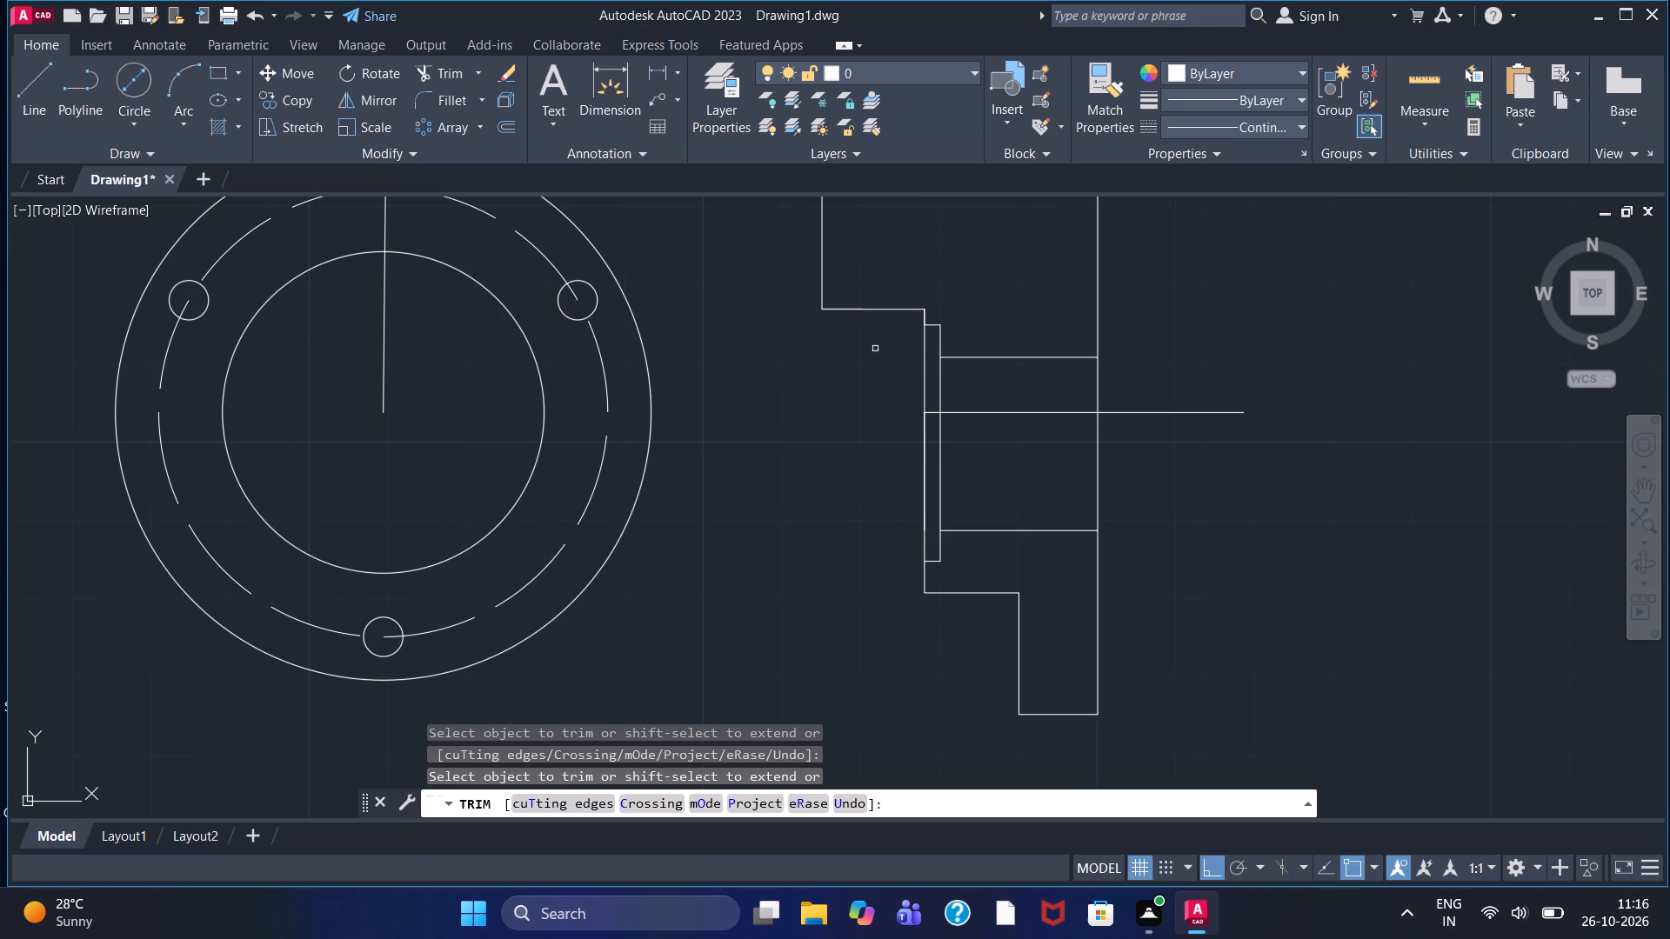
Draw a start-end-radius arc of about 18.4 radius, bulging outward between the lower and upper horizontal lines' ends on the profile's far edge.
left_click(188, 121)
left_click(266, 423)
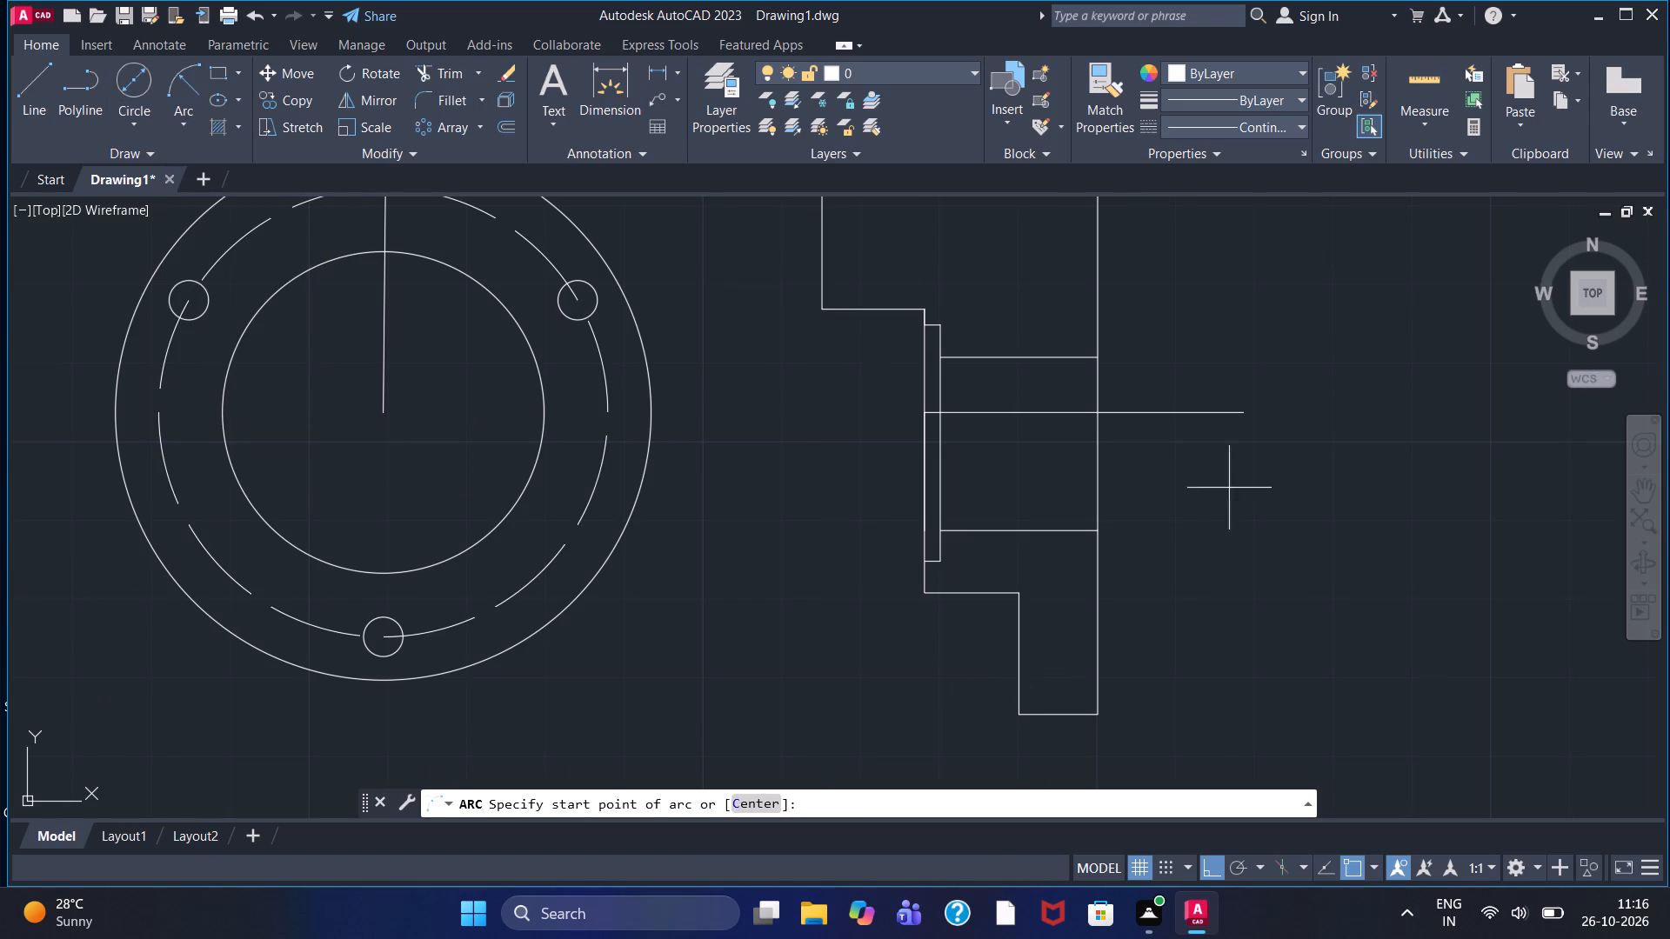
left_click(1097, 533)
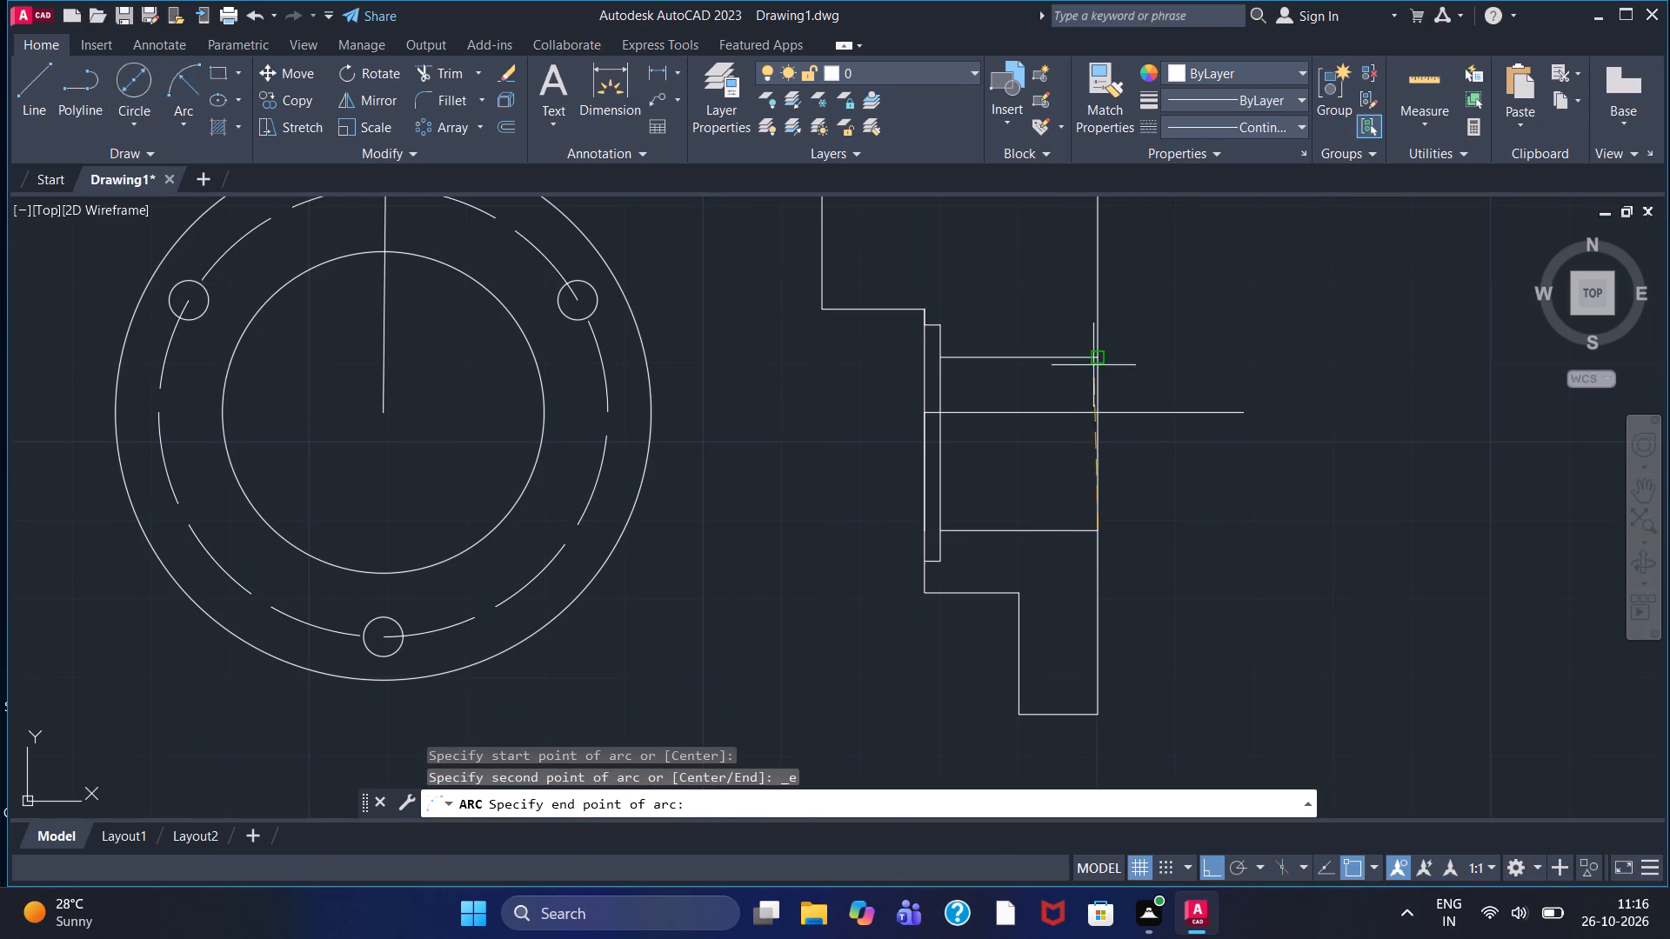
left_click(1098, 358)
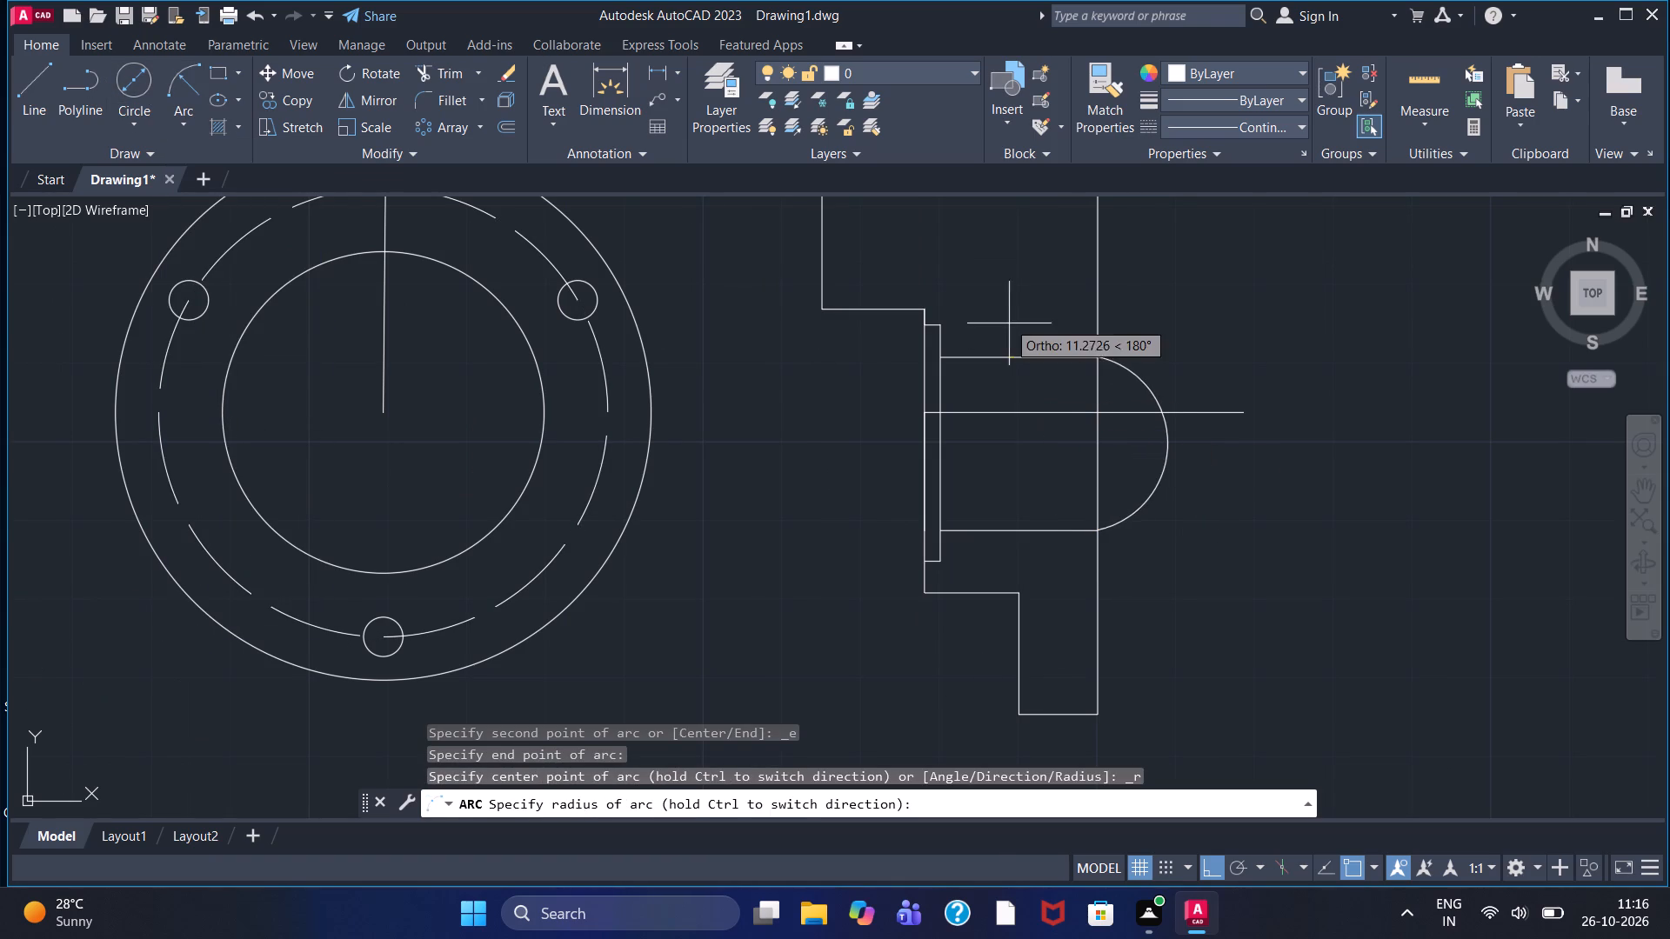
left_click(952, 265)
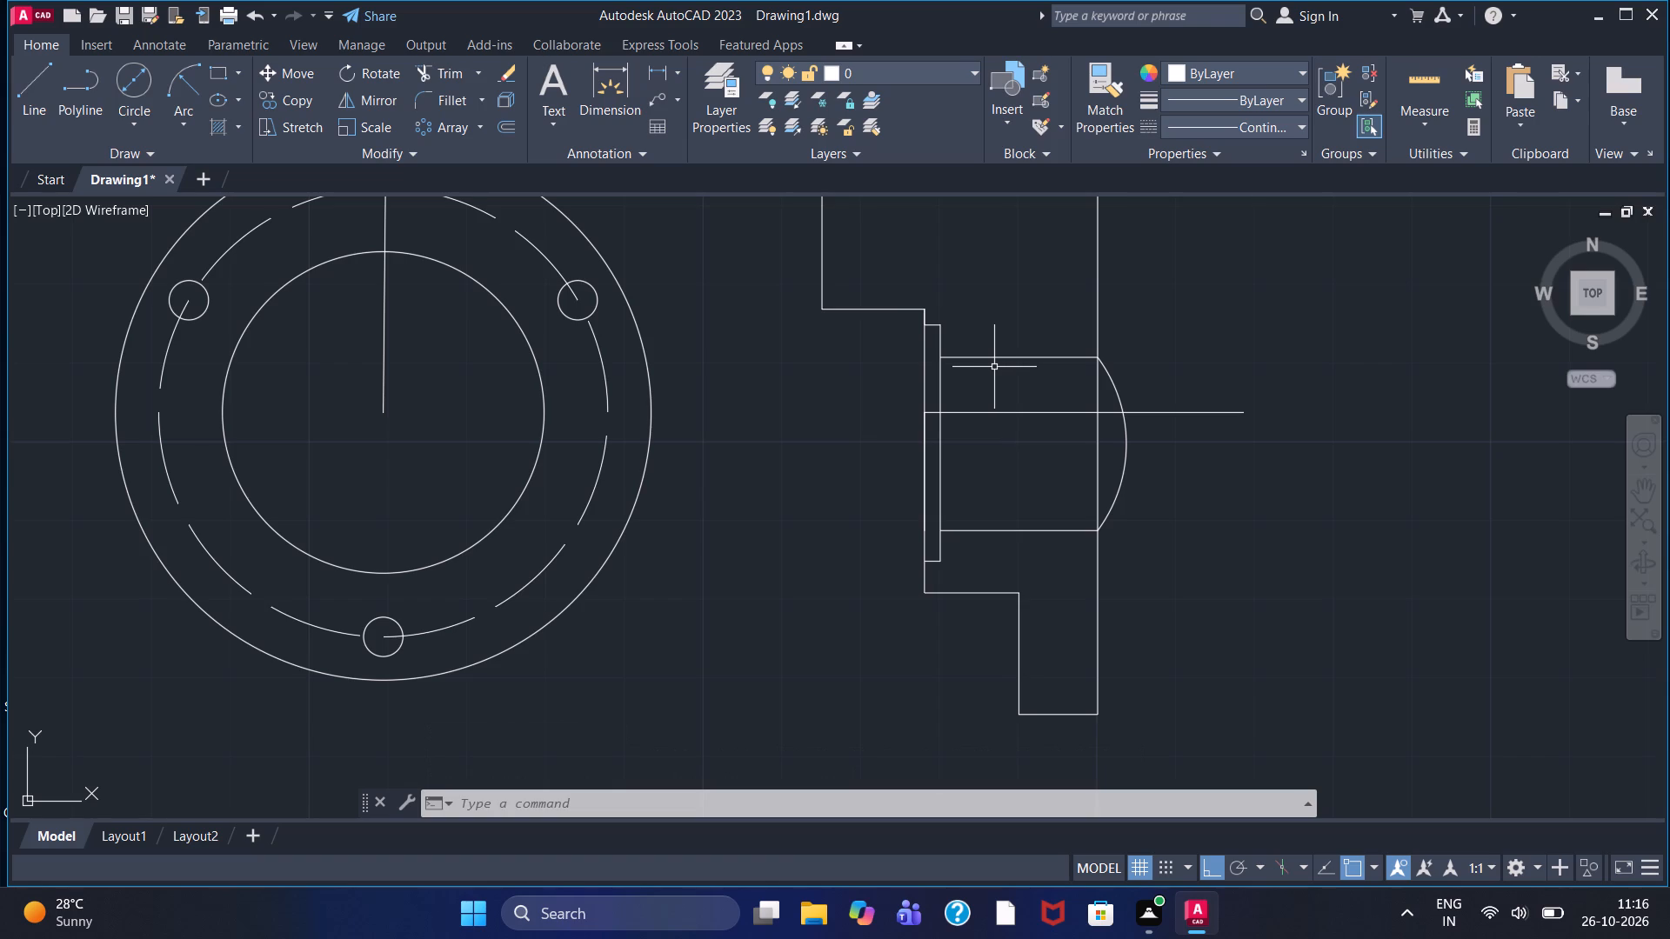
Change the side profile's horizontal projection line to the dashed ACAD linetype.
left_click(1041, 411)
left_click(1228, 124)
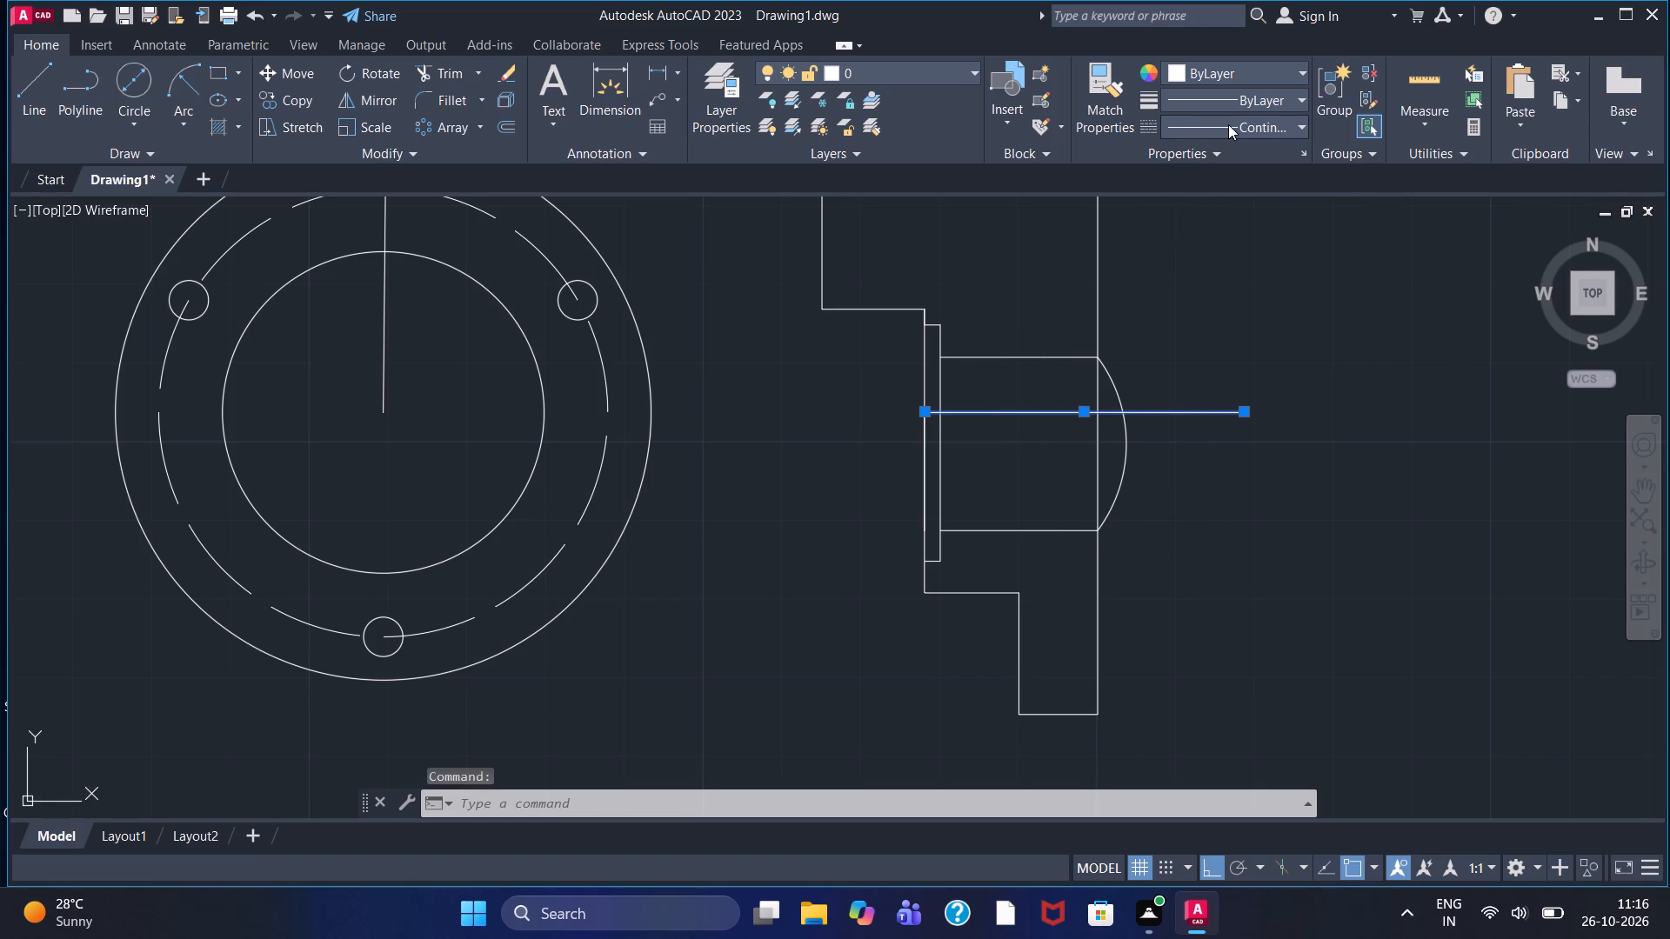
left_click(1235, 204)
key("Escape")
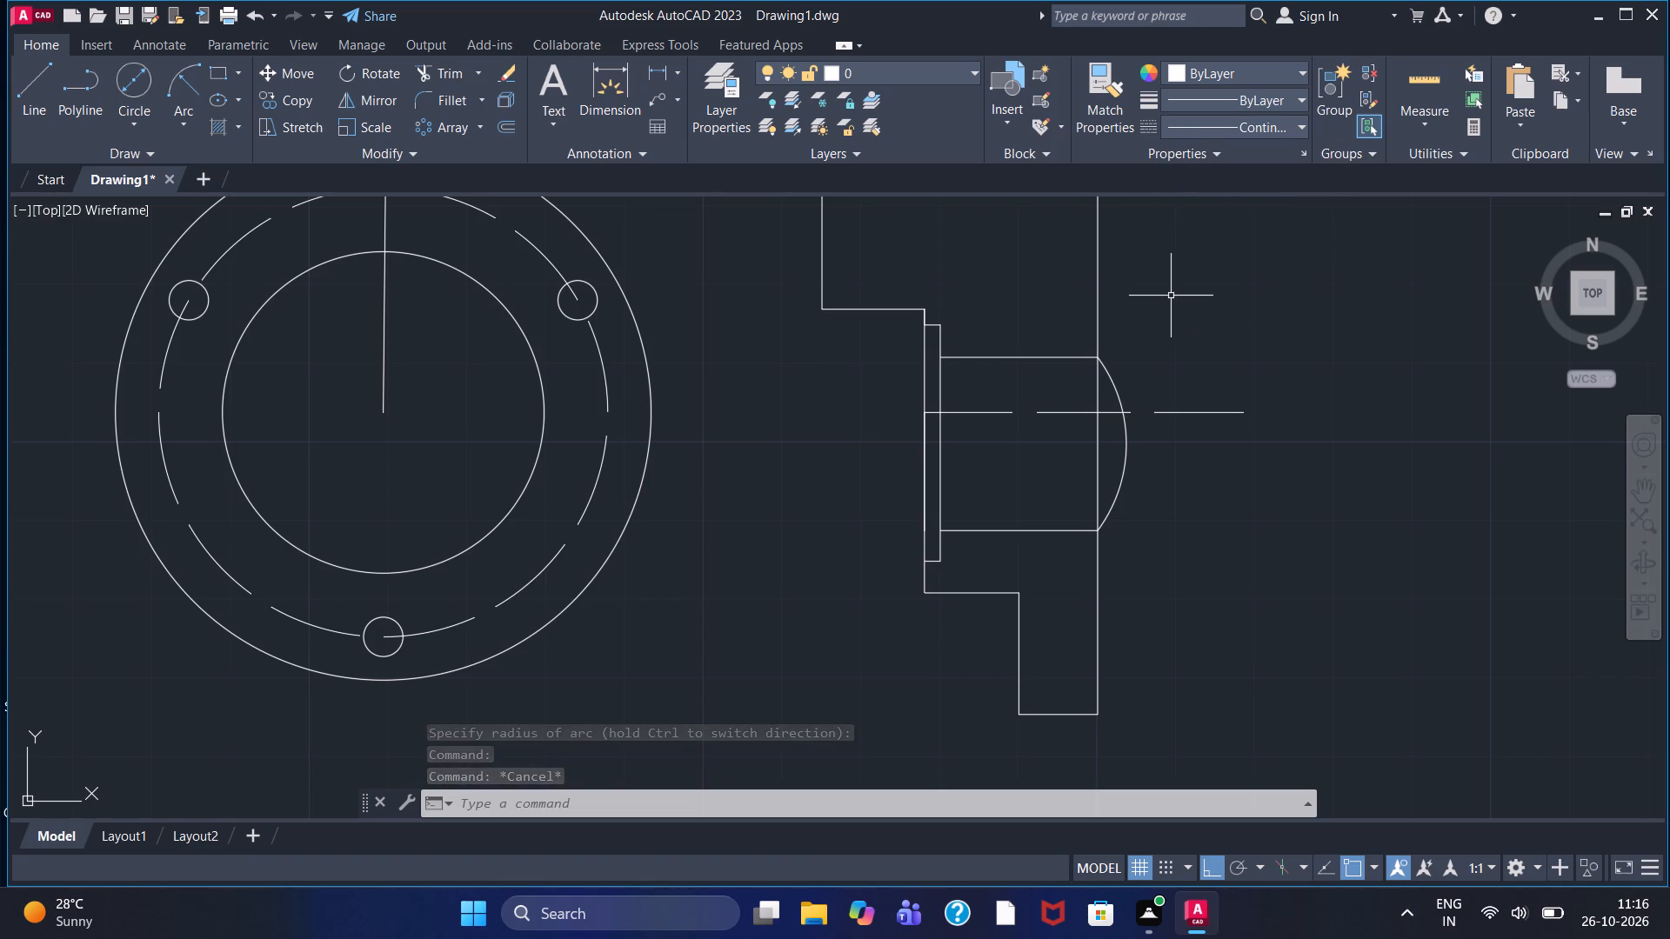
middle_click_drag(1165, 302, 1141, 402)
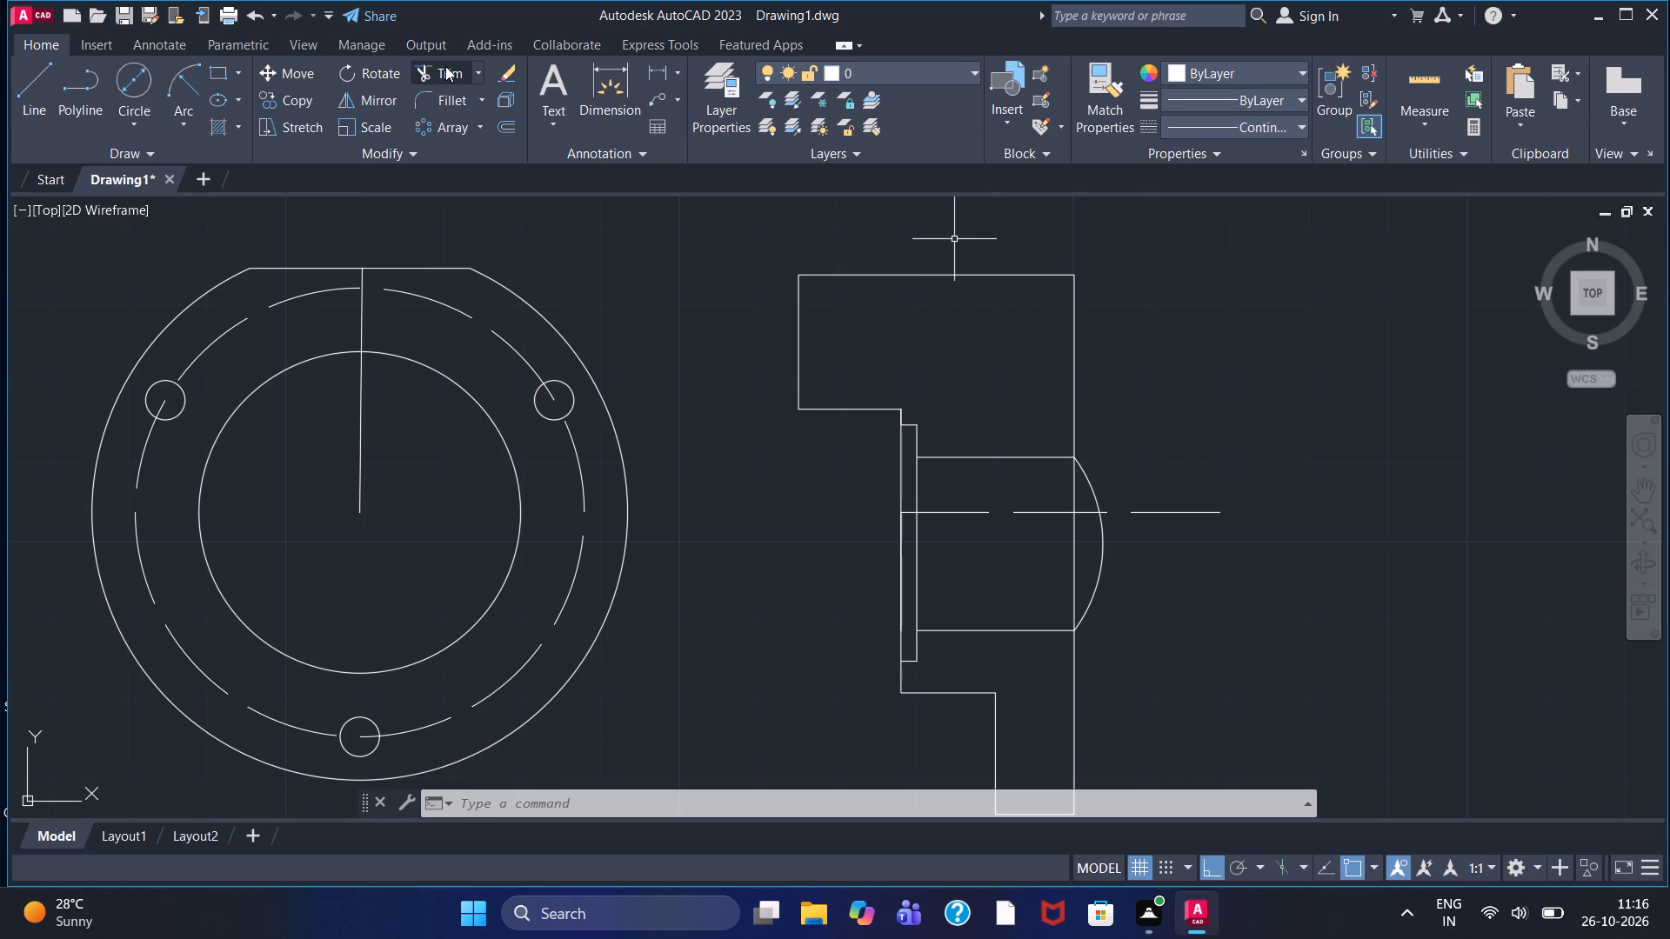
Trim the dashed projection line's overhang beyond the arc on the side profile.
left_click(445, 66)
left_click(1158, 514)
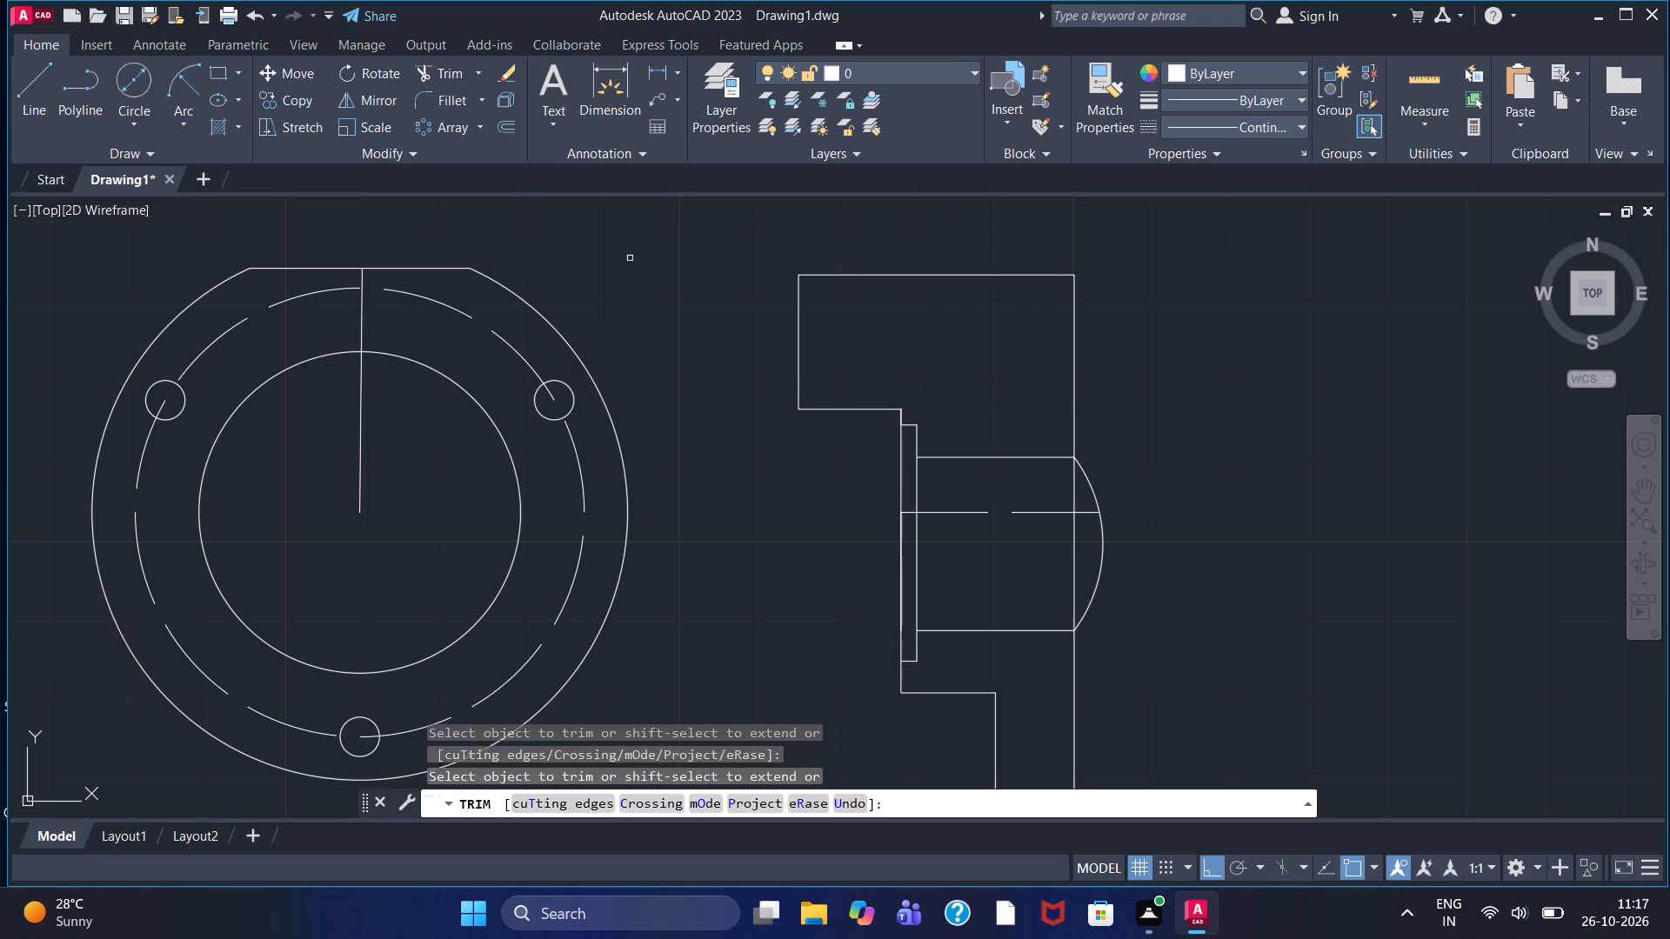
Hatch the side profile's upper and lower solid sections and both parts of the arc segment with ANSI31.
left_click(214, 129)
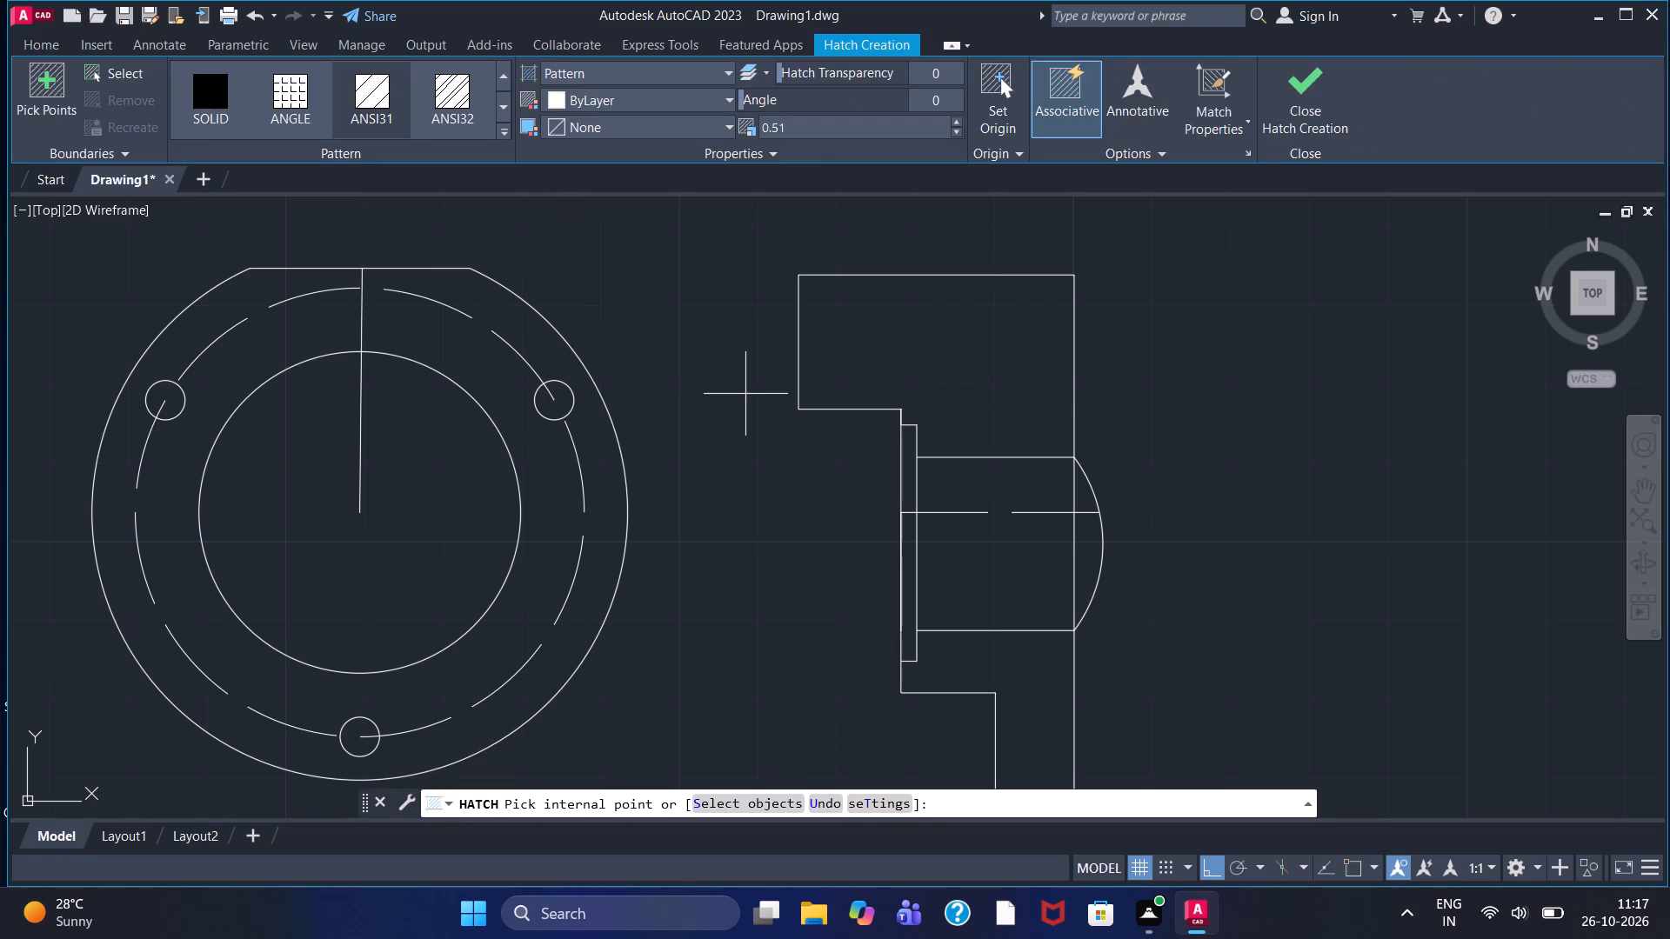
left_click(898, 330)
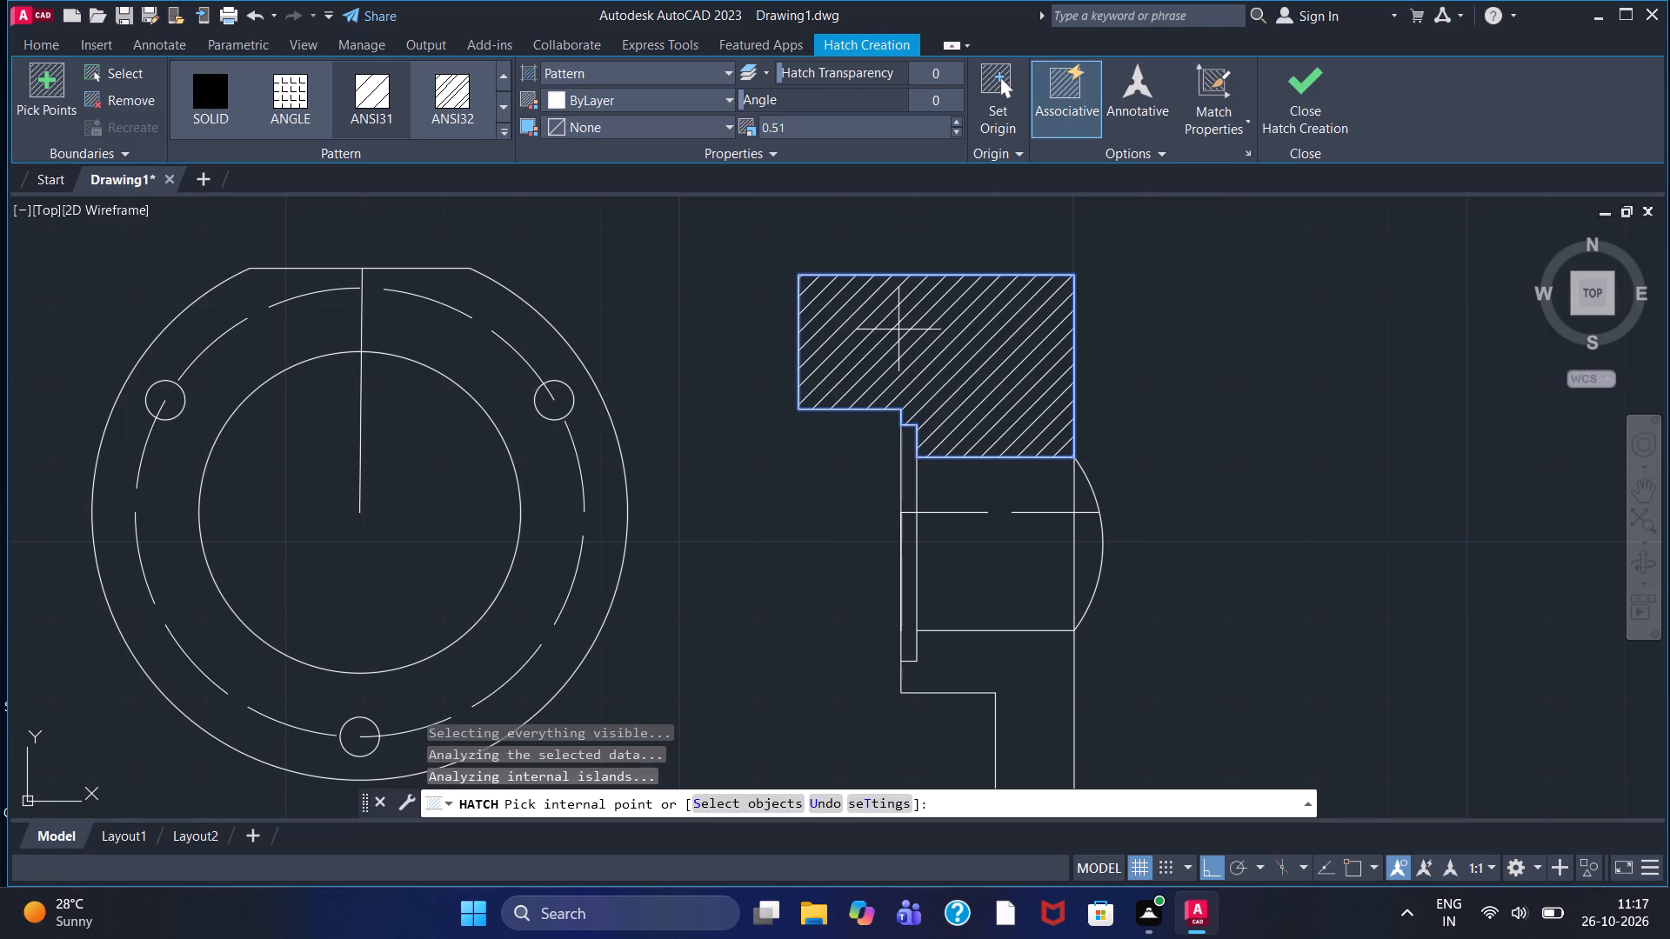
left_click(1041, 670)
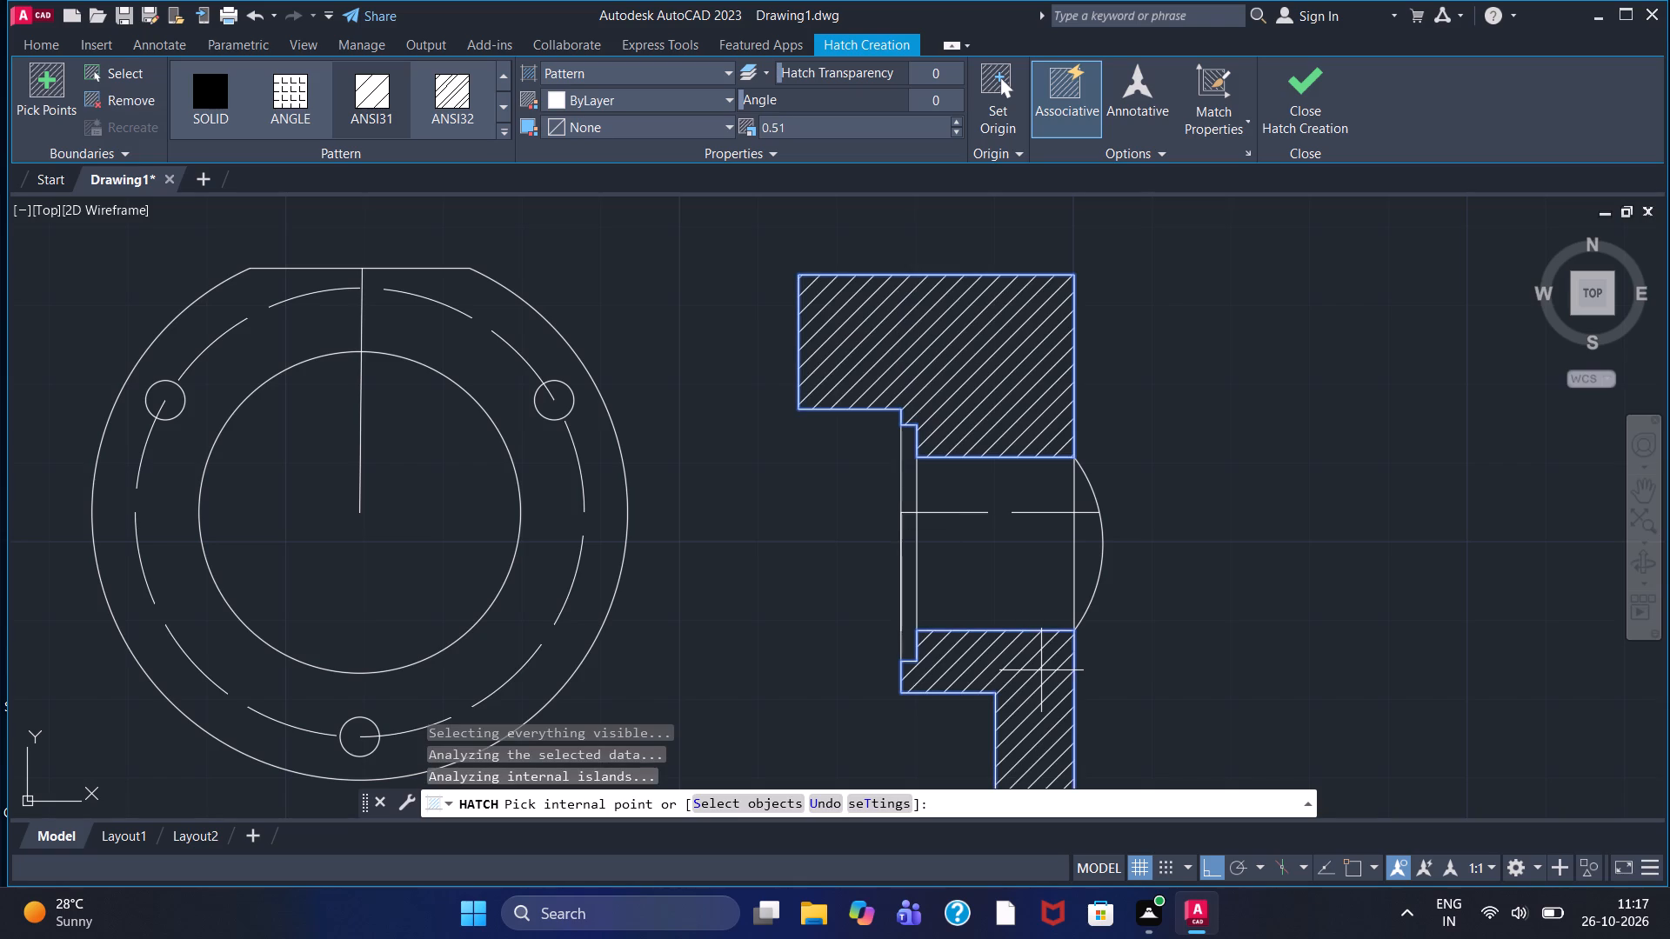
left_click(1085, 554)
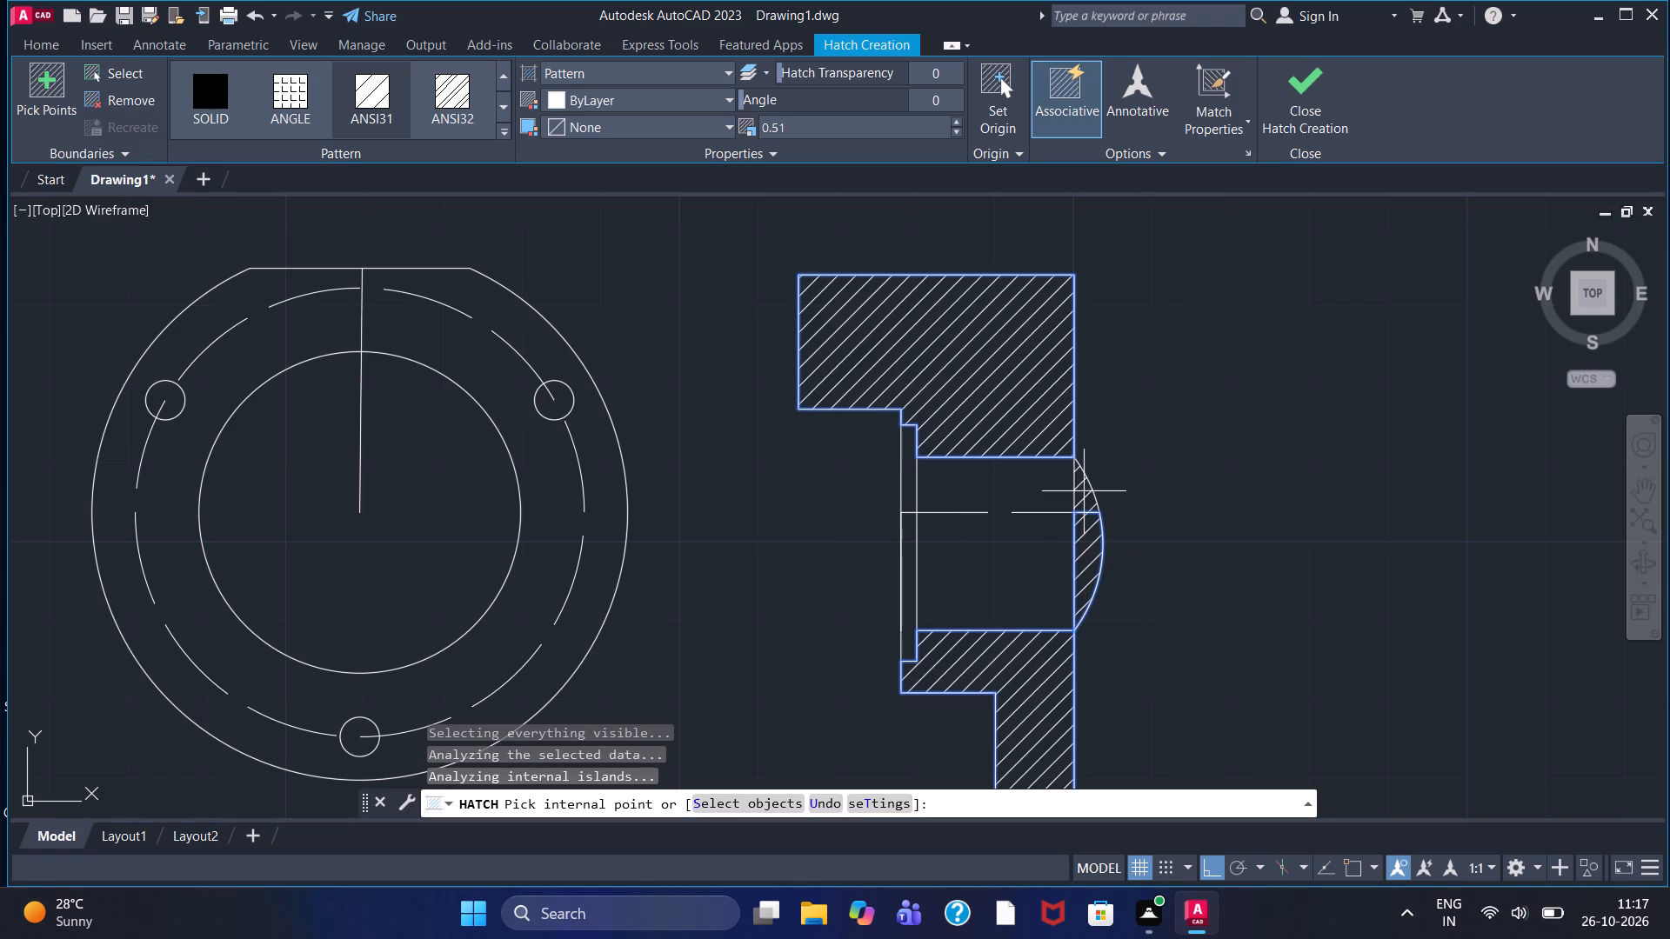
left_click(1084, 491)
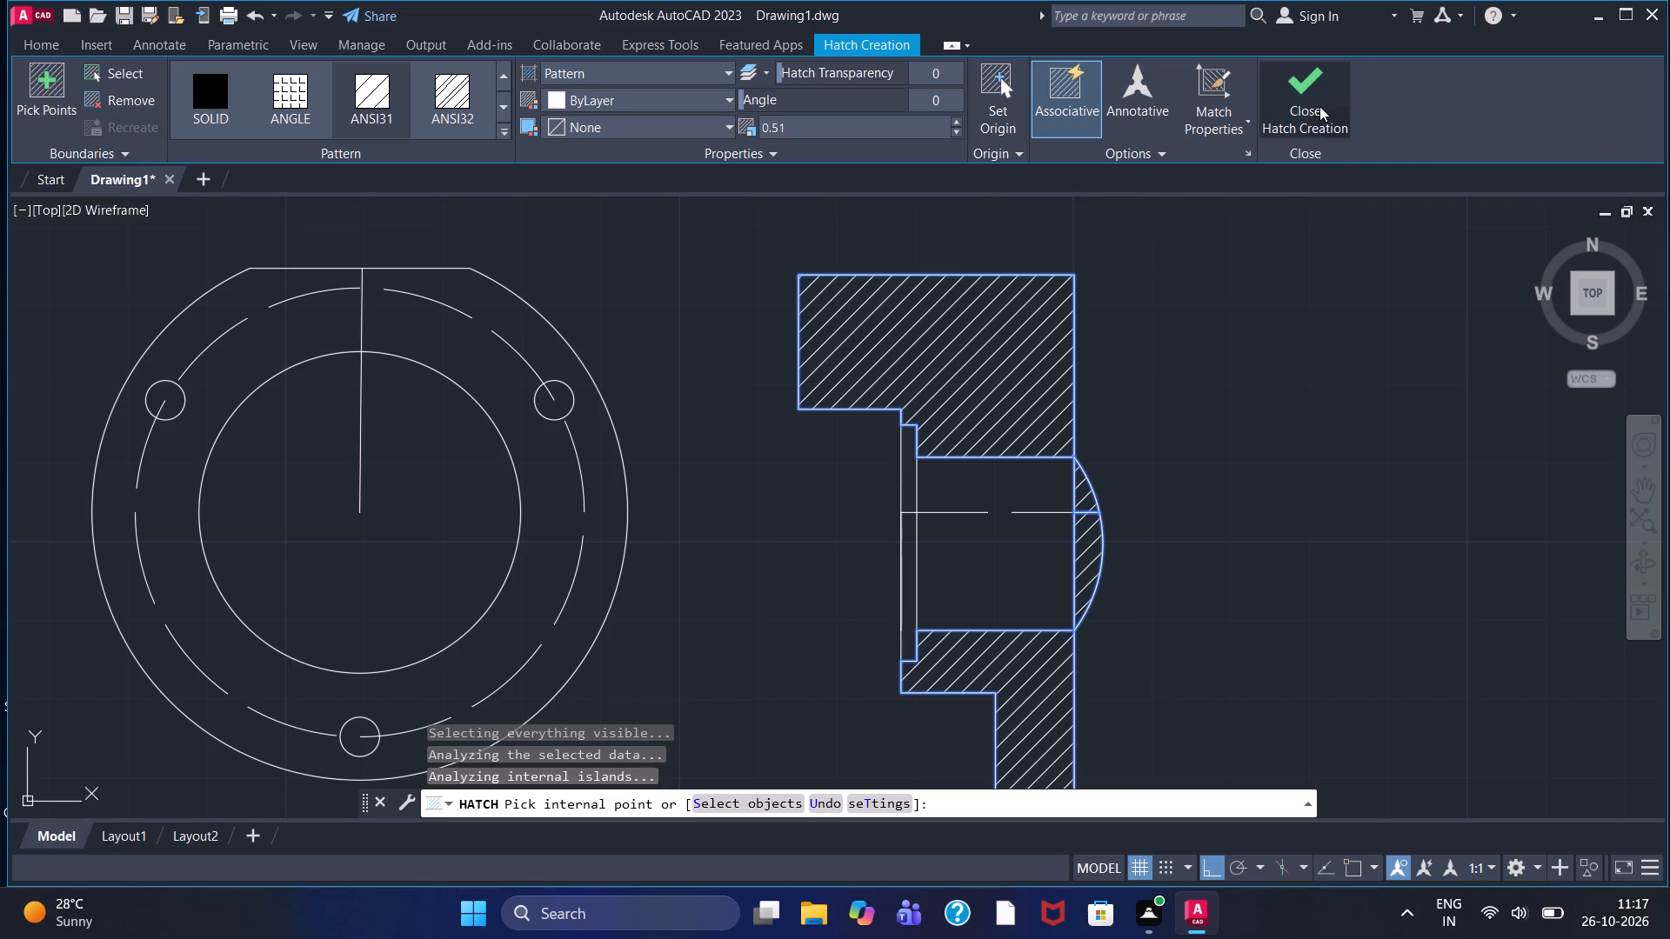
left_click(1319, 106)
Draw a closed rectangle from lines beside the side profile, 136 high and 20 wide, in empty space.
scroll(1312, 399, "down", 1)
middle_click_drag(1312, 439, 1156, 388)
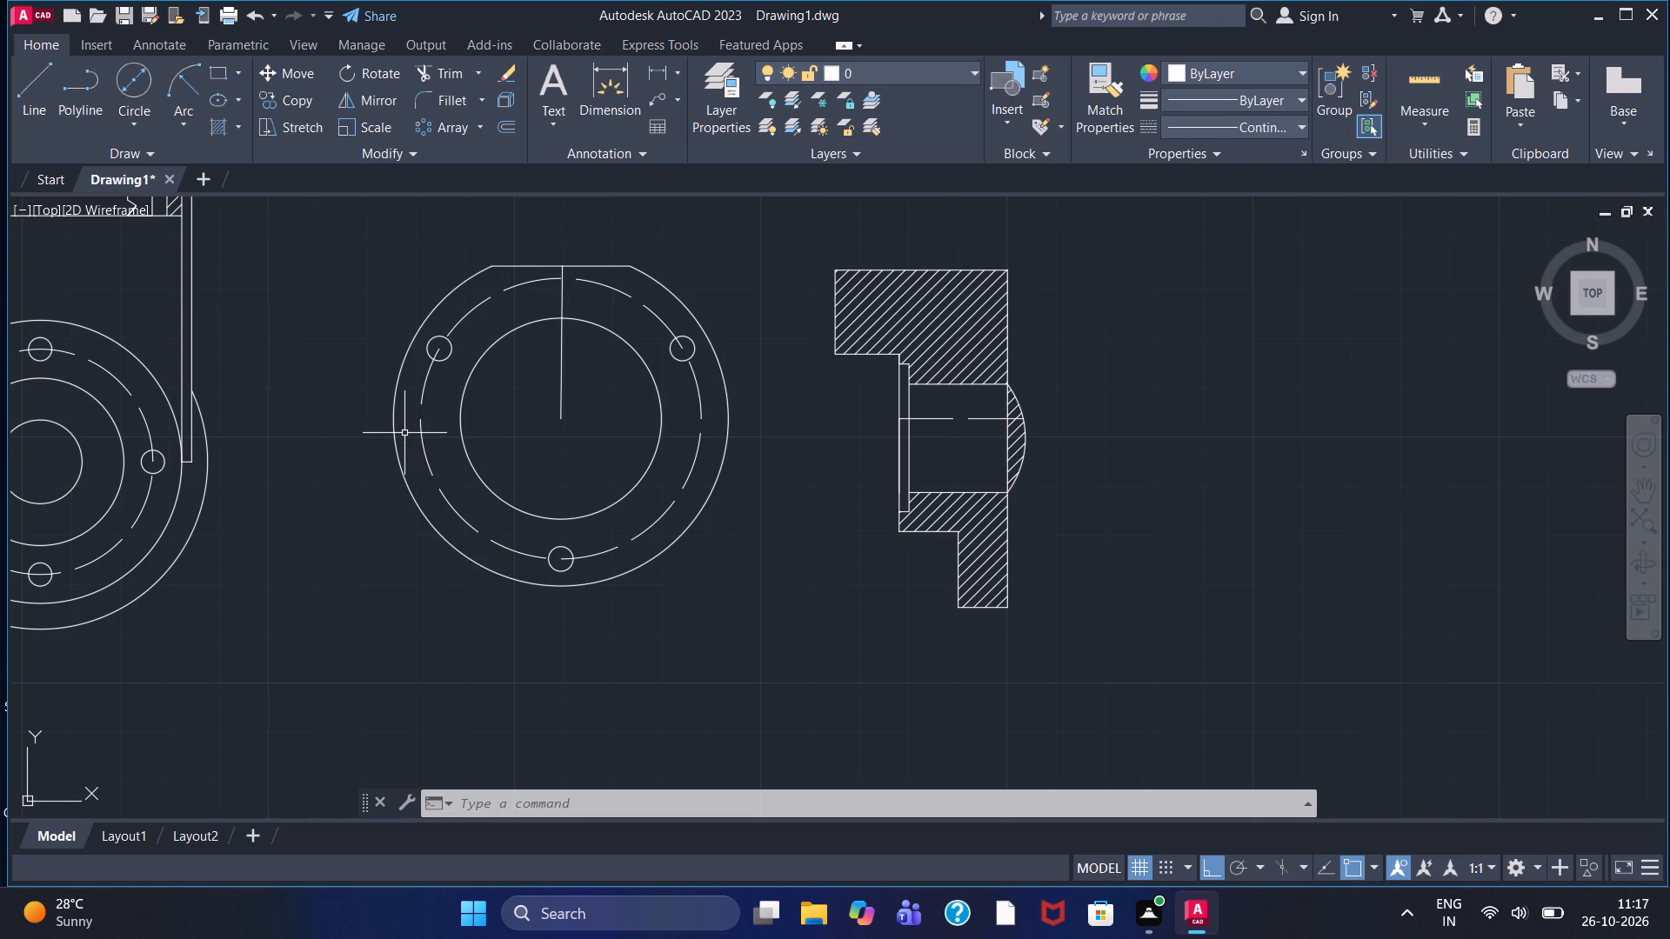
scroll(1014, 404, "down", 2)
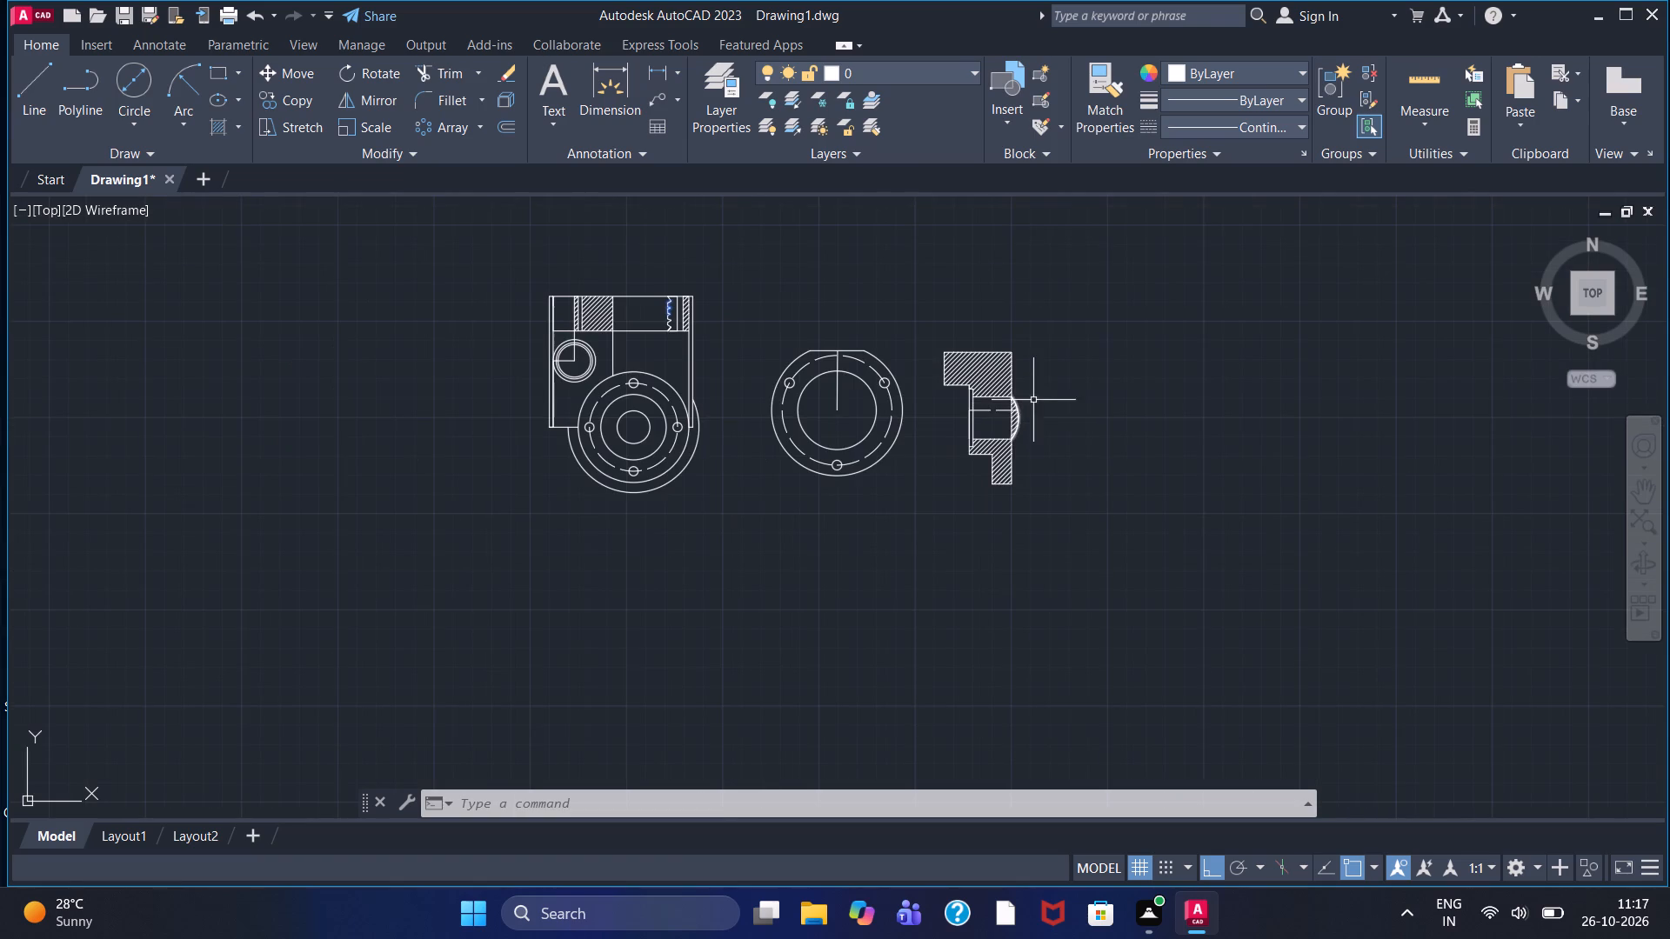
middle_click_drag(1049, 386, 645, 397)
scroll(675, 365, "up", 1)
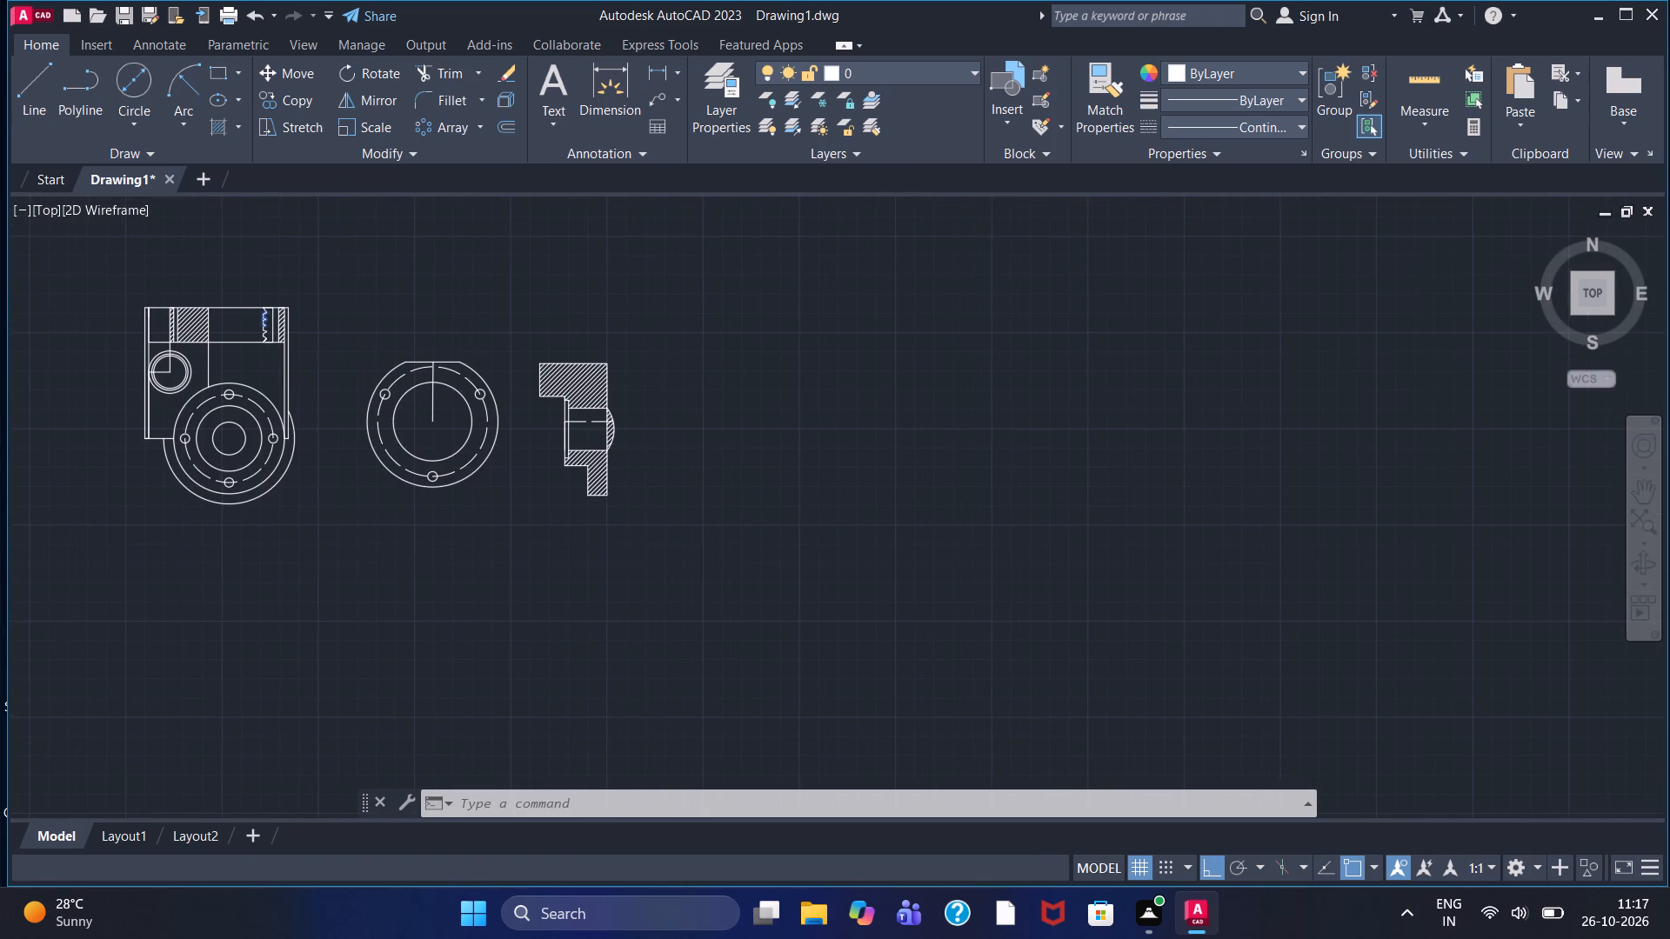
scroll(674, 365, "down", 1)
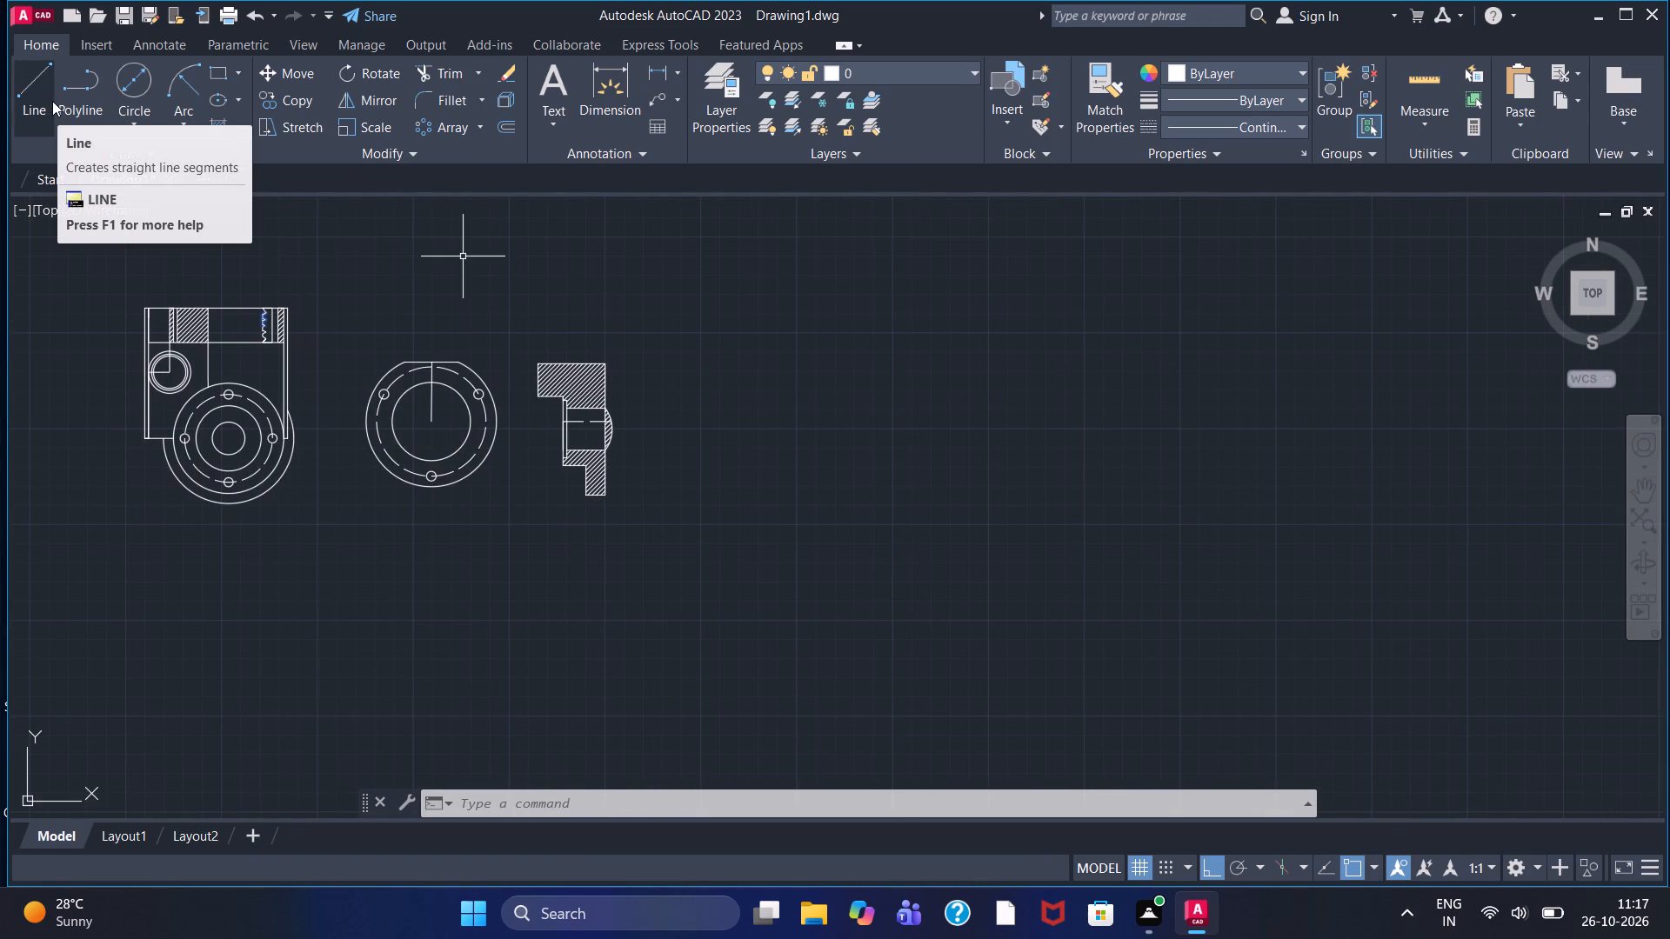
left_click(52, 101)
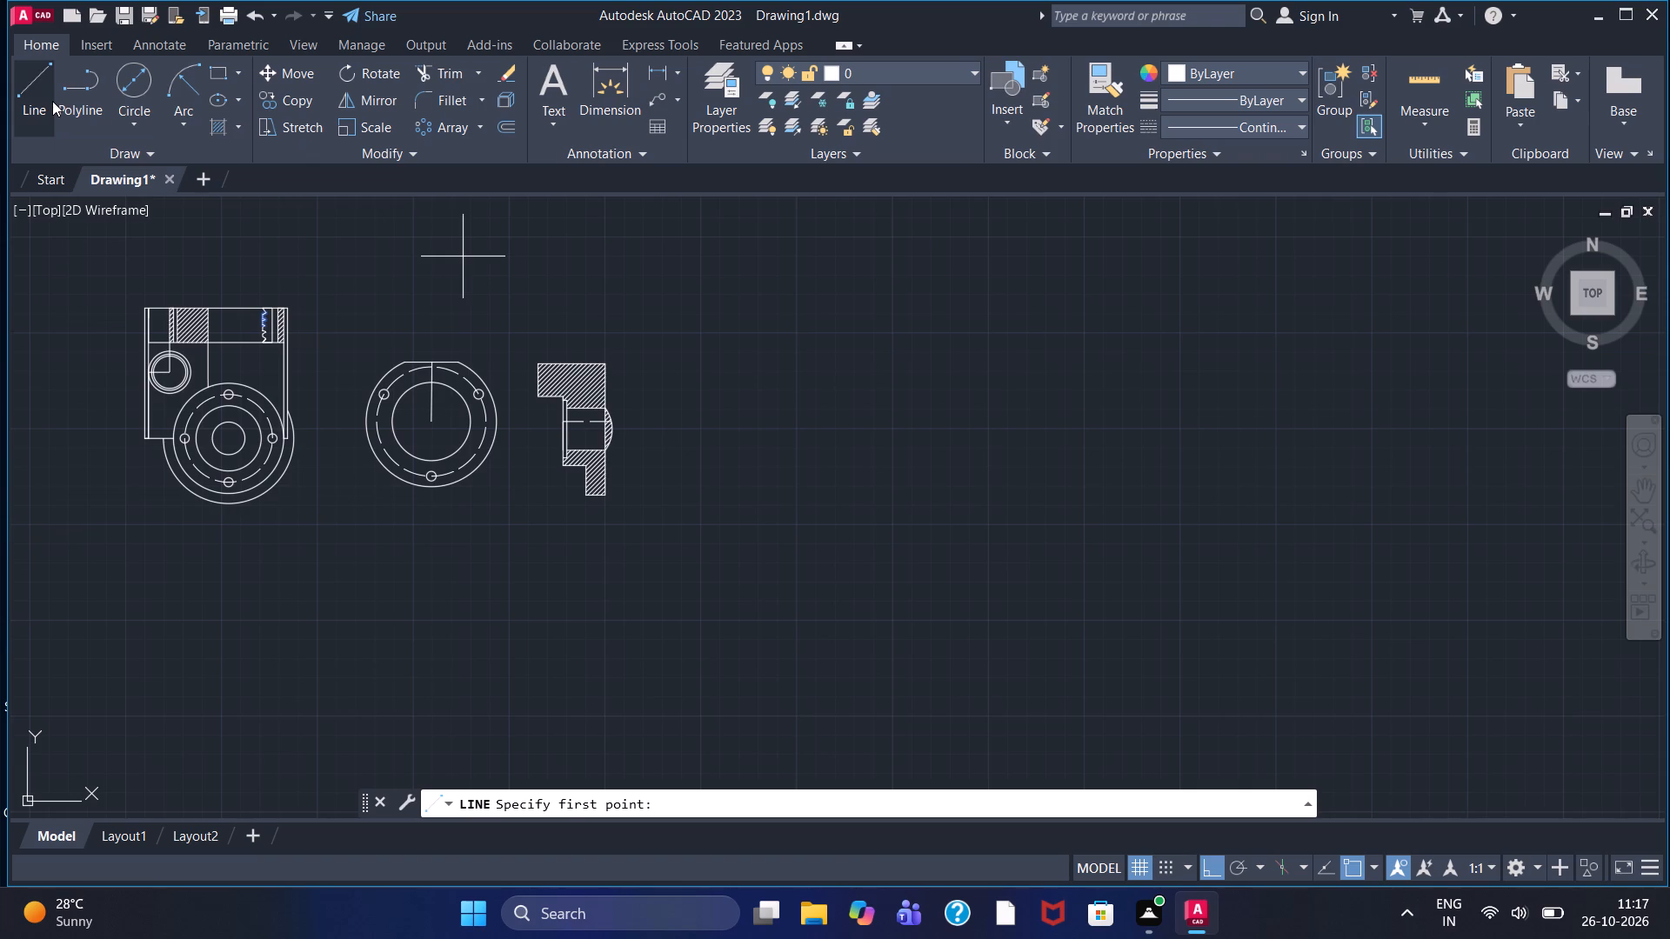
left_click(701, 330)
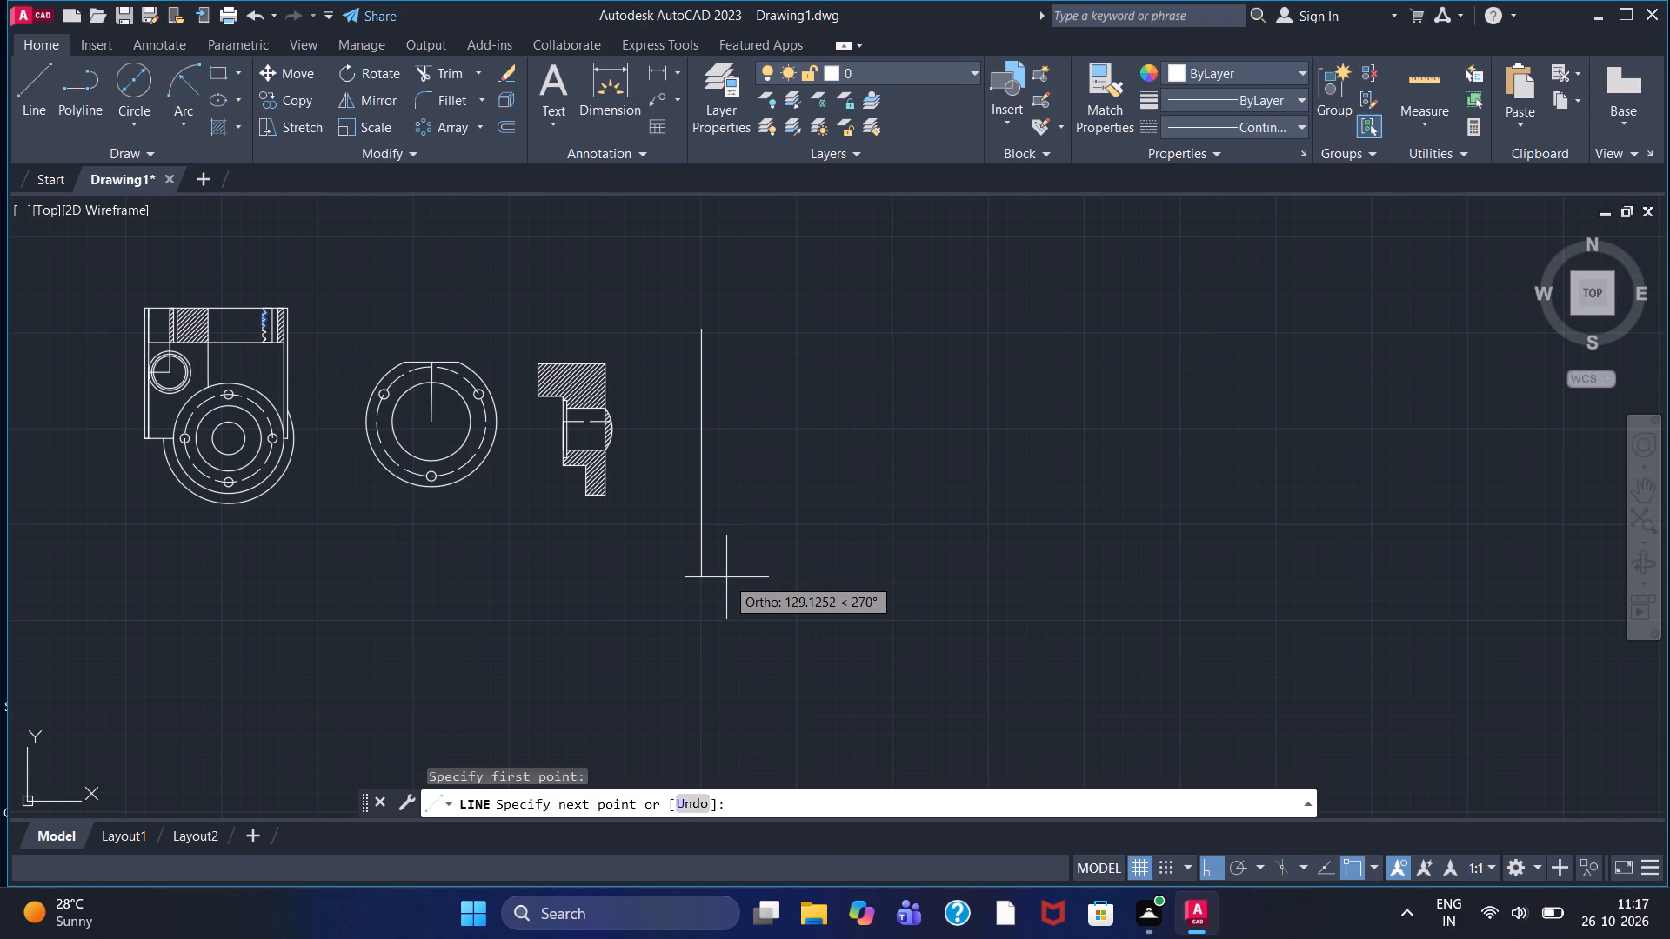
key("1")
key("3")
key("6")
key("Return")
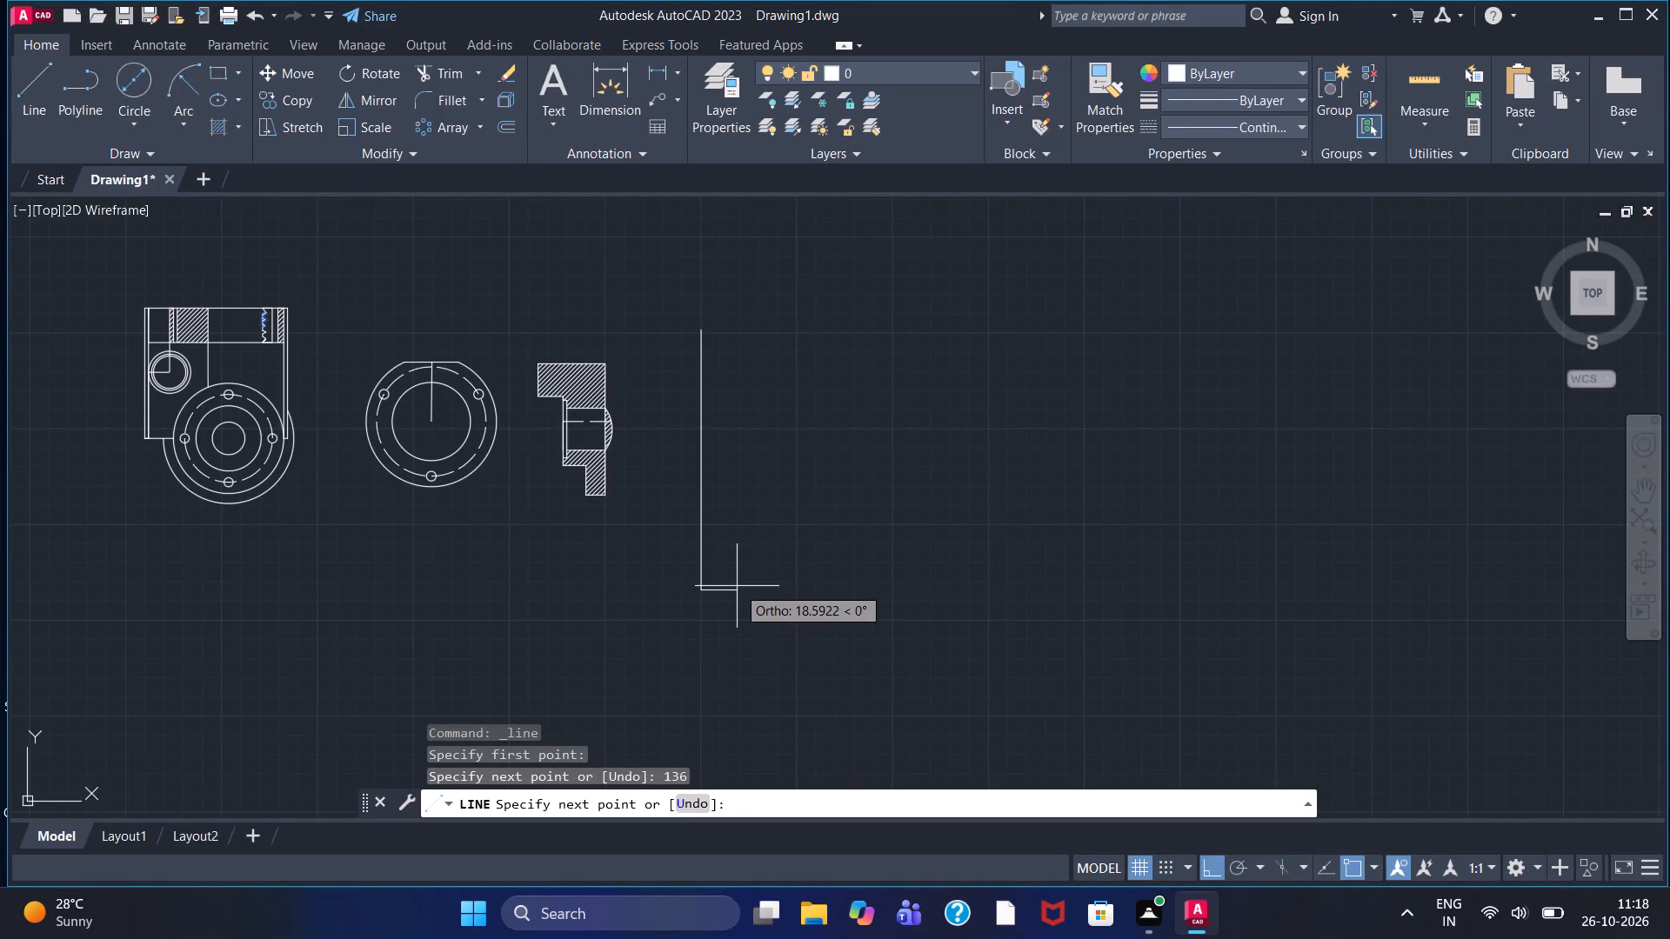
key("2")
key("0")
key("Return")
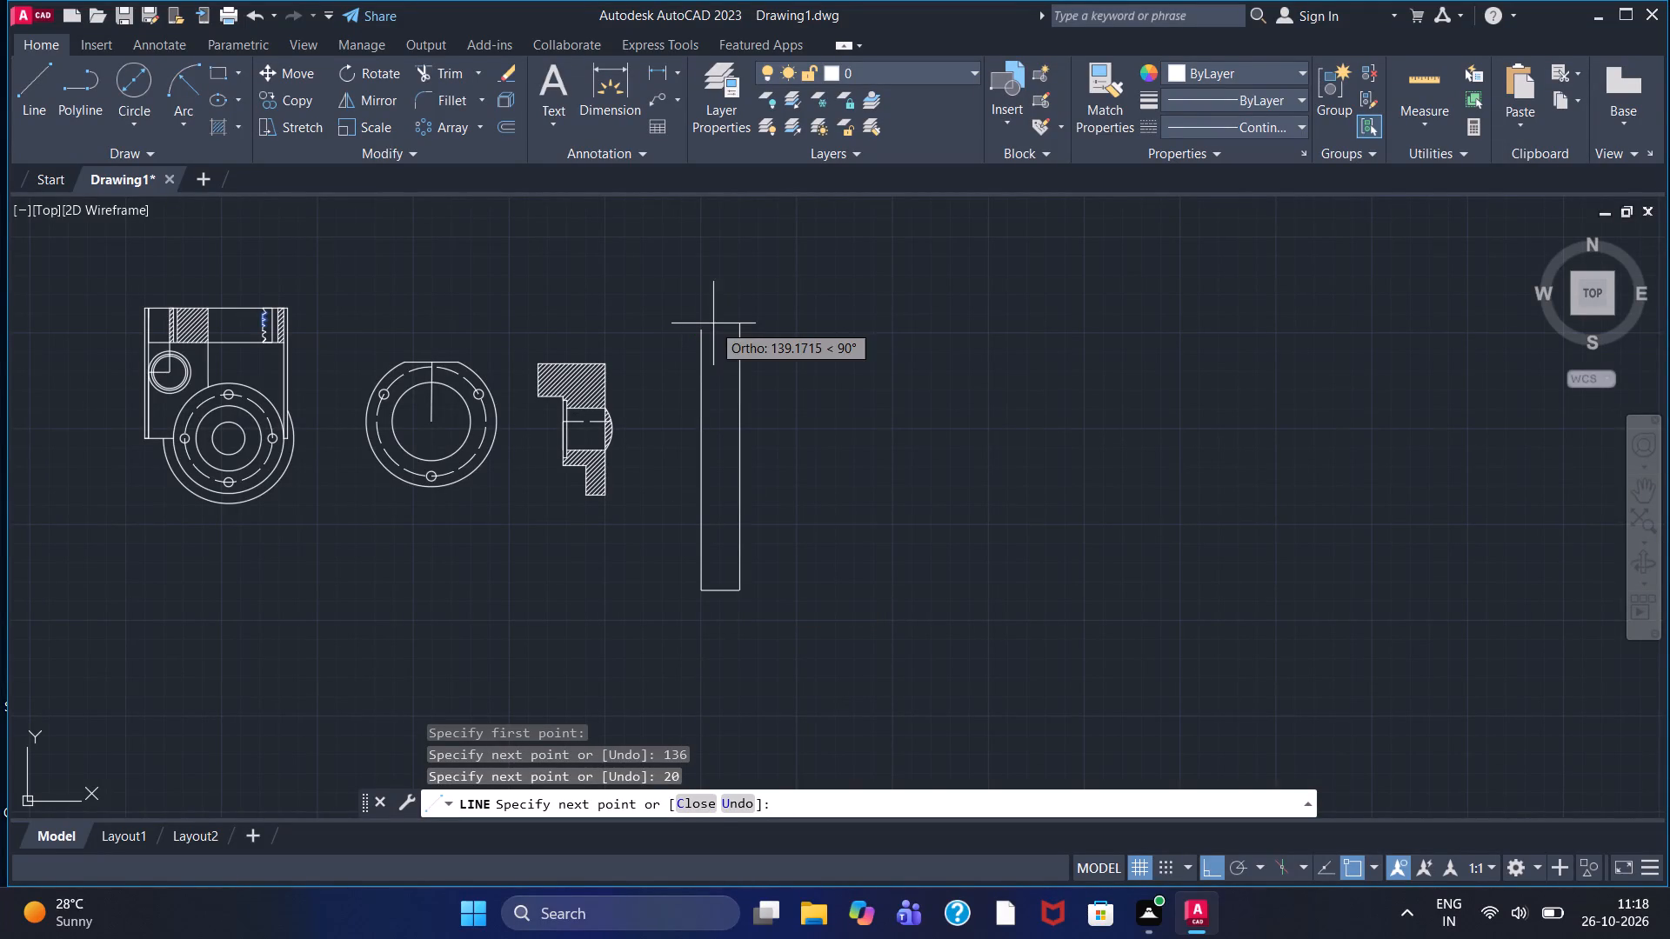
key("1")
key("3")
key("6")
key("Return")
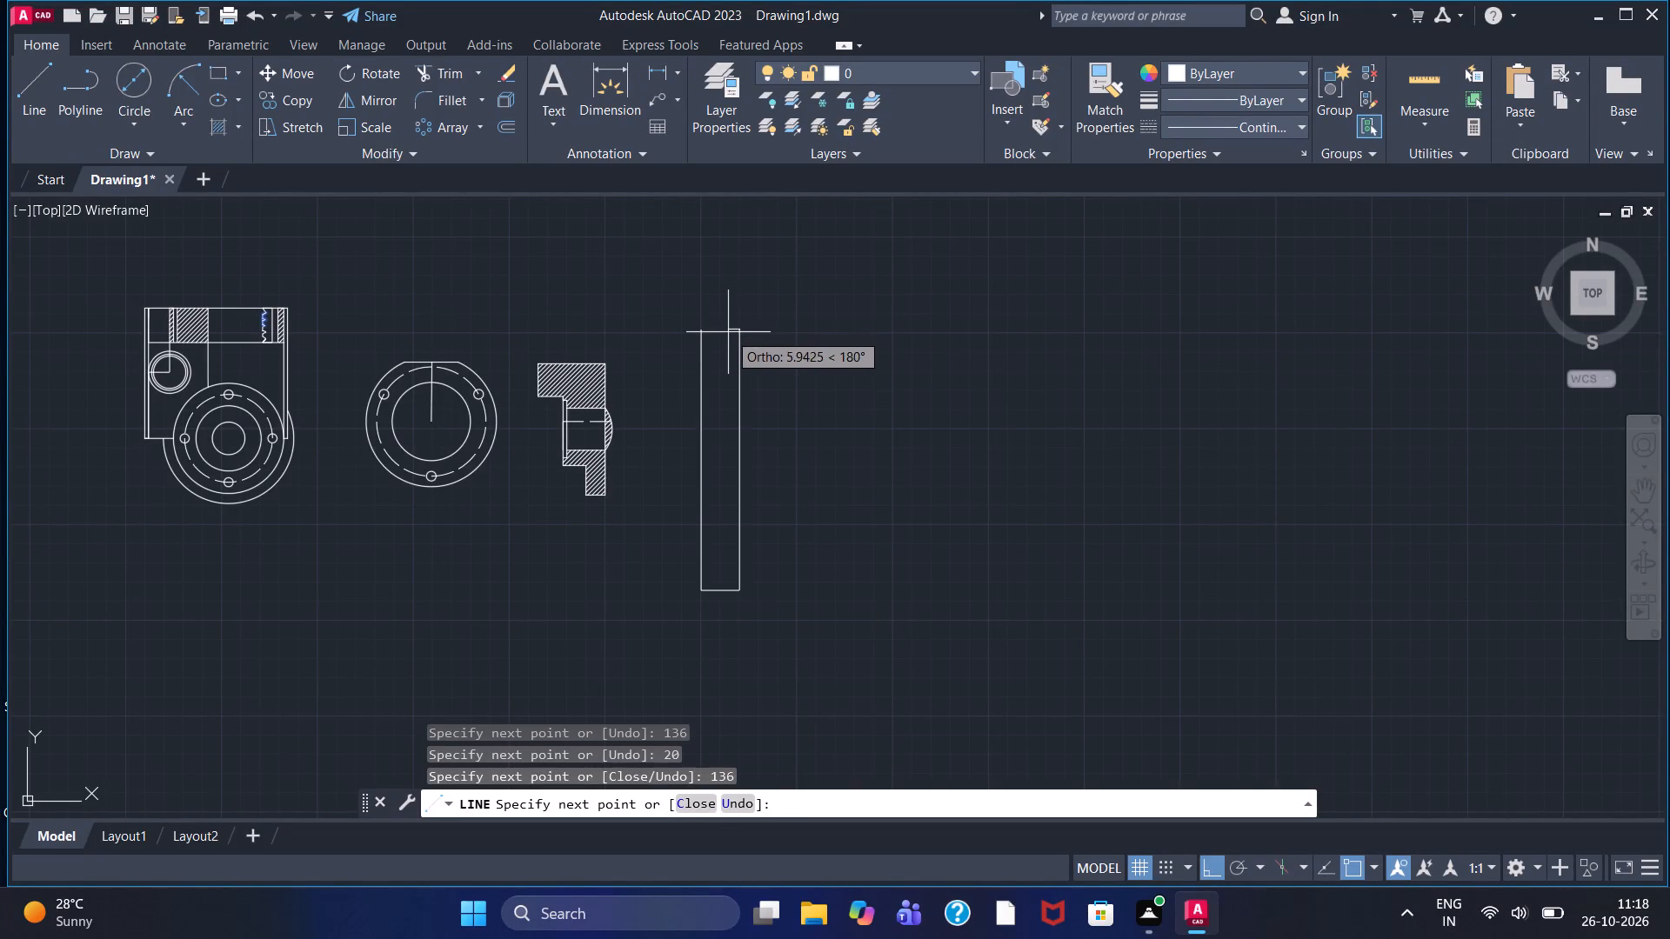
left_click(698, 330)
right_click(698, 330)
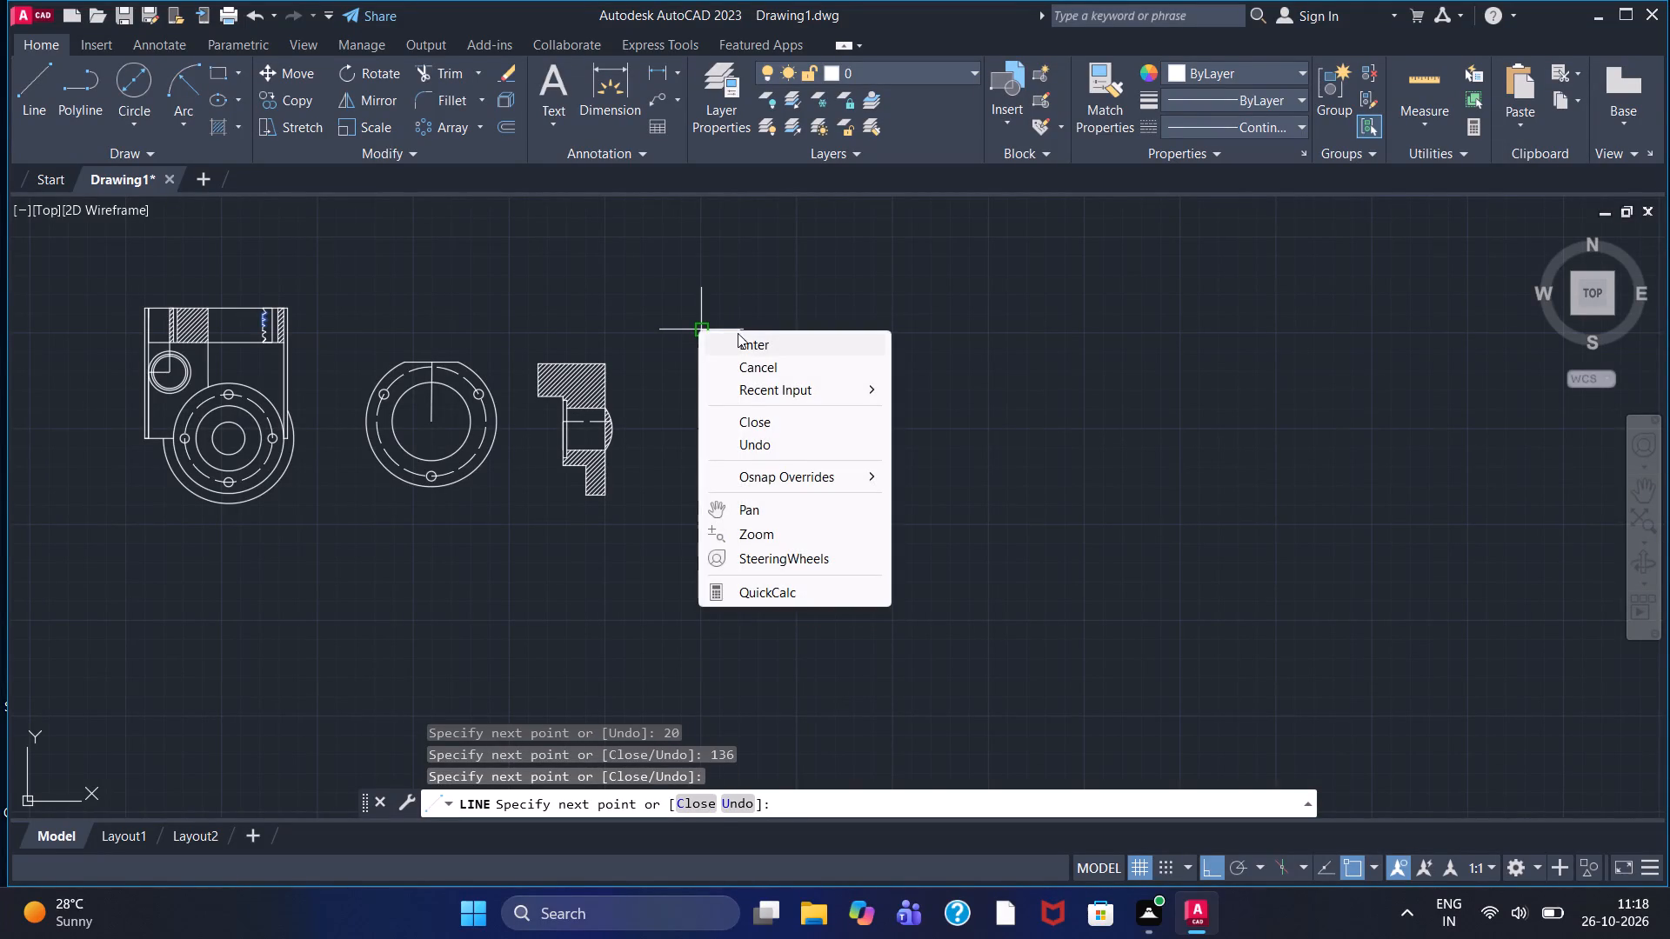
left_click(742, 337)
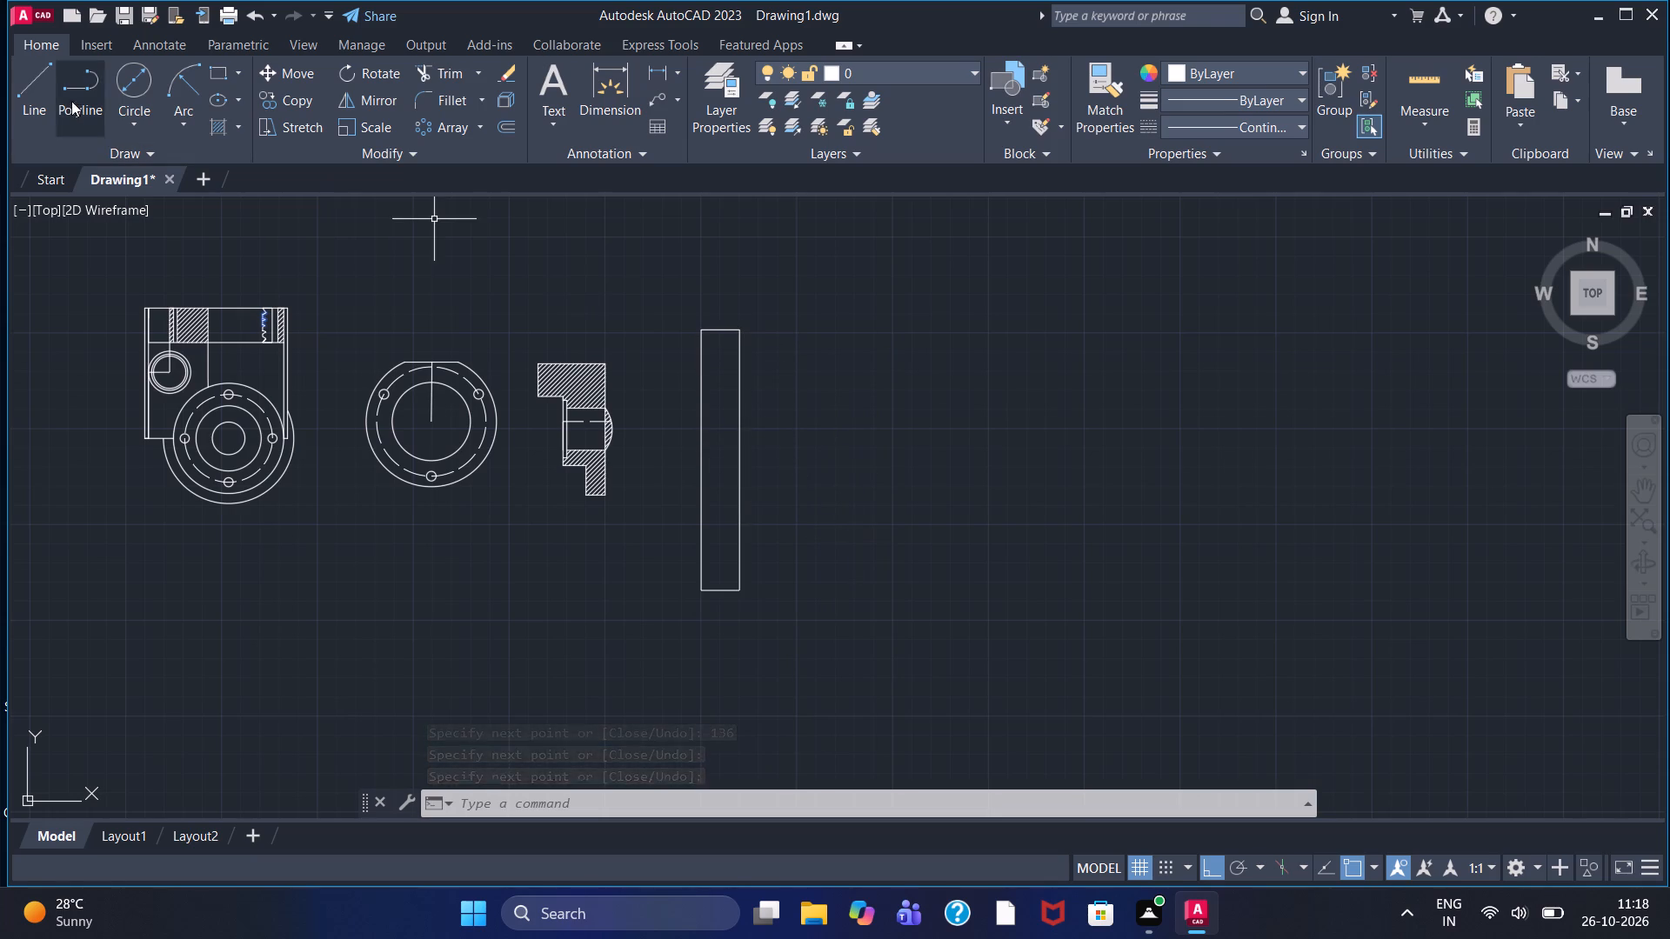
Draw a 125 long horizontal line outward from the midpoint of the new rectangle's far vertical edge.
left_click(42, 94)
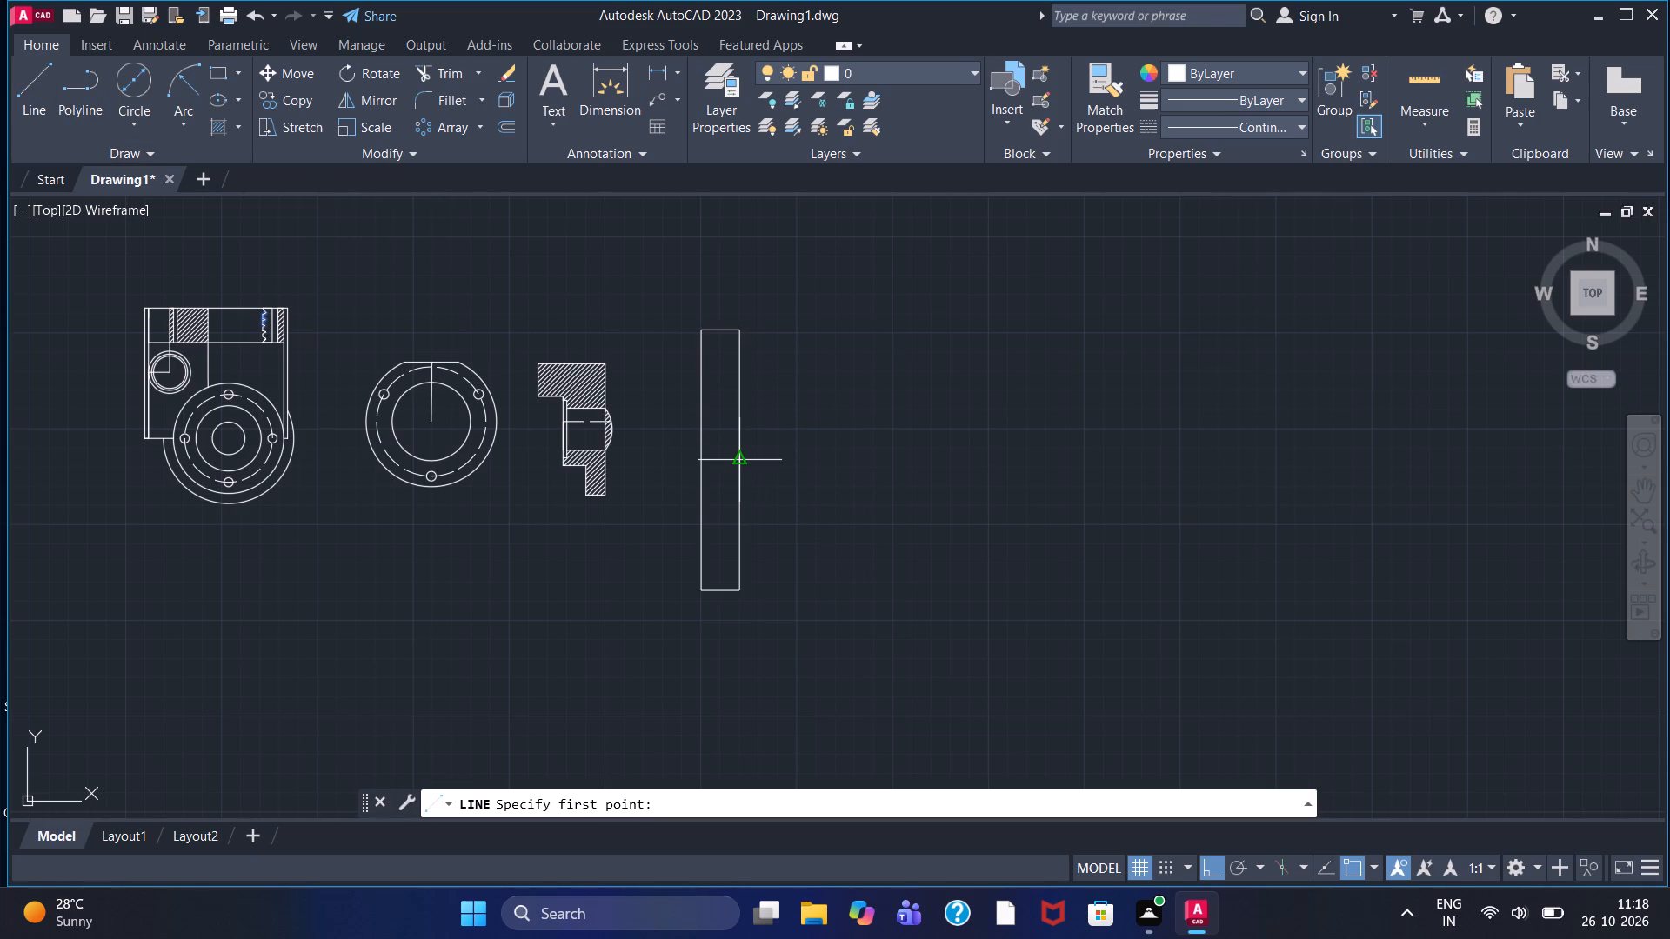
left_click(739, 456)
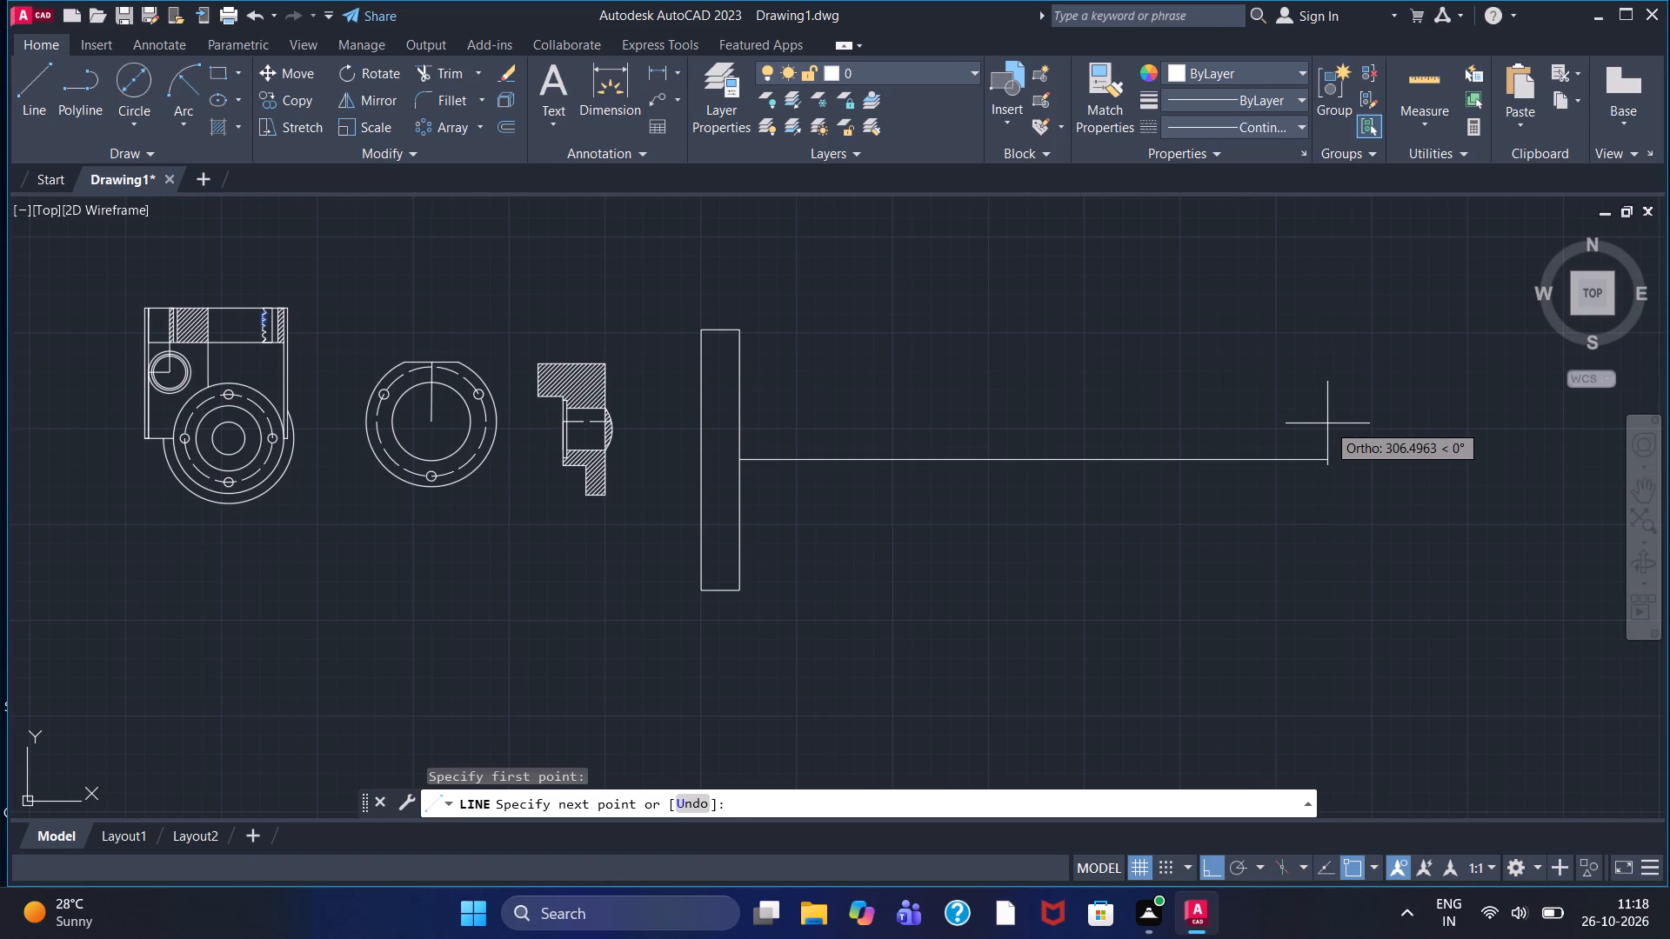
key("1")
type("25")
key("Return")
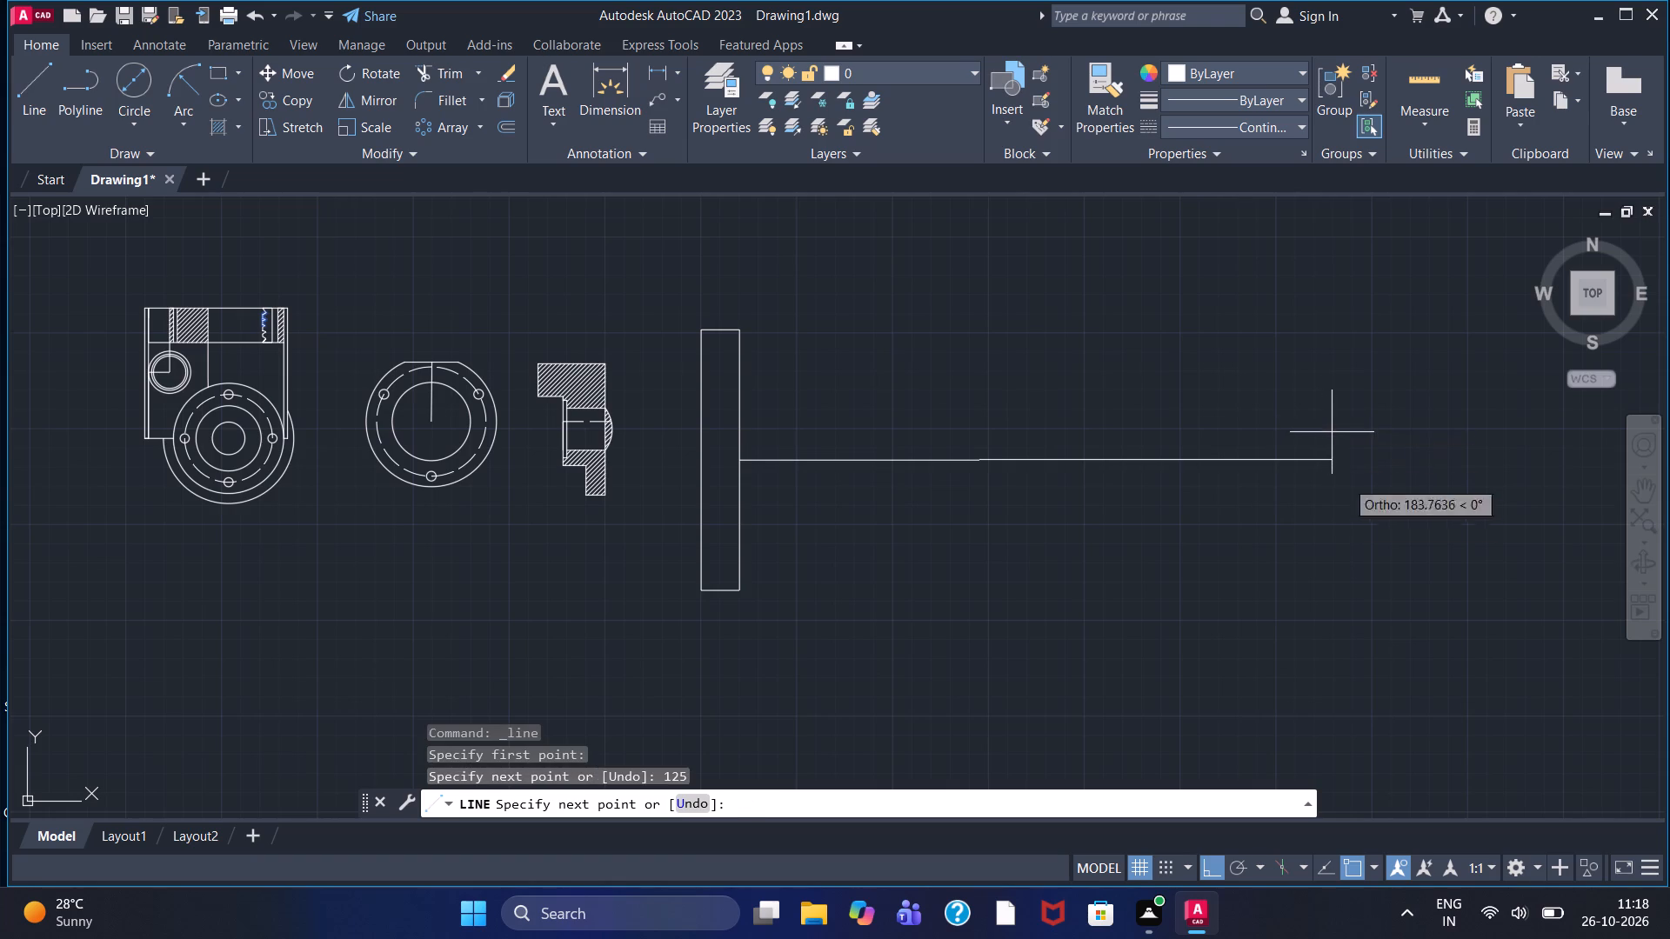
right_click(1001, 351)
left_click(1045, 358)
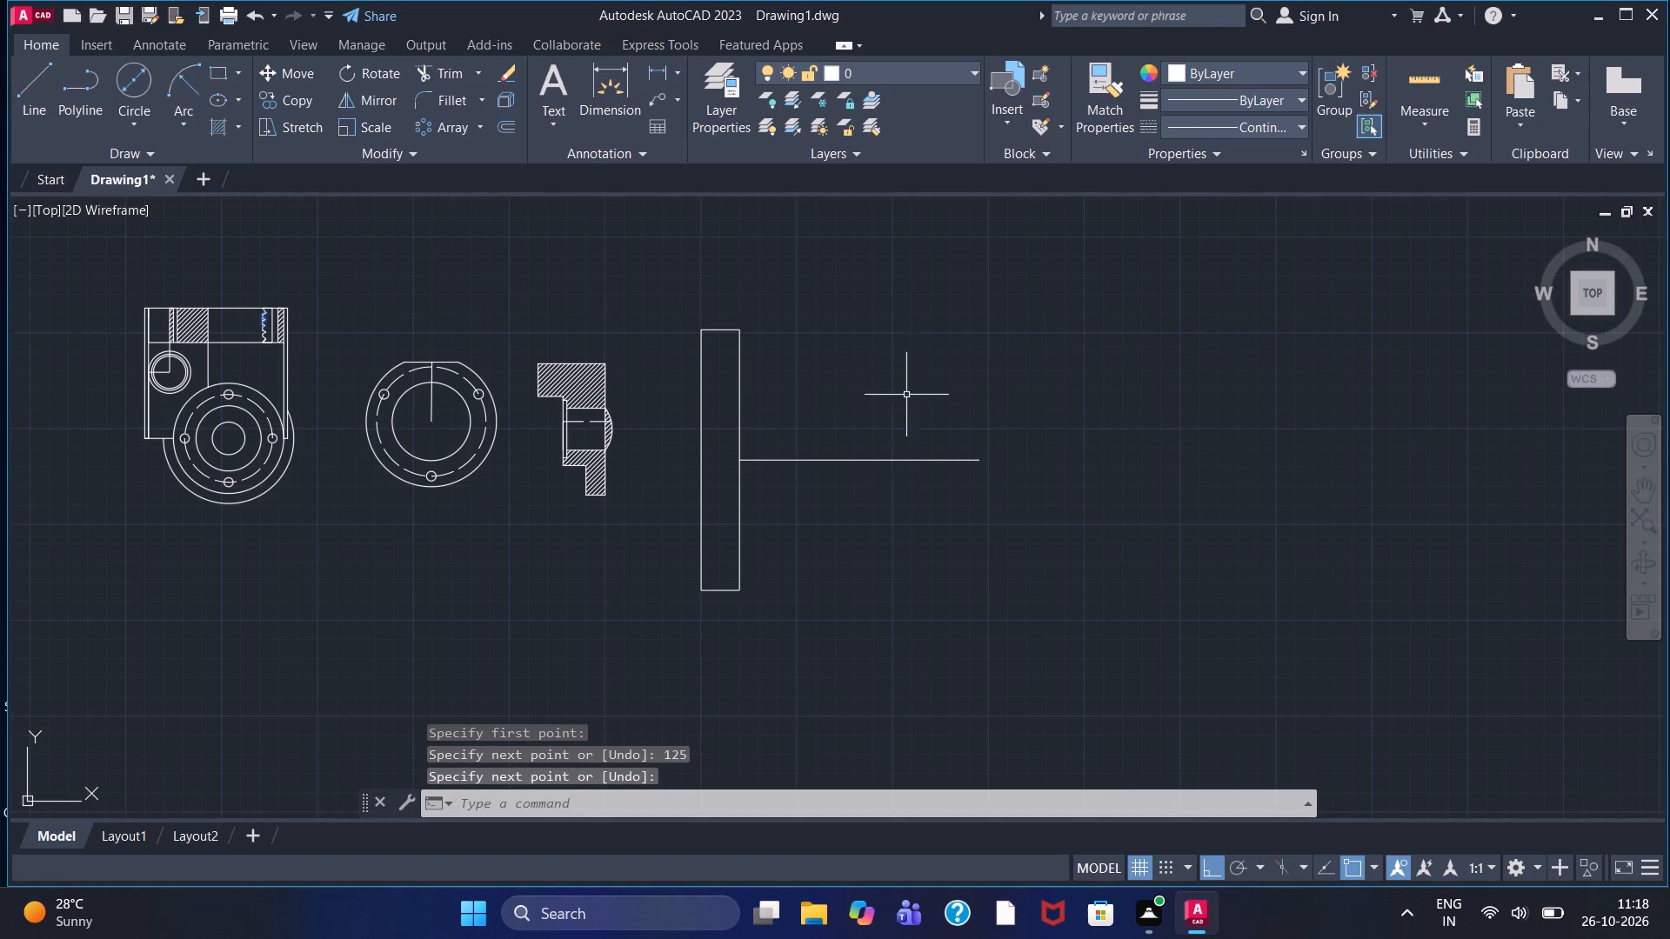
Offset the 125 long horizontal line by 34 to both sides, above and below.
middle_click_drag(864, 370, 918, 356)
scroll(917, 354, "up", 1)
middle_click_drag(902, 381, 891, 322)
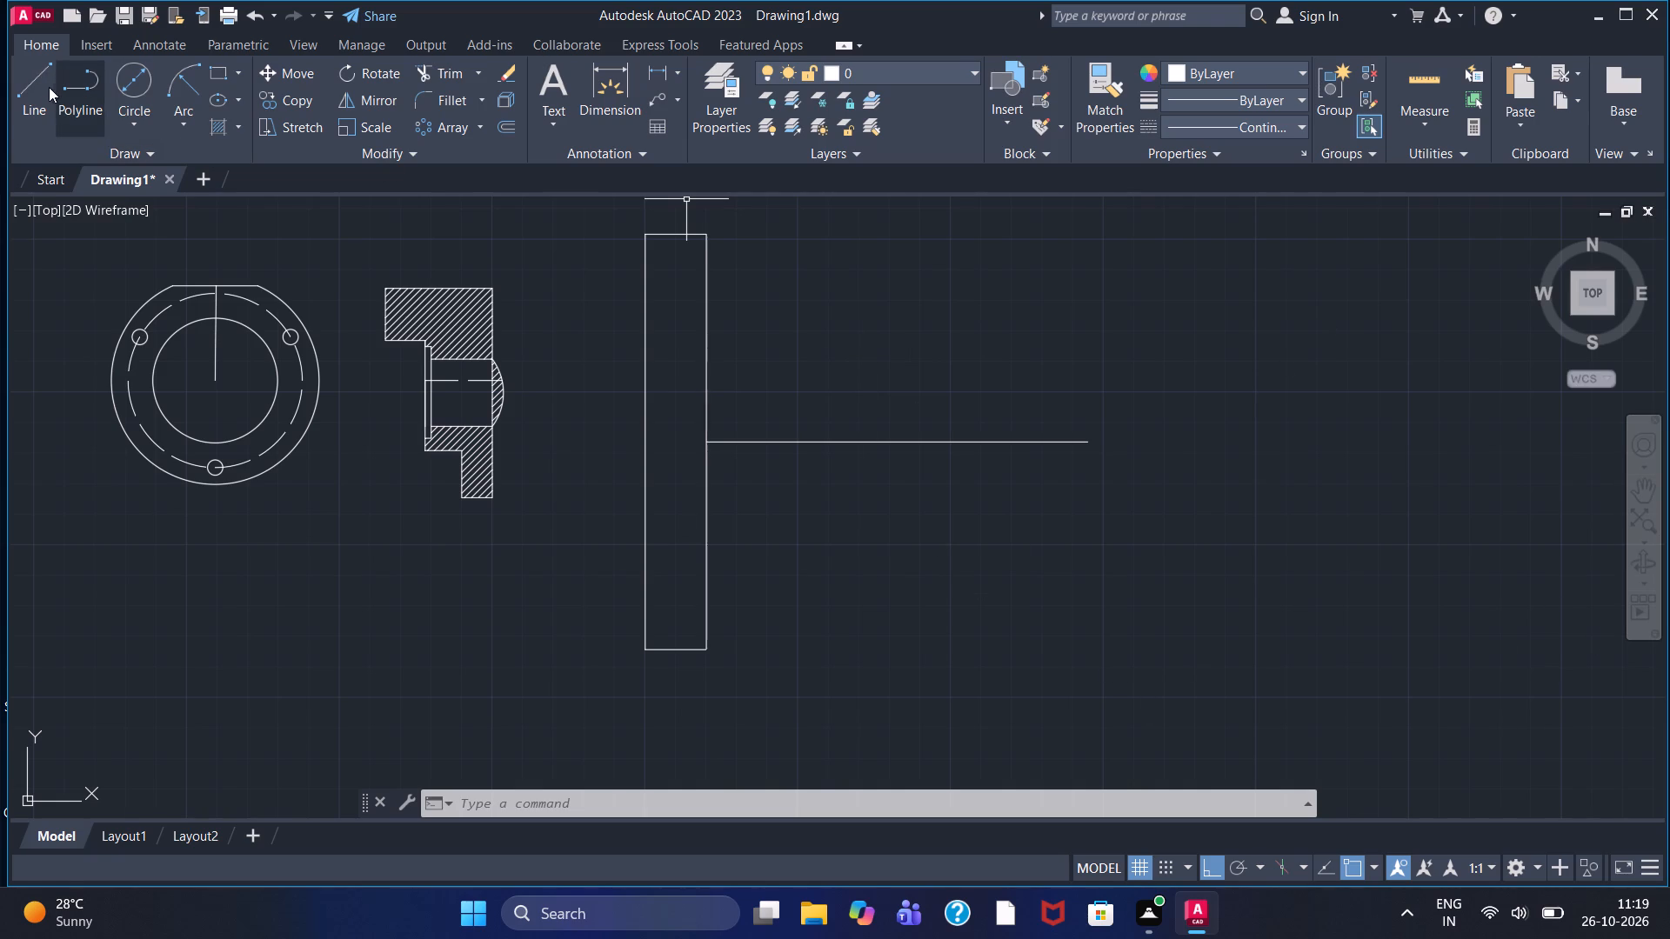
left_click(513, 133)
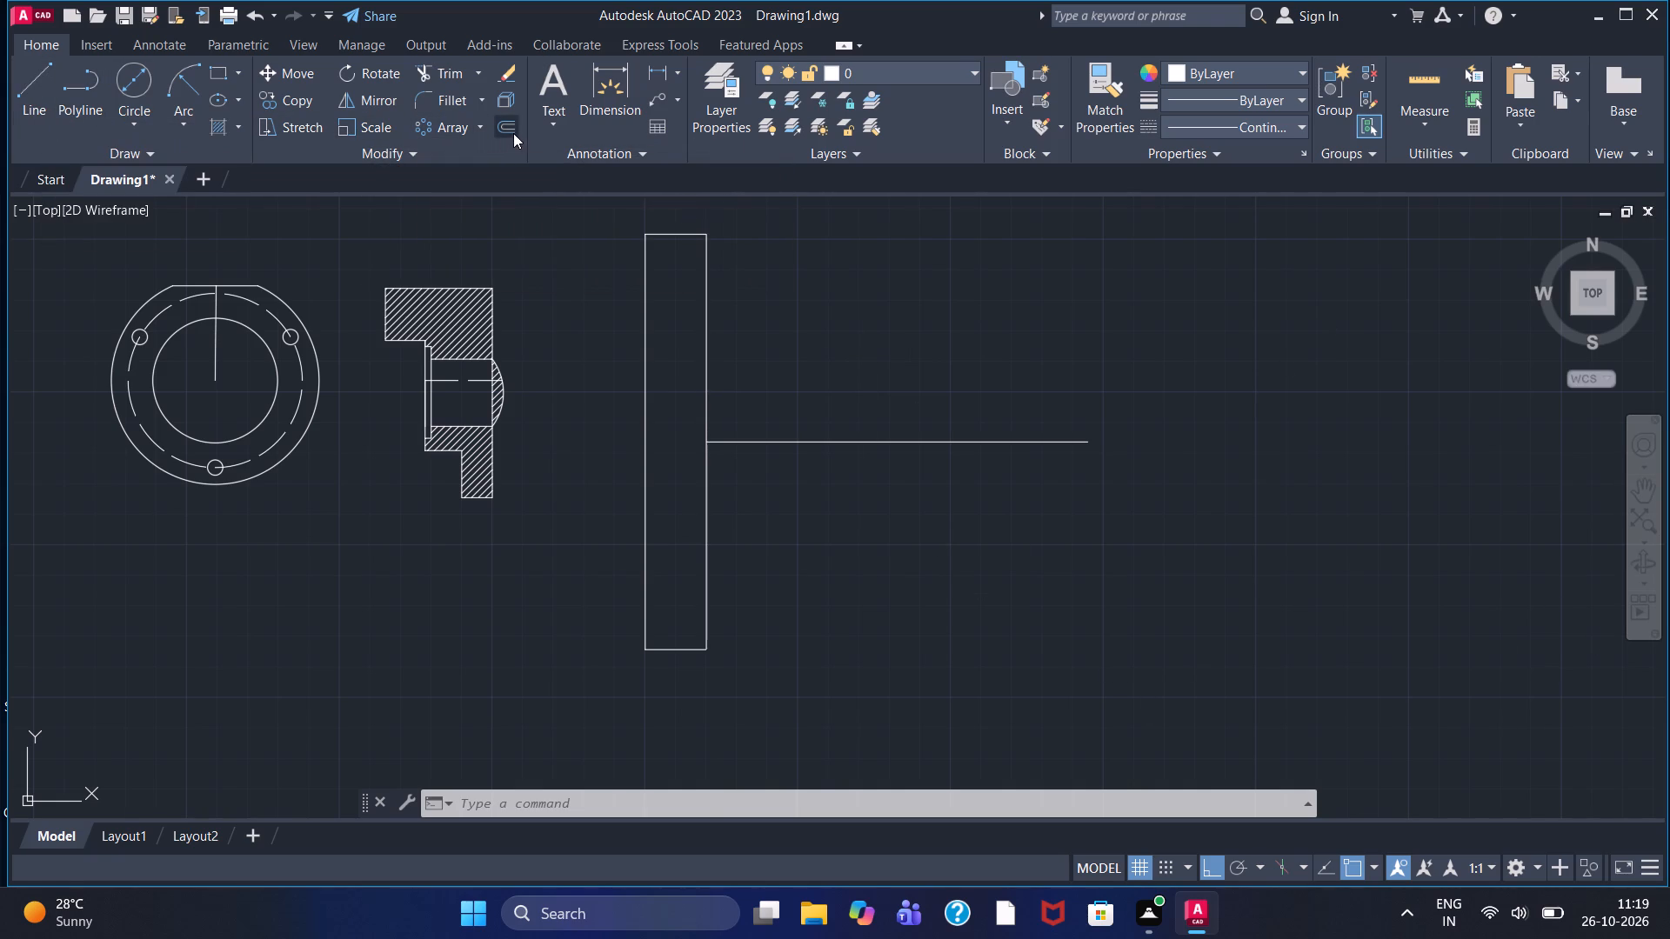
left_click(752, 800)
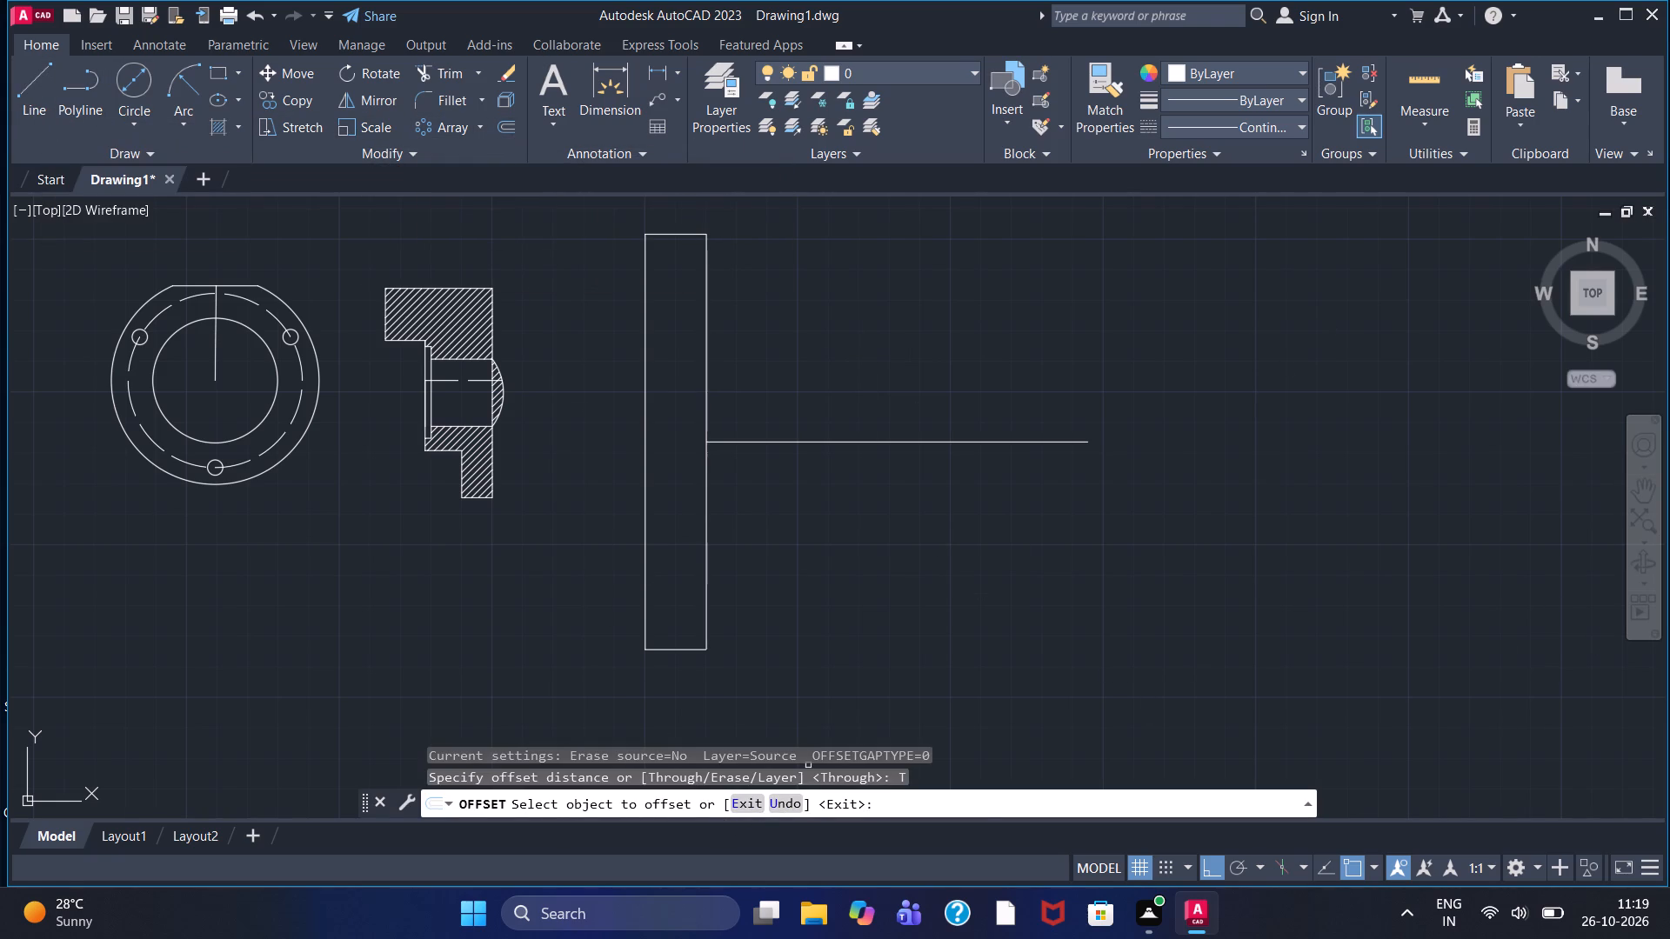
left_click(936, 439)
type("34")
key("Return")
left_click(912, 443)
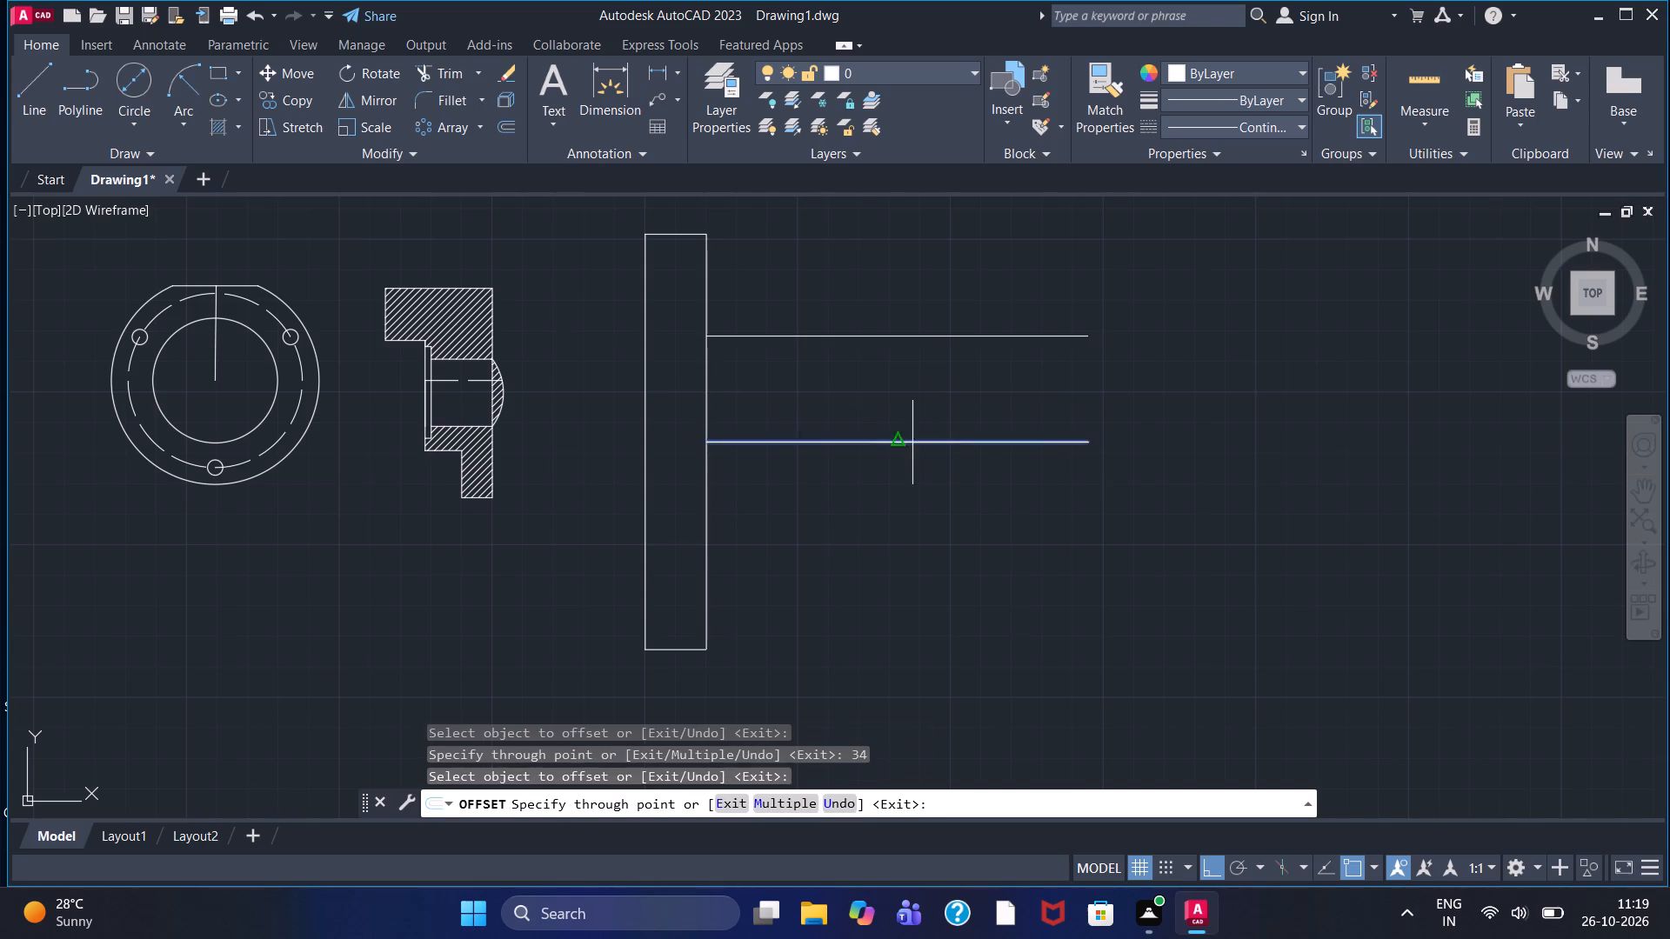
type("34")
key("Return")
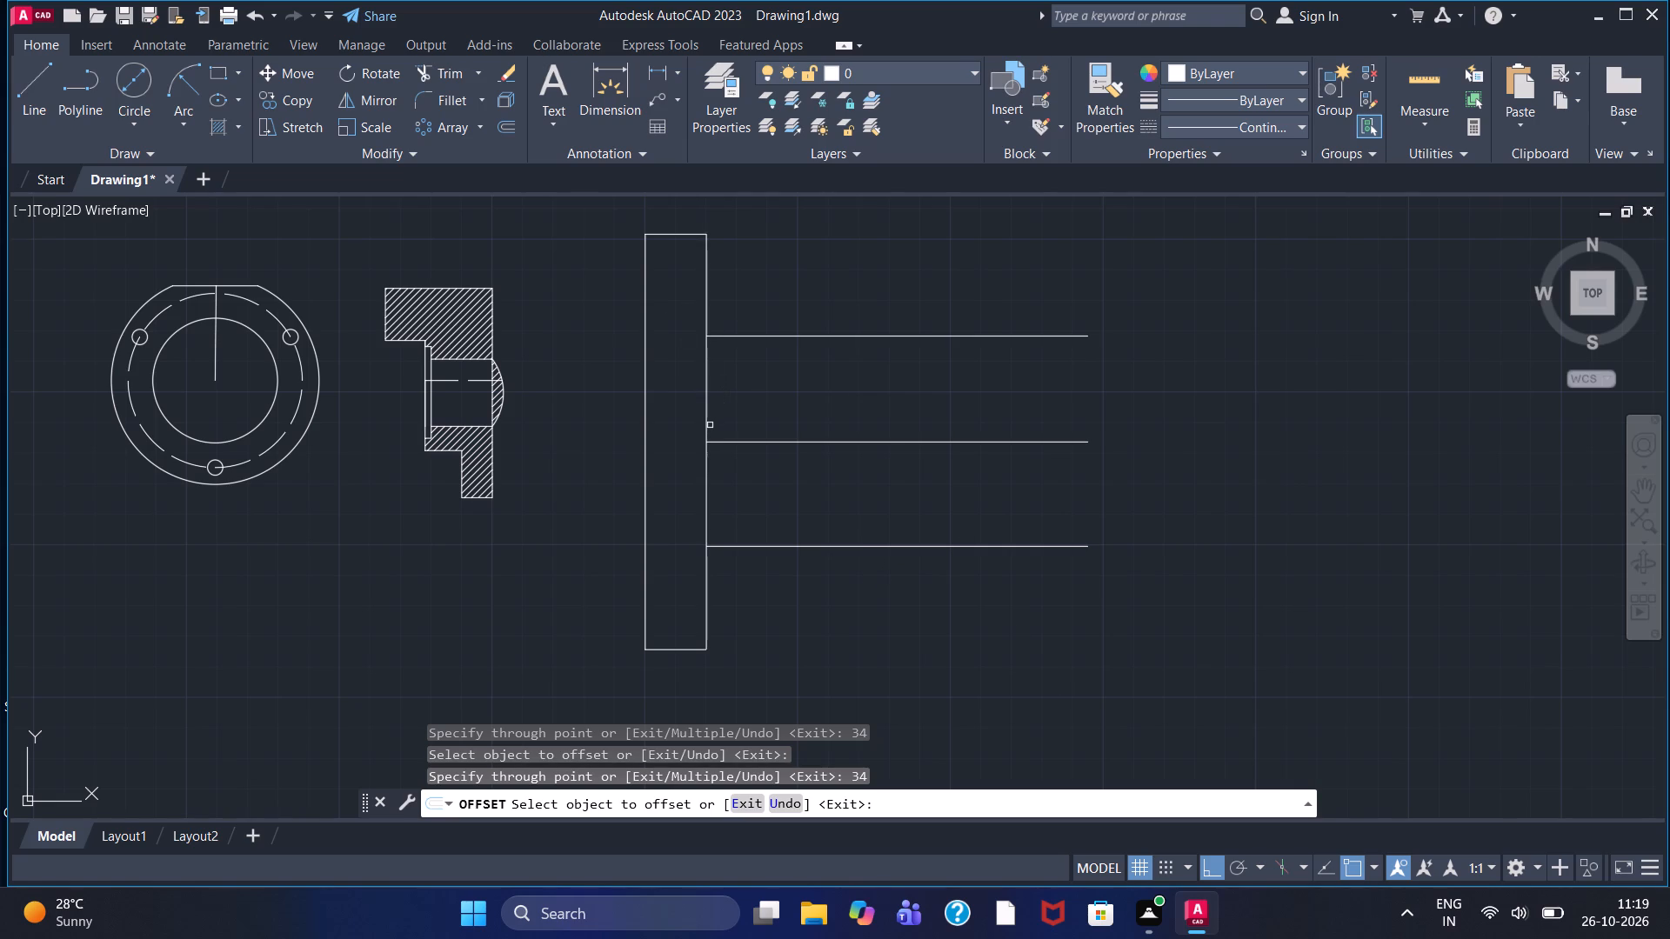
Draw a line from the upper offset line's start, 20 along it and straight down past the lower offset line.
left_click(19, 87)
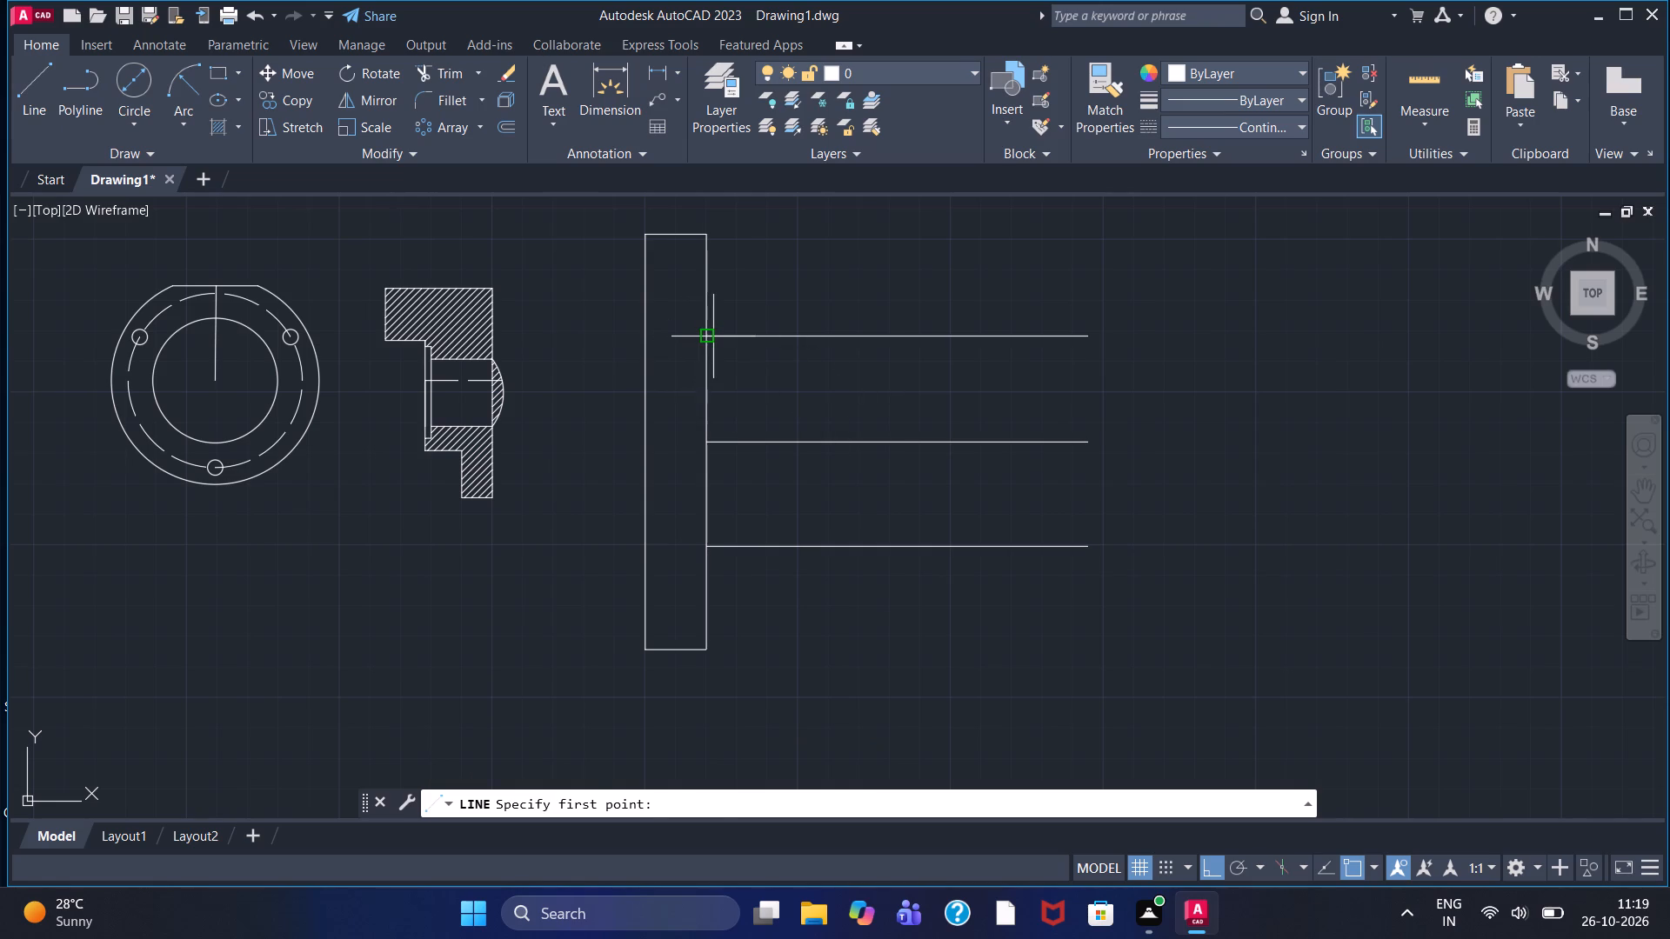
left_click(713, 336)
type("20")
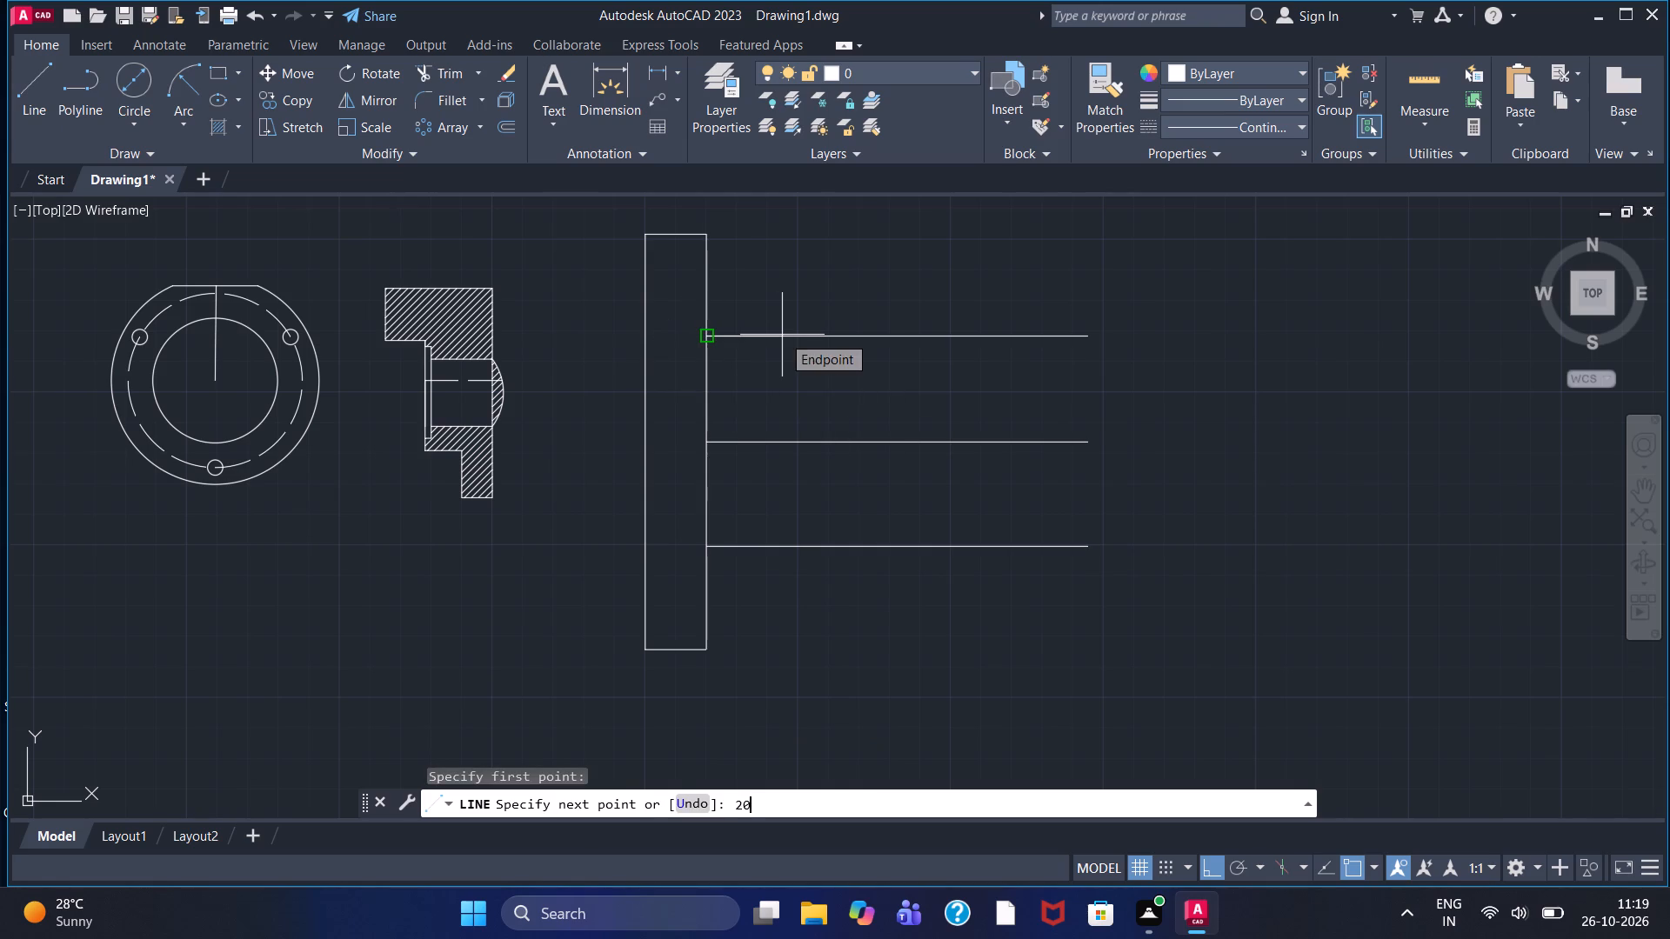
key("Return")
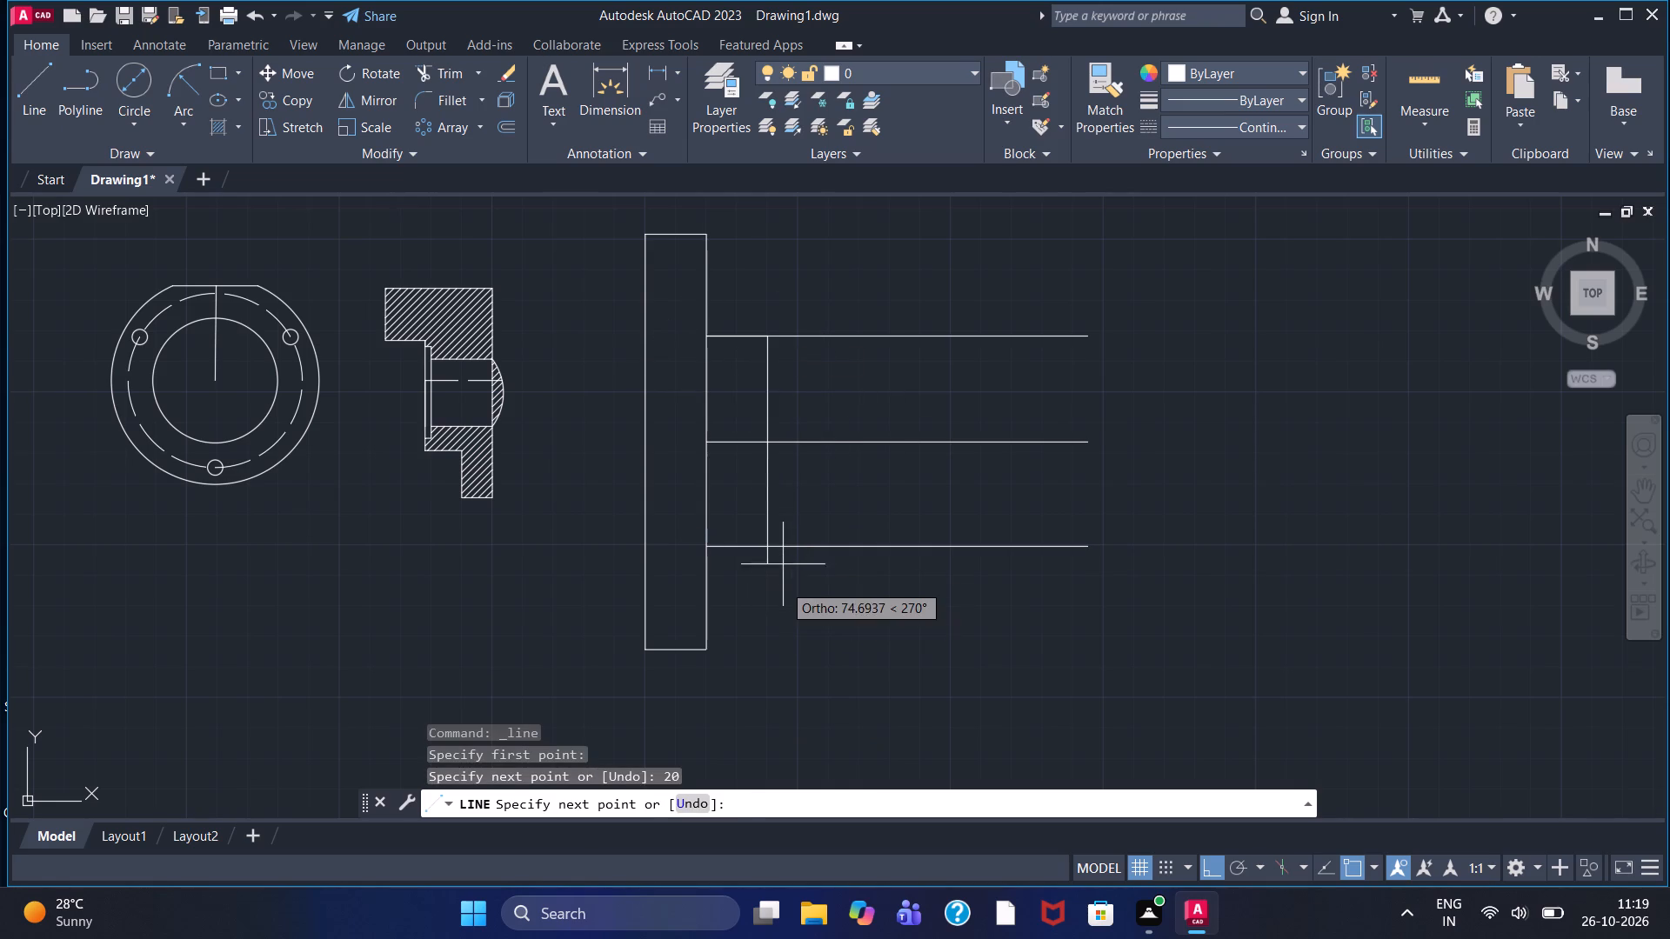
left_click(781, 587)
right_click(778, 581)
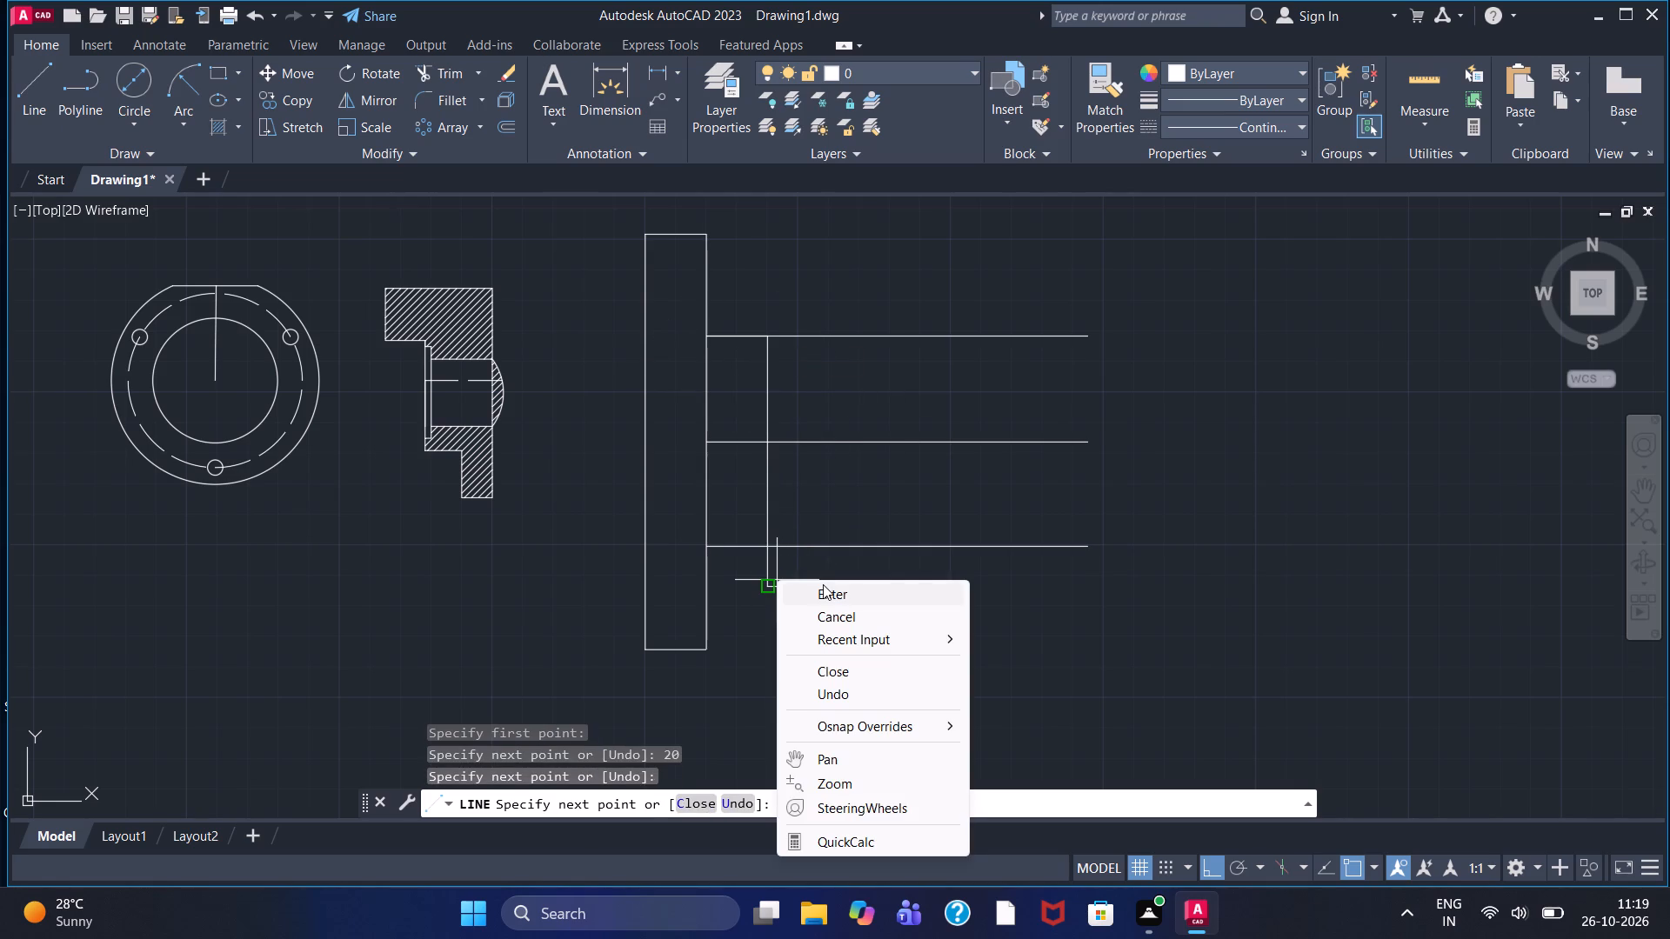
left_click(825, 589)
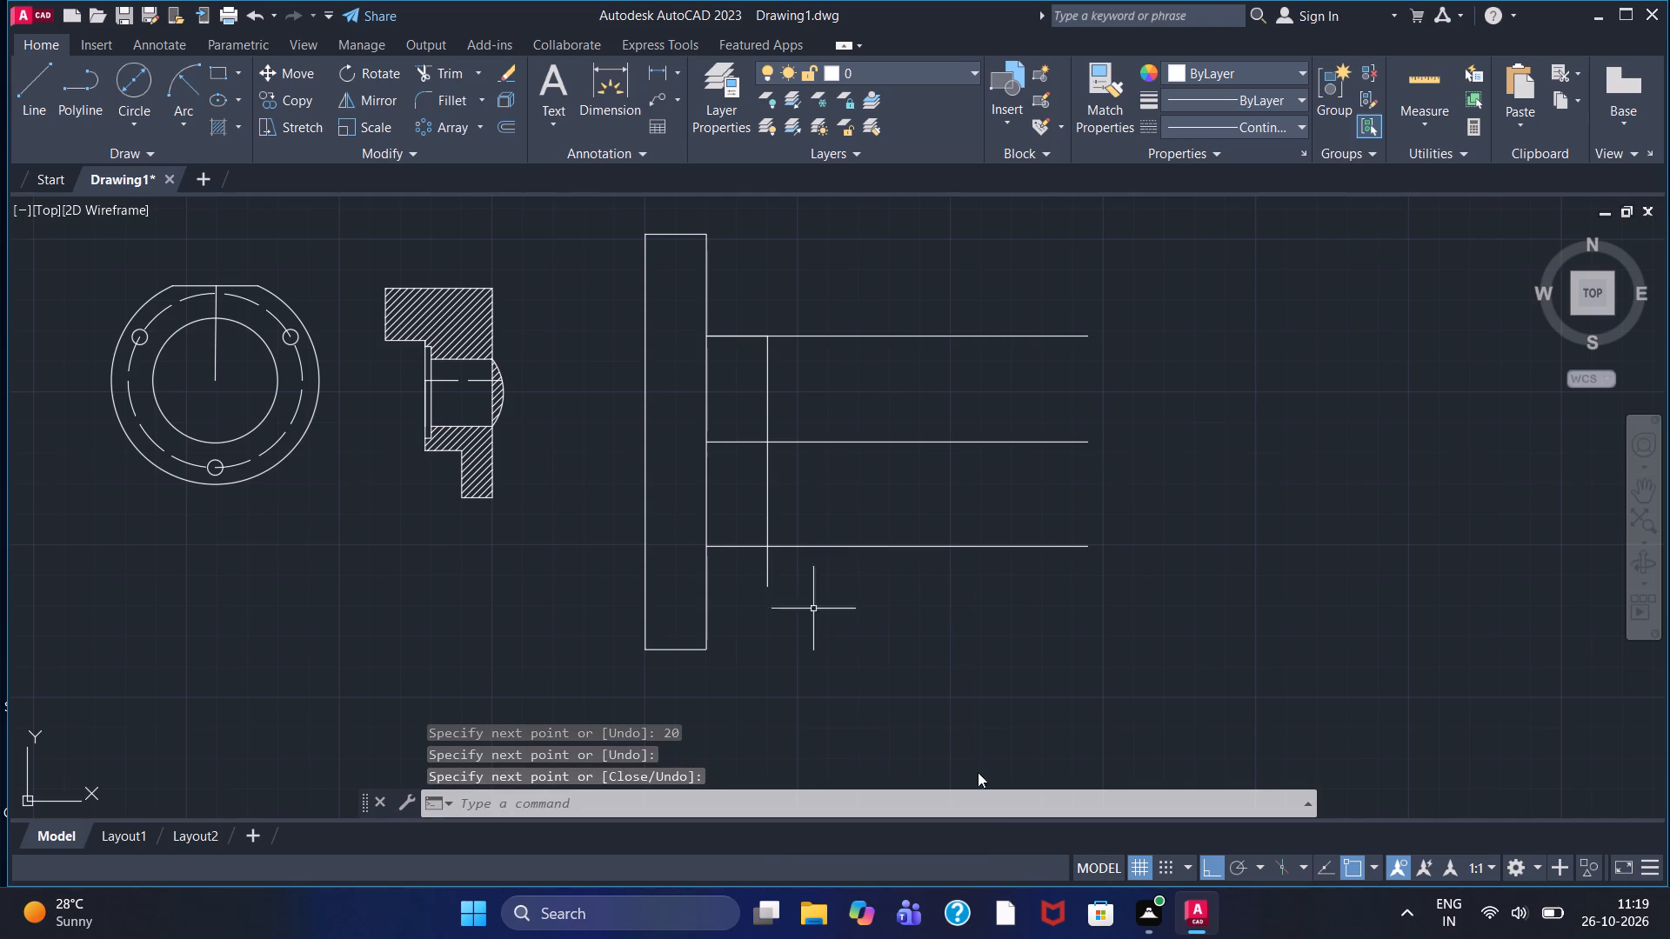
Trim the vertical line's overhang below the lower offset line and that offset line's segment next to the rectangle.
left_click(447, 75)
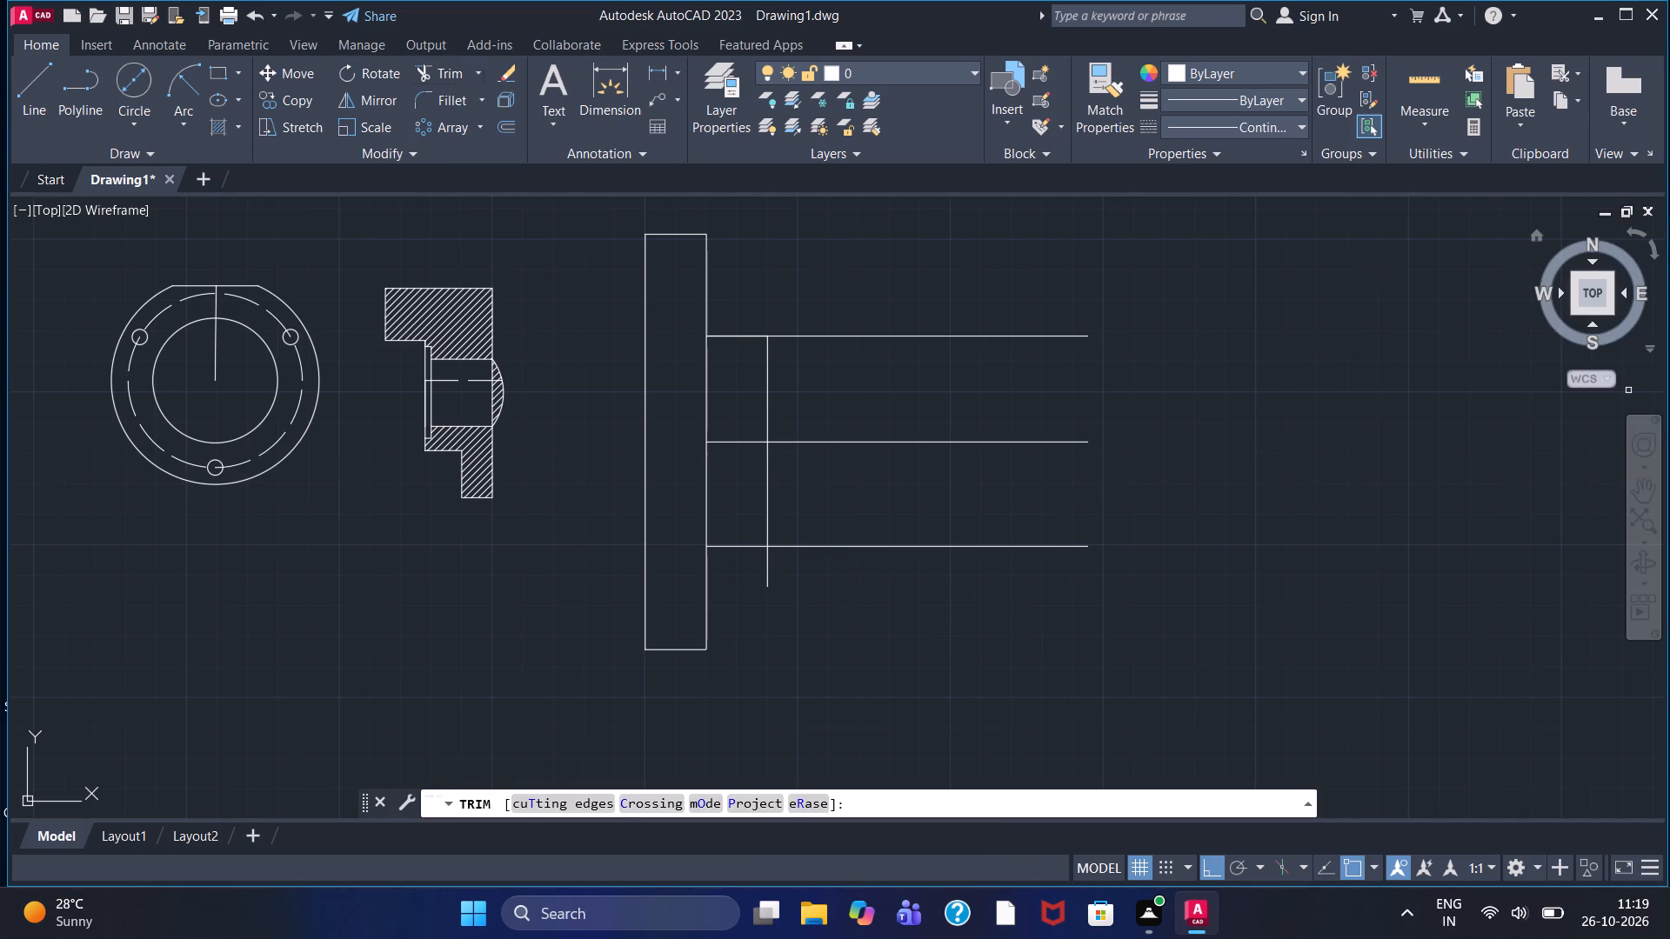
left_click(767, 572)
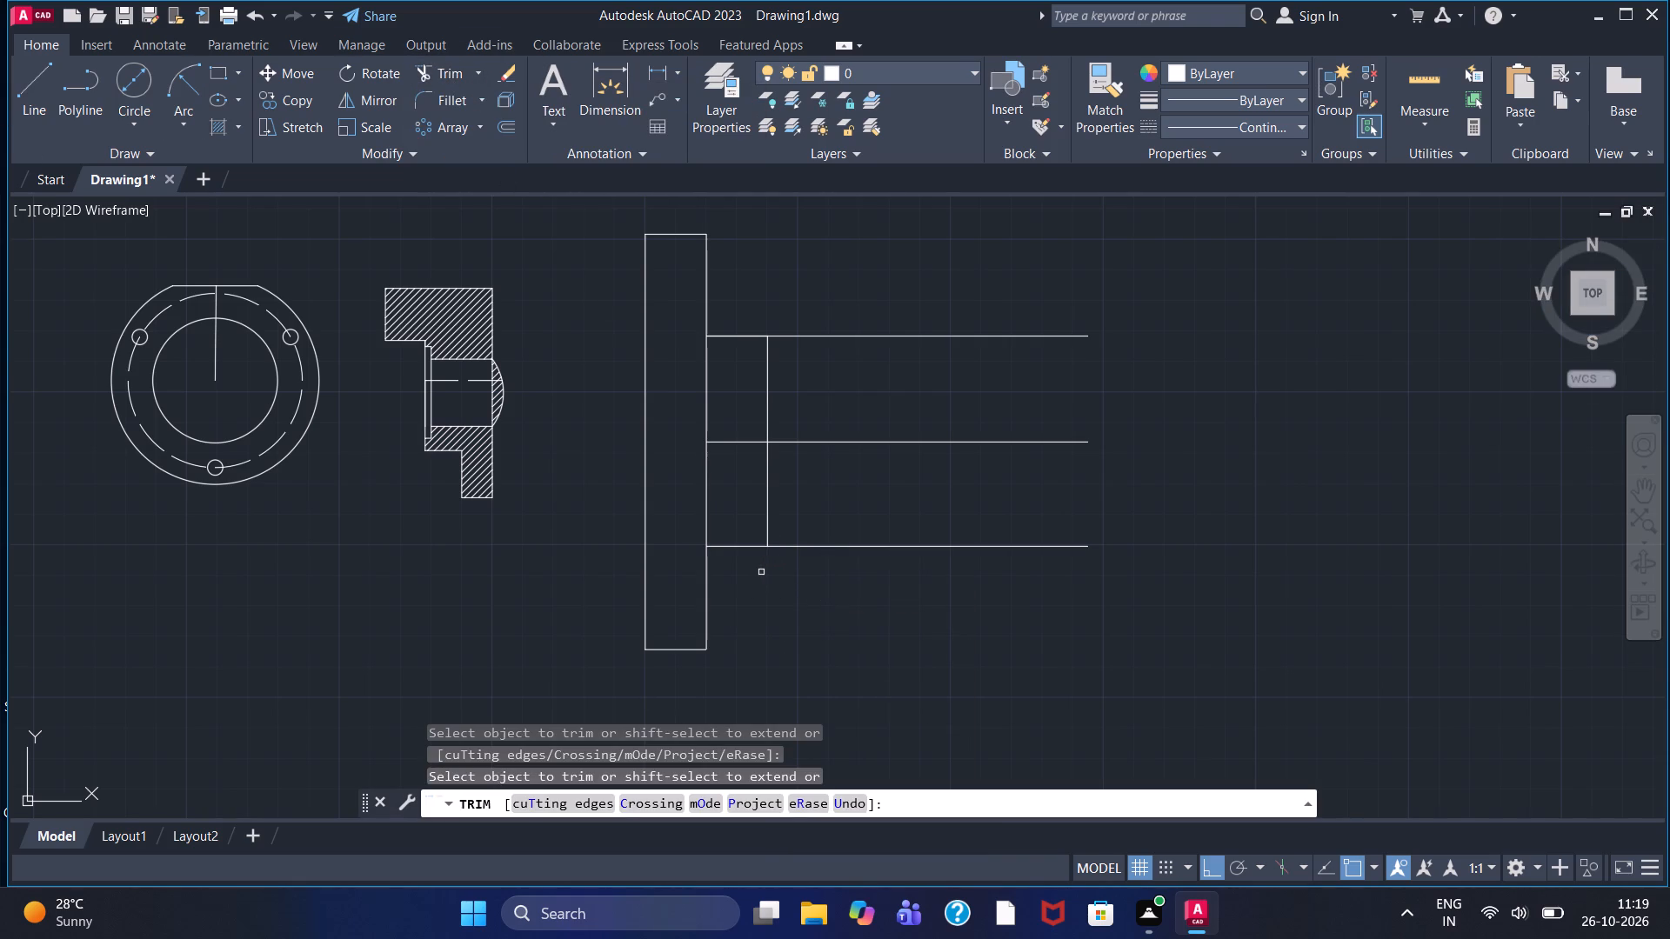
left_click(725, 546)
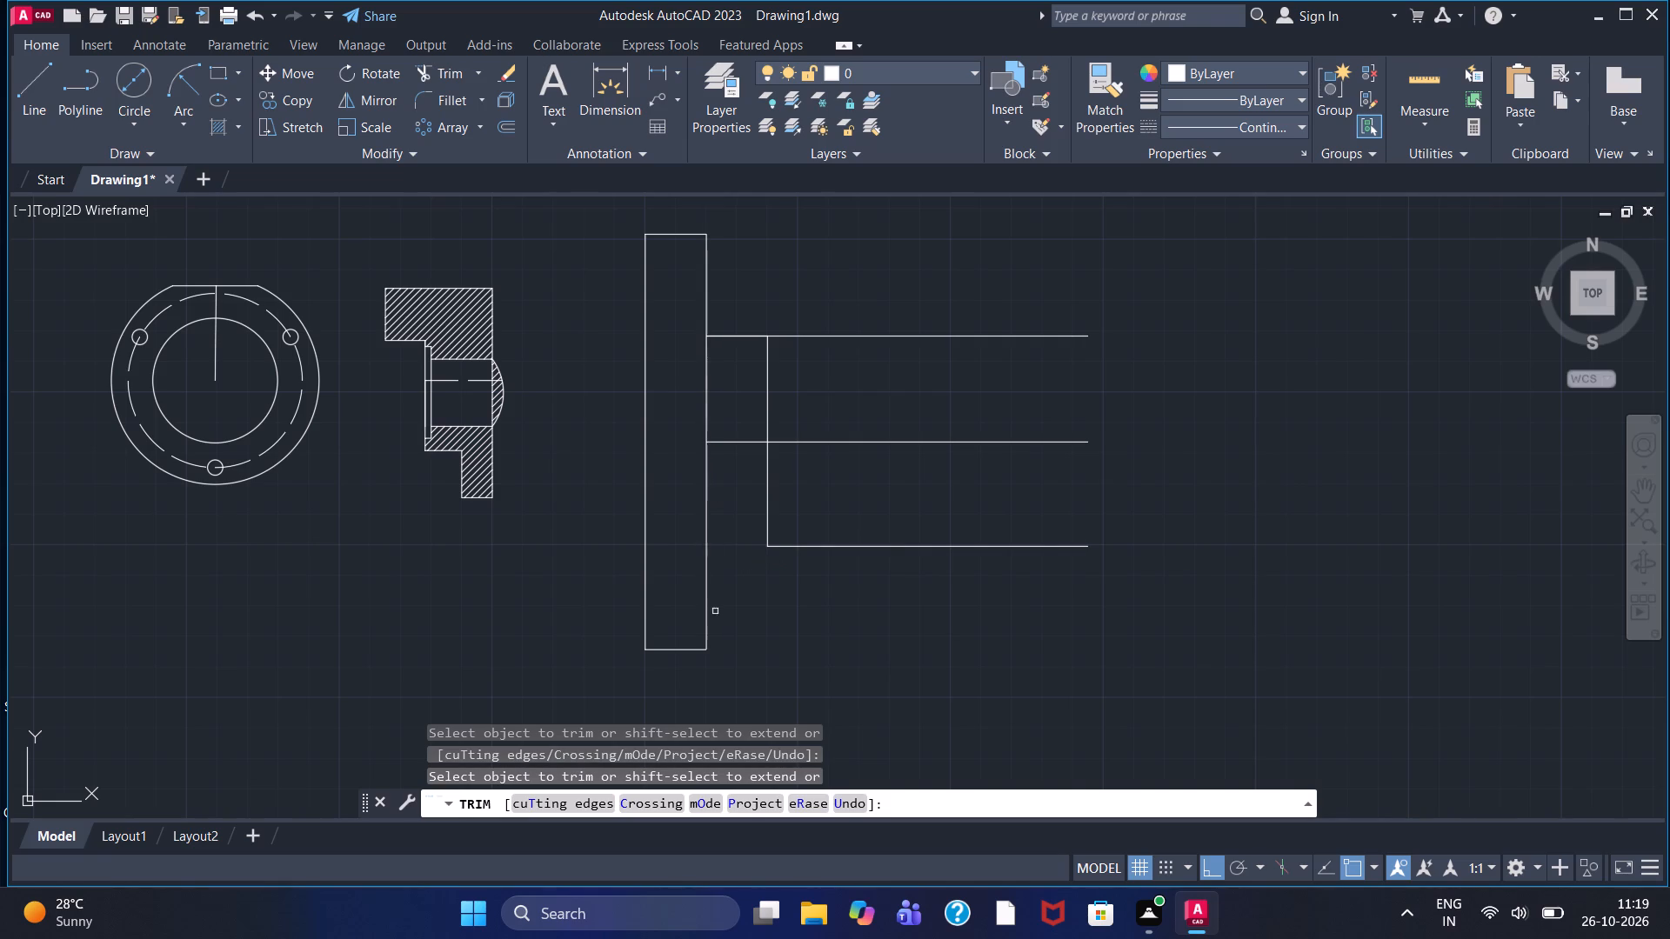
Draw a slanted line, with Ortho off, from the vertical line's lower end down past the tall rectangle's near edge.
left_click(31, 96)
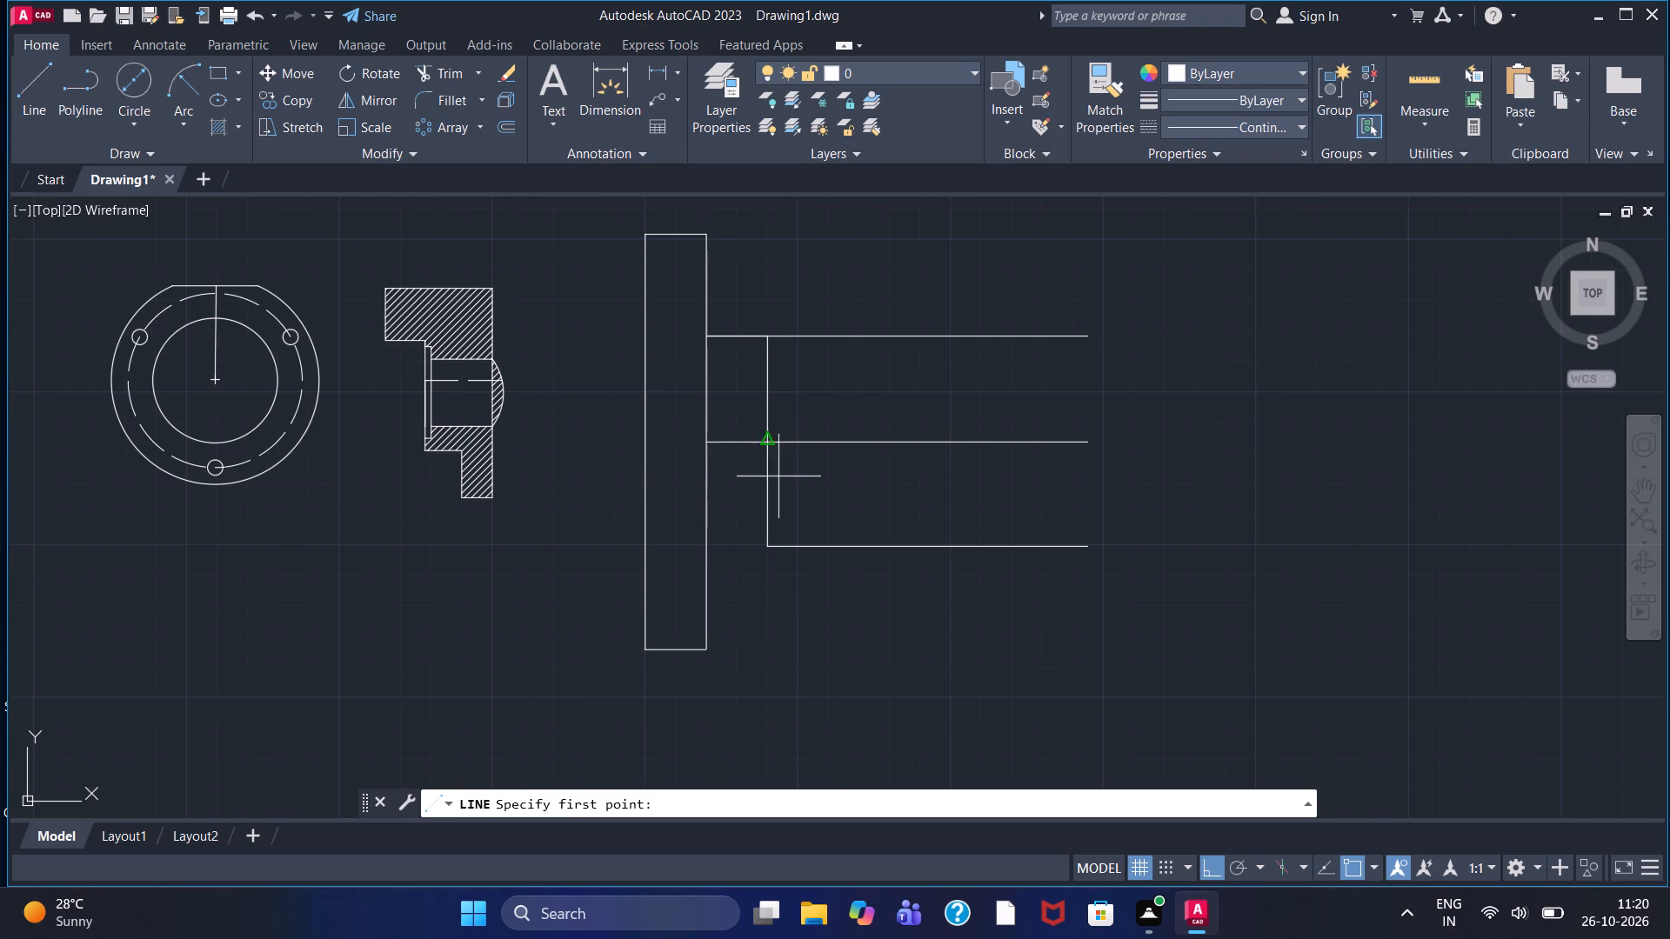
left_click(772, 545)
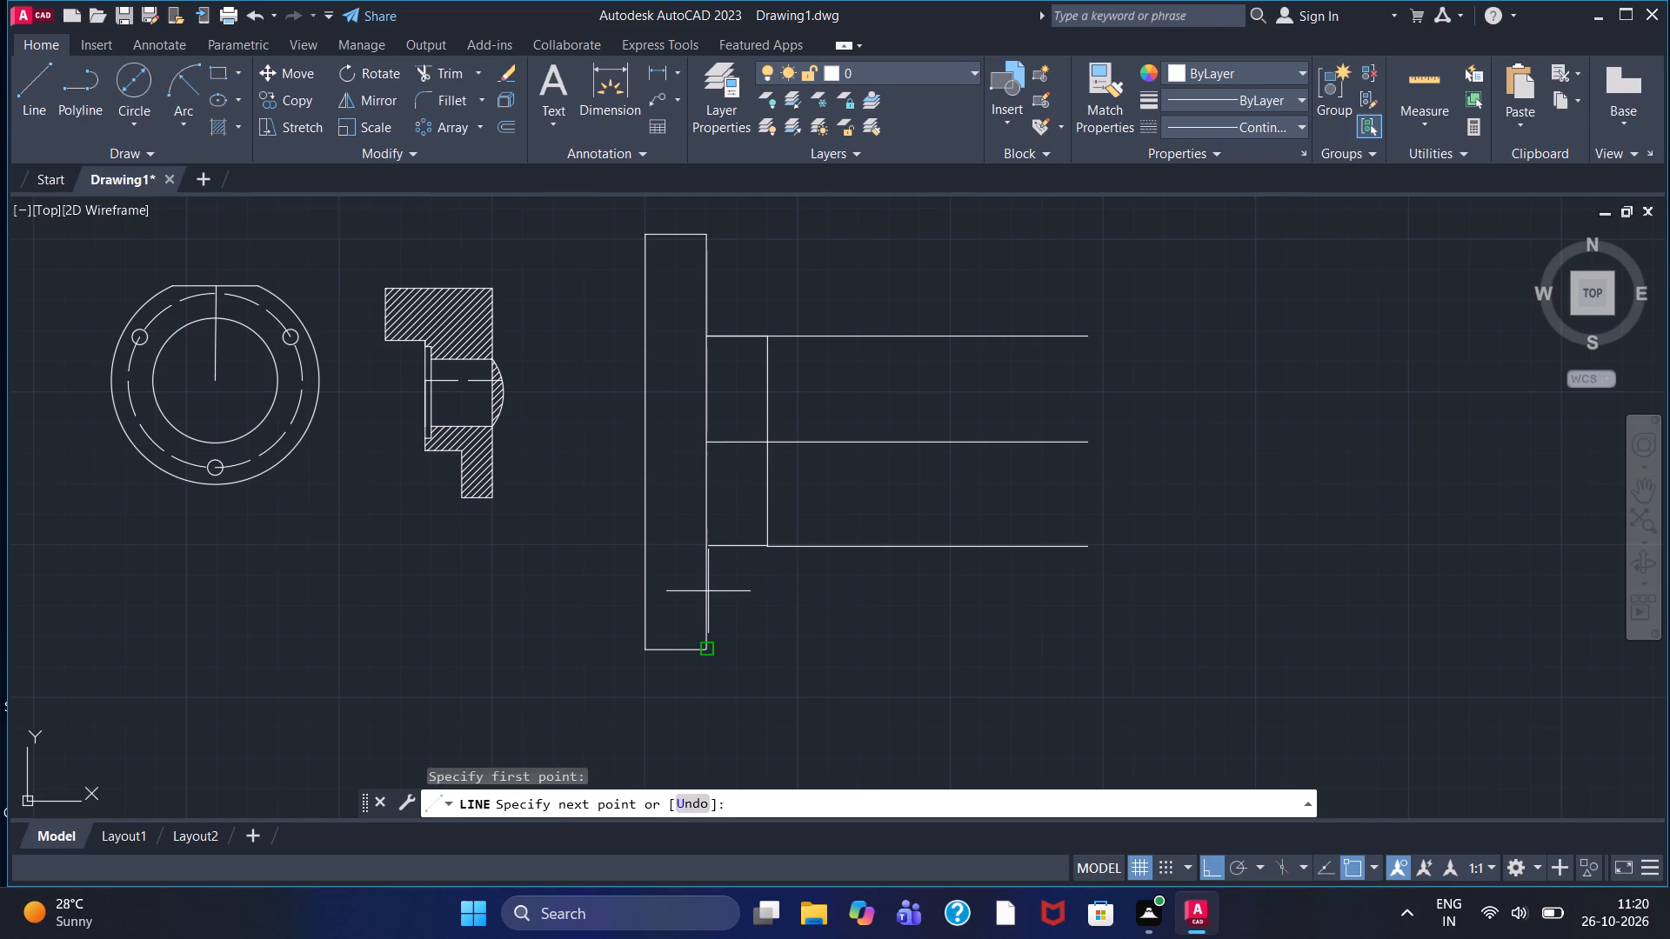
key("F8")
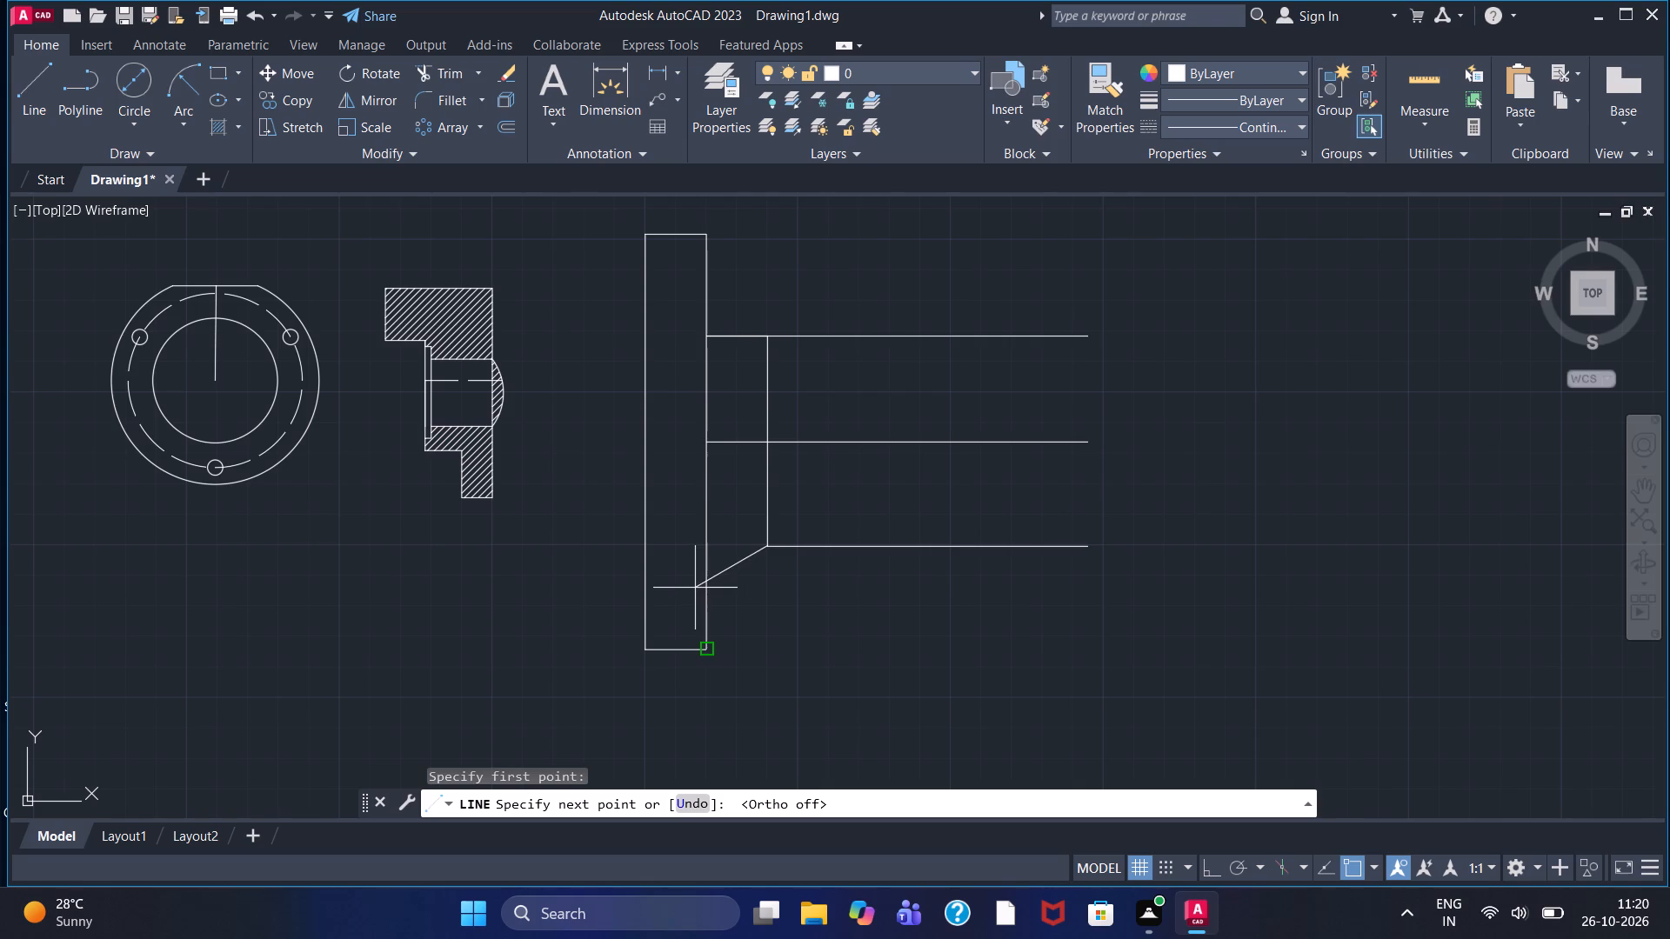
left_click(685, 579)
right_click(682, 579)
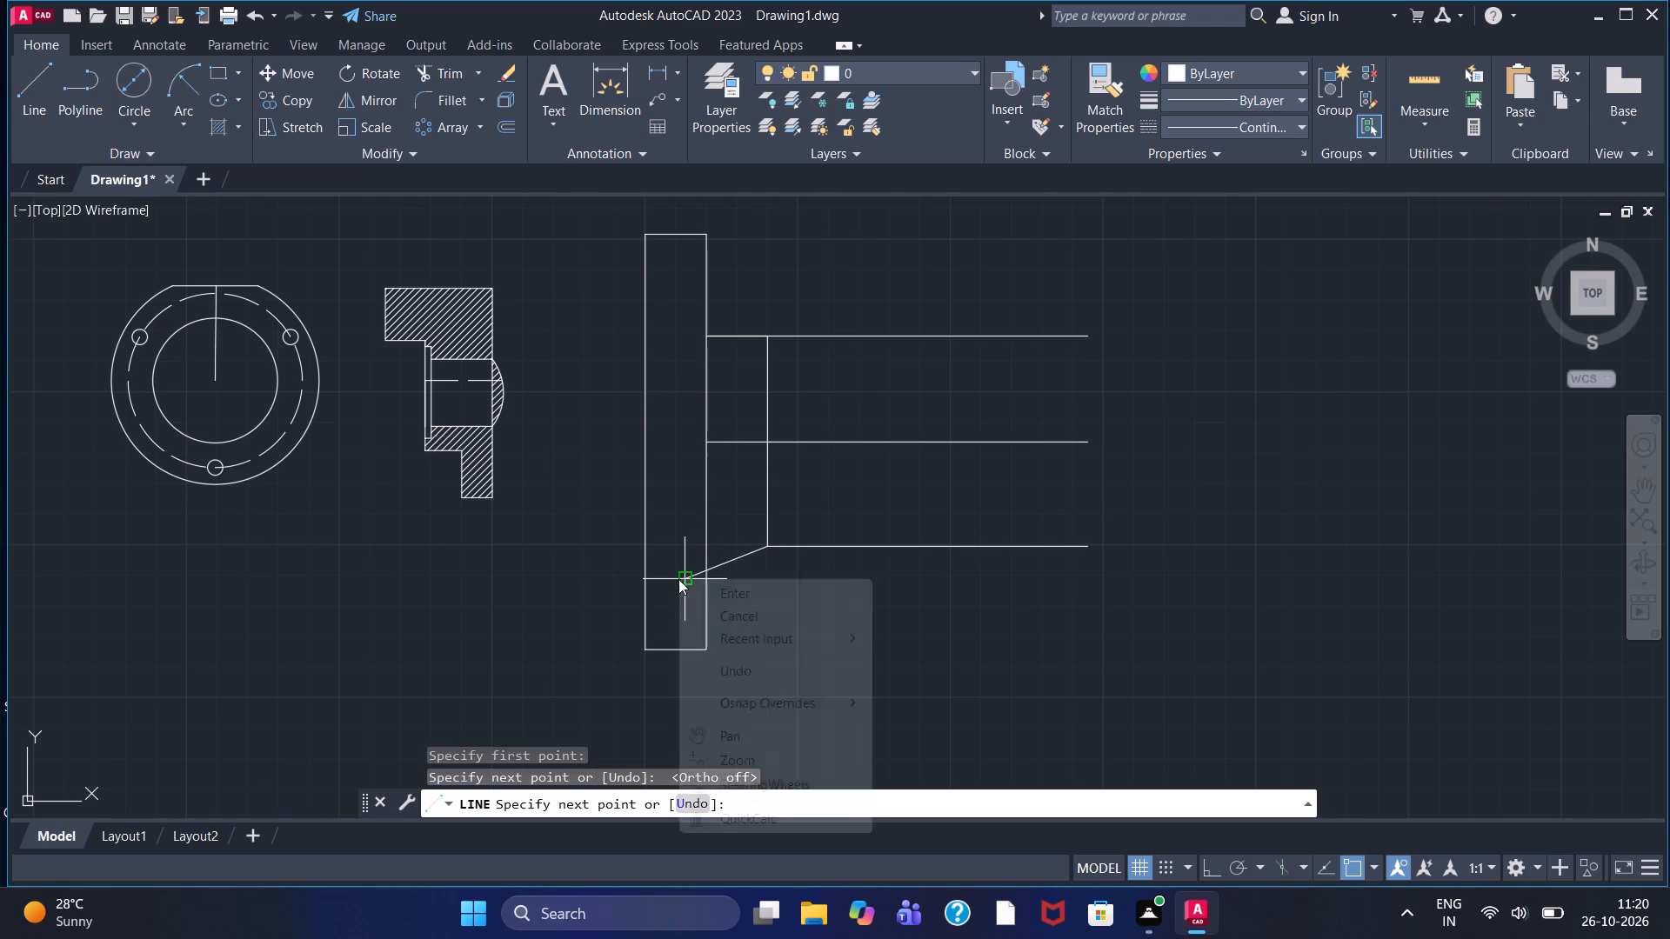
left_click(704, 589)
Trim the slanted line's overhang inside the rectangle and the middle horizontal line's segment between the rectangle and the vertical line.
left_click(438, 69)
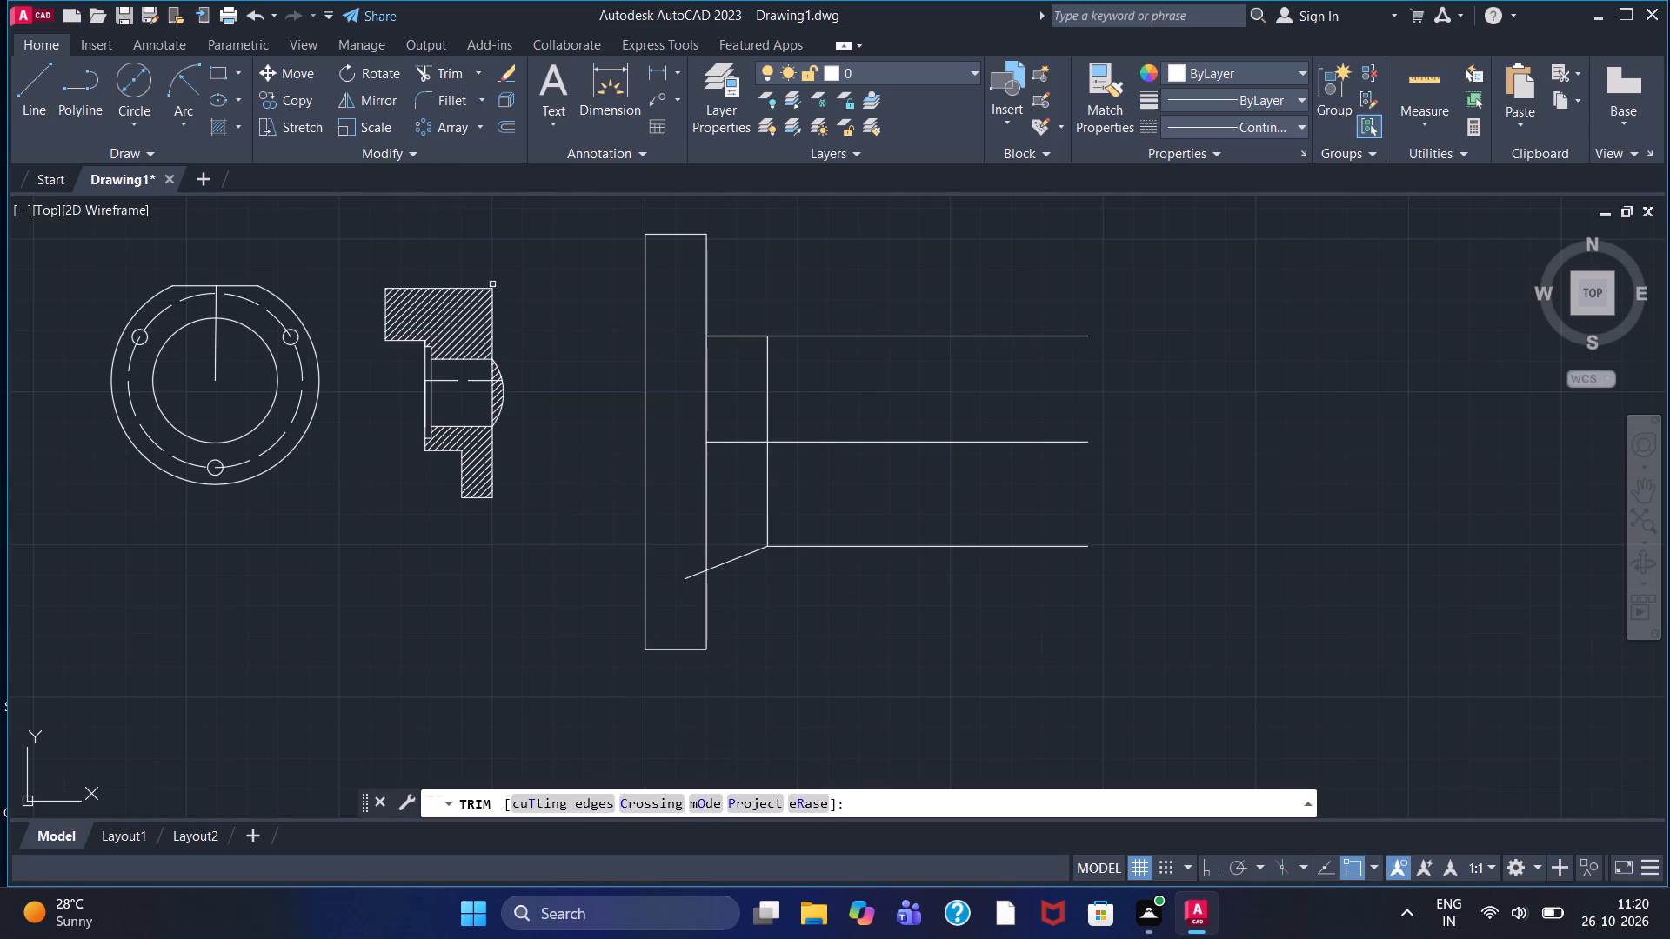
left_click(689, 575)
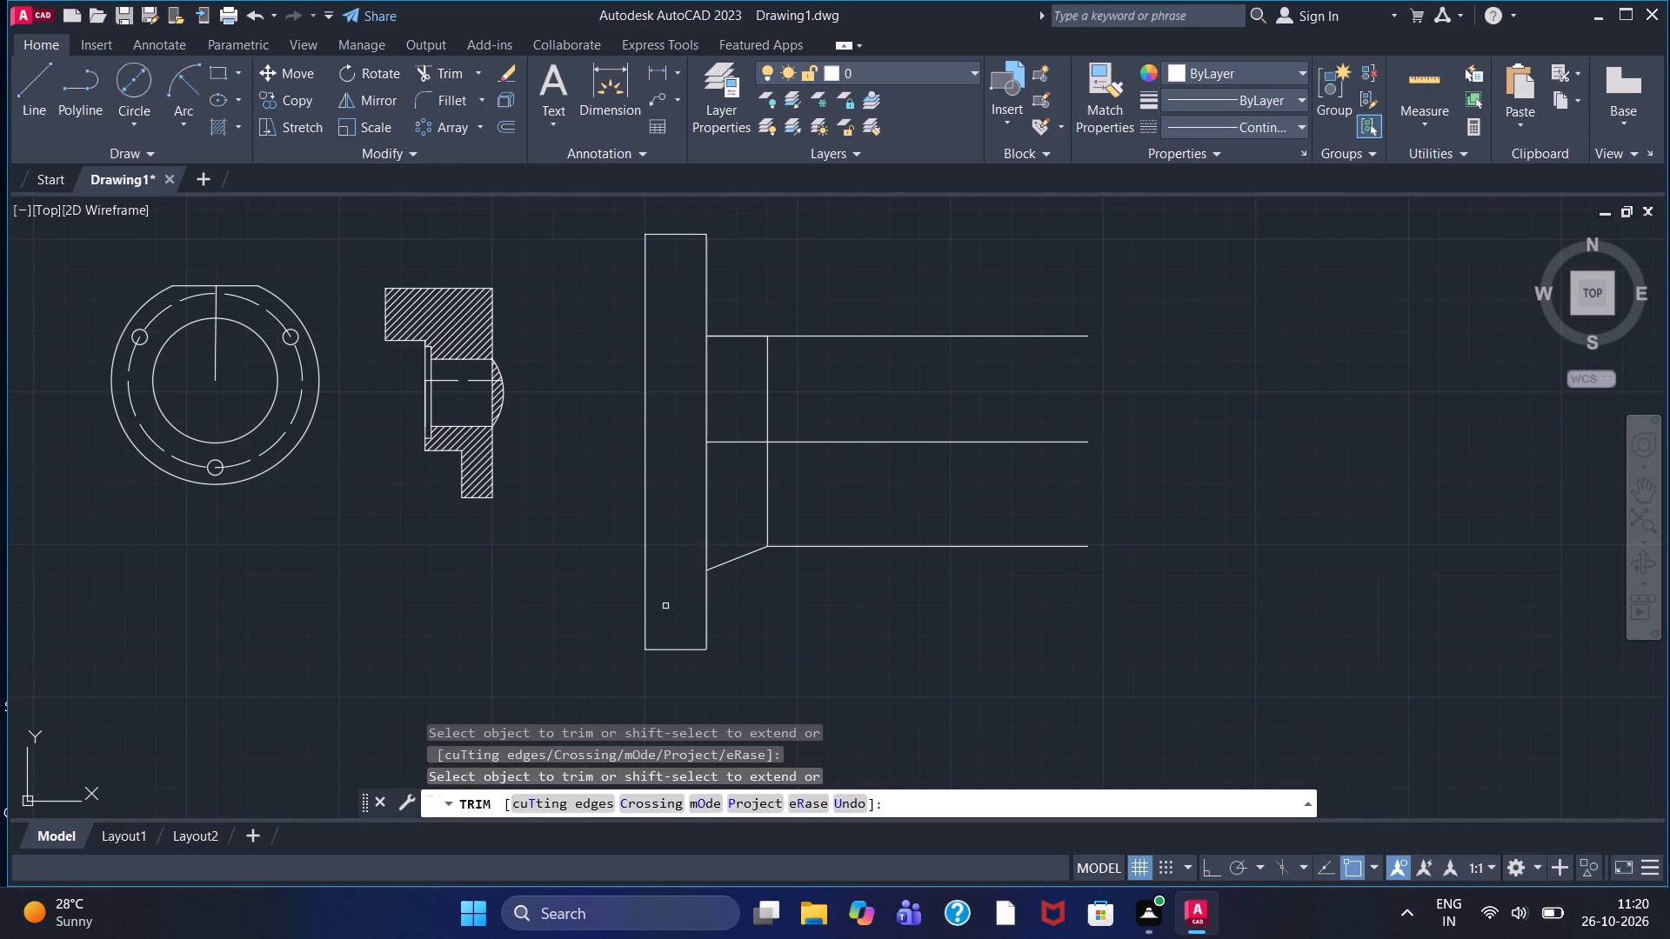
left_click(730, 442)
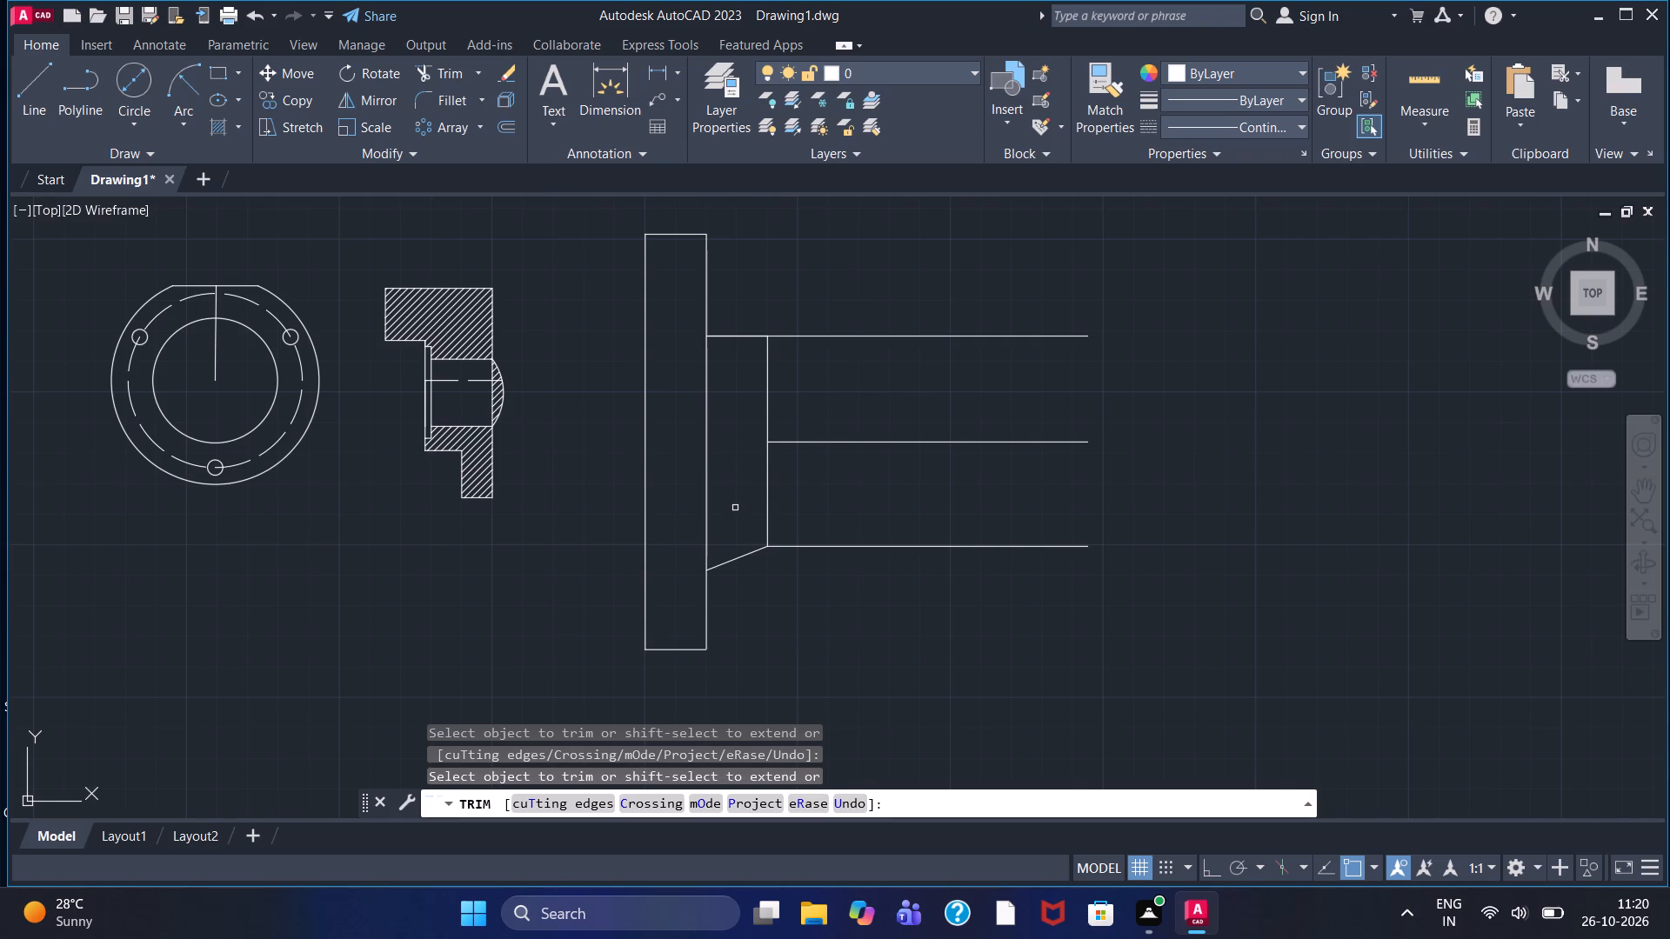
key("Escape")
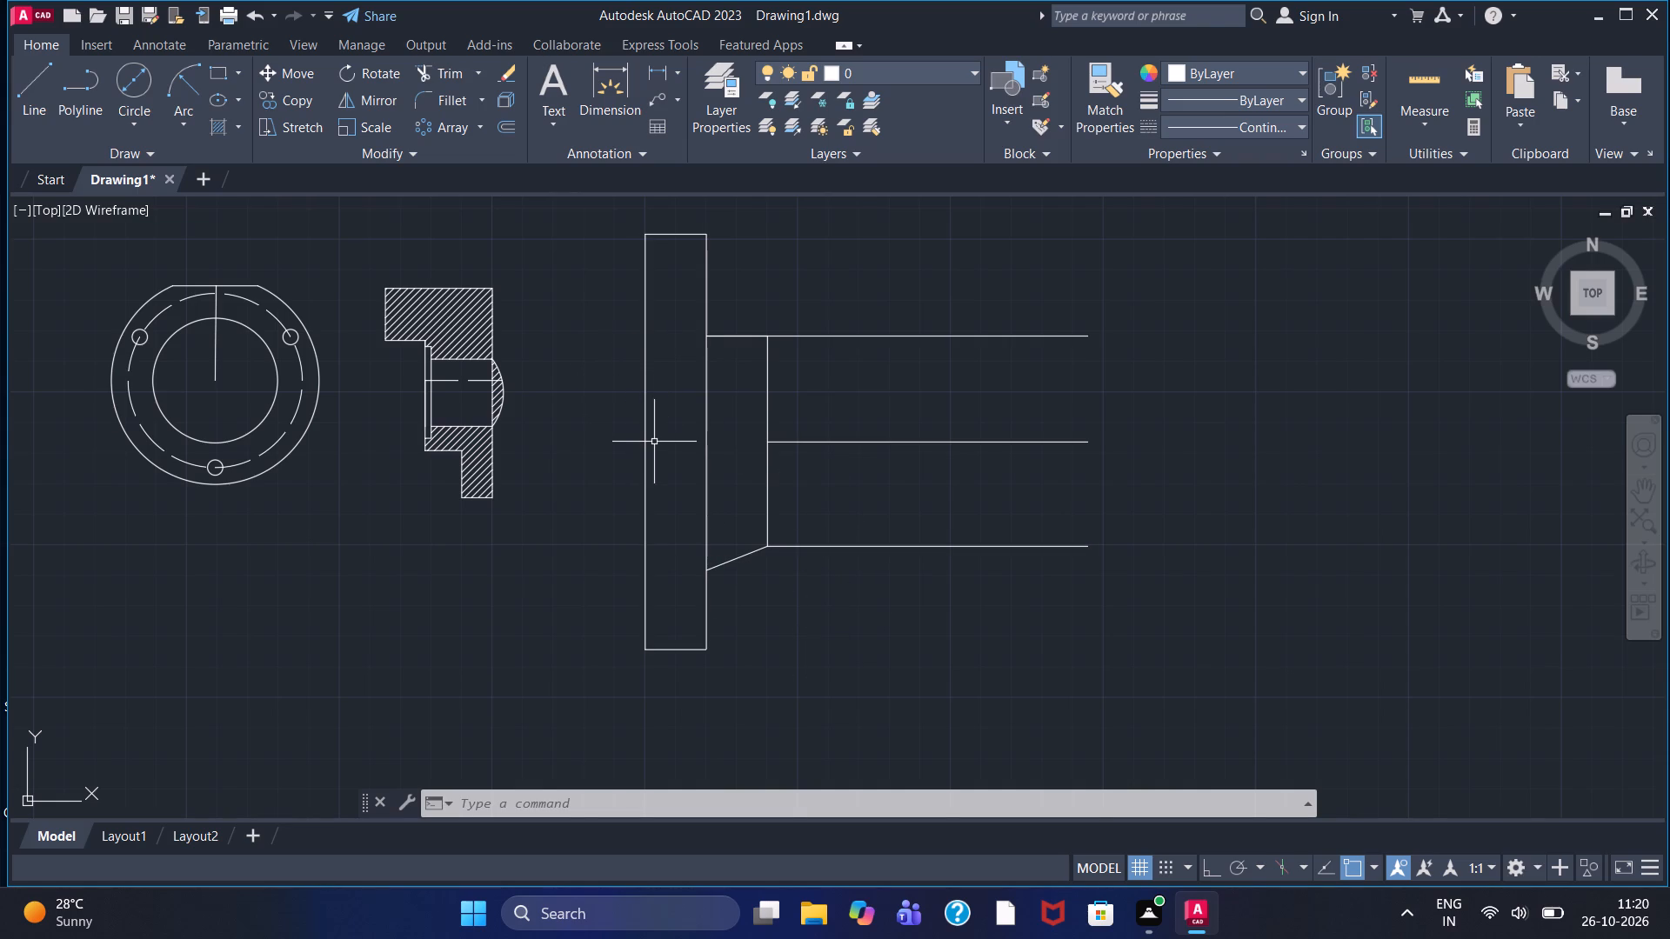
Draw a circle about 85 in diameter centred on the midpoint of the upper horizontal line.
left_click(131, 69)
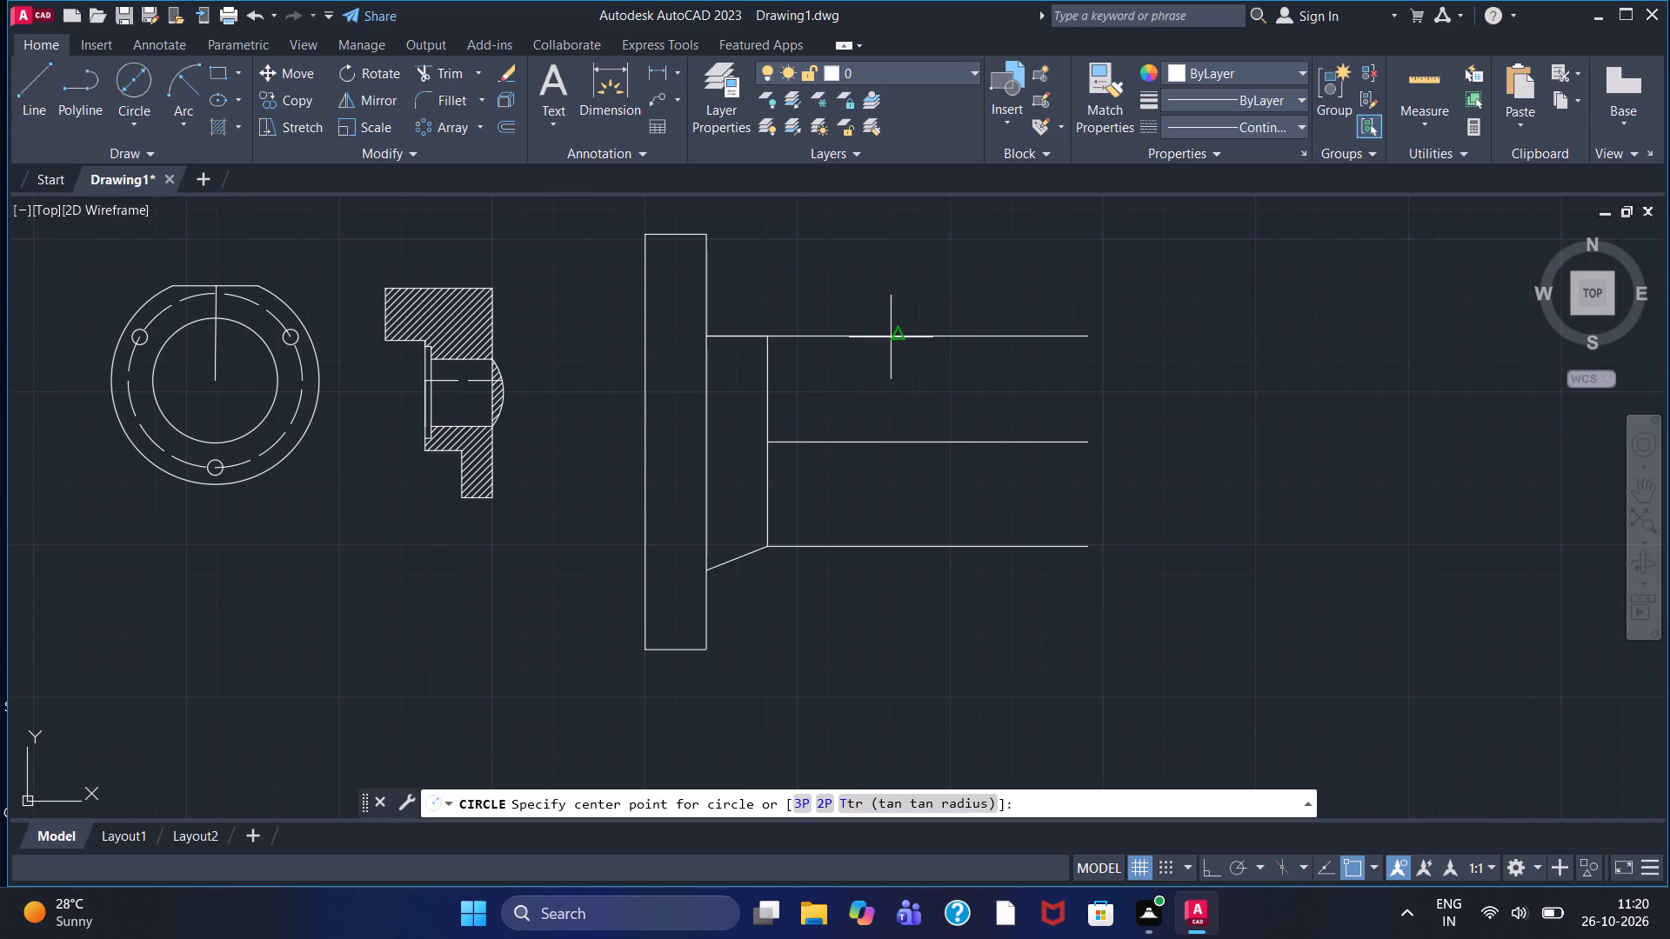
left_click(895, 334)
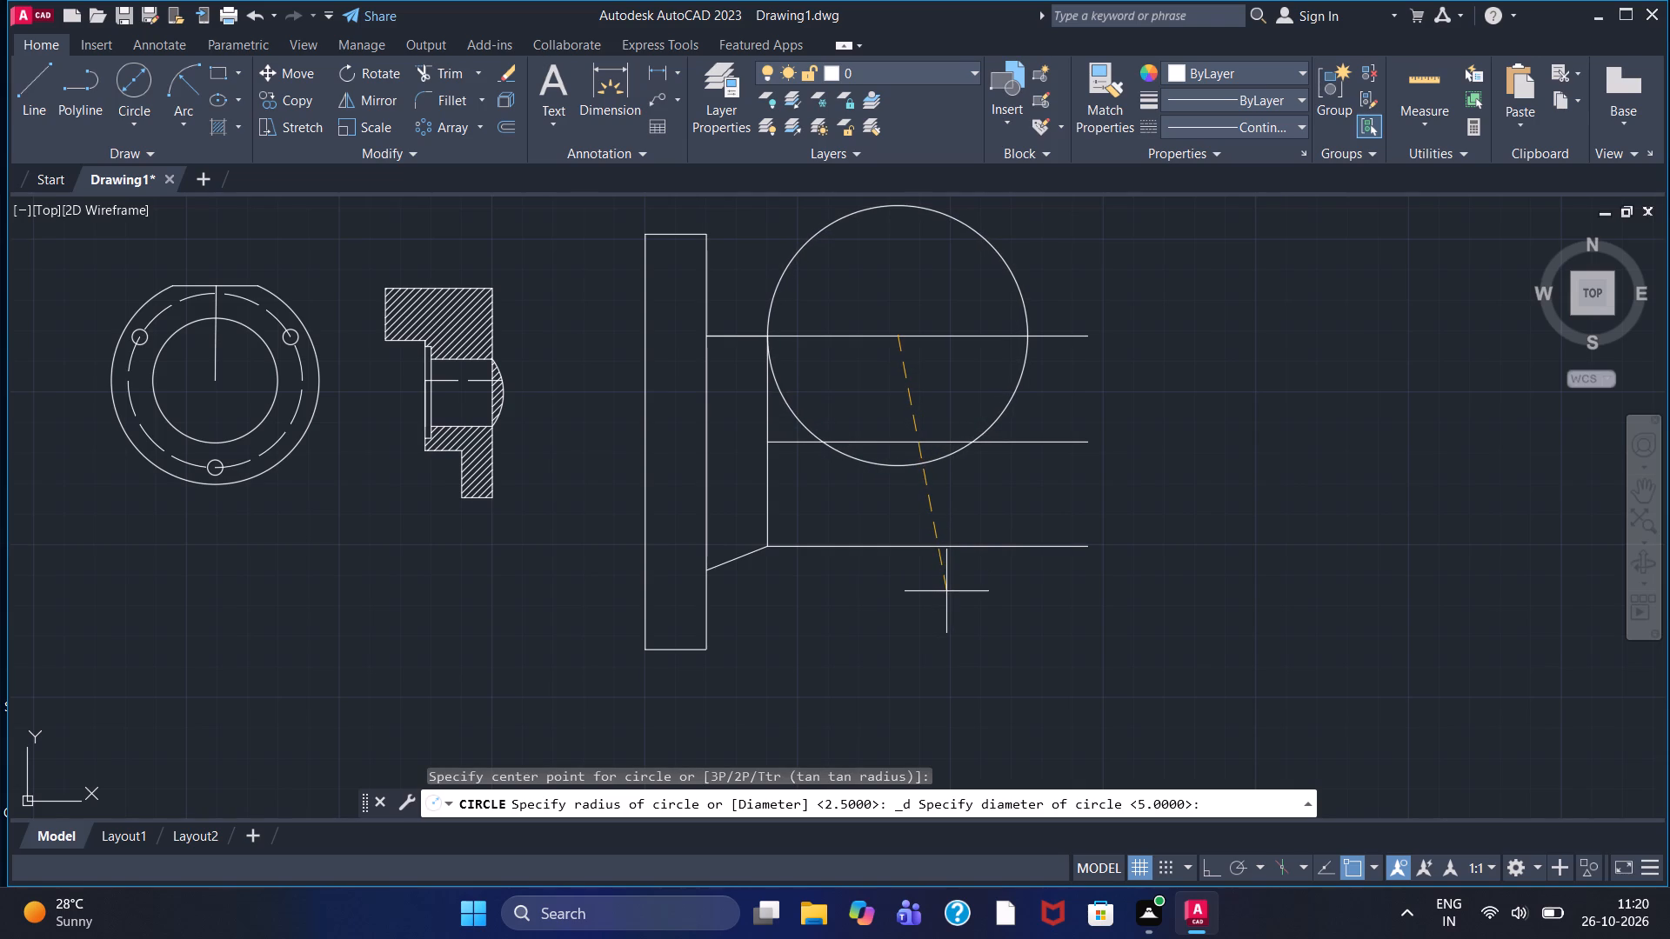
left_click(946, 591)
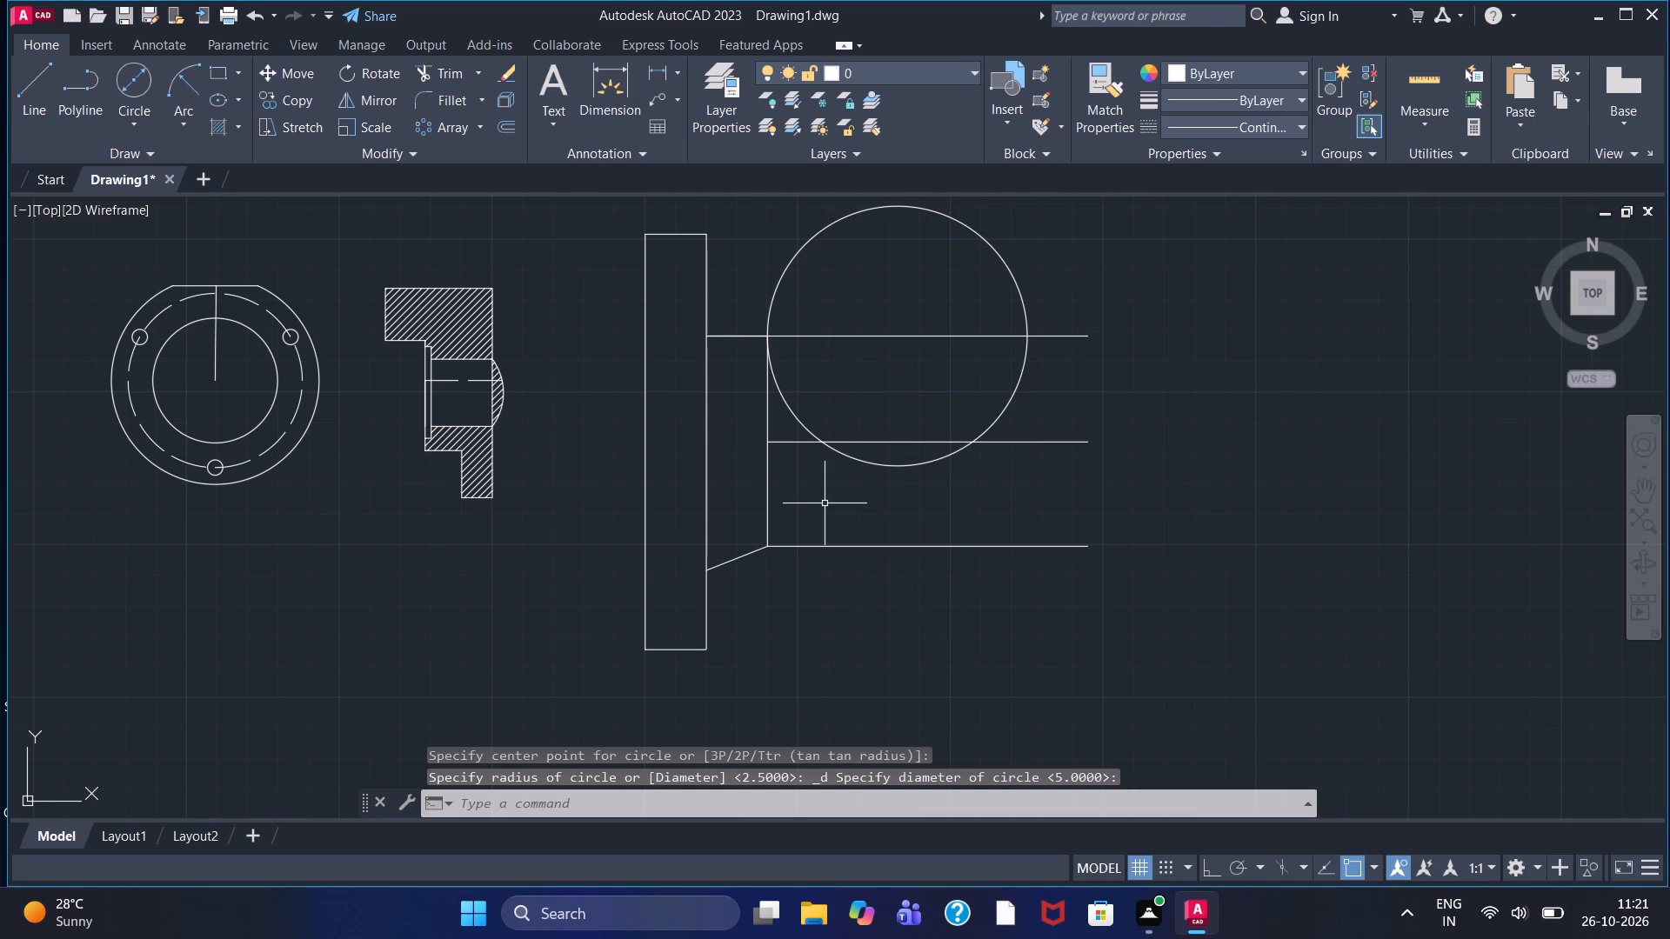
Draw a concentric circle of diameter 68 inside the large circle using the dashed ACAD_ISO02W100 linetype.
left_click(1223, 125)
left_click(1239, 191)
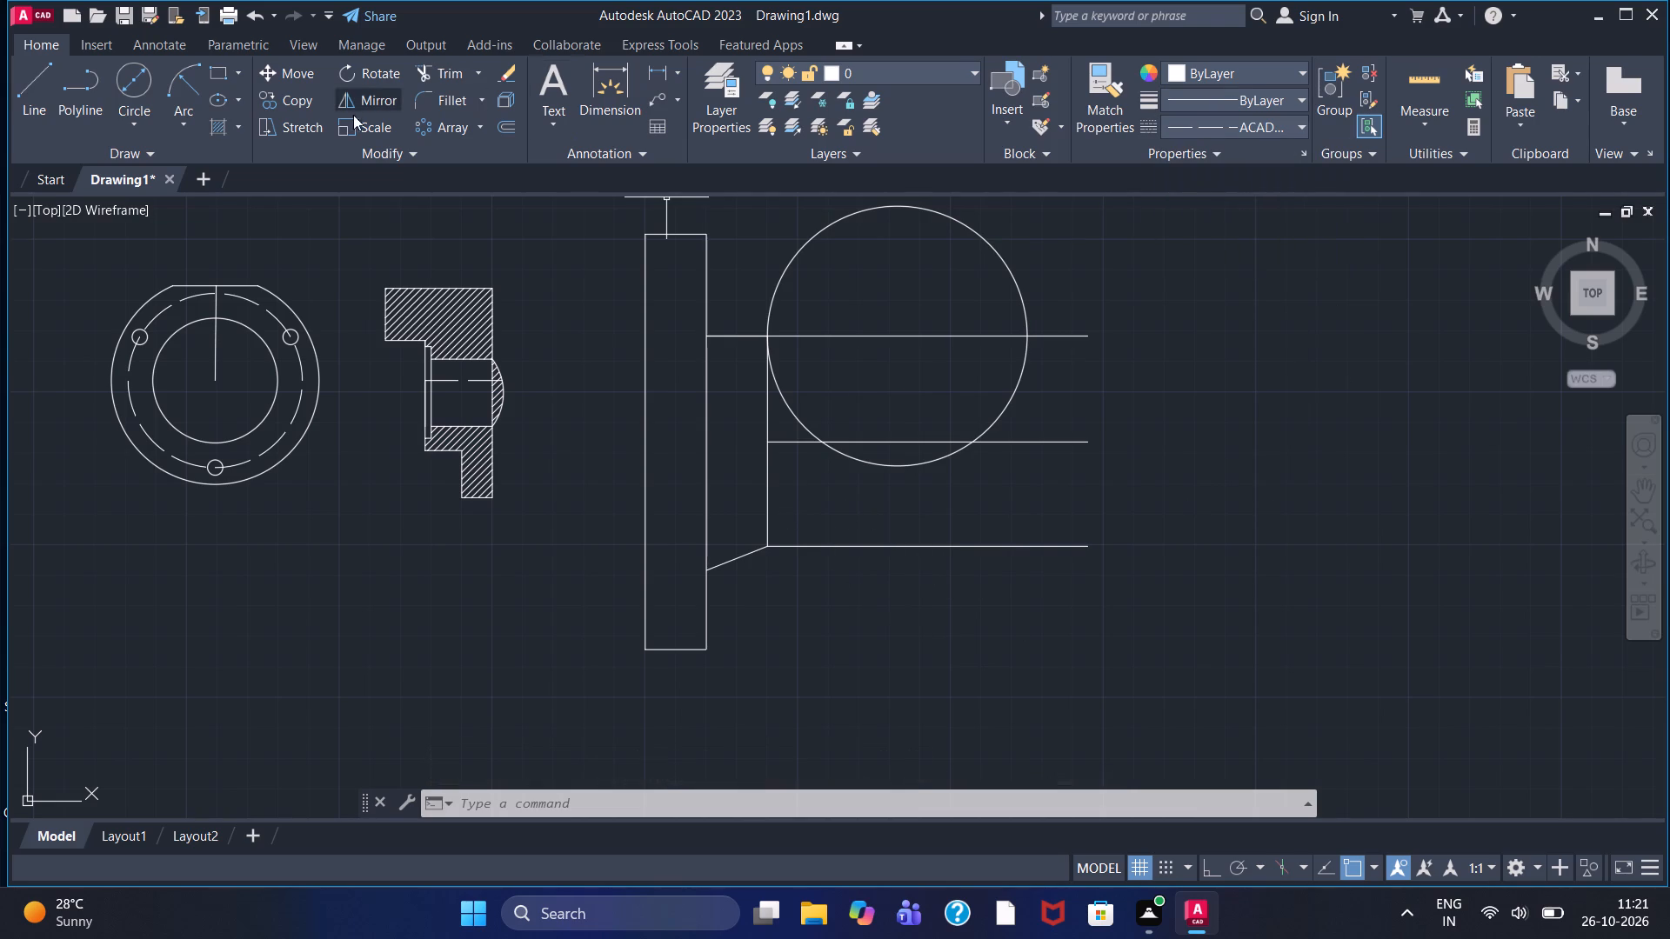
left_click(133, 83)
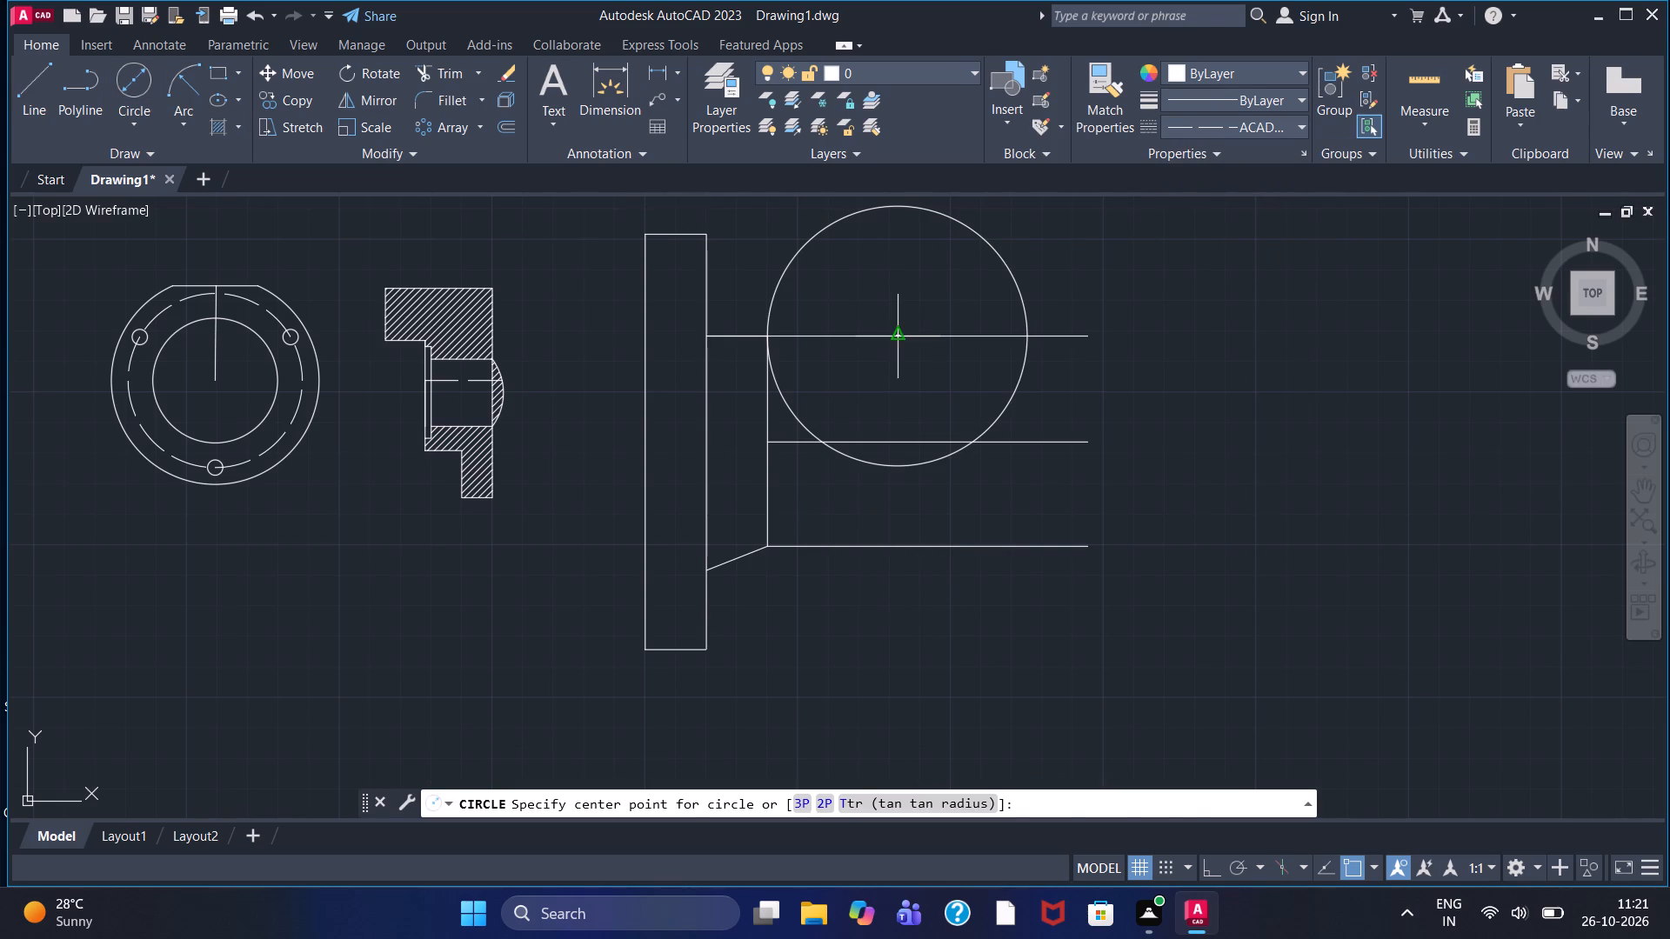
left_click(893, 332)
type("68")
key("Return")
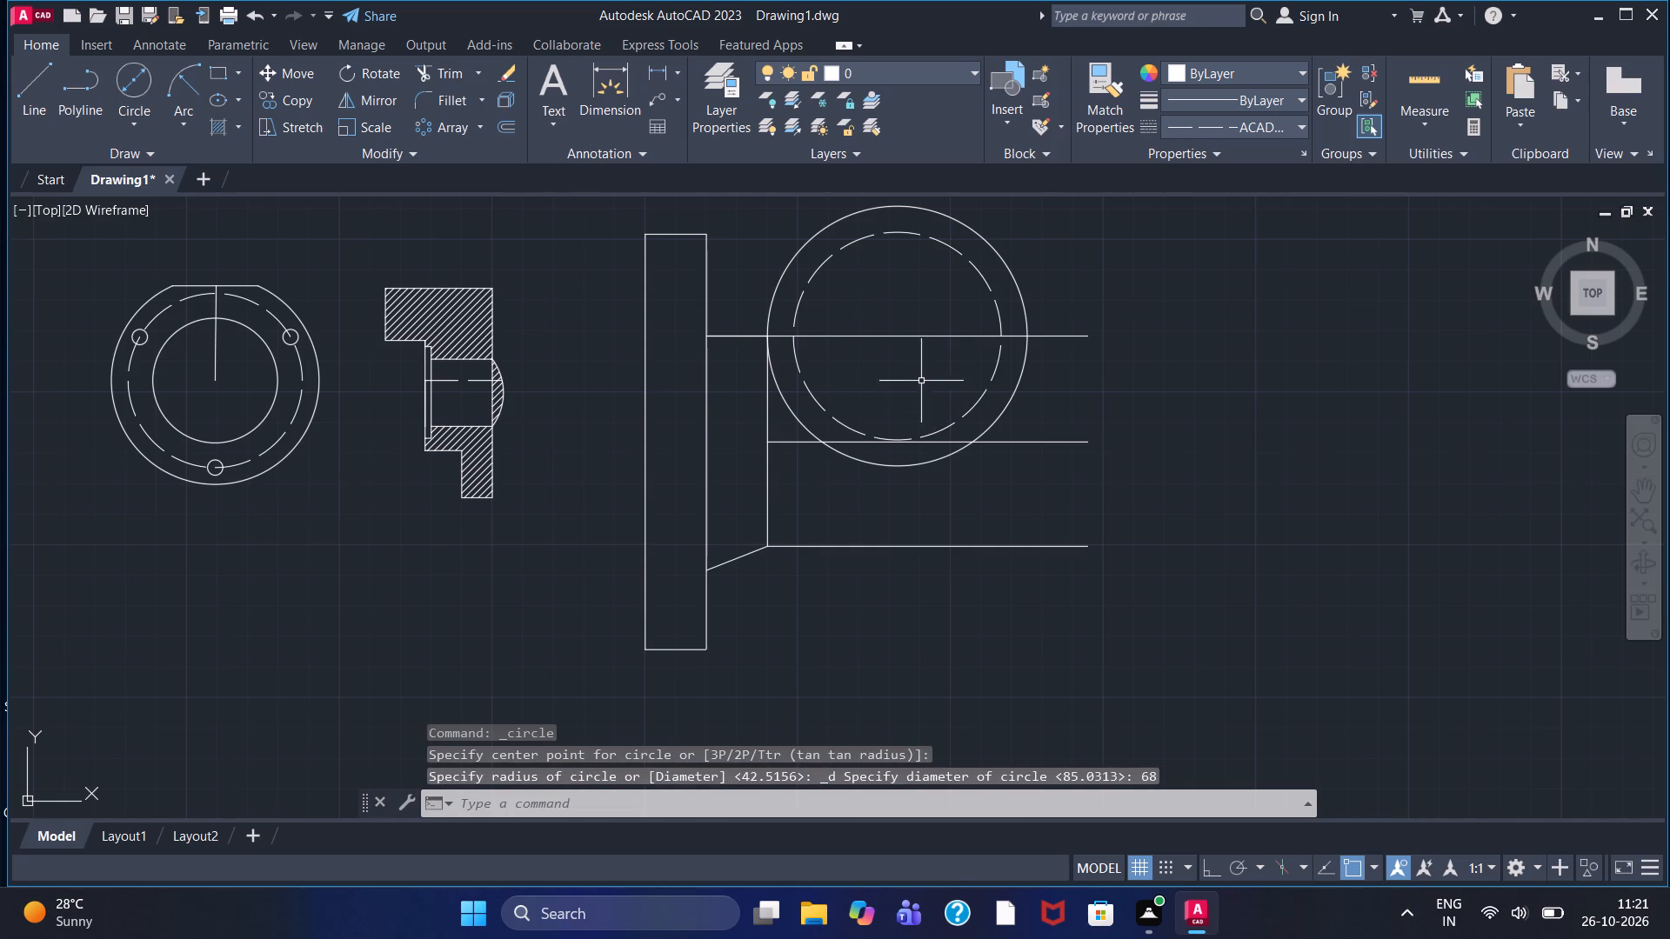
Set the linetype to Continuous and draw two concentric circles inside the dashed one, about 55 in diameter and slightly smaller.
left_click(1213, 130)
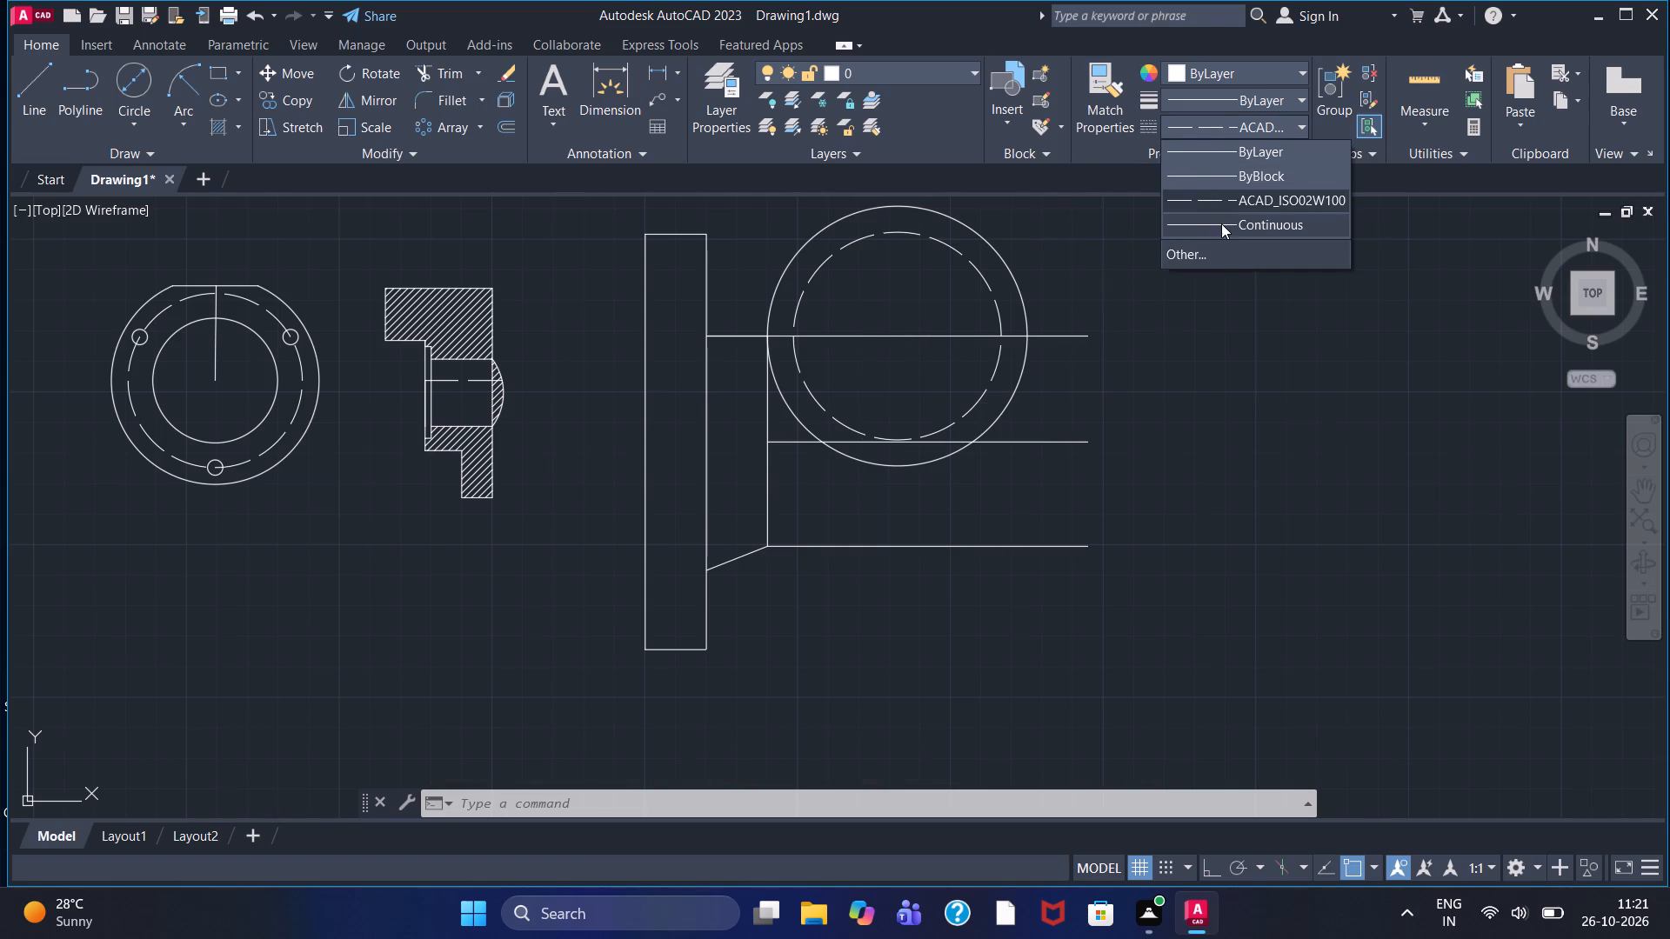
left_click(1221, 223)
left_click(141, 89)
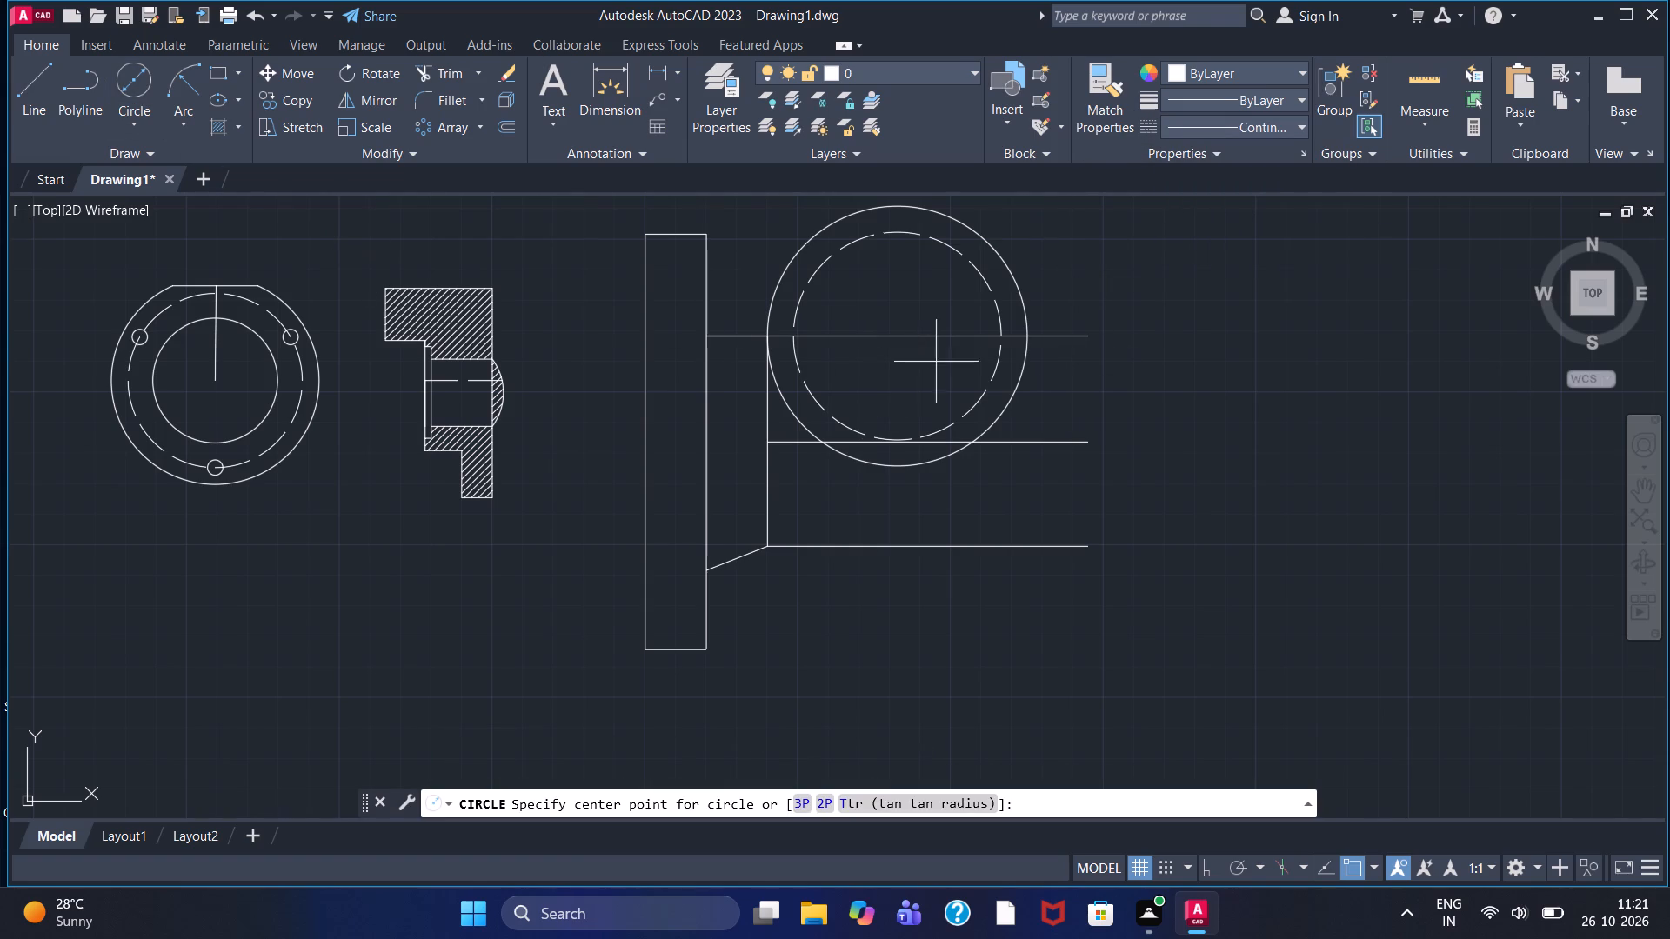
left_click(900, 335)
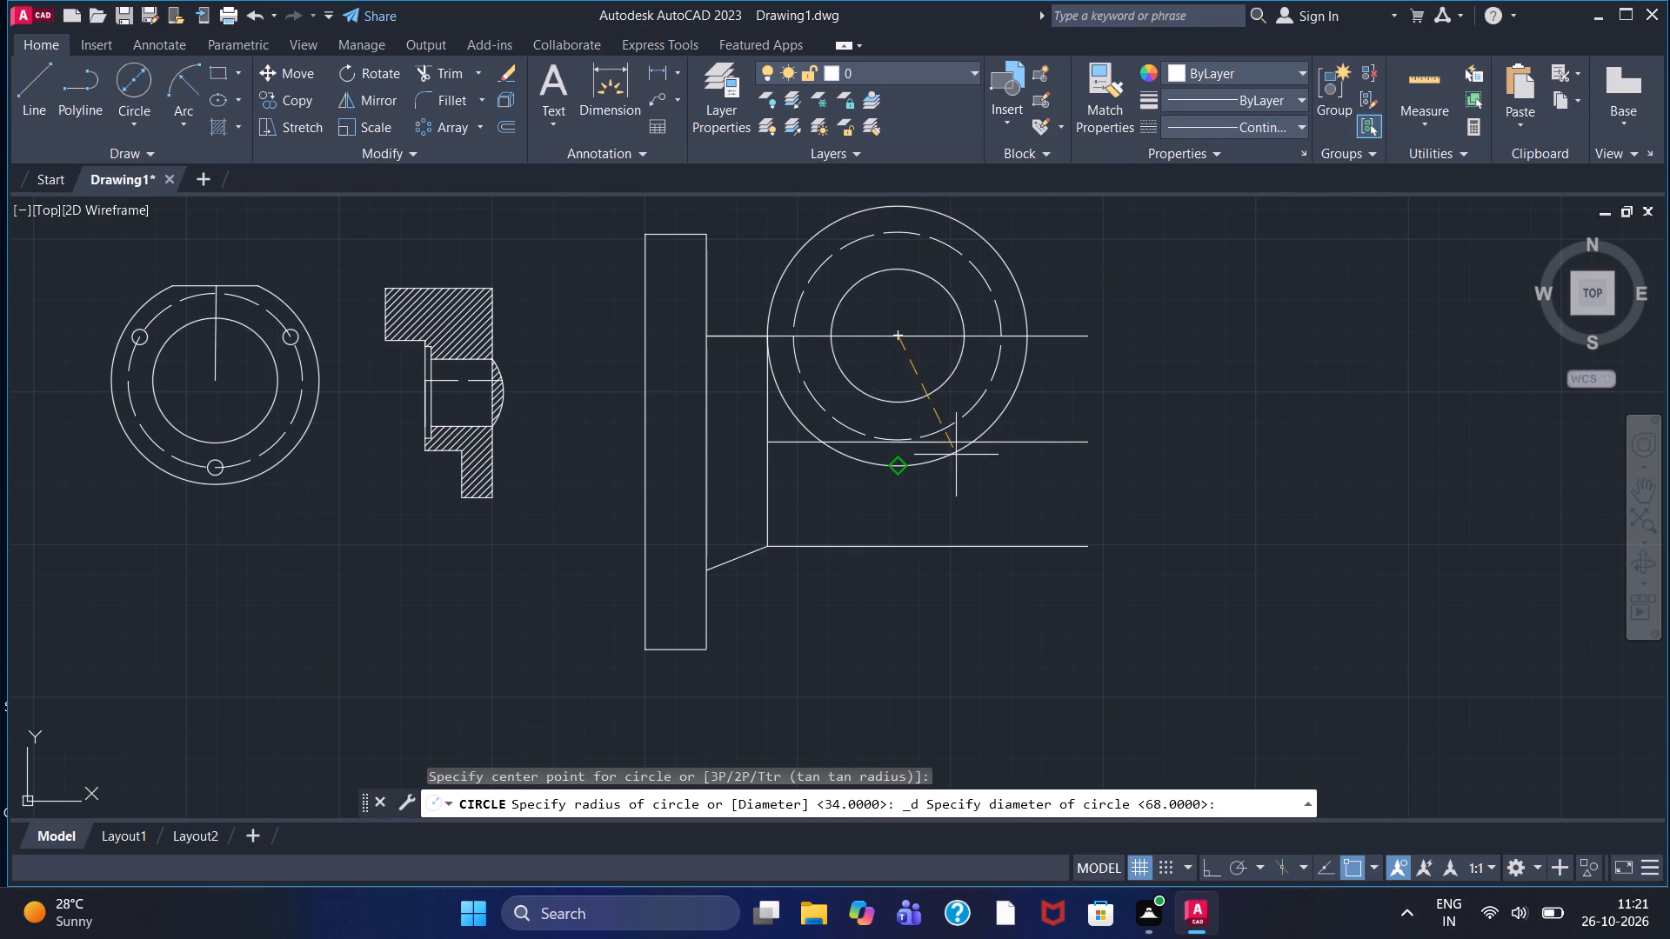
left_click(974, 484)
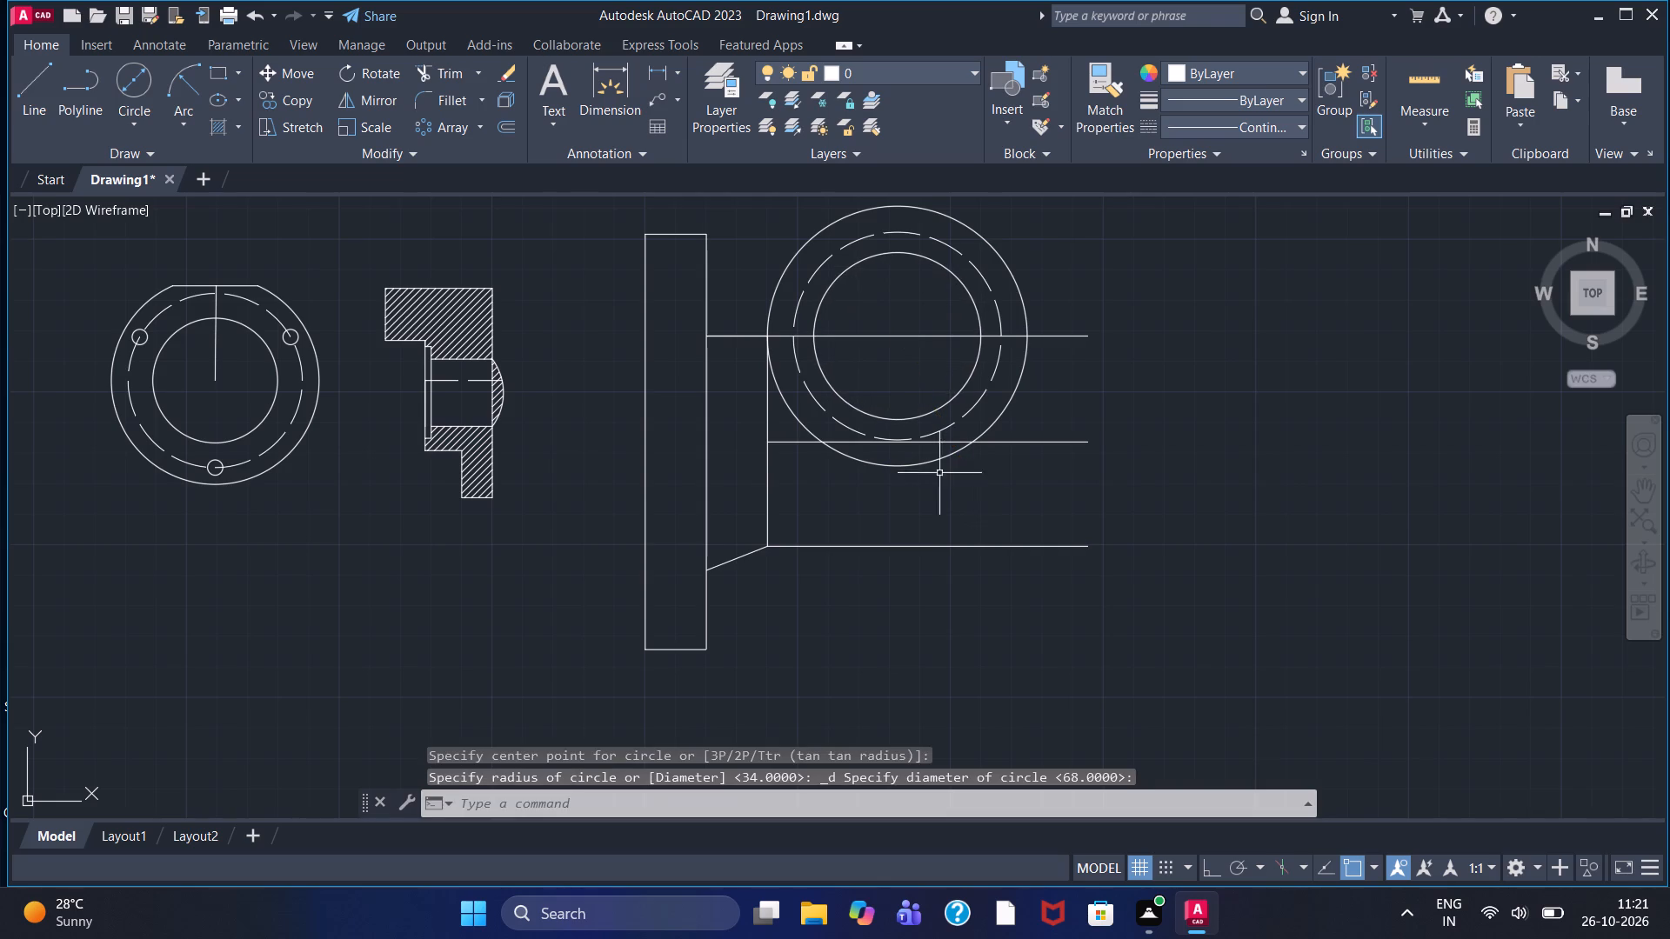
left_click(145, 70)
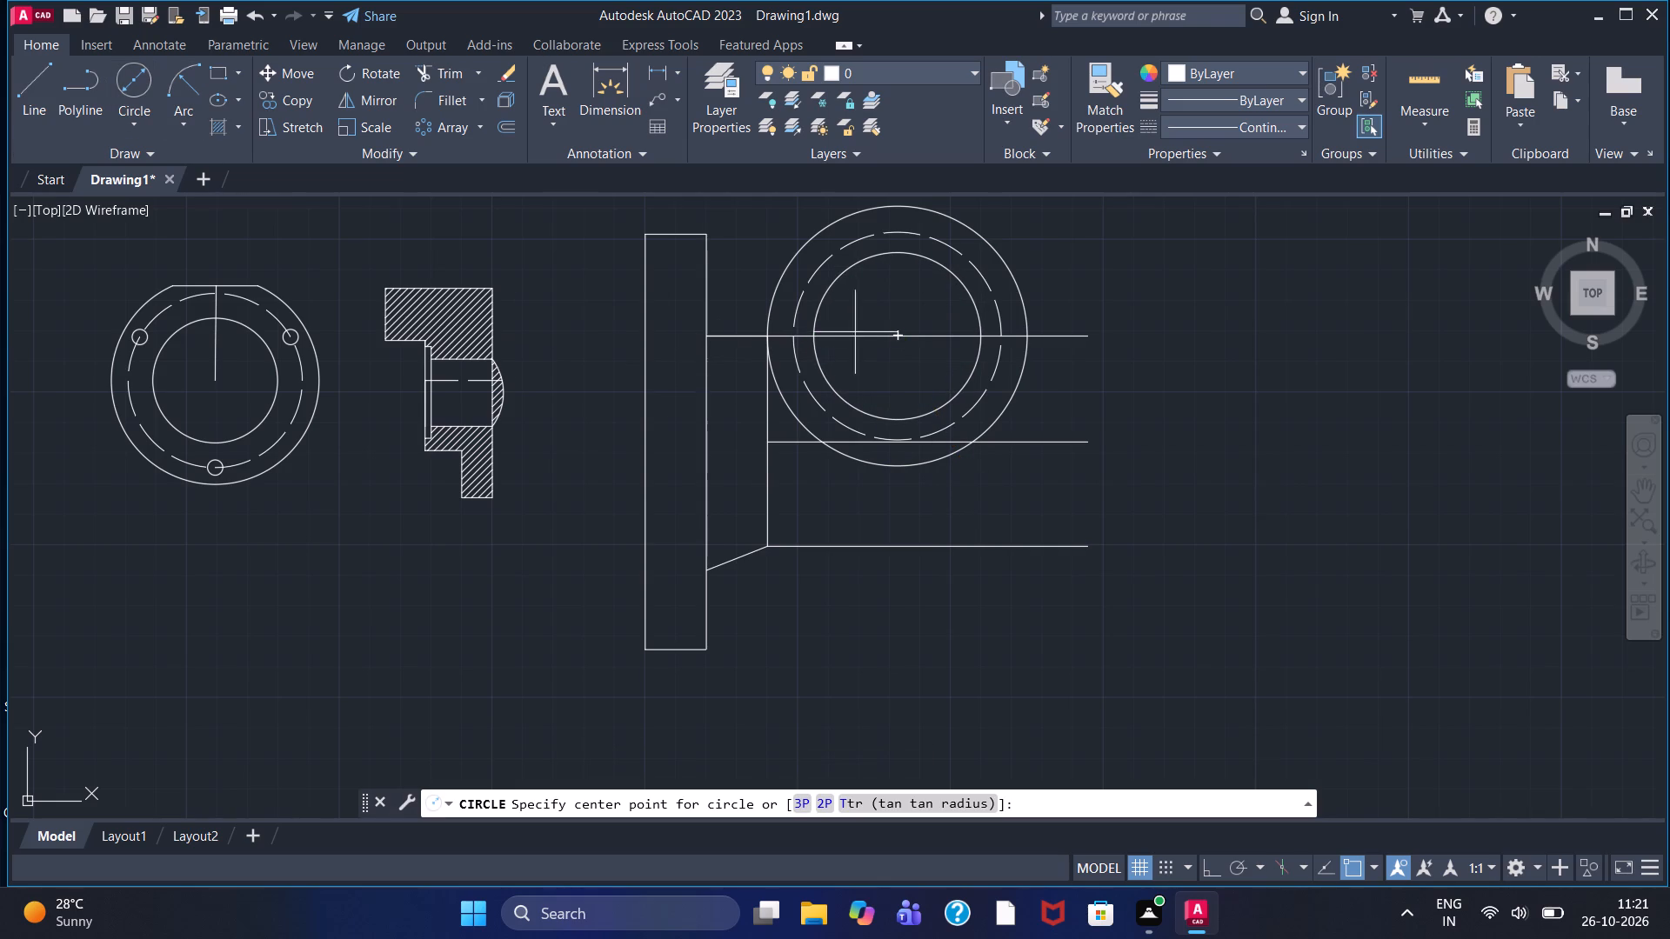
left_click(900, 338)
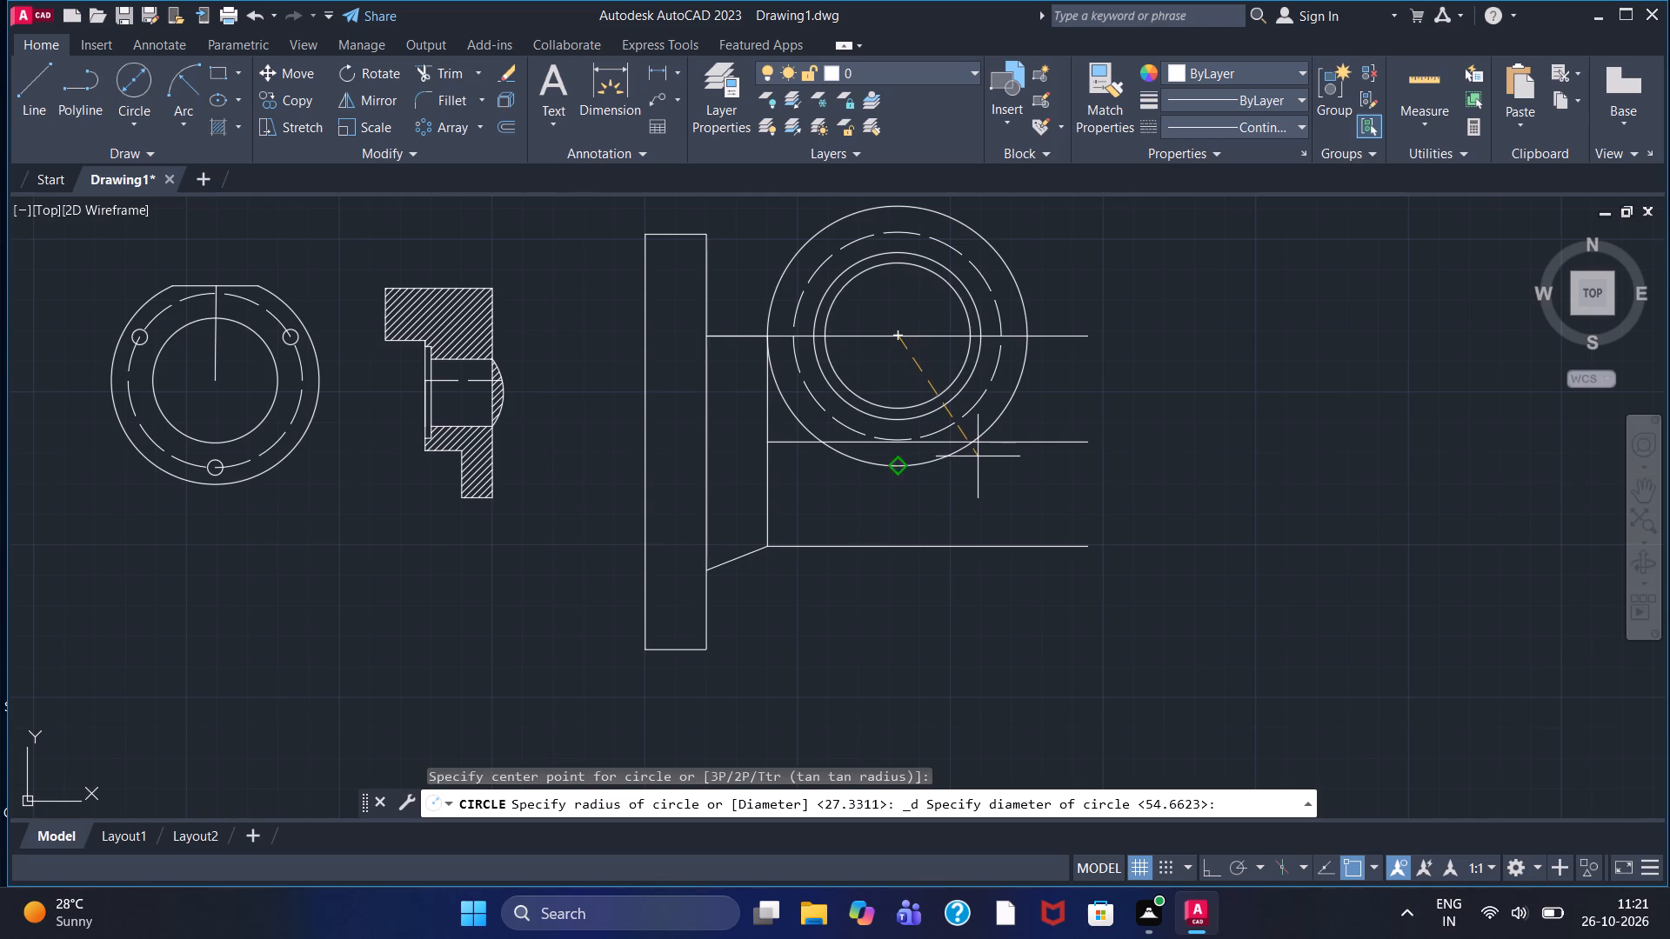
left_click(982, 457)
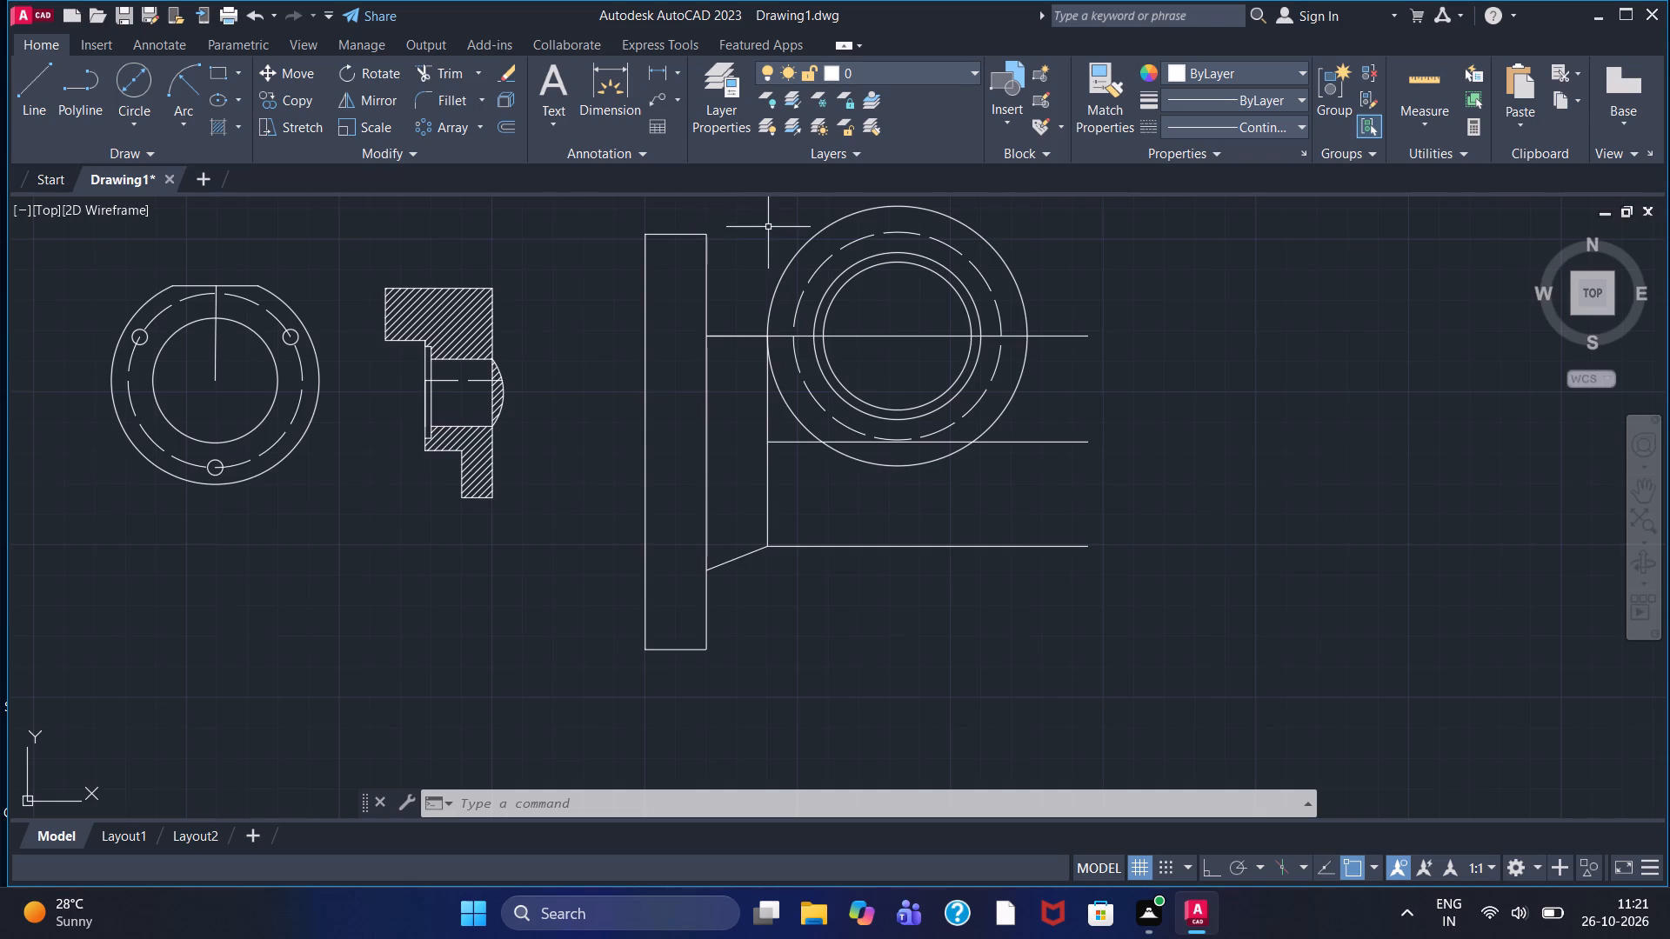
Draw a short, nearly horizontal line across the outer circle's upper-left arc and trim off its part outside the circle.
middle_click_drag(768, 227, 776, 503)
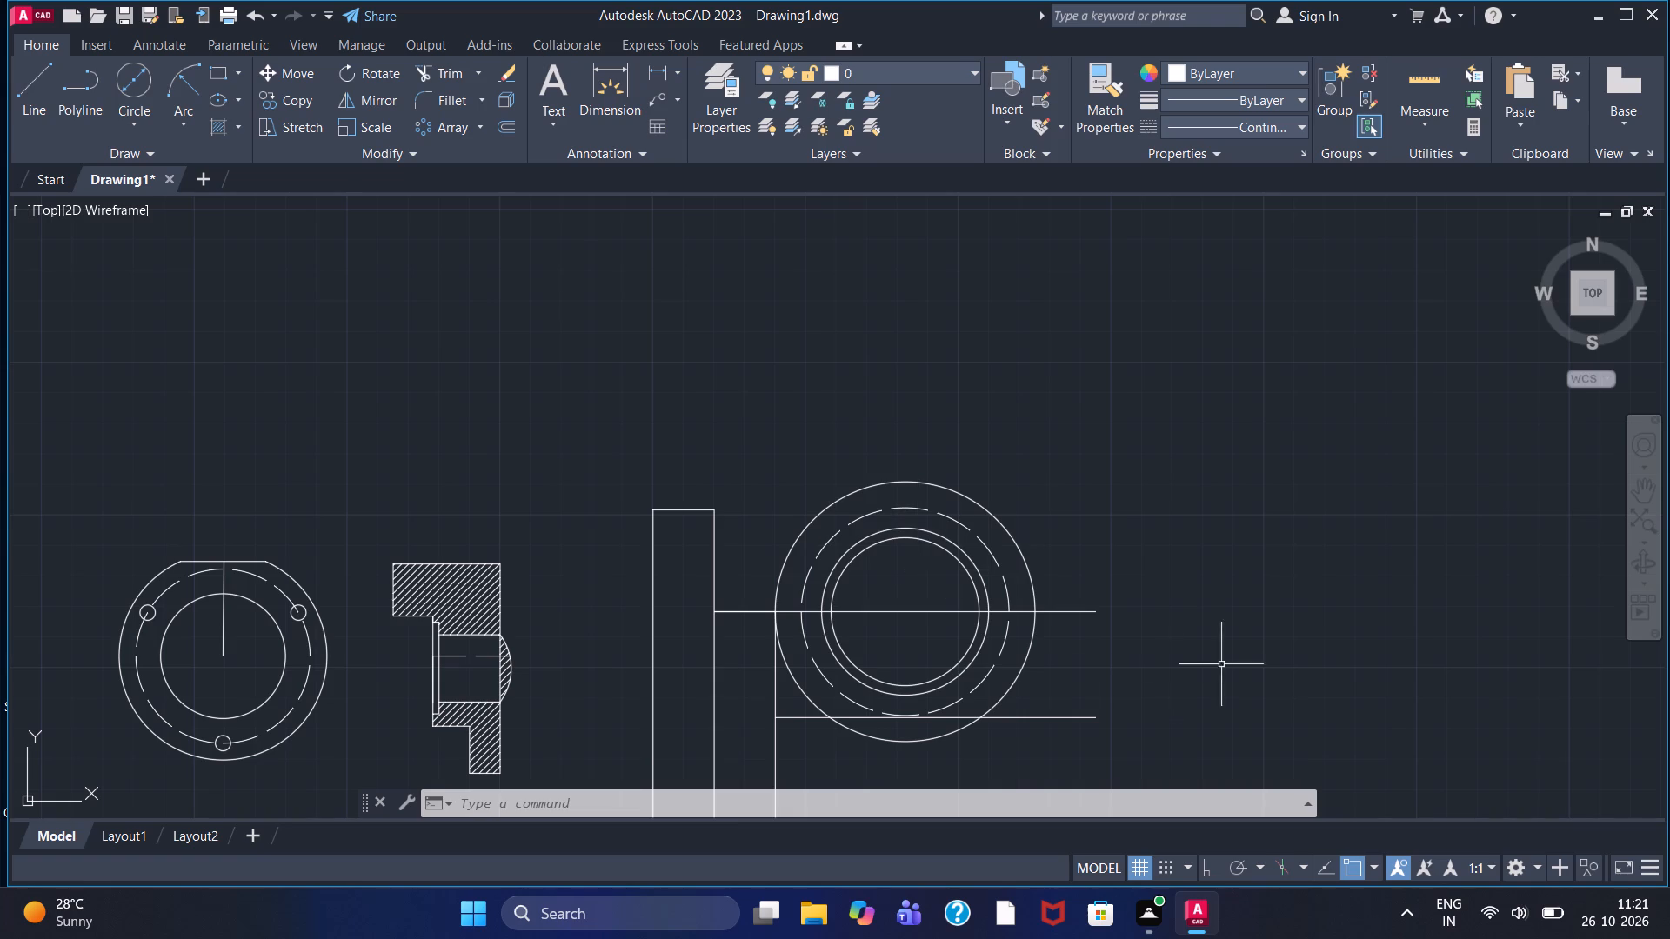
left_click(39, 76)
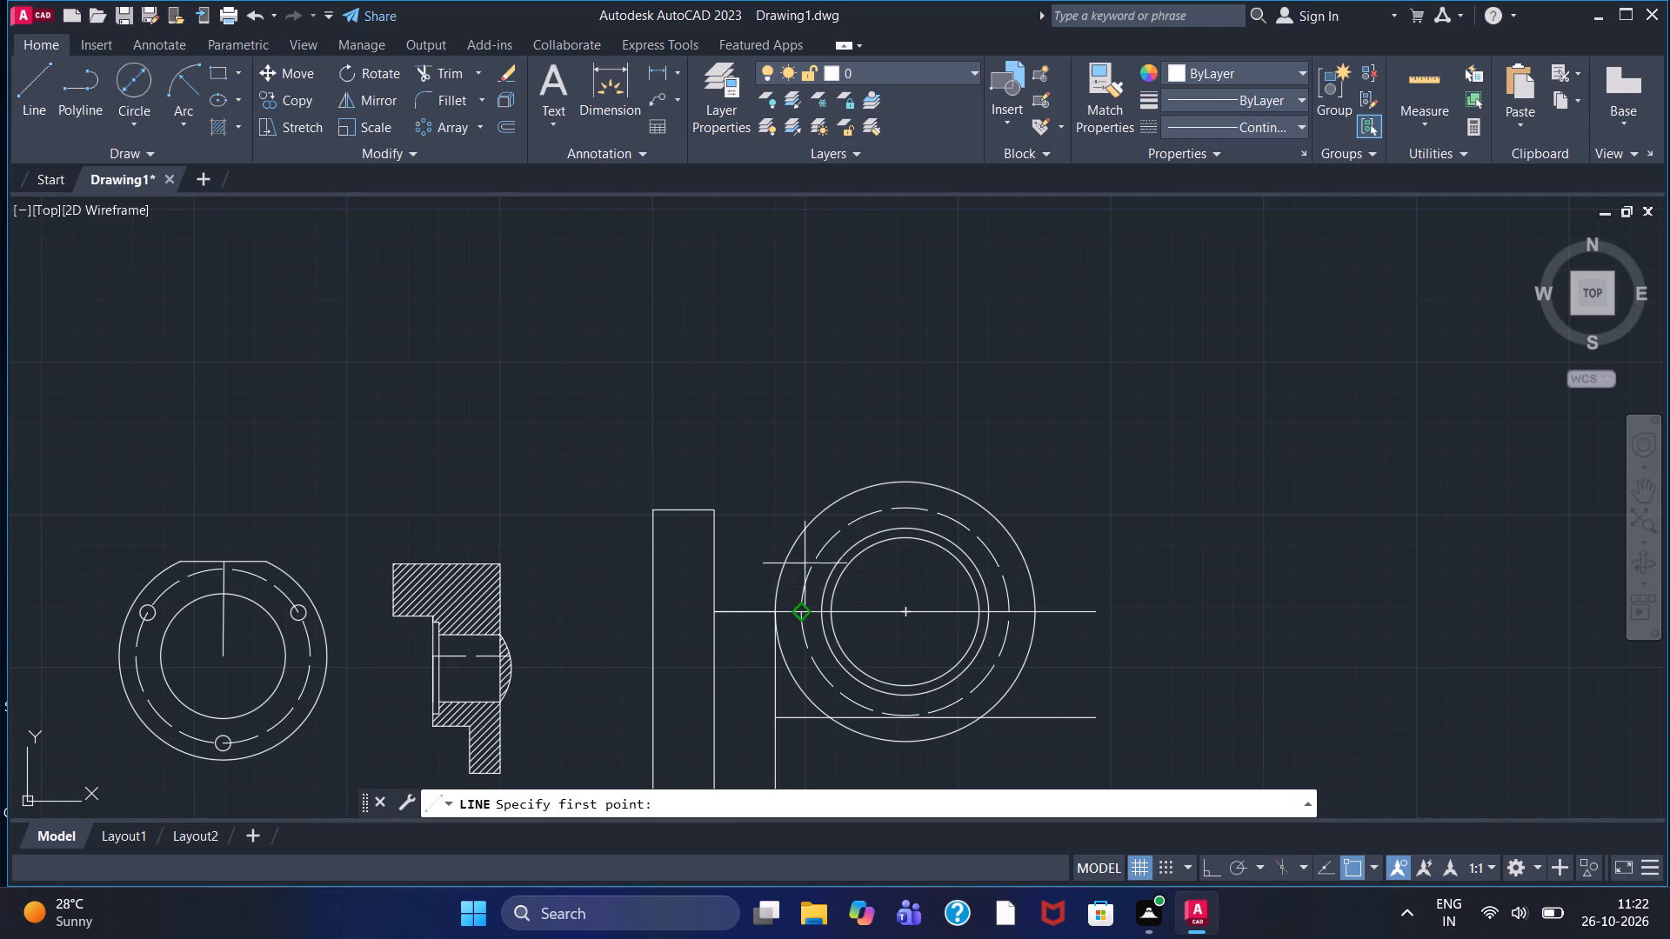
left_click(758, 535)
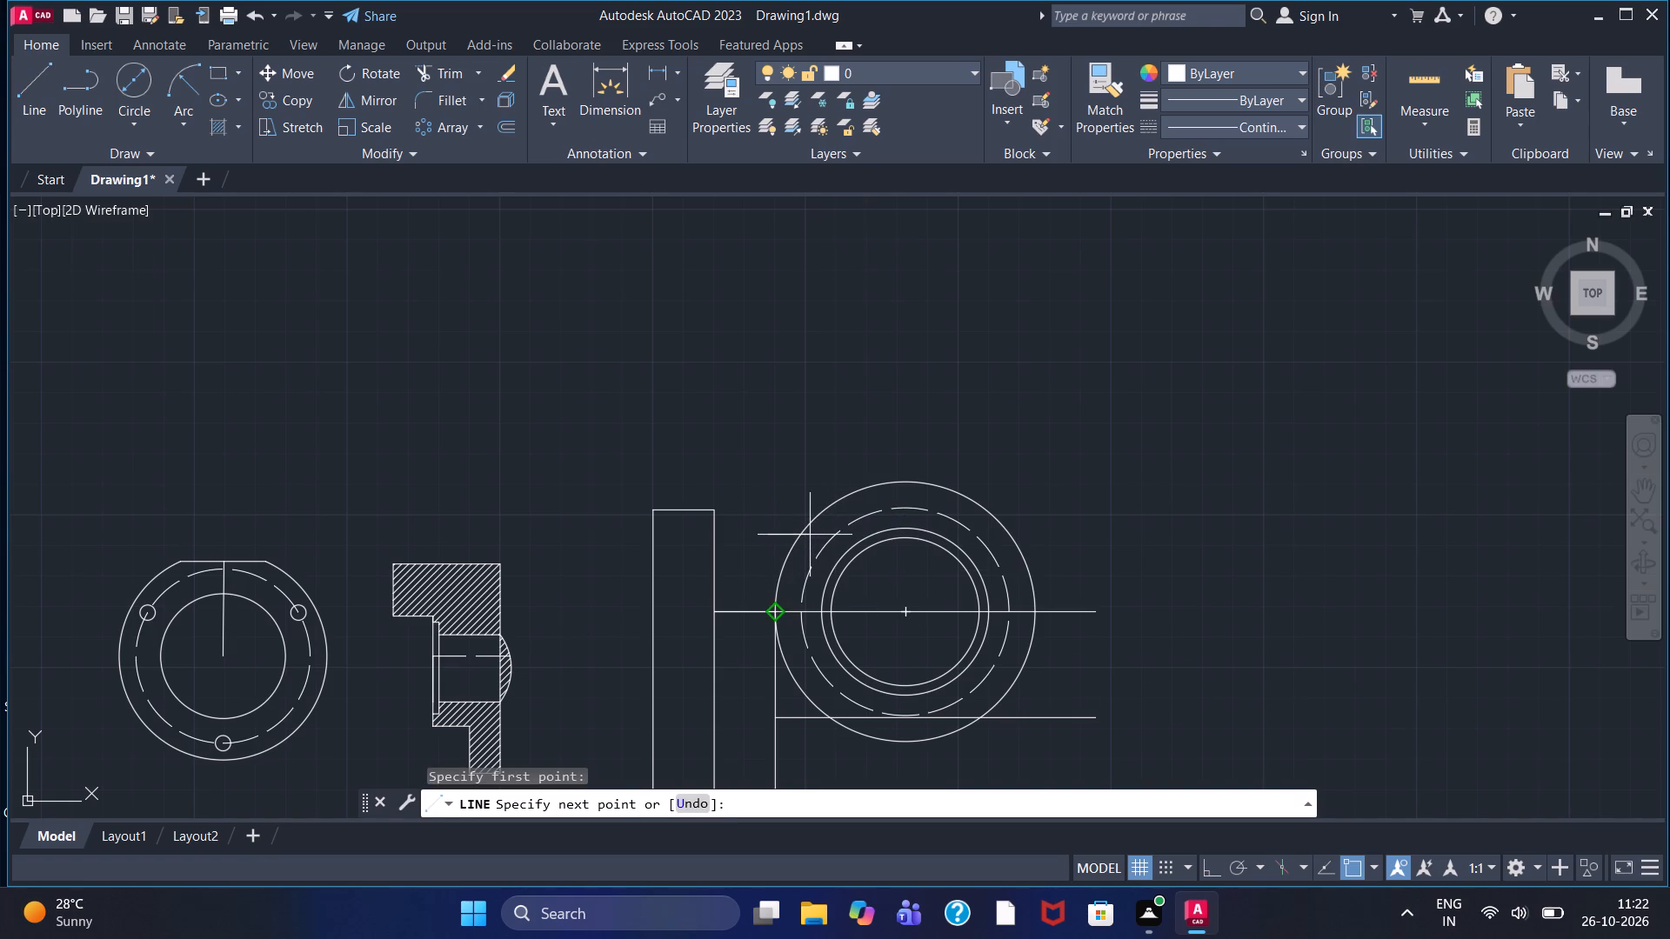
scroll(813, 542, "up", 3)
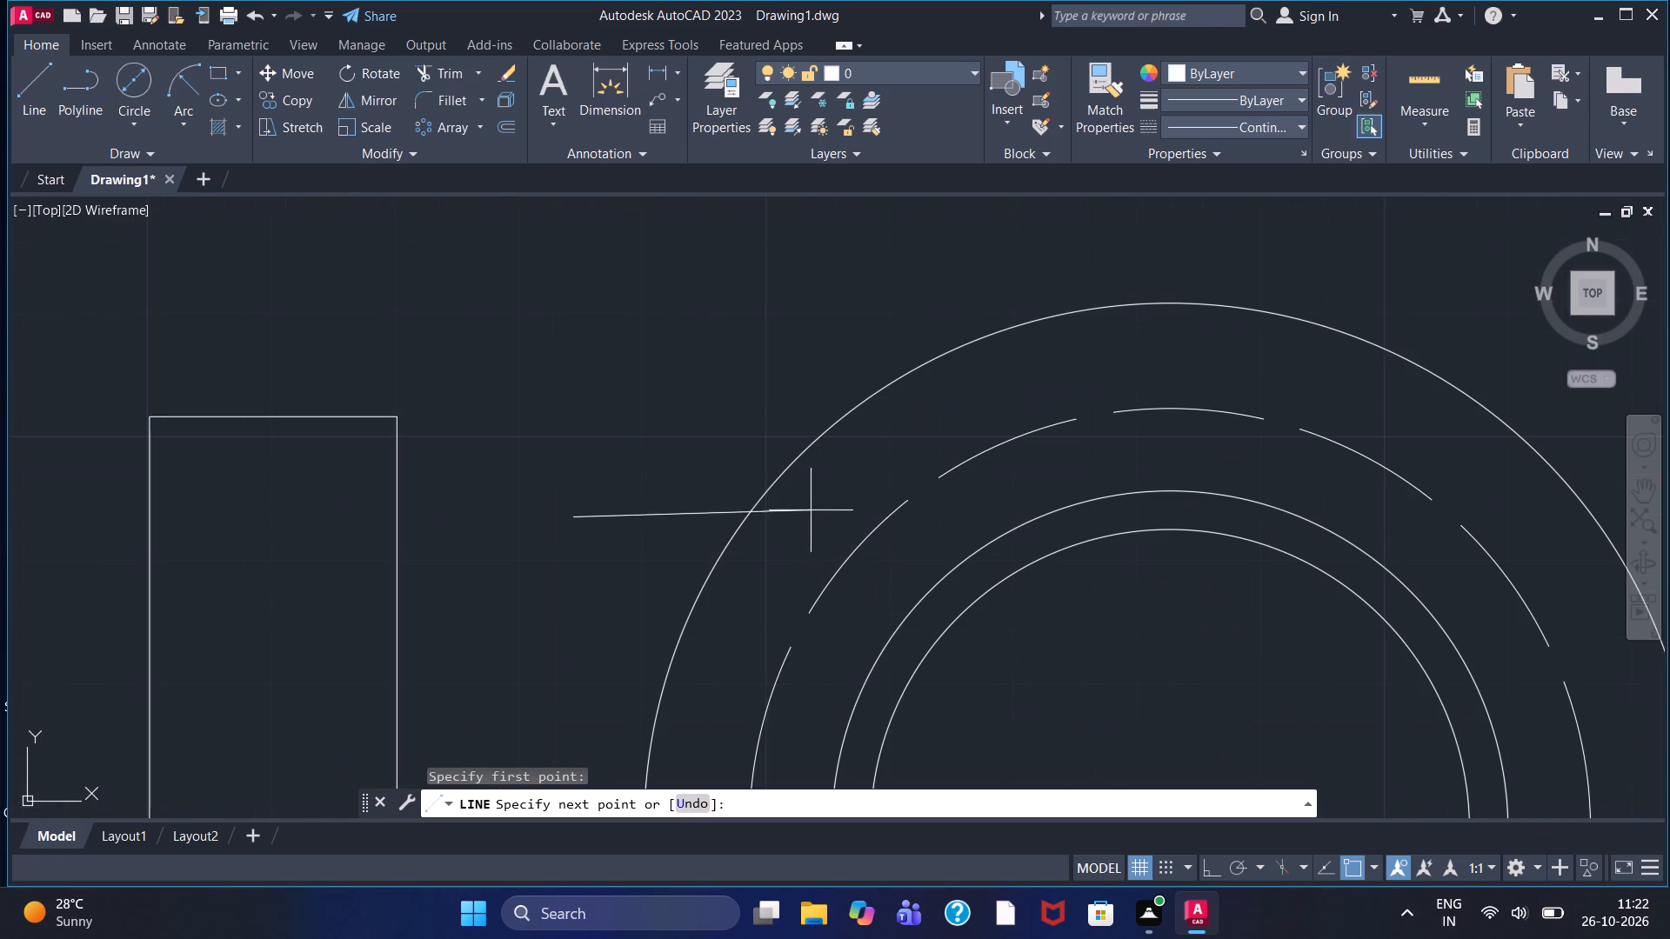
left_click(814, 516)
right_click(811, 515)
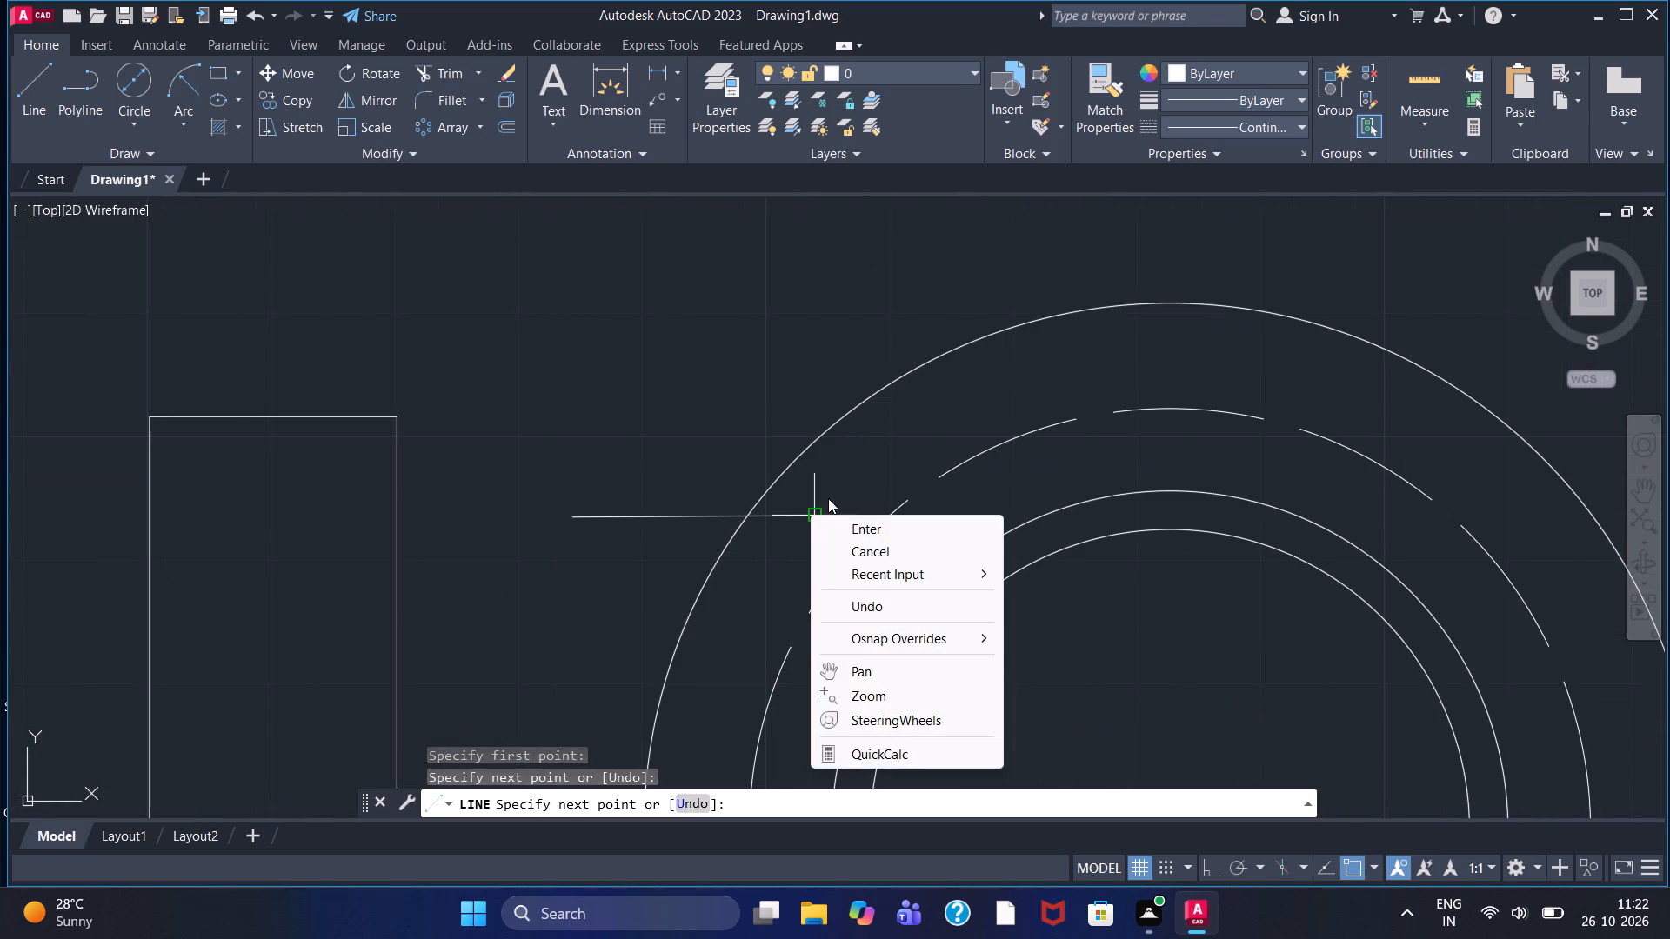
left_click(845, 523)
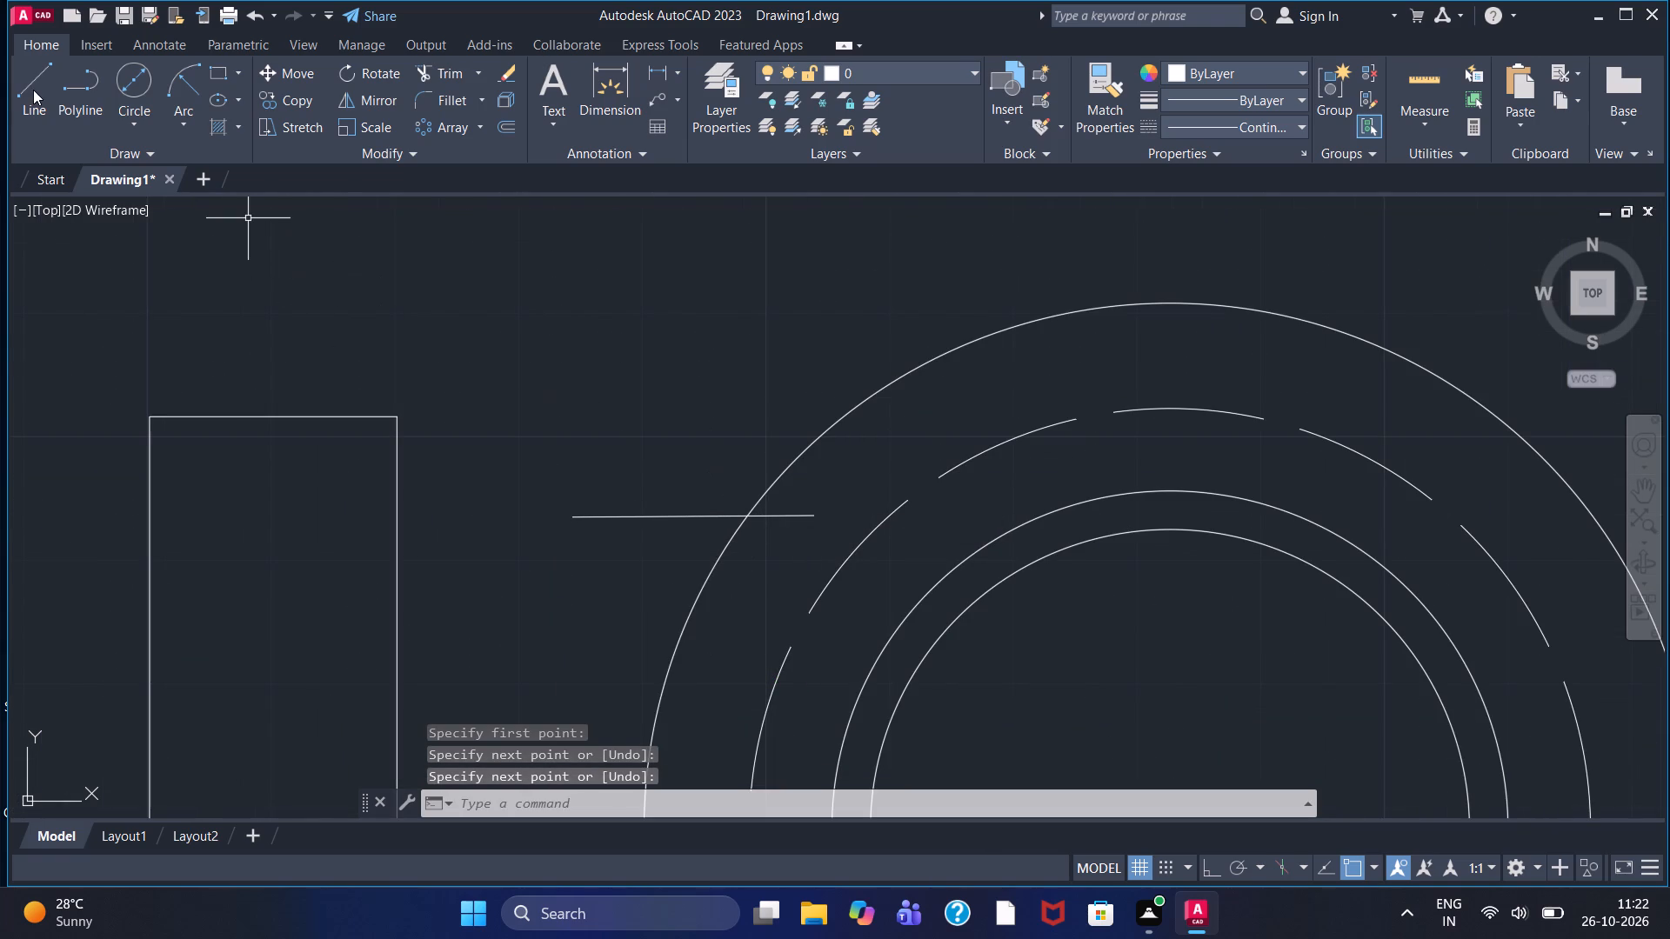
left_click(33, 90)
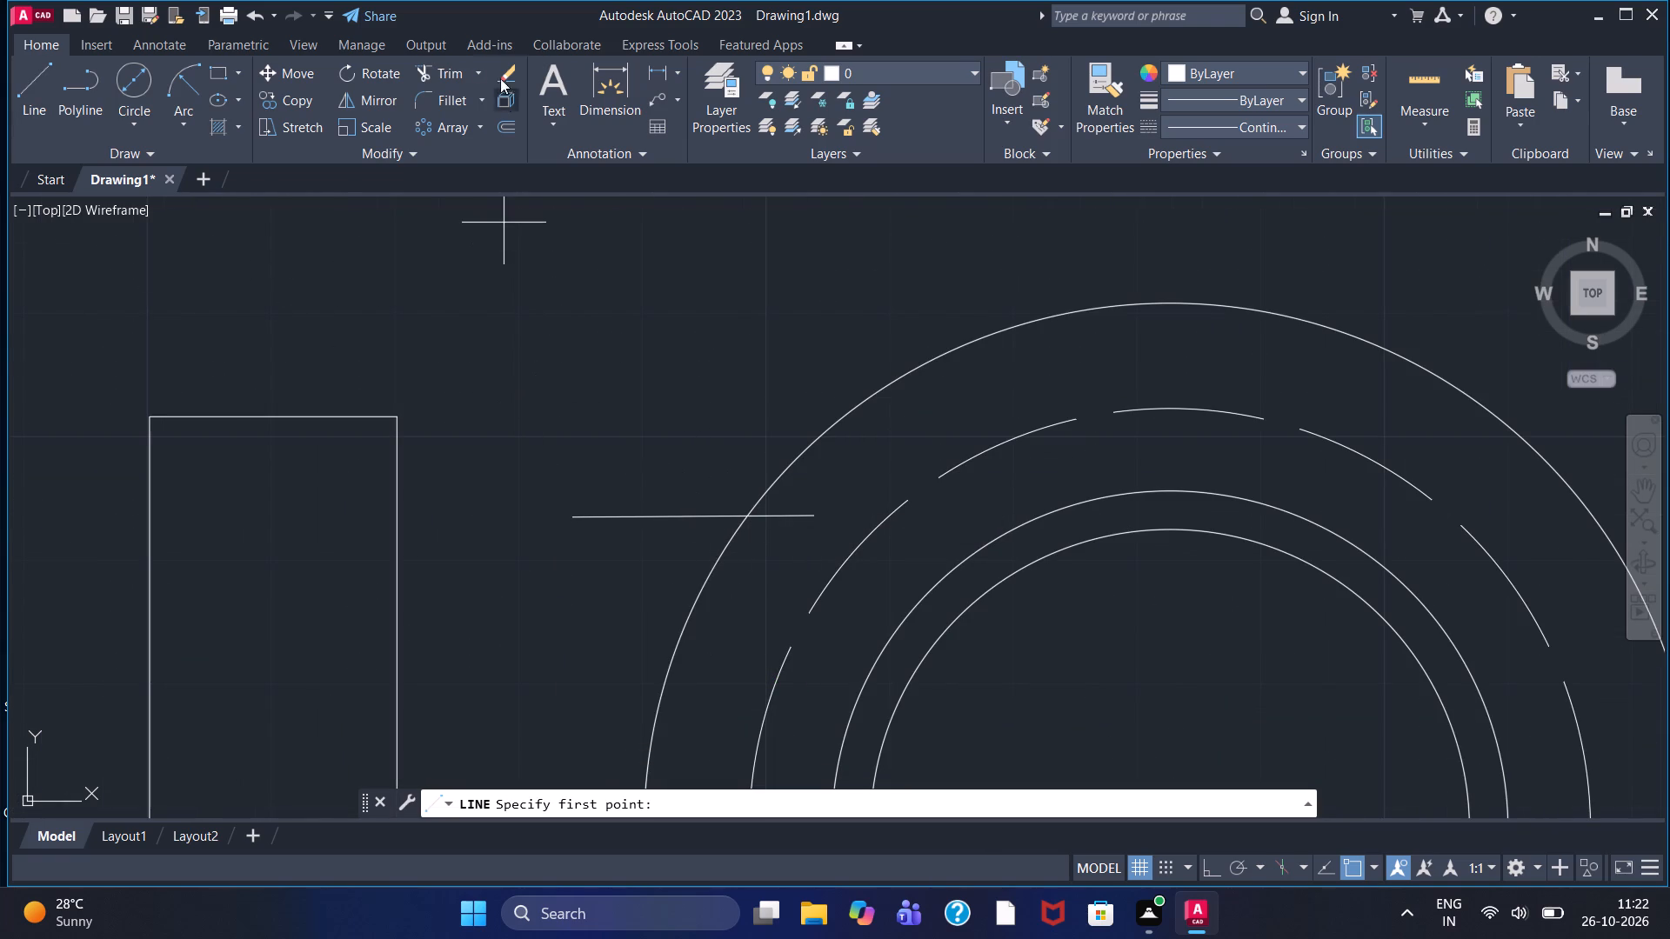
left_click(420, 62)
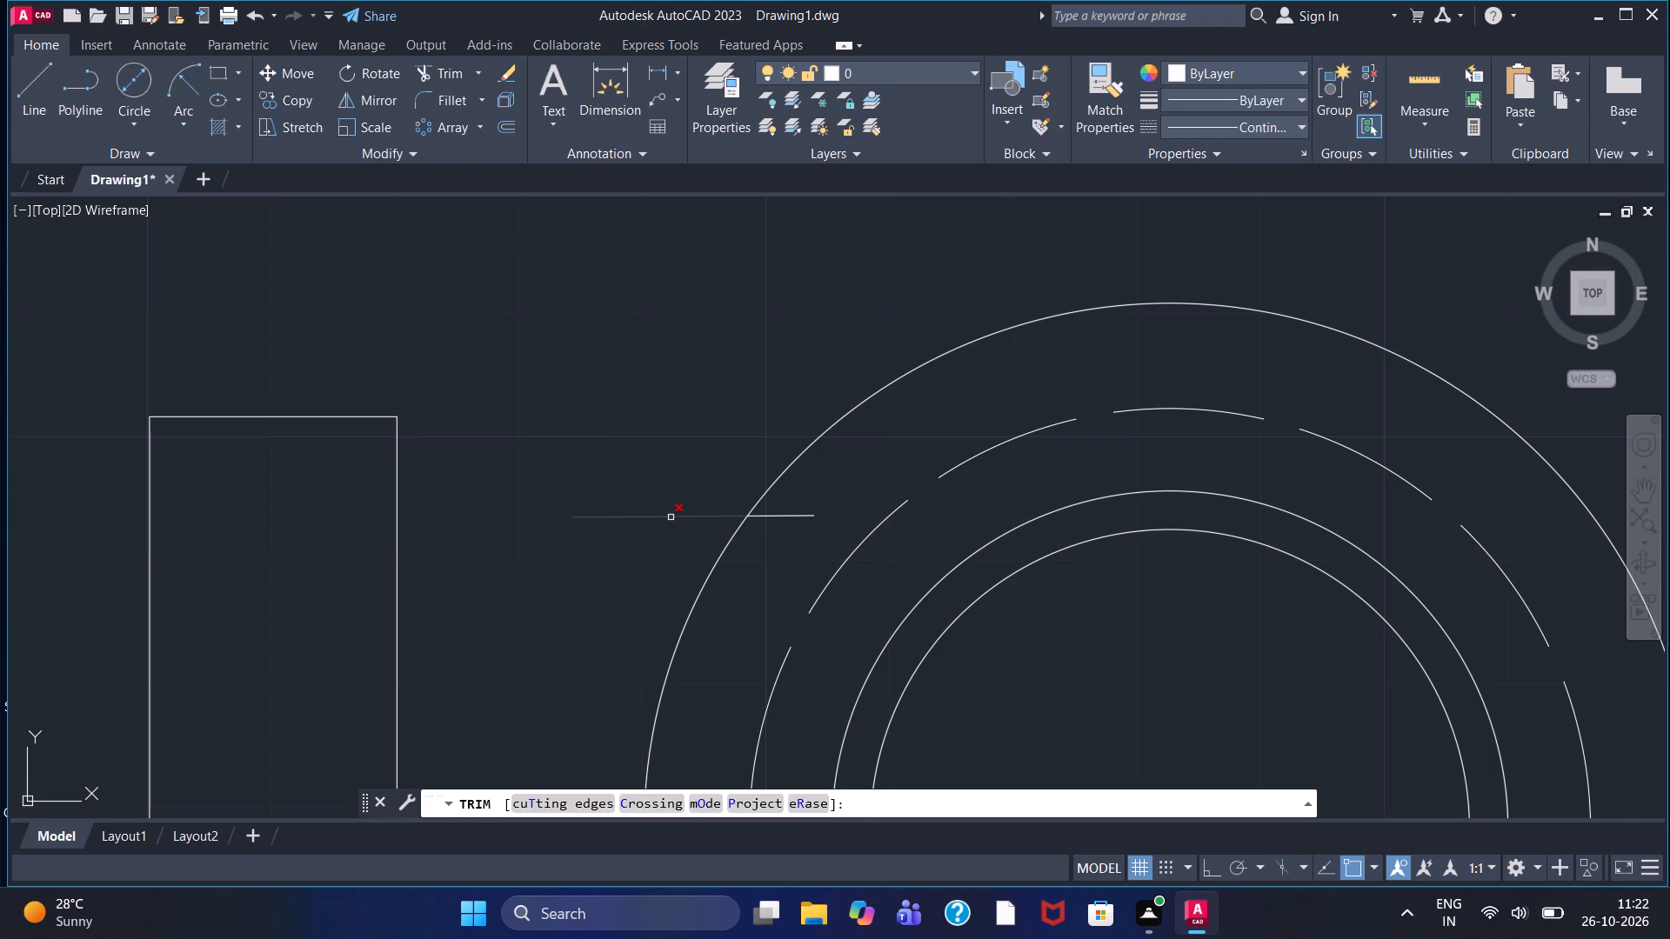
left_click(671, 517)
With Ortho on, draw a vertical line about 11.3 long upward from the short line's end on the outer circle.
left_click(51, 91)
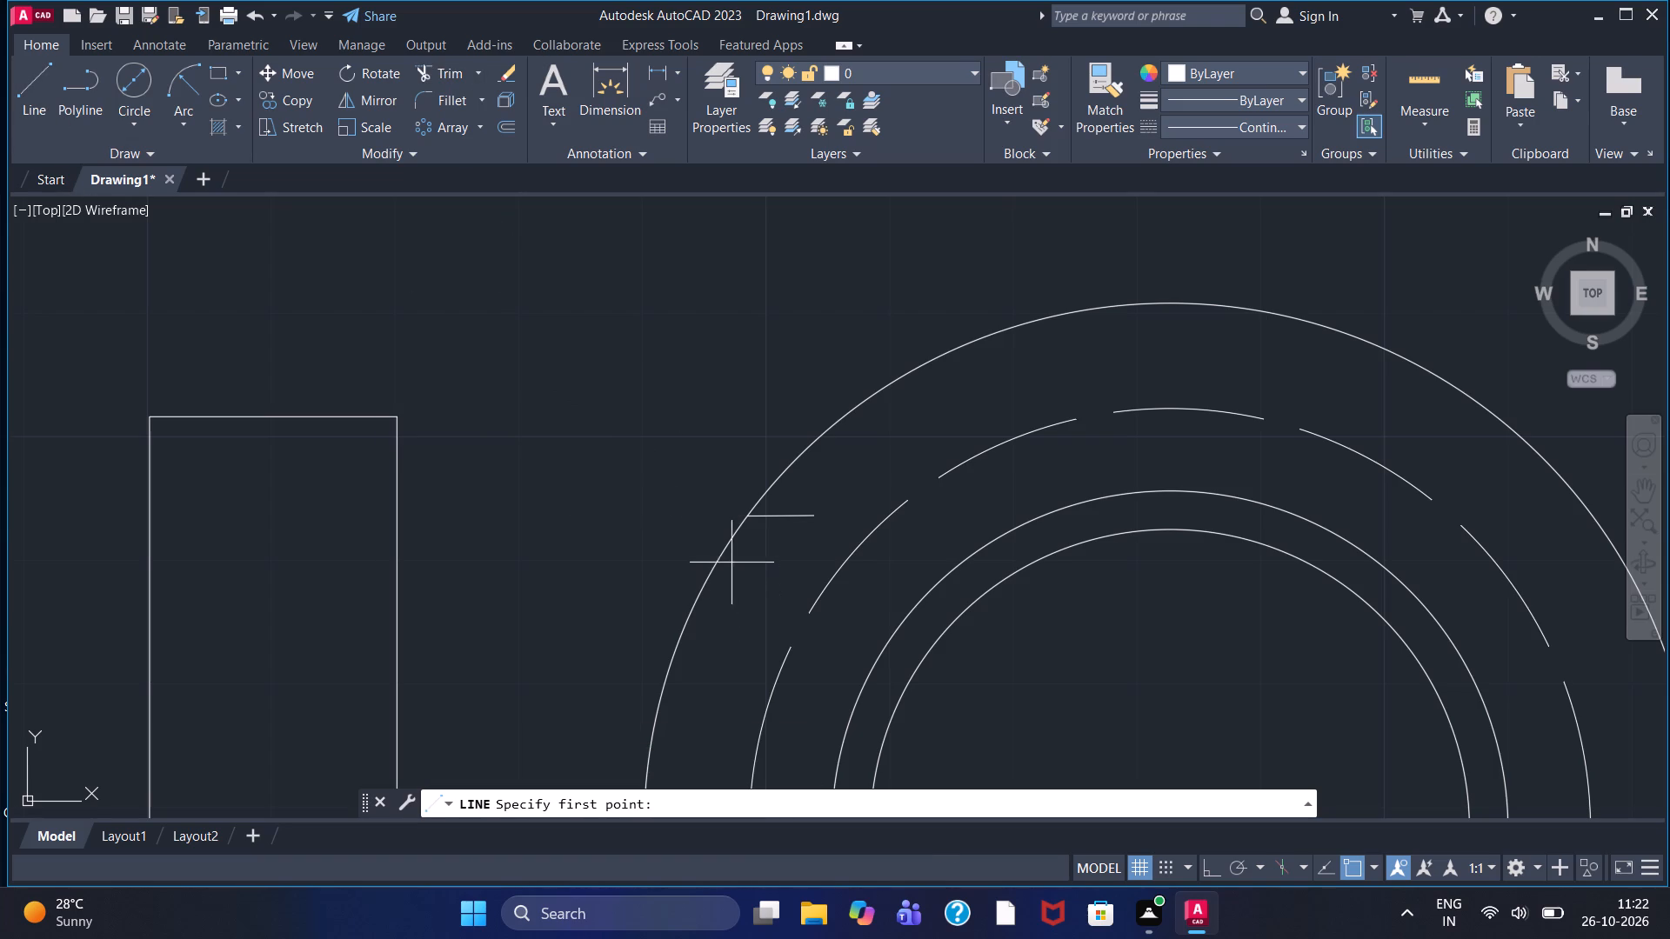
left_click(747, 521)
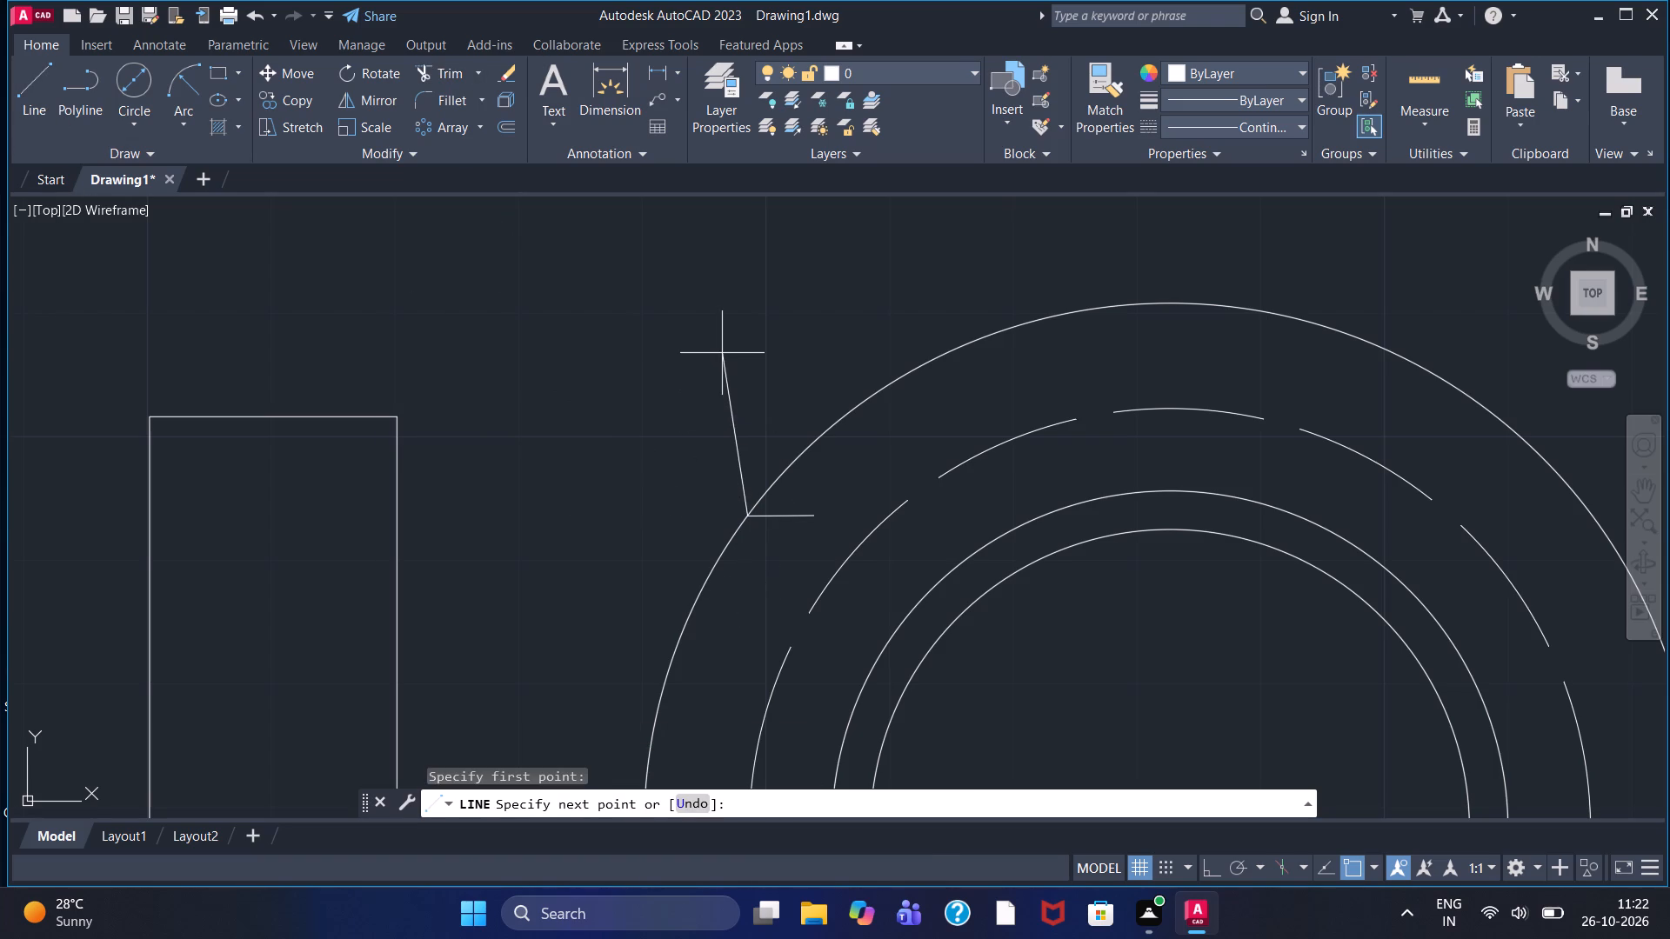
key("F8")
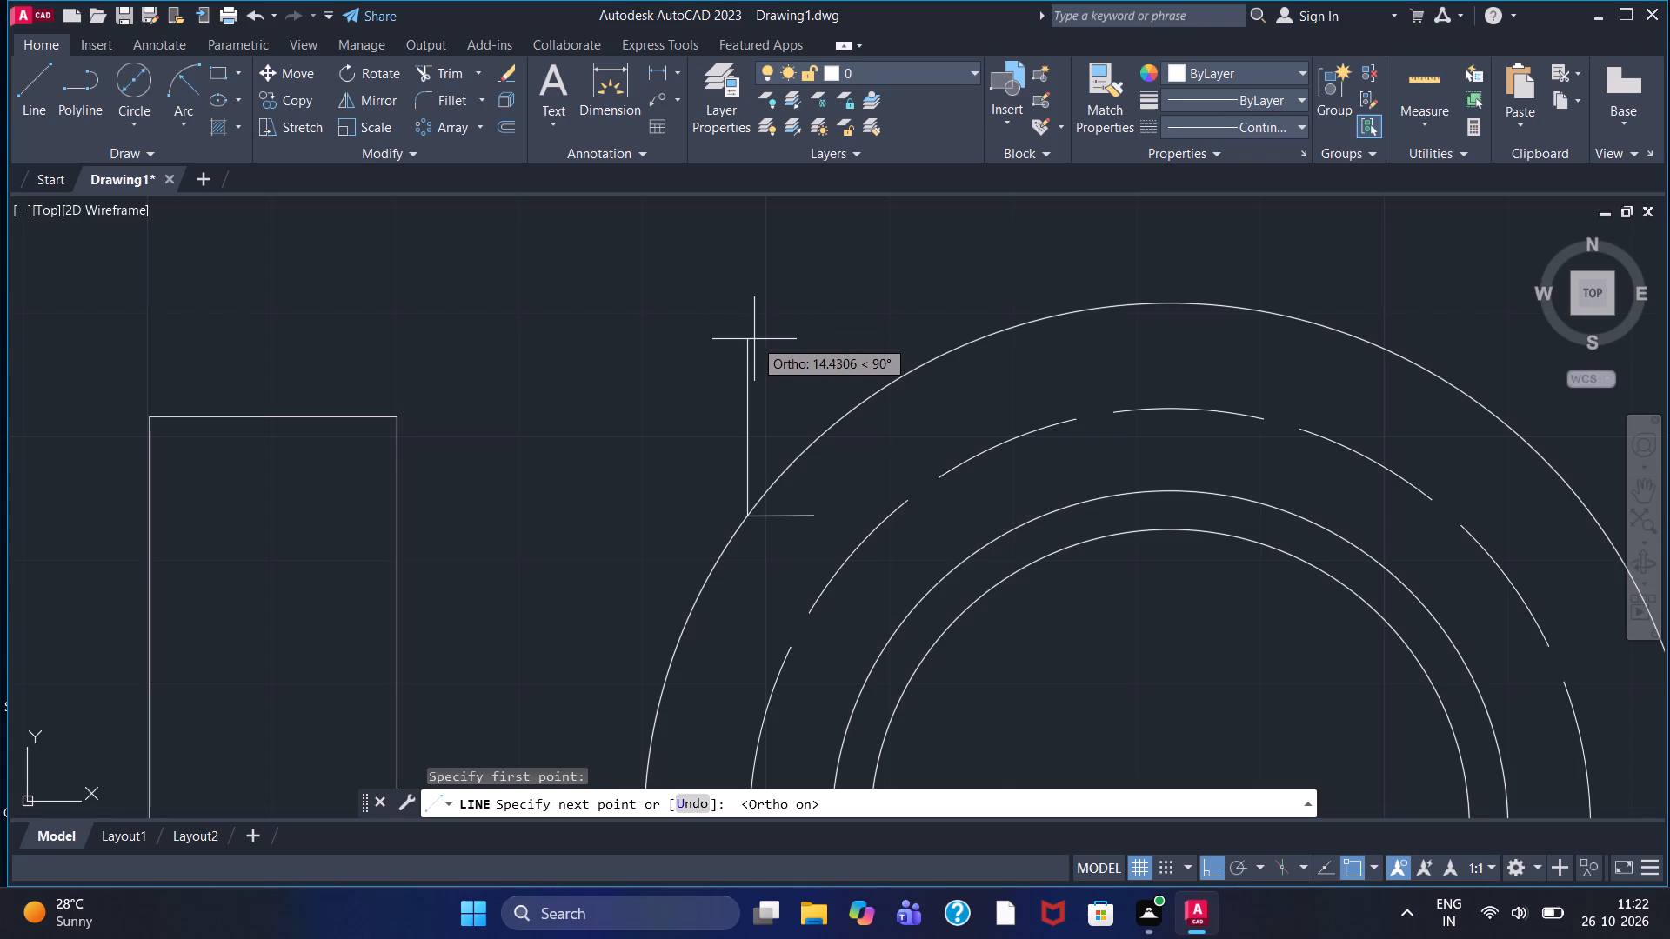
left_click(803, 376)
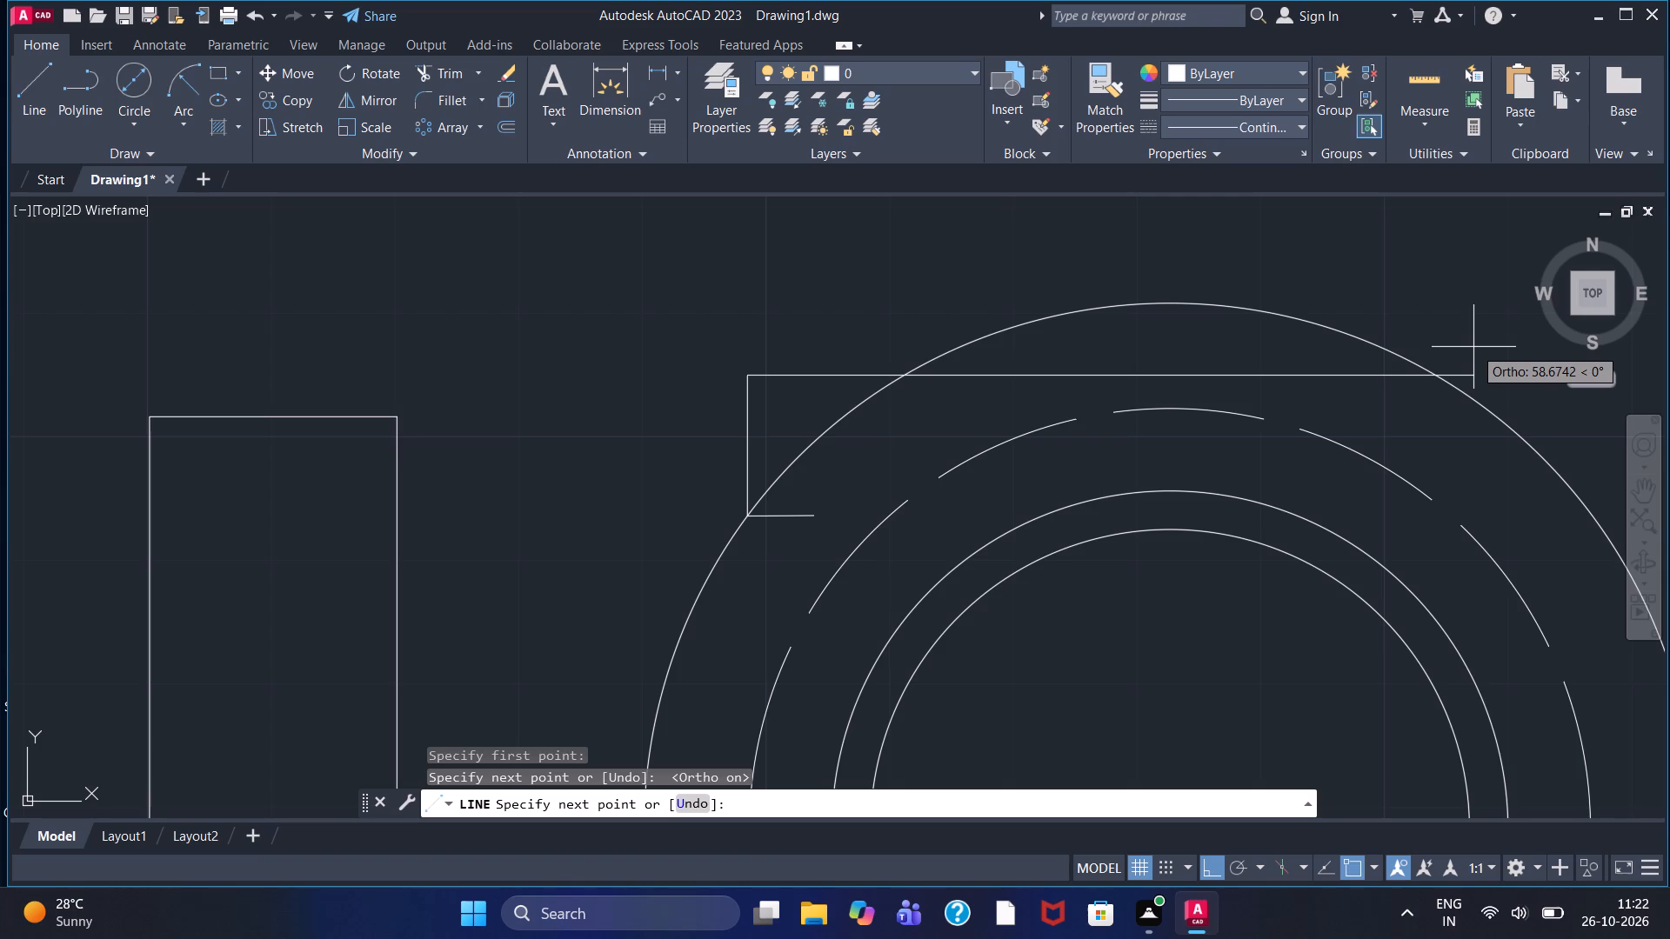
key("Escape")
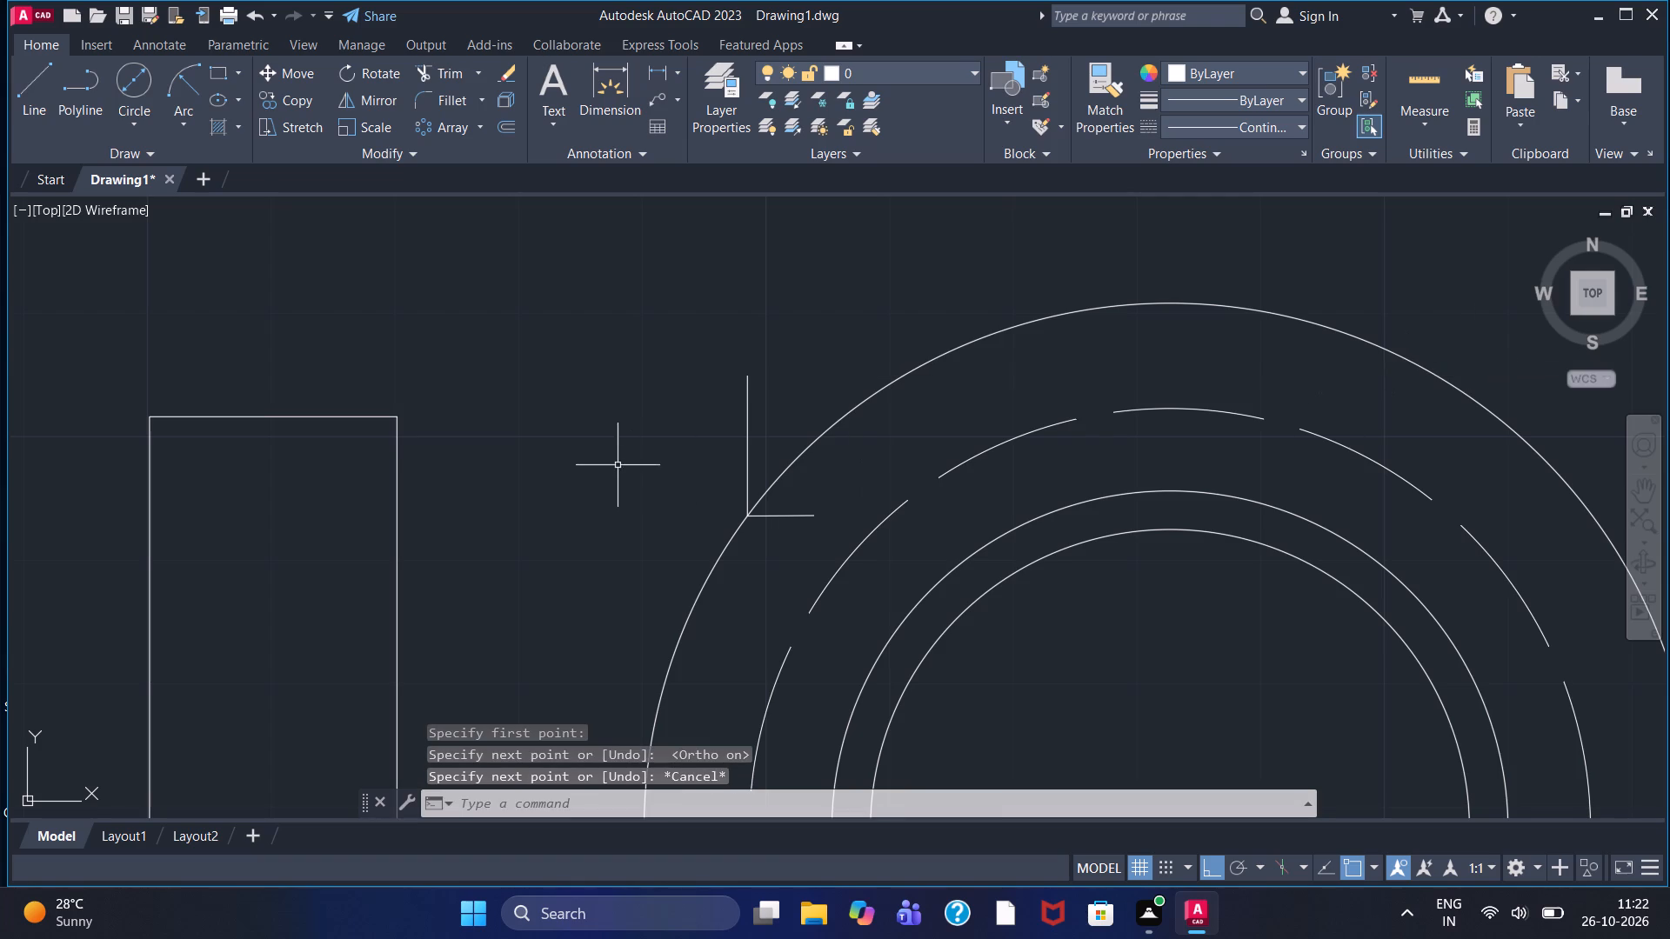
Draw horizontal lines from the dashed circle's top point, about 40 long leftward and about 30 long rightward, both reaching past the outer circle.
left_click(24, 96)
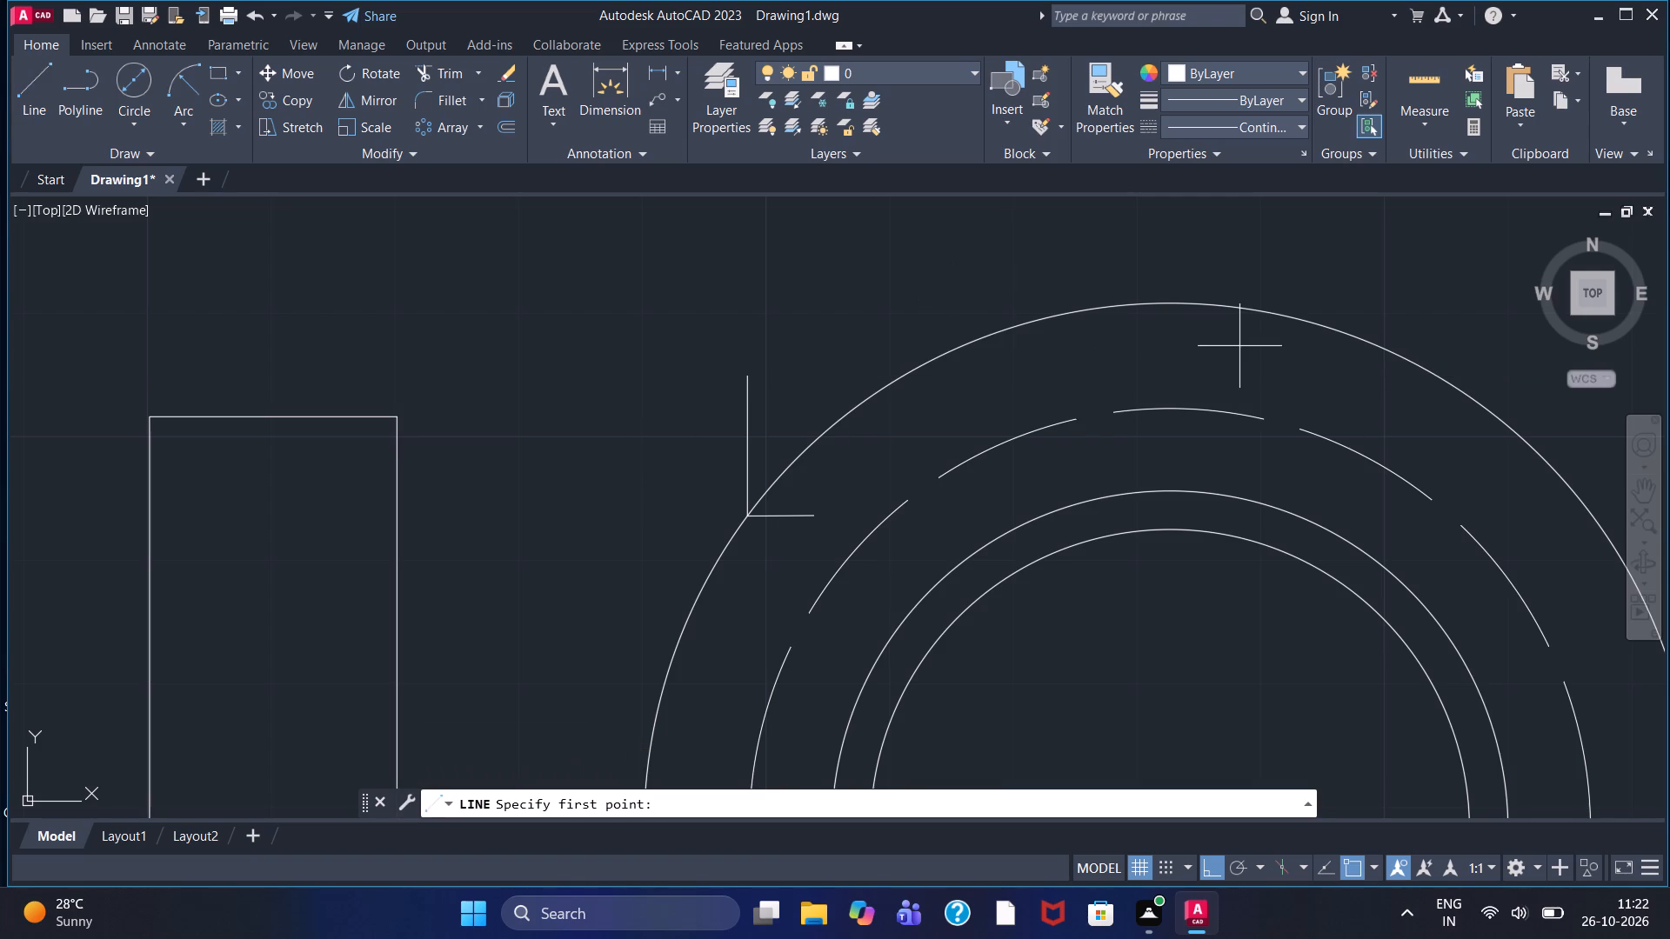
left_click(1171, 411)
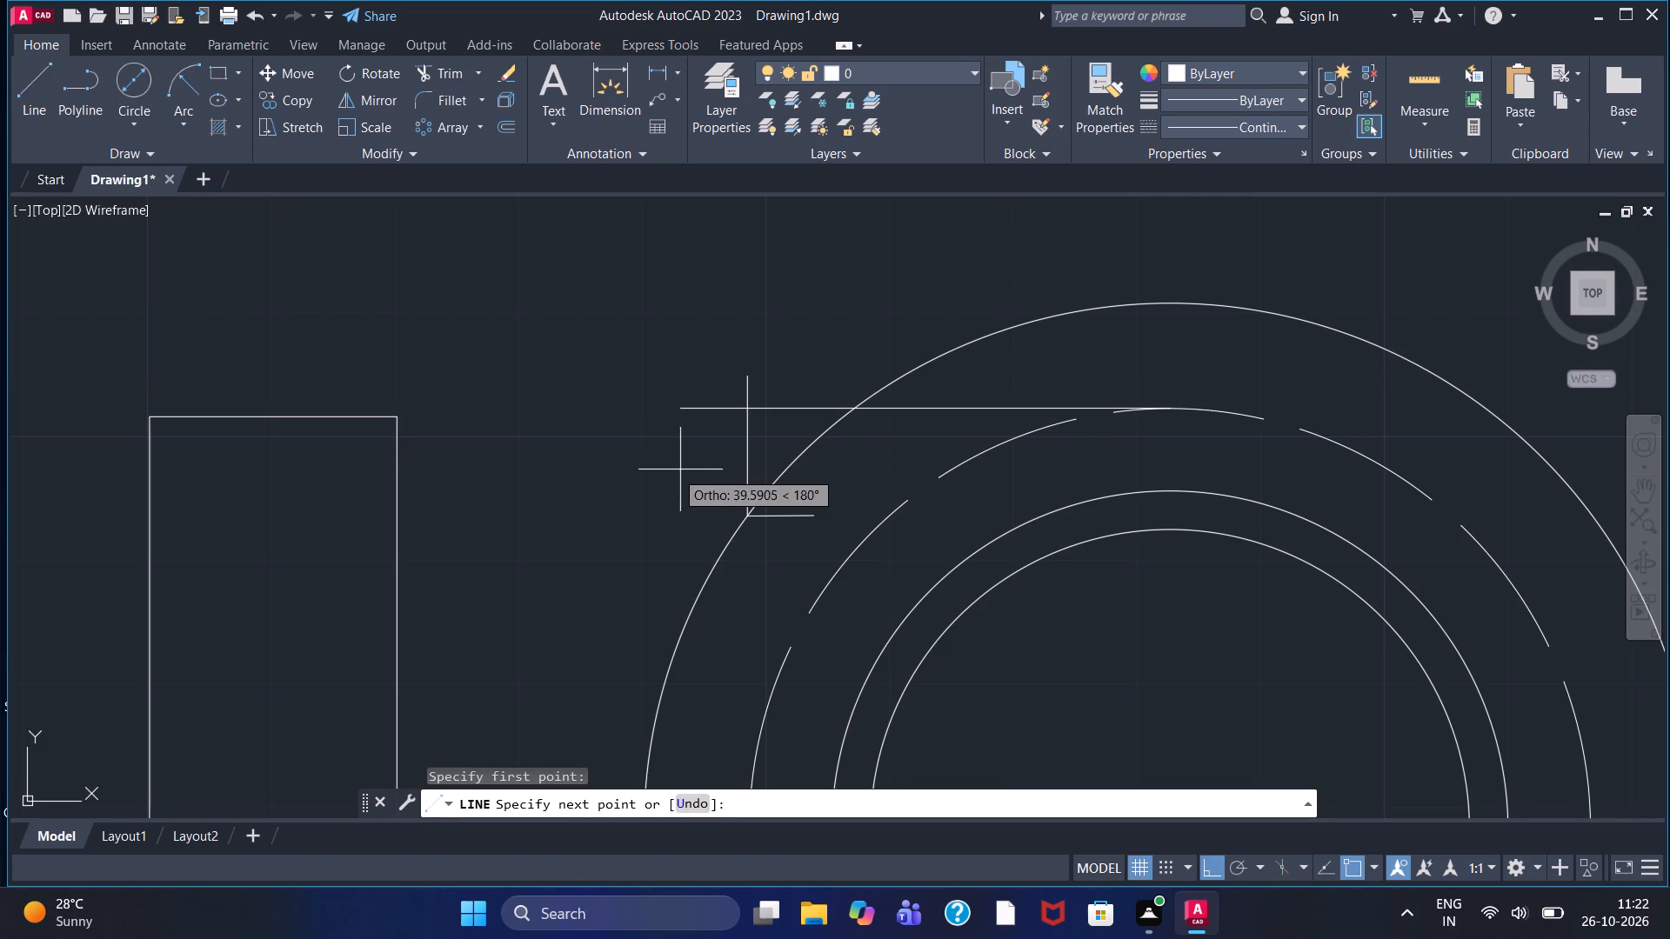
double_click(672, 470)
key("Escape")
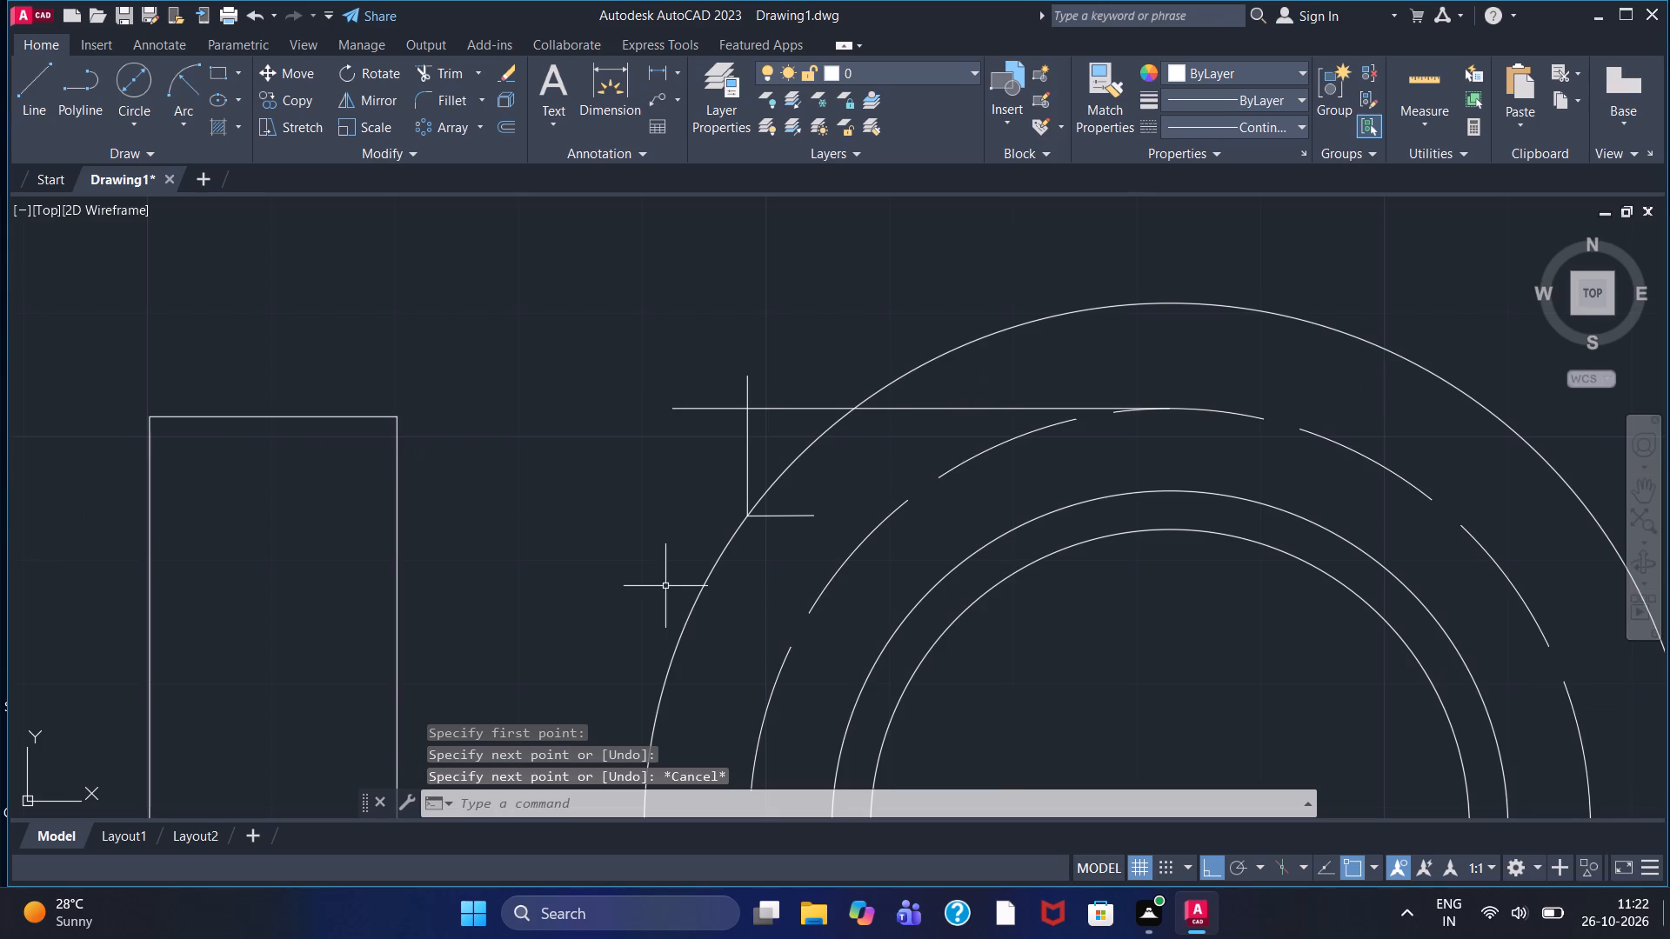
left_click(51, 83)
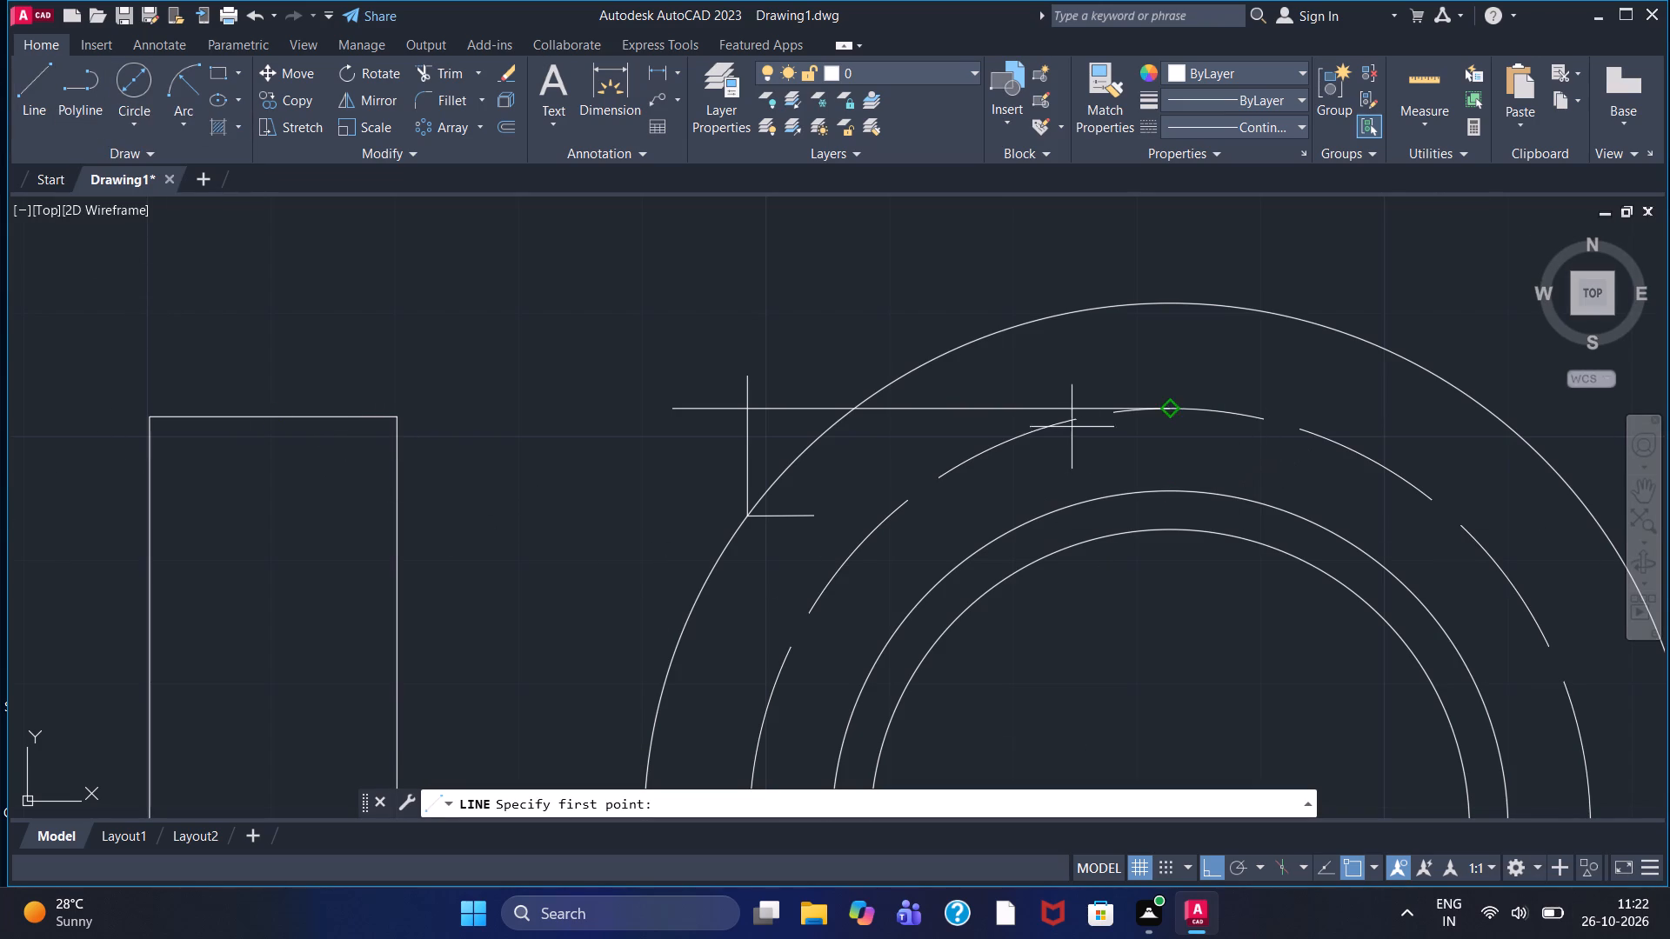
left_click(1168, 411)
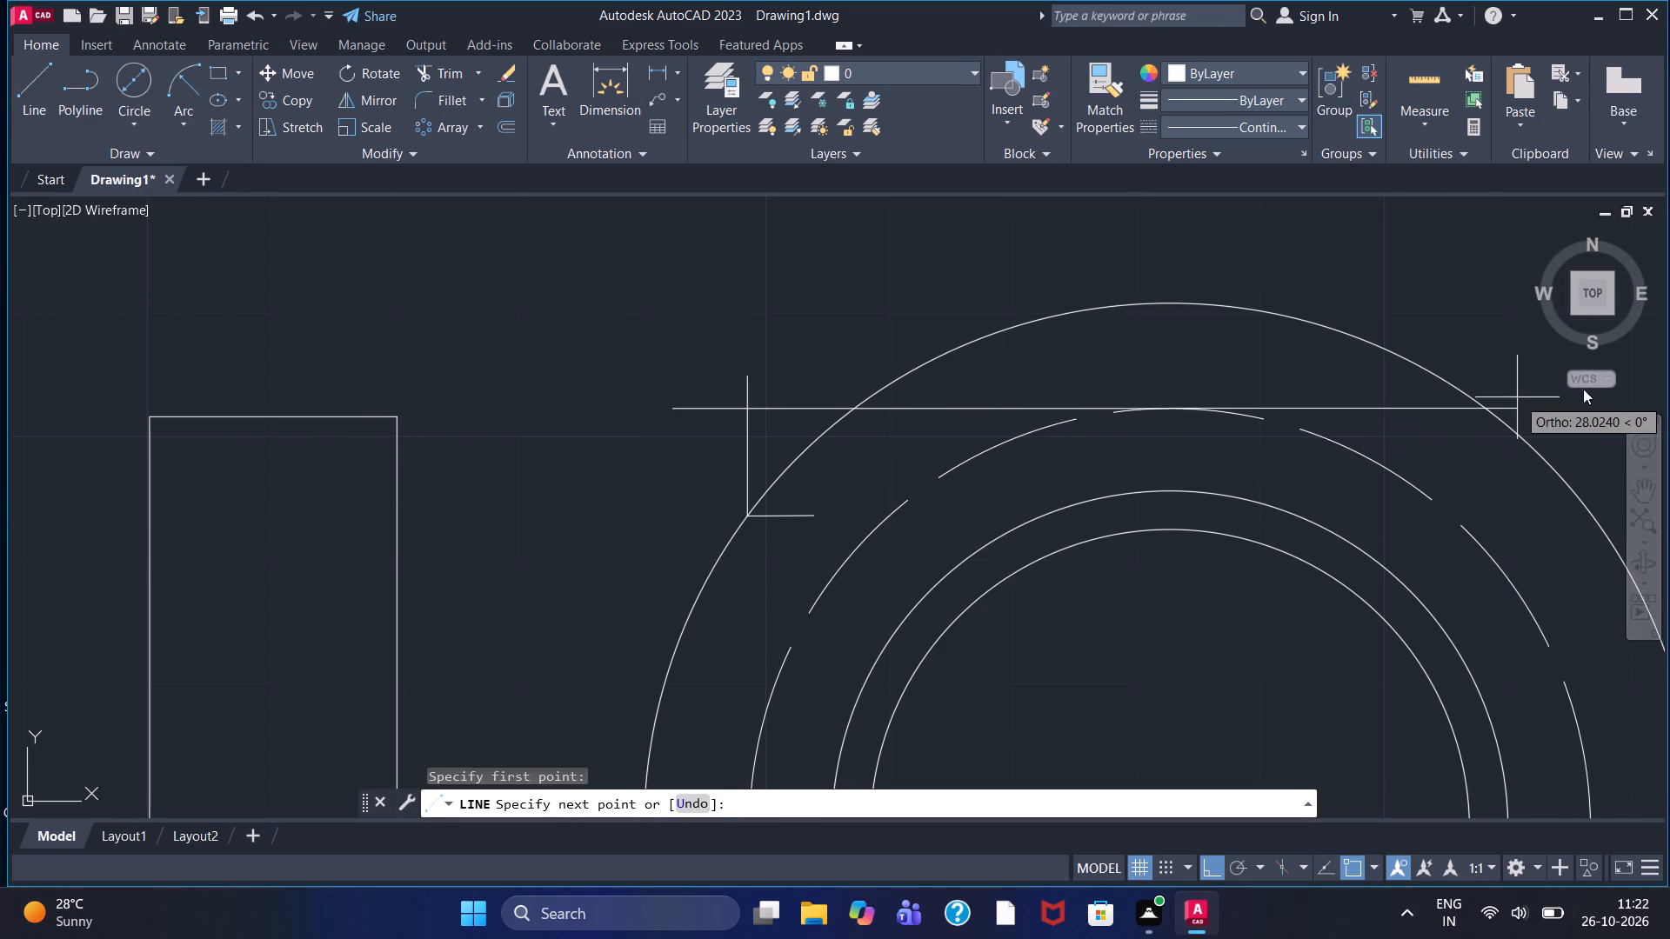
left_click(1548, 412)
right_click(1544, 405)
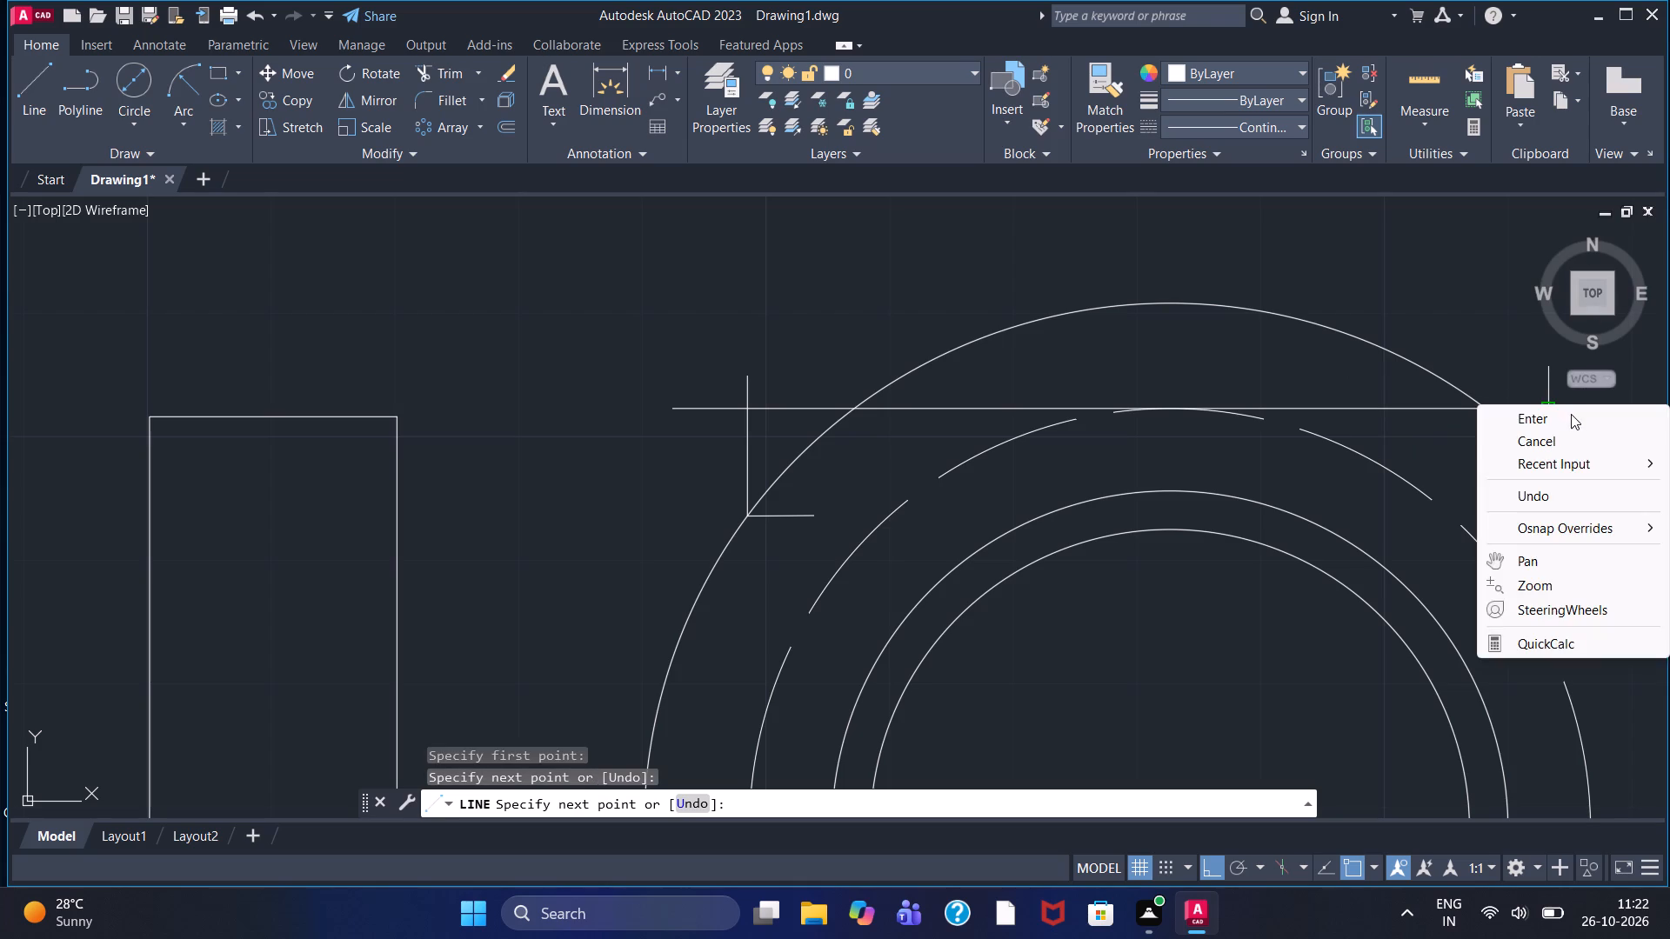
left_click(1571, 414)
Trim off the overhanging ends of the vertical and horizontal lines, the short inner line, and the outer circle's arc above the horizontal line.
middle_click_drag(1419, 334, 1152, 290)
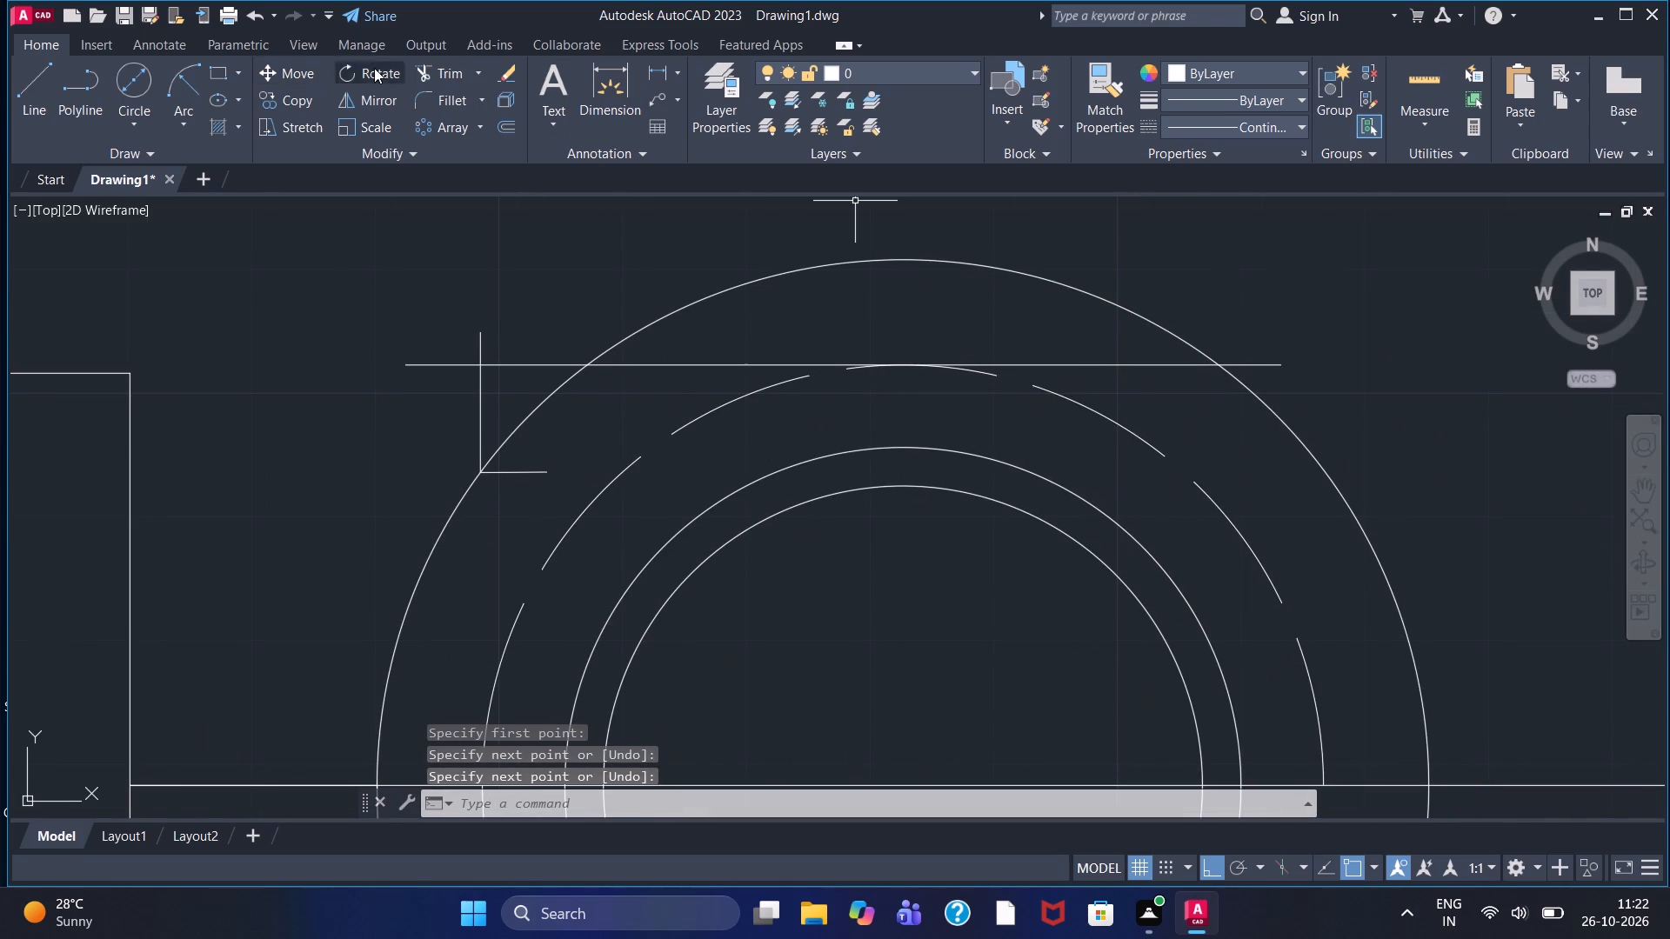
left_click(440, 74)
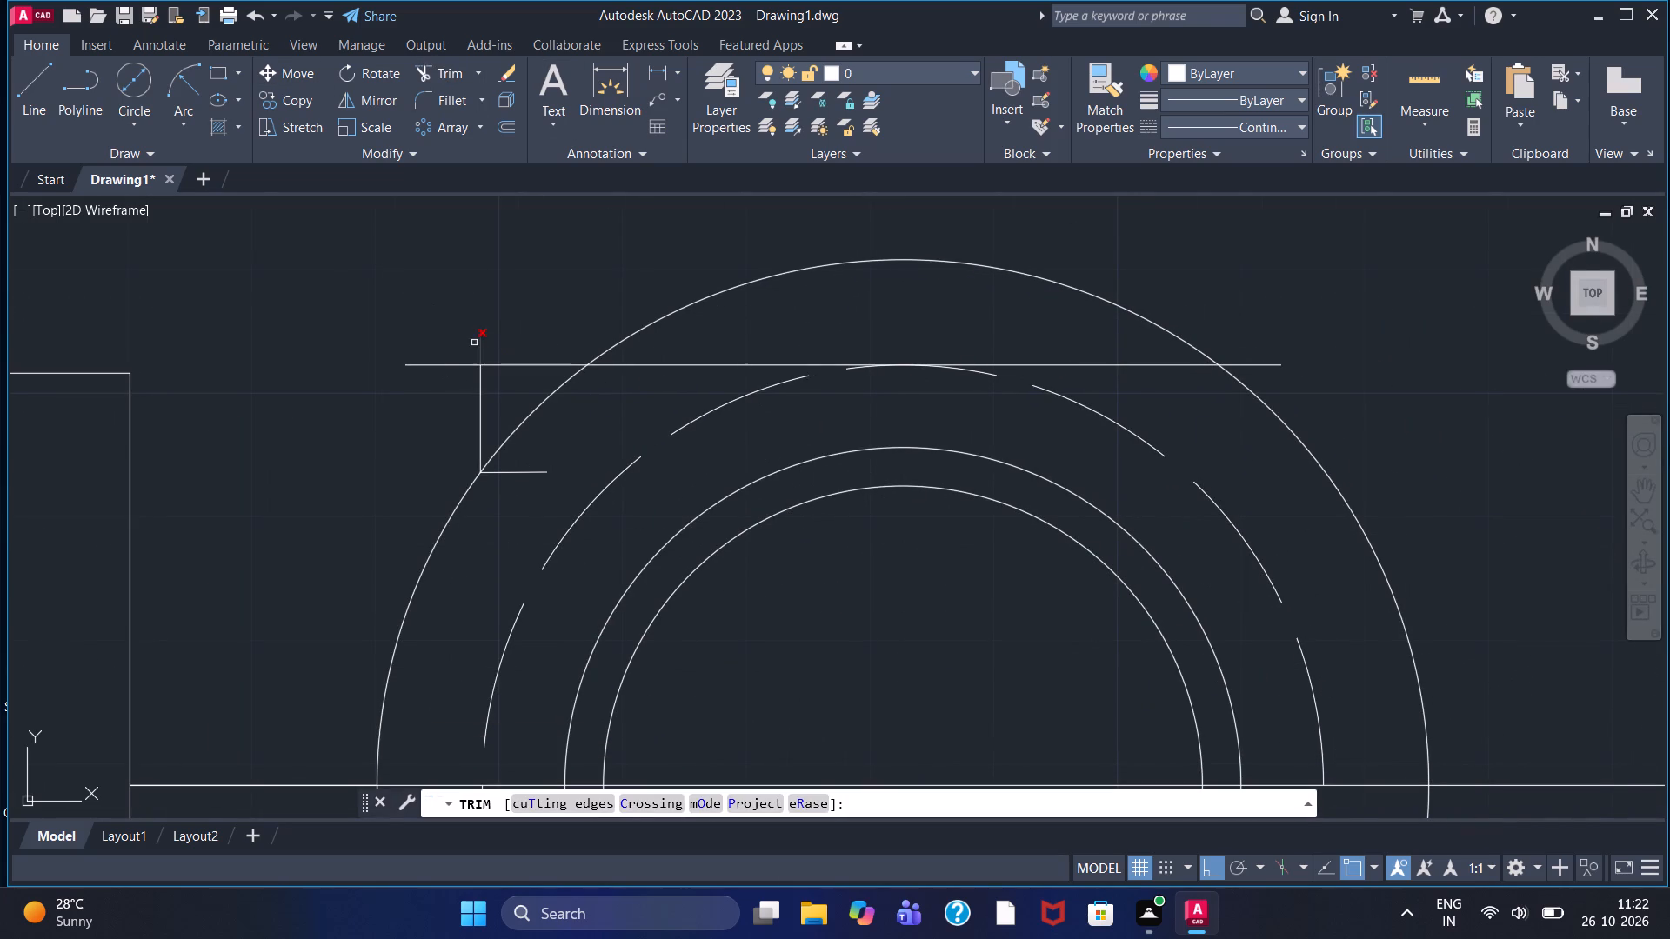
left_click(481, 341)
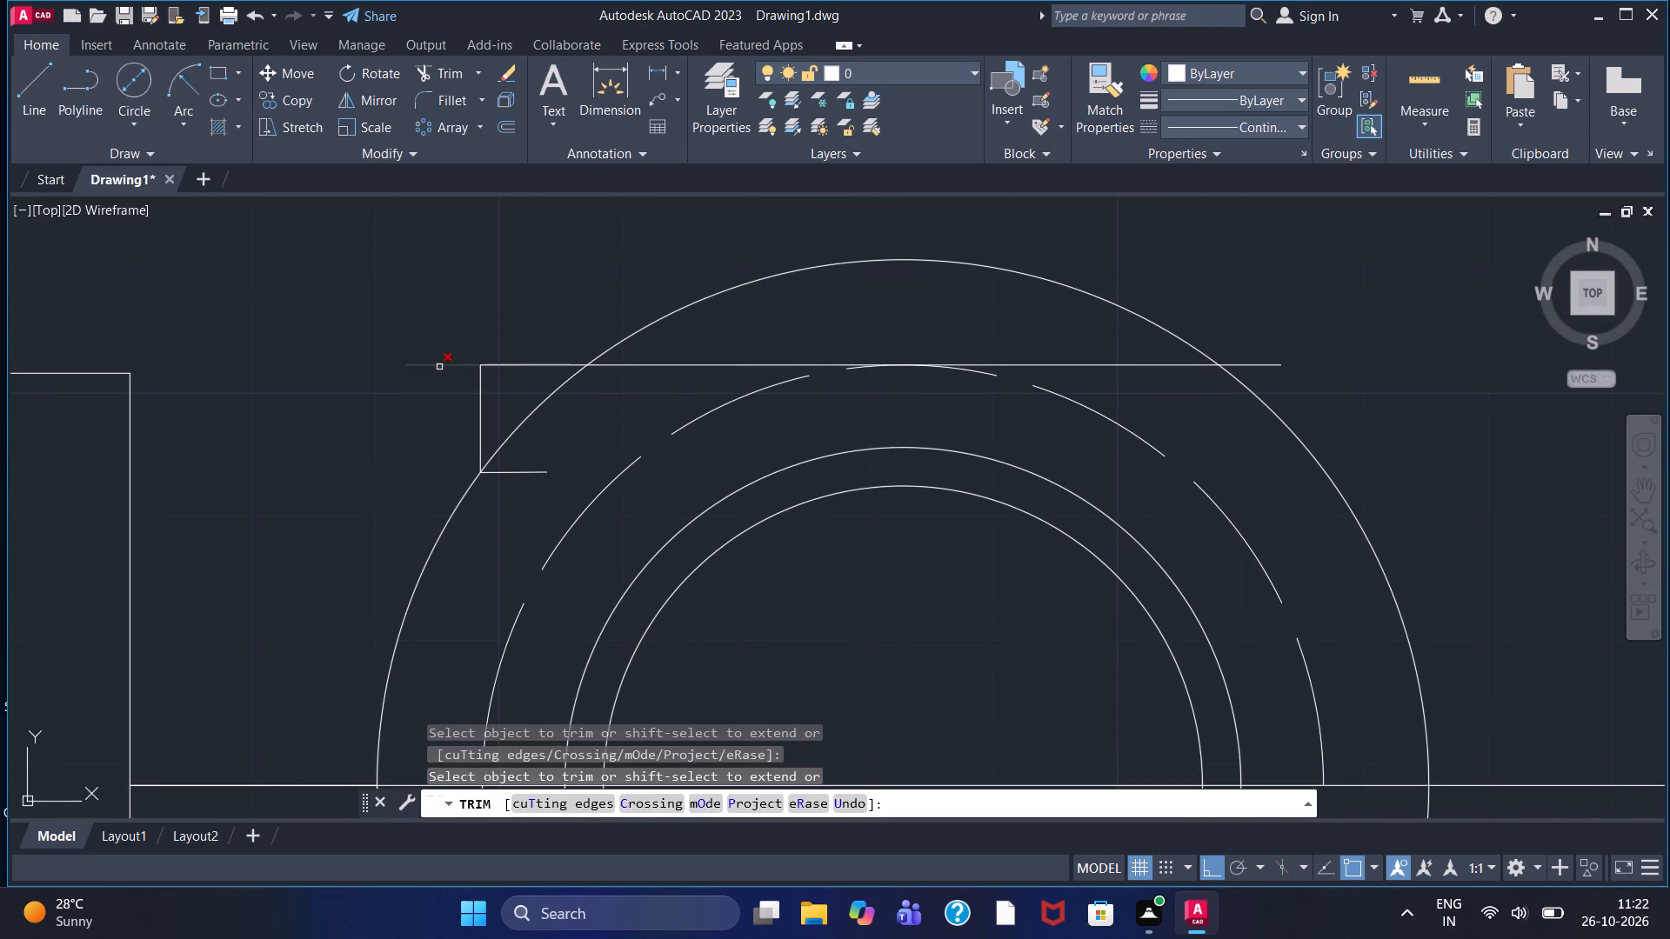
left_click(439, 367)
left_click(527, 469)
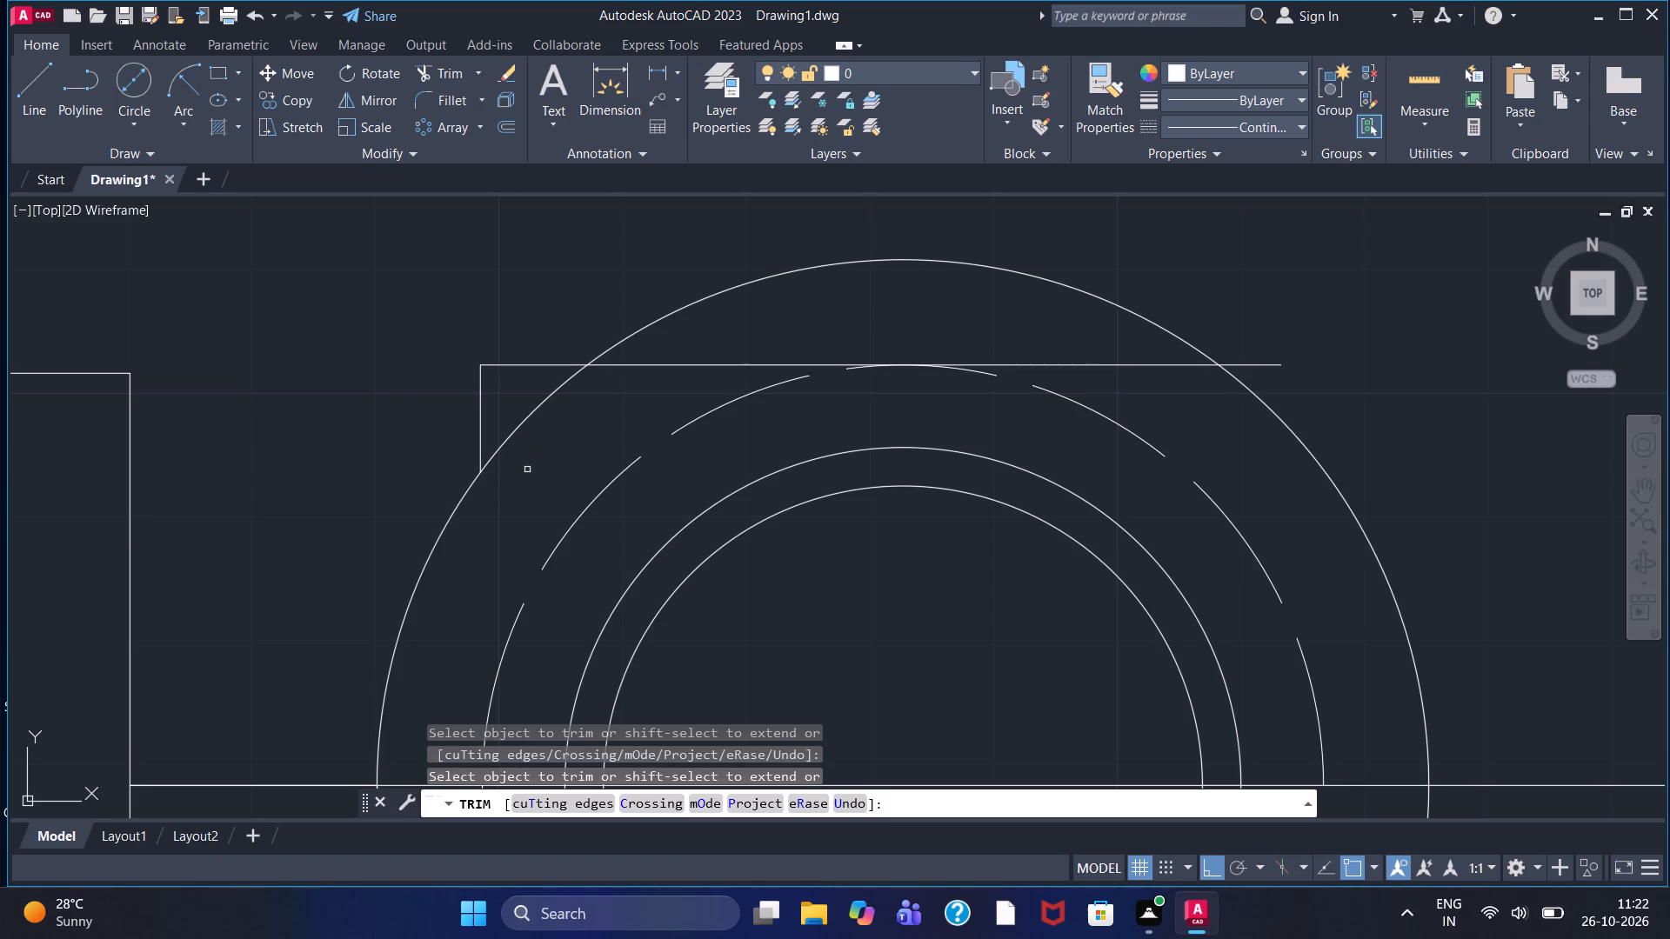
left_click(1269, 363)
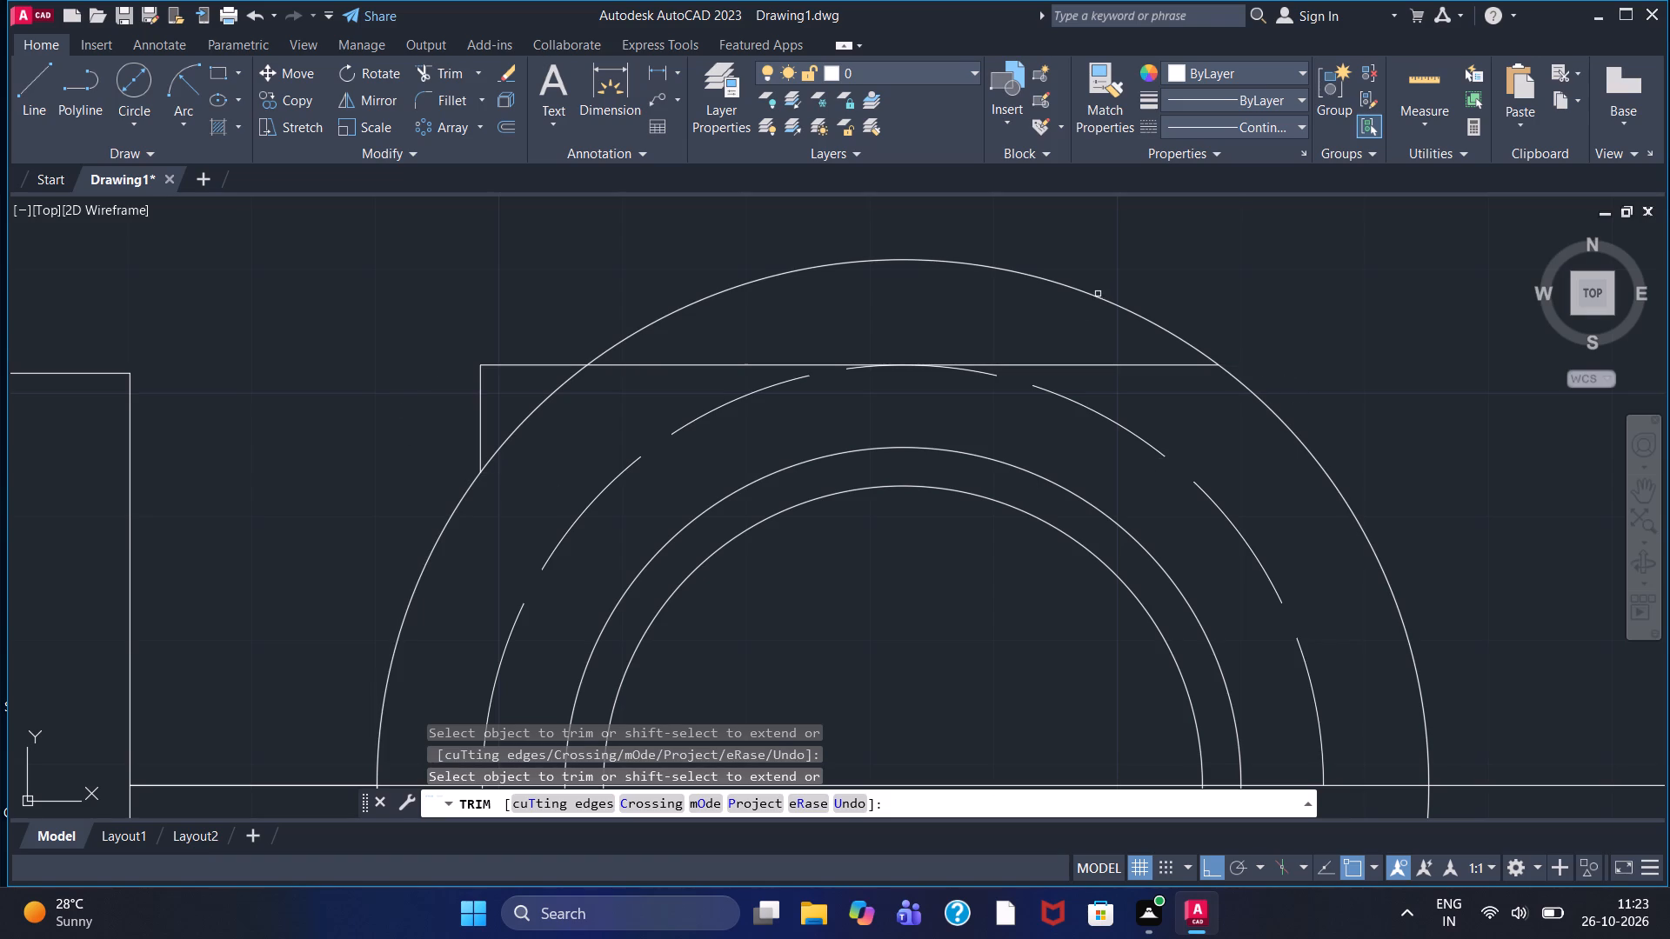
left_click(1097, 295)
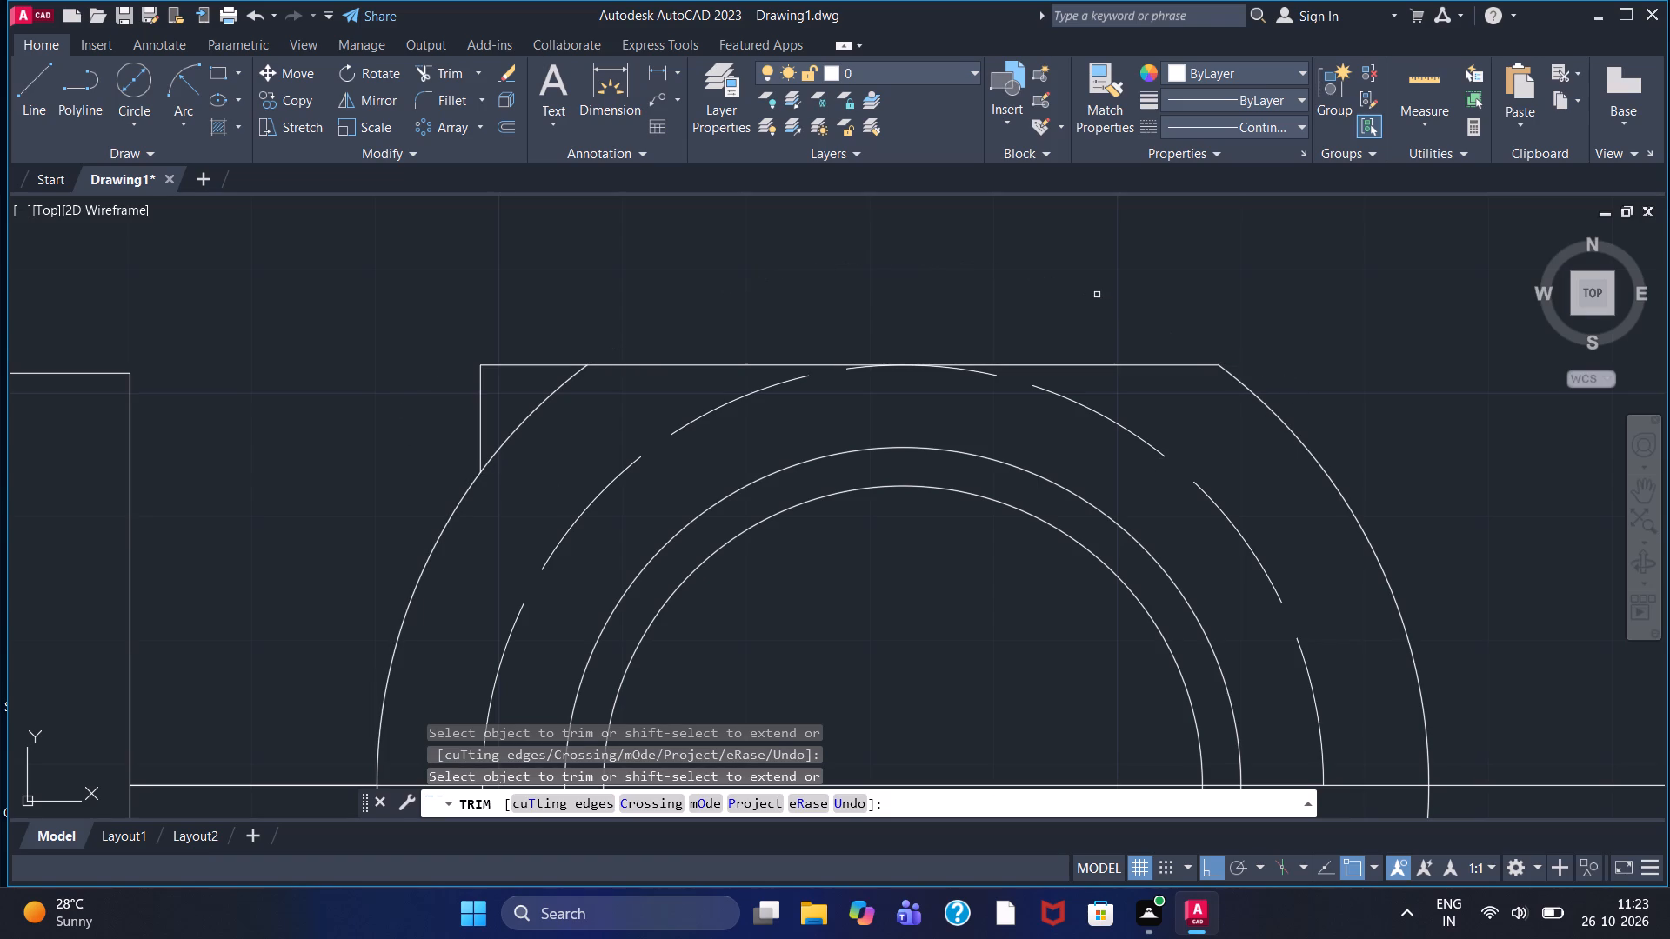
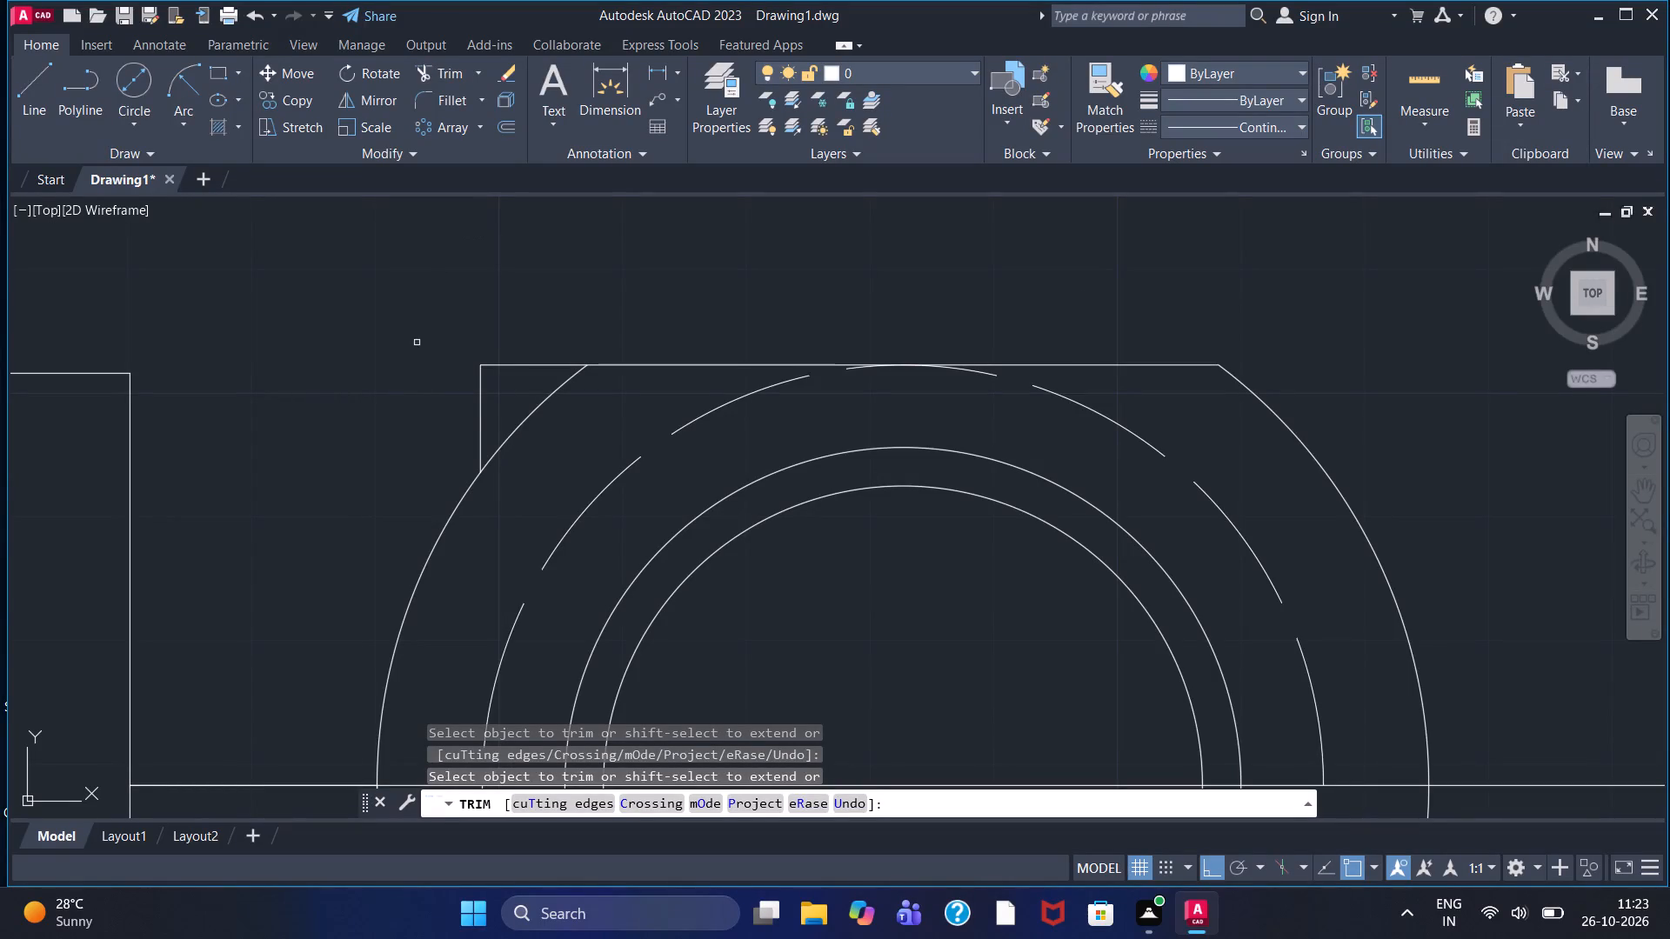
Trim away the outer circle's upper-left arc between the short vertical line and the top horizontal line.
left_click(518, 421)
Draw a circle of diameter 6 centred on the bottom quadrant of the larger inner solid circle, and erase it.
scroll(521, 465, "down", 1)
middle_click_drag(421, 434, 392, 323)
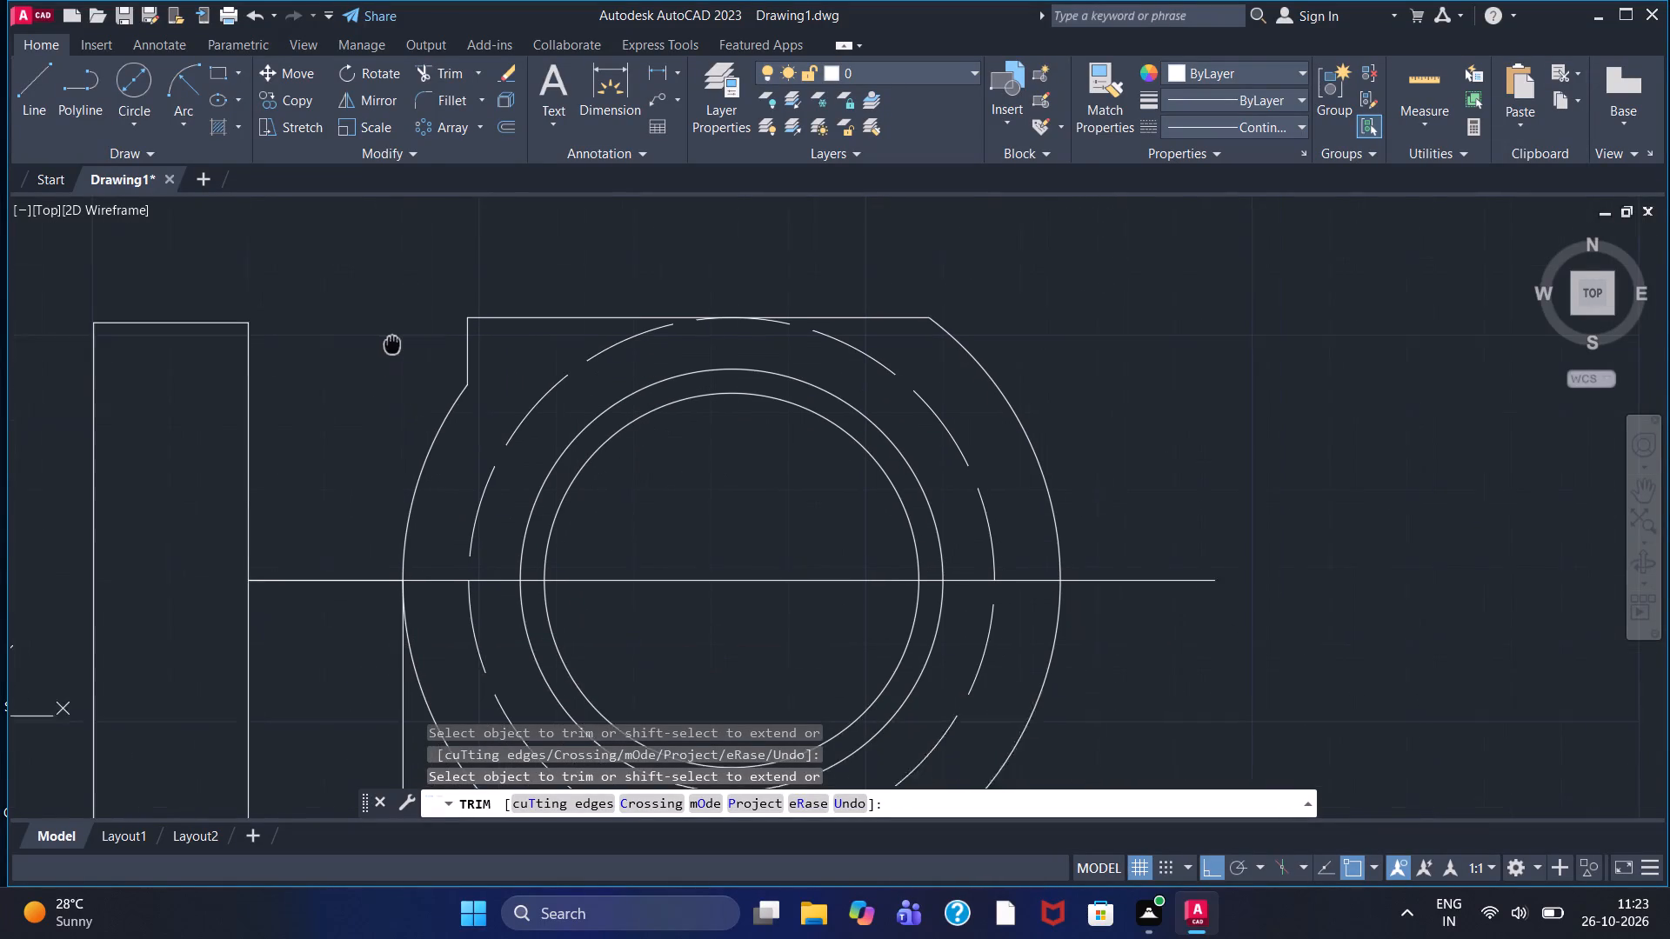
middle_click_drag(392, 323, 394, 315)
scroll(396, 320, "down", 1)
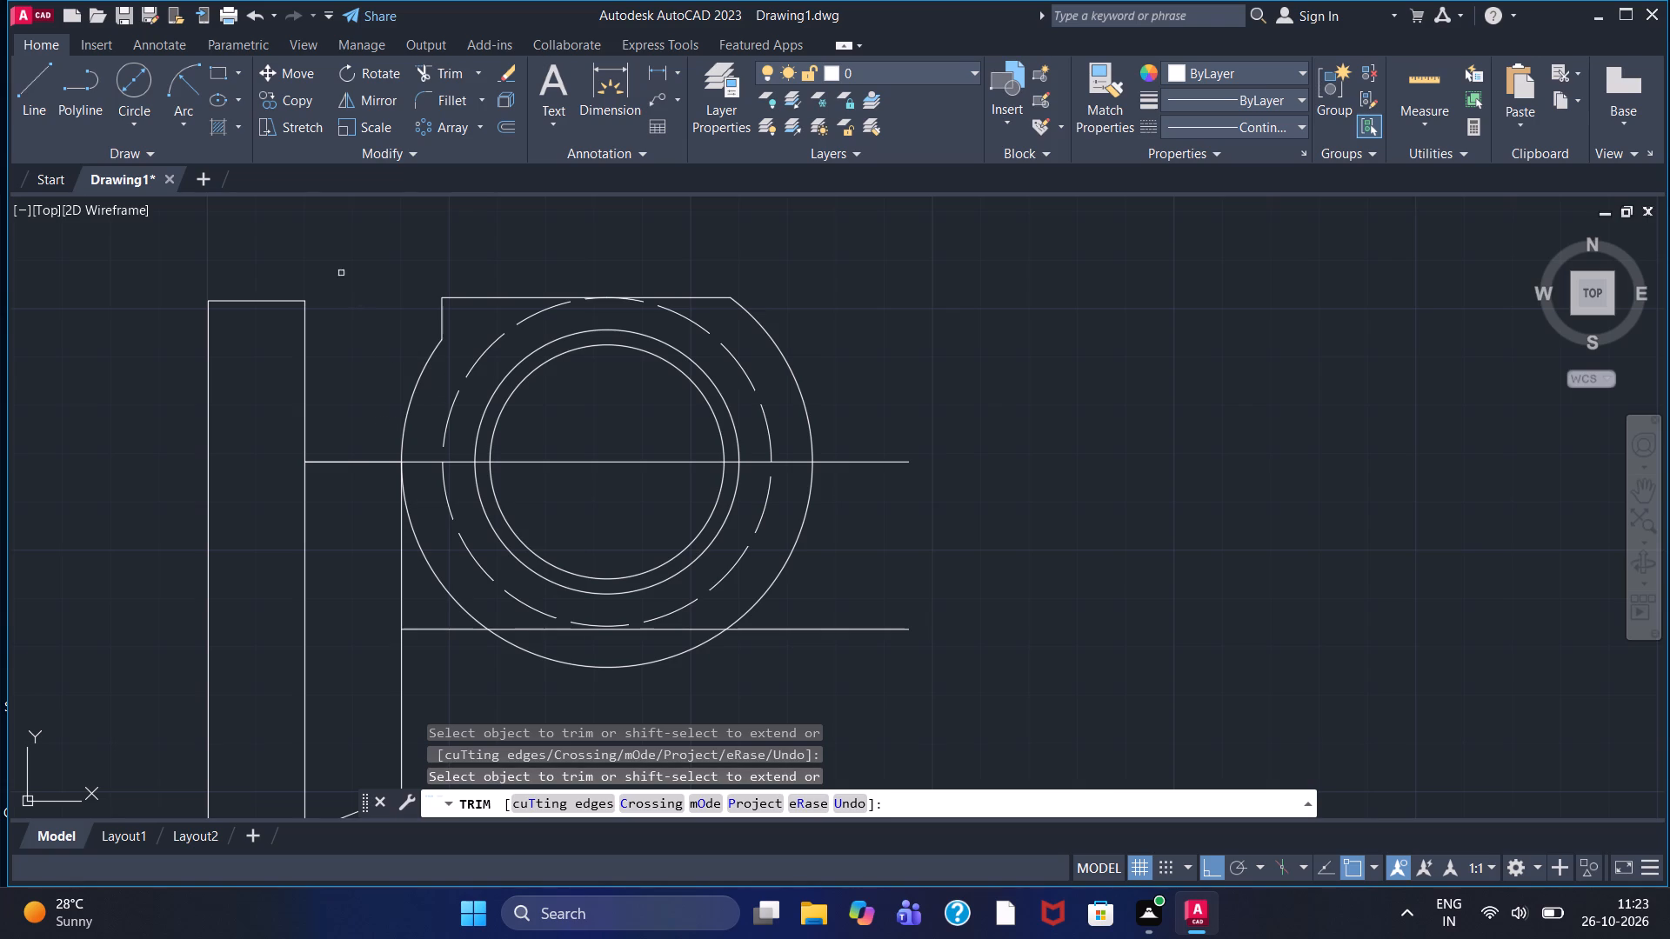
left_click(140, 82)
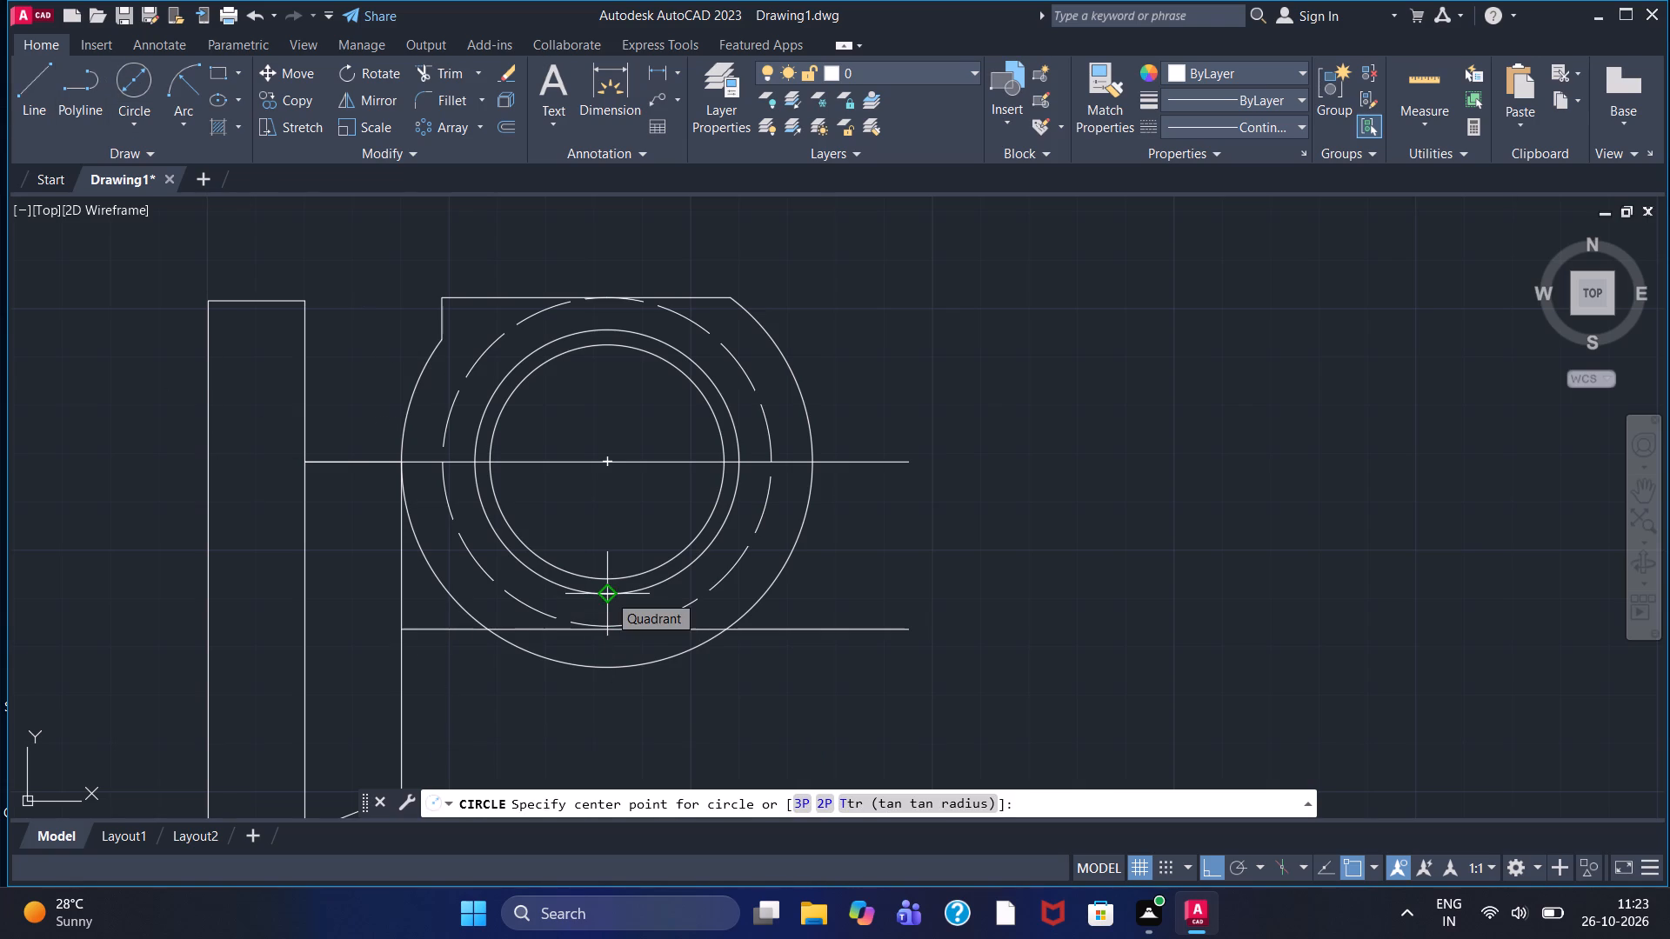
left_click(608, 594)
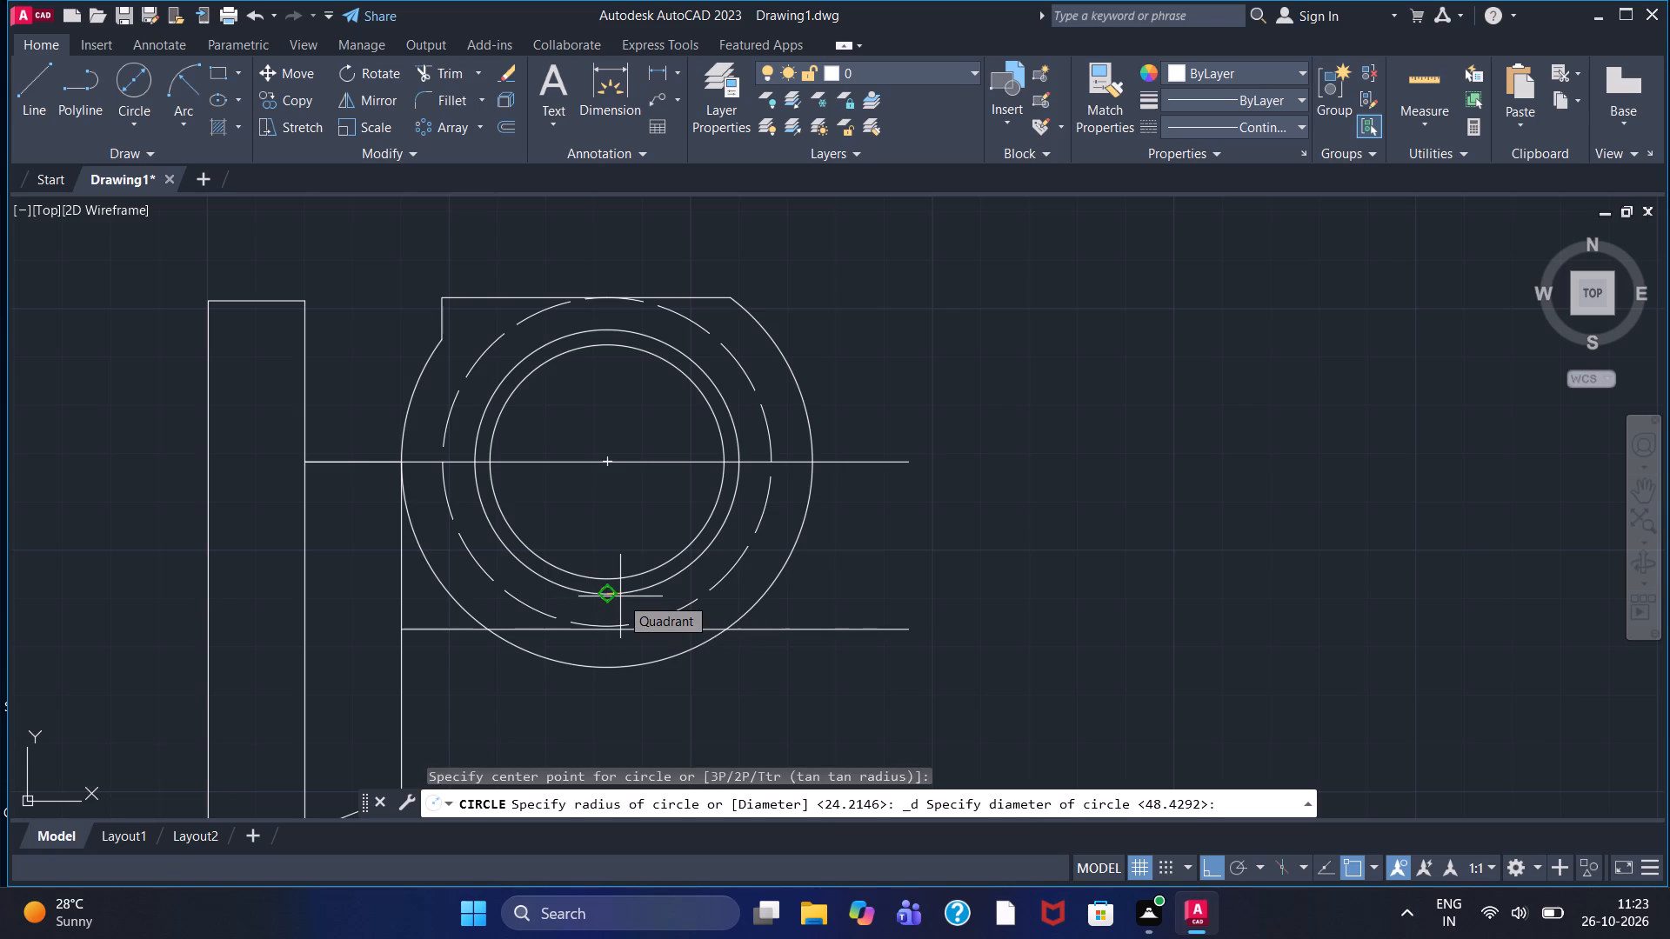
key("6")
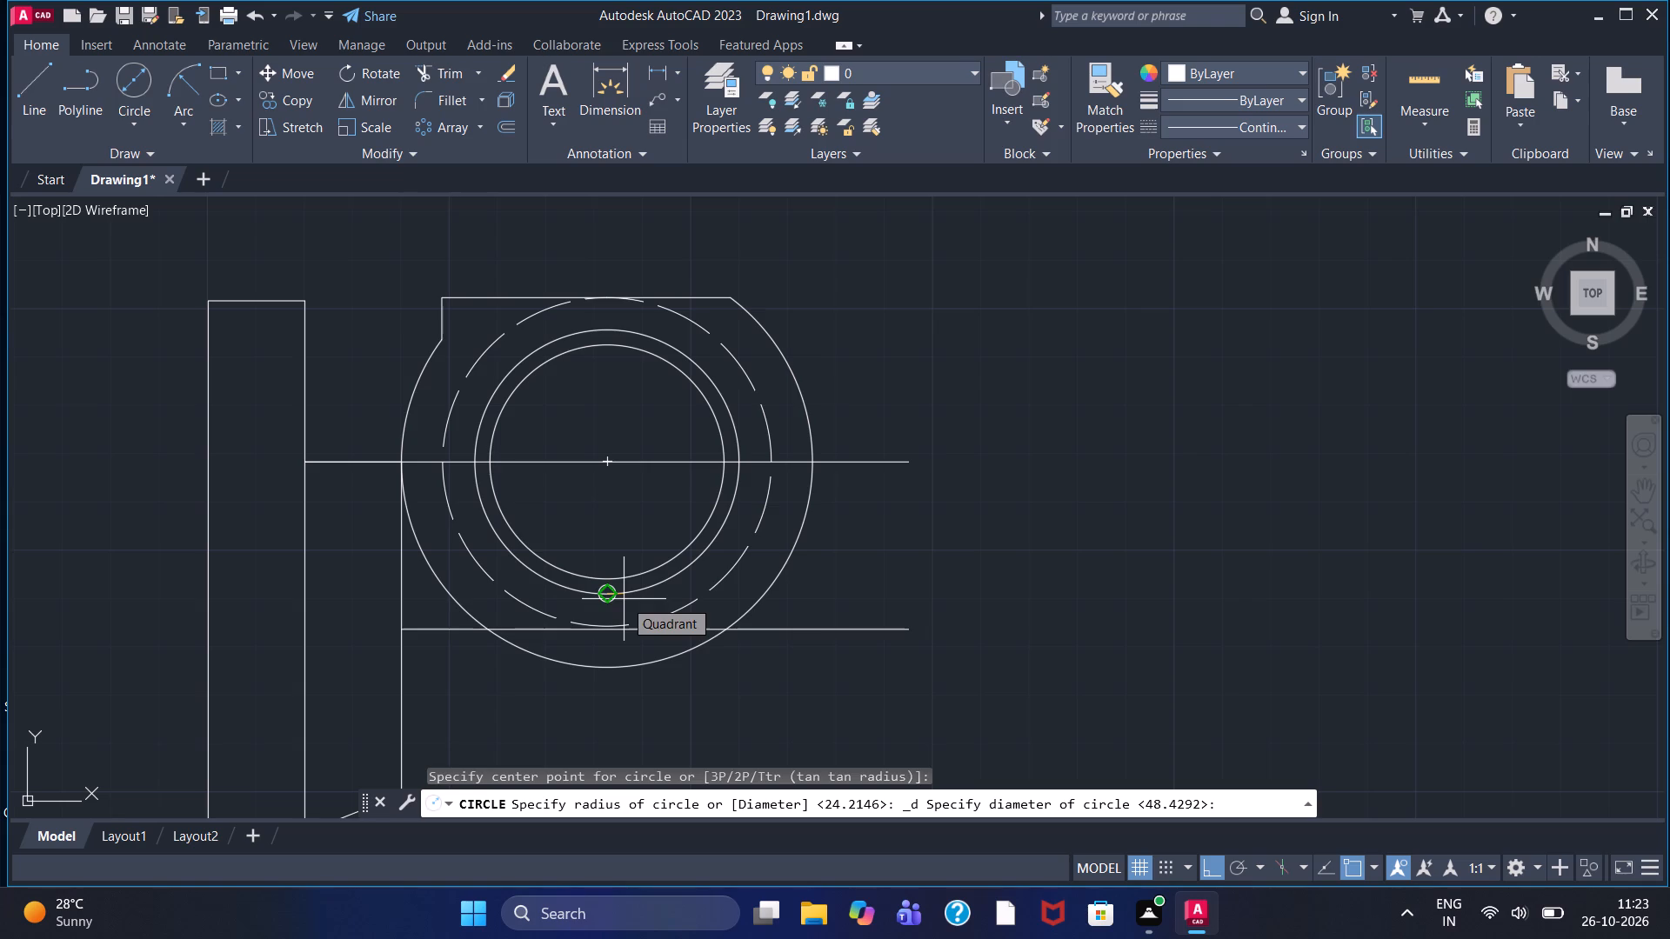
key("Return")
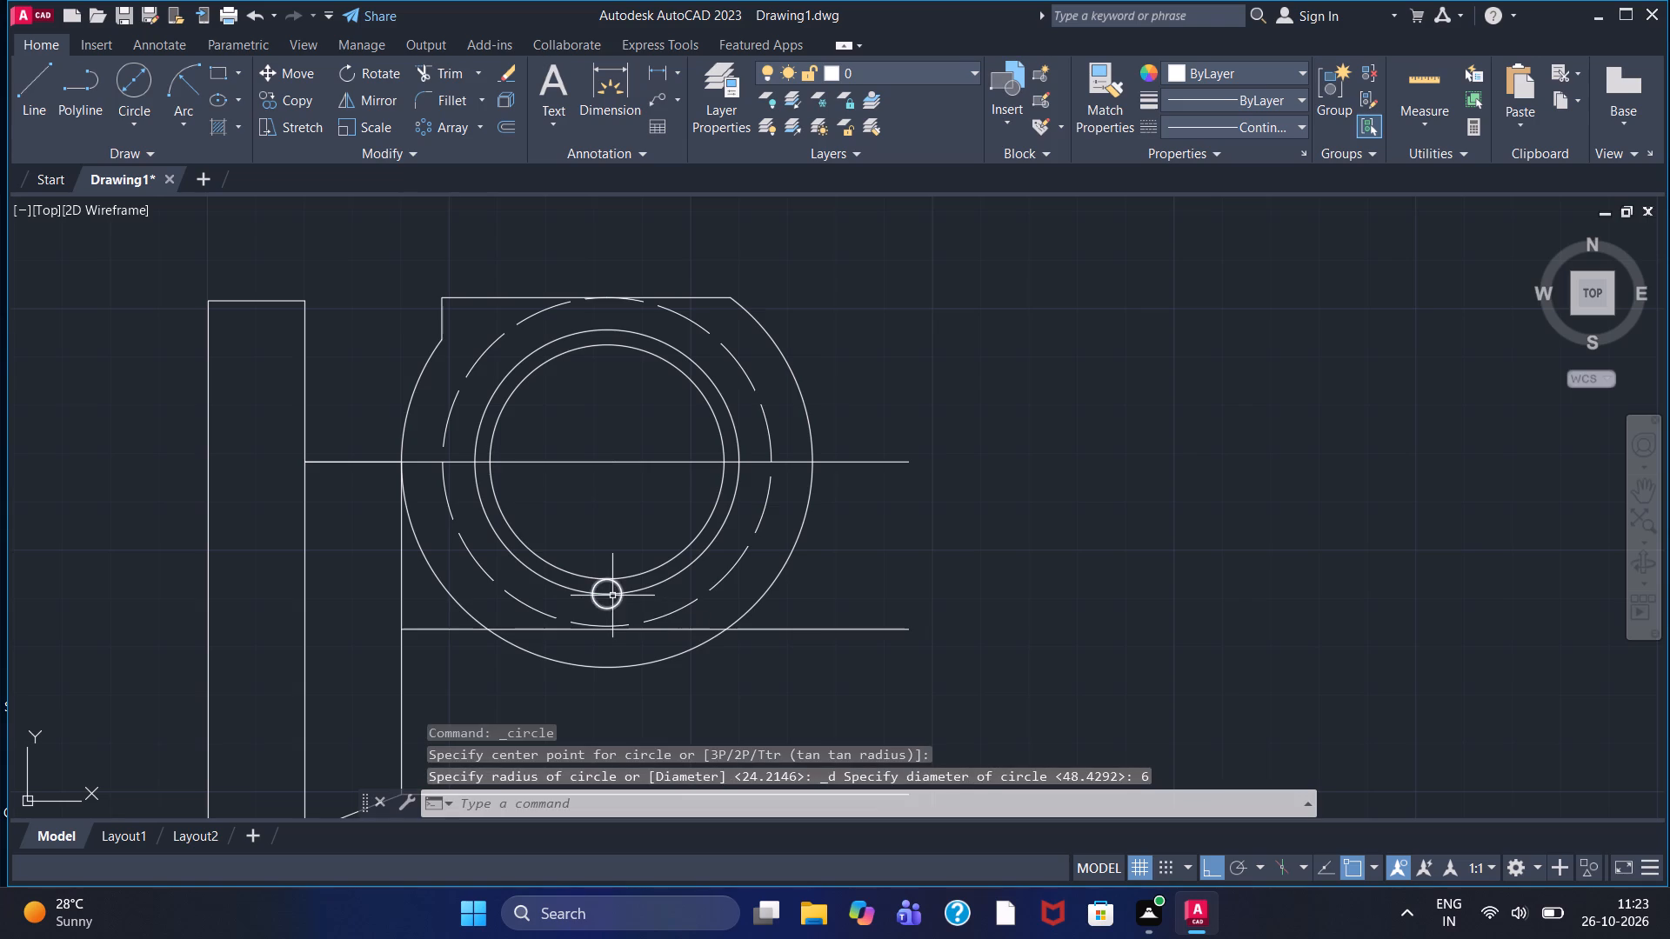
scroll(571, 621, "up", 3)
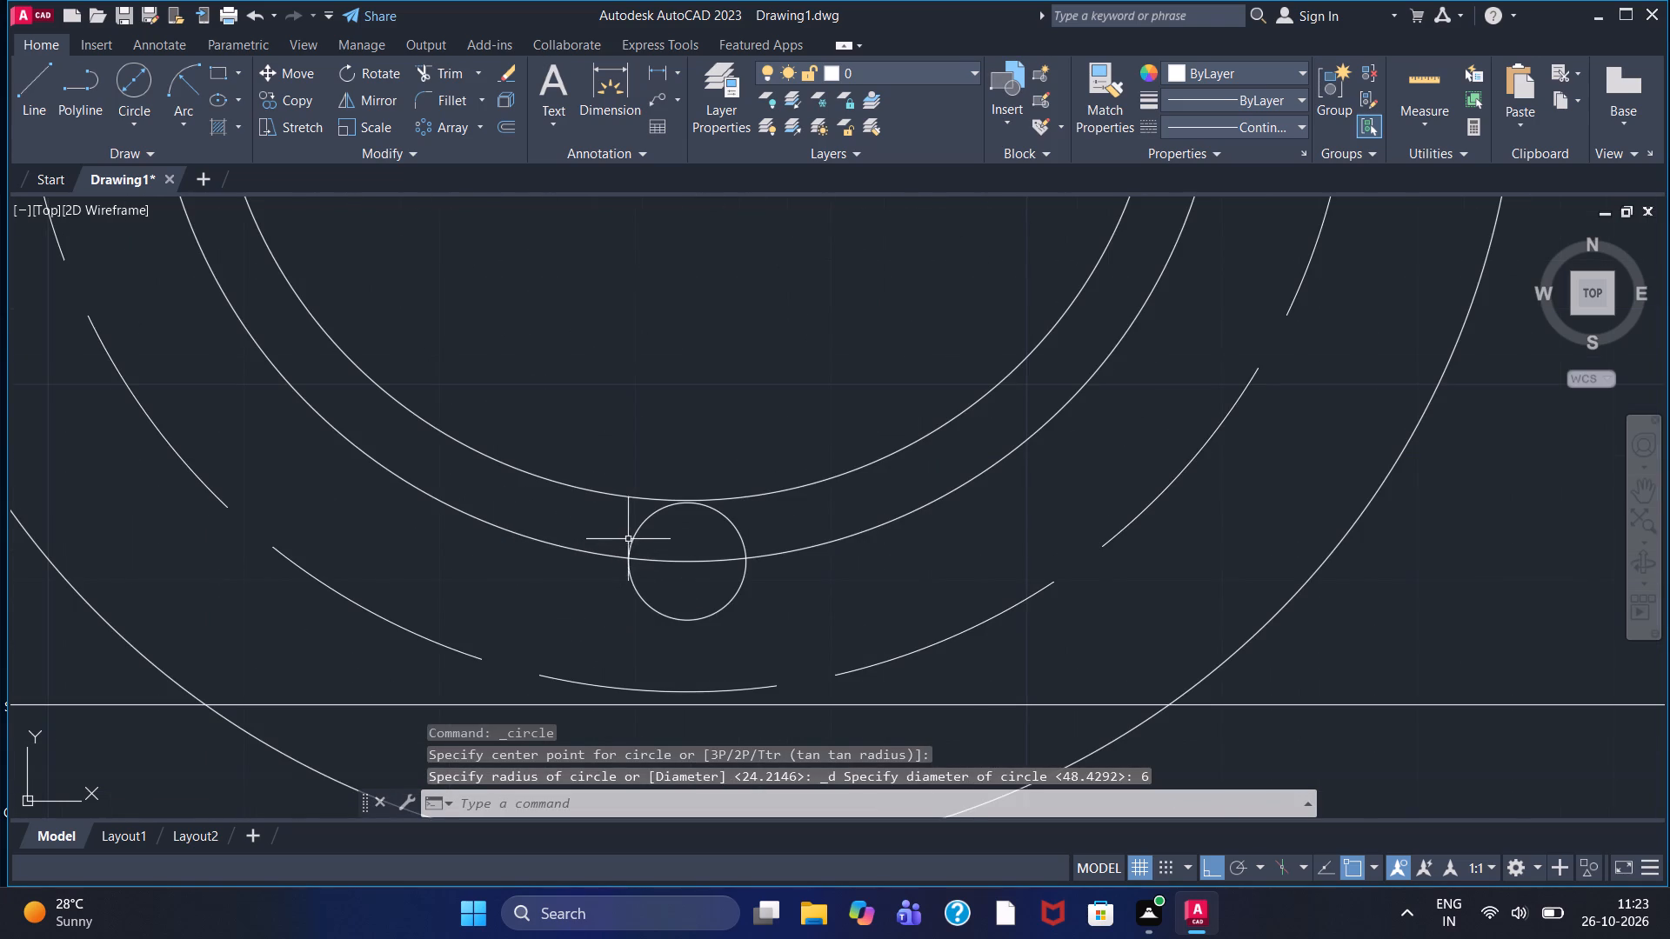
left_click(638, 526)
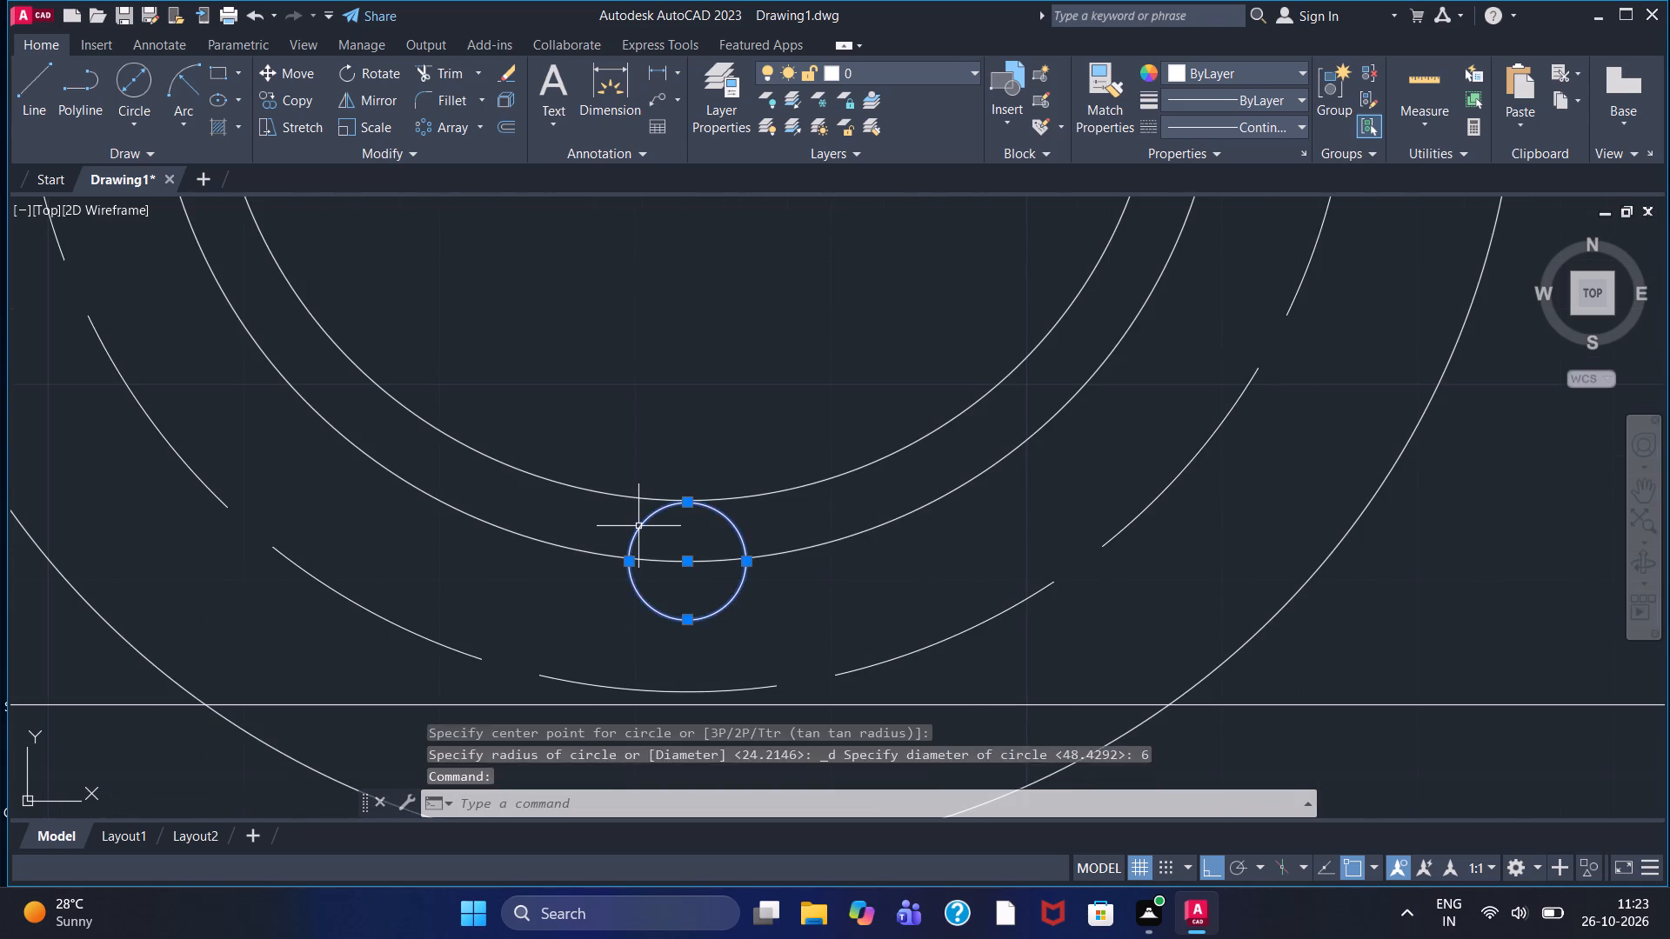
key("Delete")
Draw a circle of diameter 3 centred on the bottom quadrant of the larger inner solid circle.
left_click(142, 80)
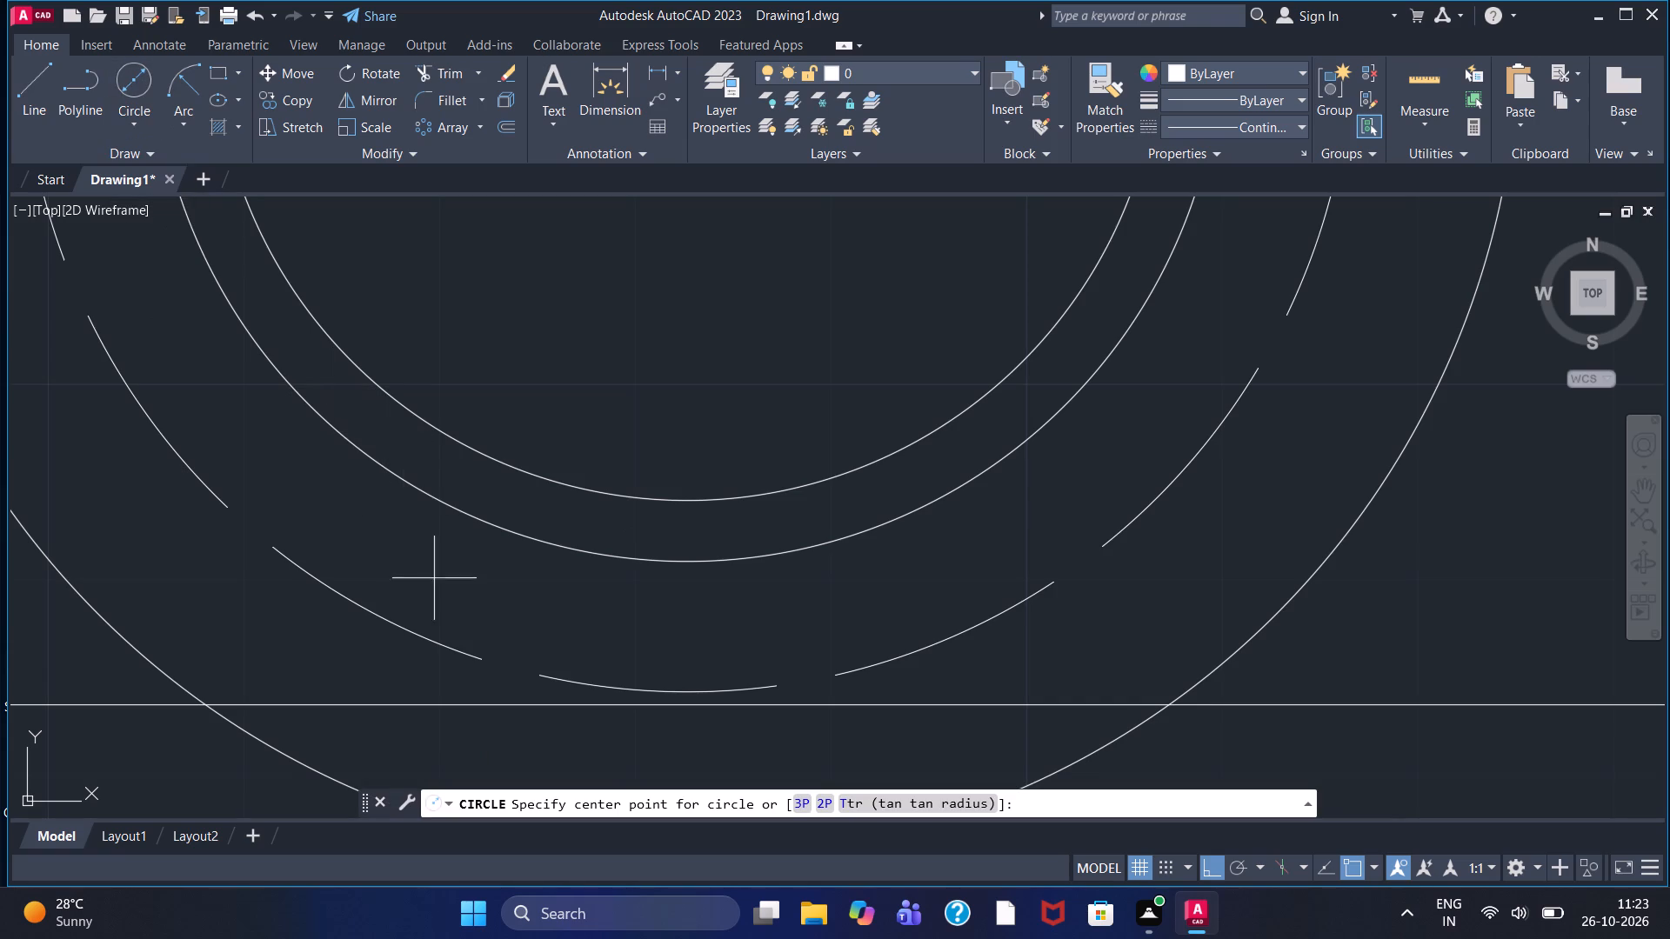
left_click(687, 560)
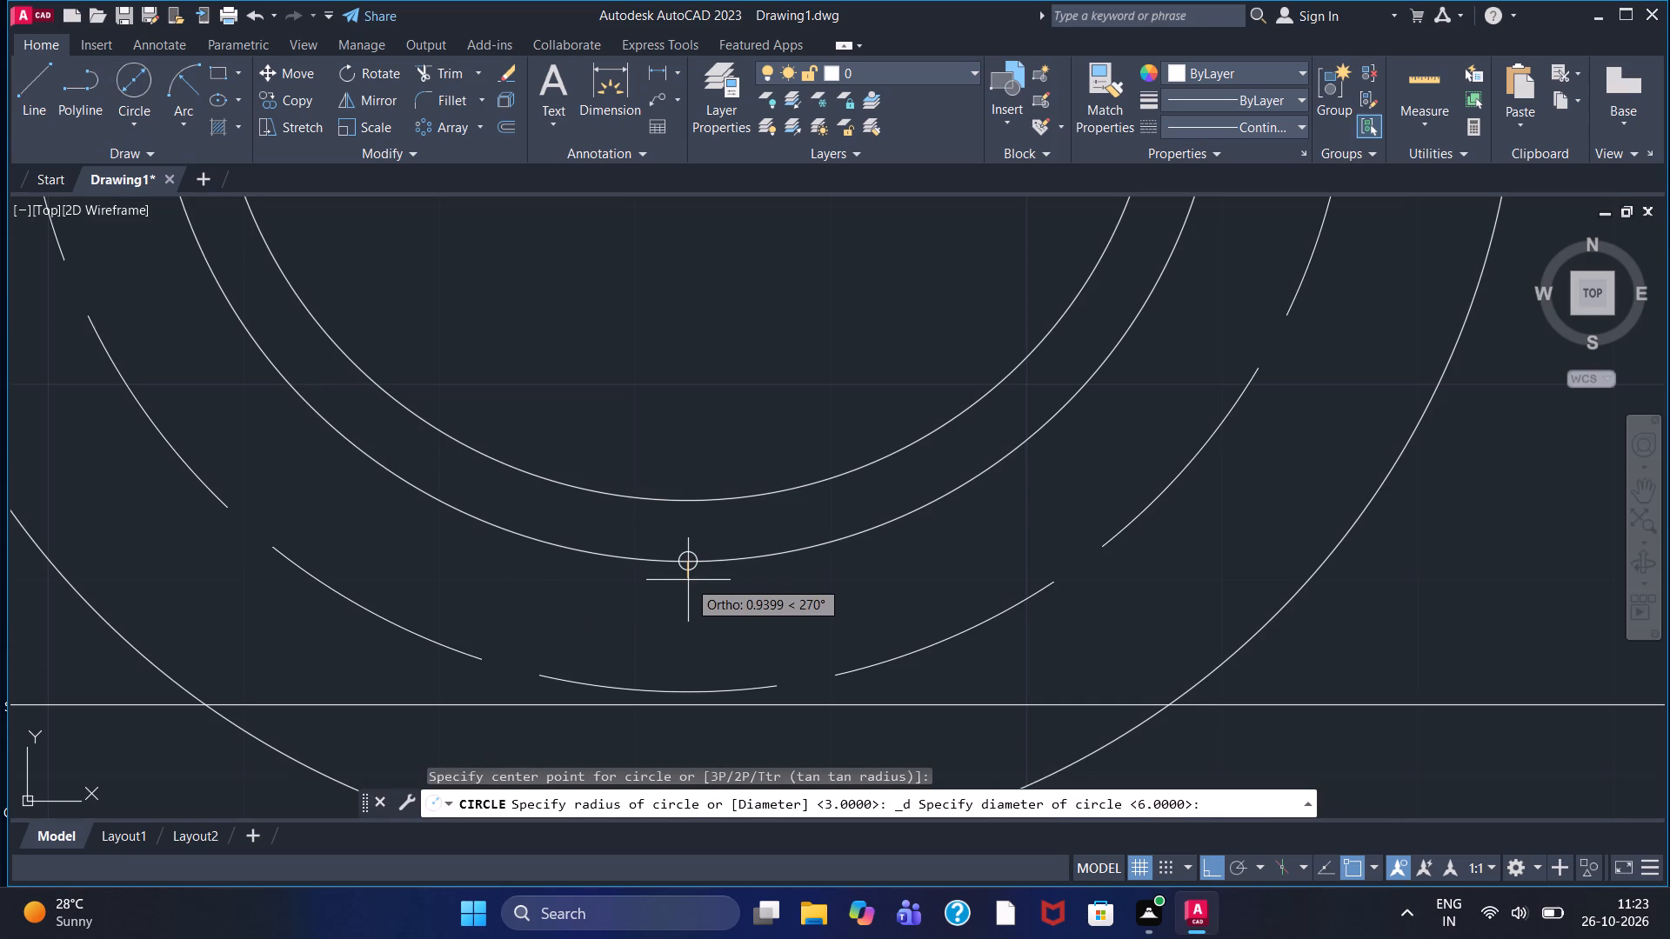
key("3")
key("Return")
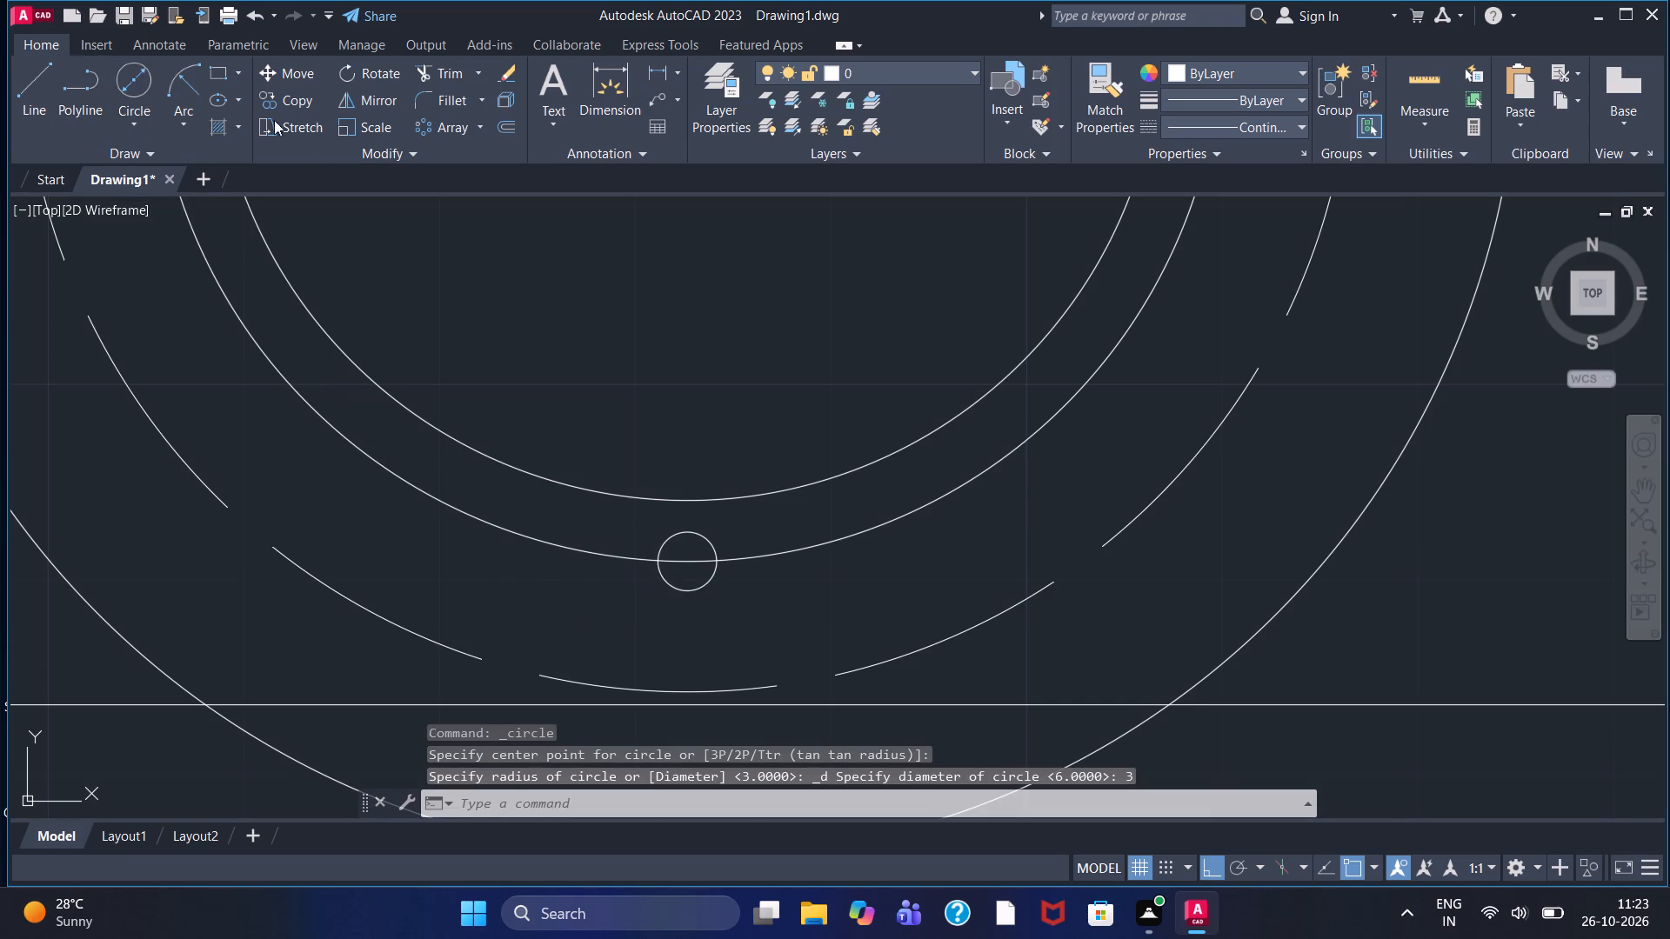
Polar-array the 3-diameter circle around the concentric circles' centre with 3 items.
left_click(440, 127)
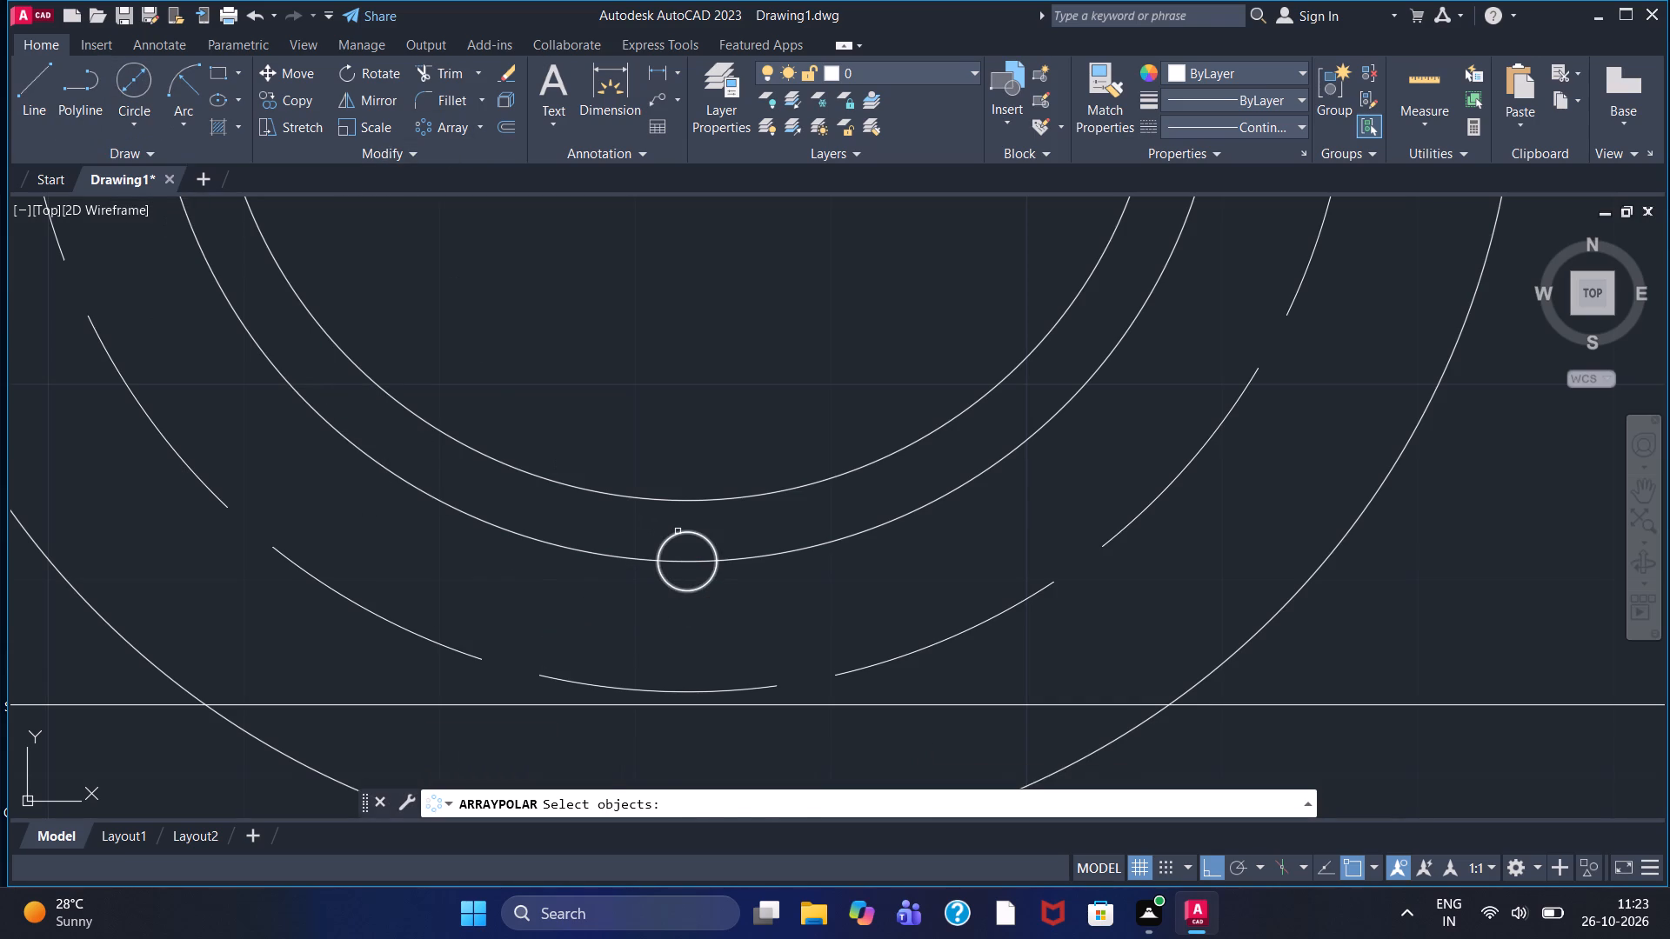
left_click(678, 531)
key("Return")
scroll(687, 435, "up", 3)
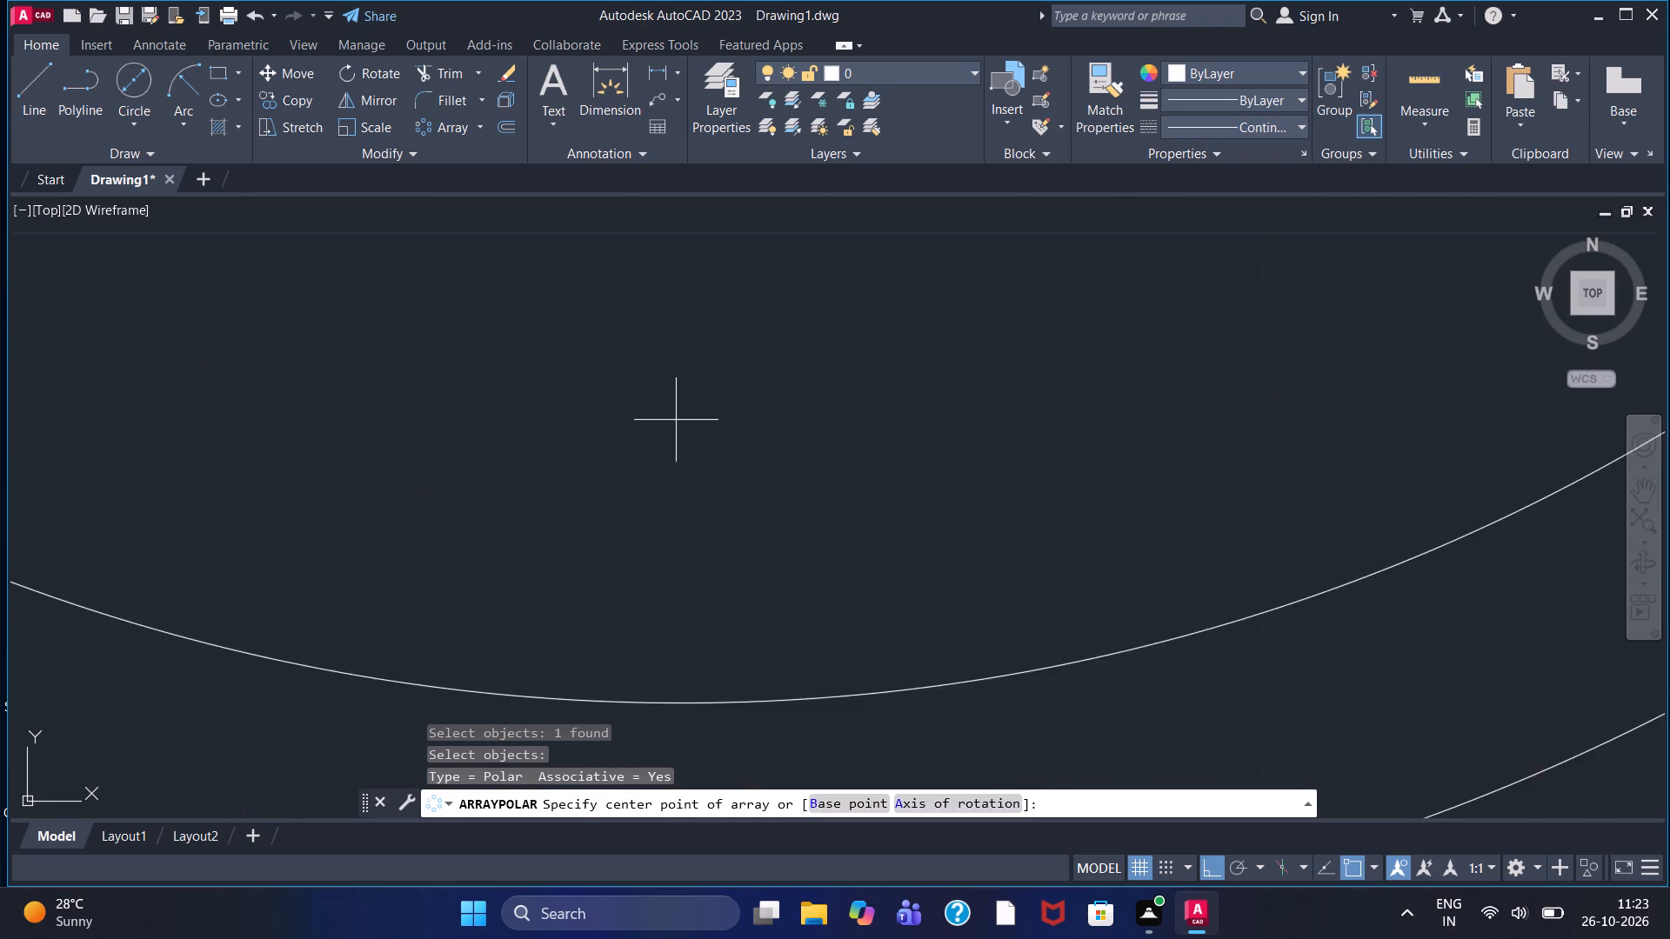
scroll(676, 419, "down", 3)
scroll(676, 419, "up", 1)
scroll(676, 419, "down", 3)
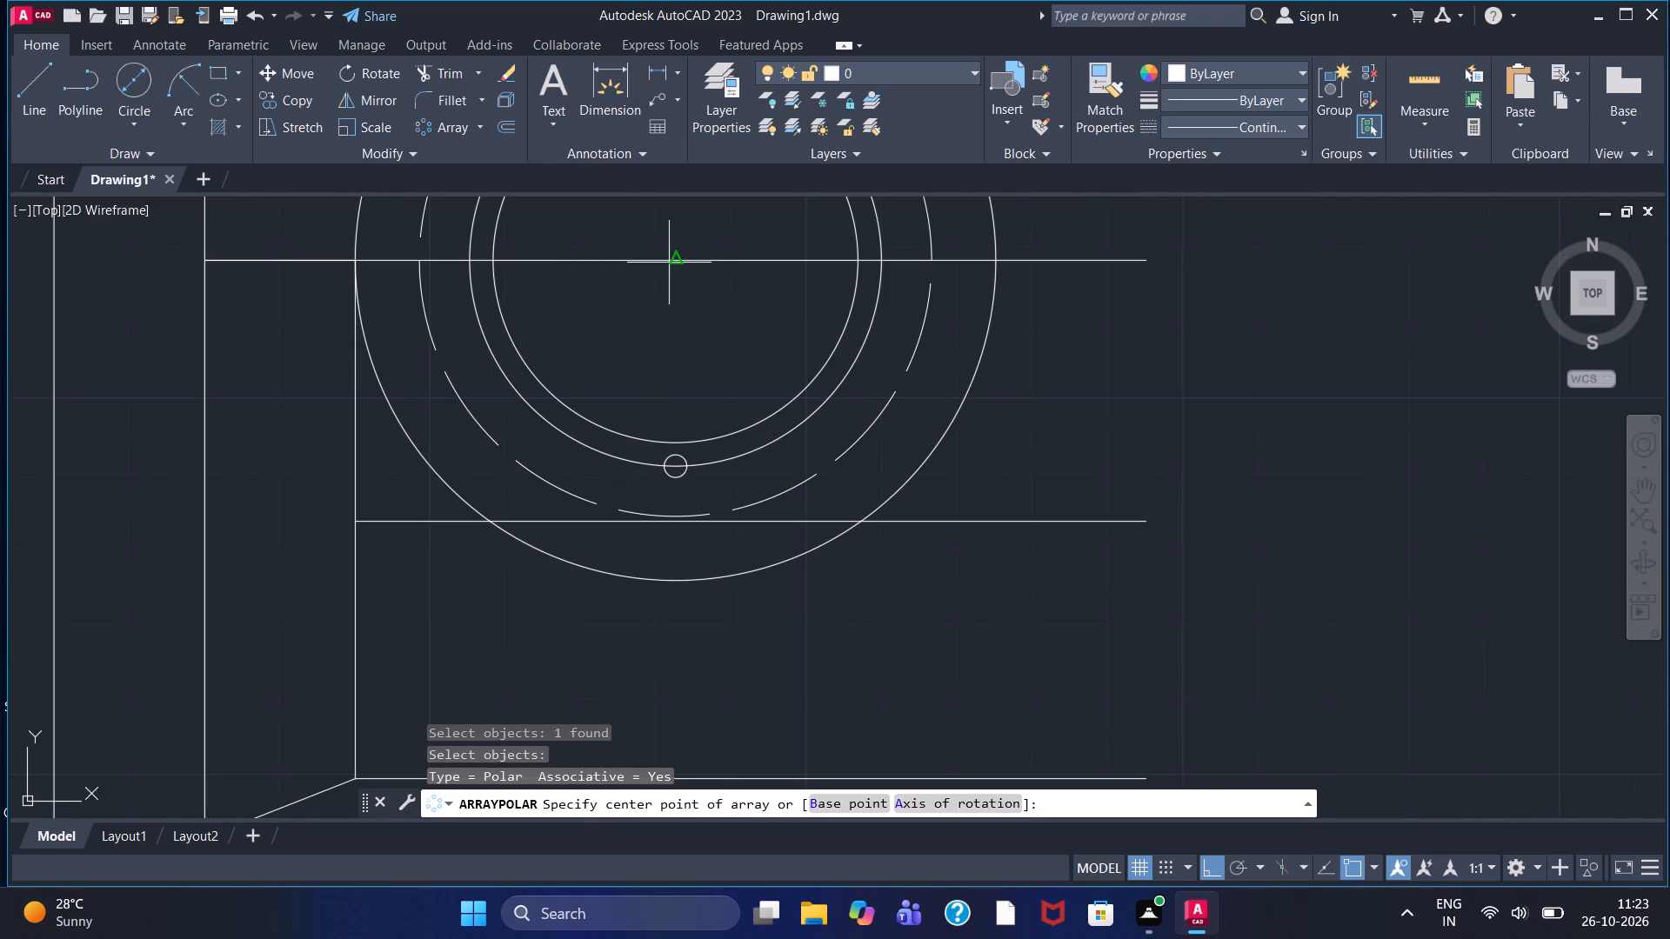
left_click(670, 263)
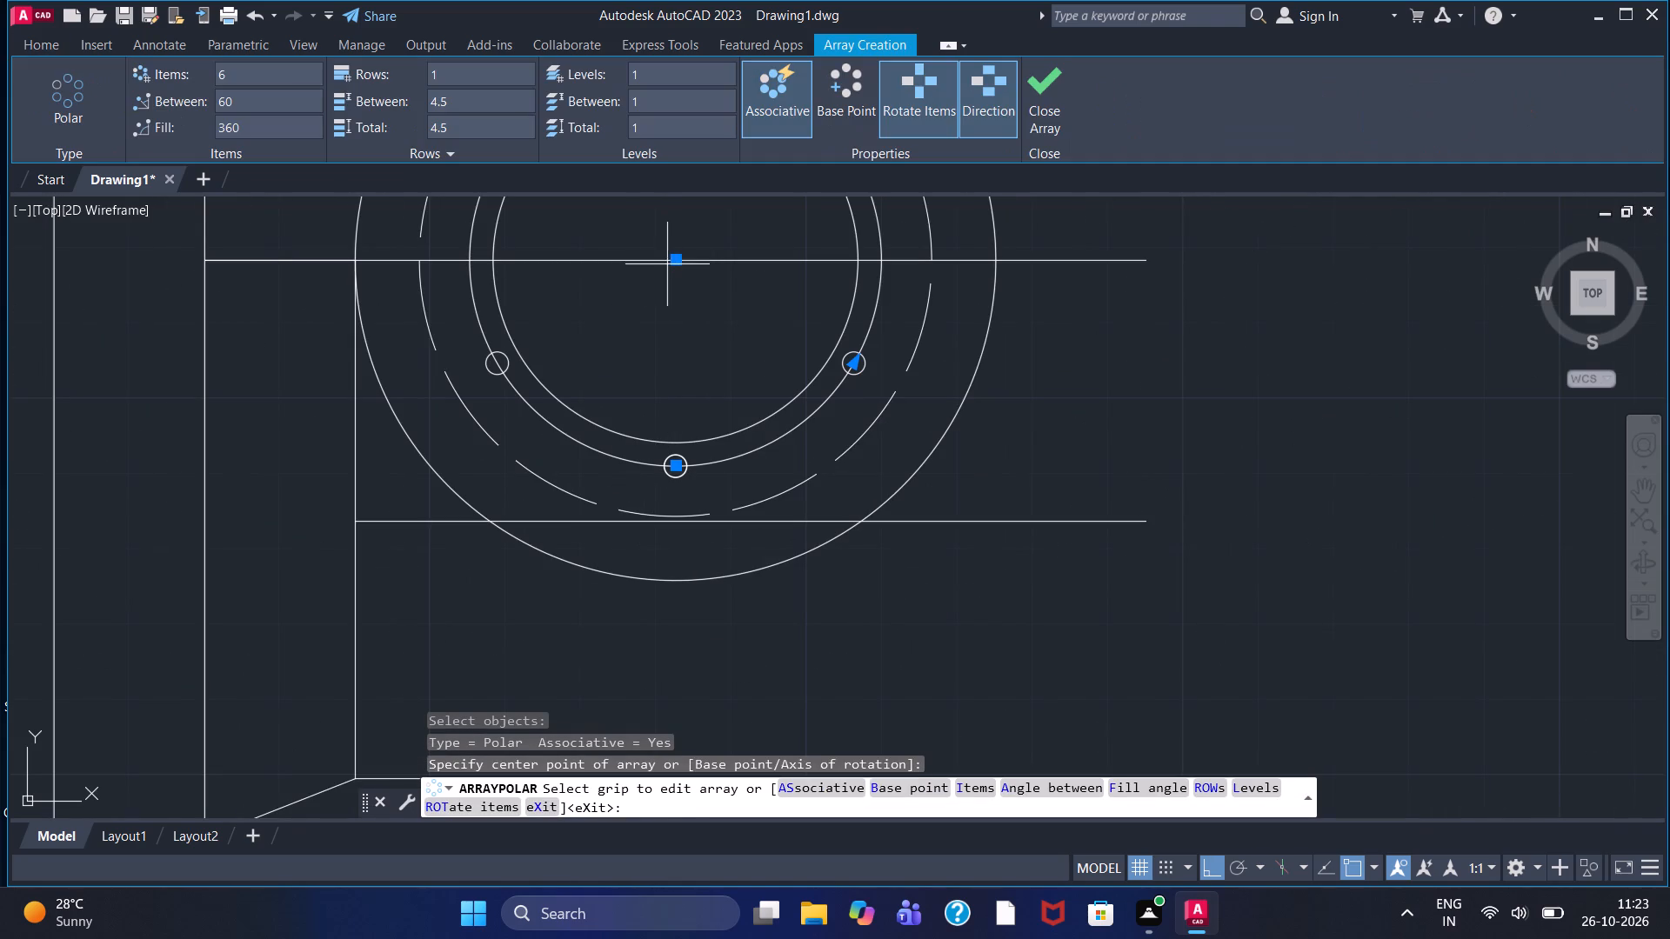
middle_click_drag(630, 329, 636, 478)
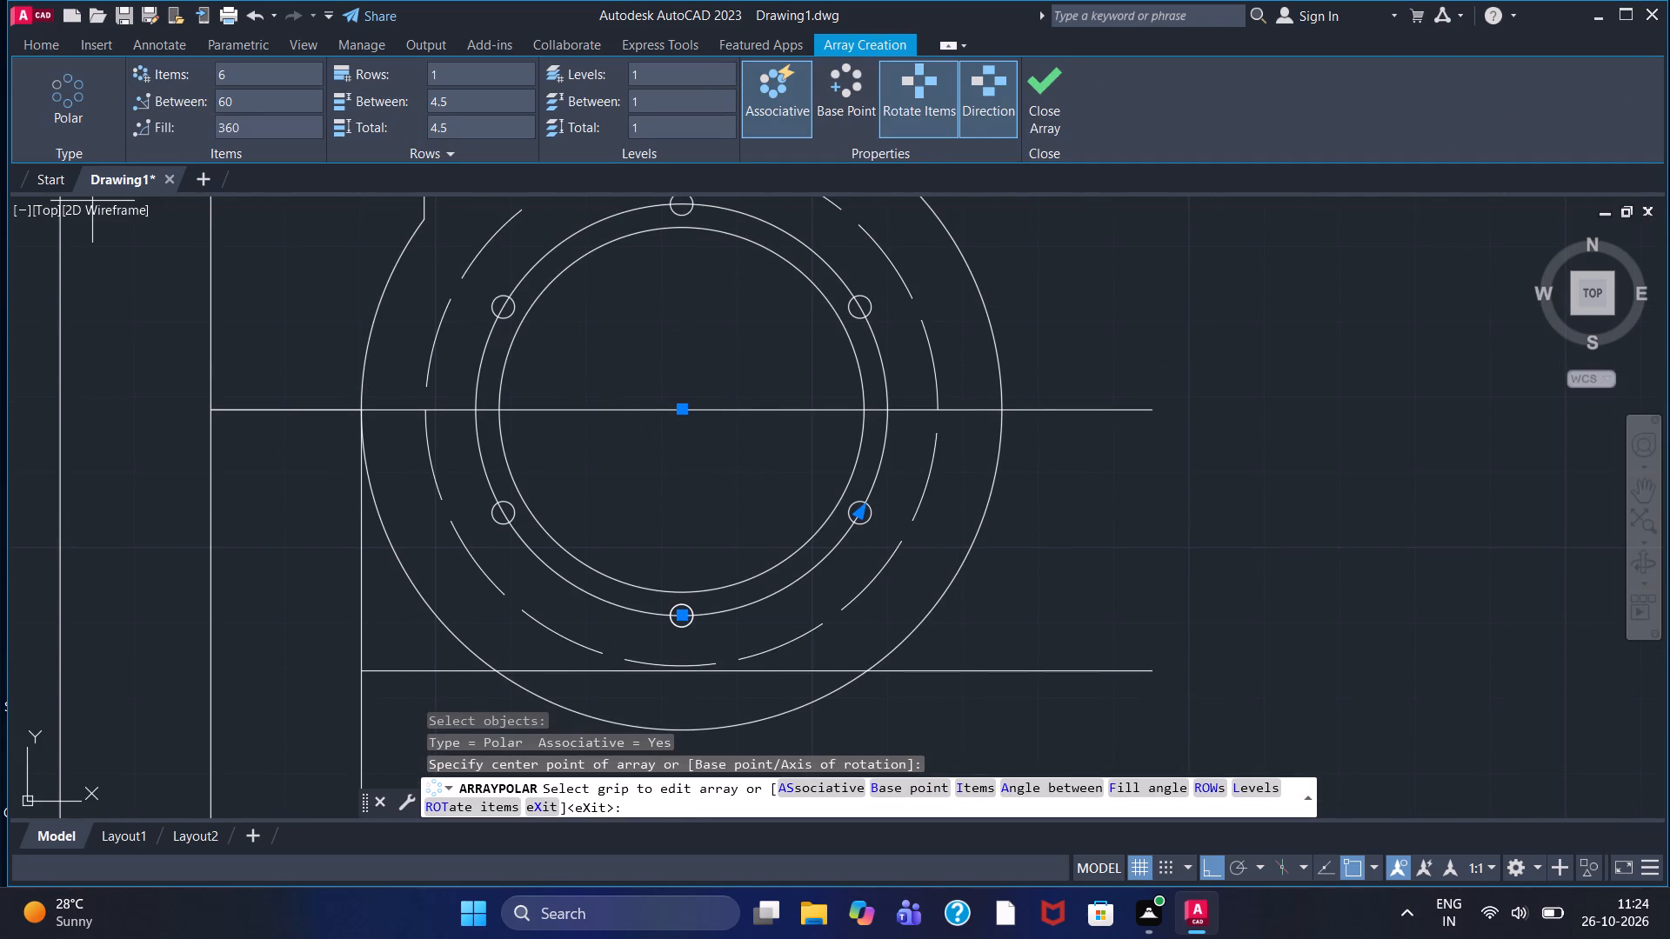
left_click_drag(250, 73, 175, 77)
key("3")
key("Return")
left_click(1061, 74)
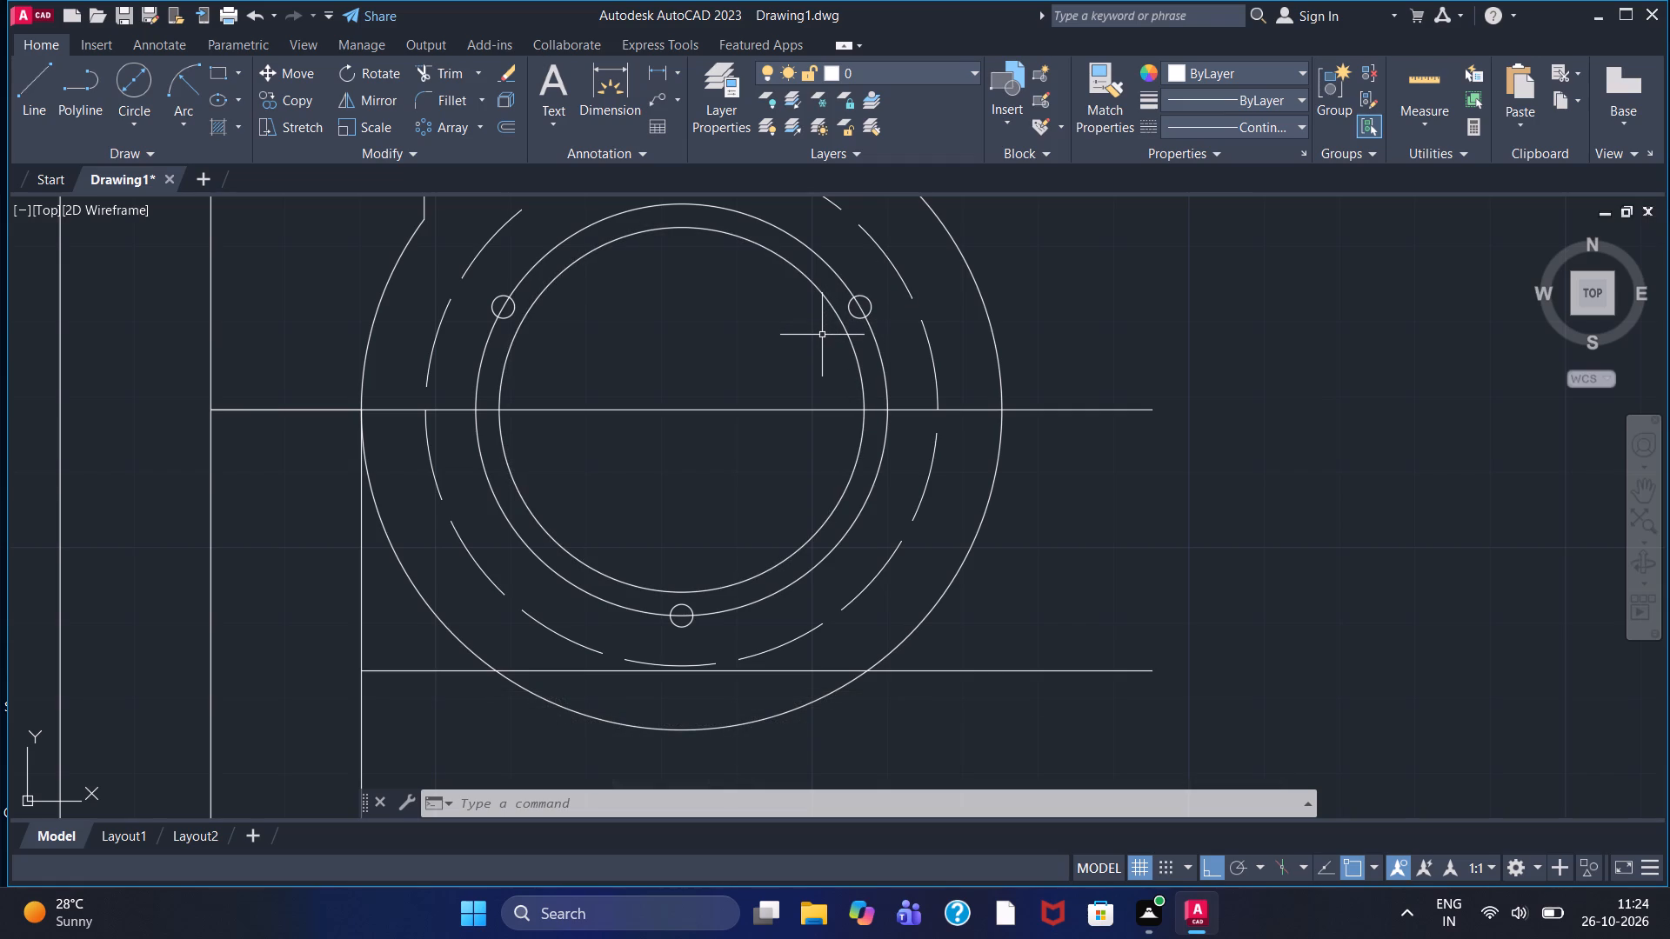
Draw a short horizontal line across the dashed circle's upper-right arc and trim off its part outside the dashed circle.
middle_click_drag(740, 311, 660, 473)
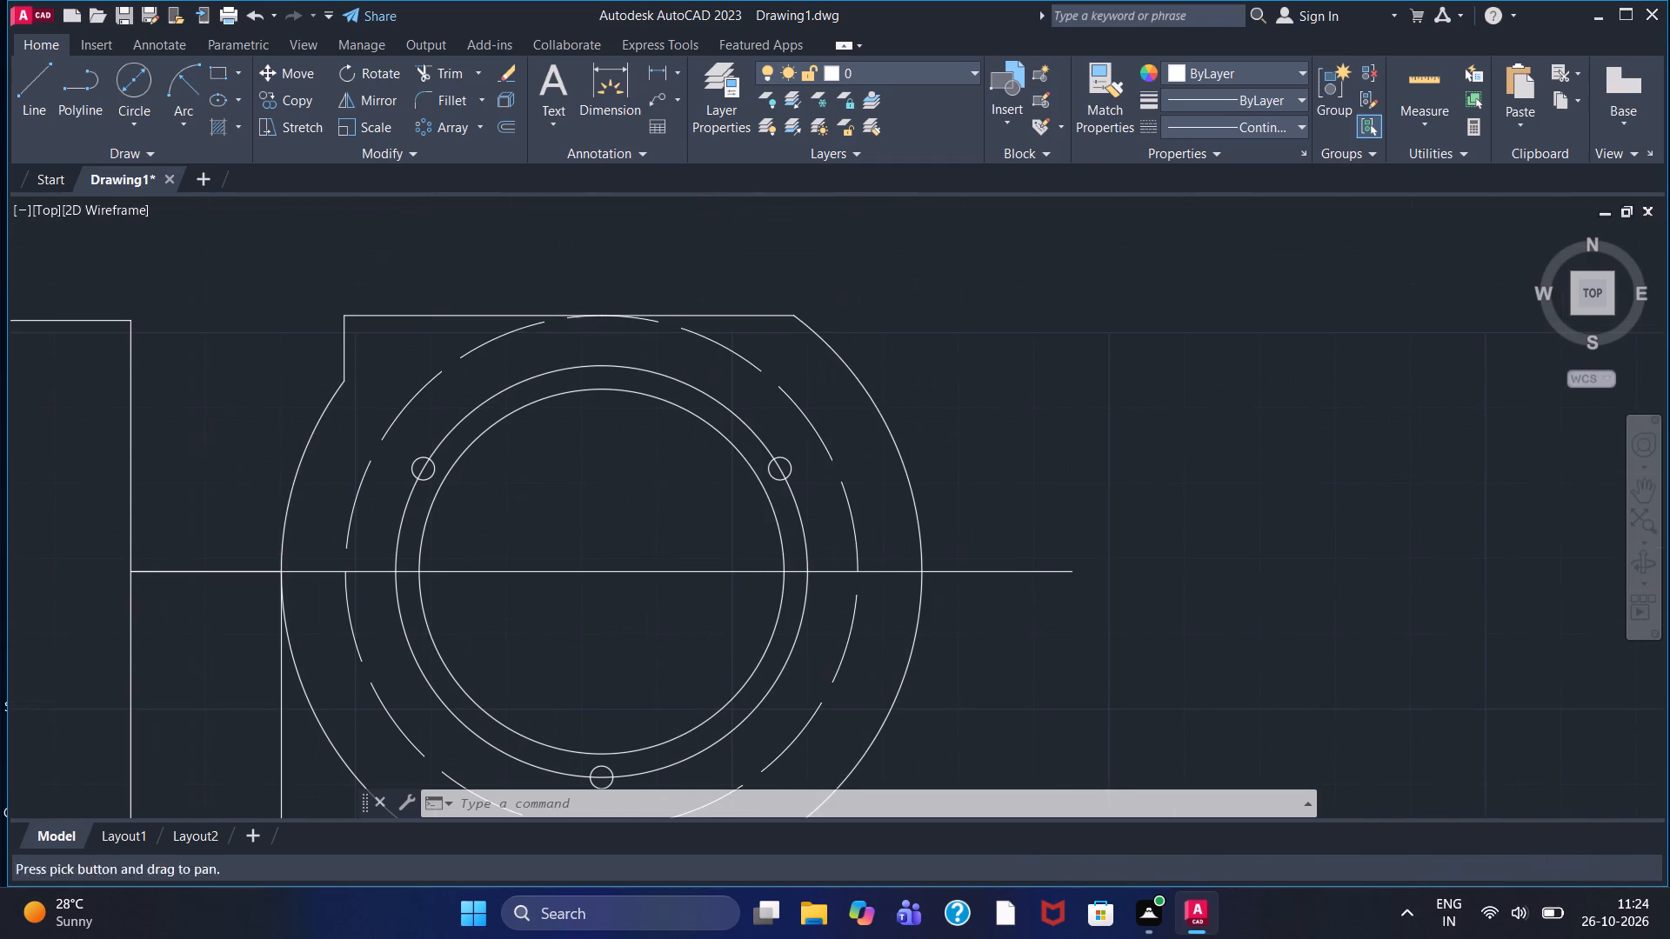
left_click_drag(126, 81, 132, 92)
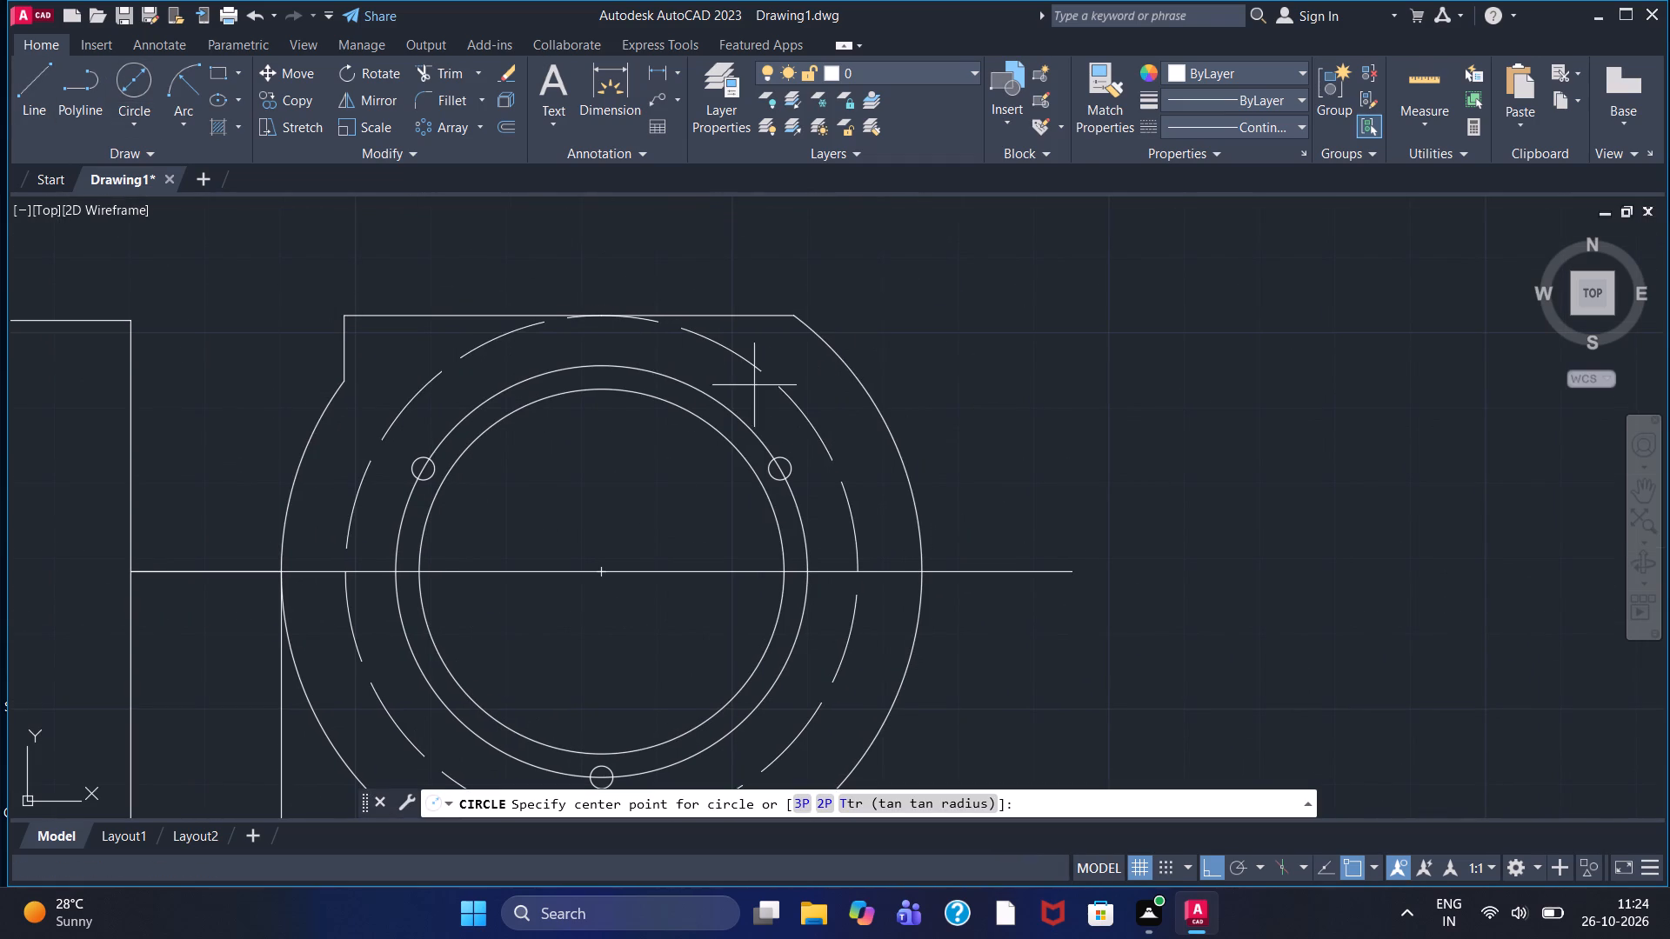
scroll(782, 391, "up", 5)
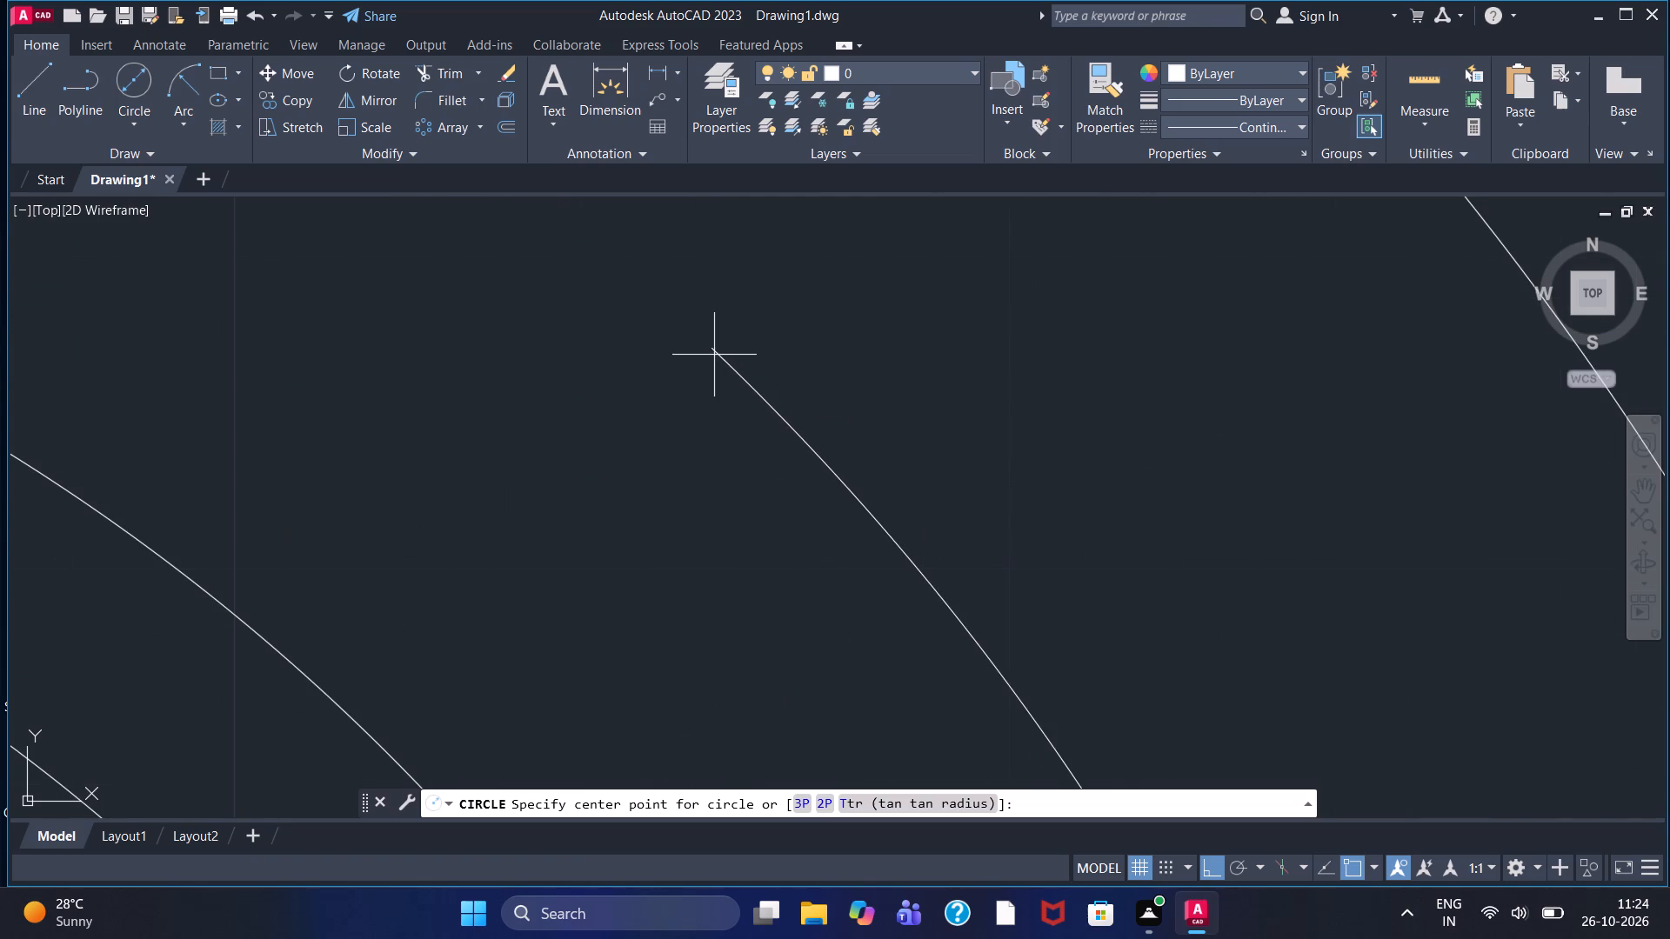
left_click(50, 81)
scroll(855, 520, "down", 2)
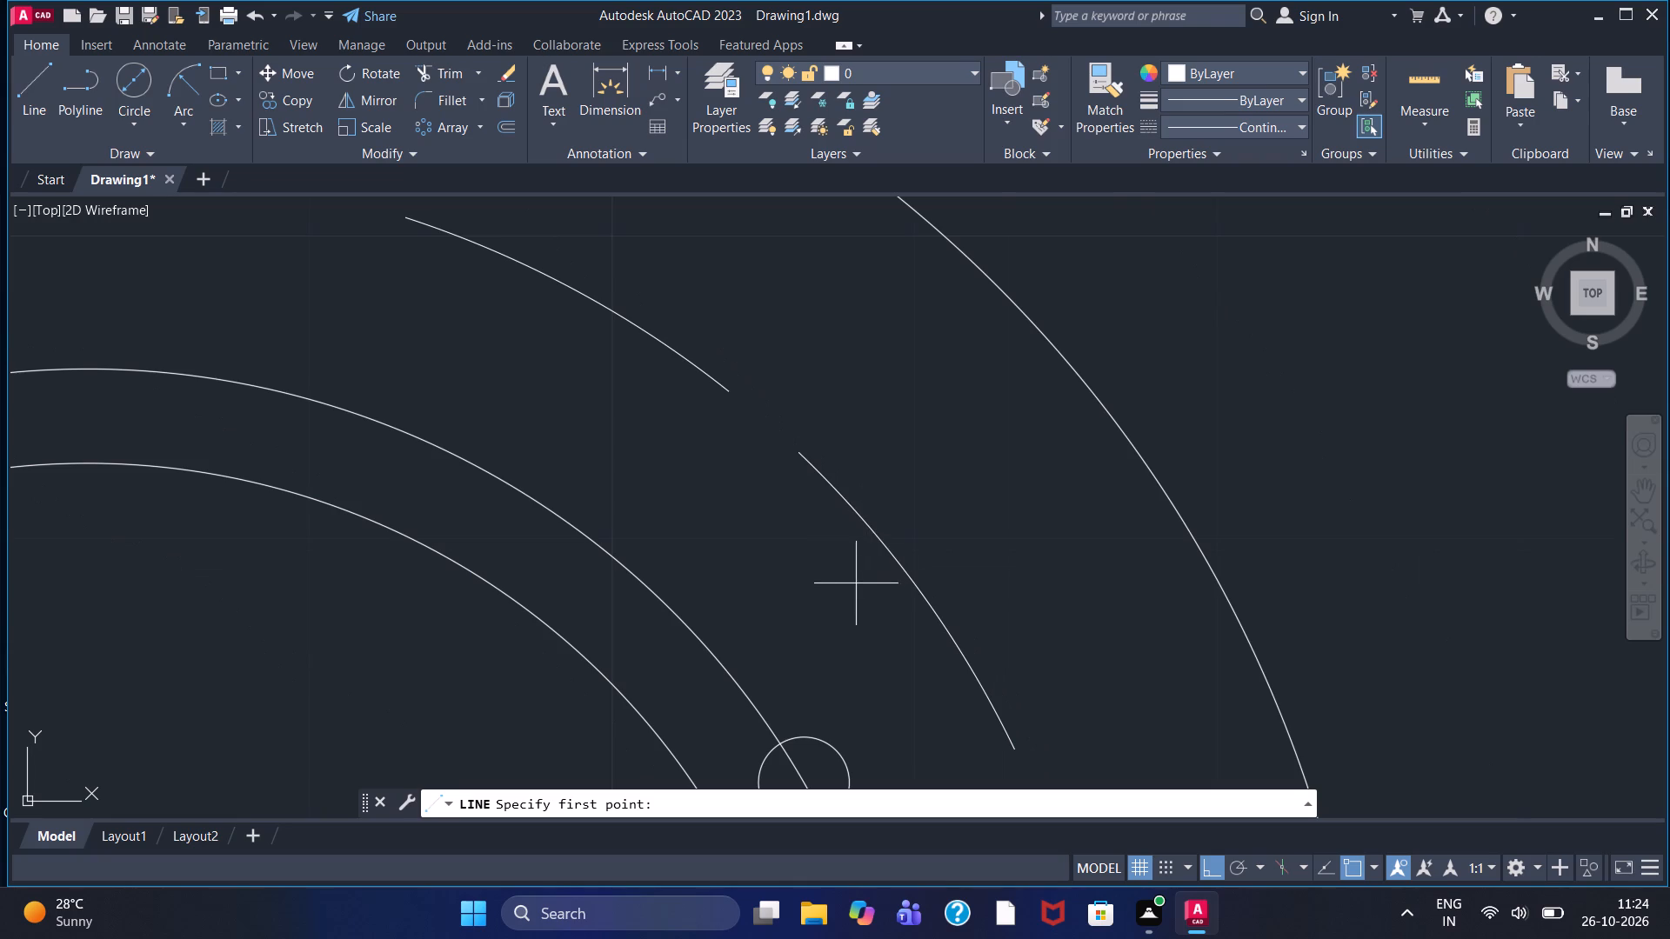
left_click(848, 563)
left_click(972, 544)
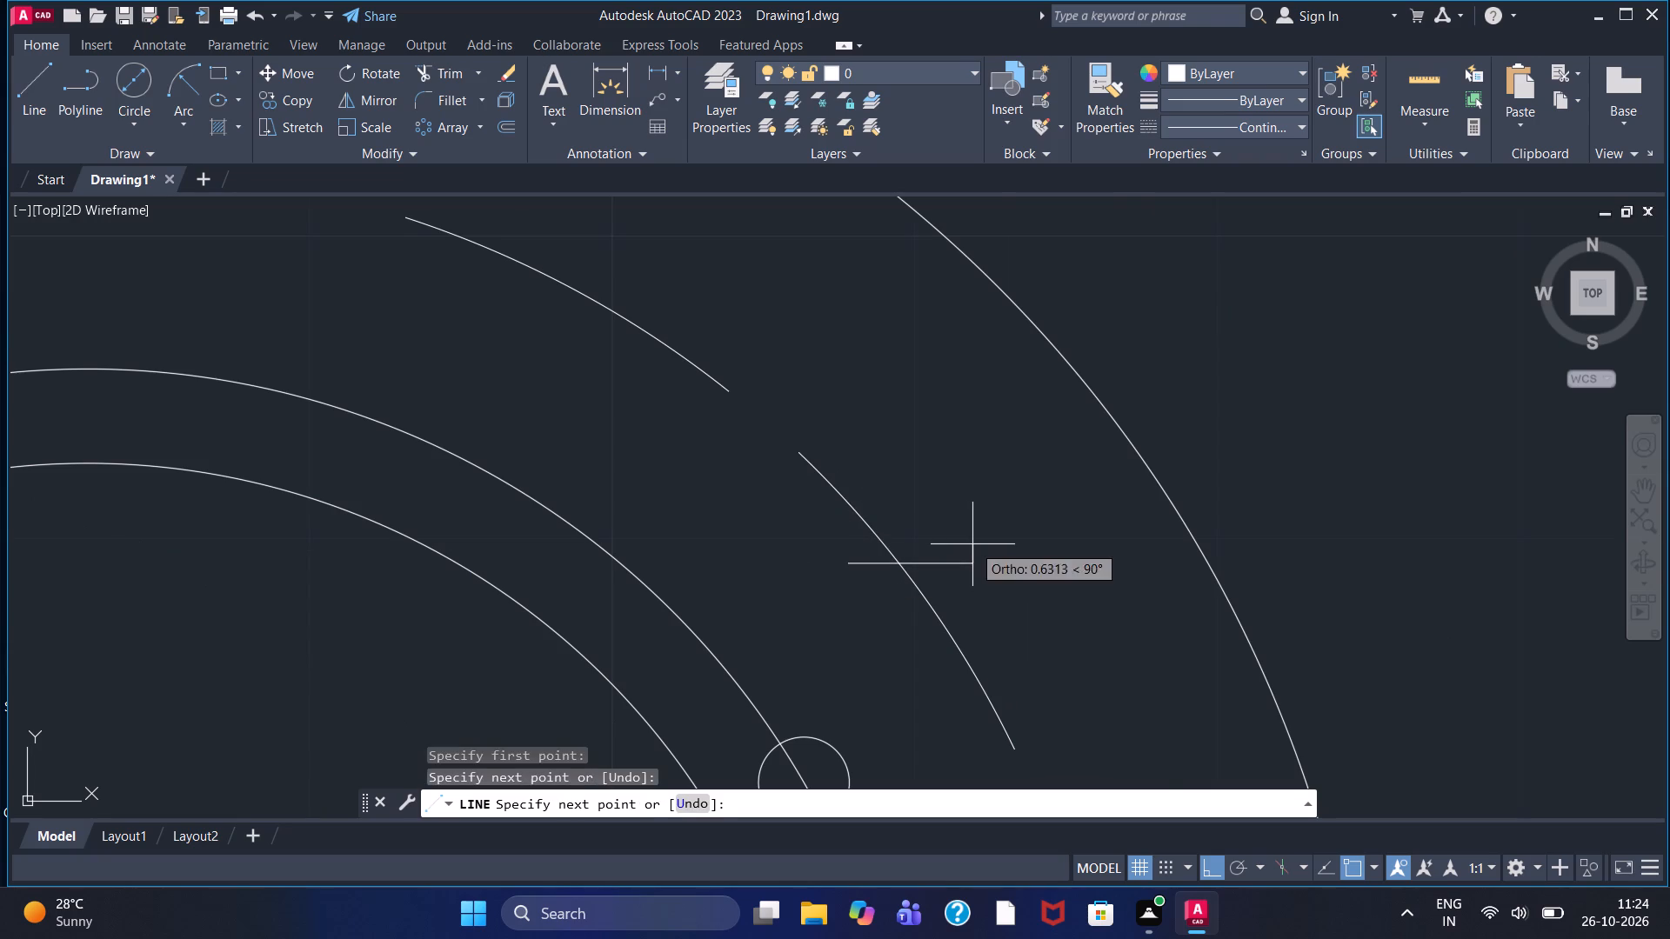
right_click(972, 543)
left_click(1006, 555)
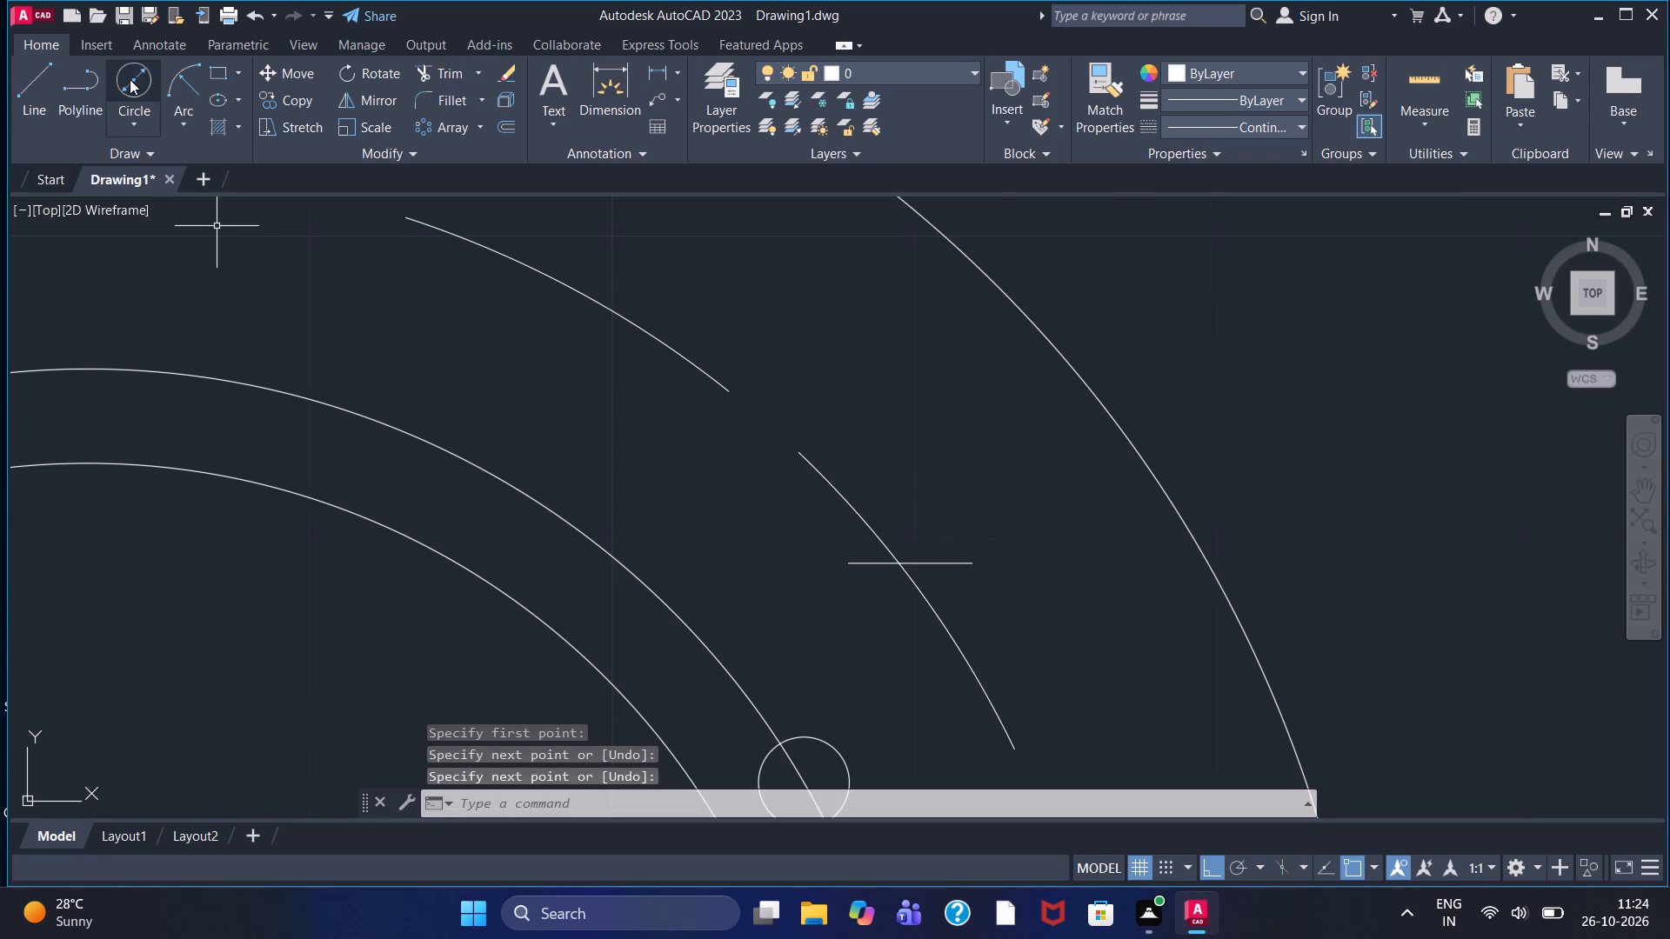
left_click(130, 79)
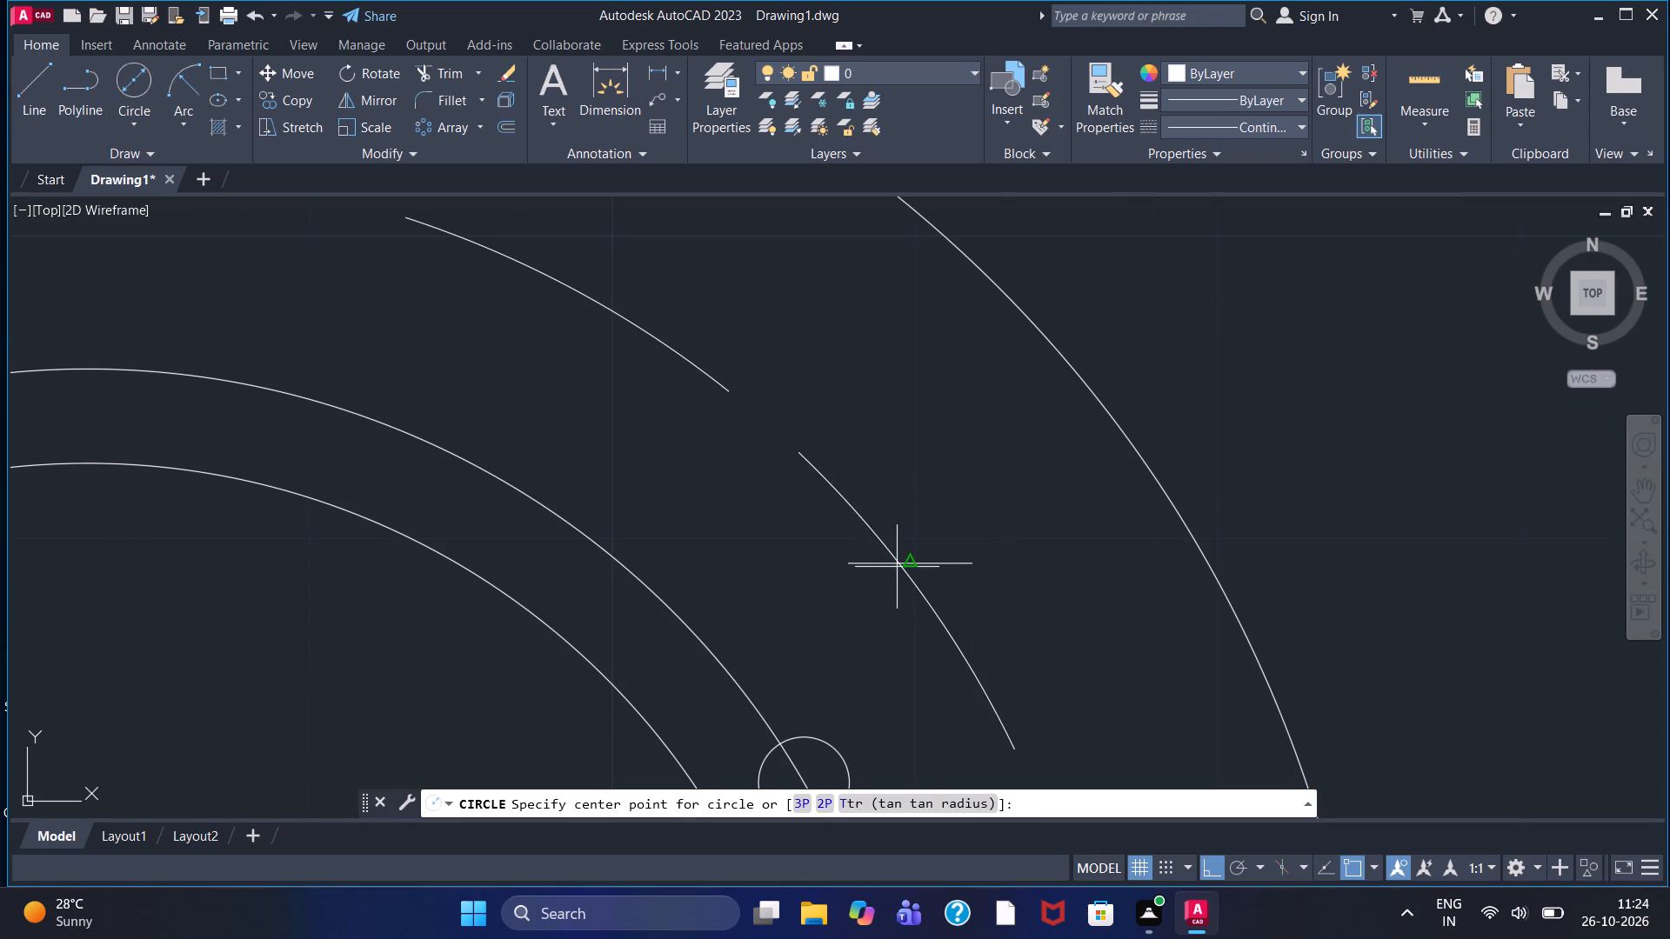
scroll(869, 544, "up", 2)
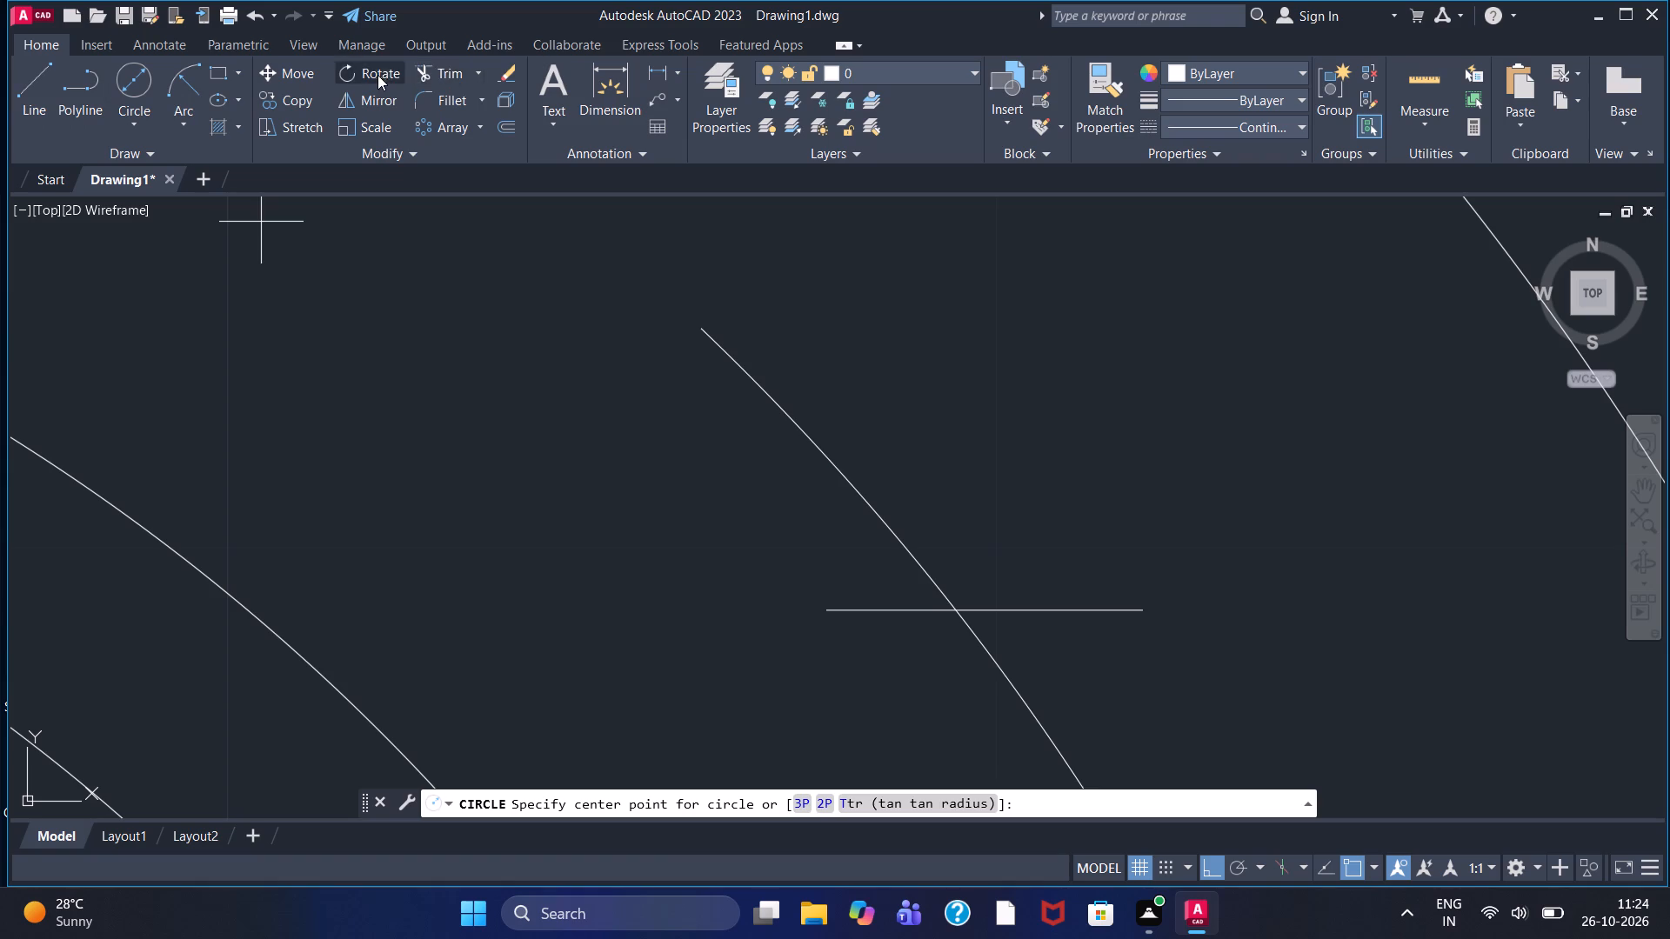
left_click(451, 64)
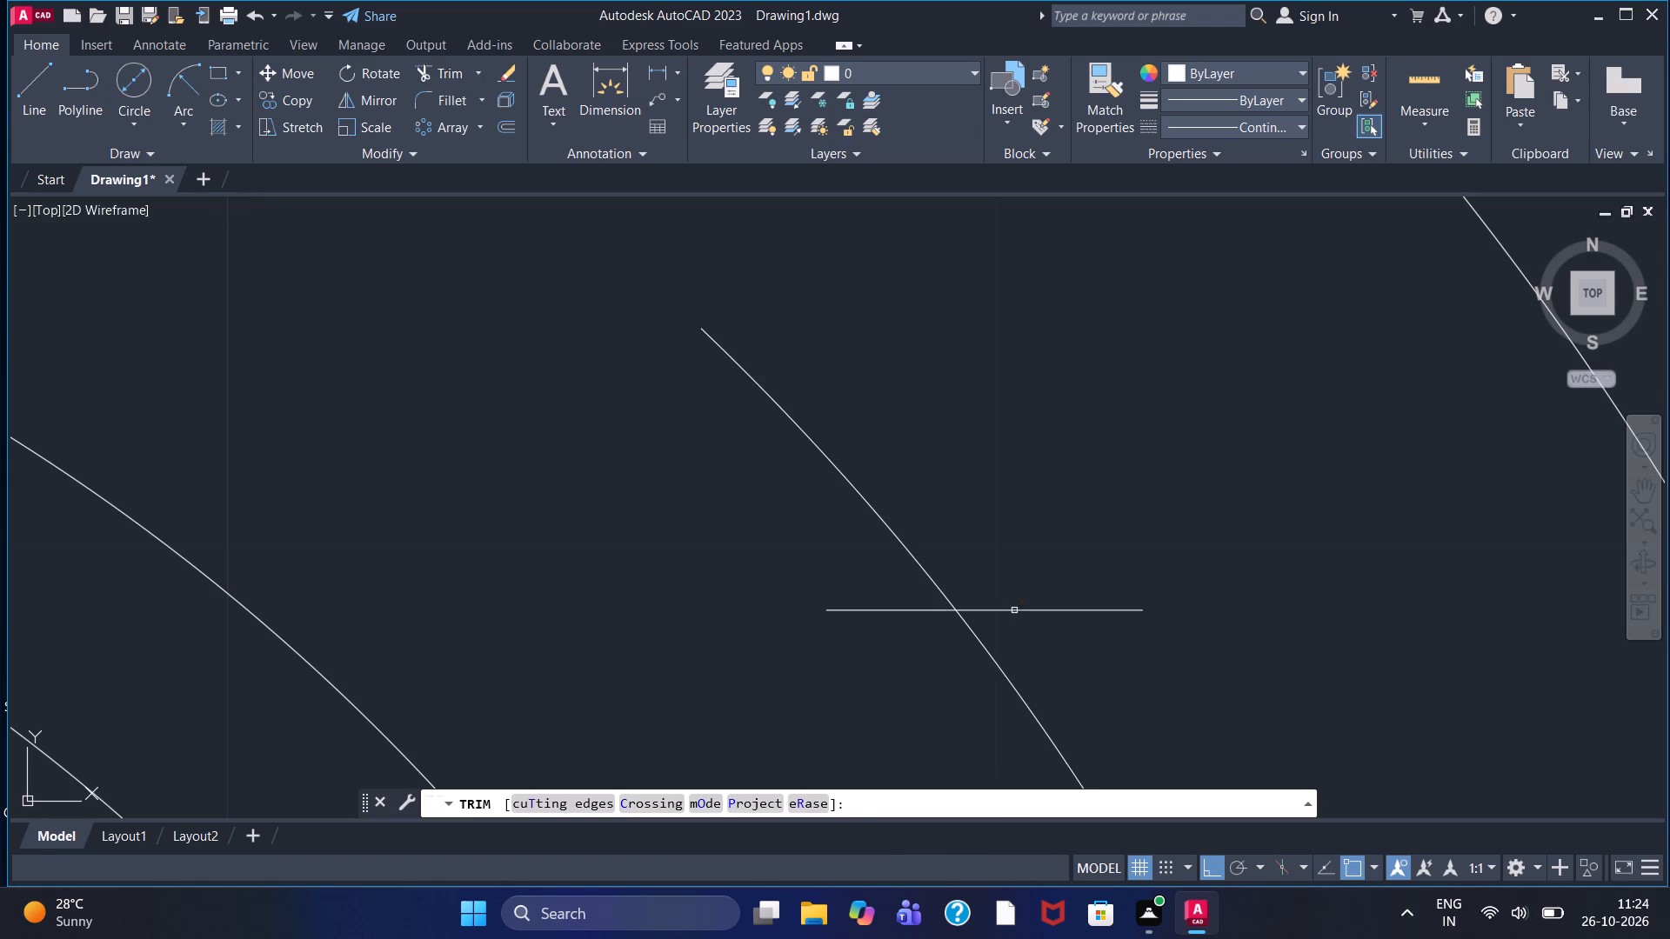
left_click(1015, 611)
Draw a circle of diameter 6 centred on the short line's end on the dashed circle.
left_click(130, 80)
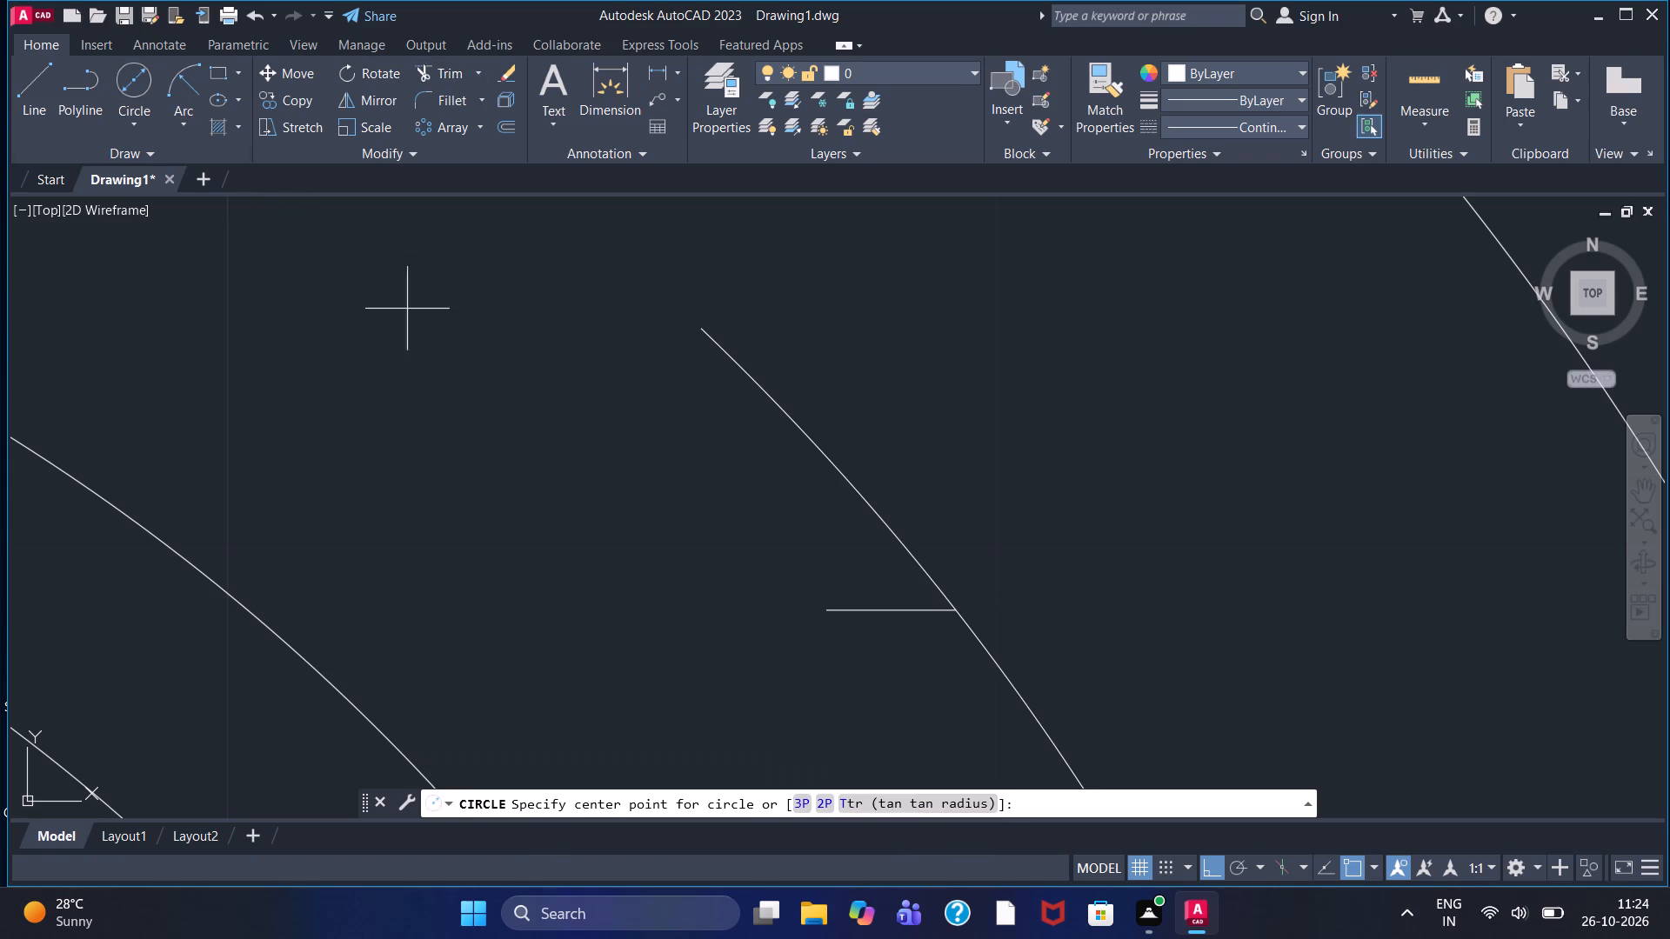
left_click(956, 615)
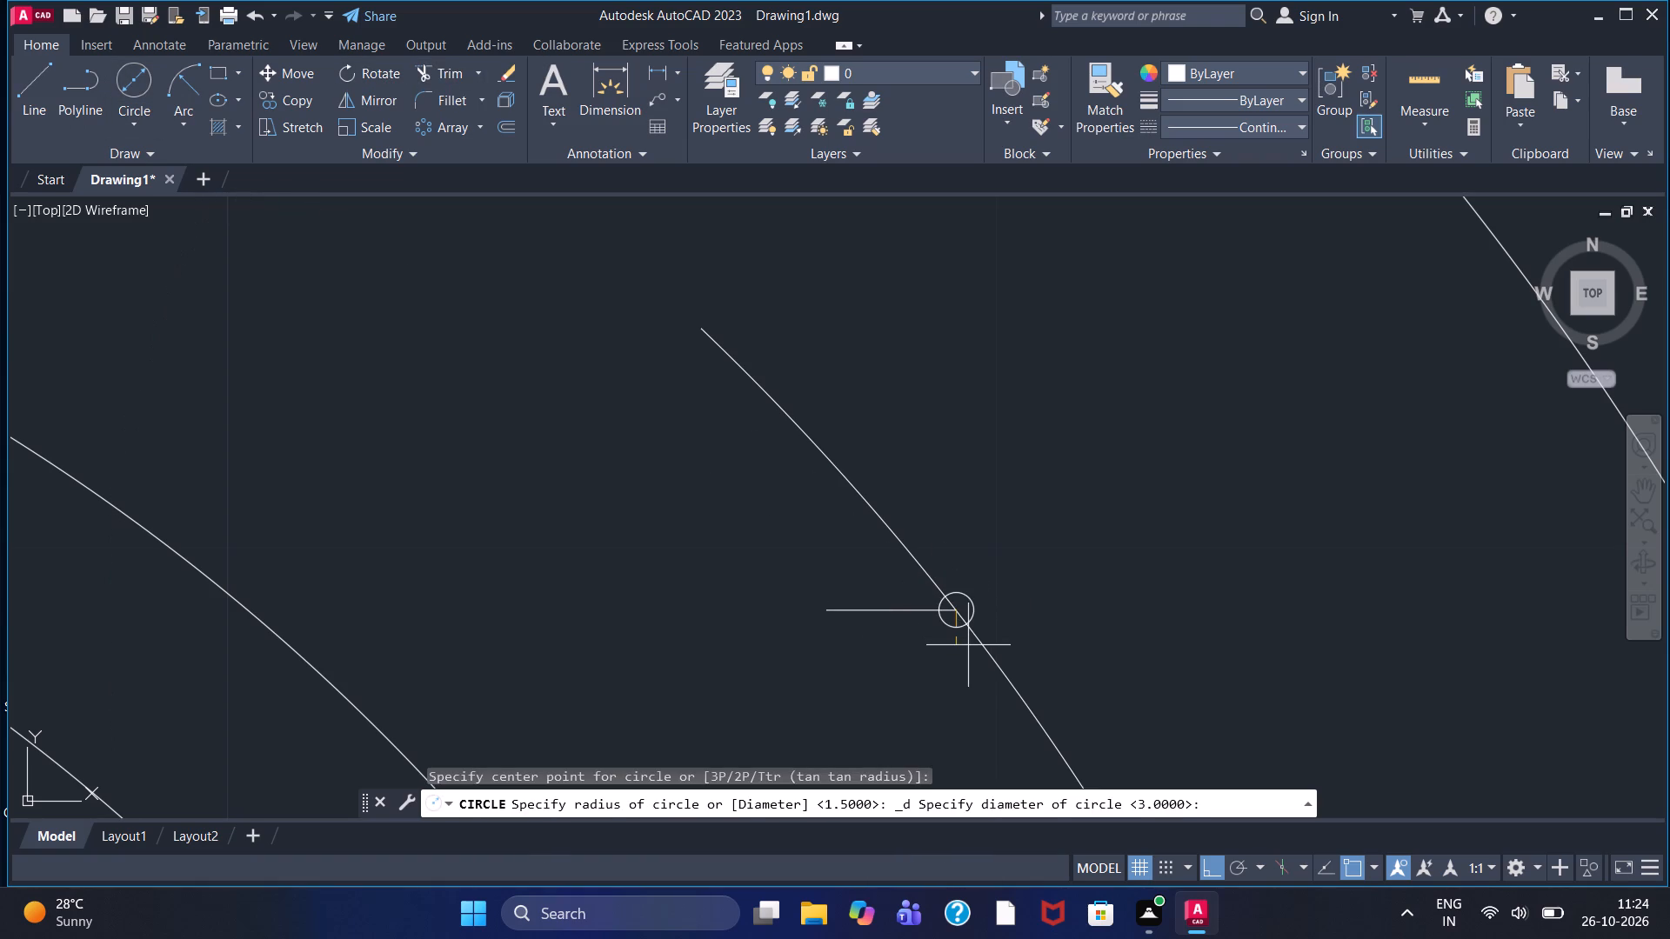
key("6")
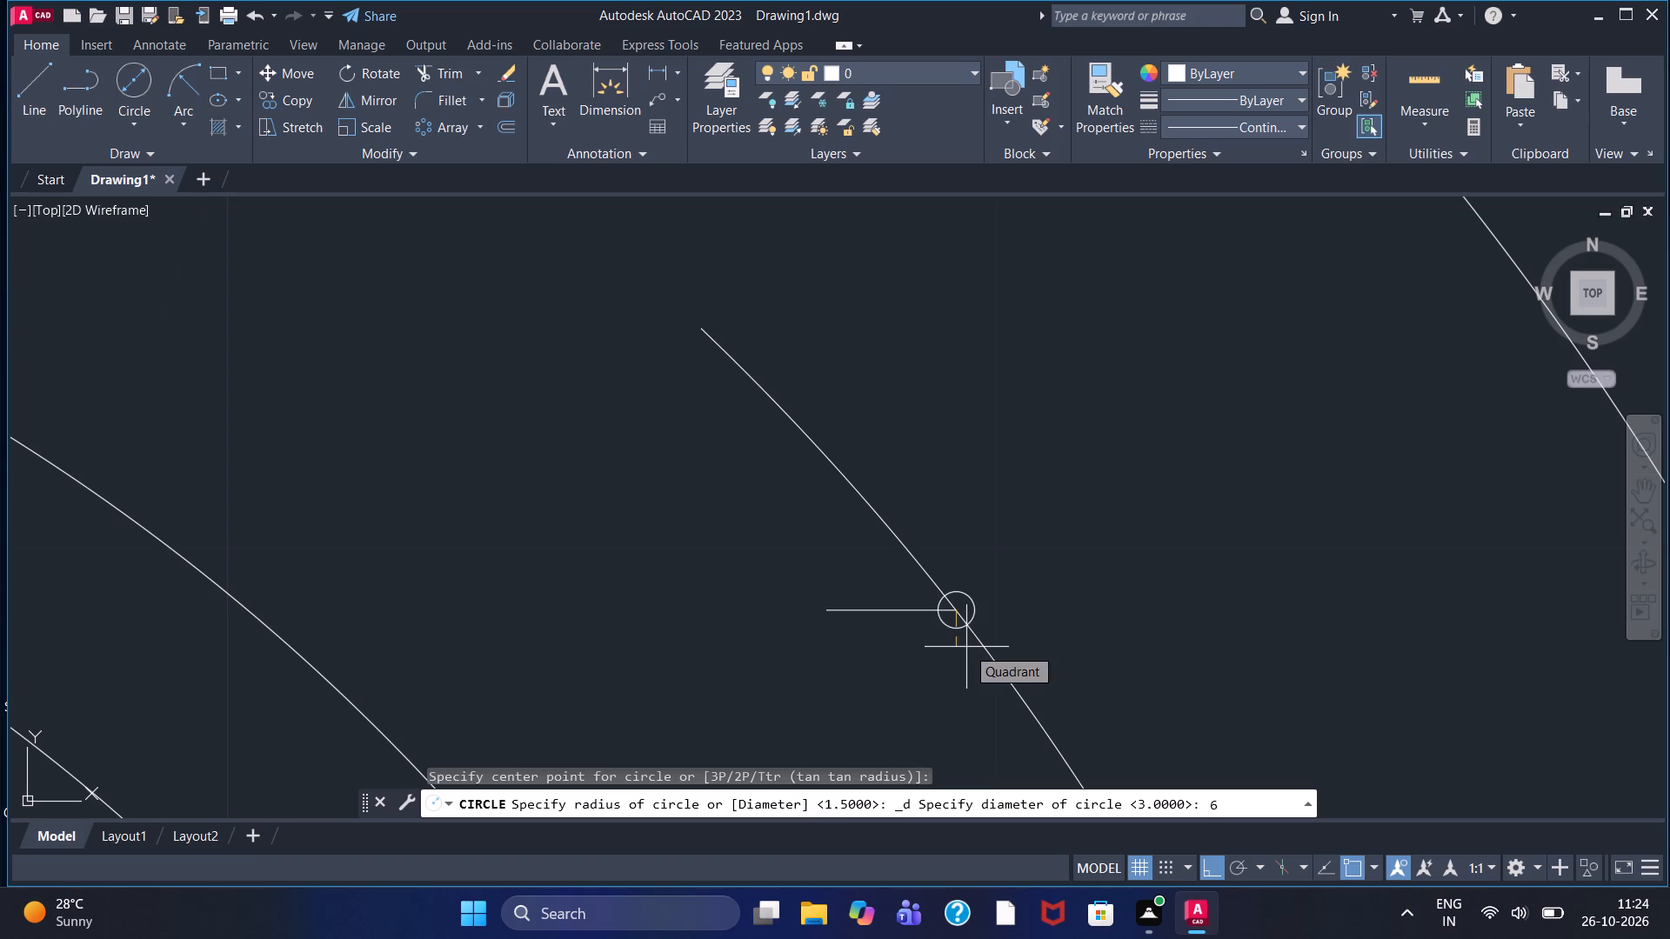
key("Return")
Trim away the leftover short horizontal line inside the 6-diameter circle.
scroll(974, 649, "down", 3)
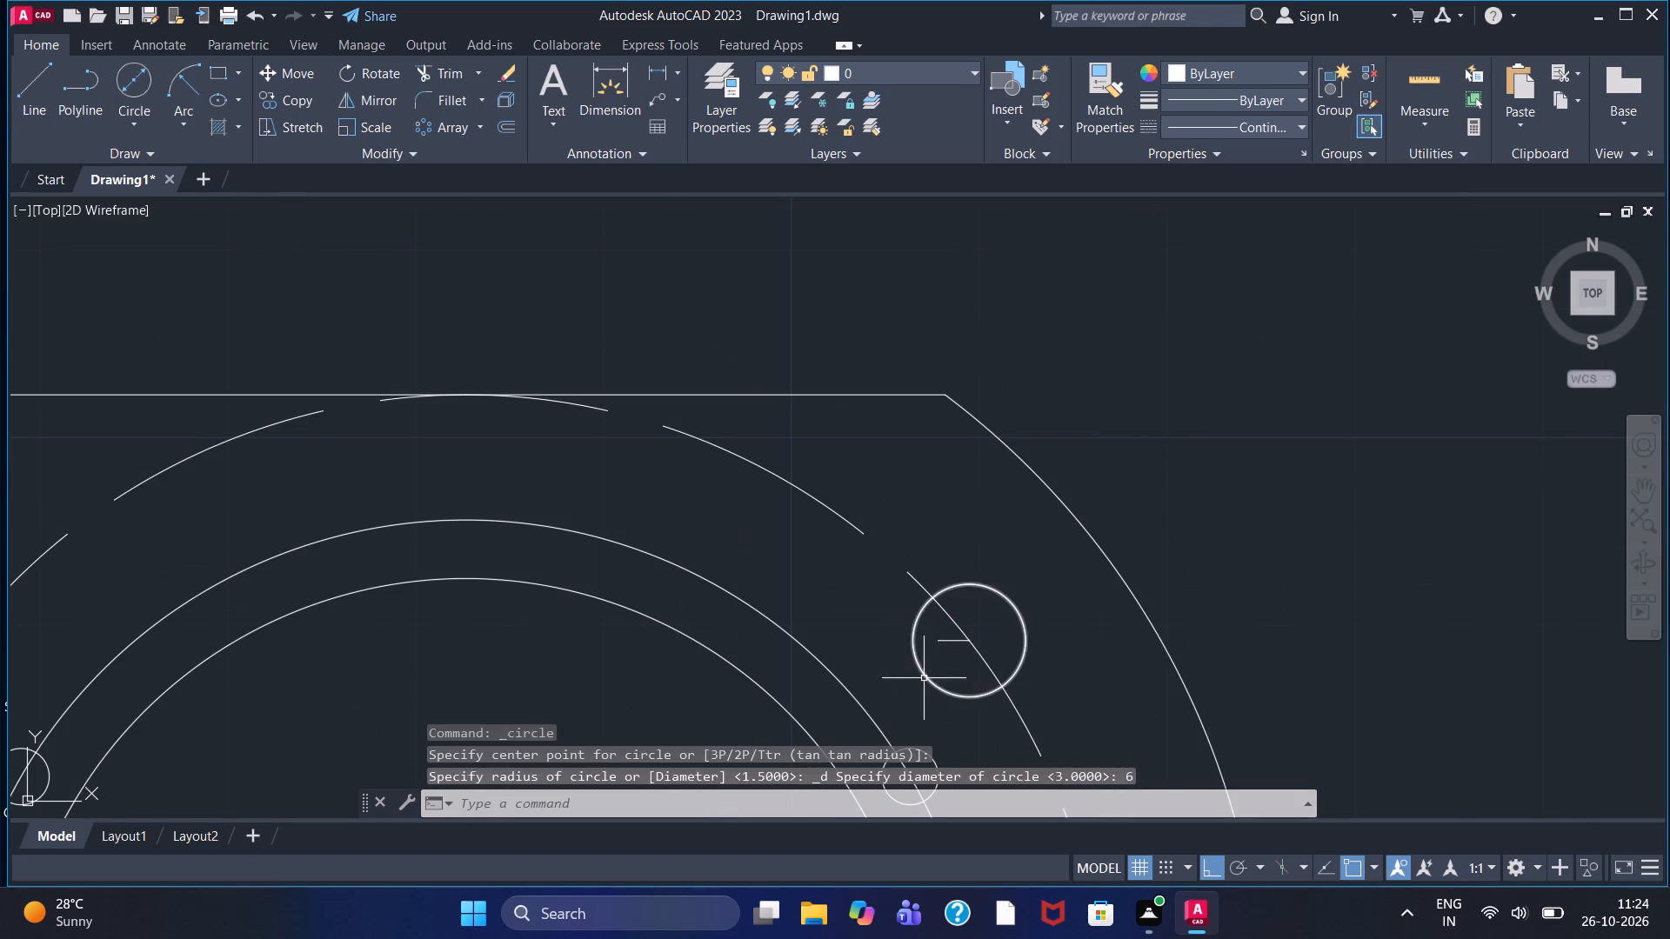
left_click(440, 74)
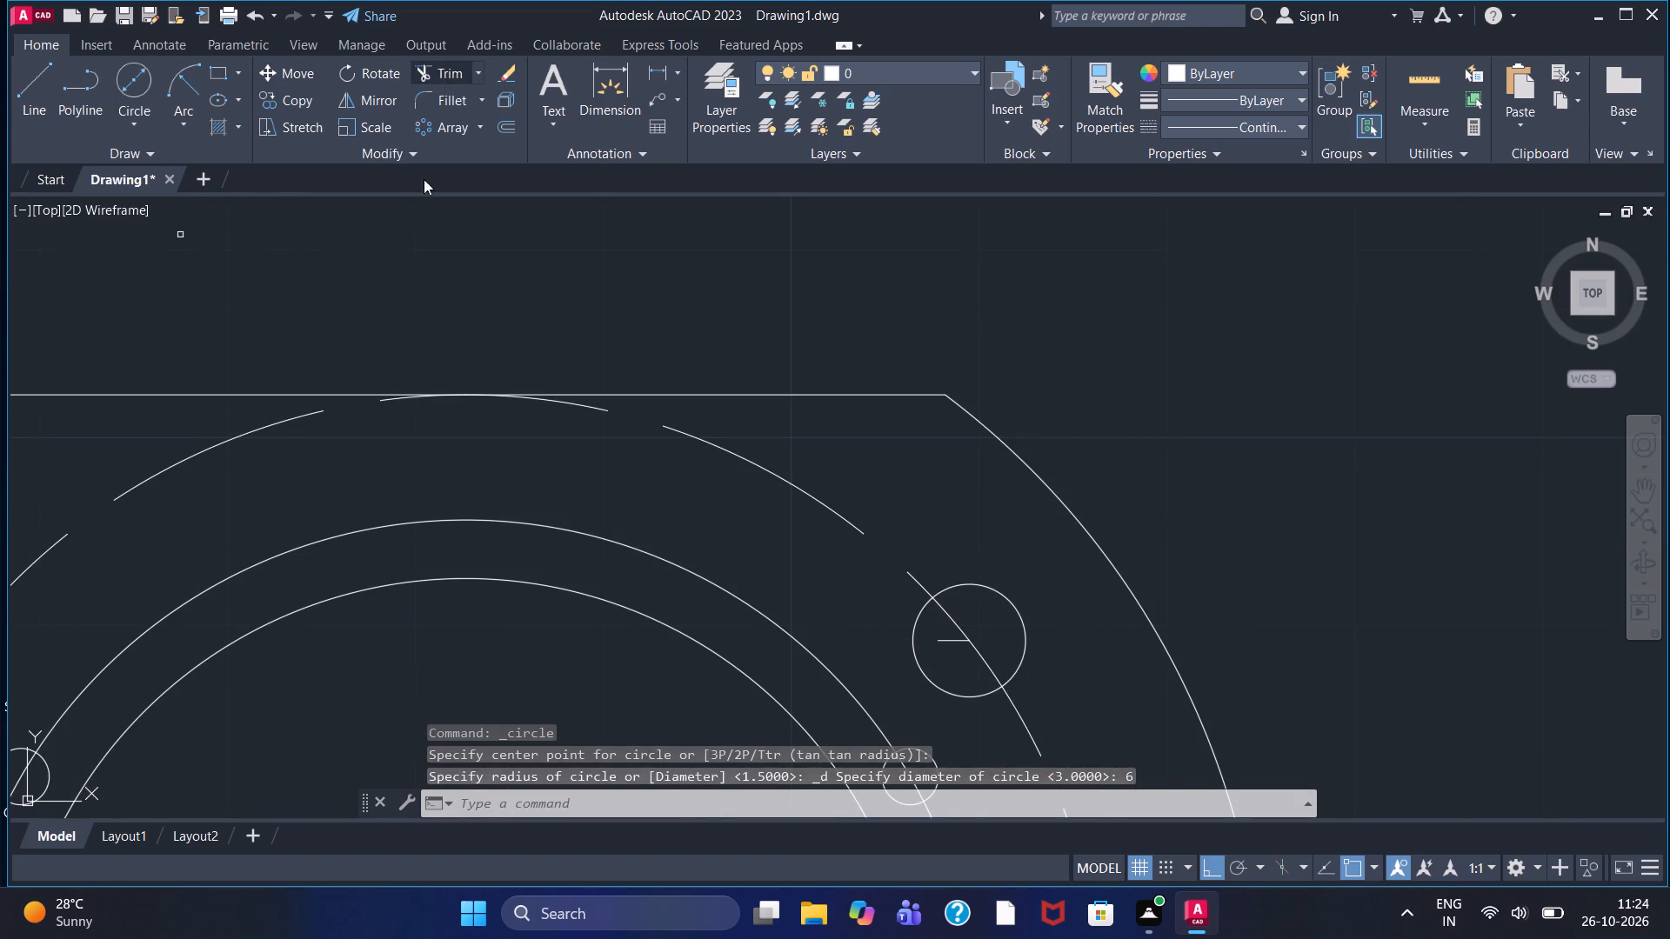
left_click(953, 644)
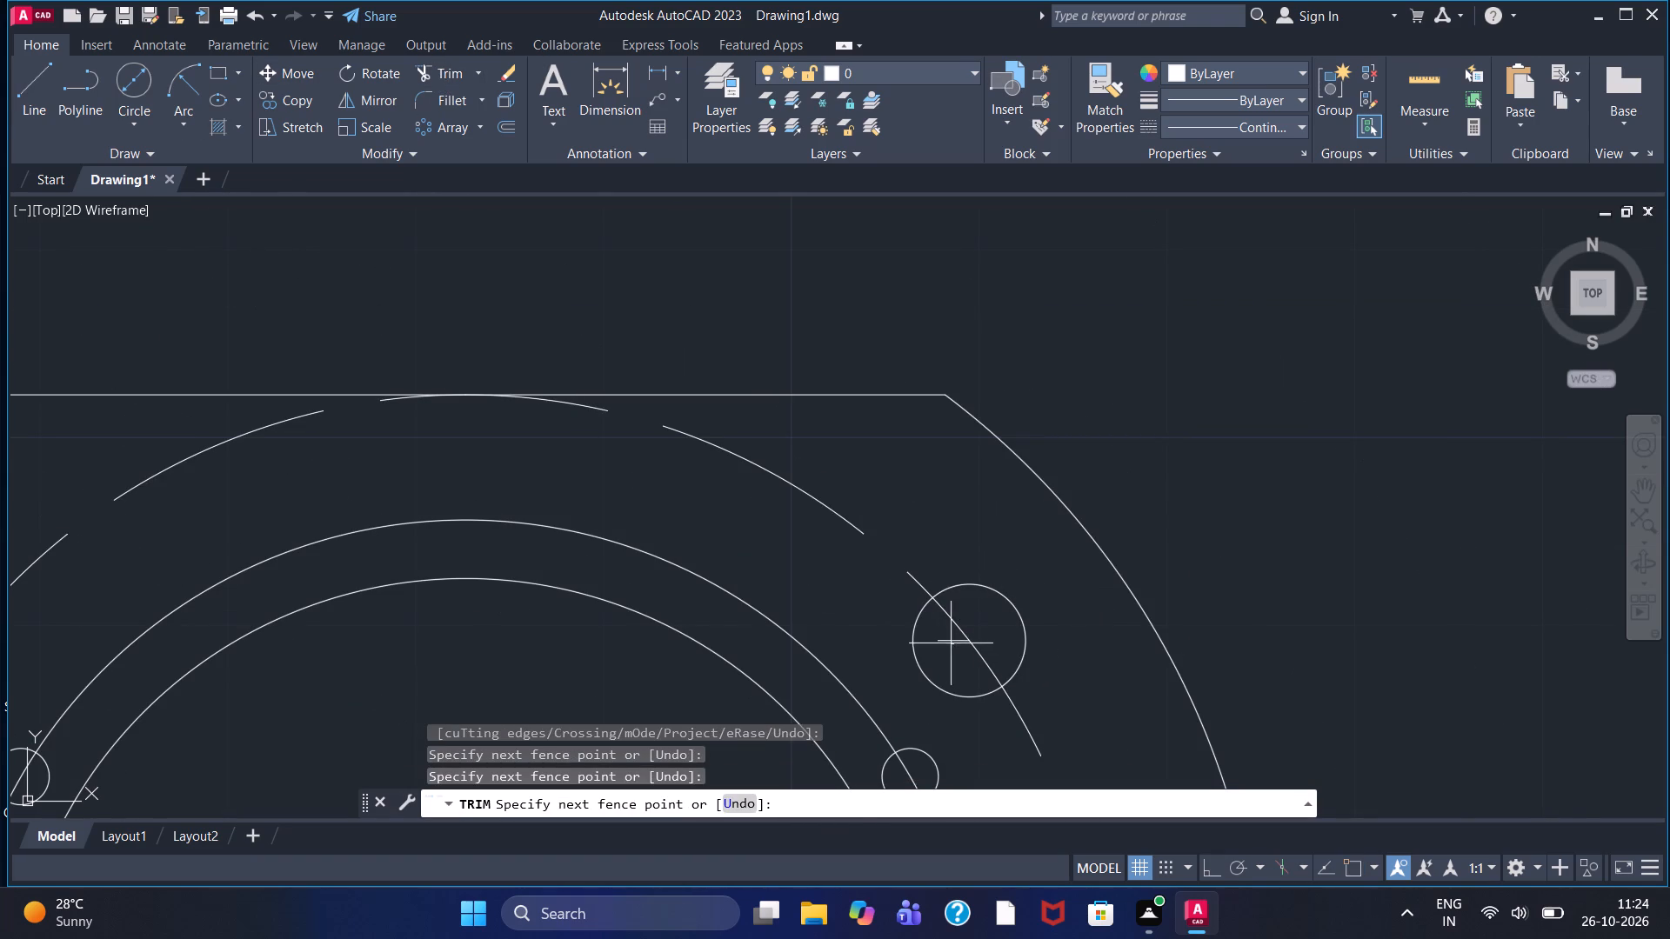
left_click(947, 637)
scroll(862, 640, "down", 1)
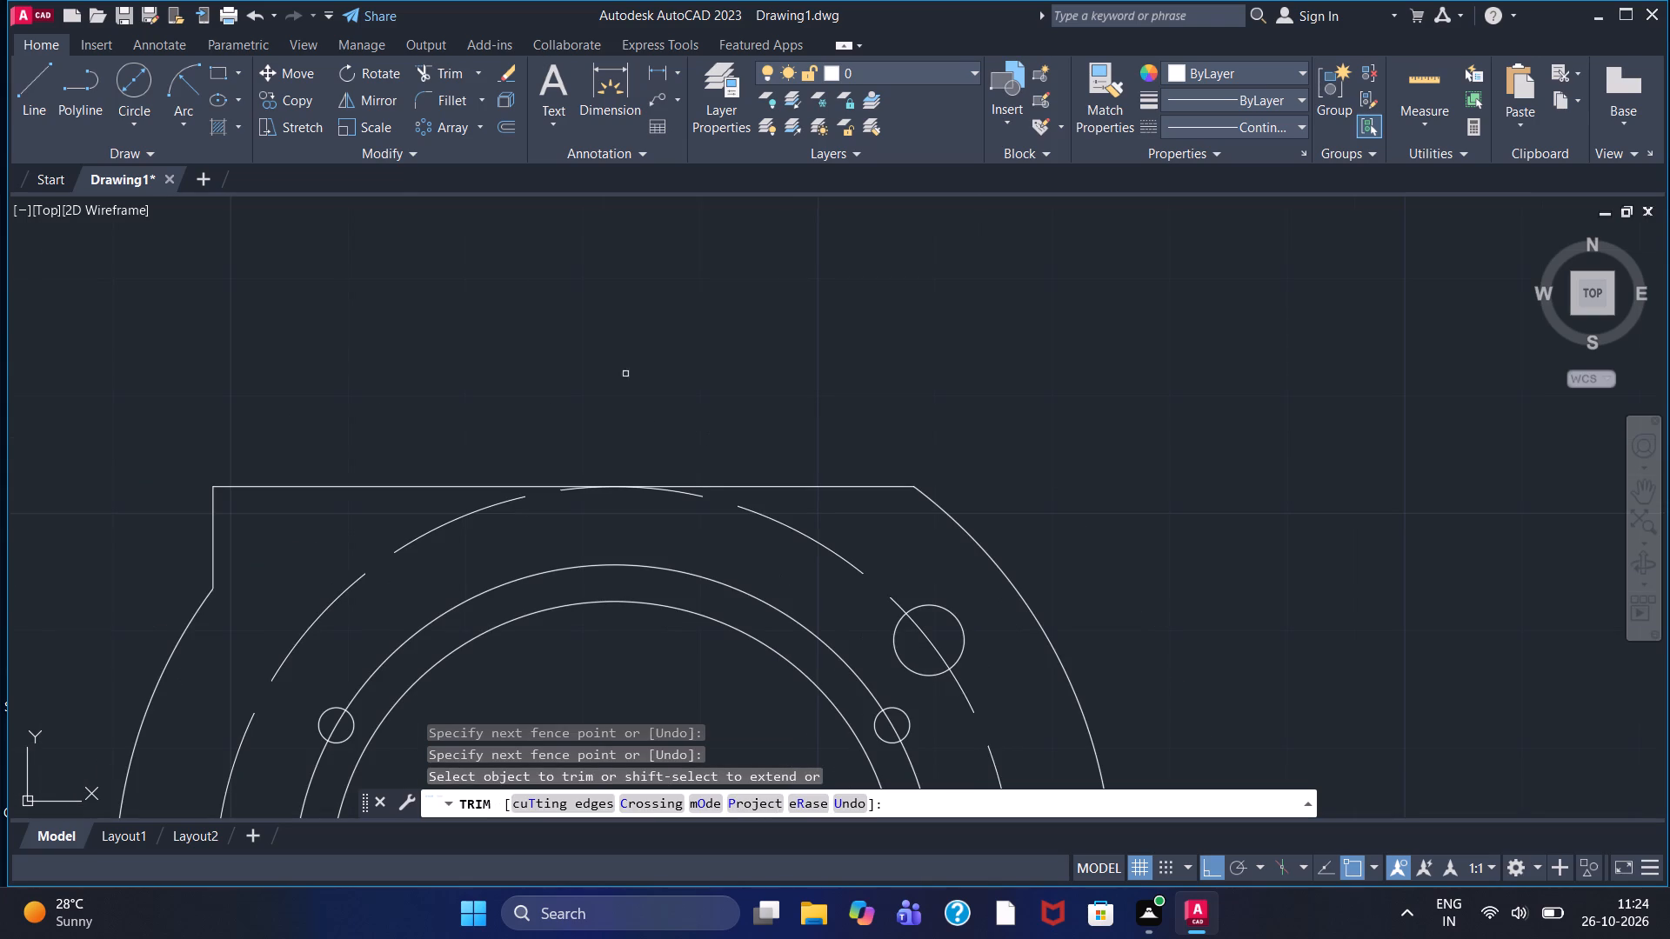
Polar-array the 6-diameter circle around the concentric circles' centre with 4 items.
left_click(428, 126)
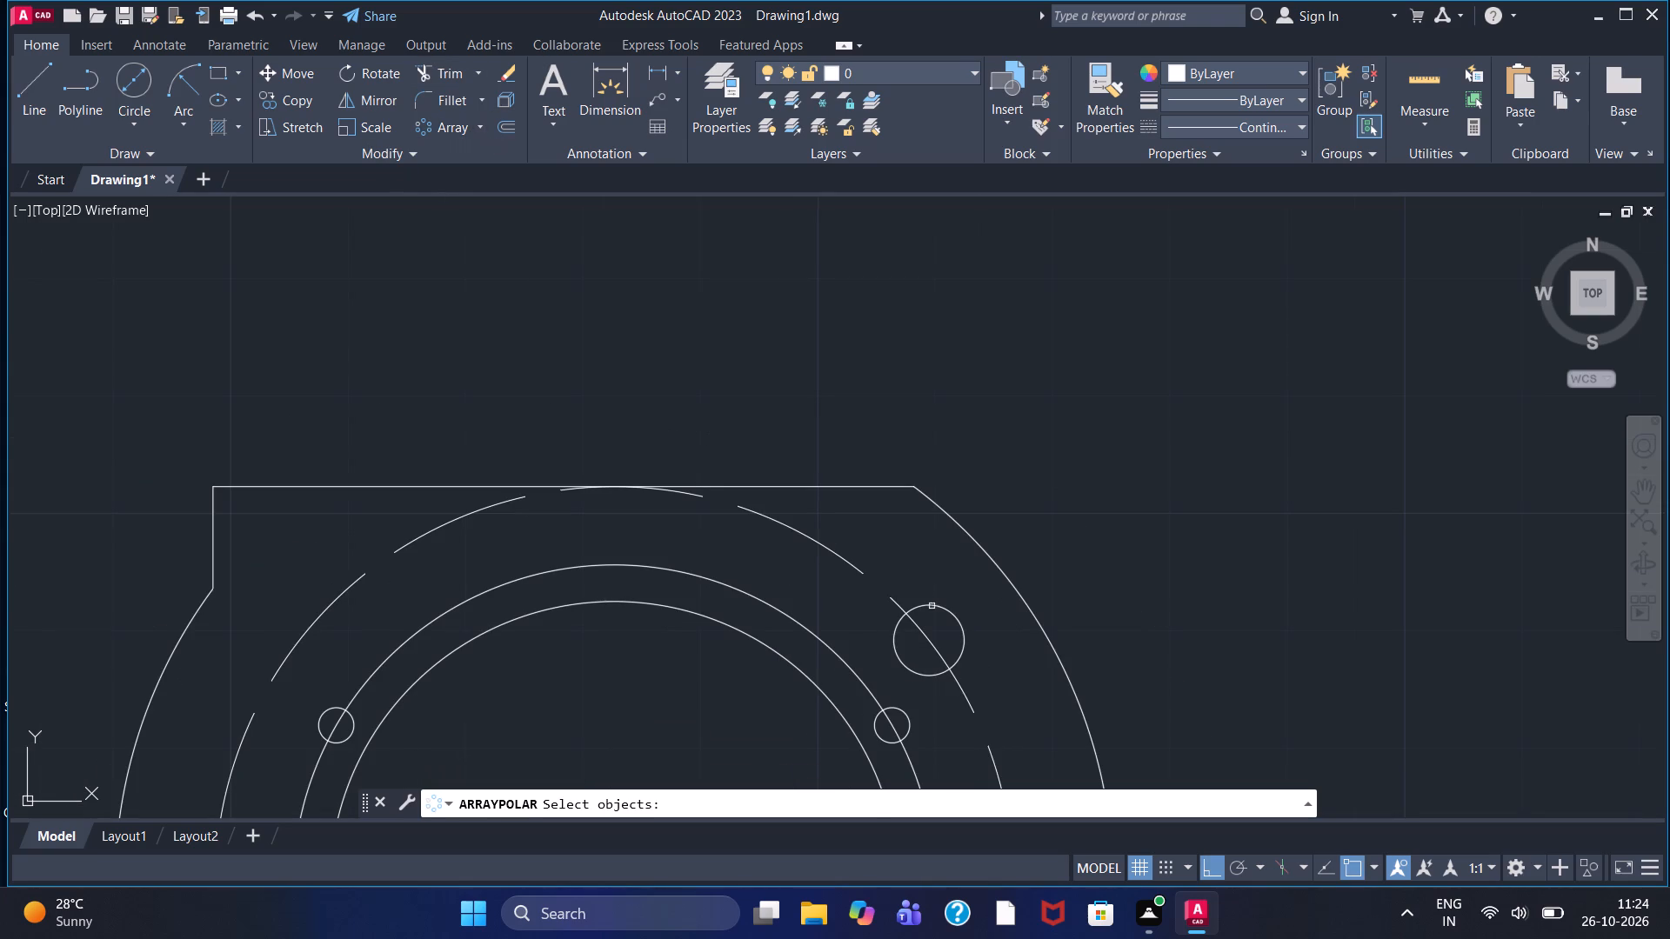
left_click(952, 609)
key("Return")
right_click_drag(1005, 658, 1006, 676)
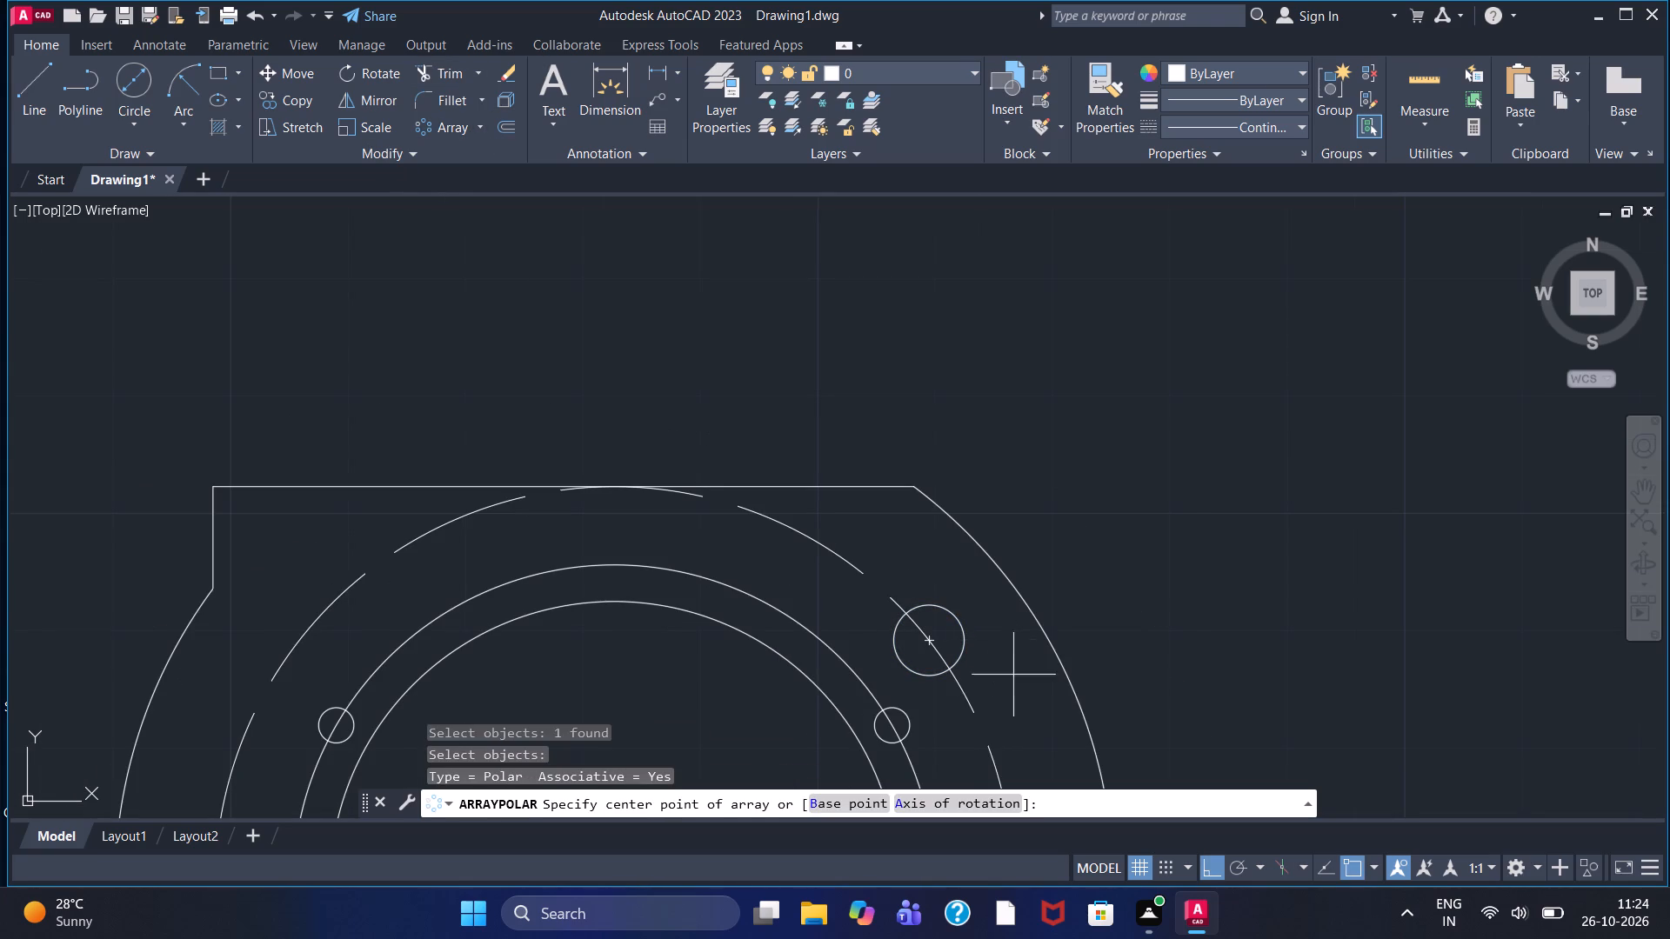
right_click_drag(1006, 676, 1003, 676)
scroll(999, 676, "down", 1)
scroll(849, 660, "down", 2)
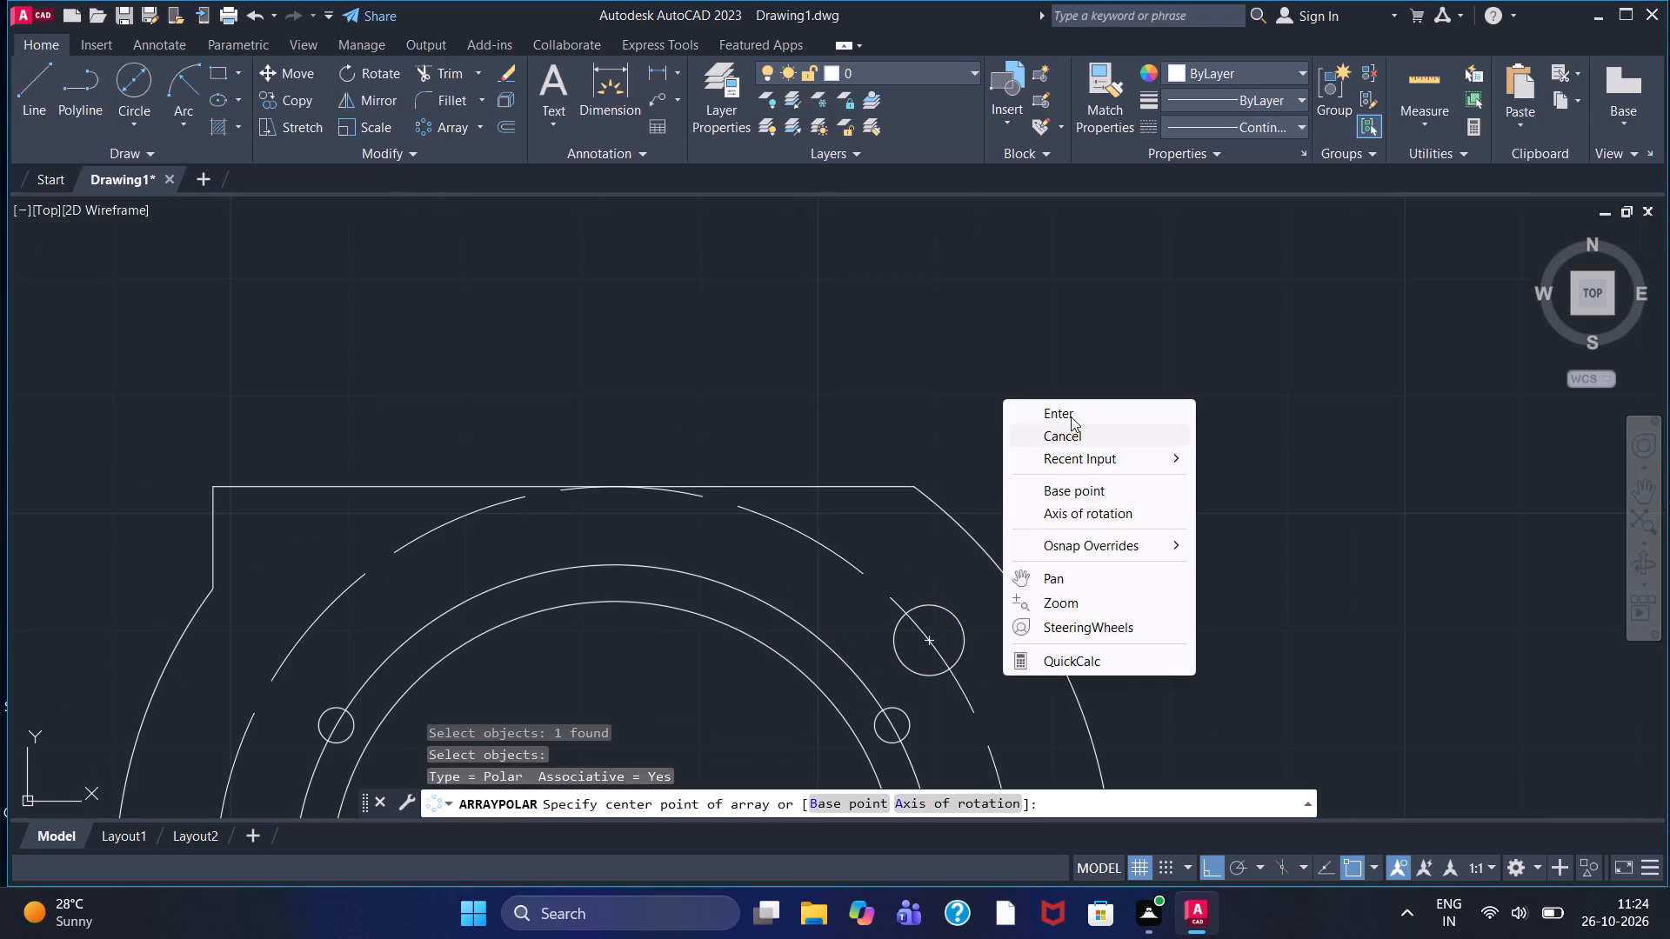
left_click(1071, 416)
scroll(857, 601, "down", 2)
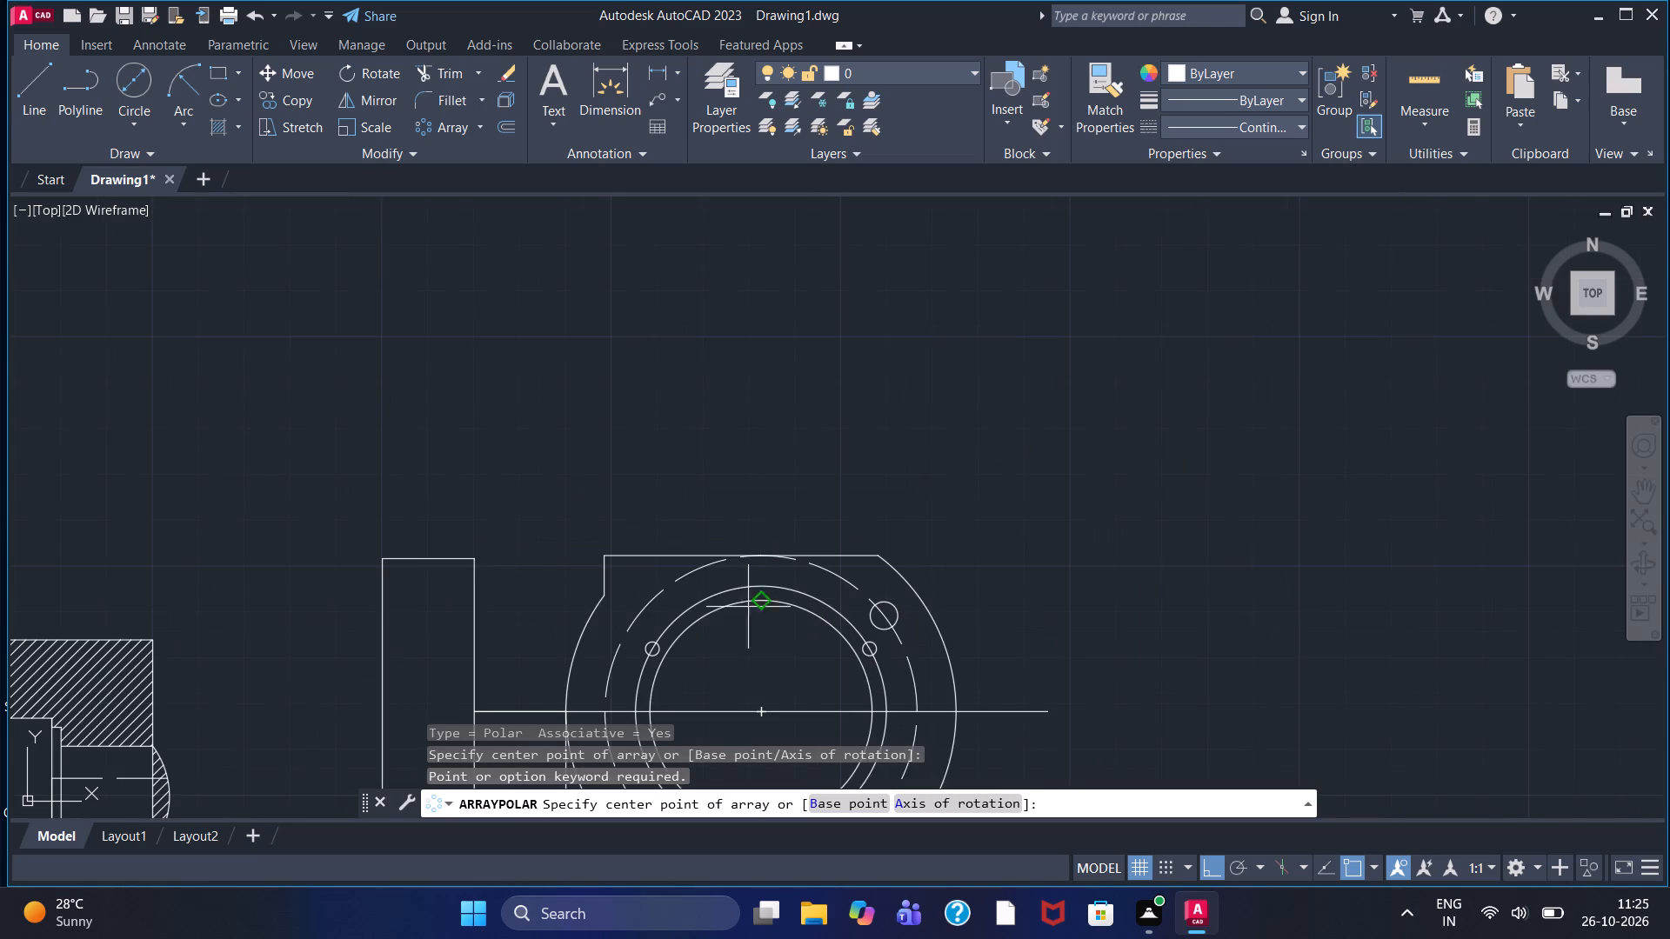
left_click(765, 711)
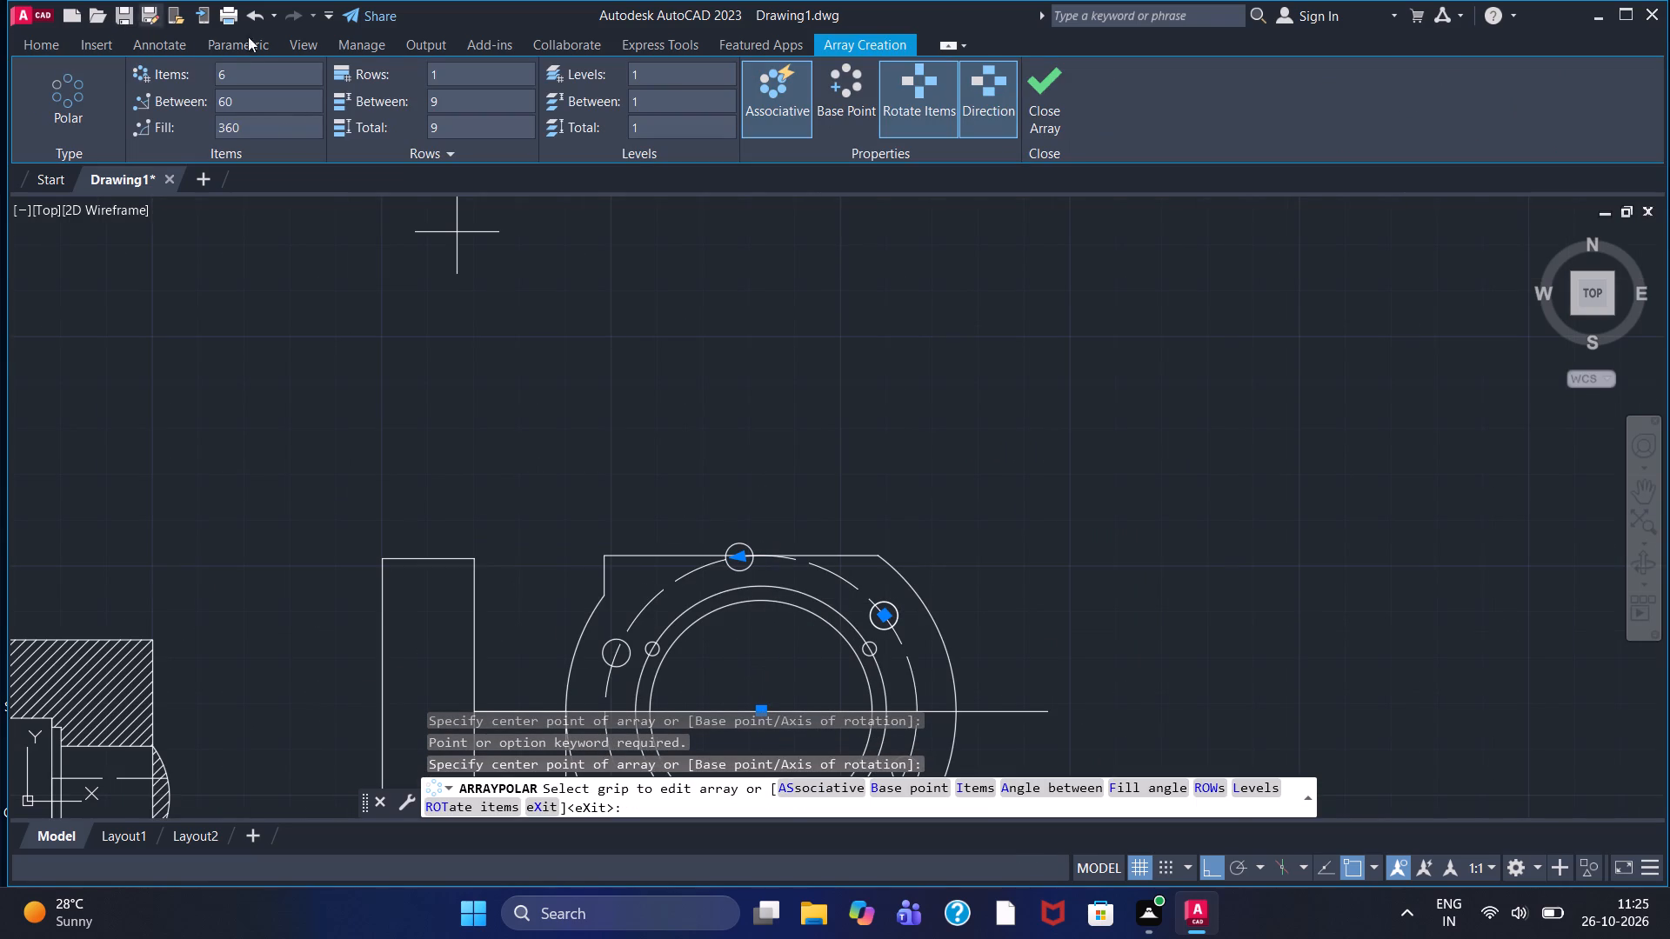
left_click_drag(250, 80, 147, 73)
key("4")
key("Return")
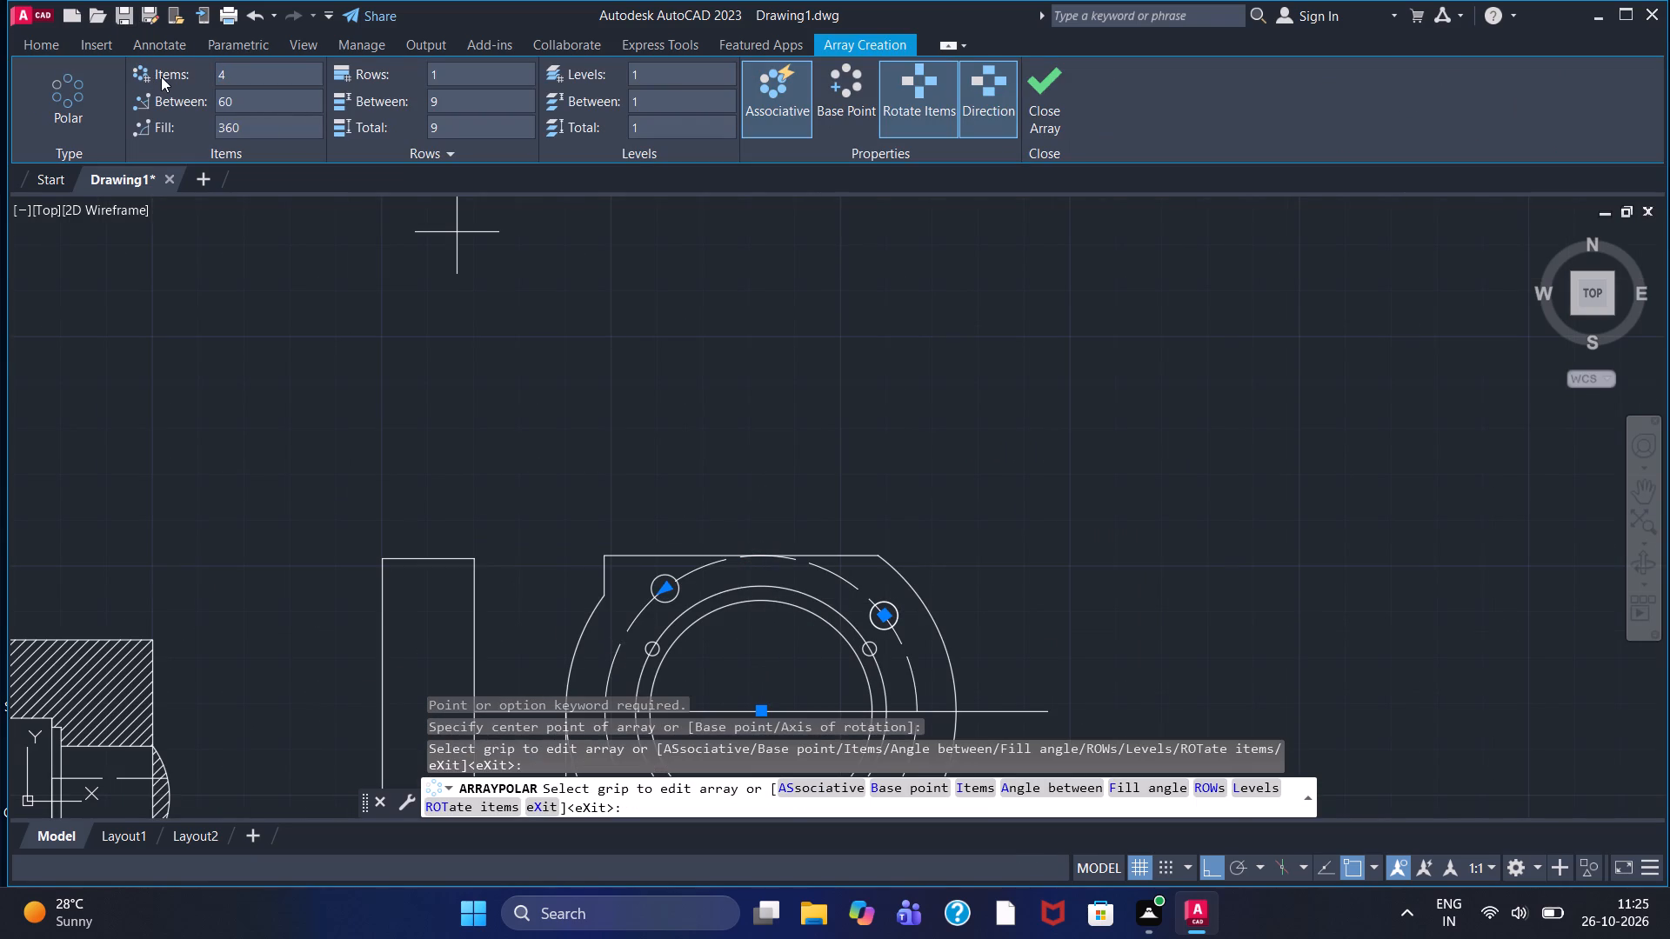
left_click(1045, 90)
Draw connected lines from the flat top's right end: 60 to the right, 15 down and 12 back to the left.
scroll(995, 406, "down", 2)
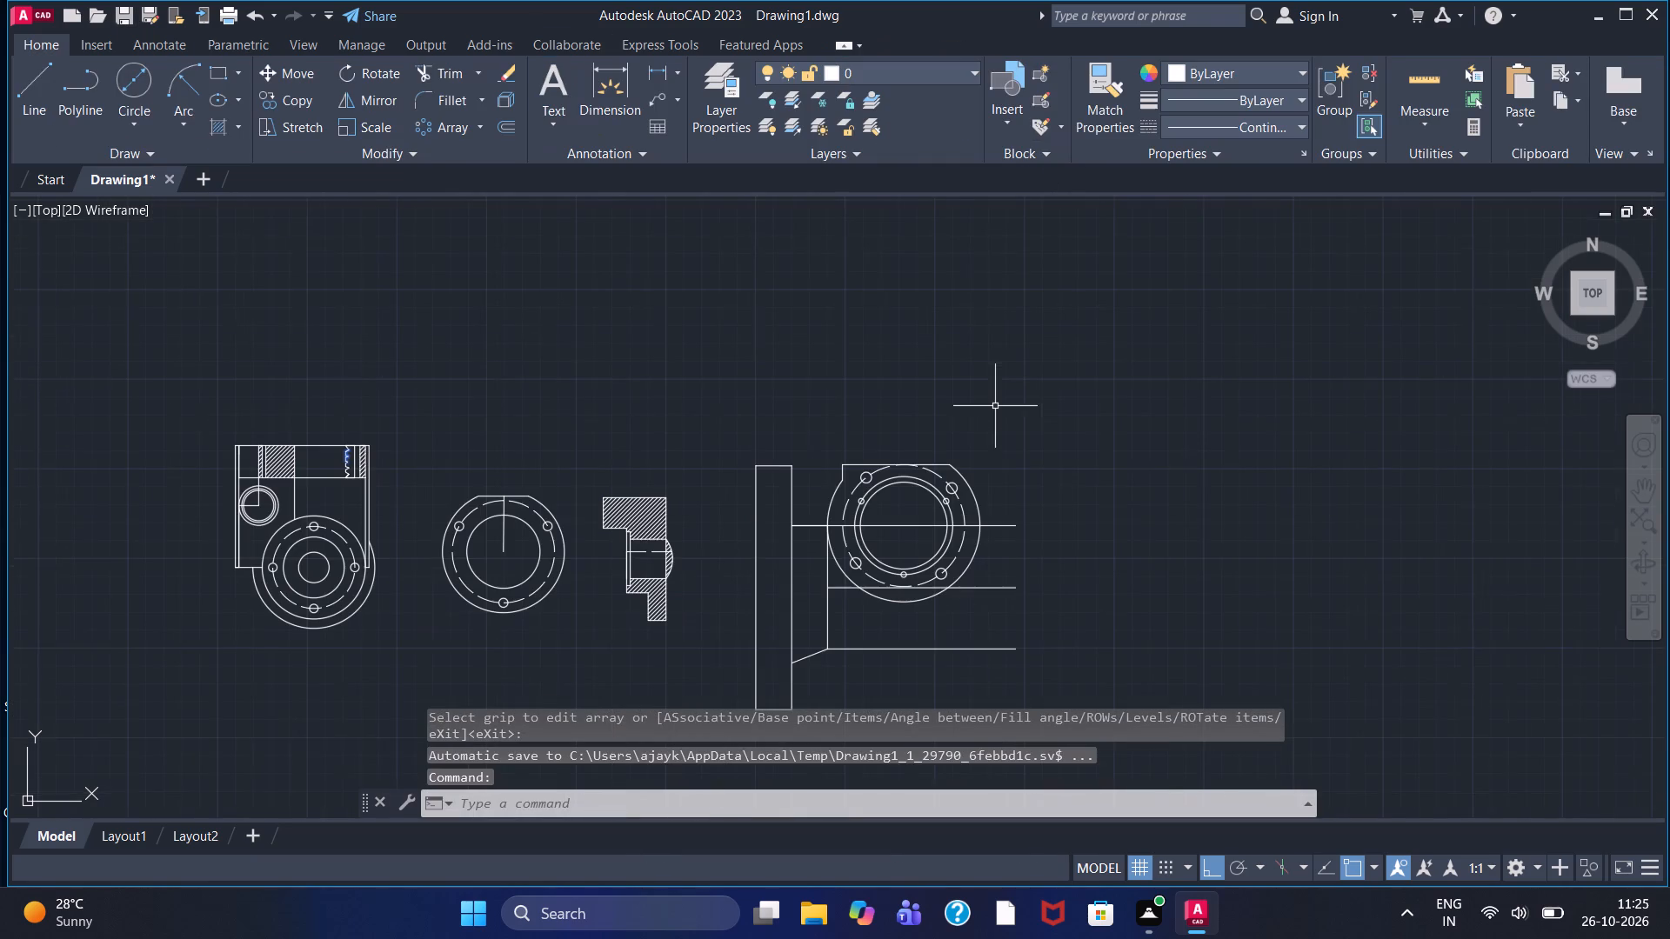
scroll(937, 421, "up", 2)
middle_click_drag(909, 435, 815, 296)
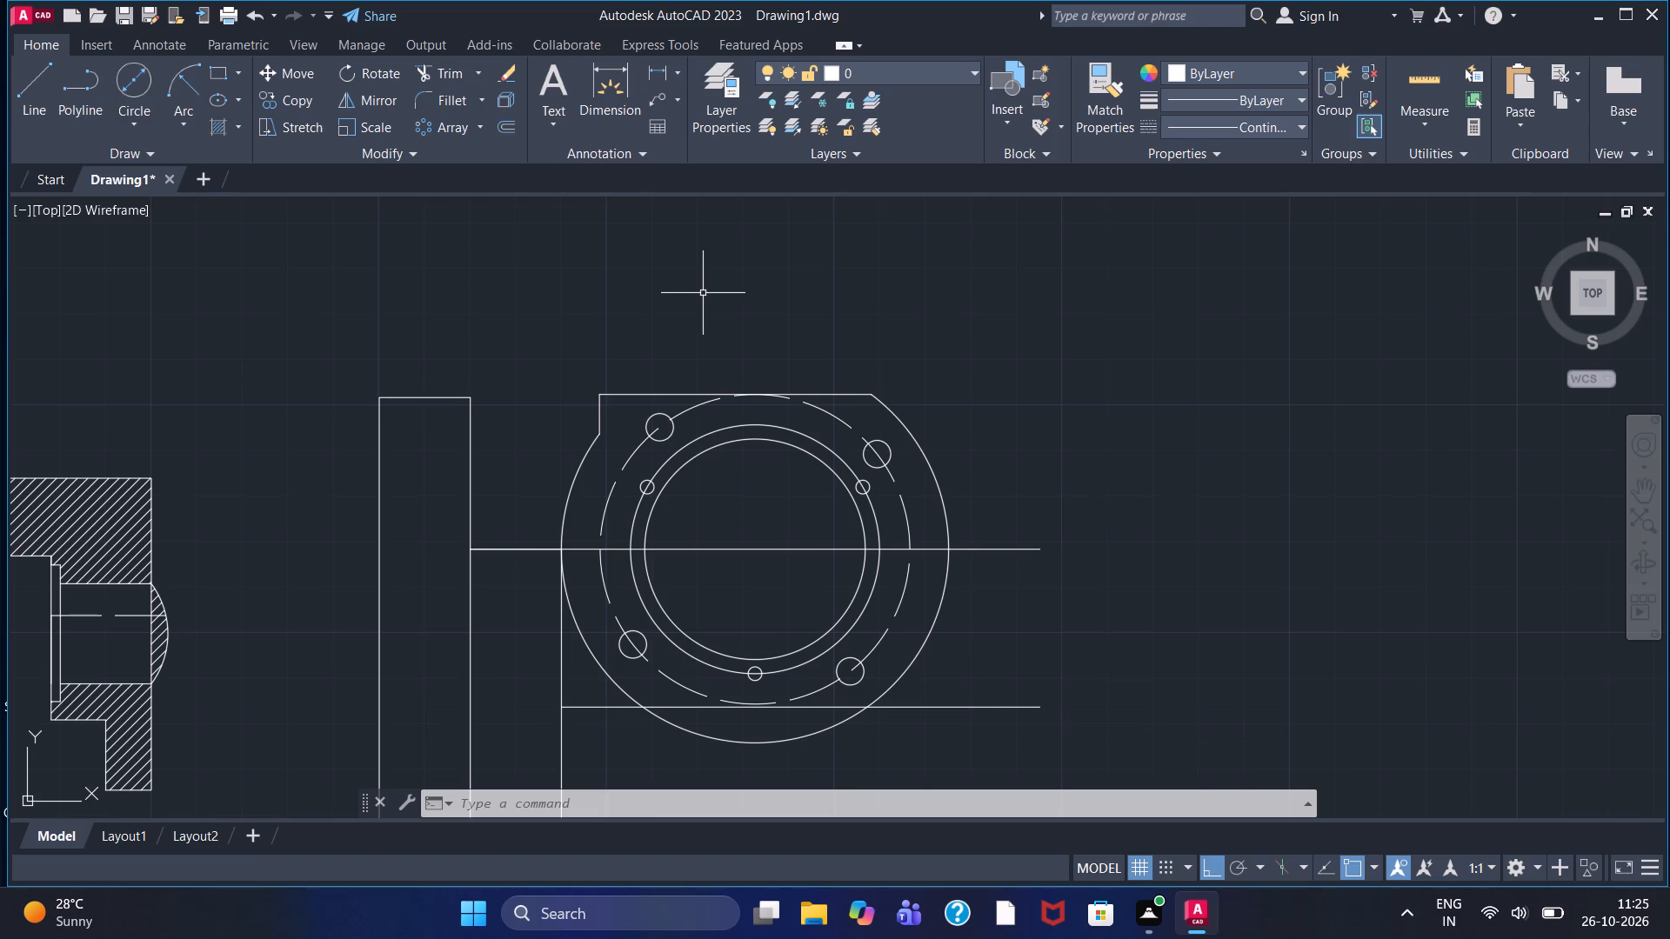
left_click(39, 83)
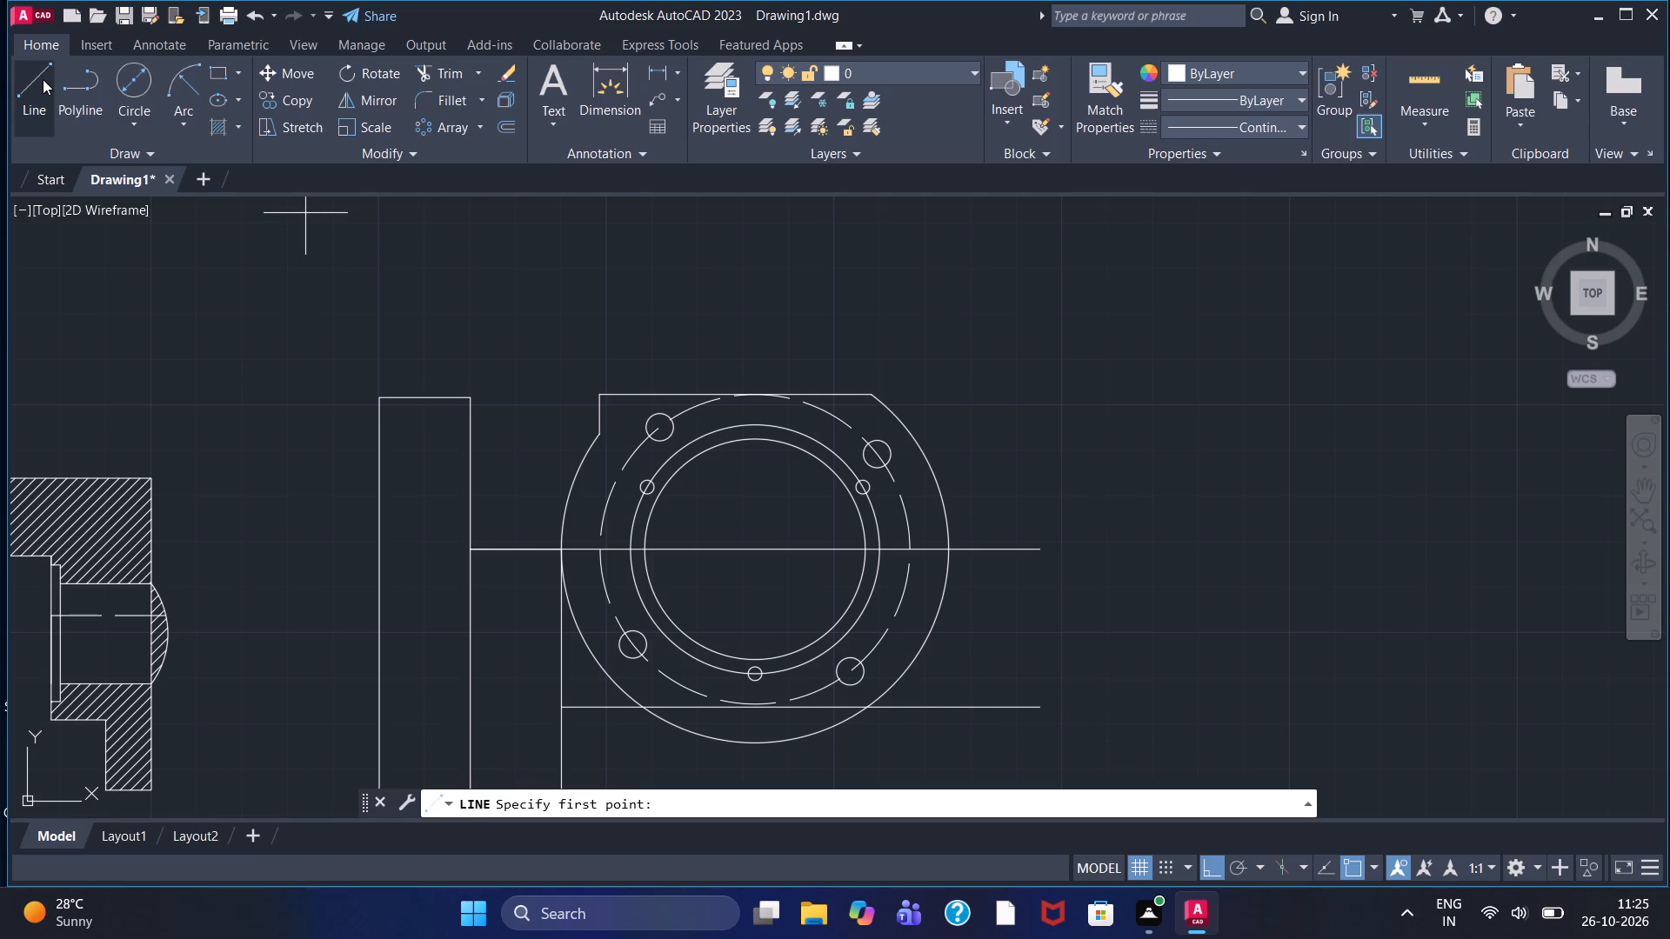
left_click(870, 395)
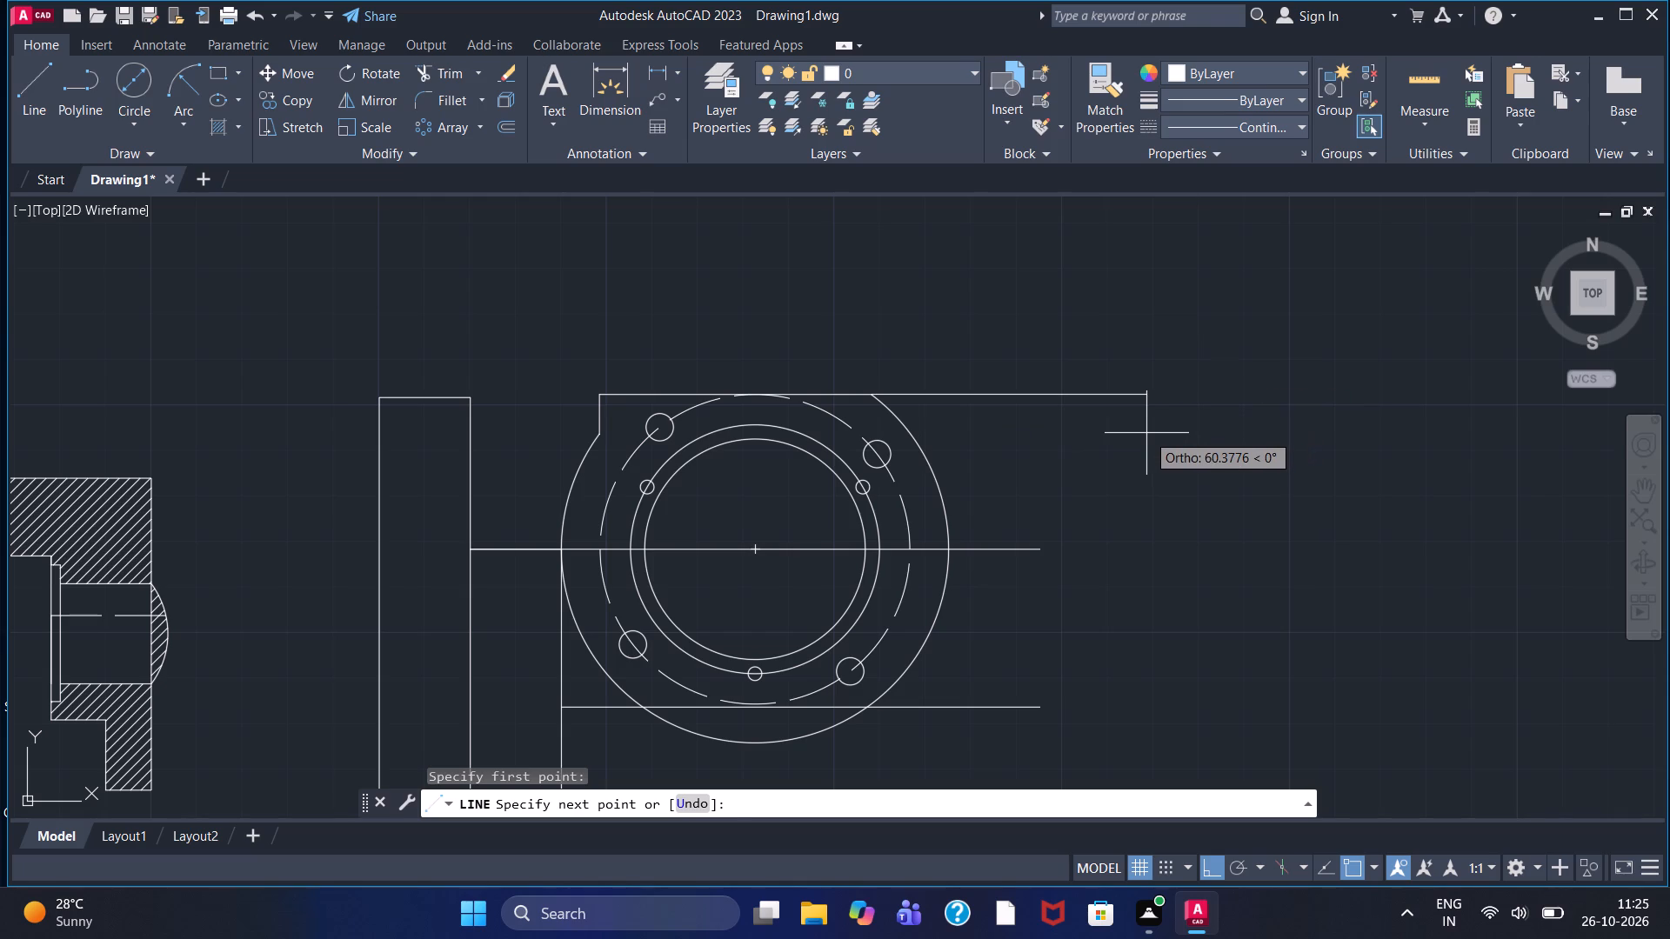
type("60")
key("Return")
type("15")
key("Return")
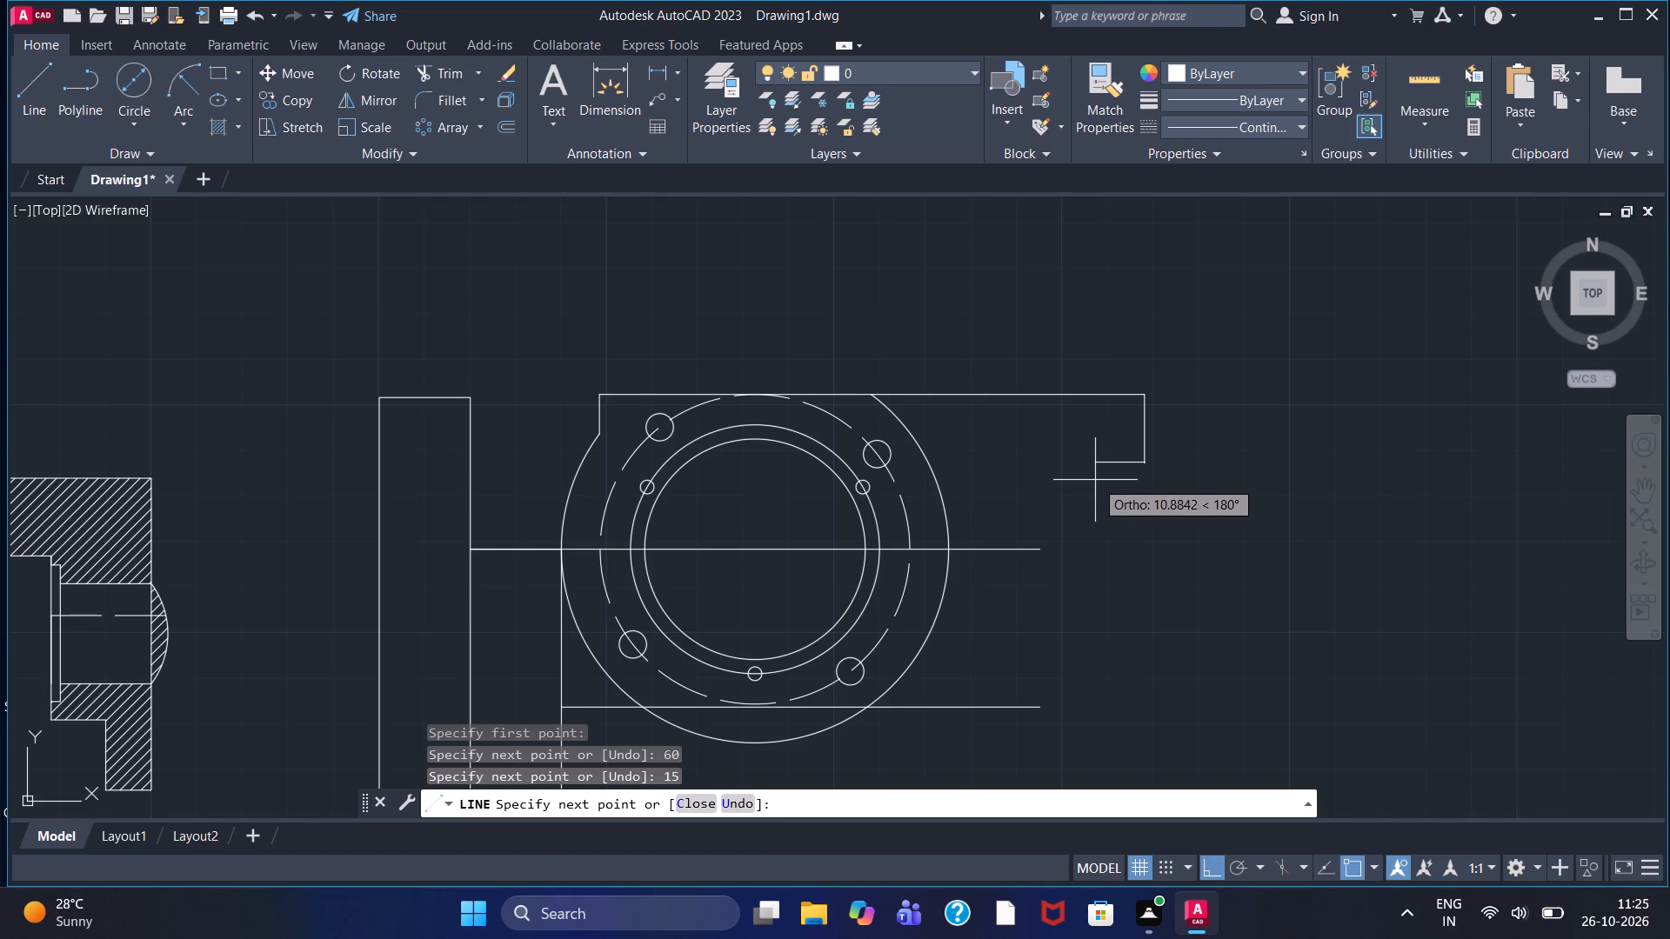
type("12")
key("Return")
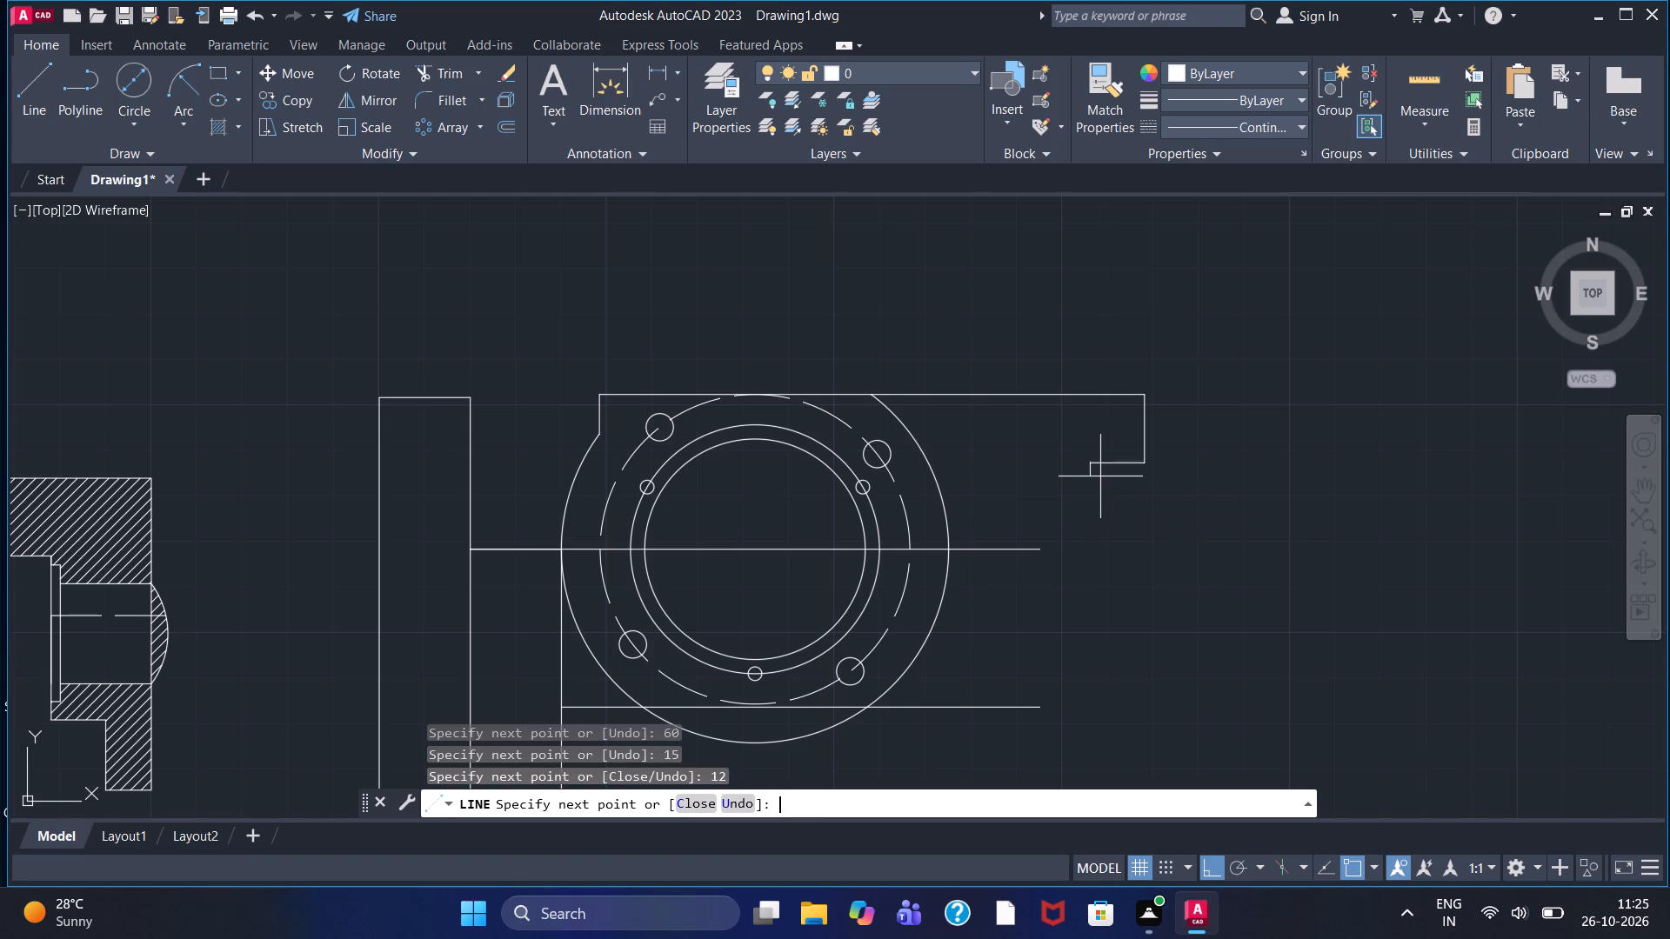
right_click(1088, 493)
left_click(1108, 504)
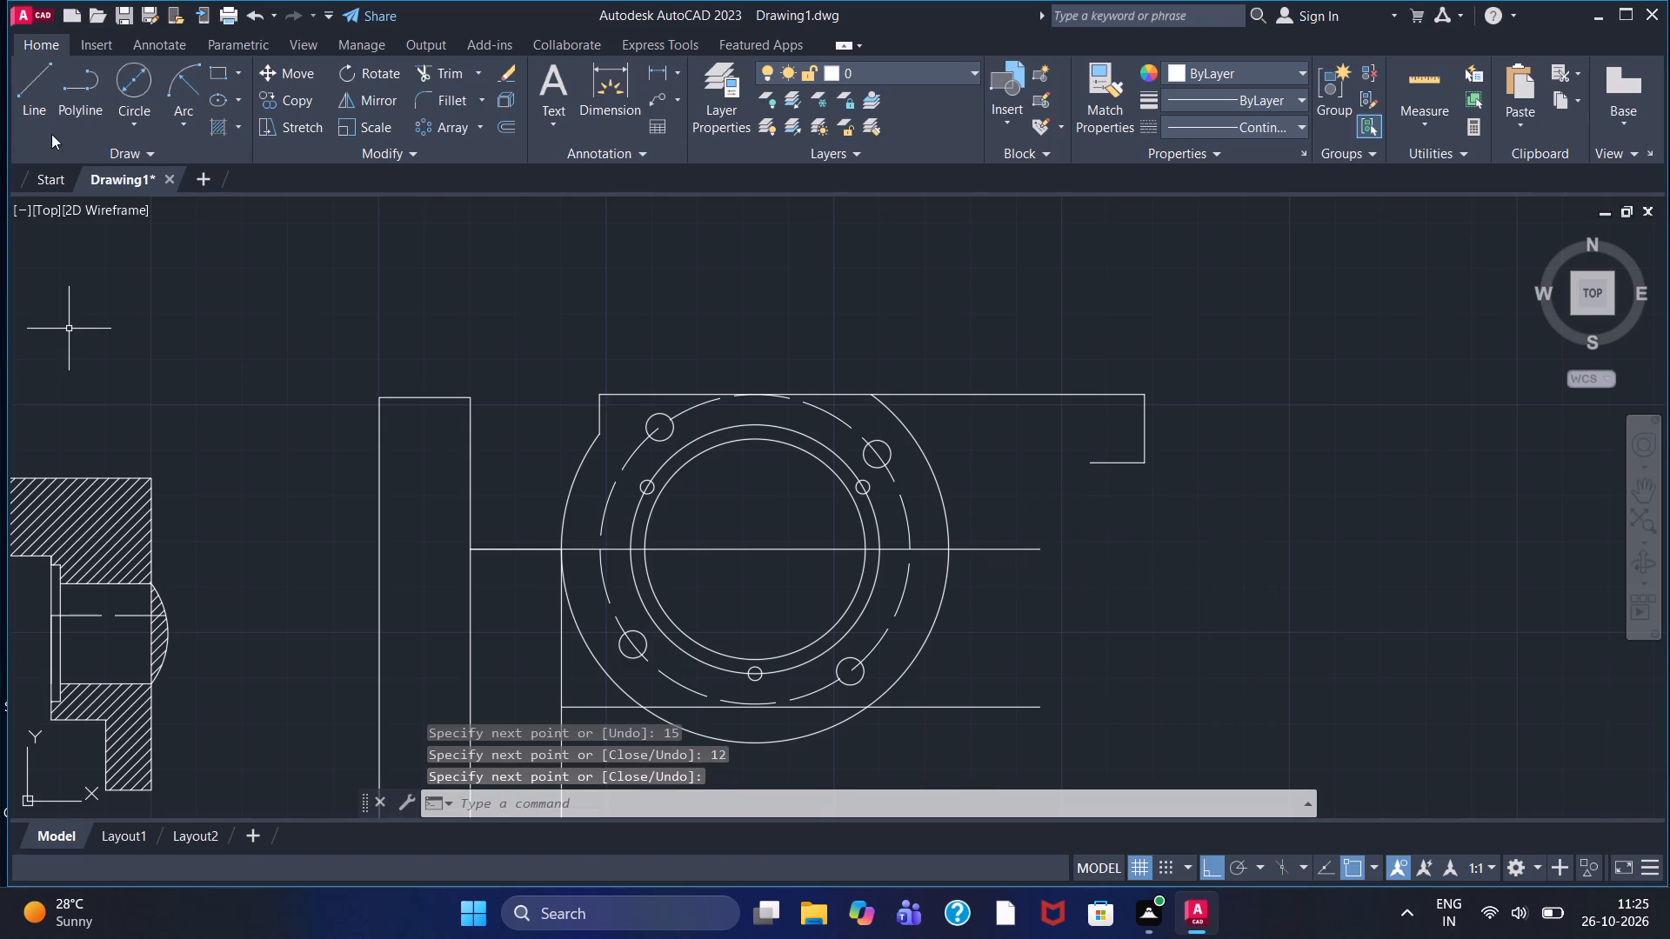
Draw a horizontal line about 112 long to the right from the outer circle's bottom quadrant.
left_click(34, 110)
scroll(466, 556, "down", 1)
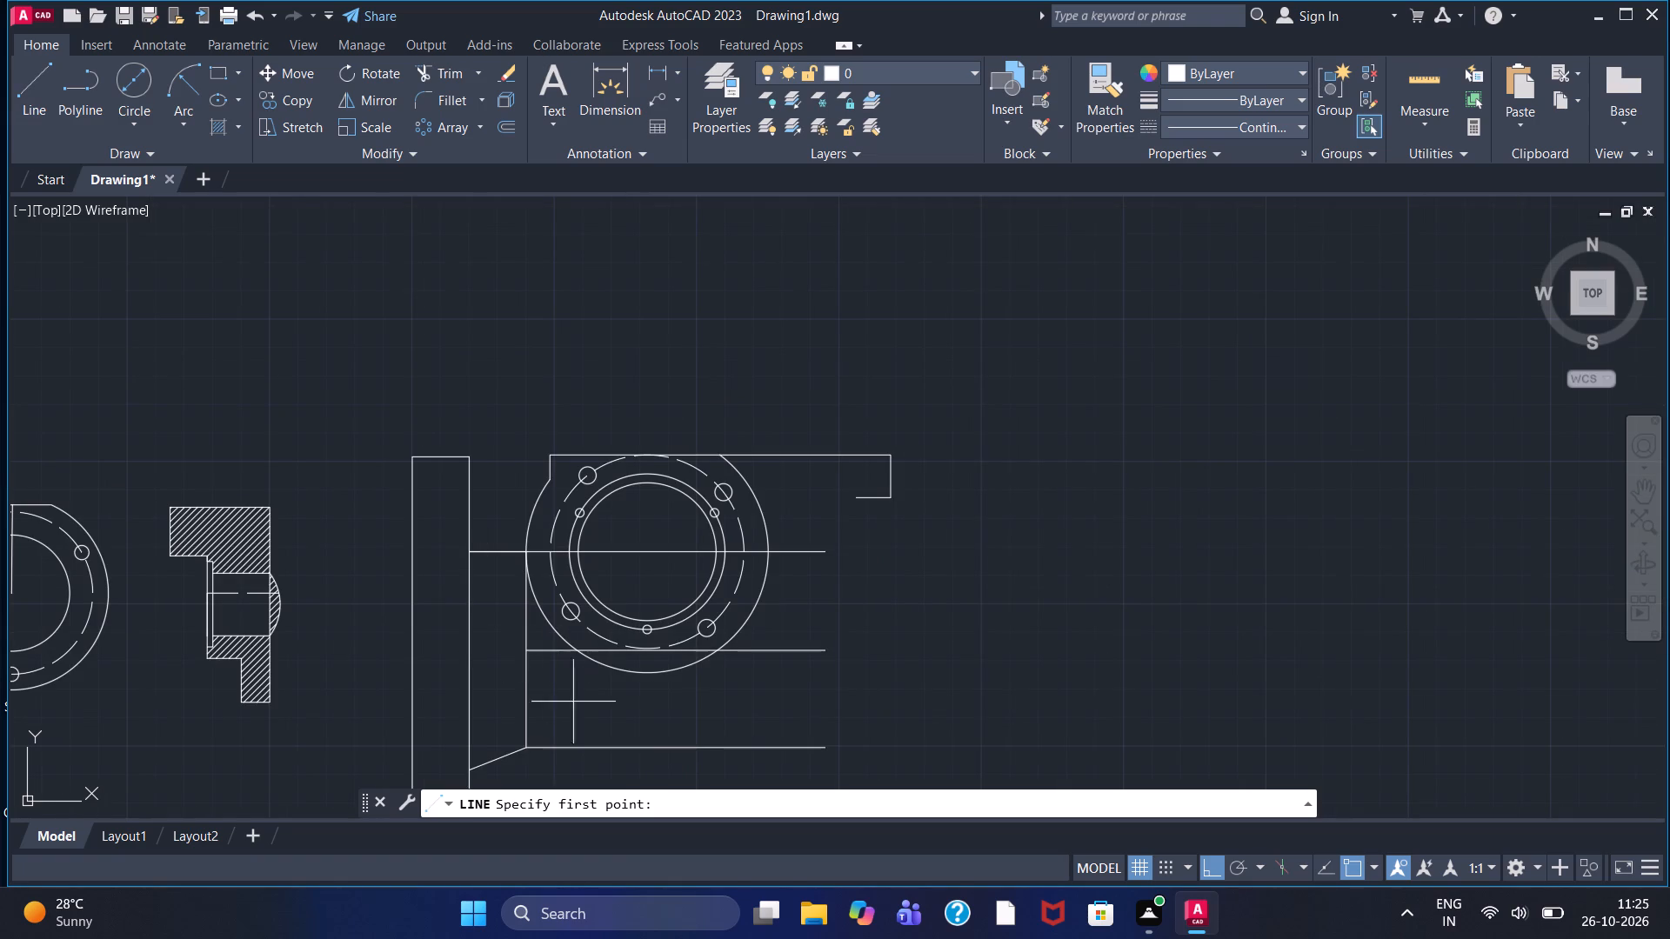
left_click(648, 678)
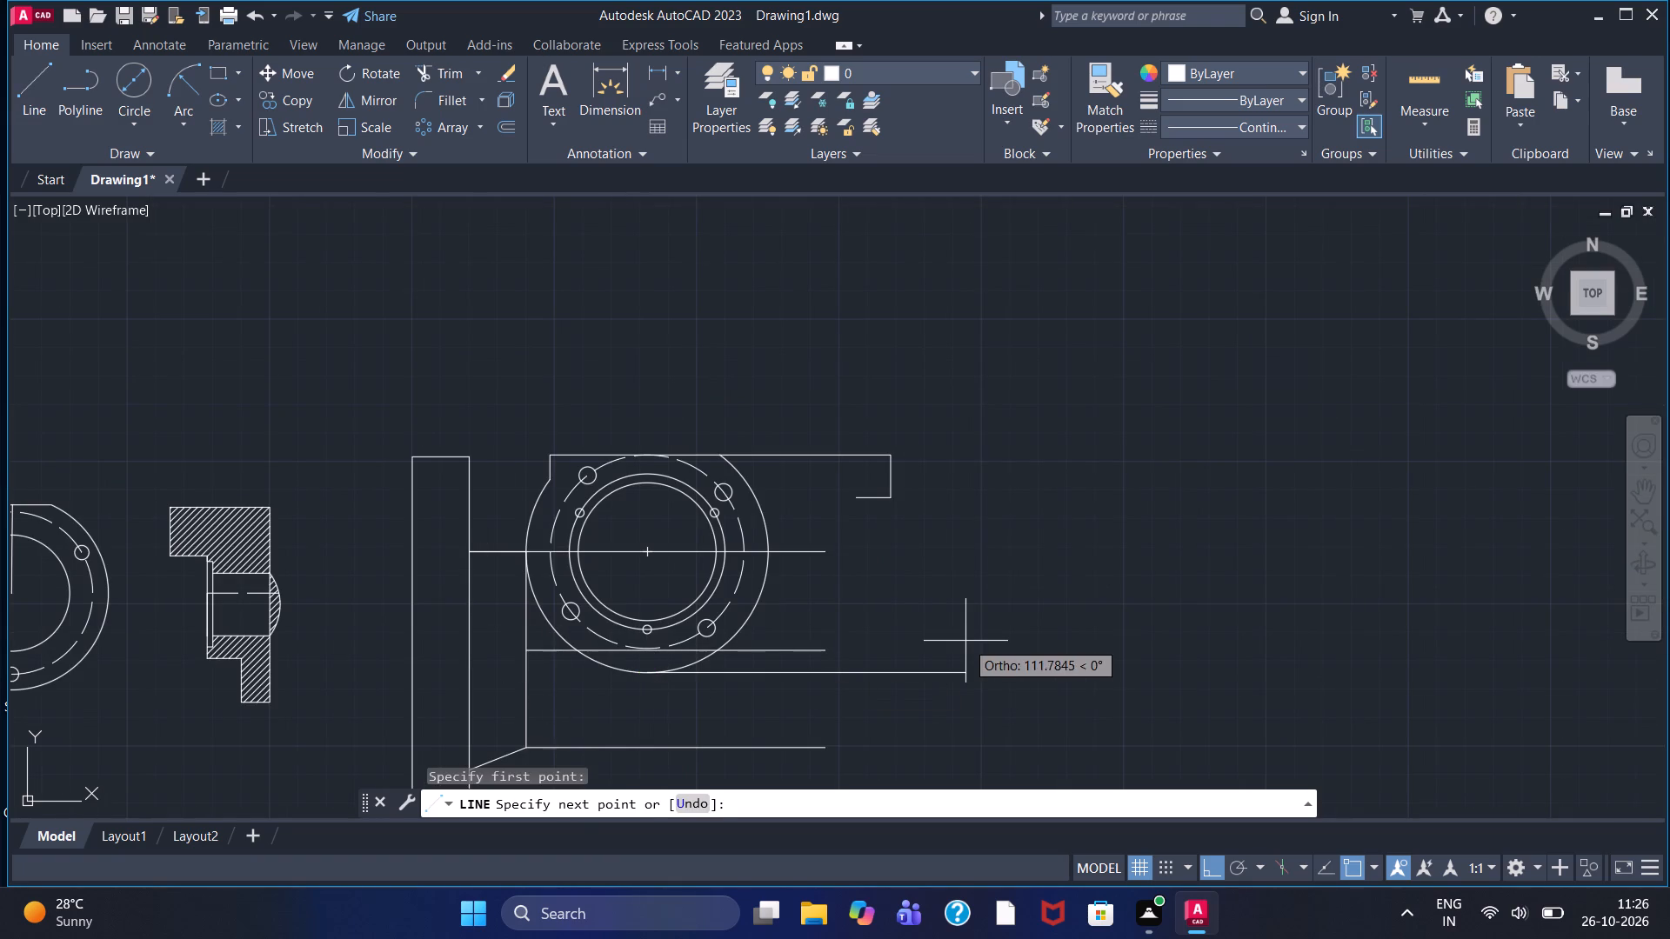
left_click(965, 641)
right_click(964, 636)
left_click(999, 396)
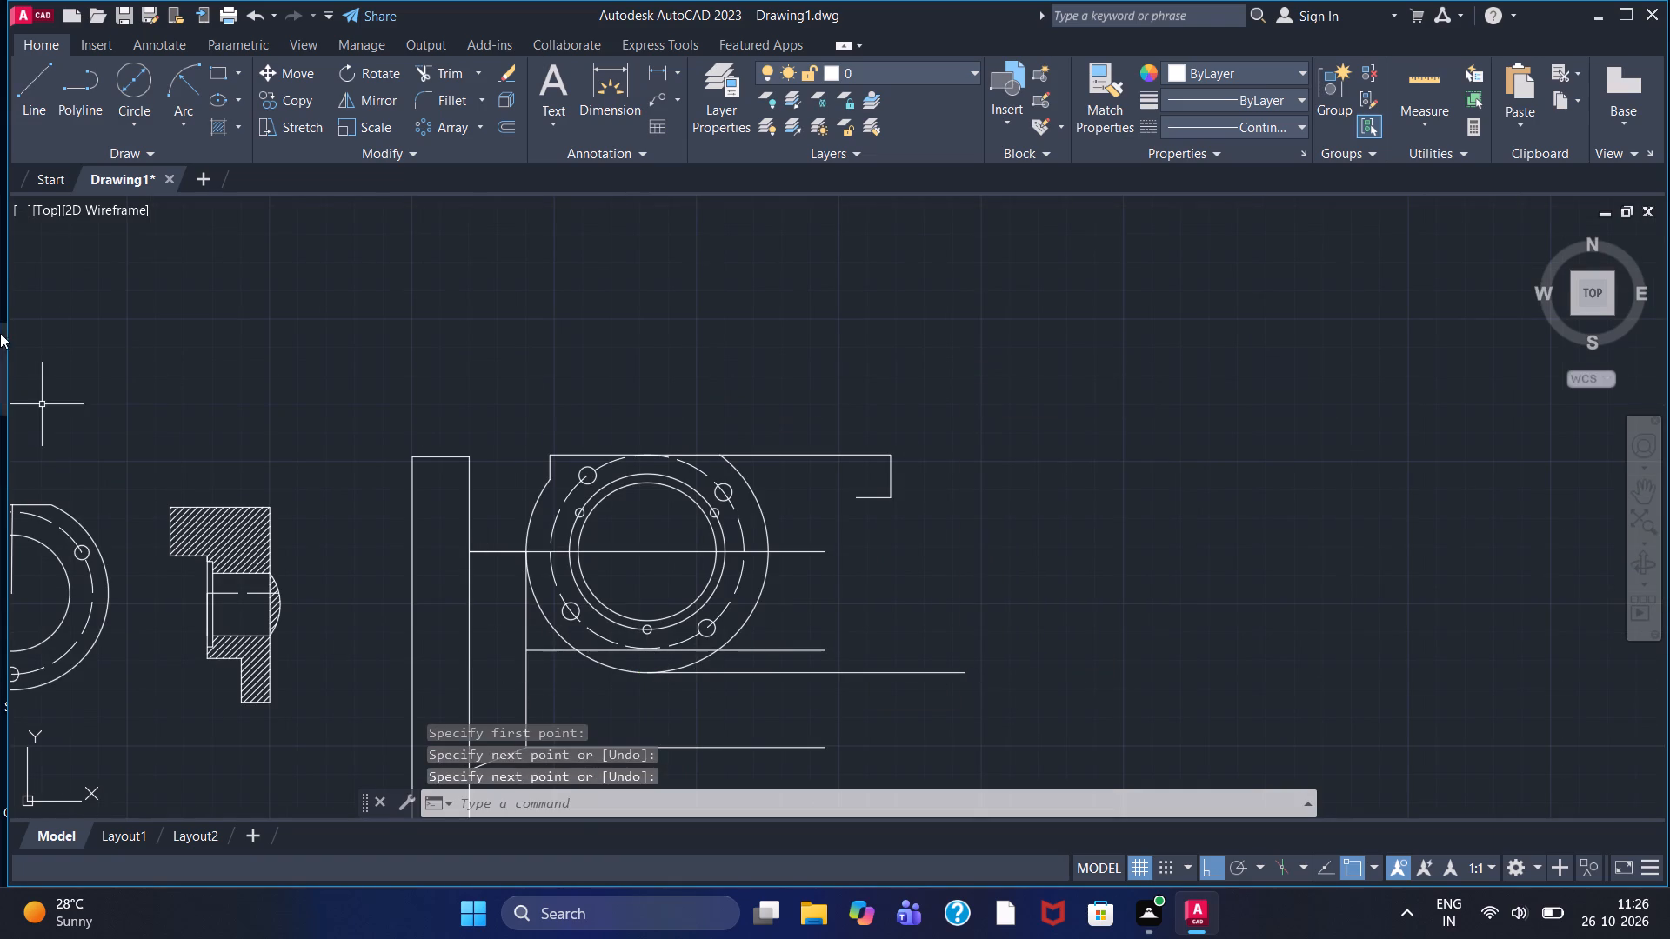
Continue the stepped profile from the 12-long line's left end: about 37 down, 5 to the left and about 38 down.
left_click(21, 96)
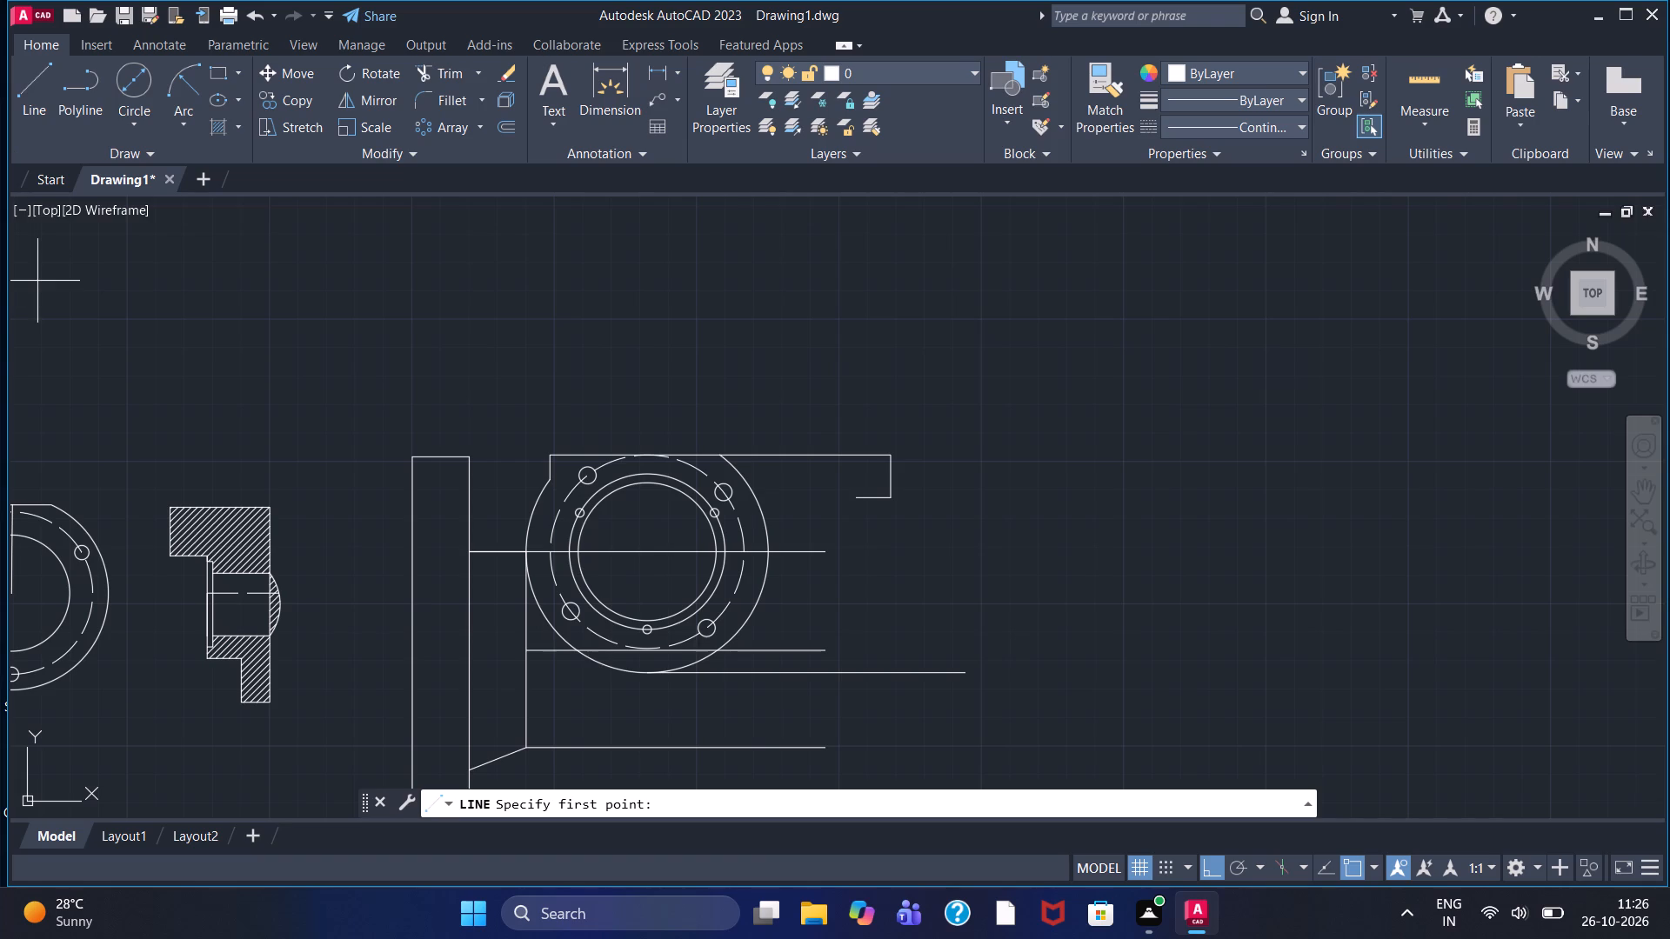
left_click(858, 495)
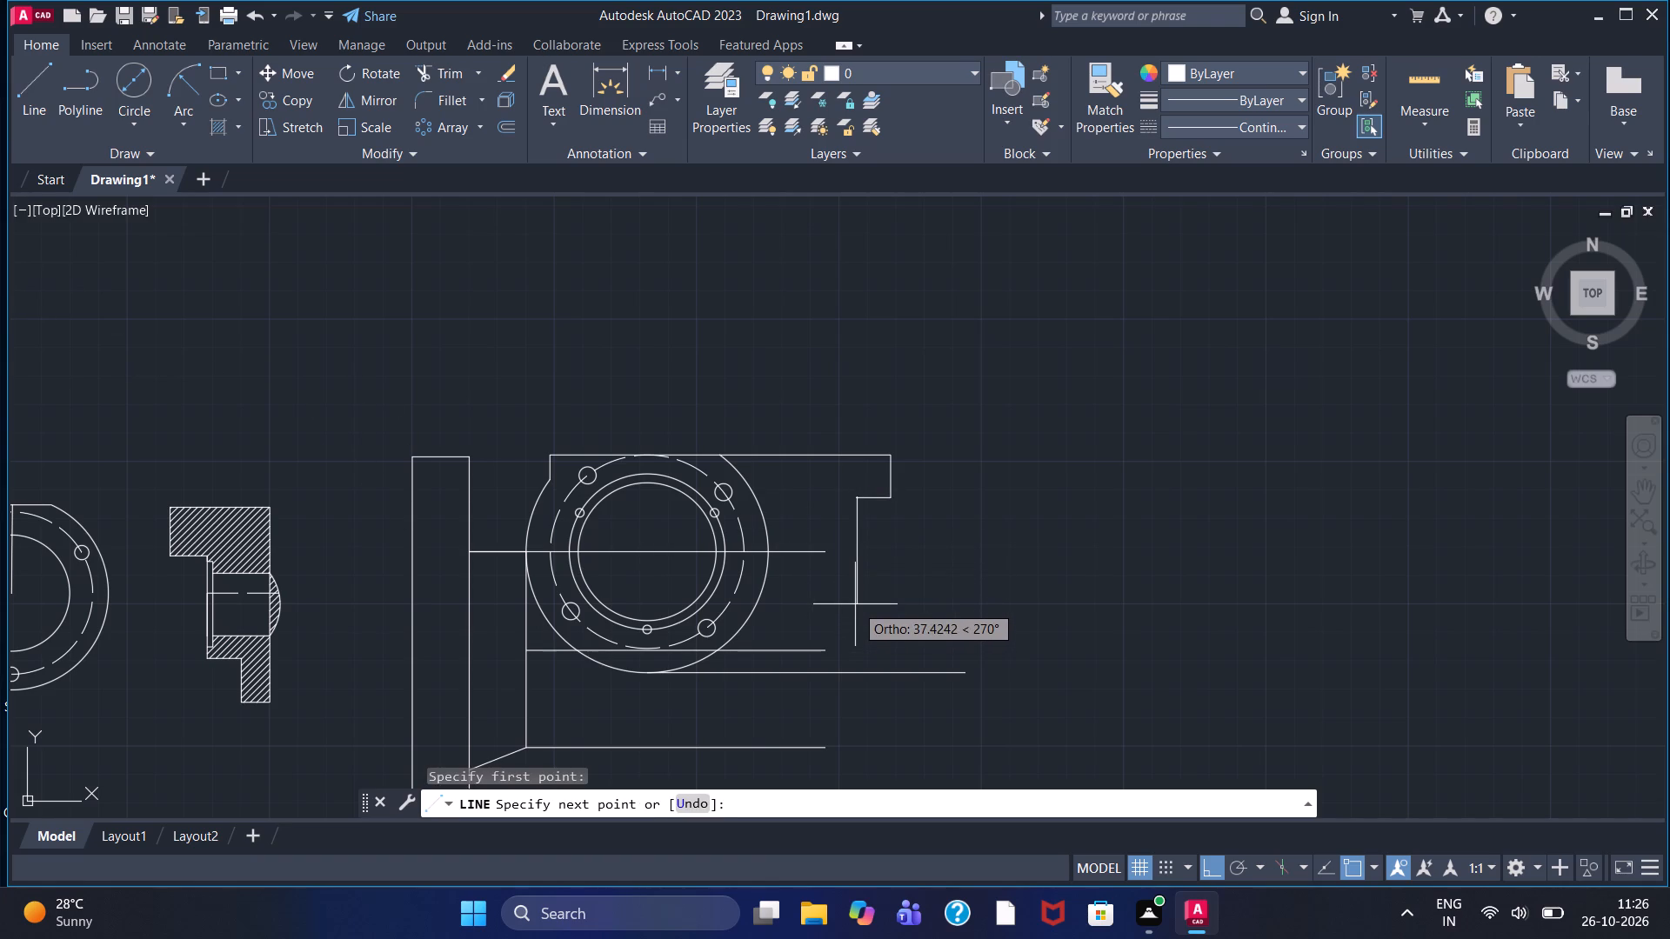
left_click(855, 604)
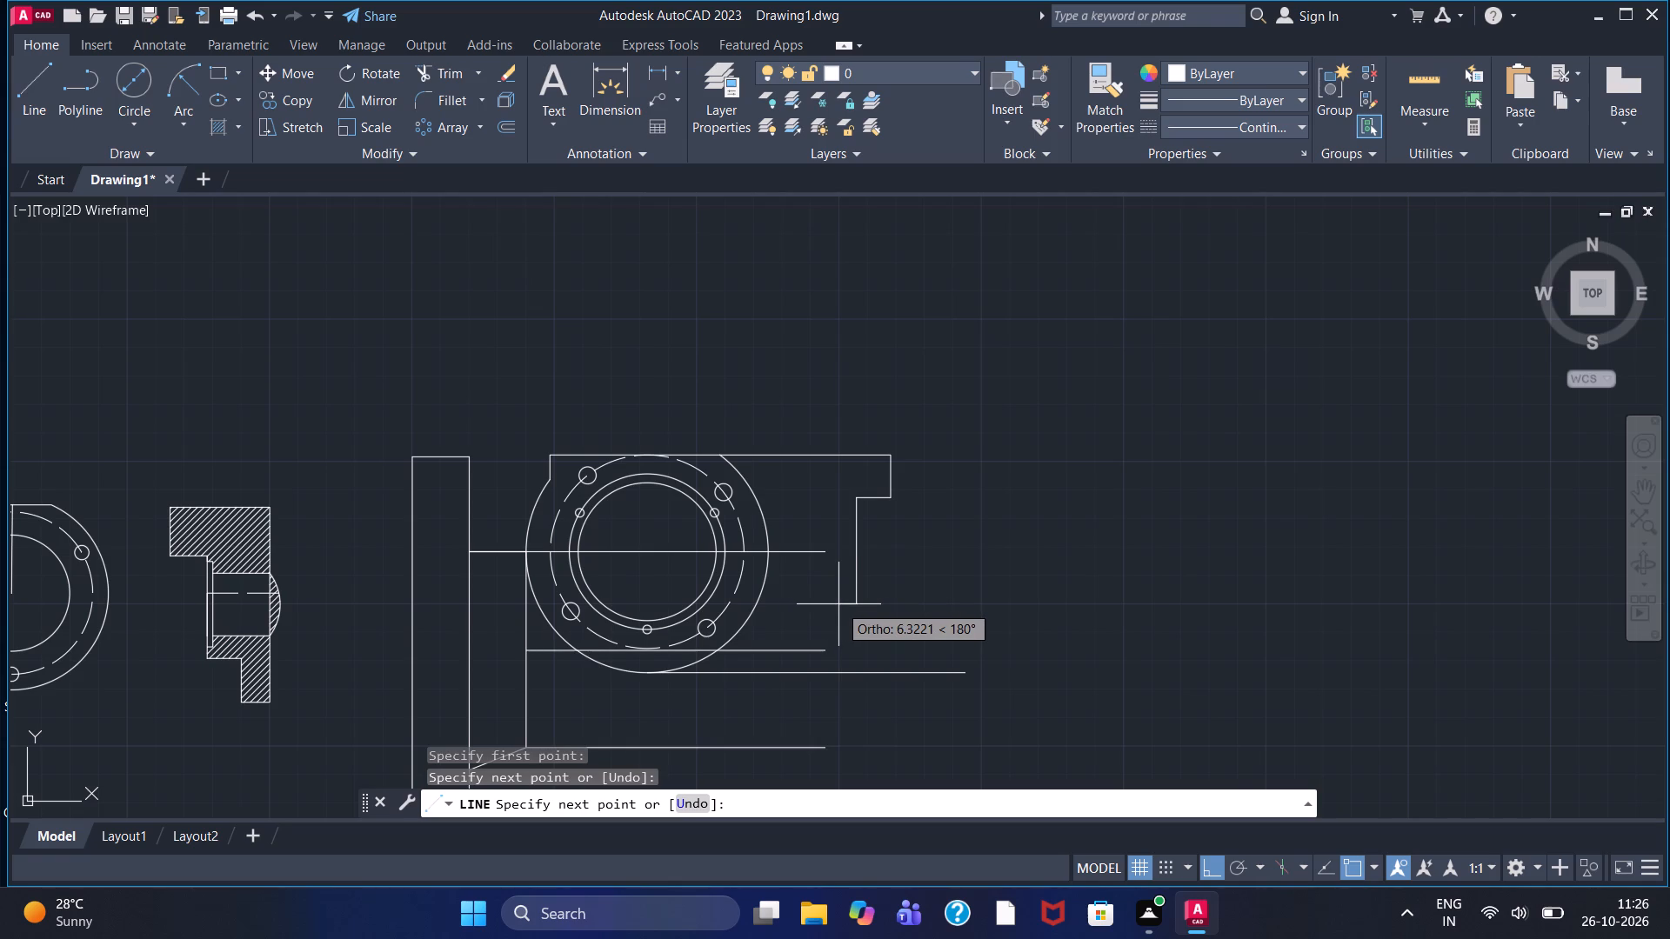
key("5")
key("Return")
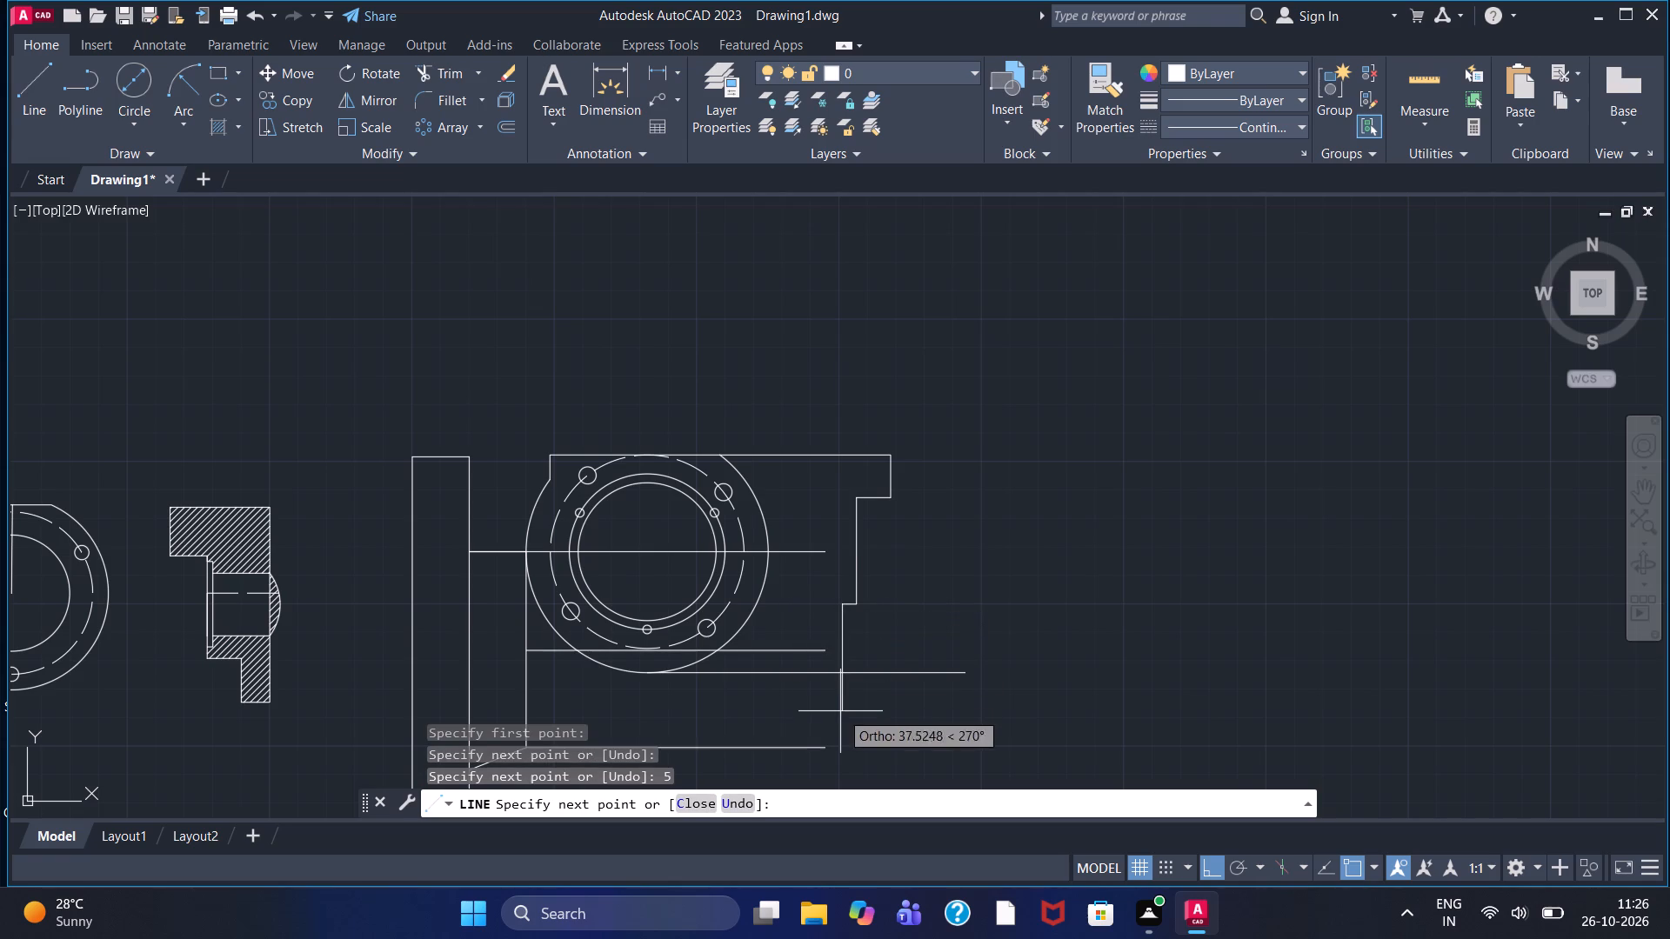
left_click(841, 714)
right_click(841, 715)
left_click(867, 454)
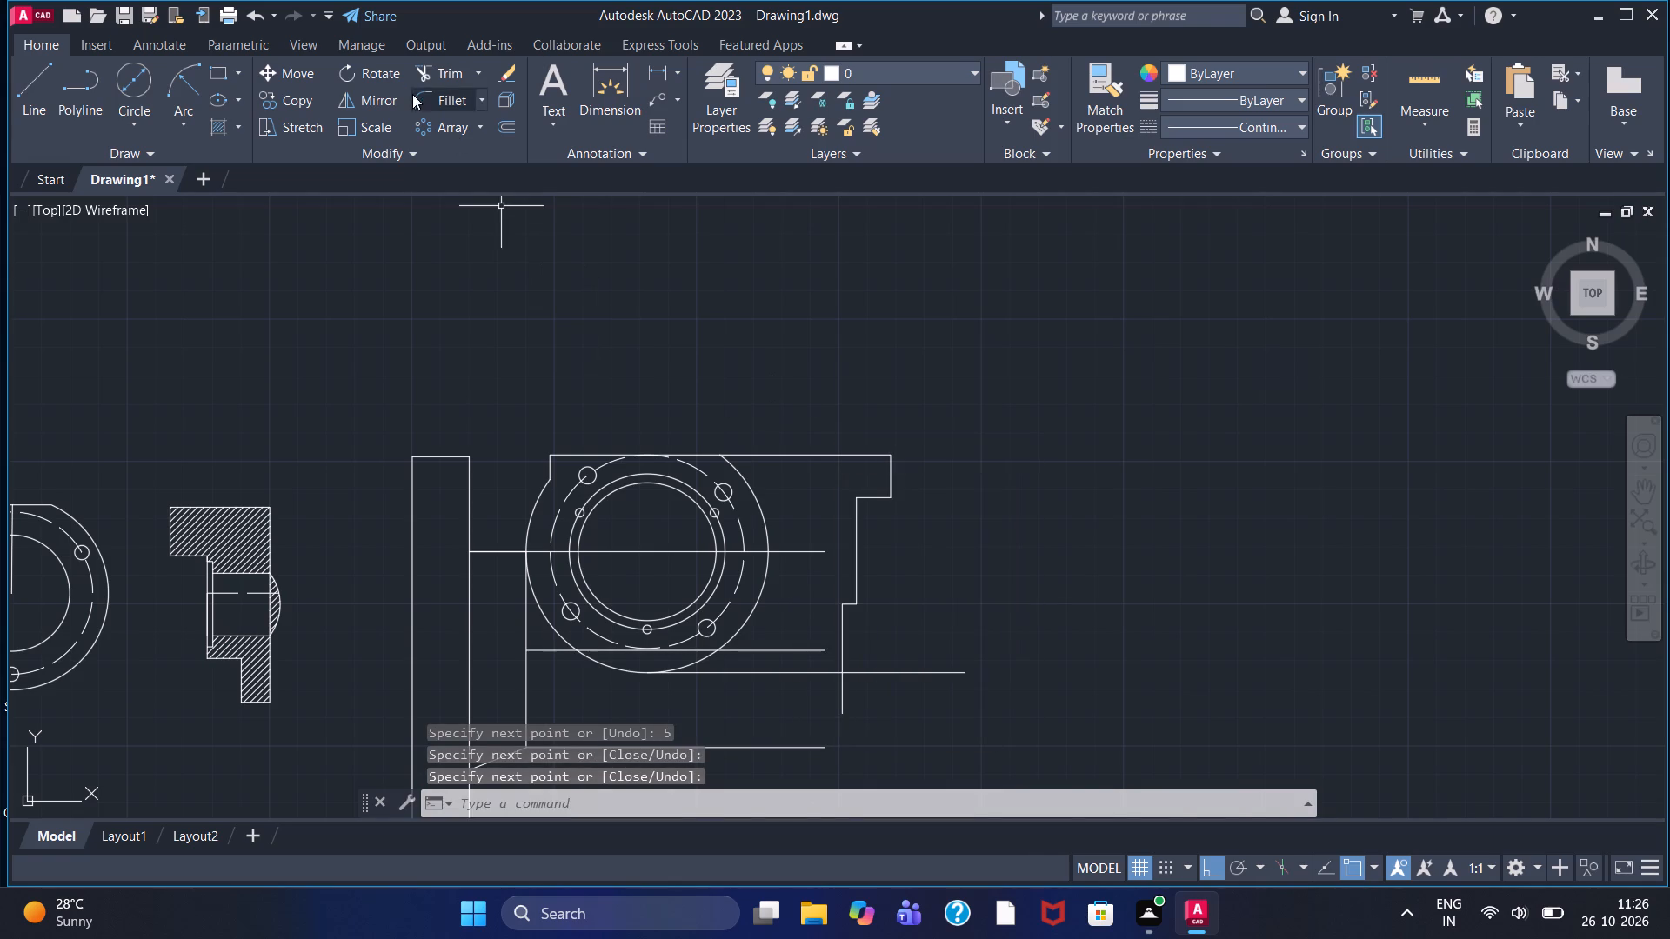
Trim away the whole horizontal line crossing the outer circle's lower part and the centre line's portion beyond the circle's right side.
left_click(430, 74)
scroll(790, 636, "up", 2)
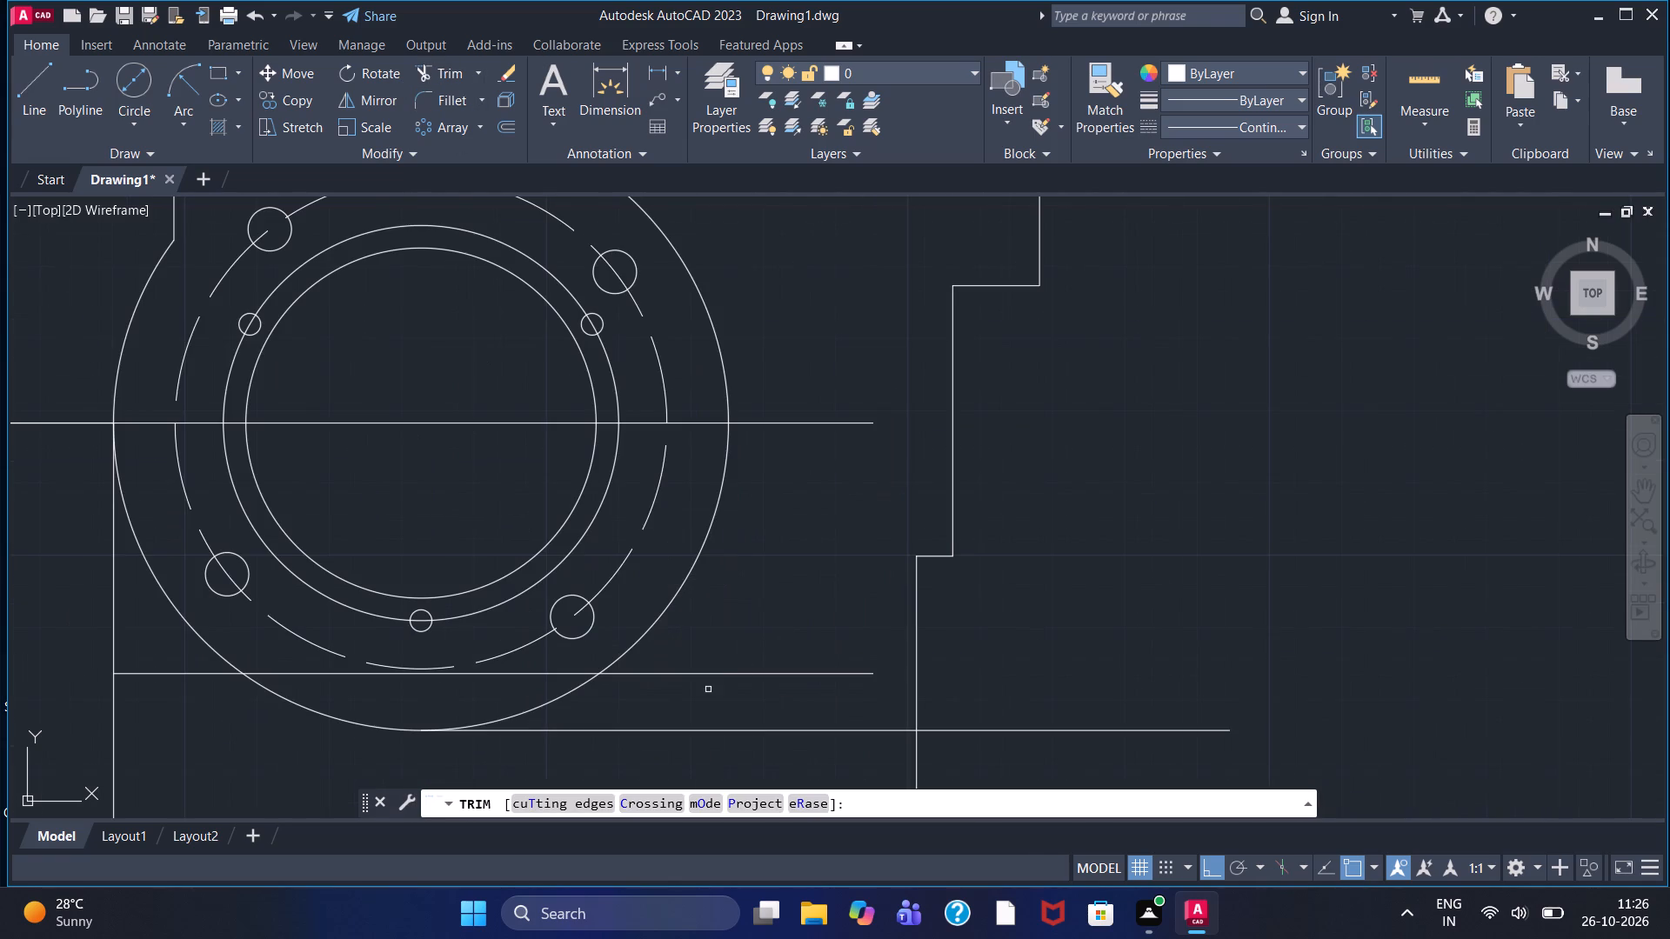
left_click(725, 676)
left_click(544, 676)
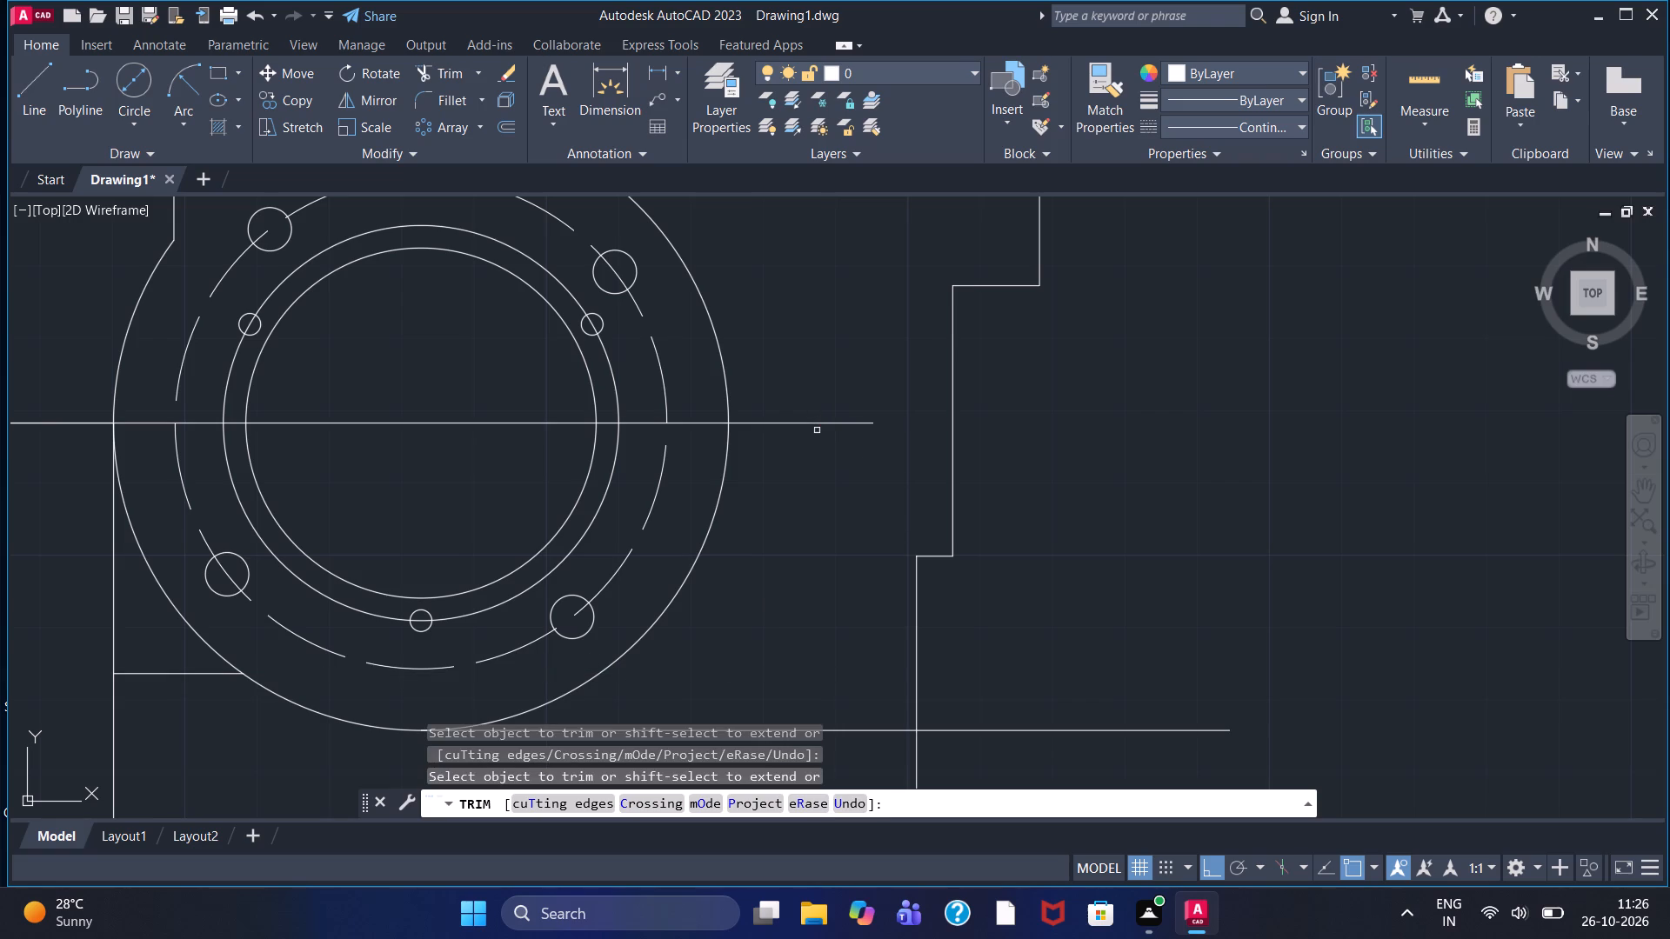
left_click_drag(819, 407, 819, 451)
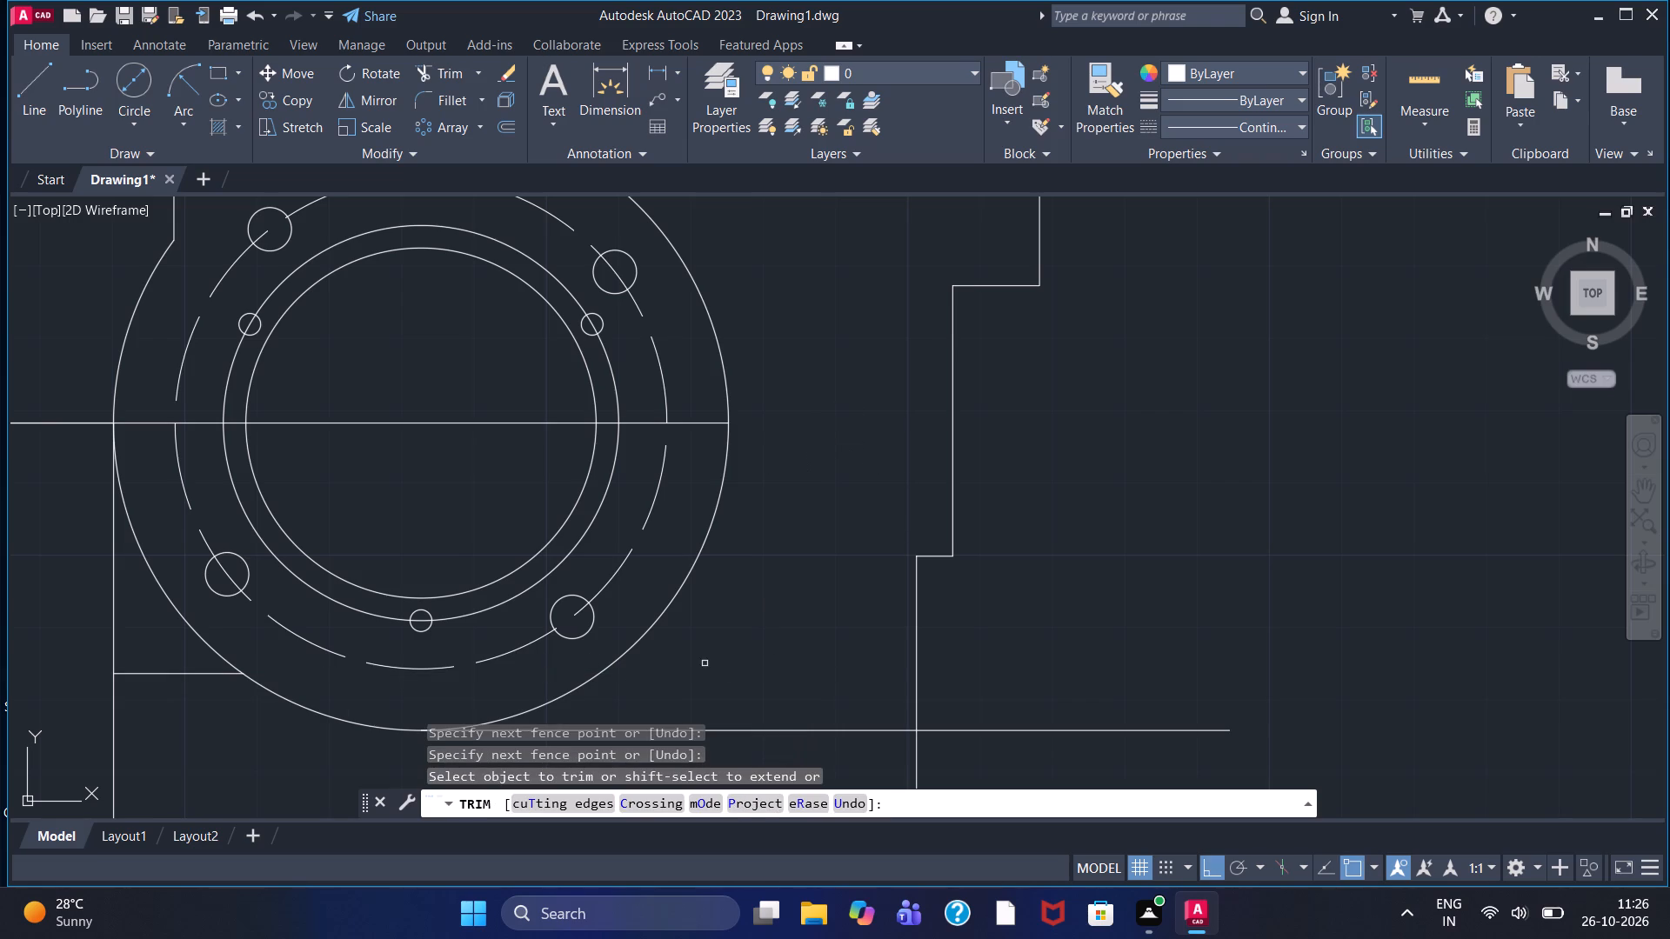
left_click(157, 675)
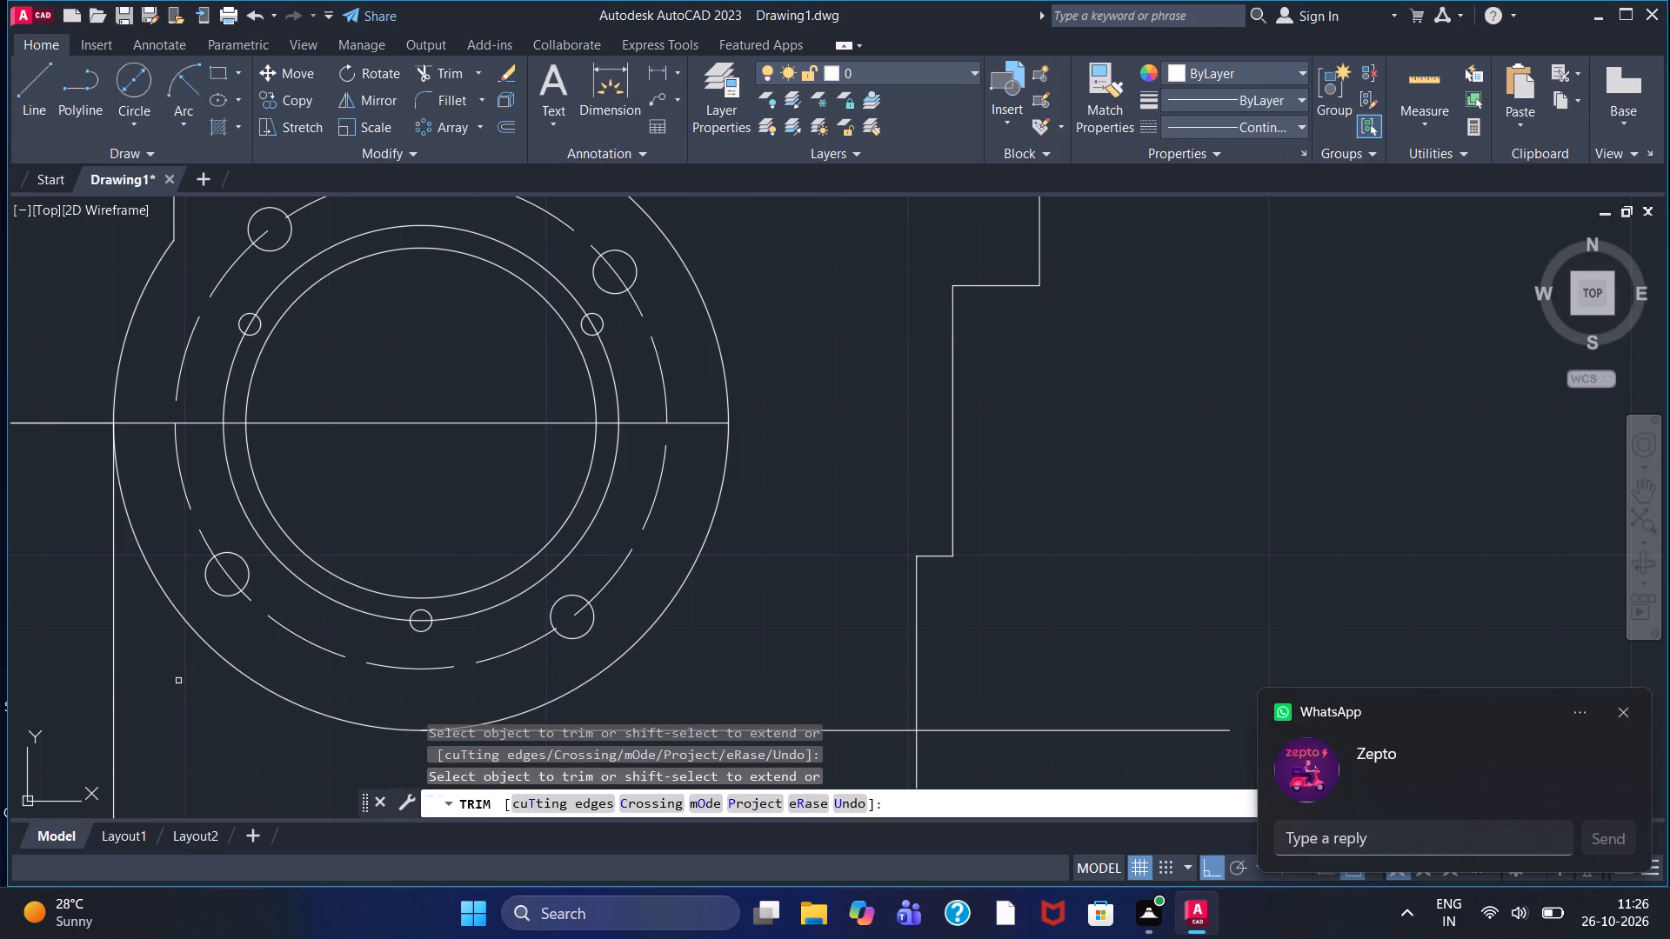
left_click(1618, 710)
Trim the bottom tangent line's portion extending right beyond the stepped profile's lower vertical line.
scroll(1052, 617, "down", 1)
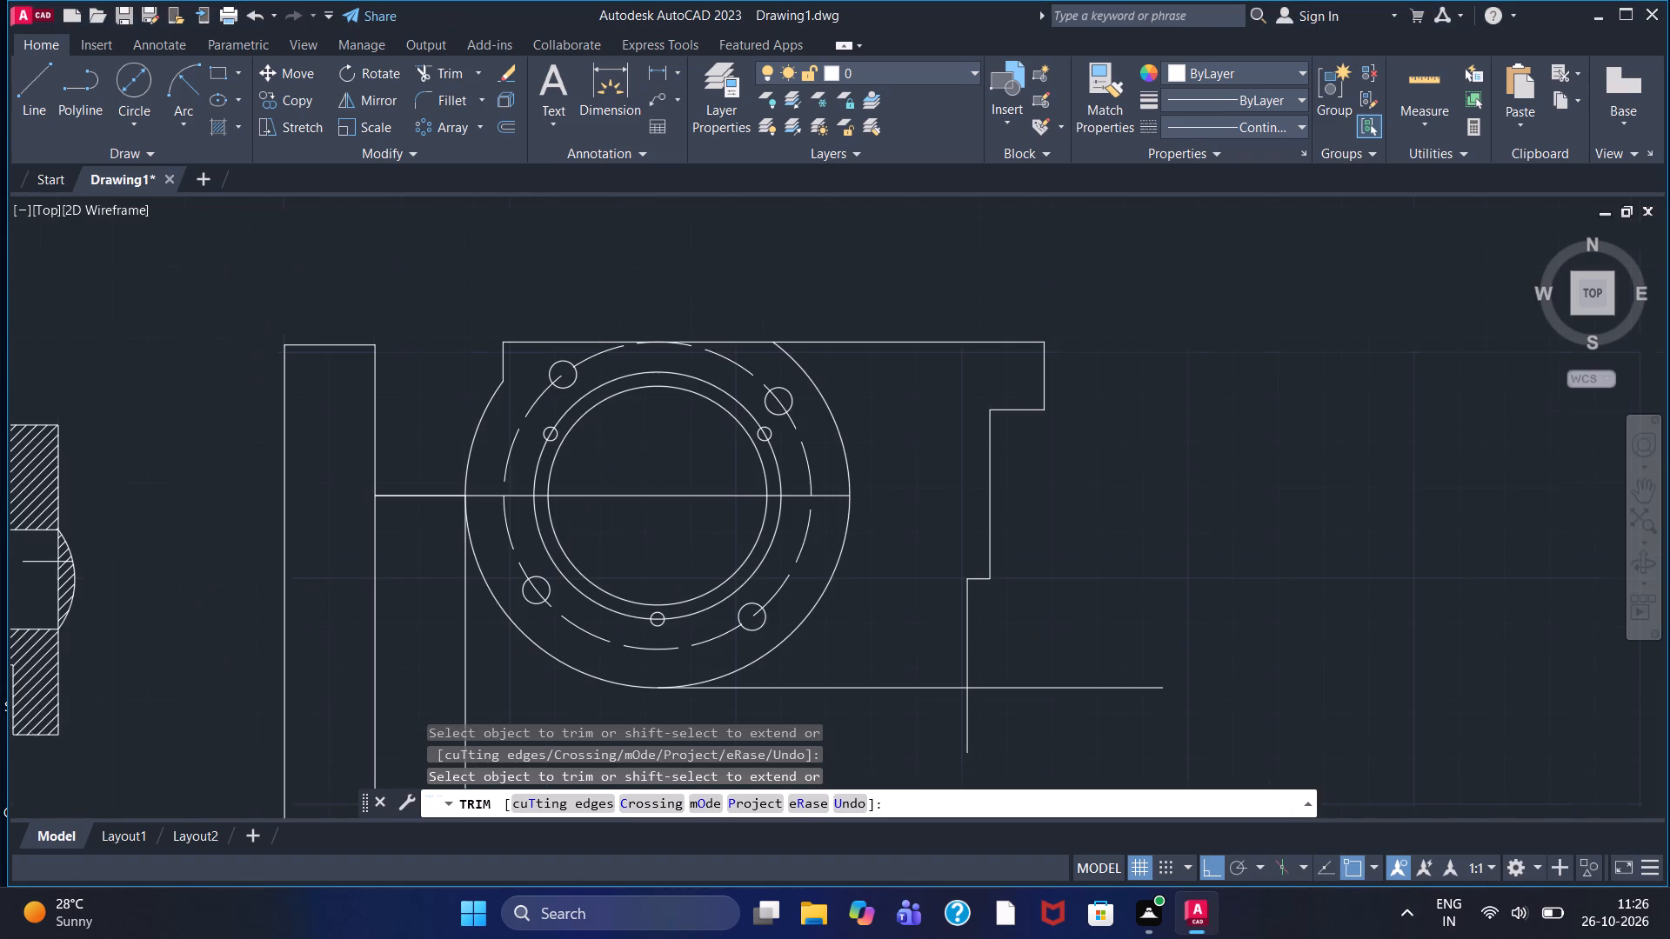
middle_click_drag(1053, 613, 1039, 507)
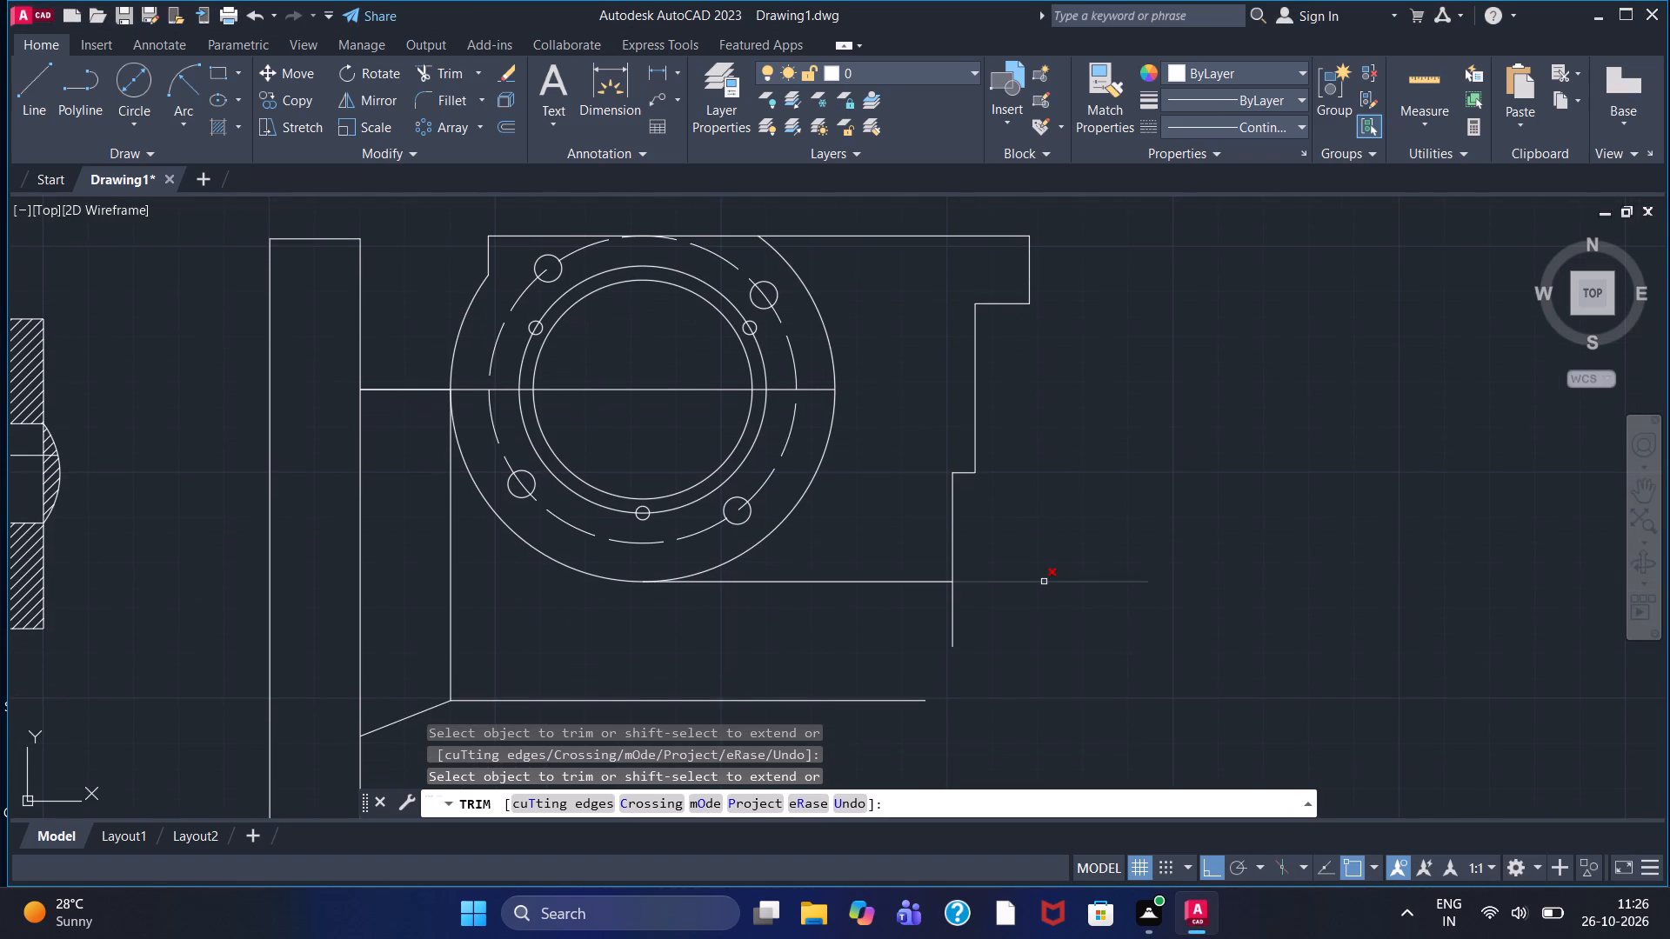
left_click(1044, 582)
Draw a line from the stepped profile's inner corner below the top-right block, 15 down and 5 to the right.
left_click(43, 94)
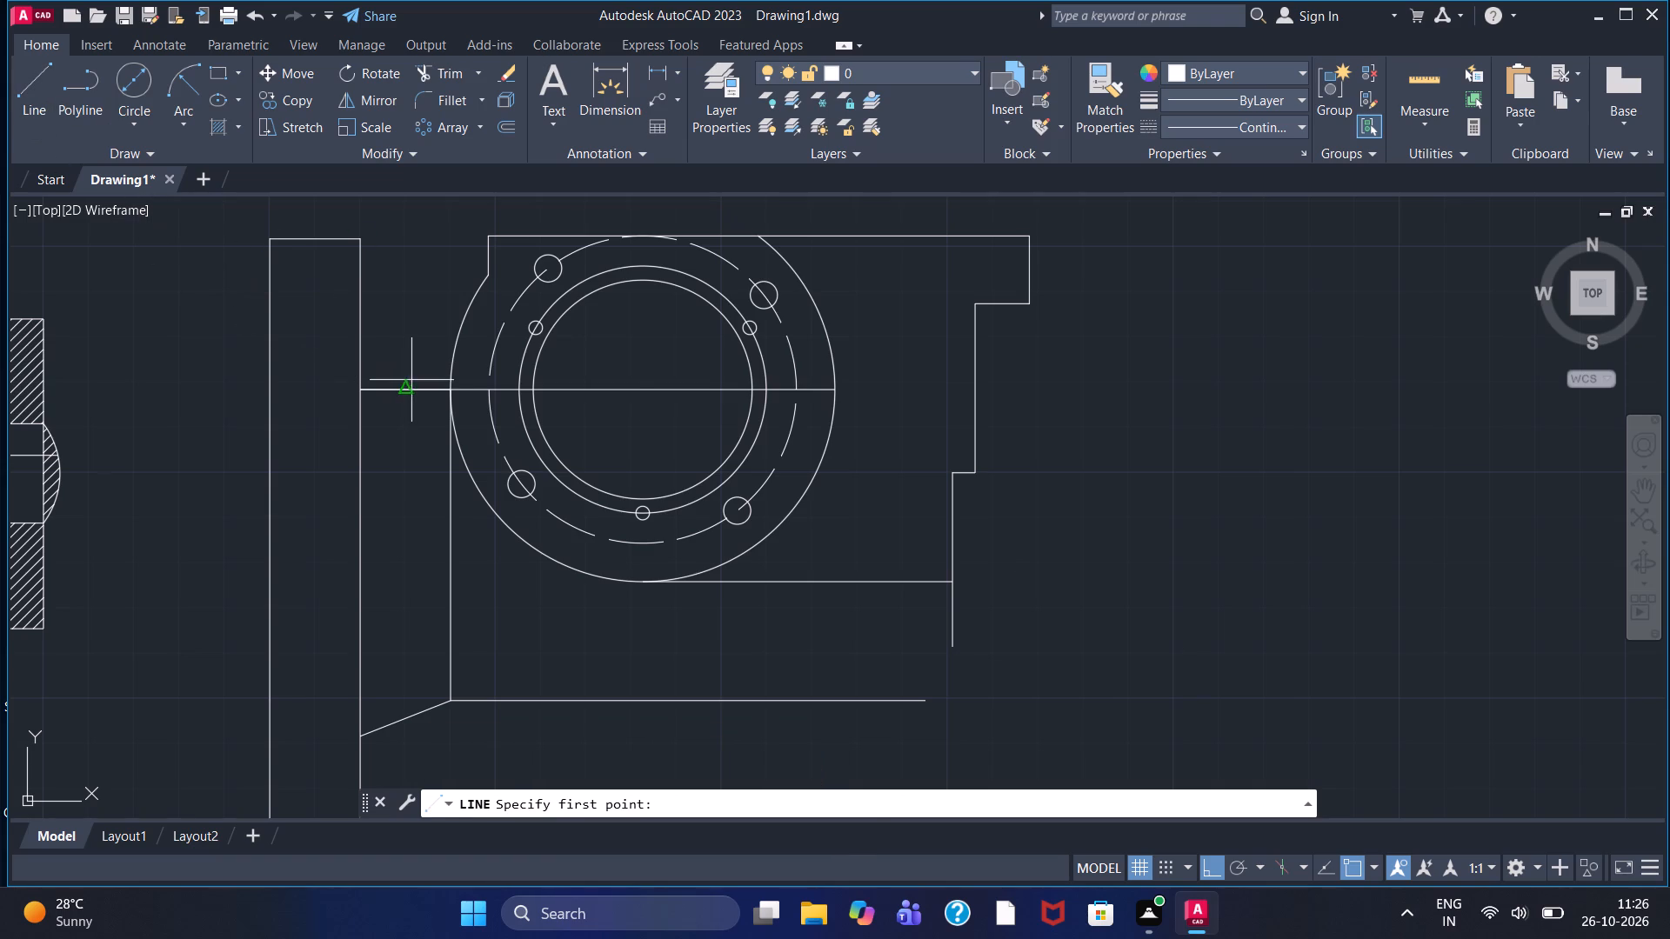
left_click(972, 310)
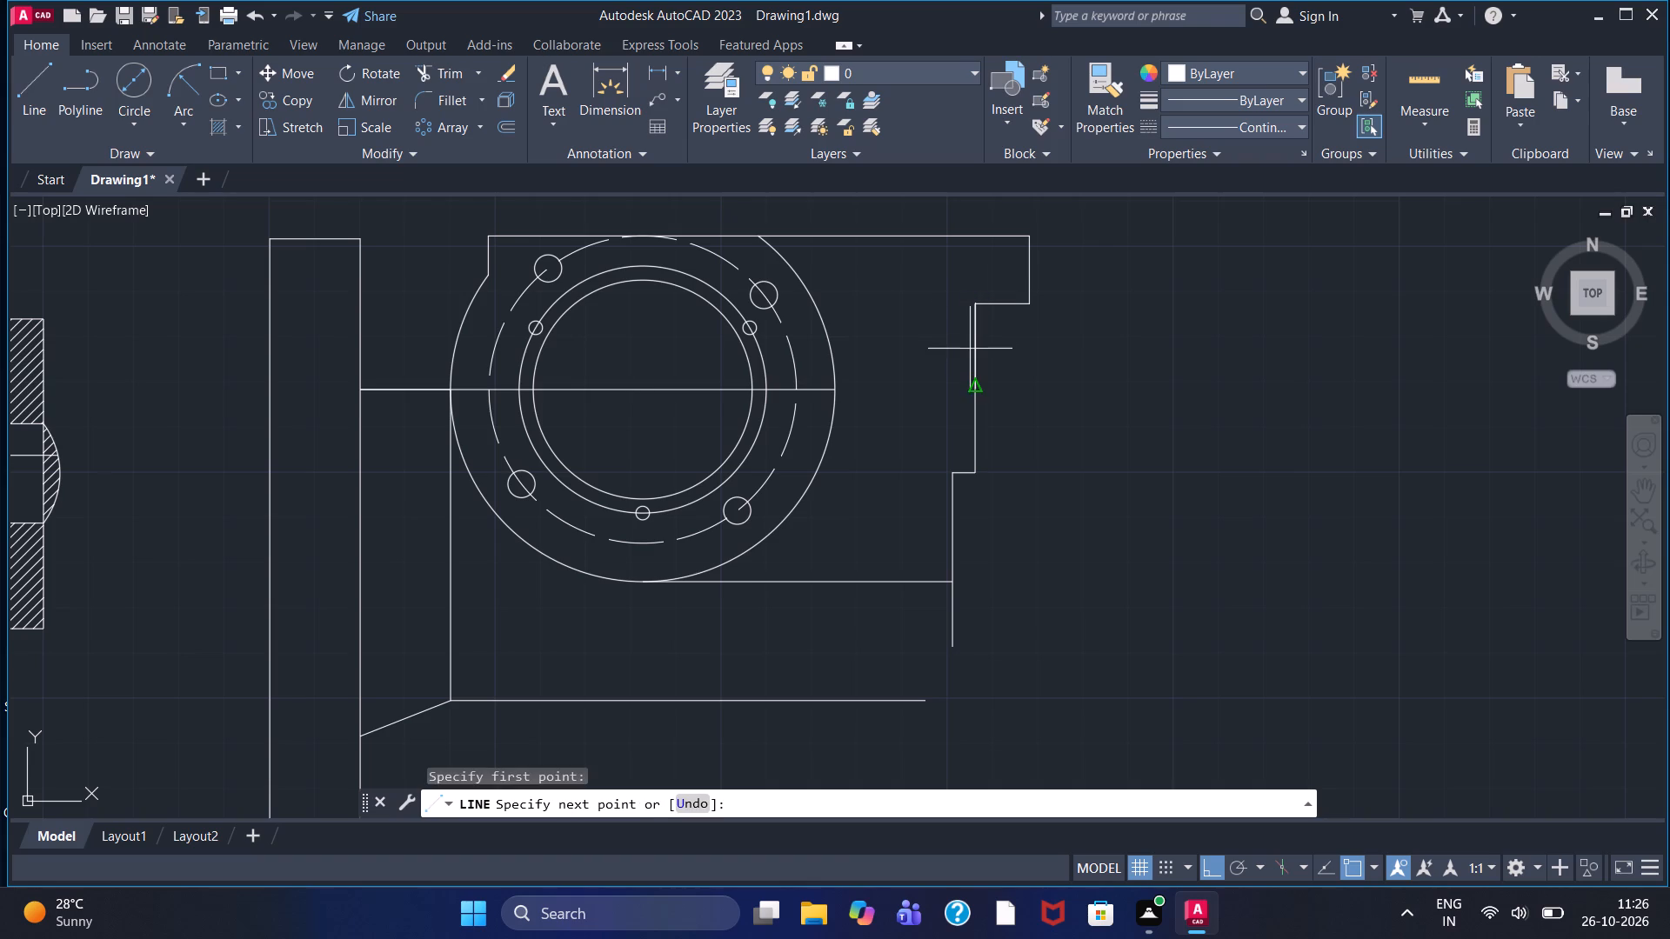
scroll(972, 345, "up", 3)
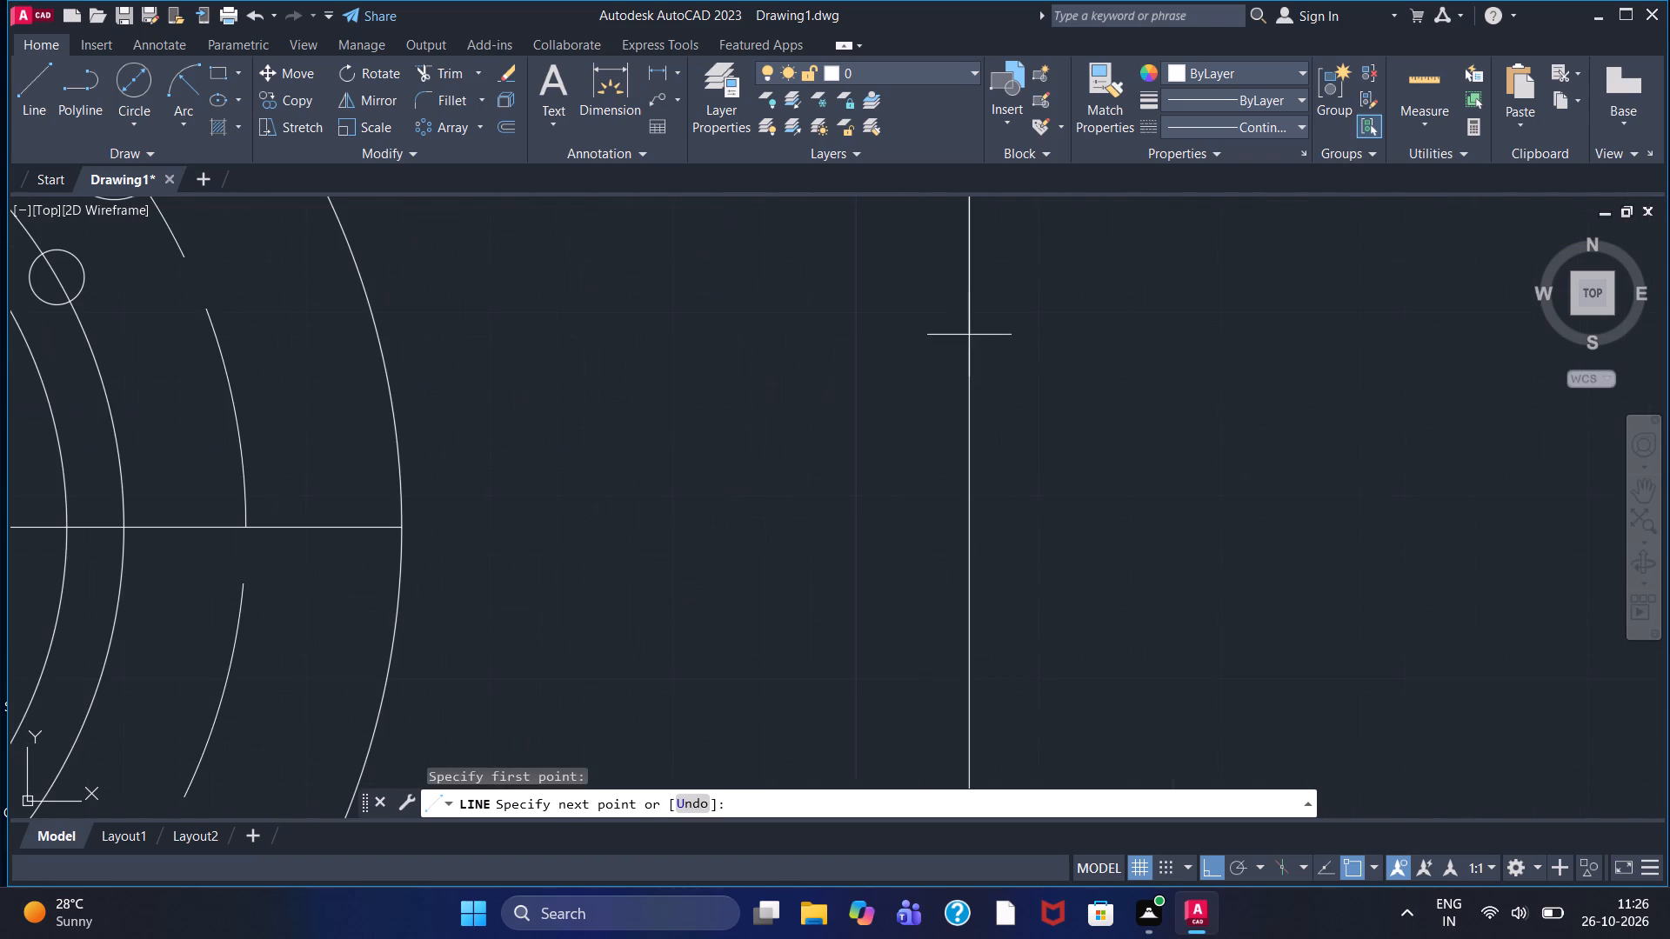
middle_click_drag(963, 327, 947, 454)
scroll(945, 450, "down", 1)
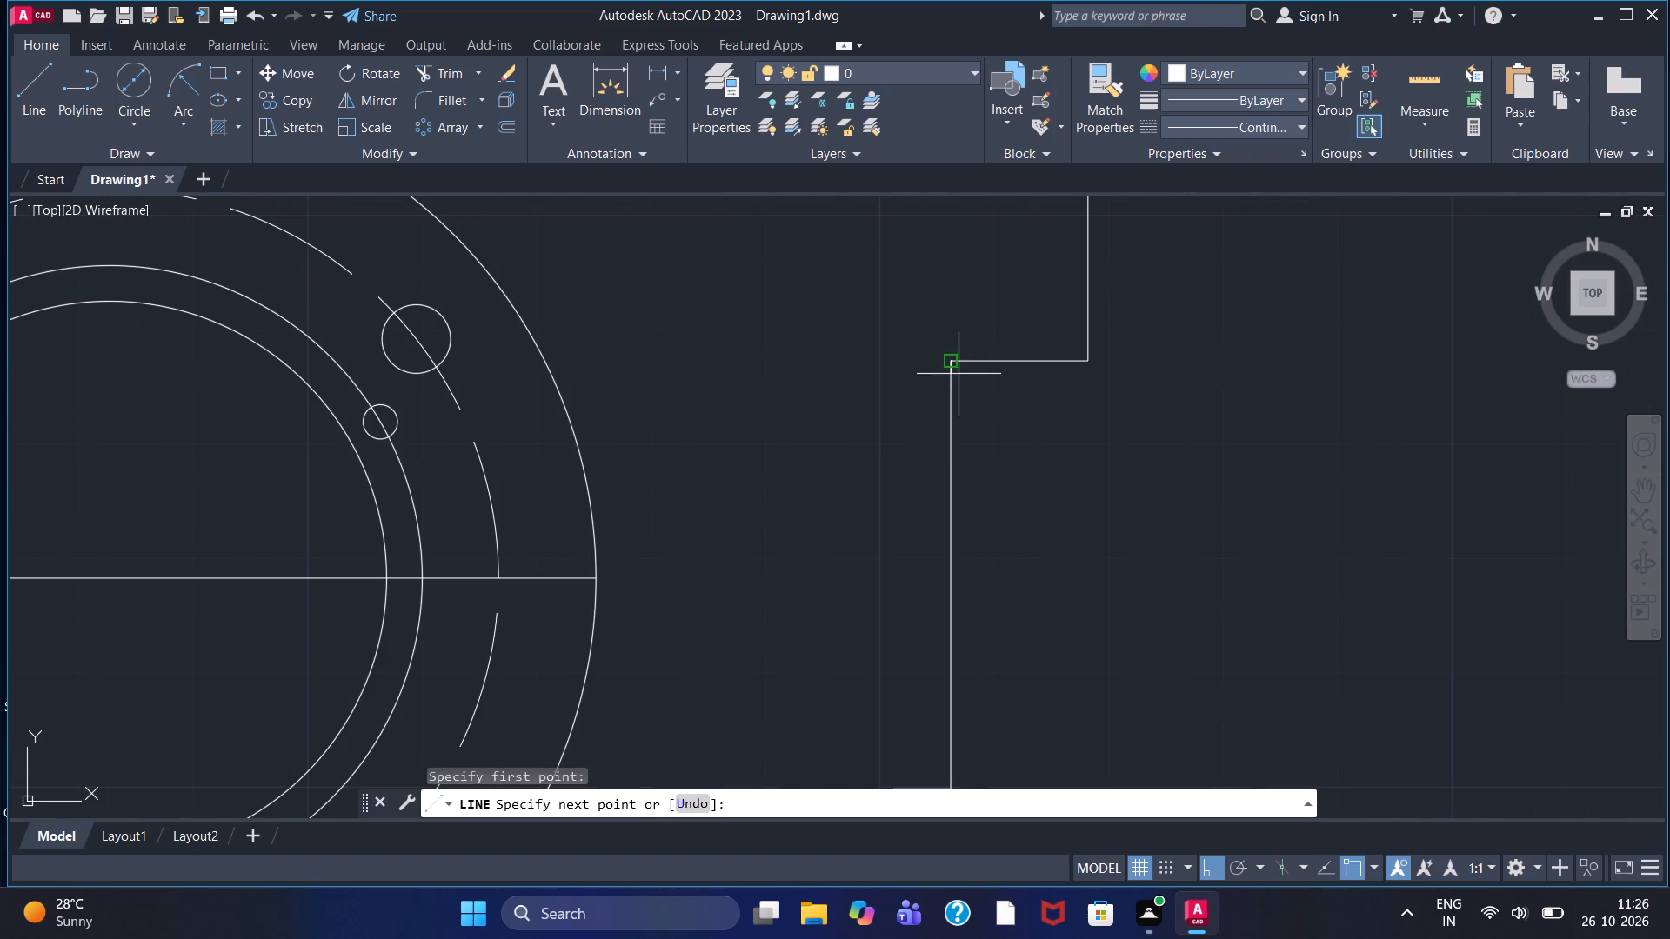
left_click(948, 358)
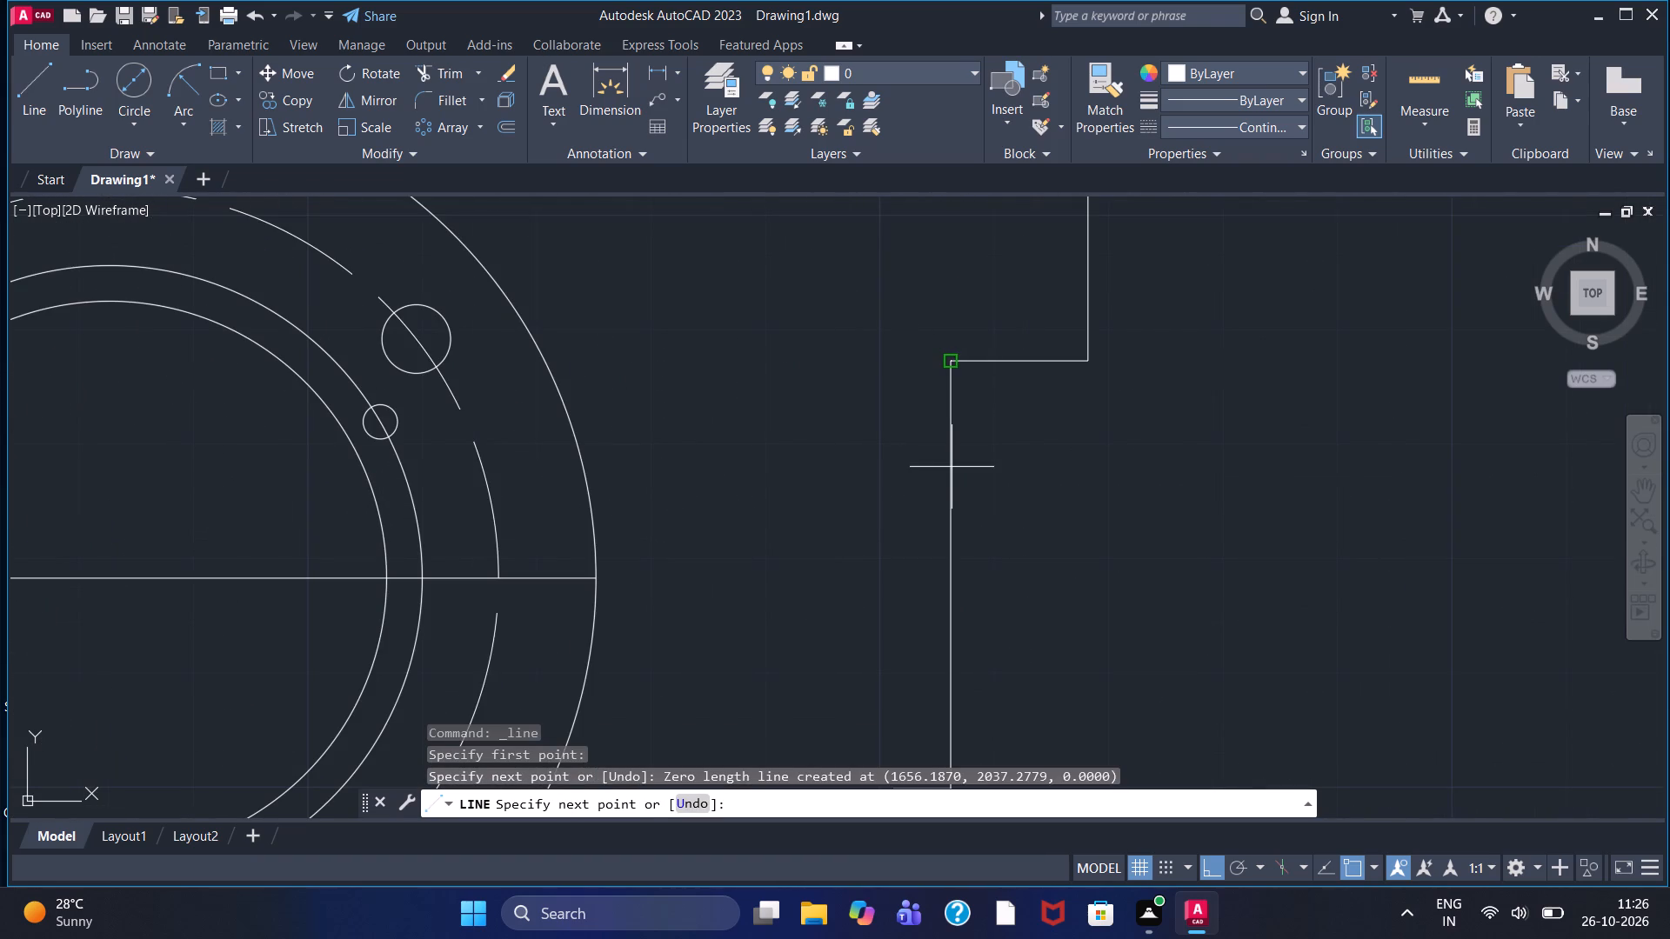
key("1")
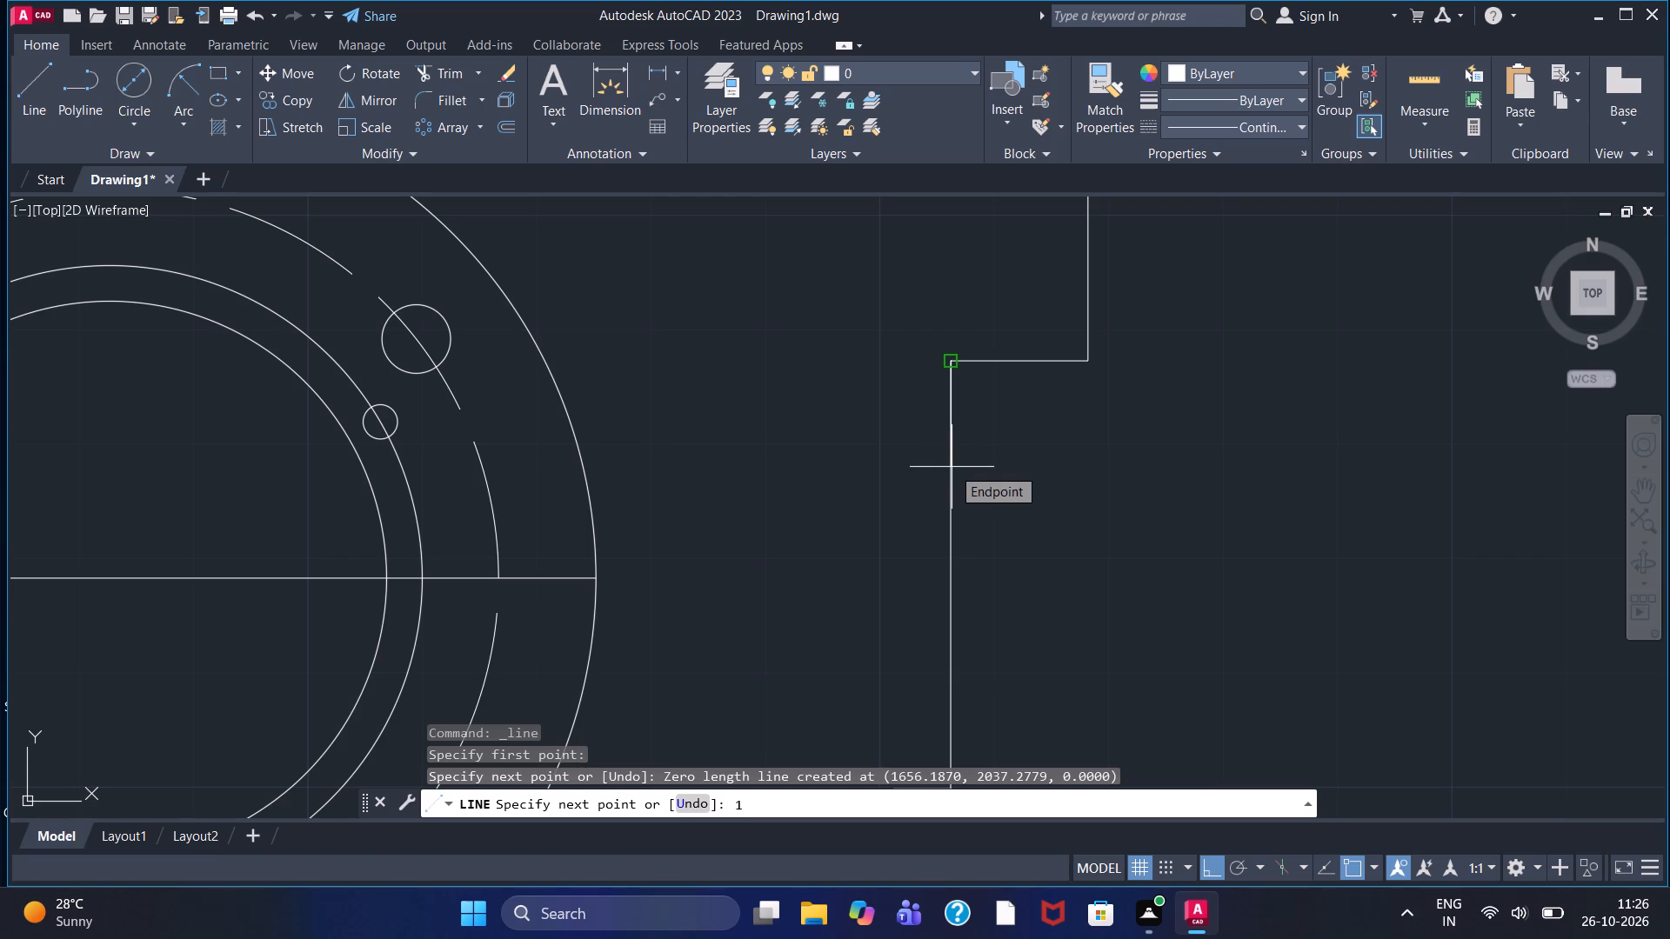
key("5")
key("Return")
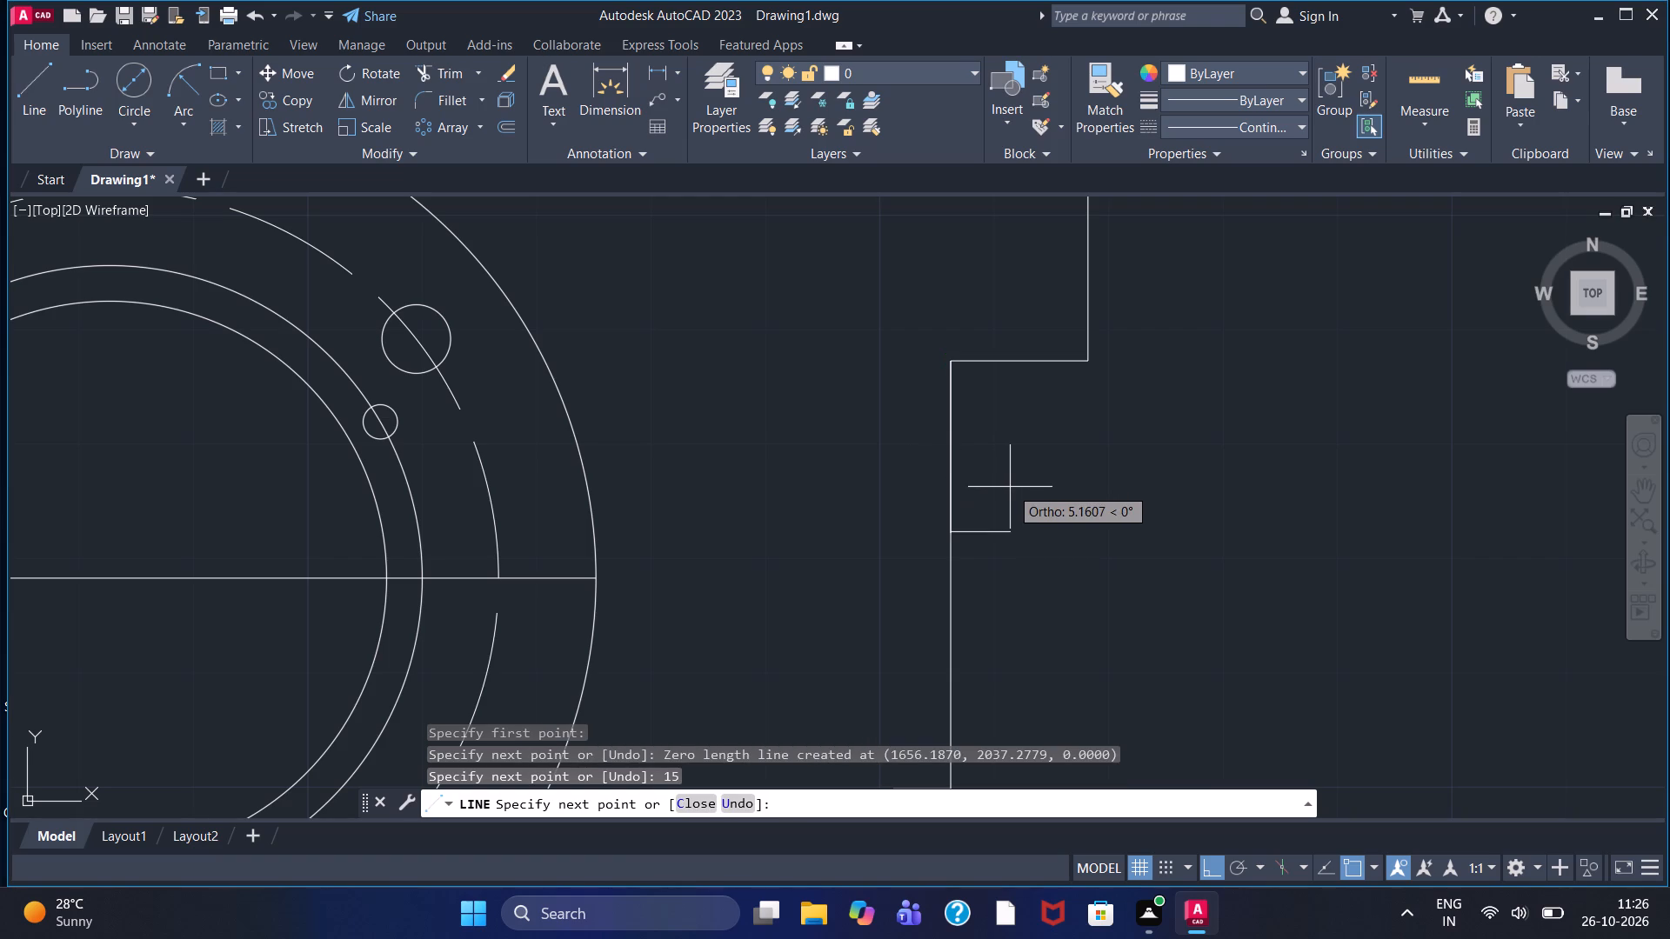
key("5")
key("Return")
Continue the line 100 down, 100 to the left and diagonally up to the corner where the sloped line meets the vertical.
middle_click_drag(1012, 697, 967, 441)
scroll(983, 550, "down", 2)
middle_click_drag(1002, 612, 981, 527)
scroll(997, 592, "down", 1)
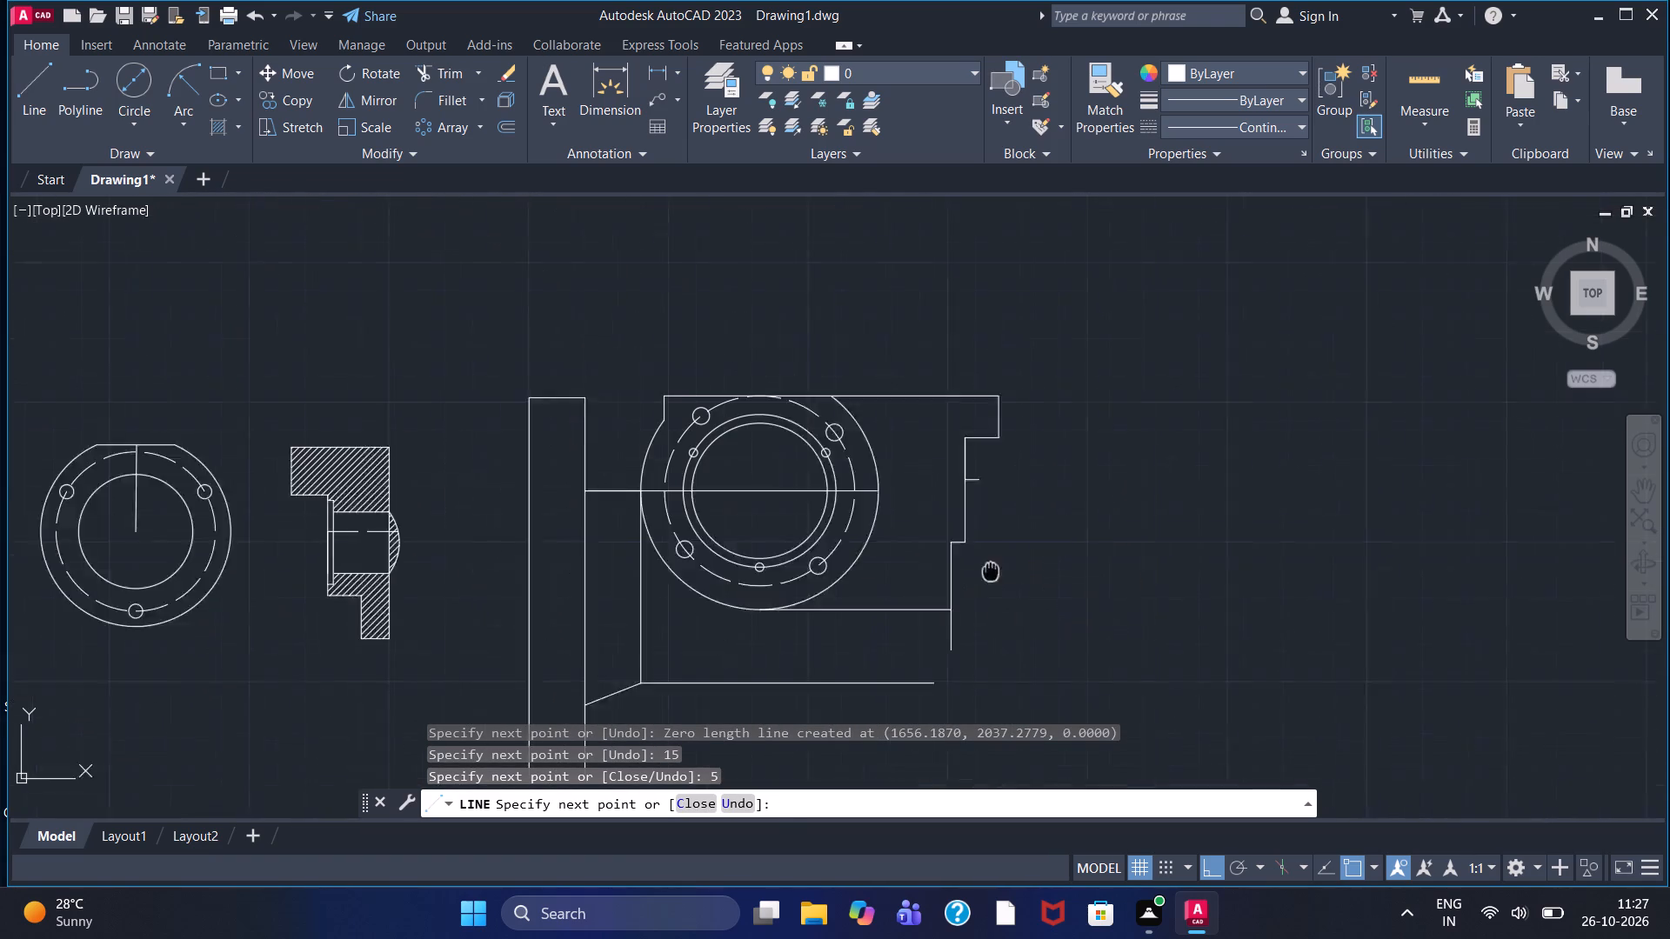
middle_click_drag(981, 527, 973, 427)
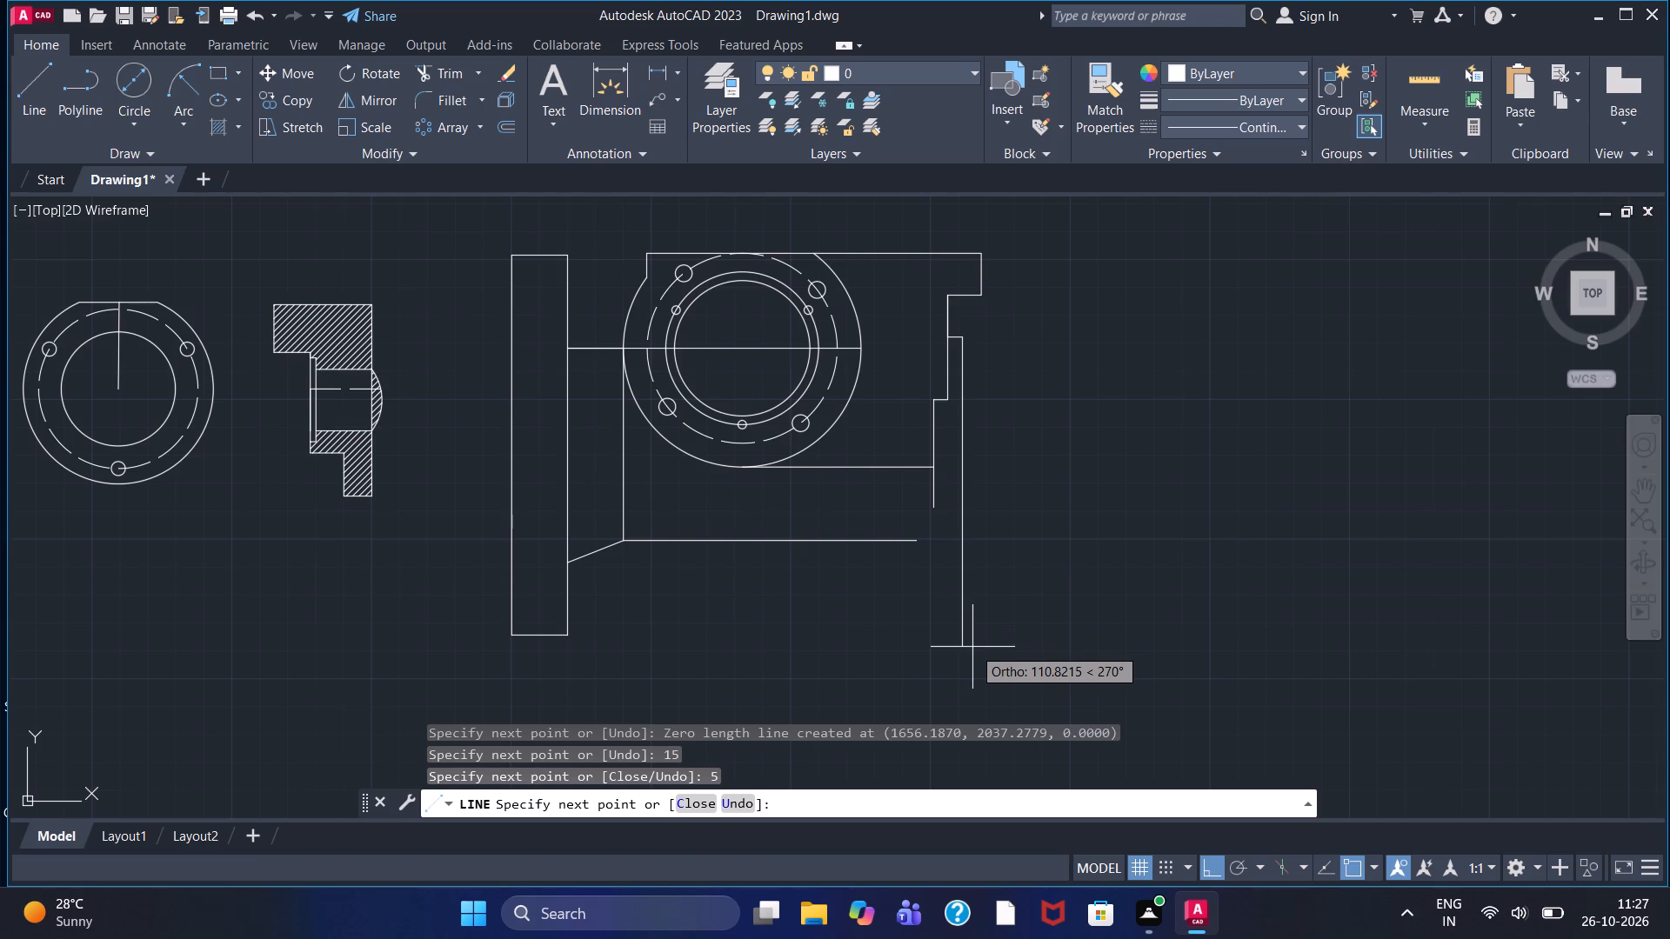
type("100")
key("Return")
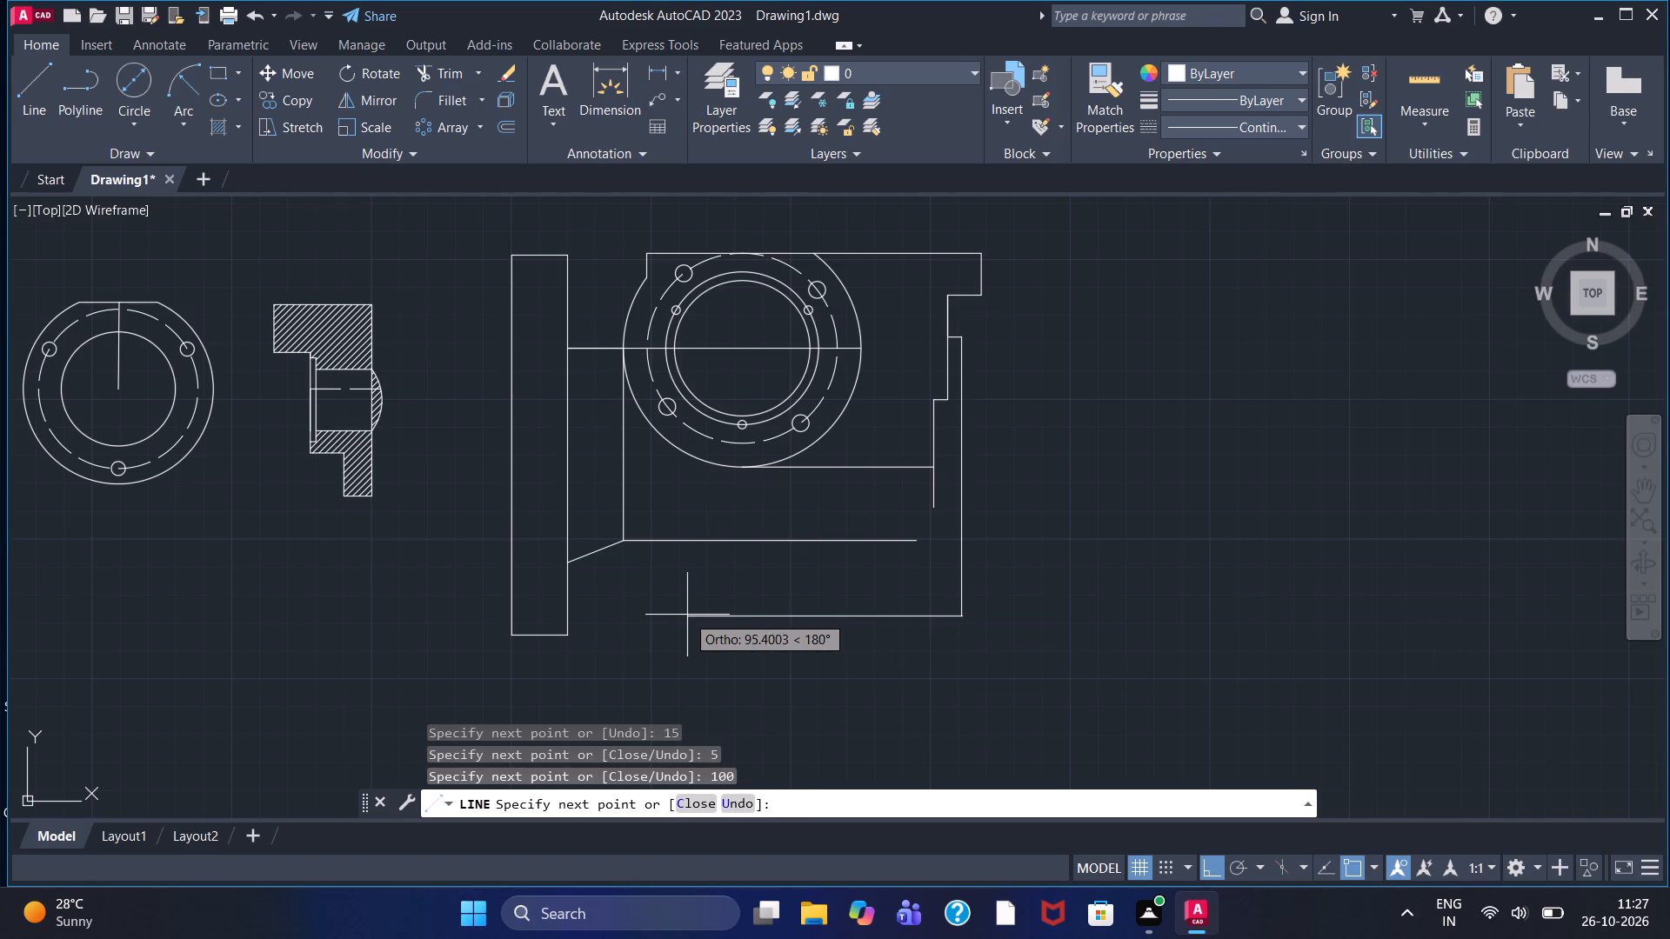
type("100")
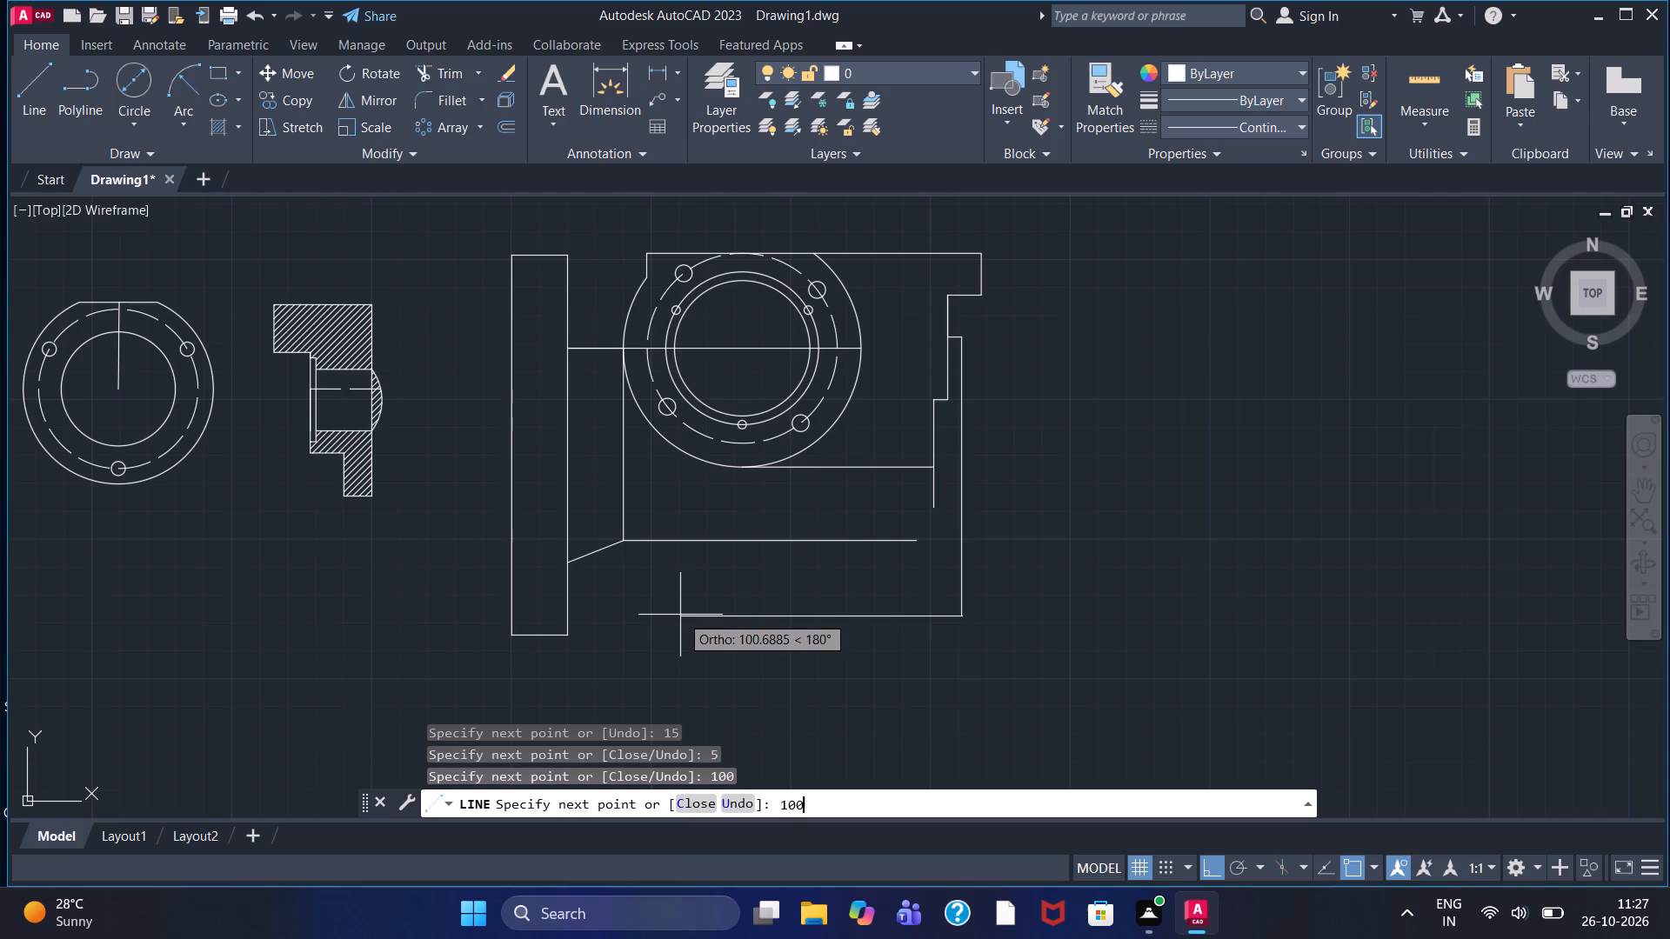
key("Return")
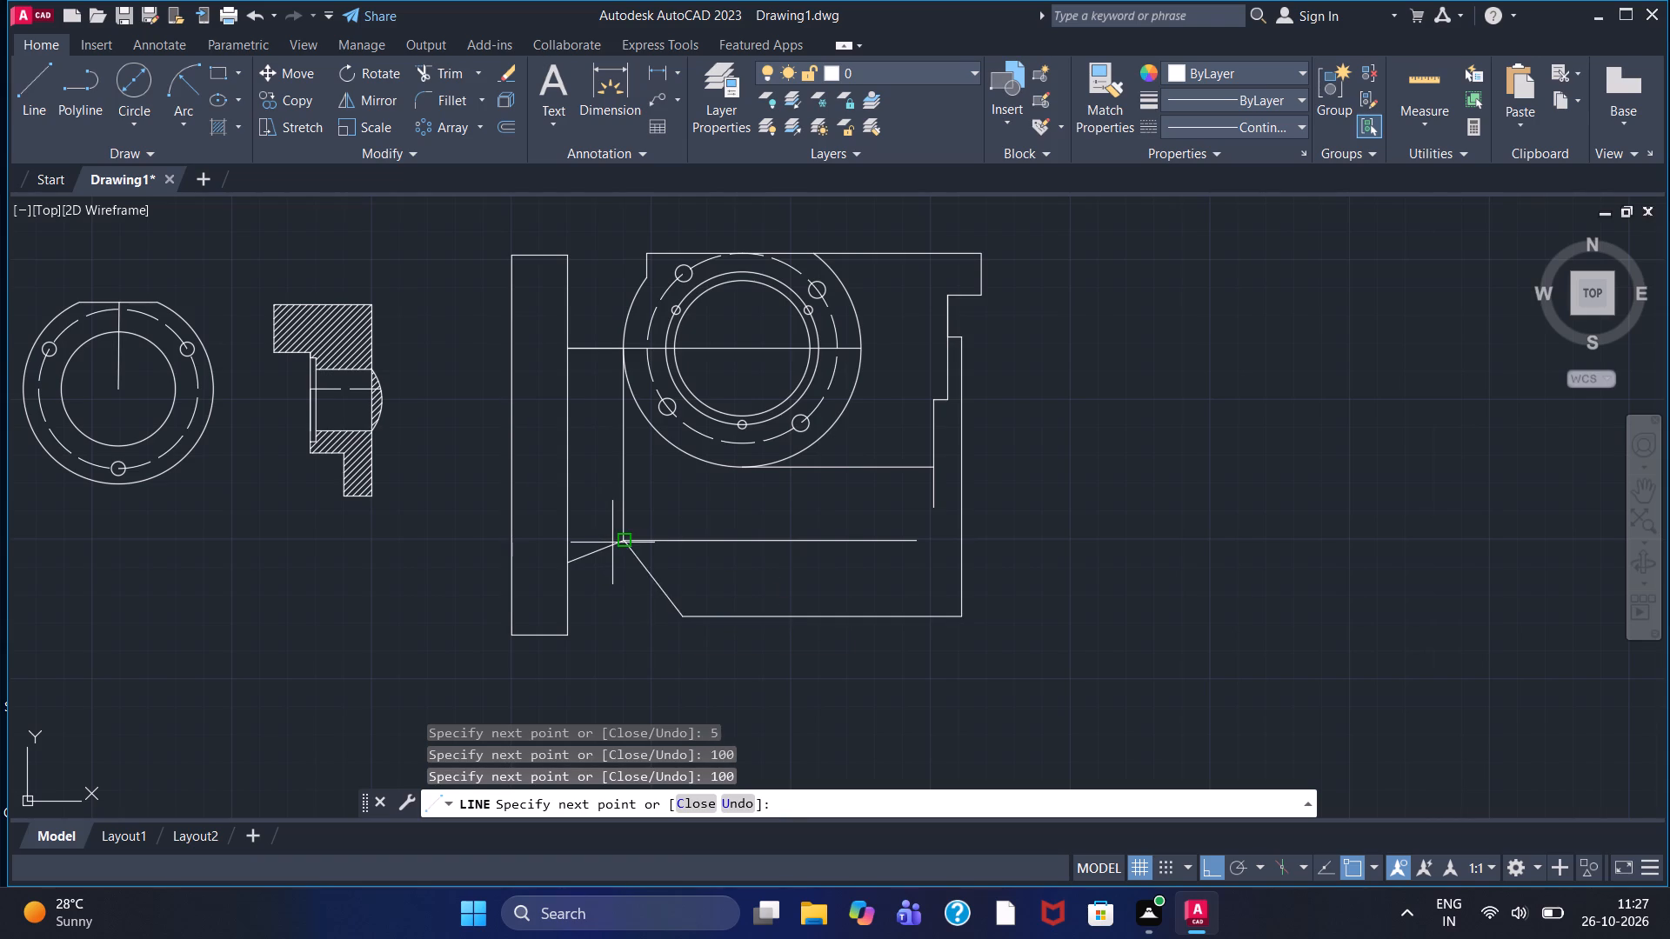
key("F8")
left_click(627, 543)
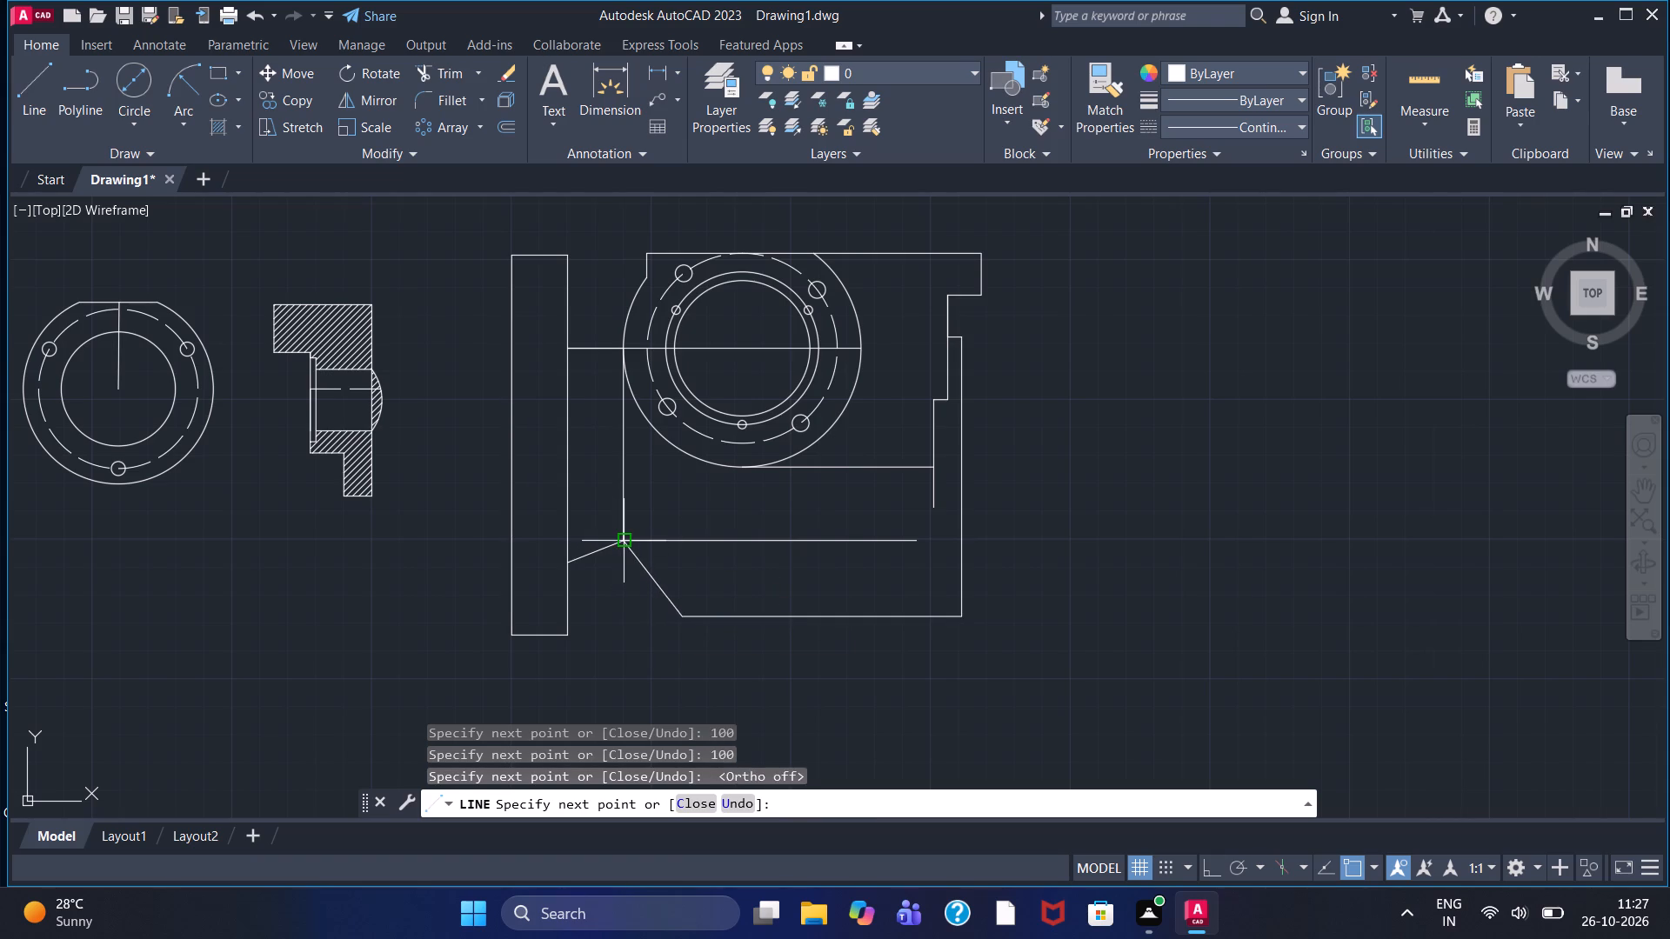
right_click(627, 542)
left_click(683, 551)
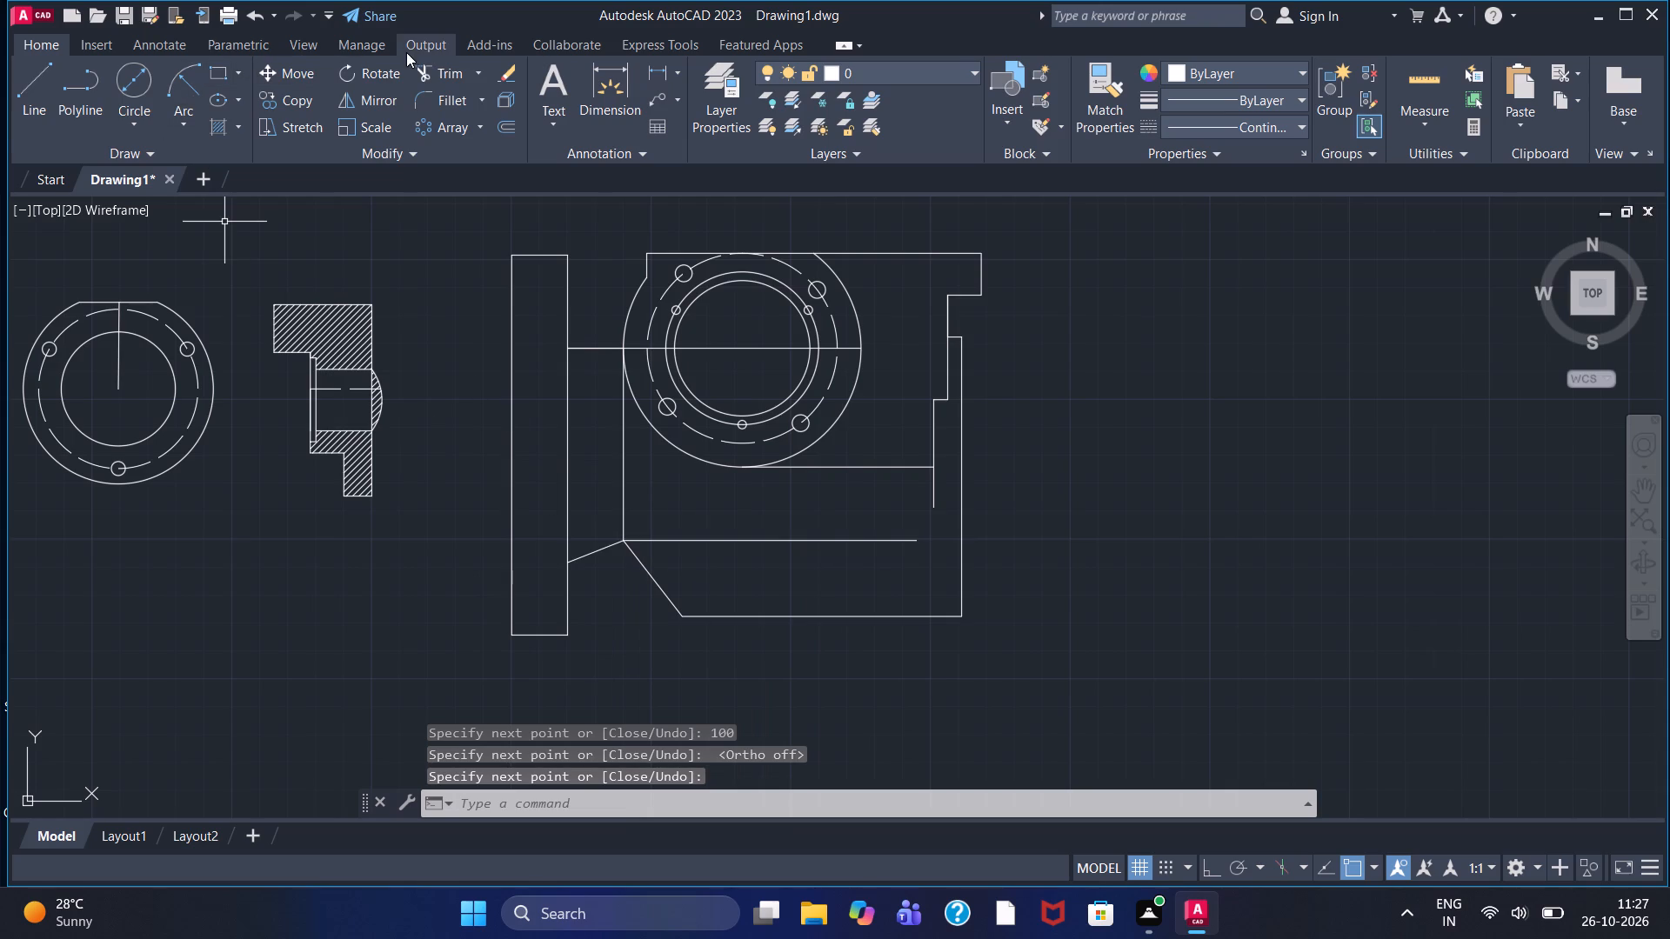
Trim away the horizontal line running from the sloped corner across the lower body.
left_click(430, 70)
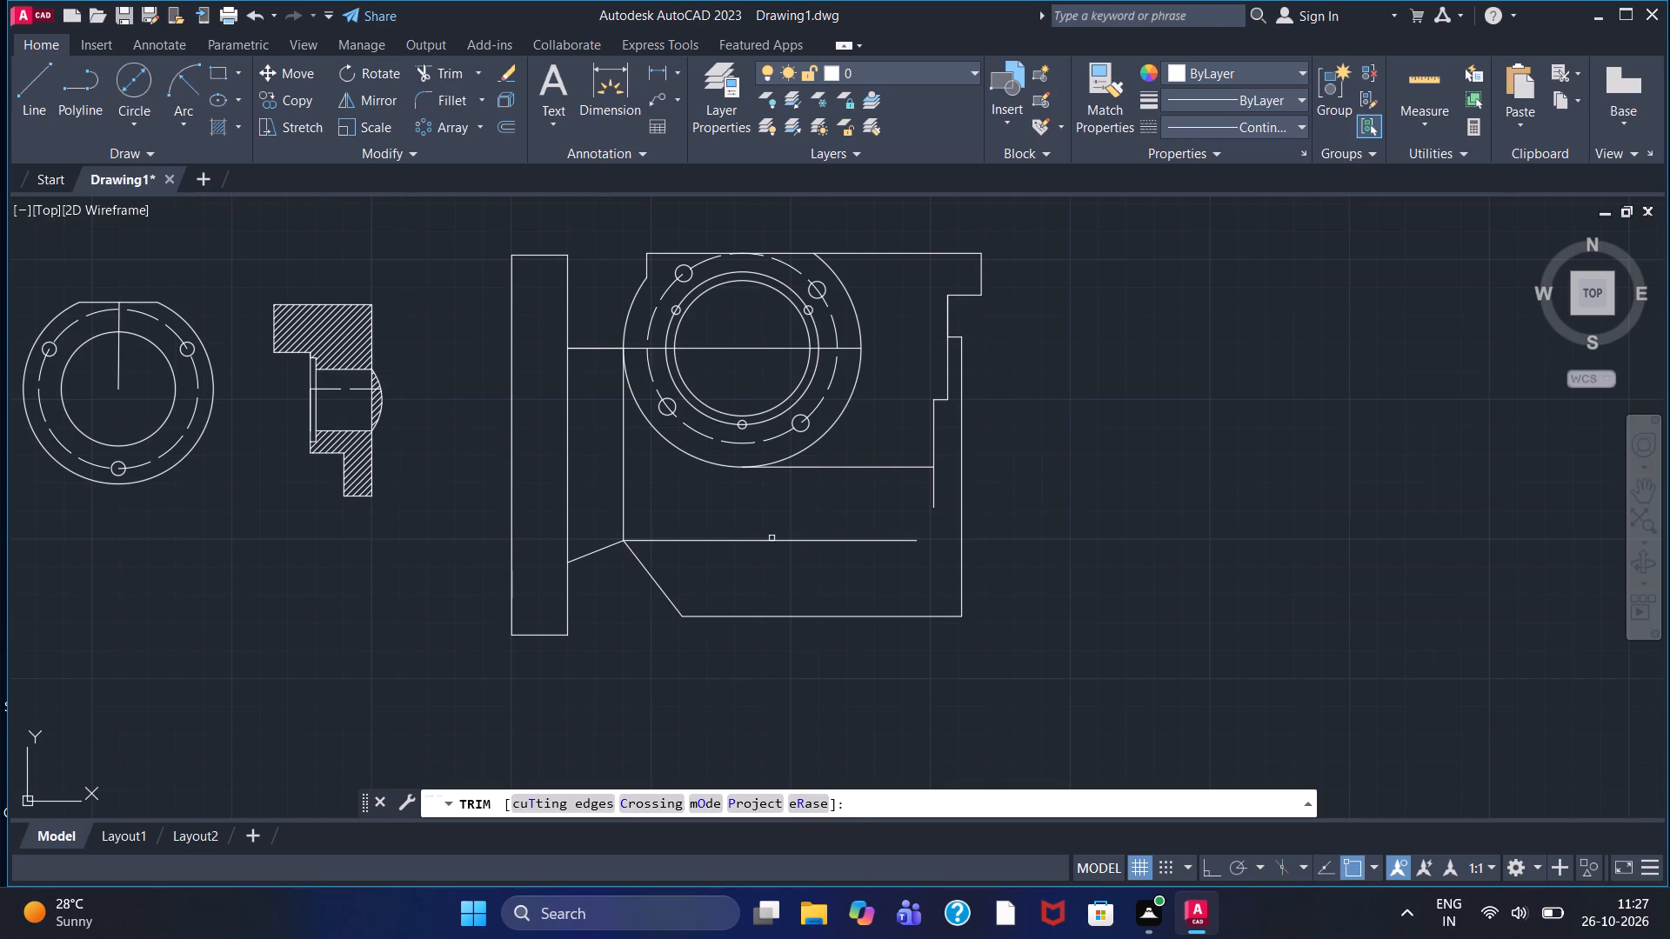
left_click(772, 539)
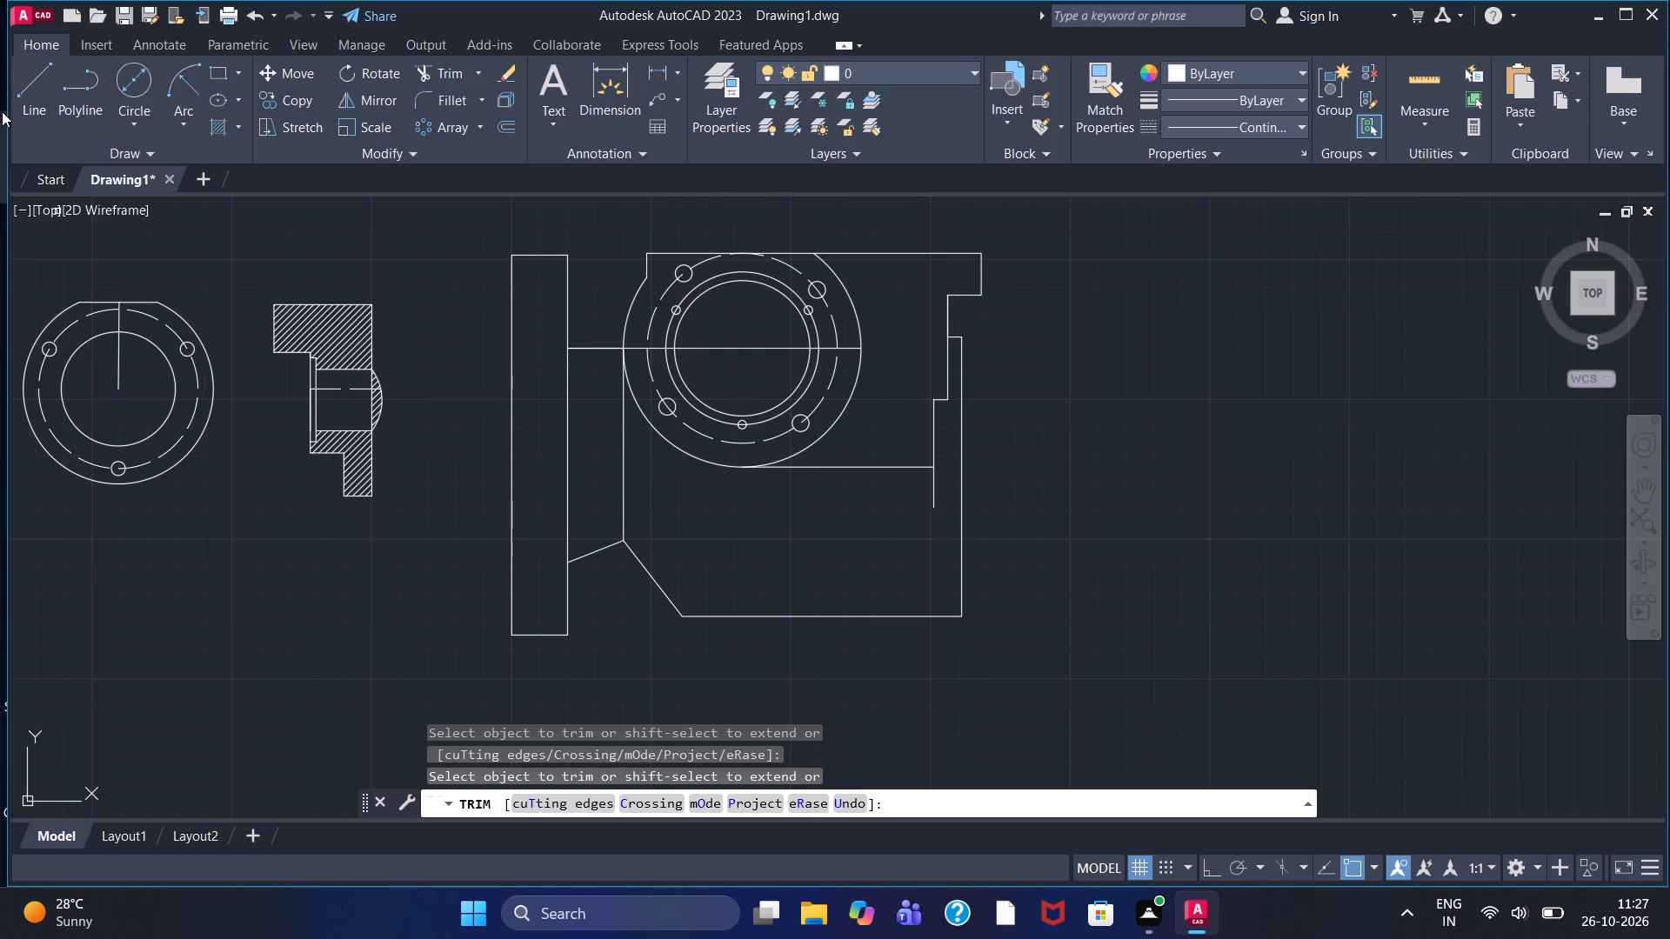
Draw a horizontal line from the outer circle's bottom leftward past the body's left vertical line.
left_click(47, 88)
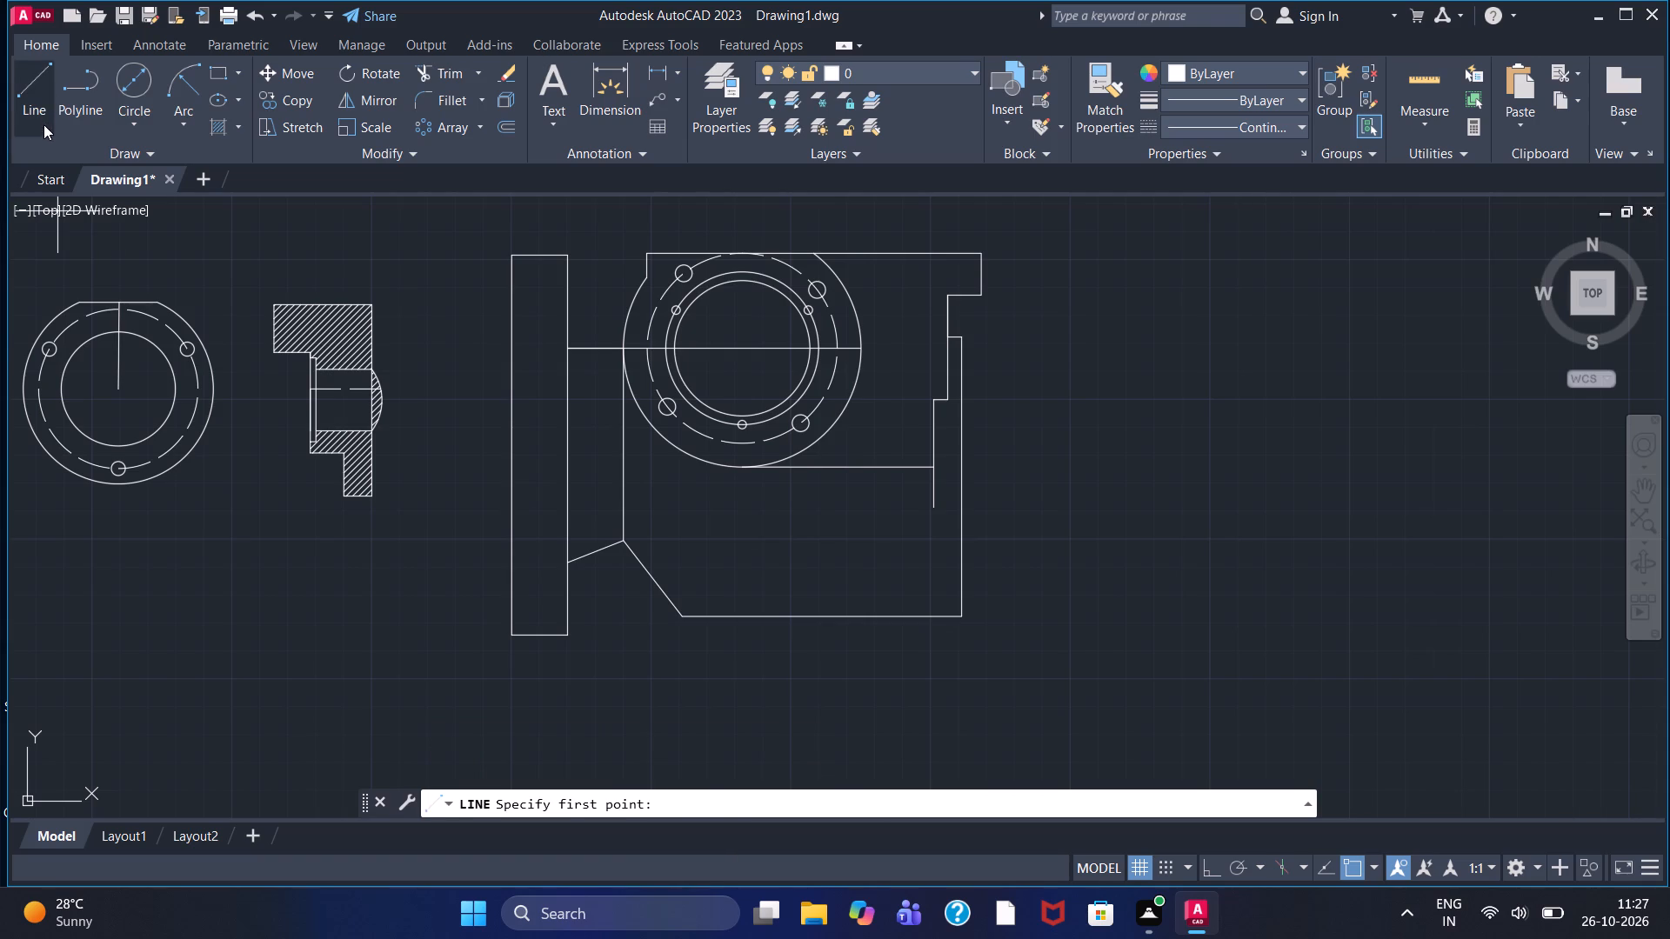
key("F8")
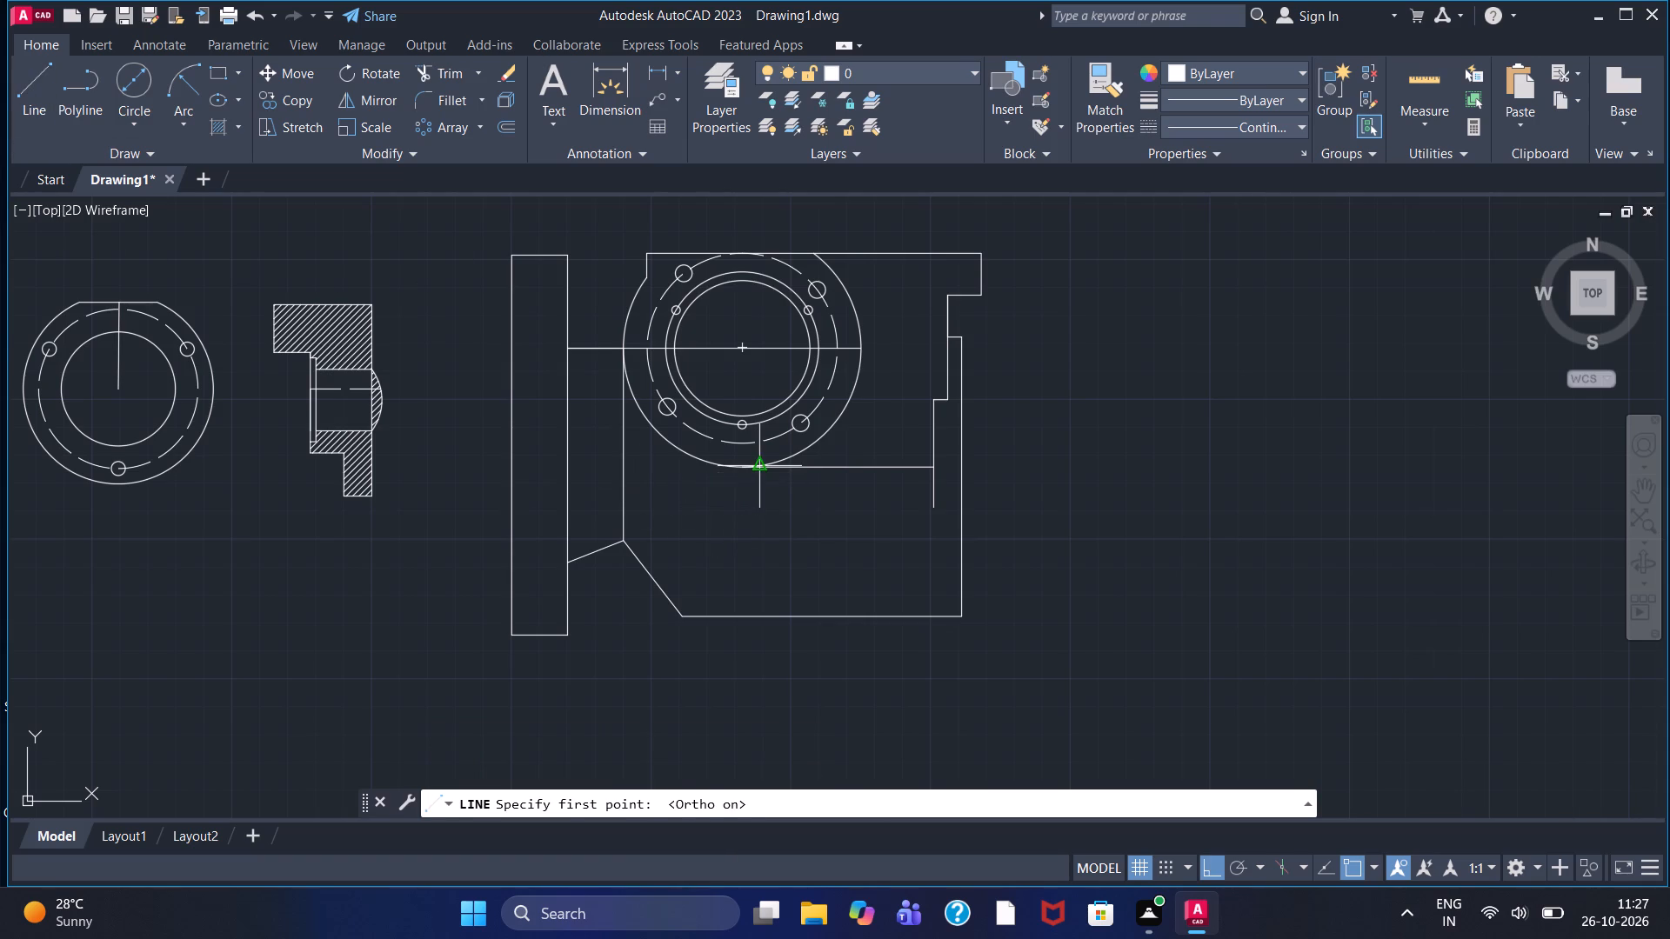
left_click(755, 467)
left_click(601, 469)
right_click(598, 468)
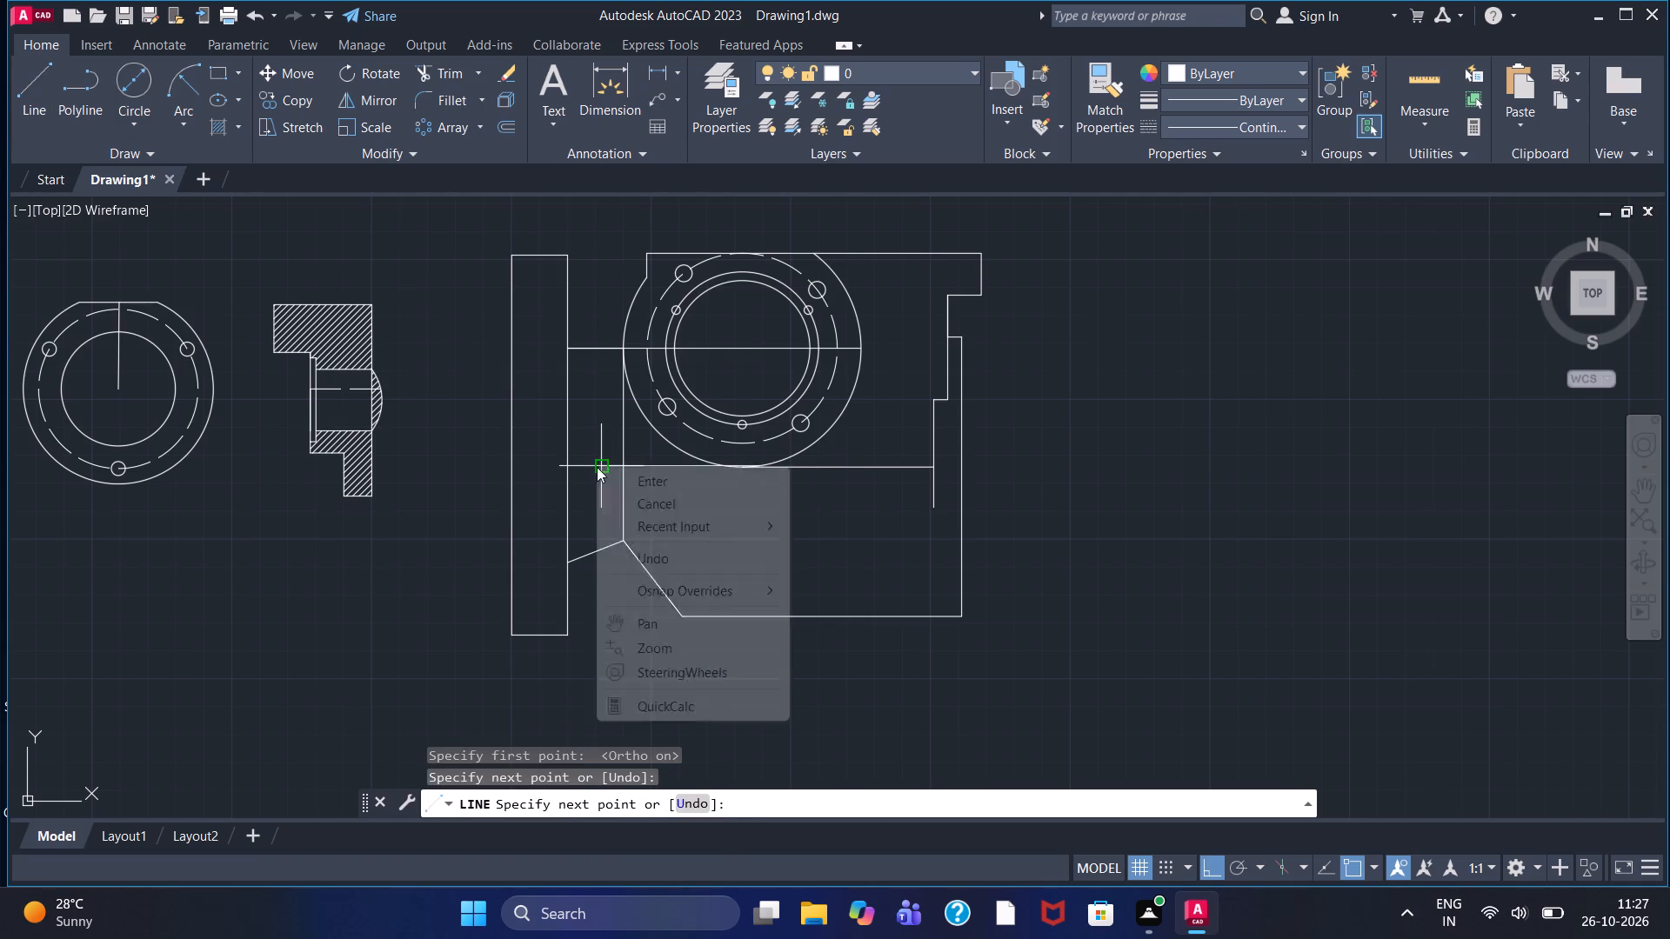
left_click(622, 475)
Trim the new horizontal line's portion extending left beyond the body's left vertical line.
left_click(441, 74)
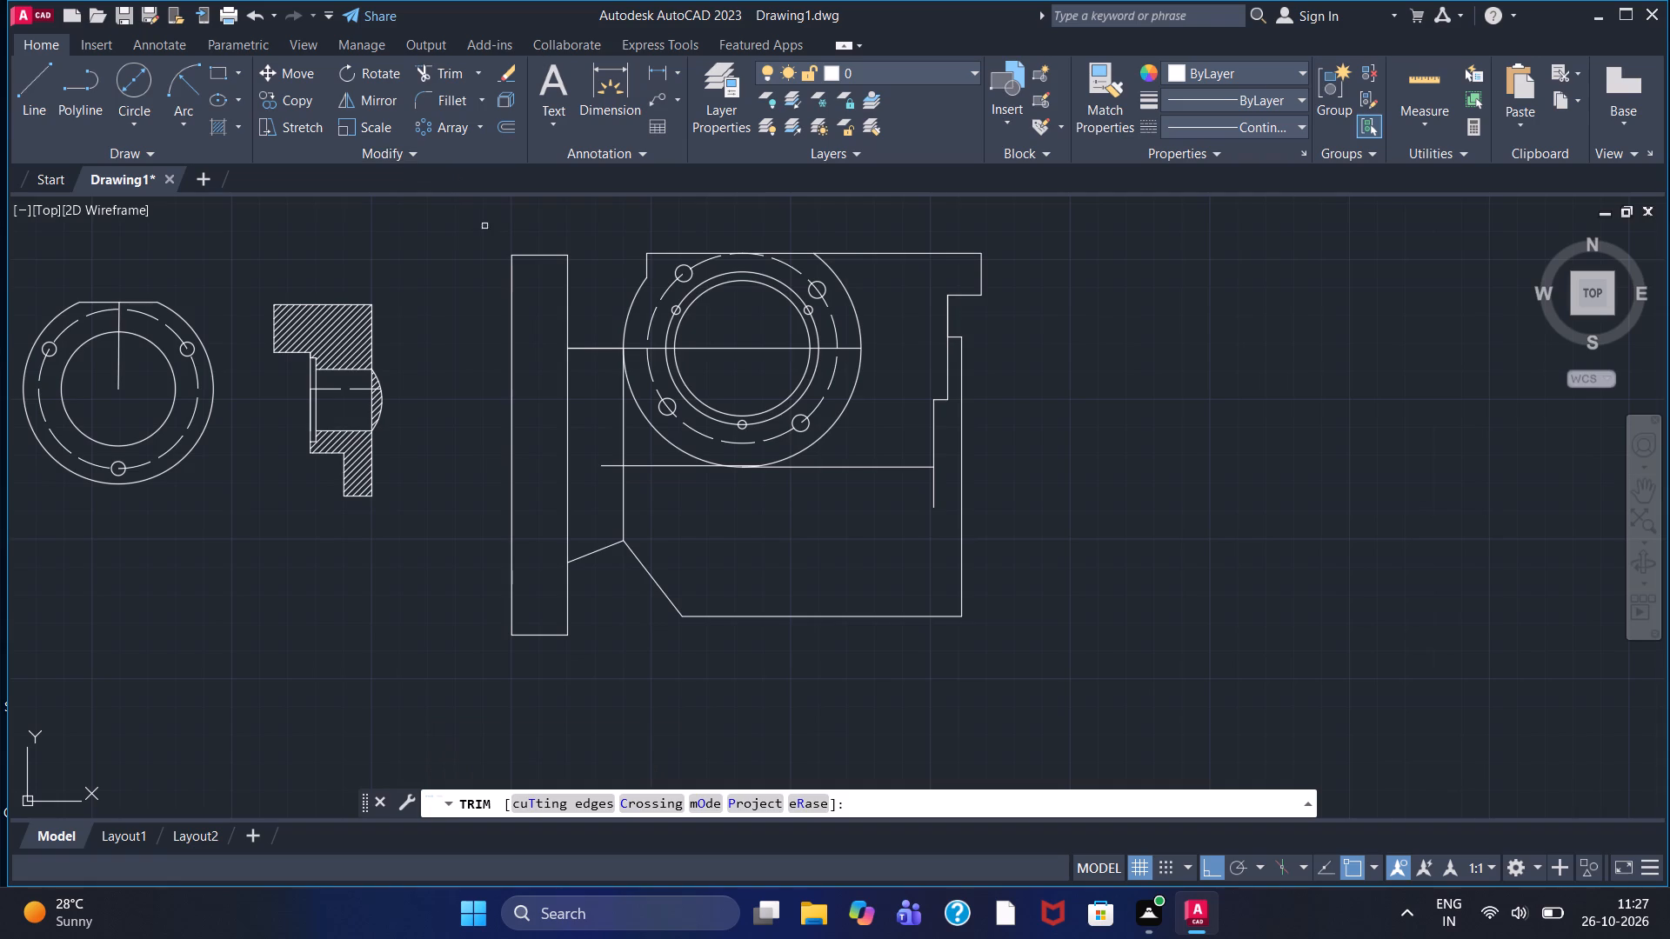
left_click(604, 464)
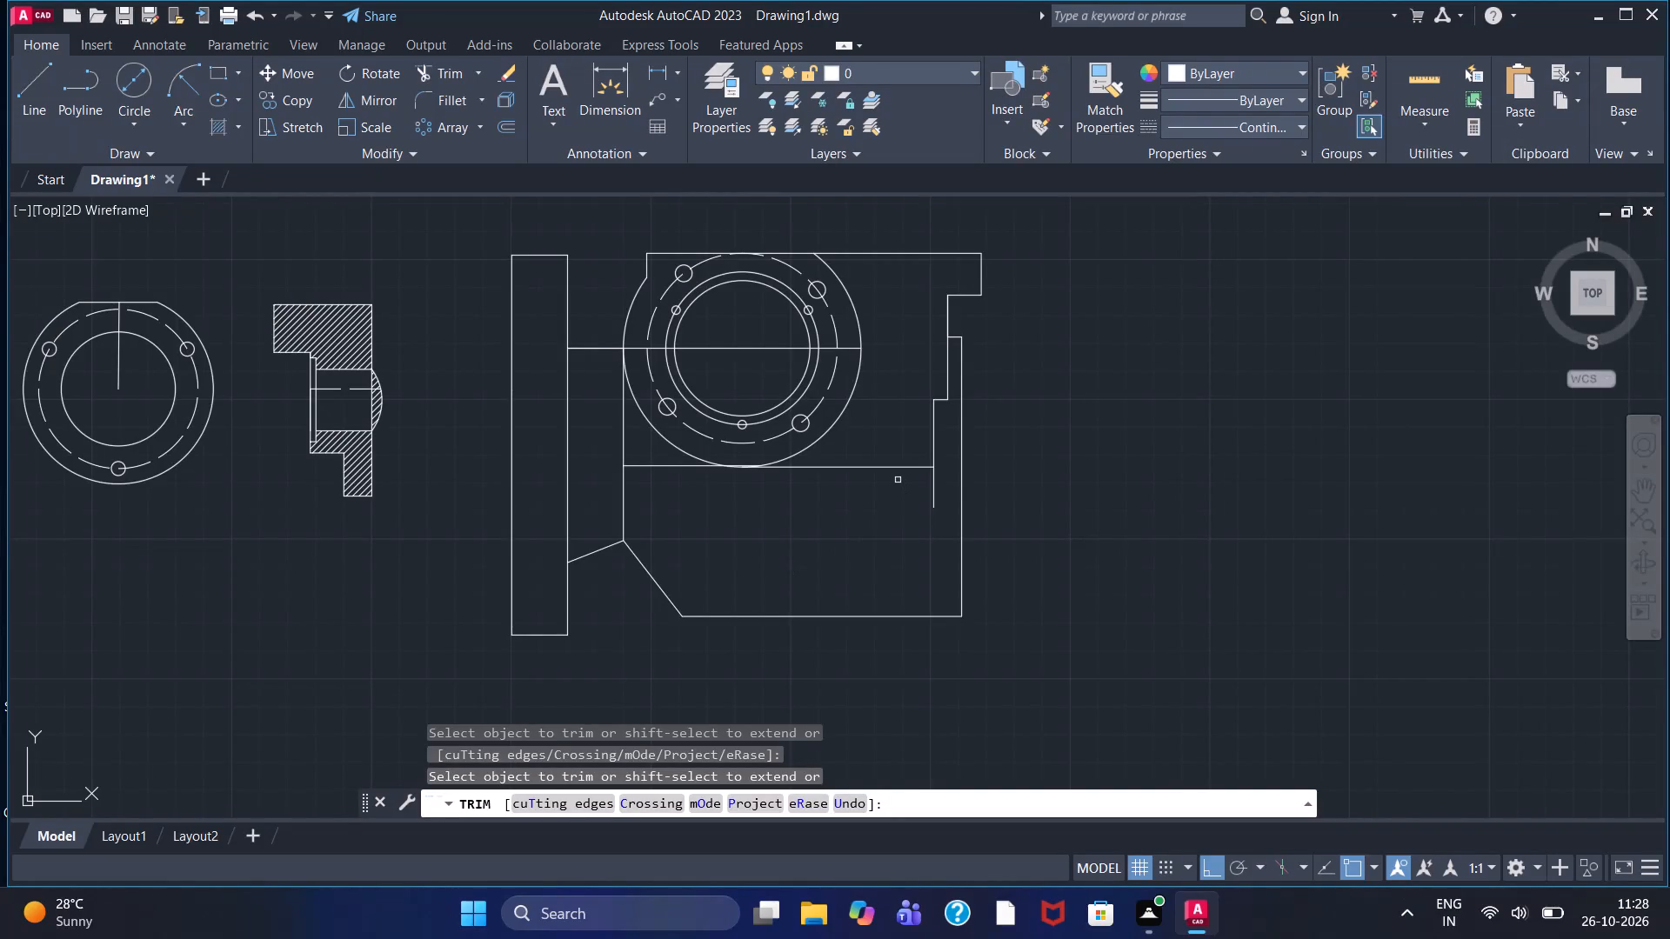
From the bottom tangent line's right end, draw a line 5 left, 15 up and back right across the profile's vertical line.
middle_click_drag(885, 426, 872, 588)
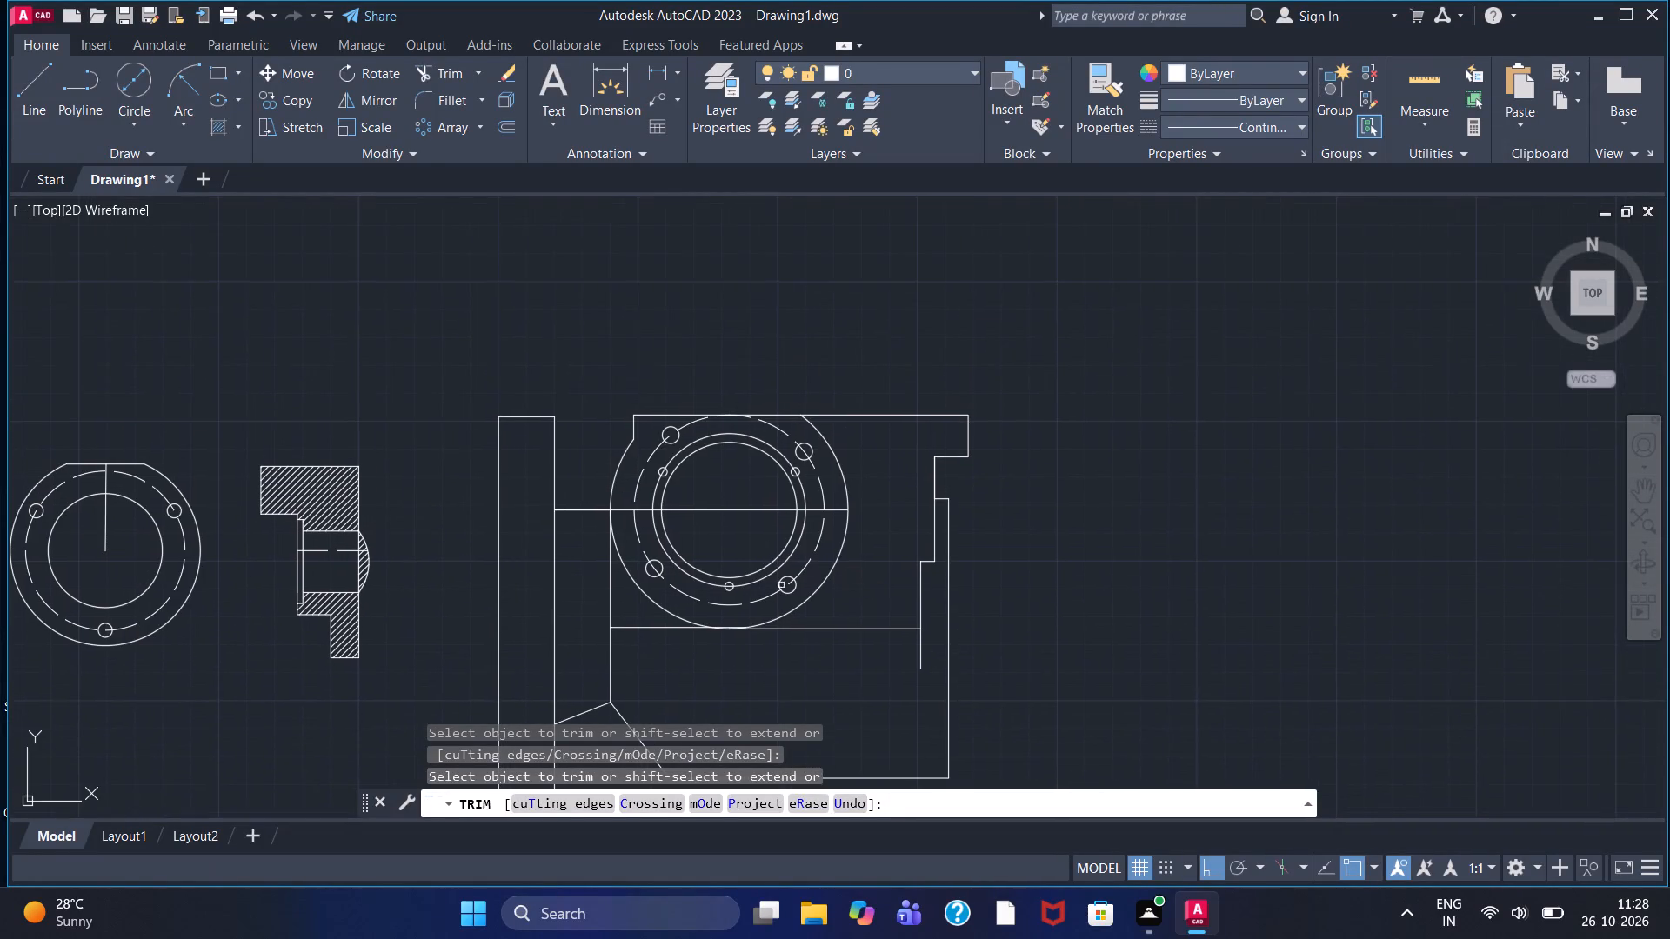
left_click(39, 107)
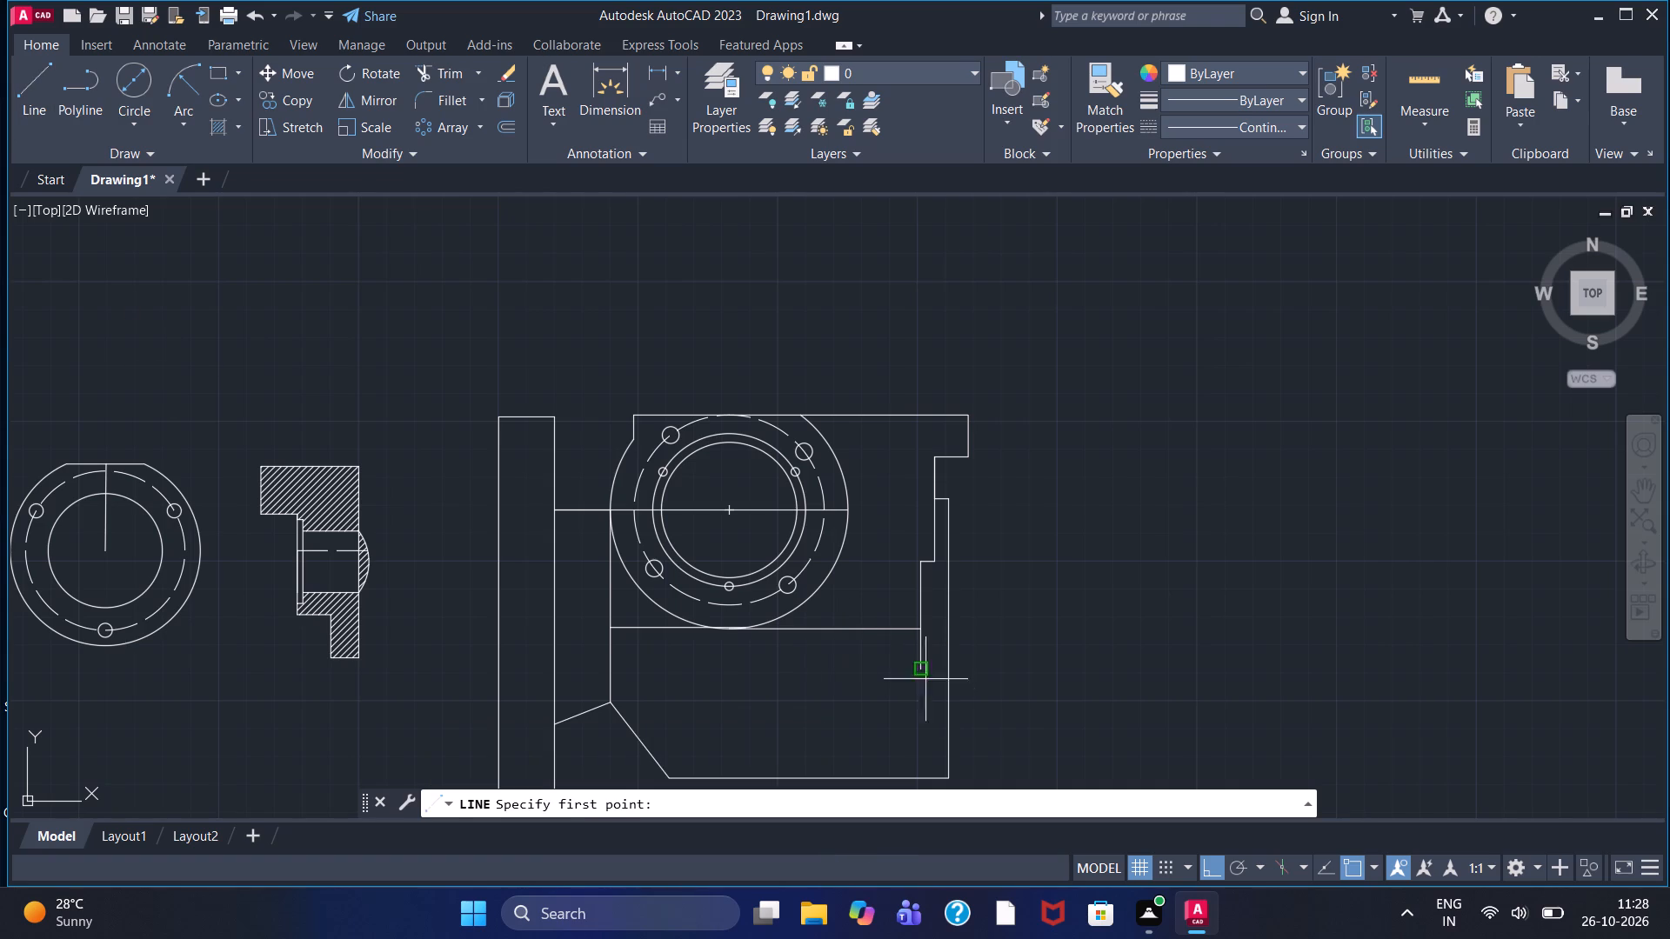
scroll(885, 641, "up", 3)
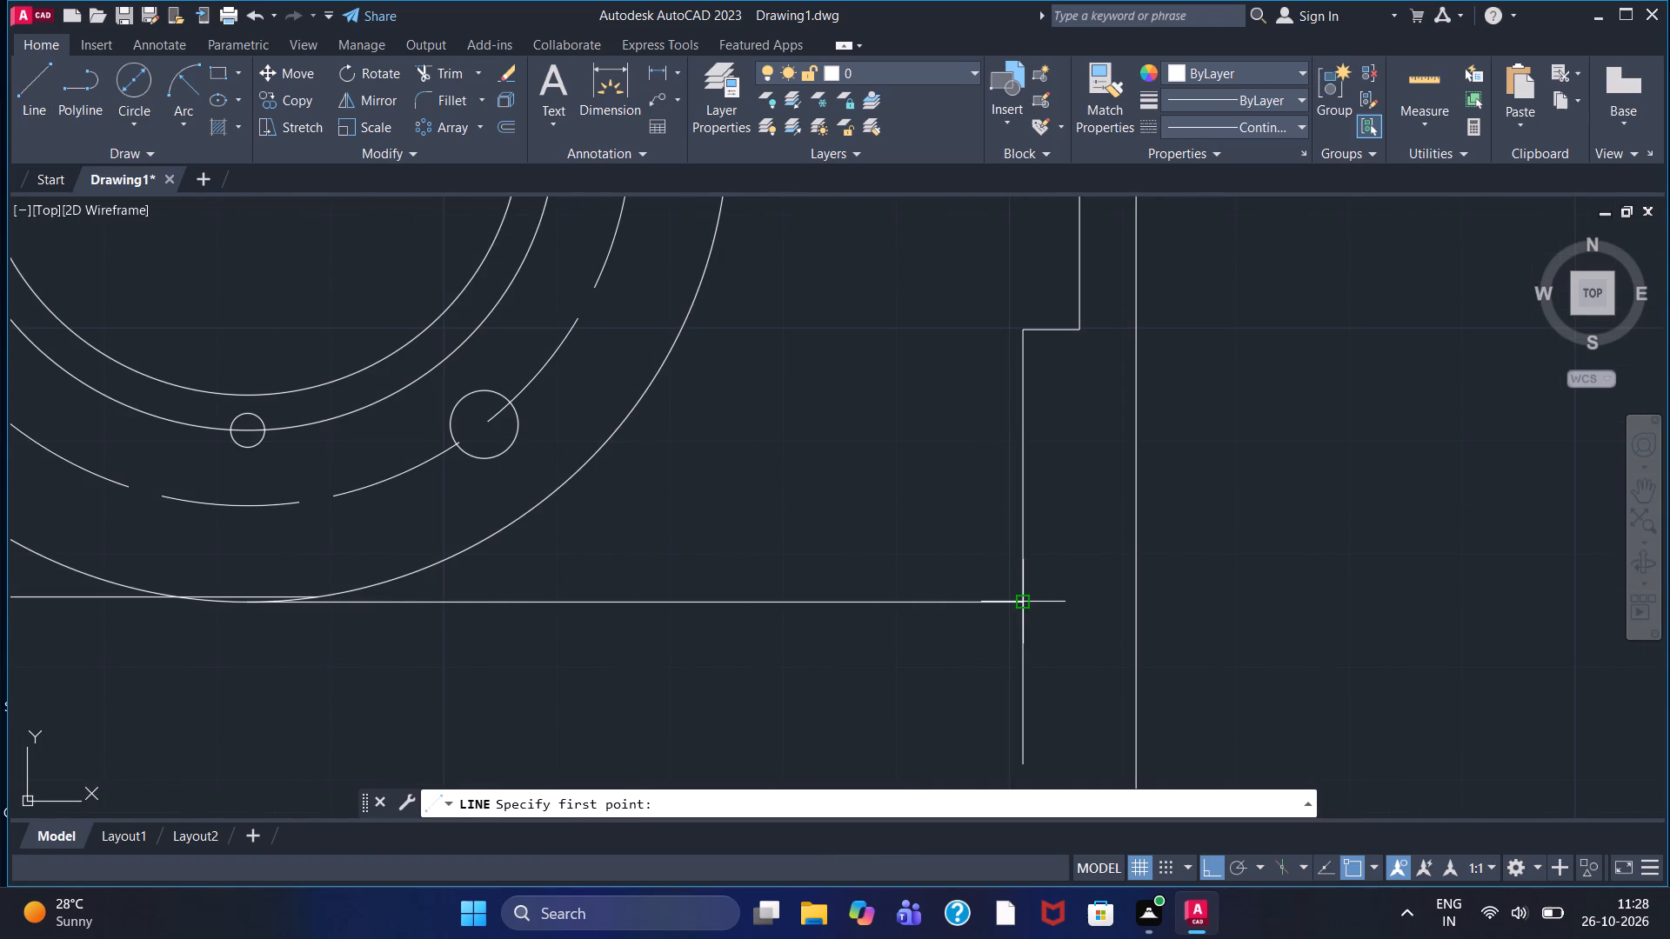
left_click(1020, 603)
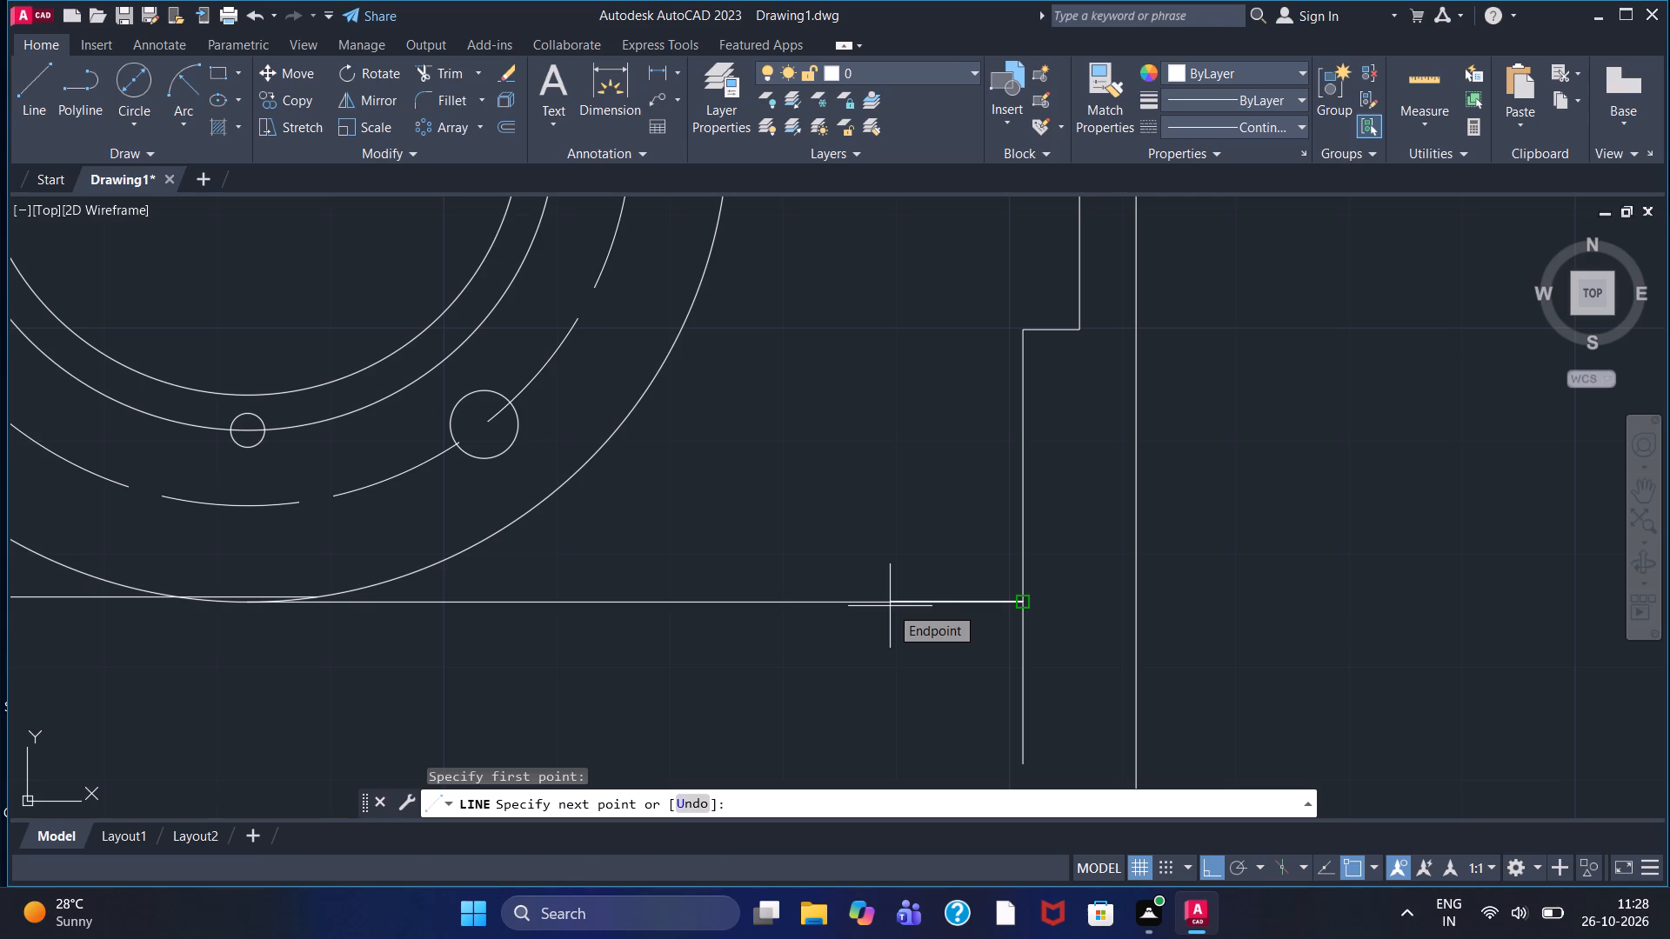
key("5")
key("Return")
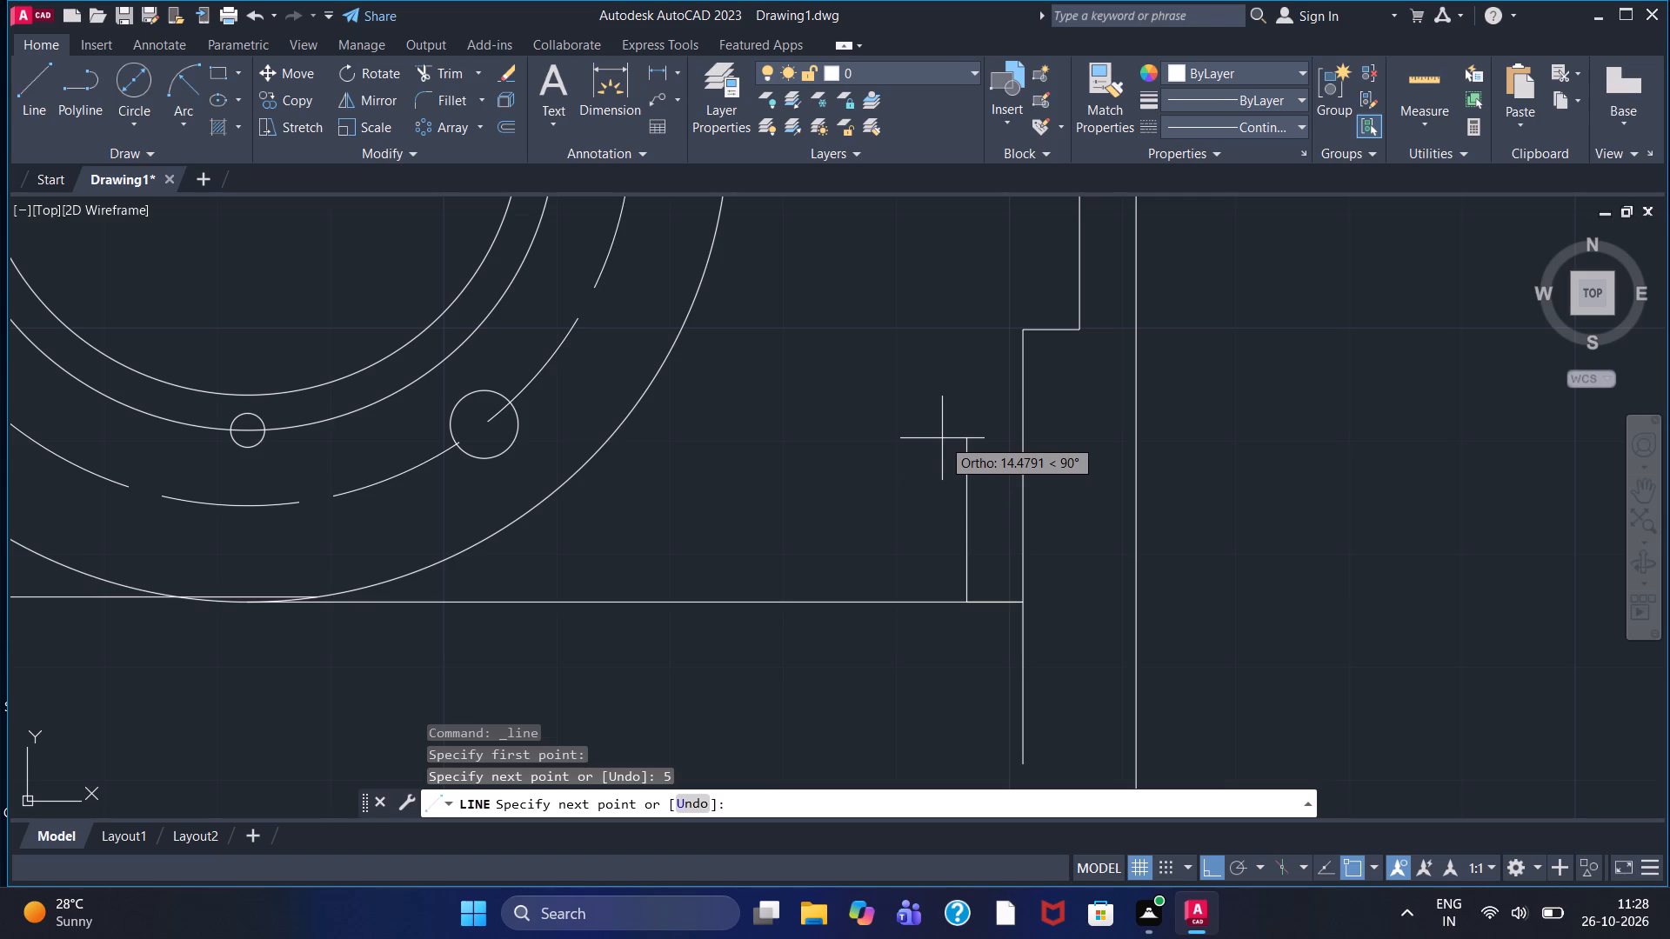
type("15")
key("Return")
left_click(1053, 440)
right_click(1053, 440)
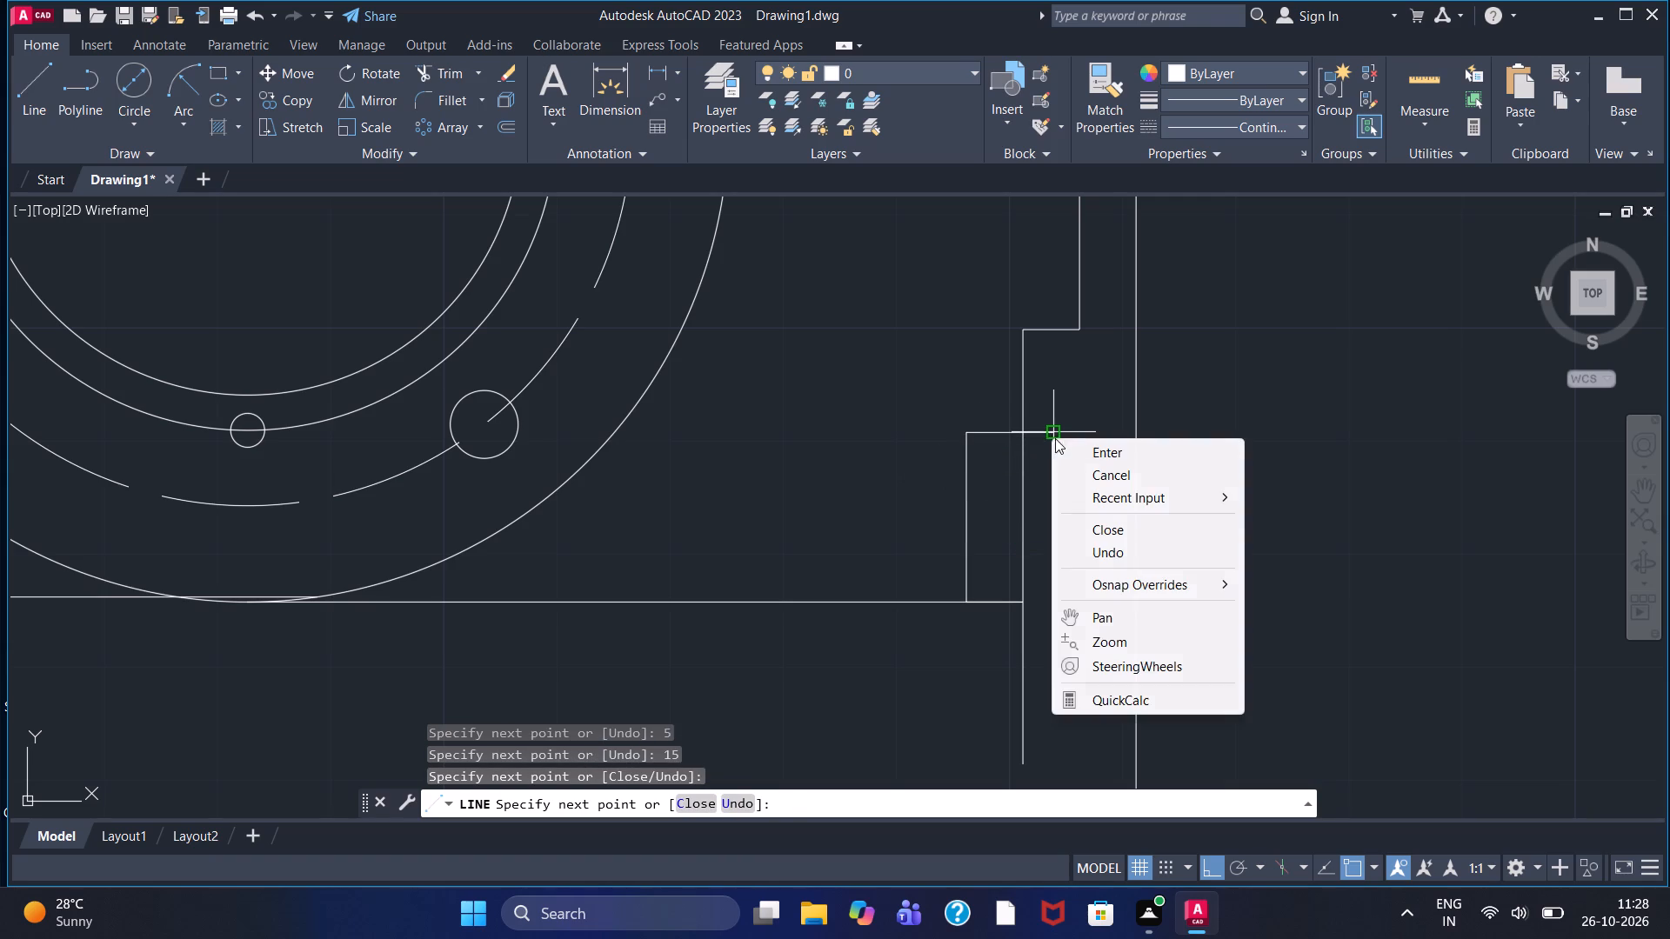
left_click(1071, 450)
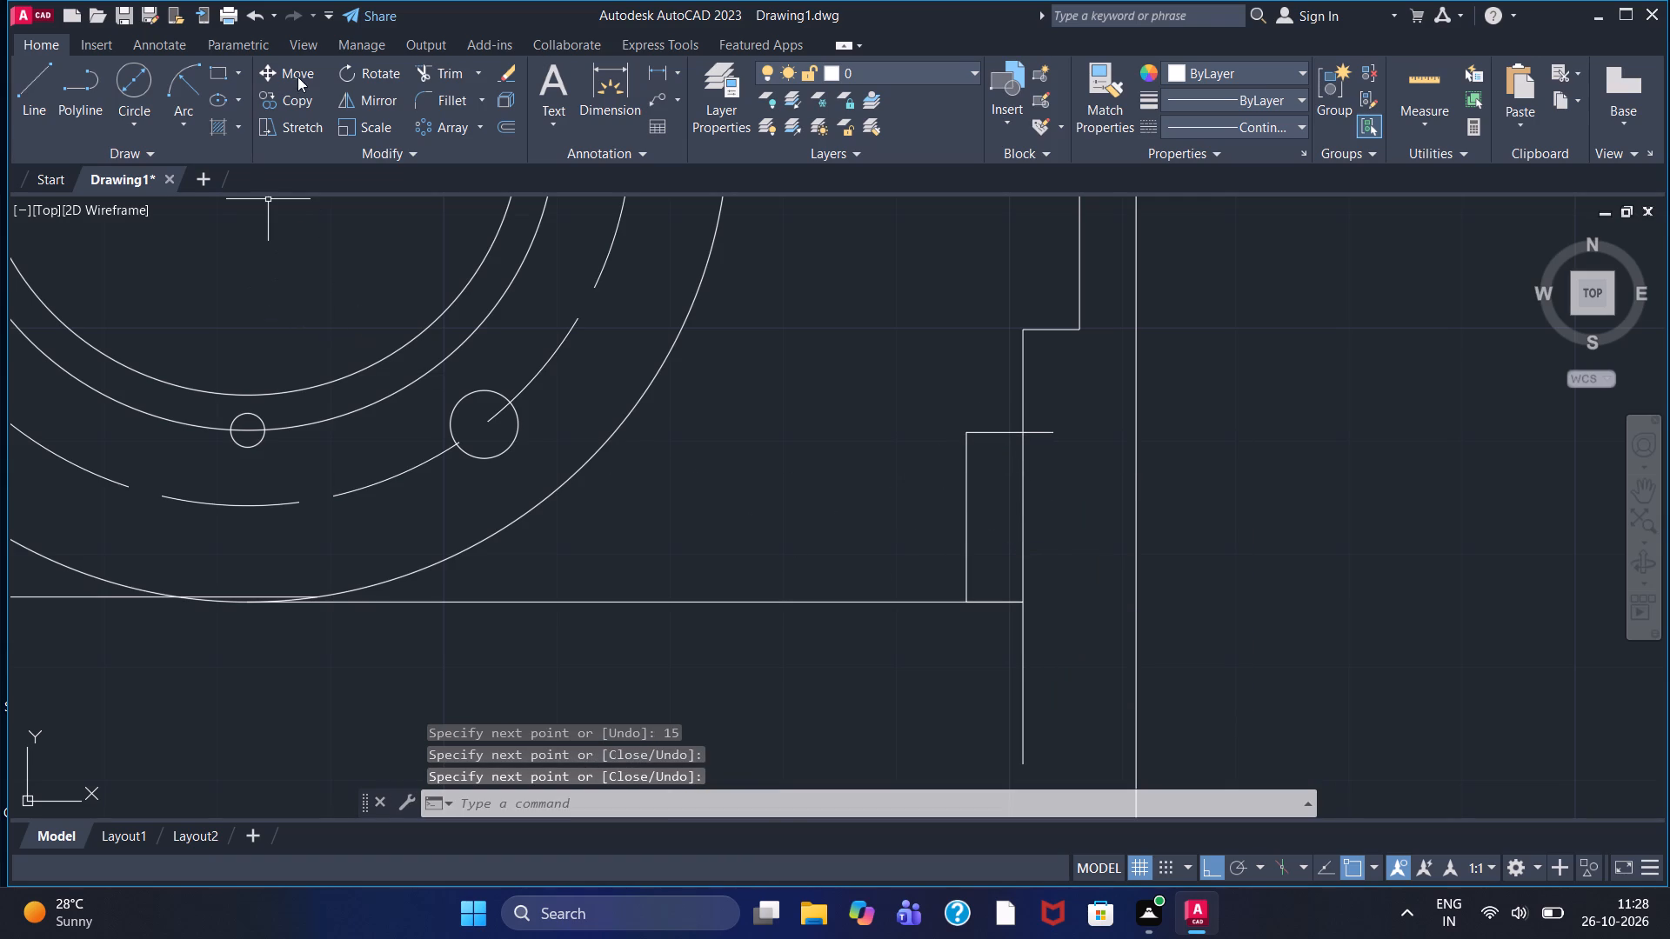
Offset the small rectangle's top line downward using the Through option, to a point a short distance below it.
left_click(507, 123)
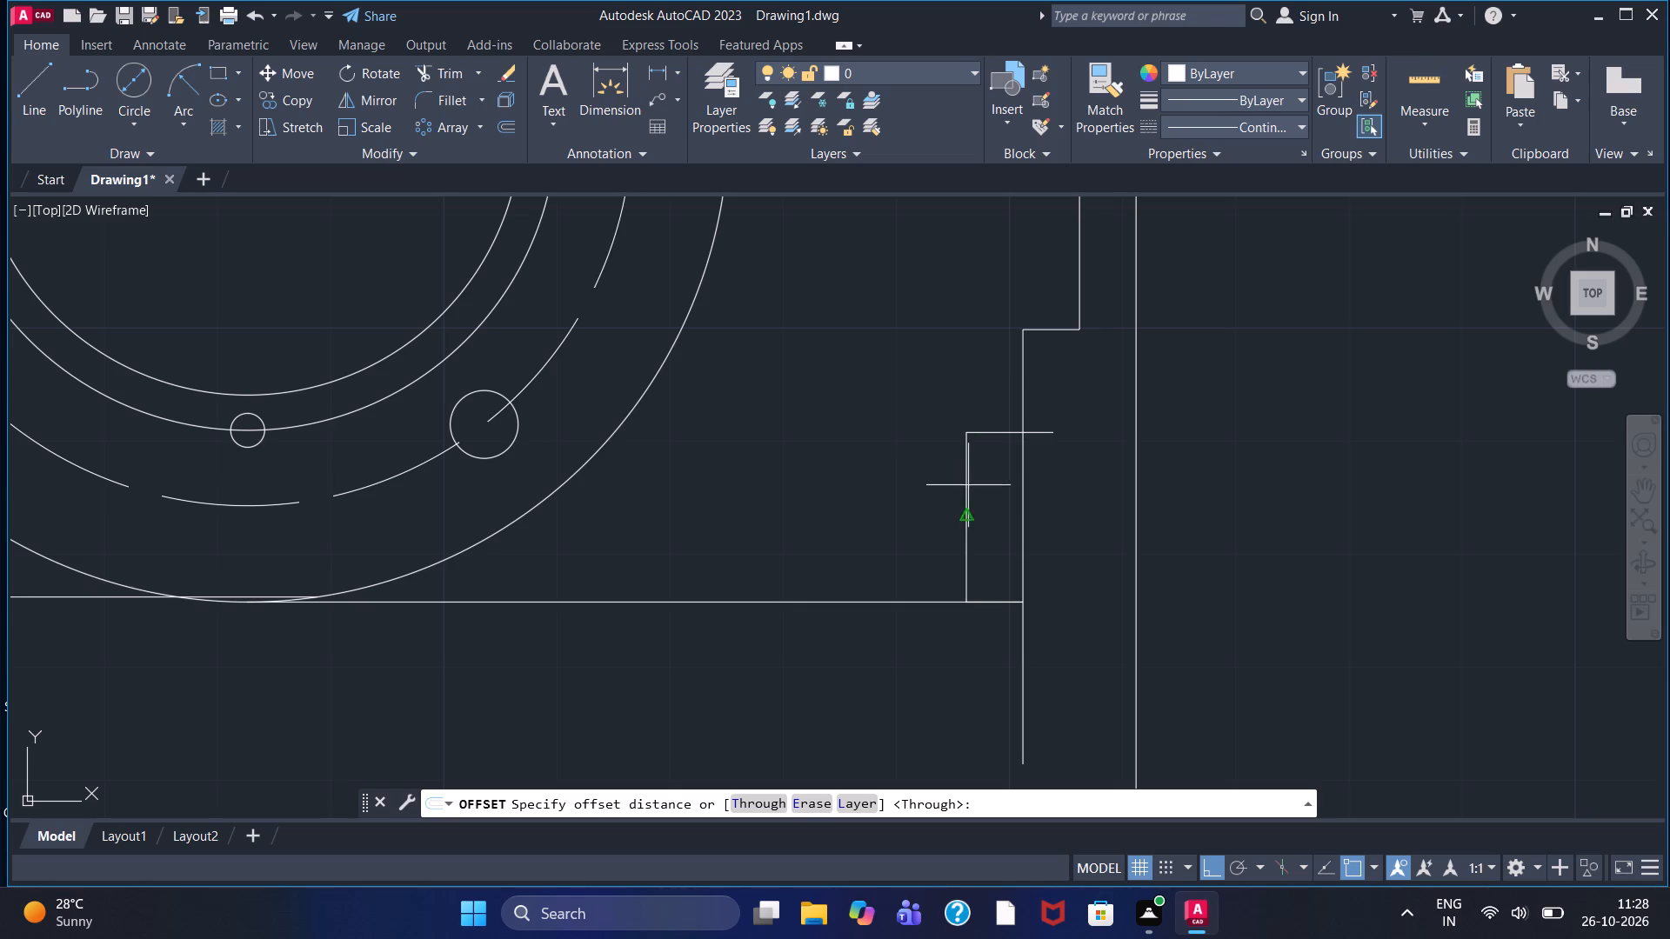
left_click(764, 808)
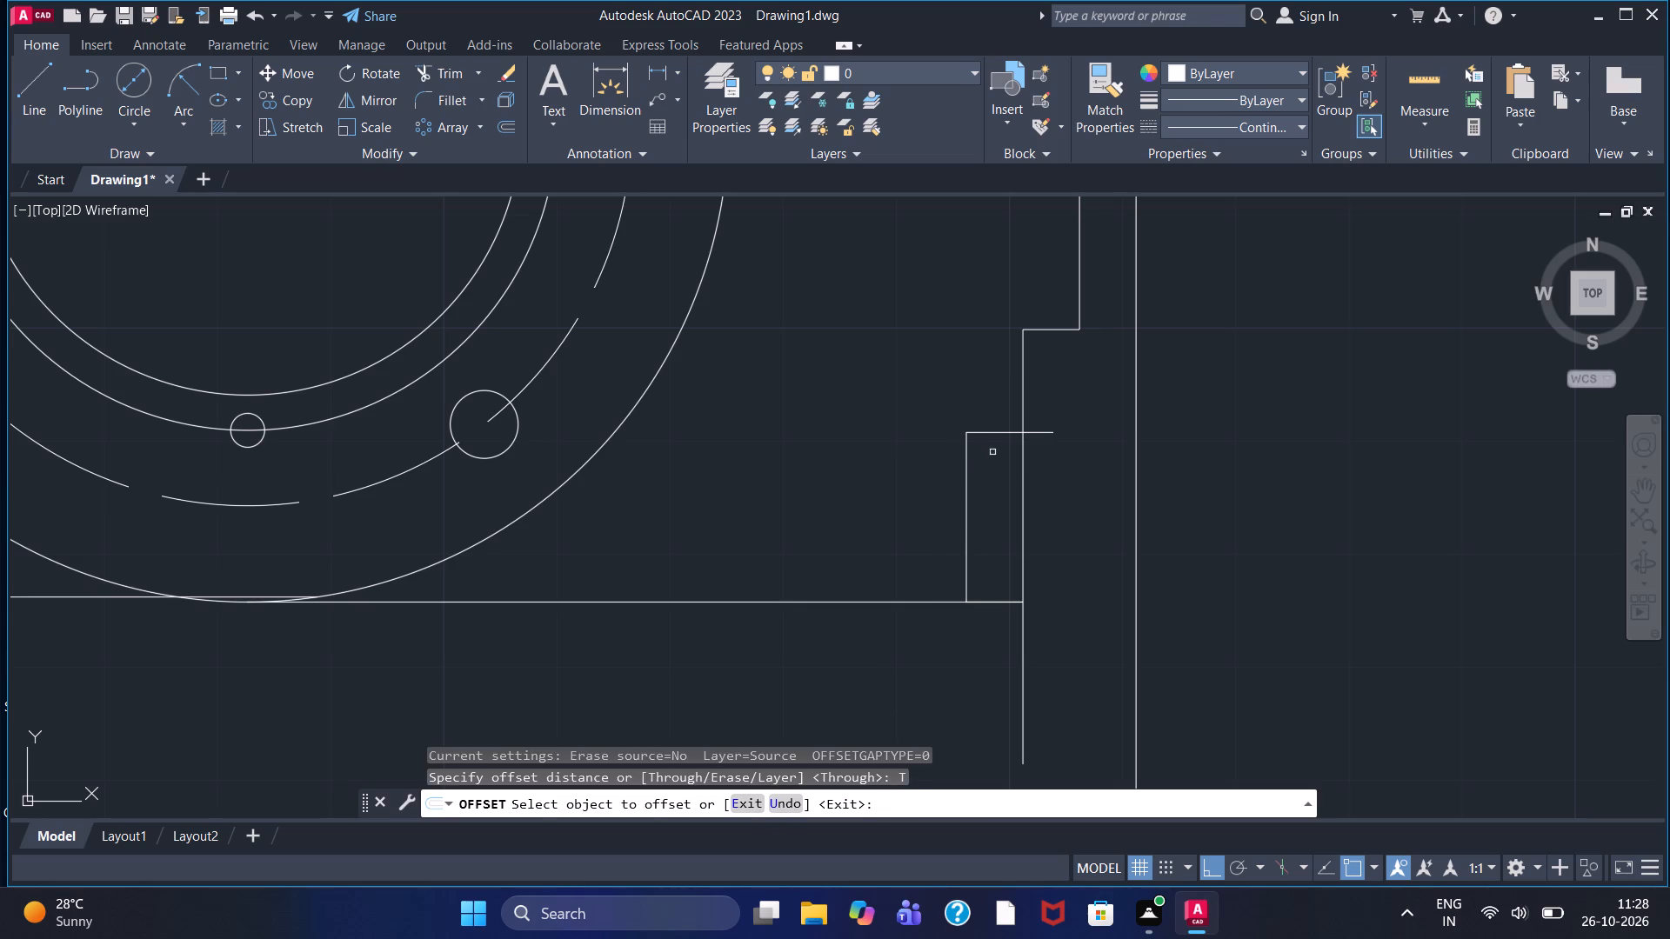
left_click(992, 432)
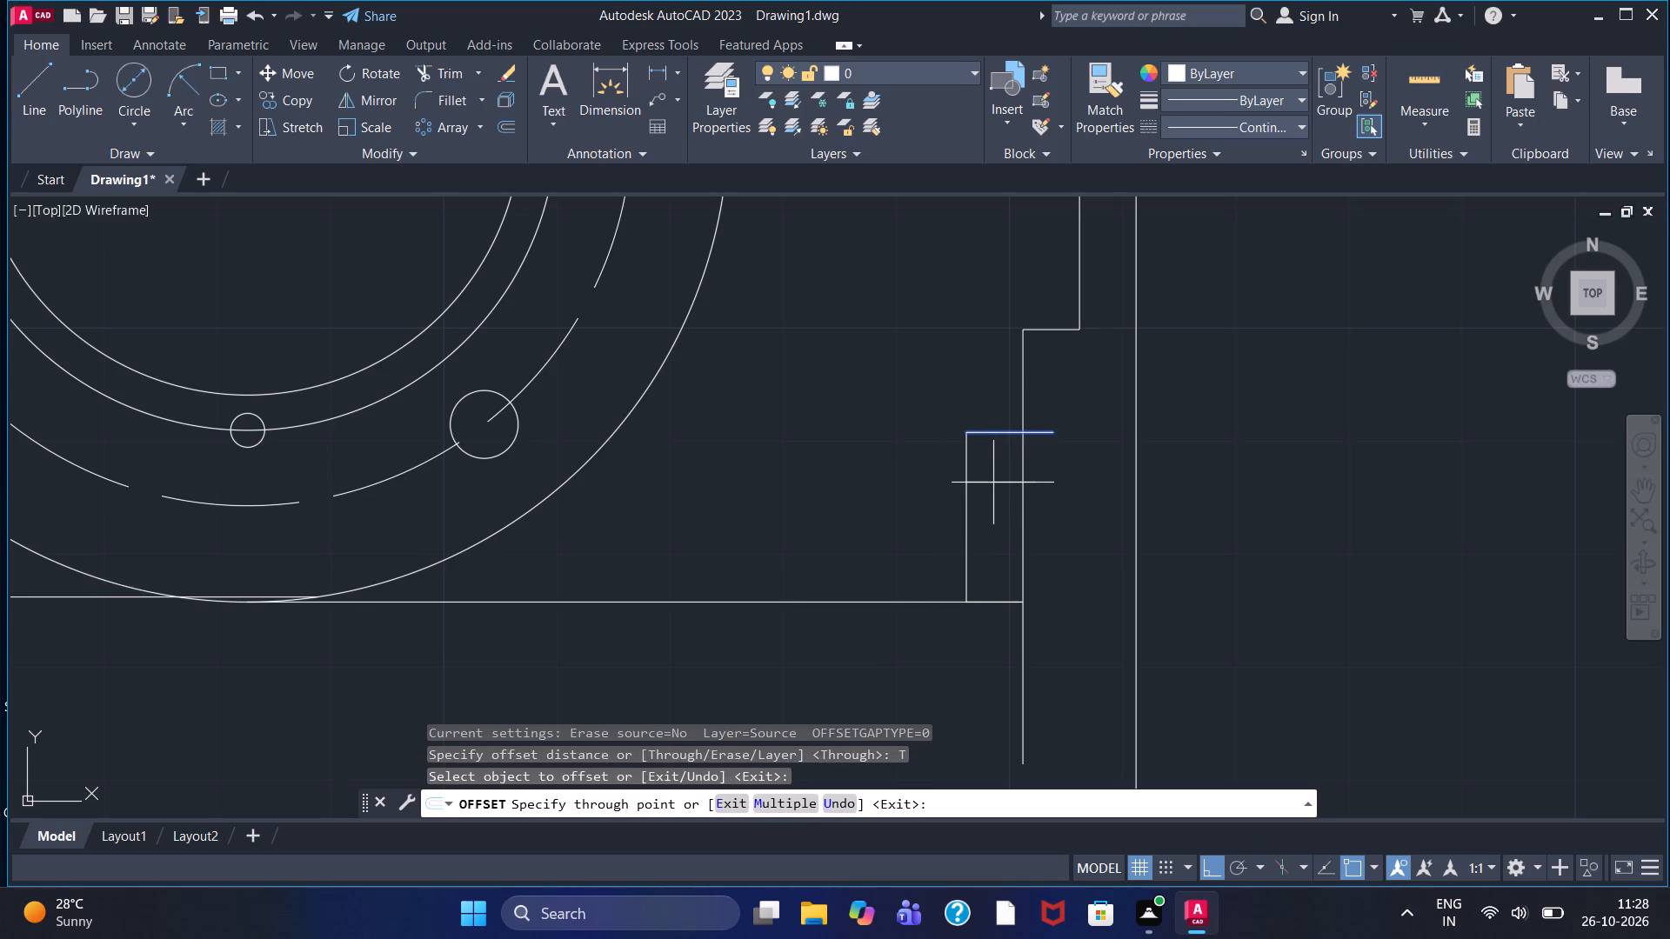
left_click(993, 483)
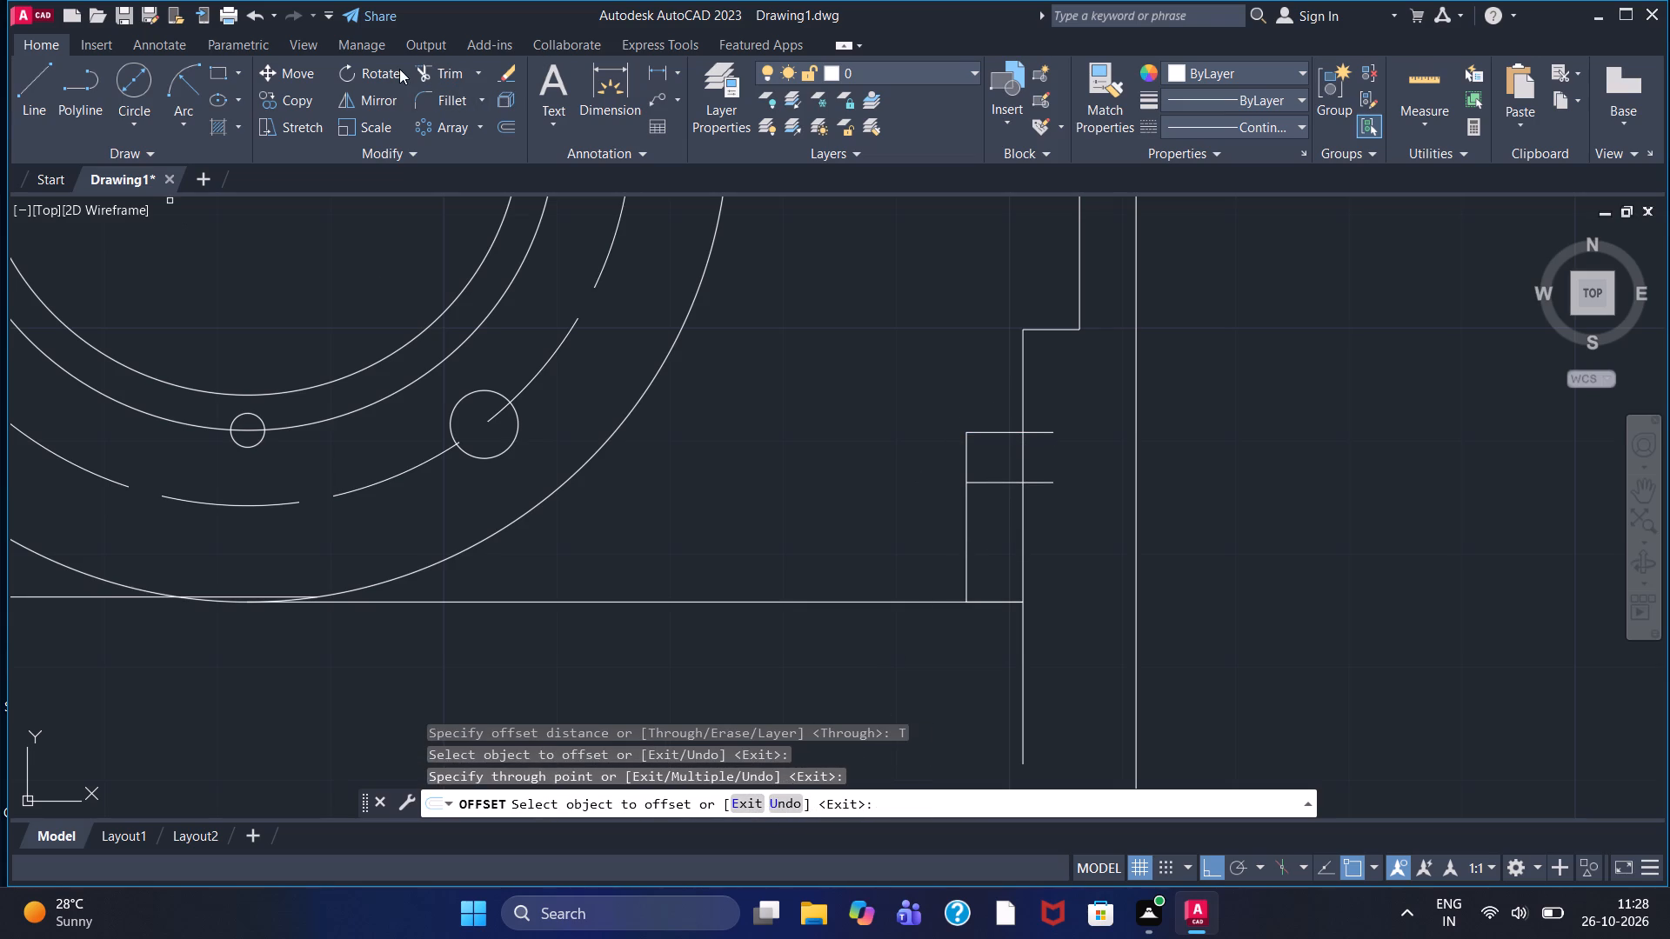
Trim the ends of both short horizontal lines extending right beyond the stepped profile's vertical line.
left_click(452, 68)
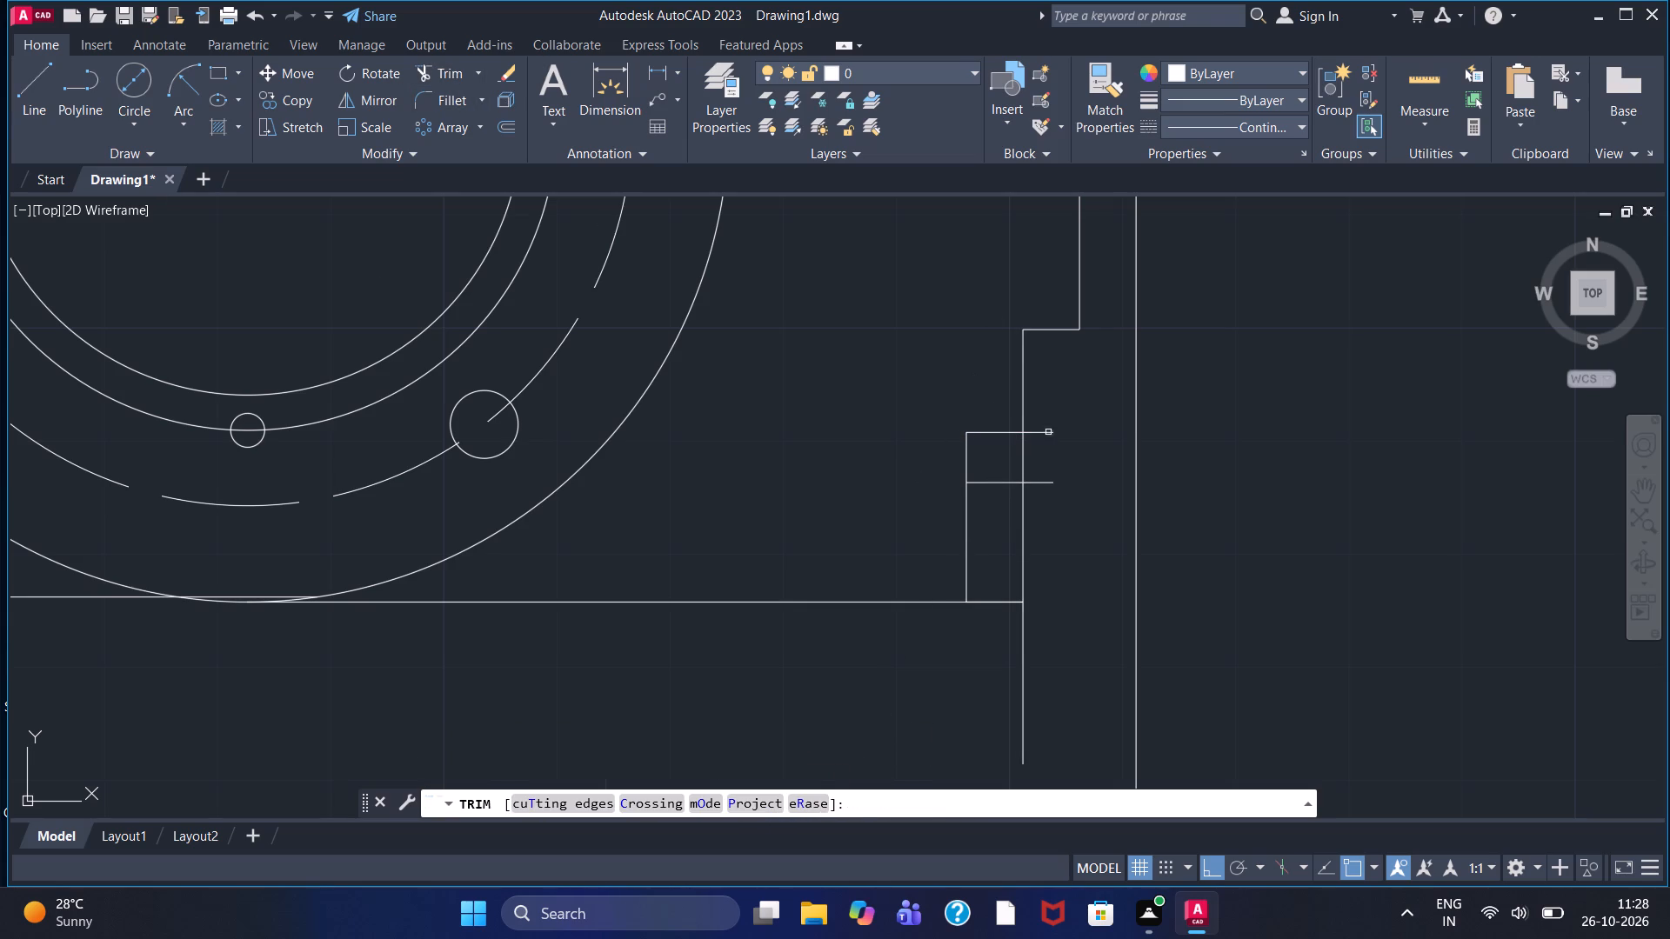
left_click(1048, 432)
left_click(1035, 483)
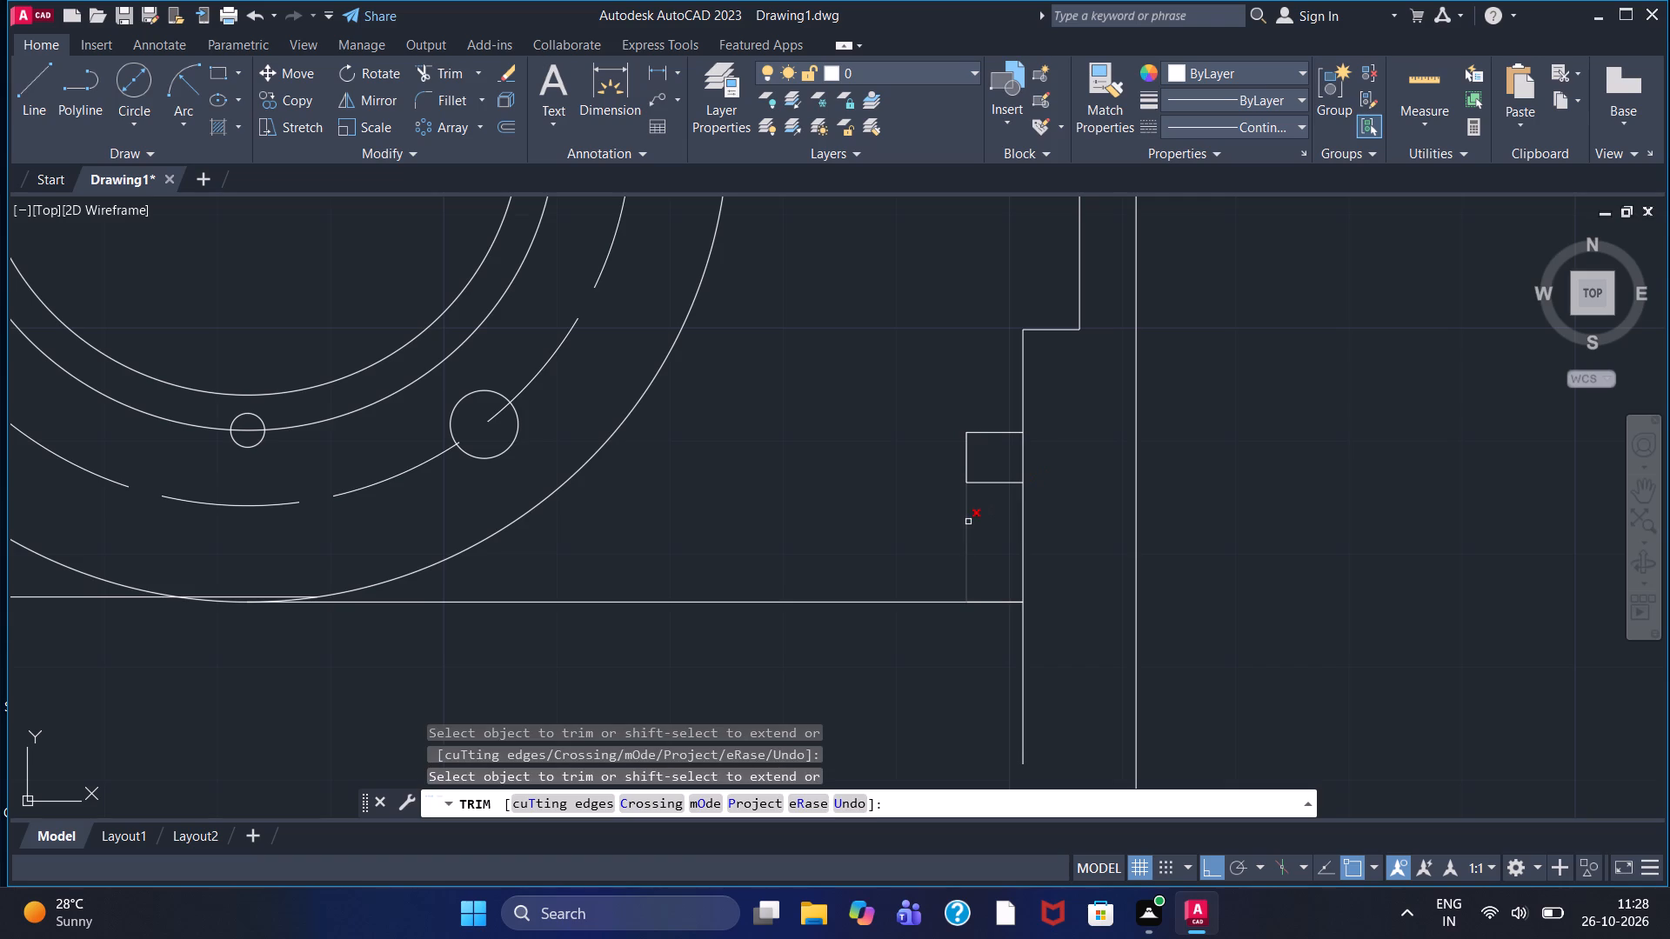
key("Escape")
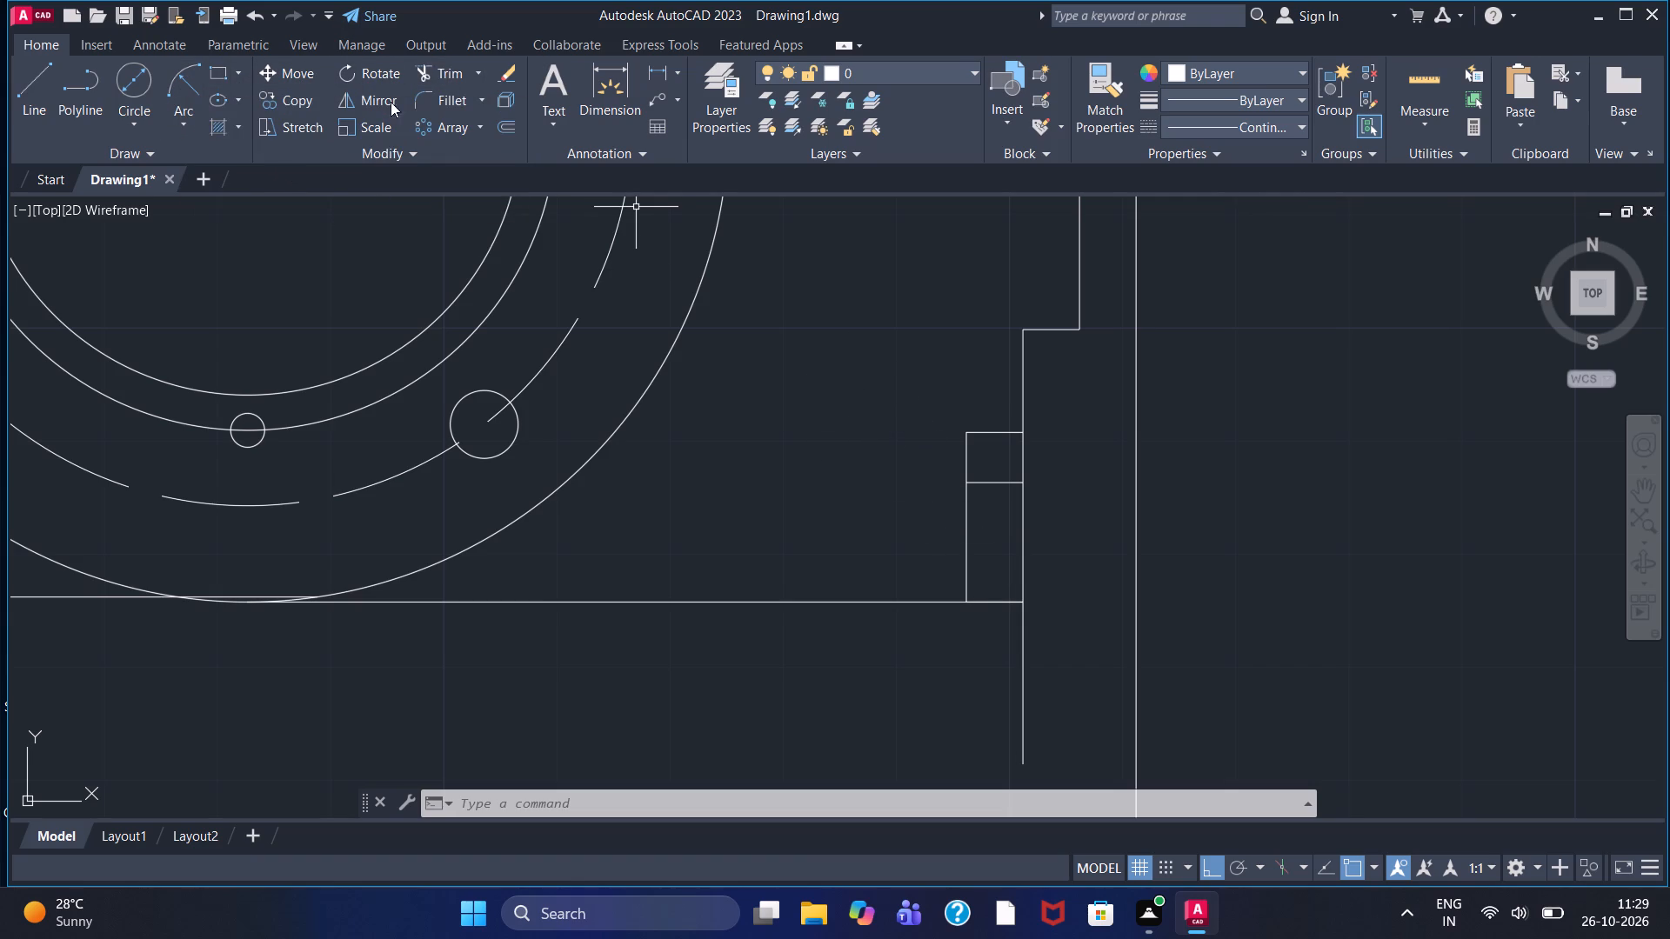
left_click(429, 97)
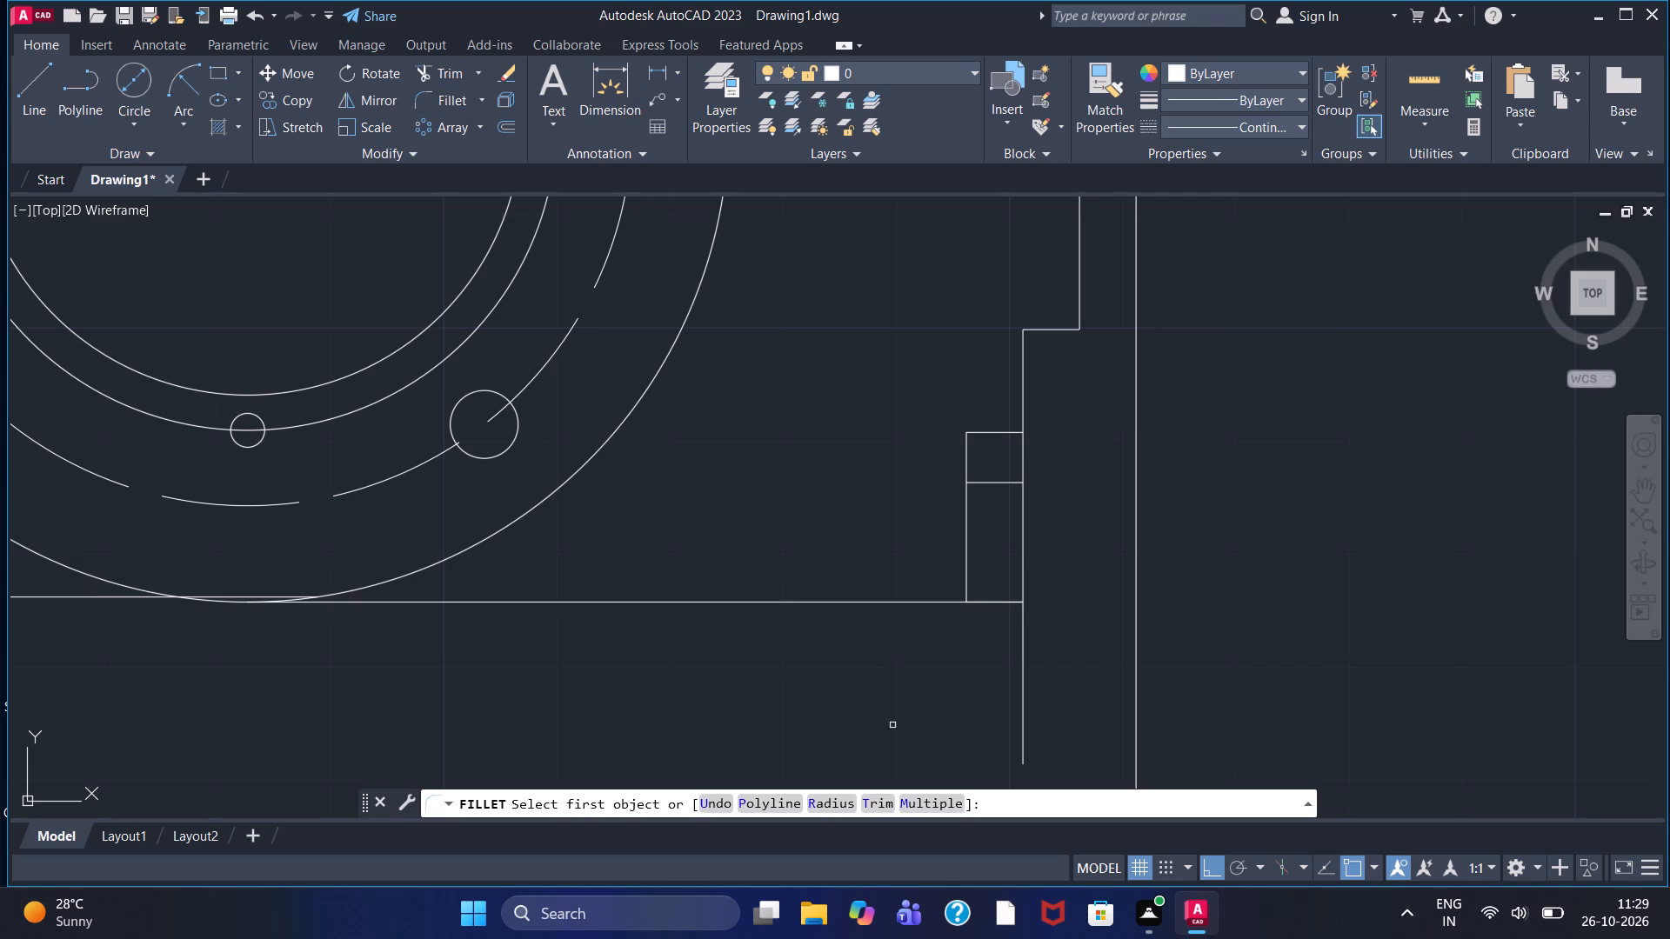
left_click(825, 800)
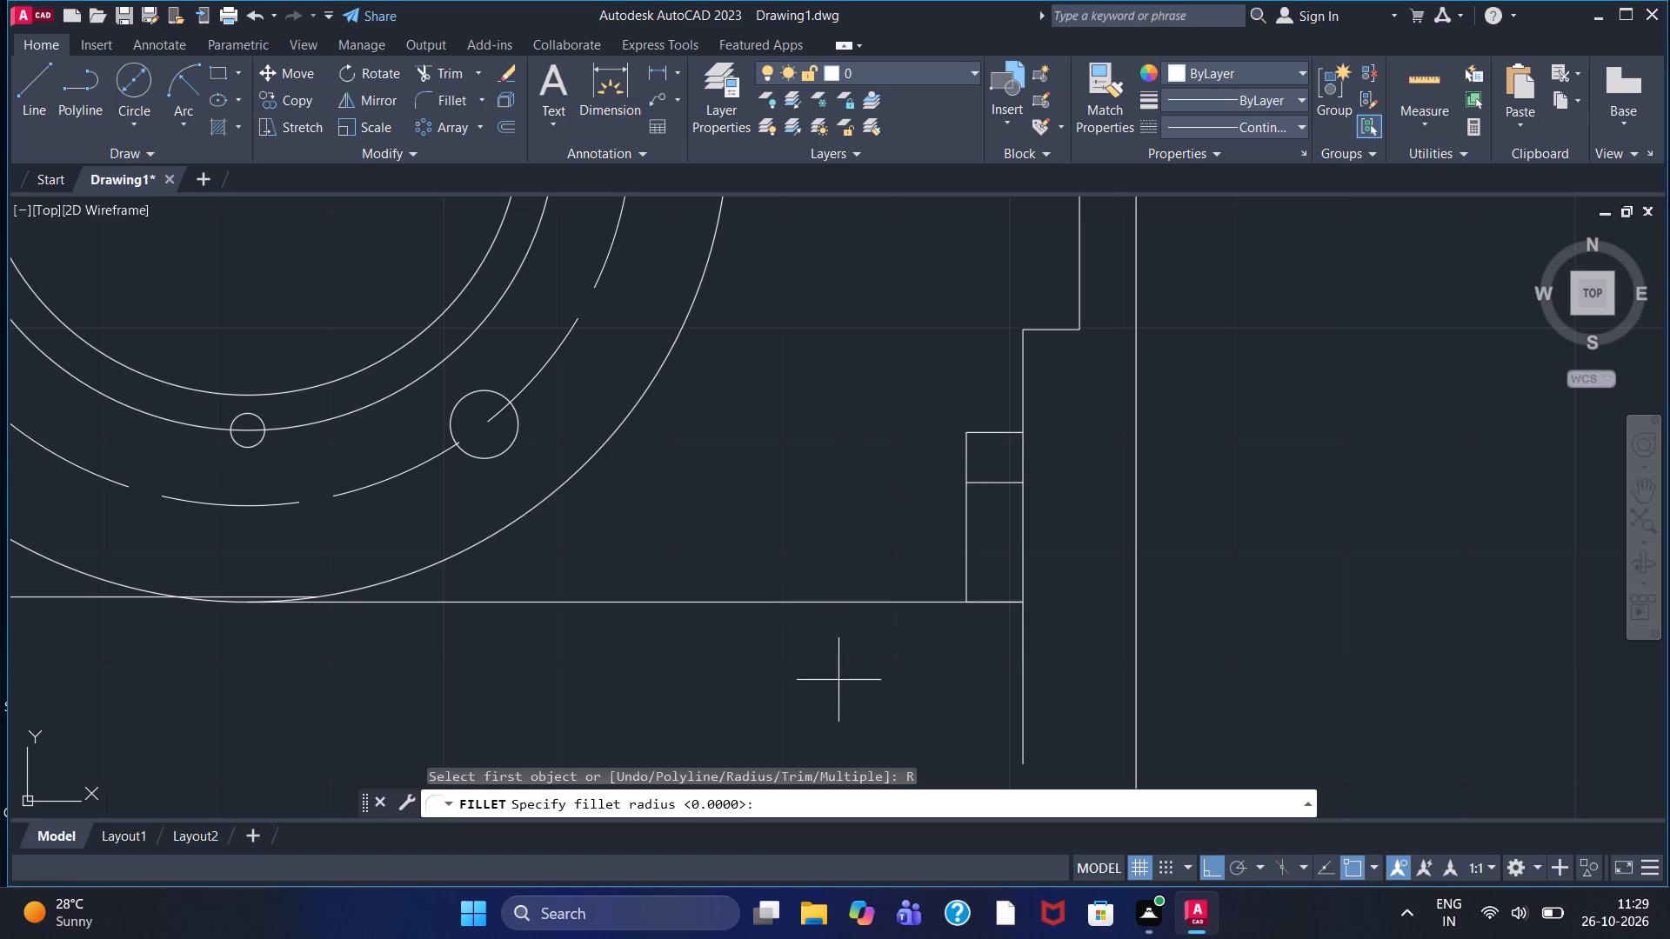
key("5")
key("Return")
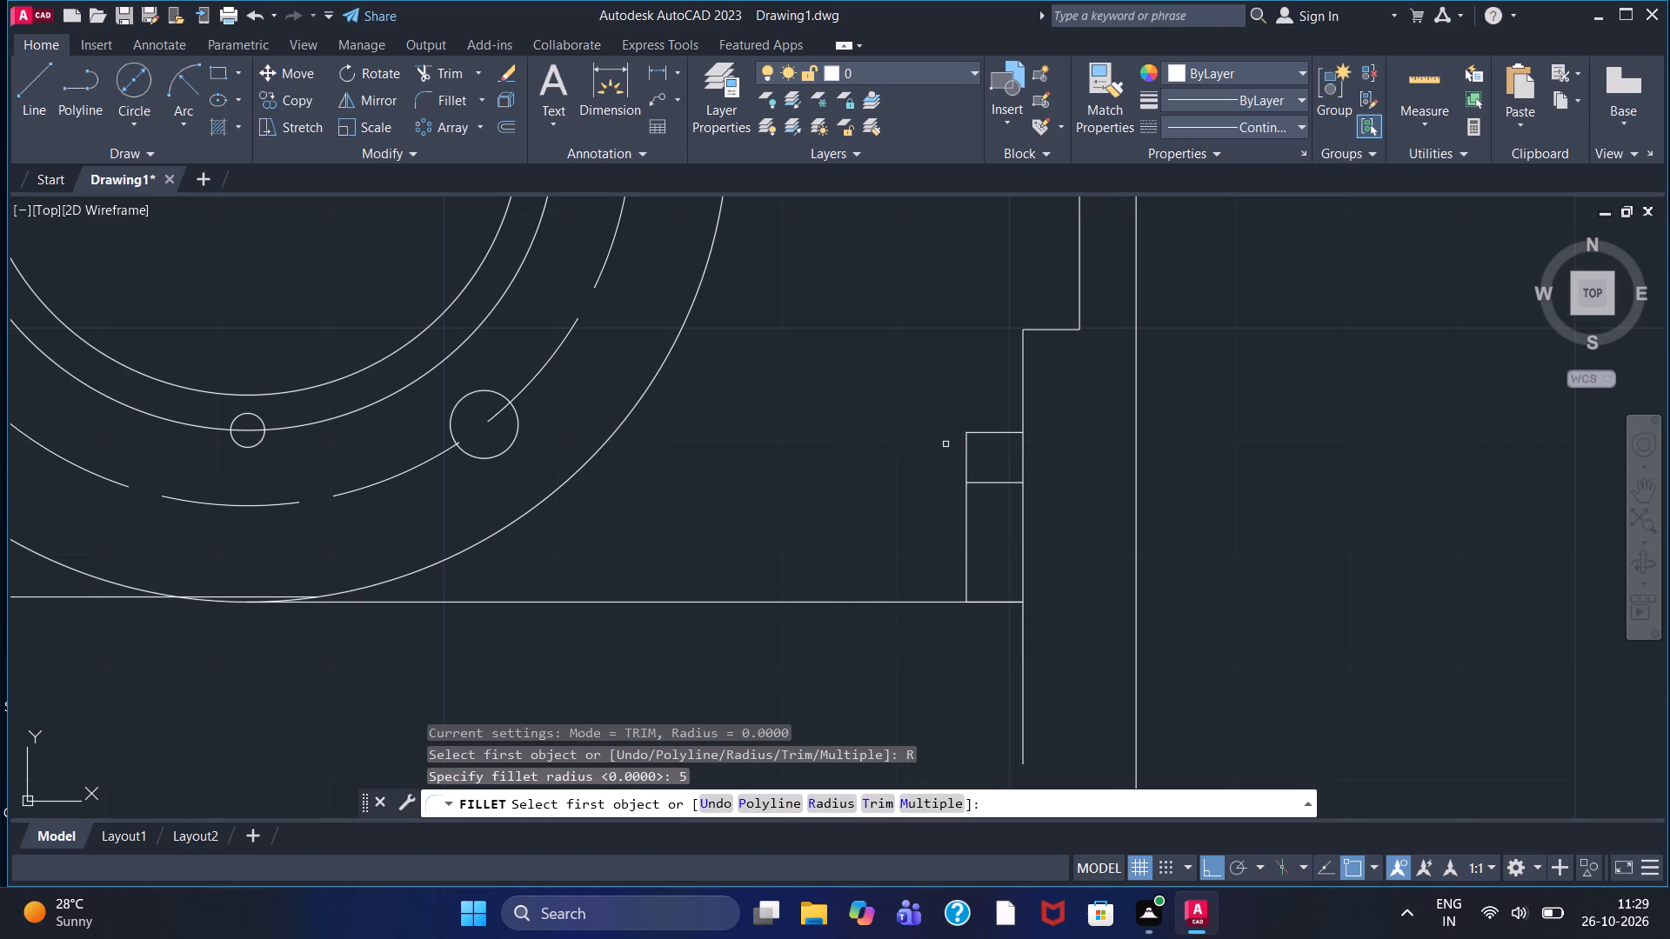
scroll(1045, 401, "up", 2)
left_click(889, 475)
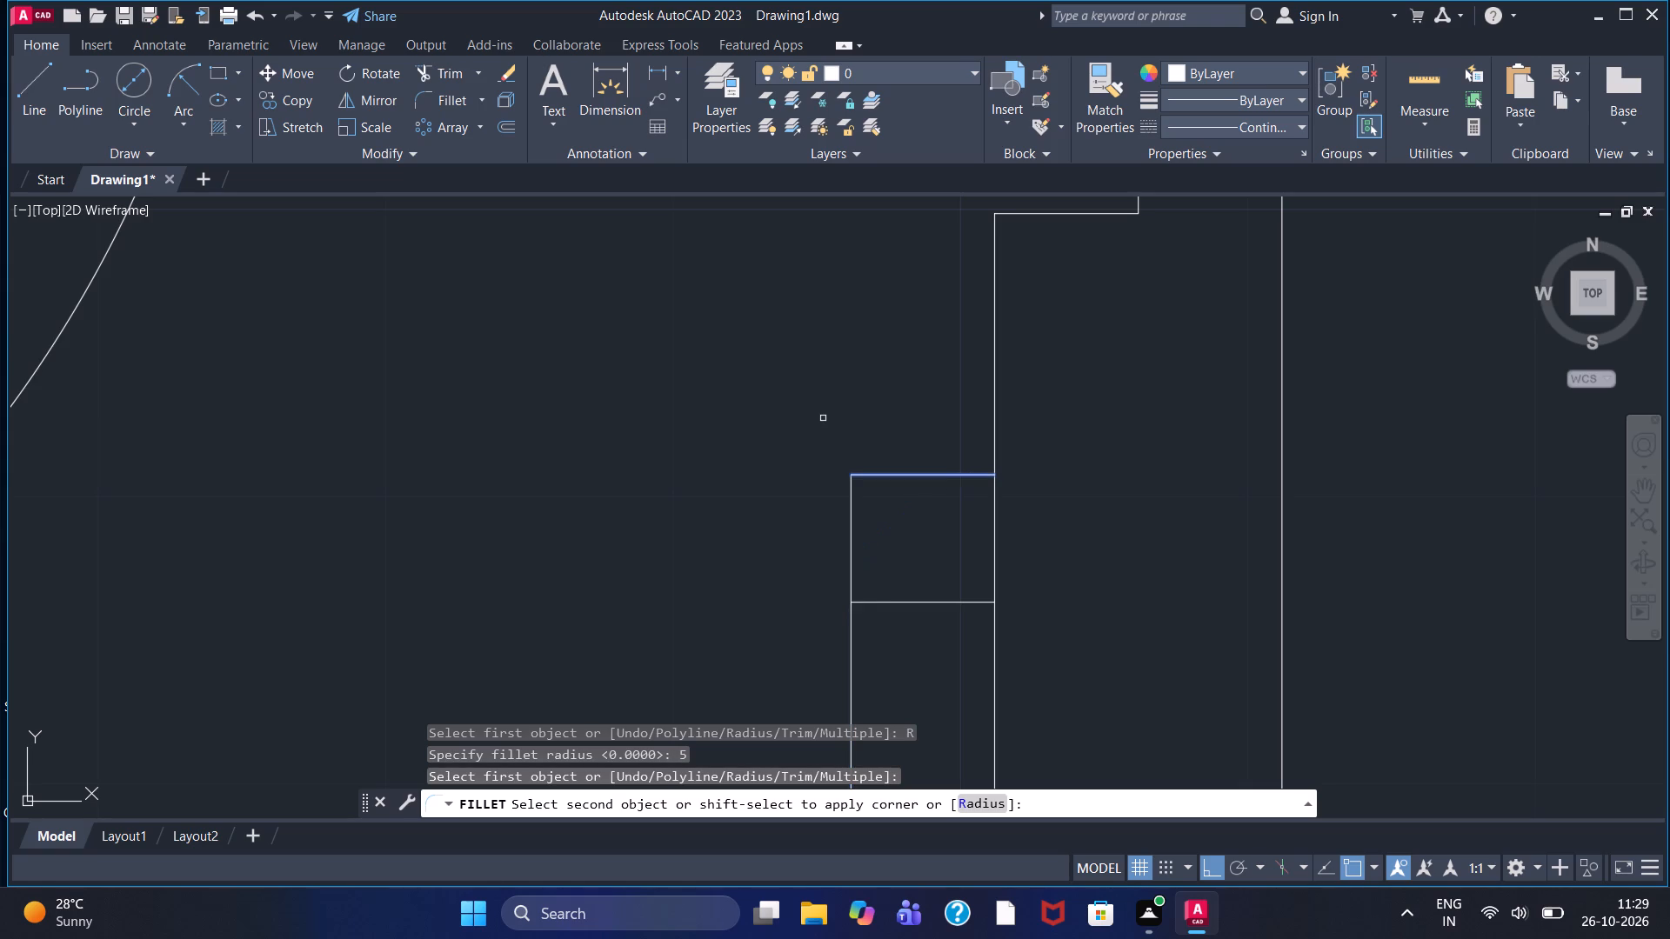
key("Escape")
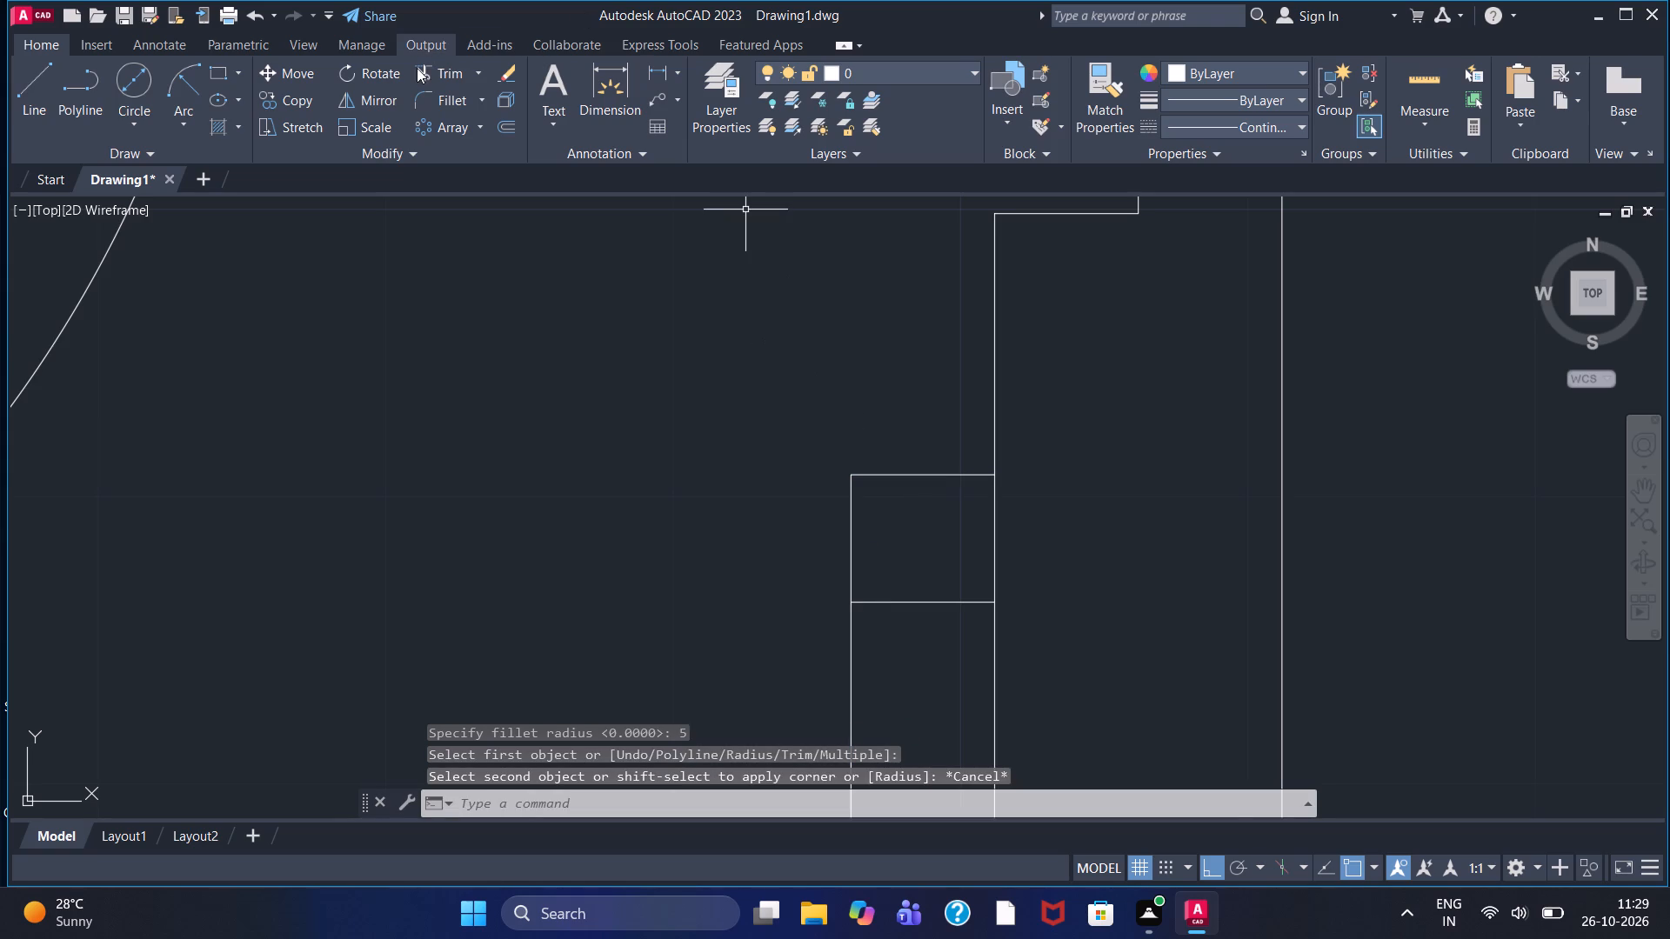
Fillet the small rectangle's top line and the short line below it into its left vertical line, both with radius 3.
left_click(438, 108)
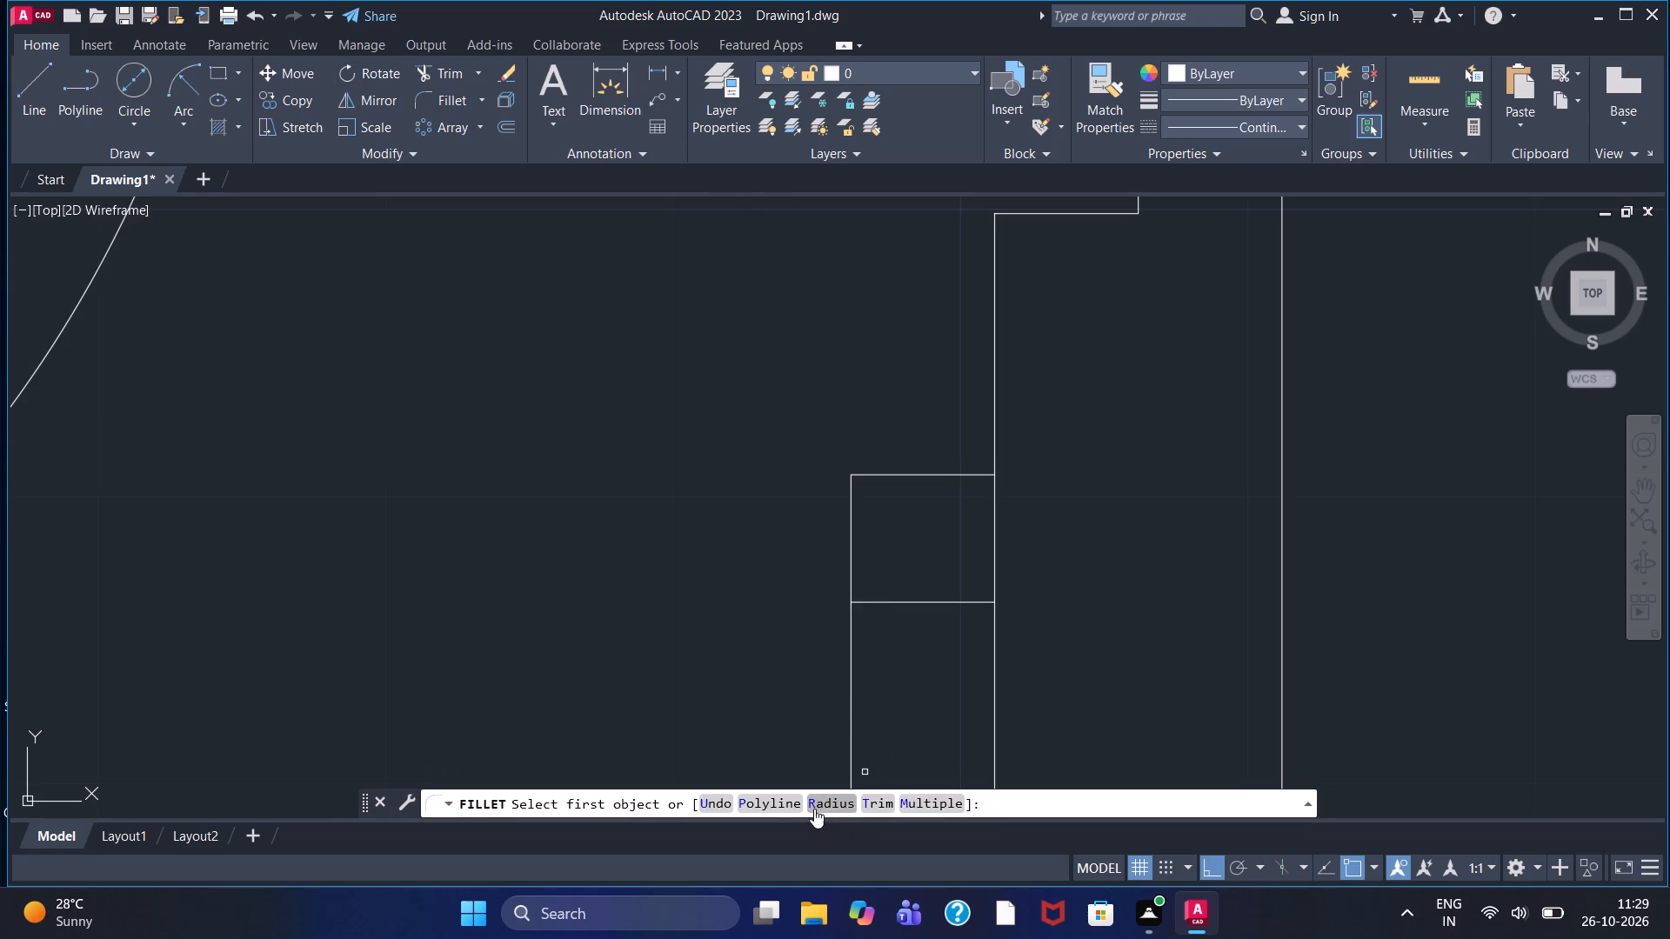
left_click(840, 798)
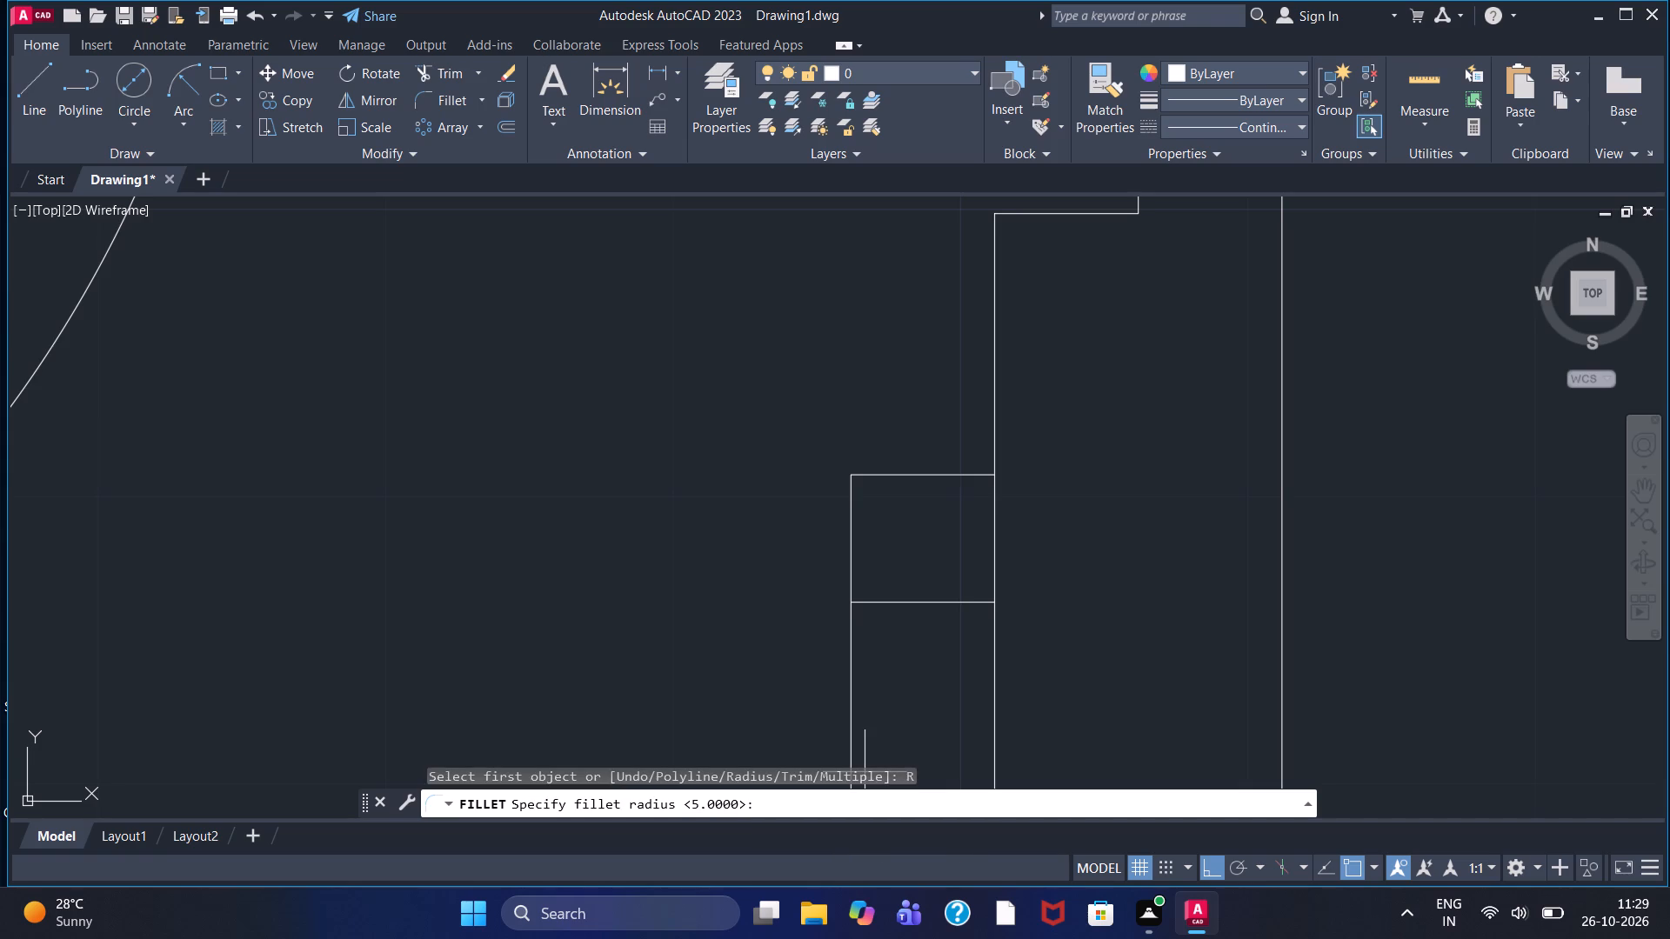
key("3")
key("Return")
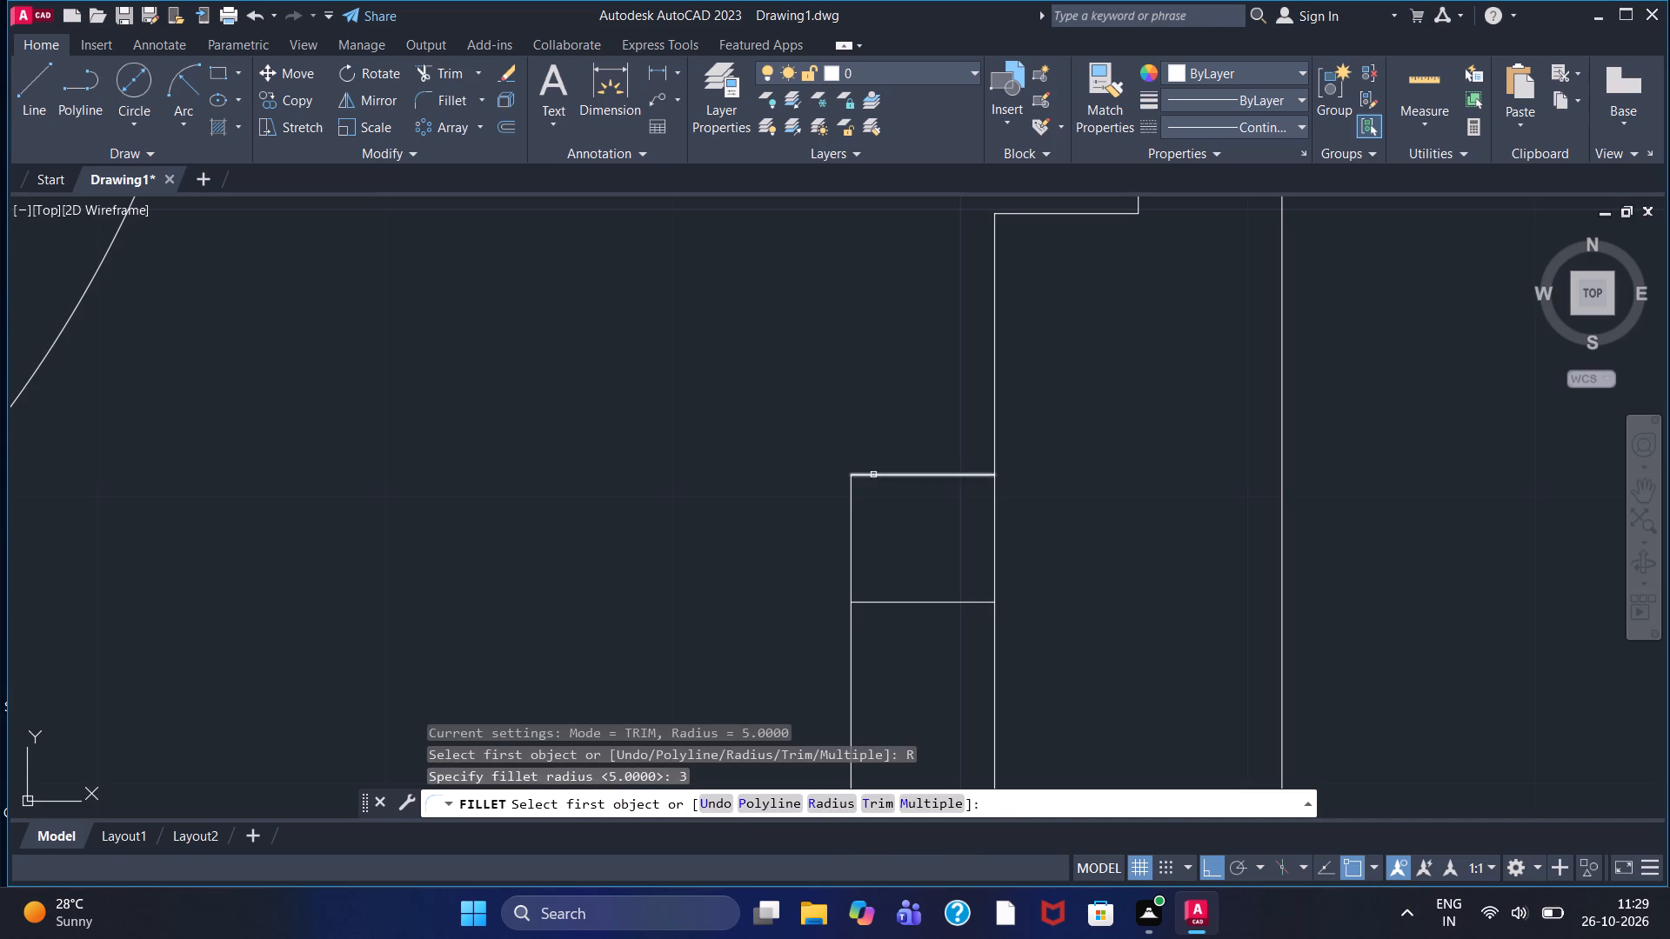
left_click(874, 476)
left_click(852, 515)
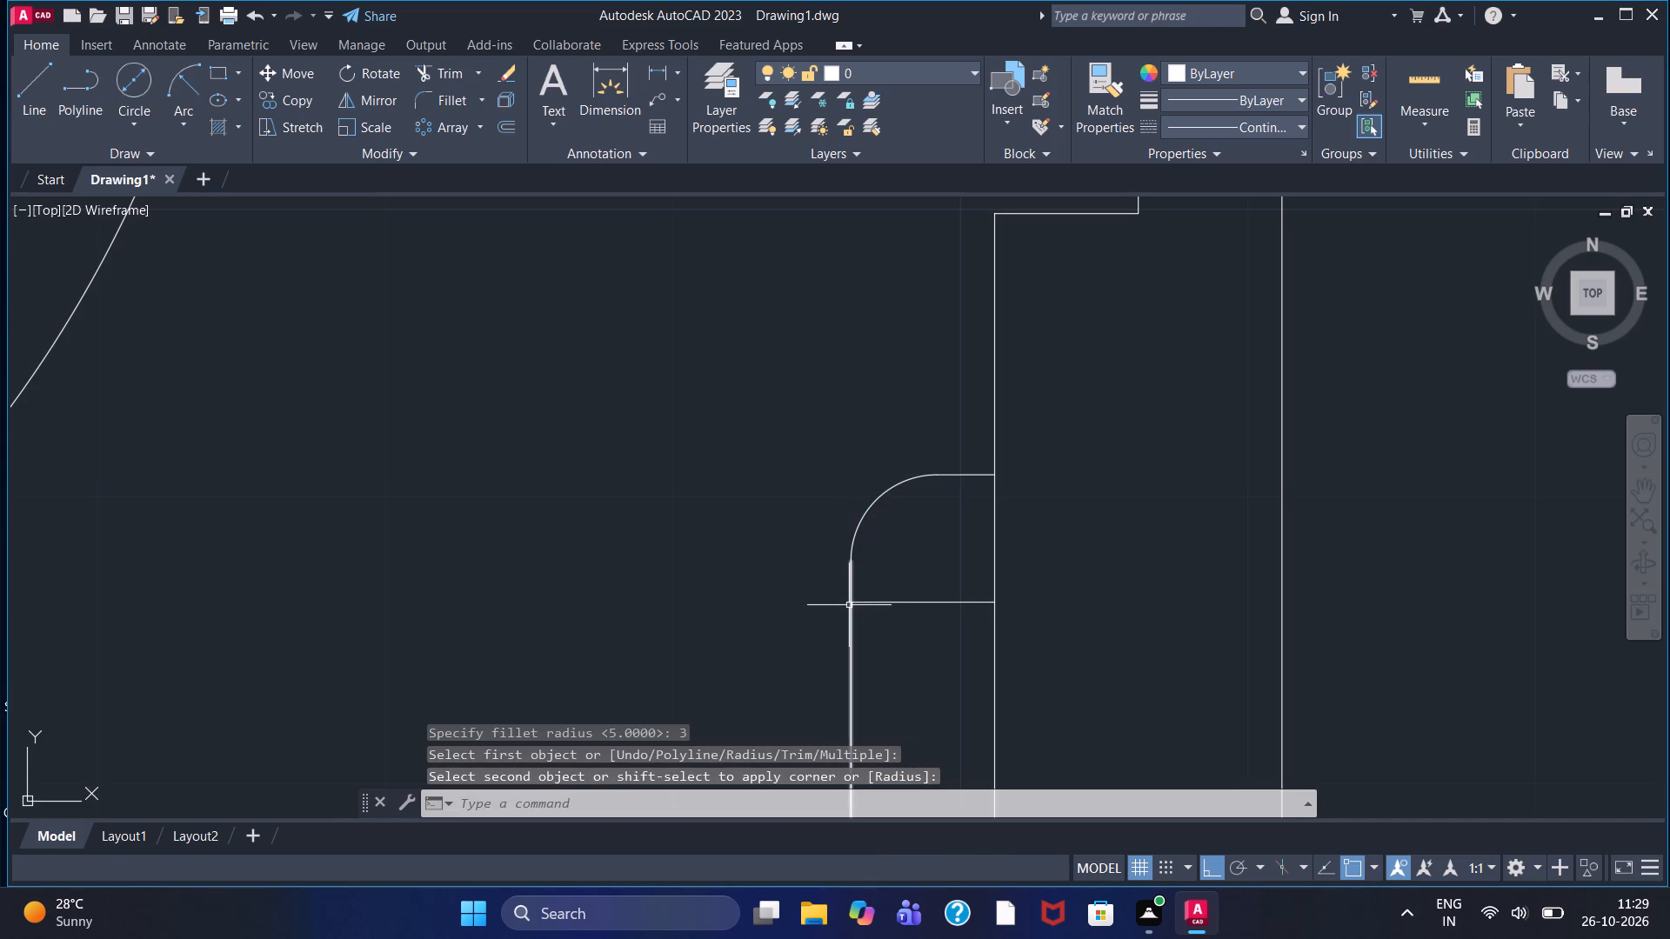
right_click(879, 655)
left_click(966, 229)
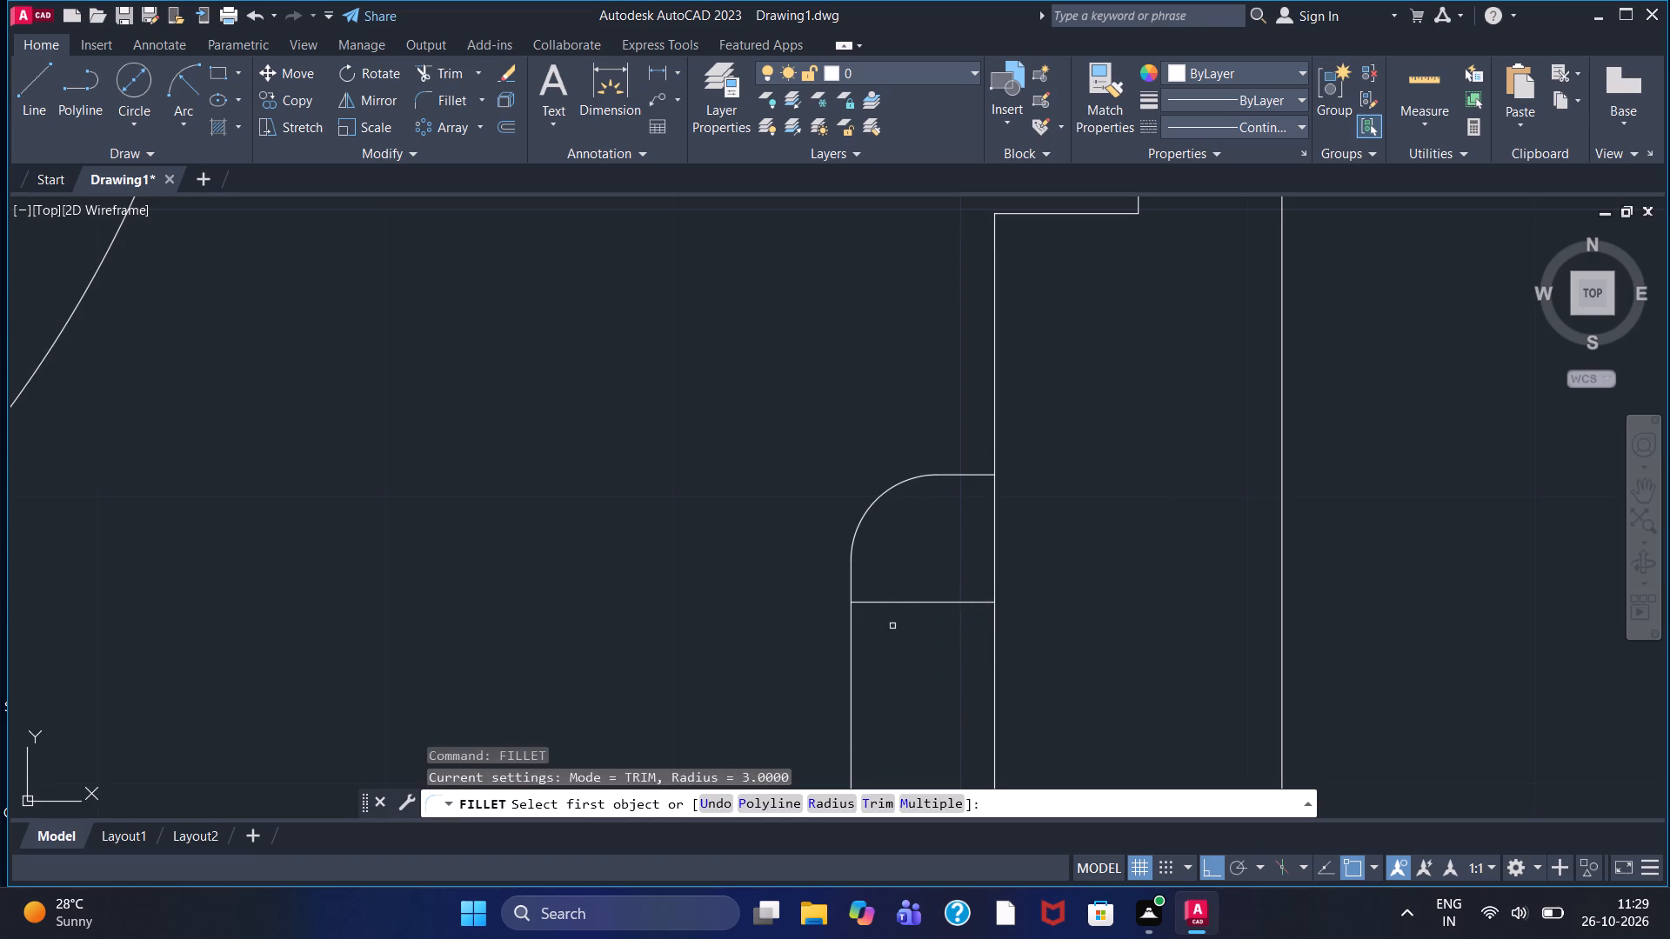
left_click(892, 601)
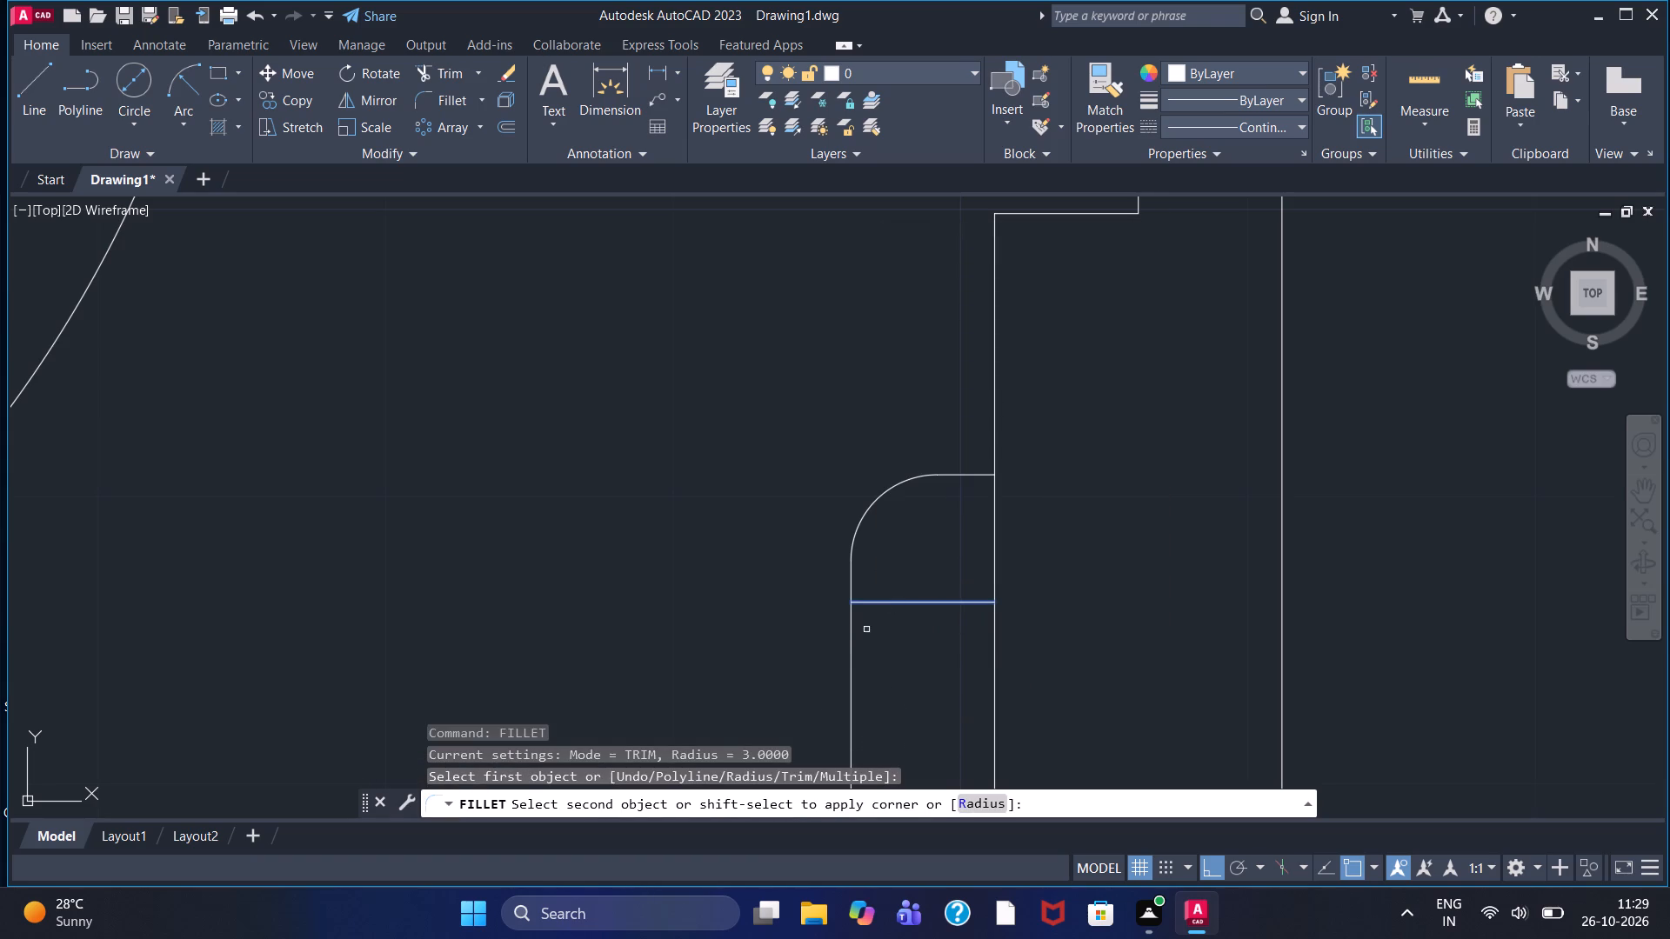
left_click(852, 649)
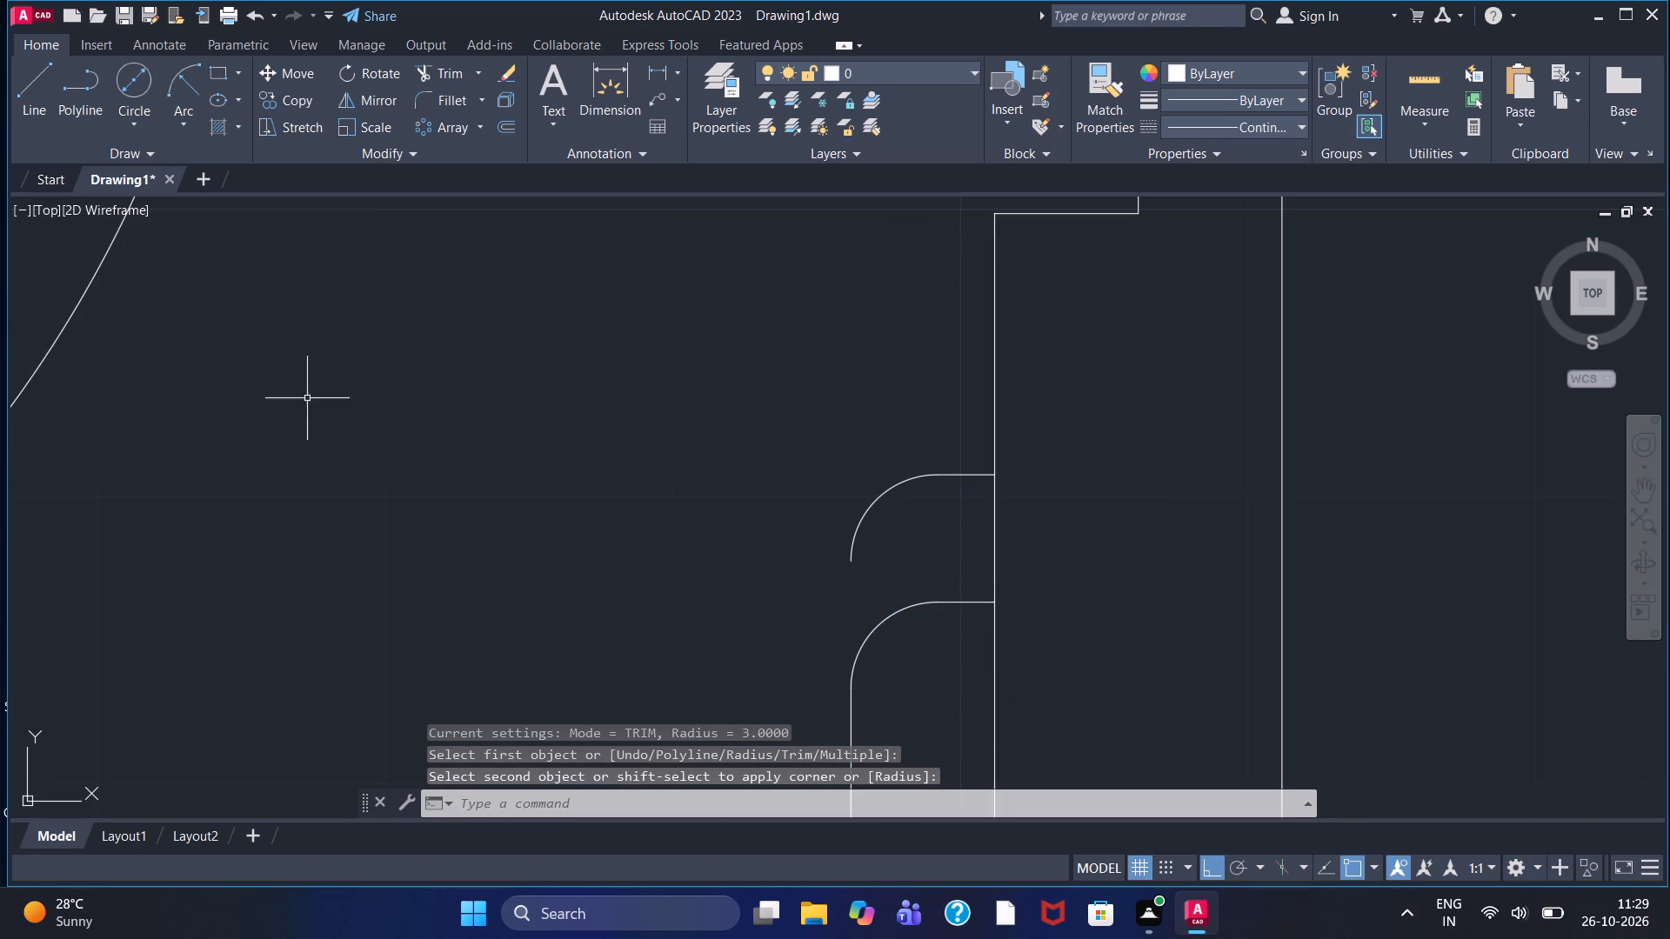
Draw a vertical line joining the lower fillet arc's left end up to the upper fillet arc's left end.
left_click(31, 82)
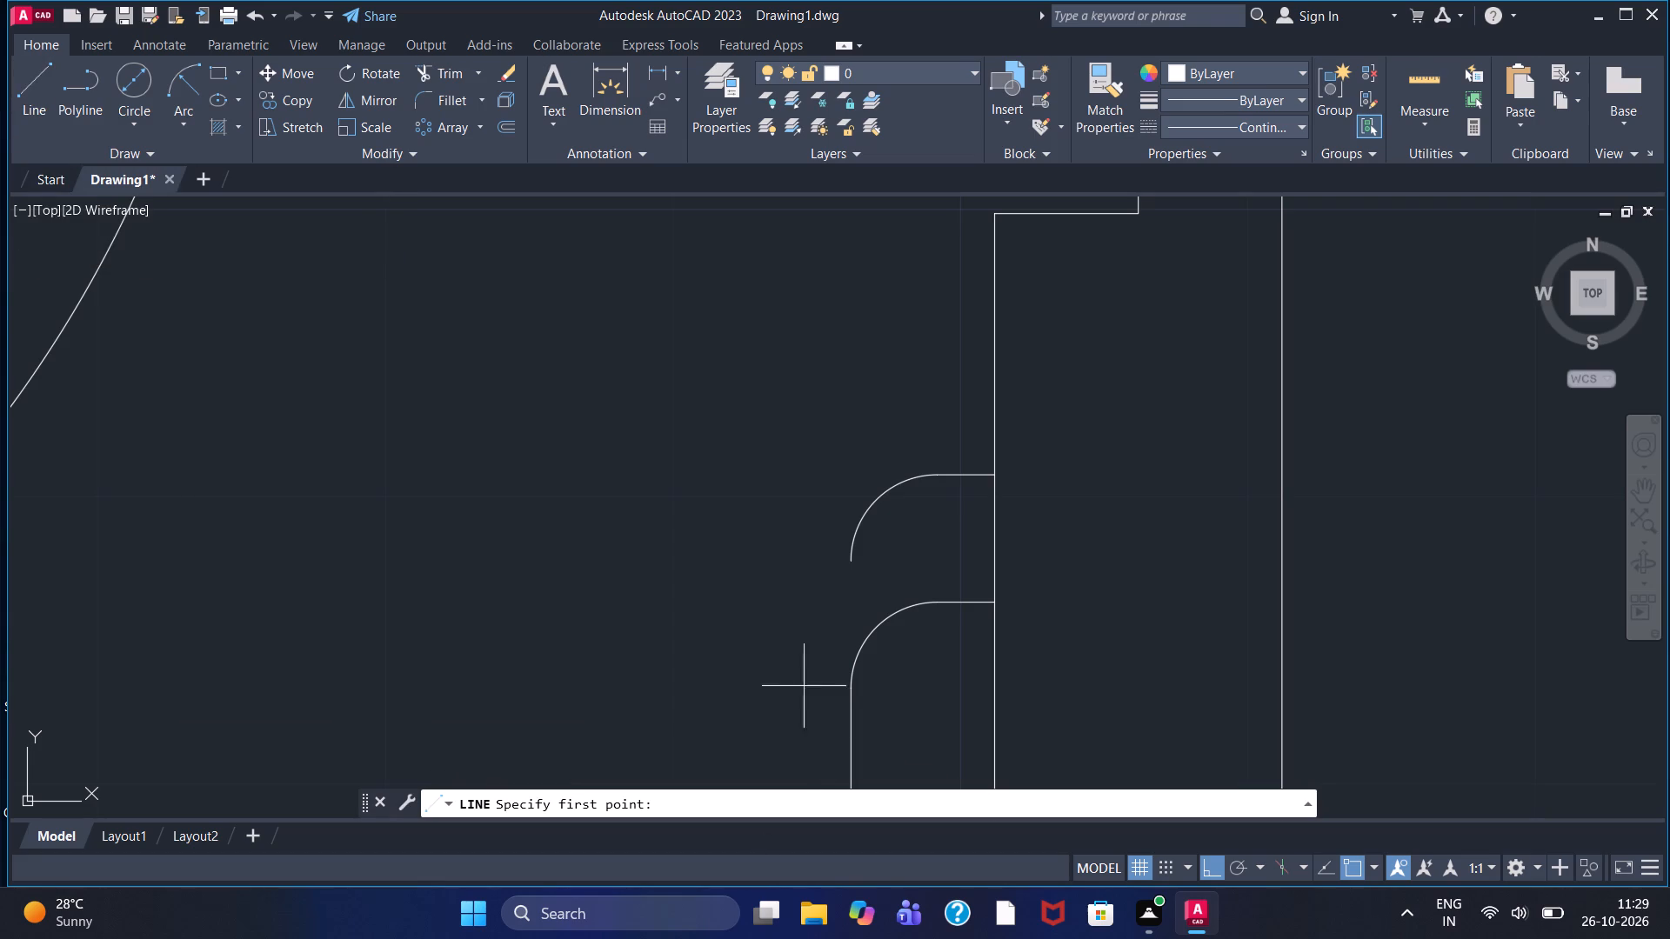
left_click(847, 682)
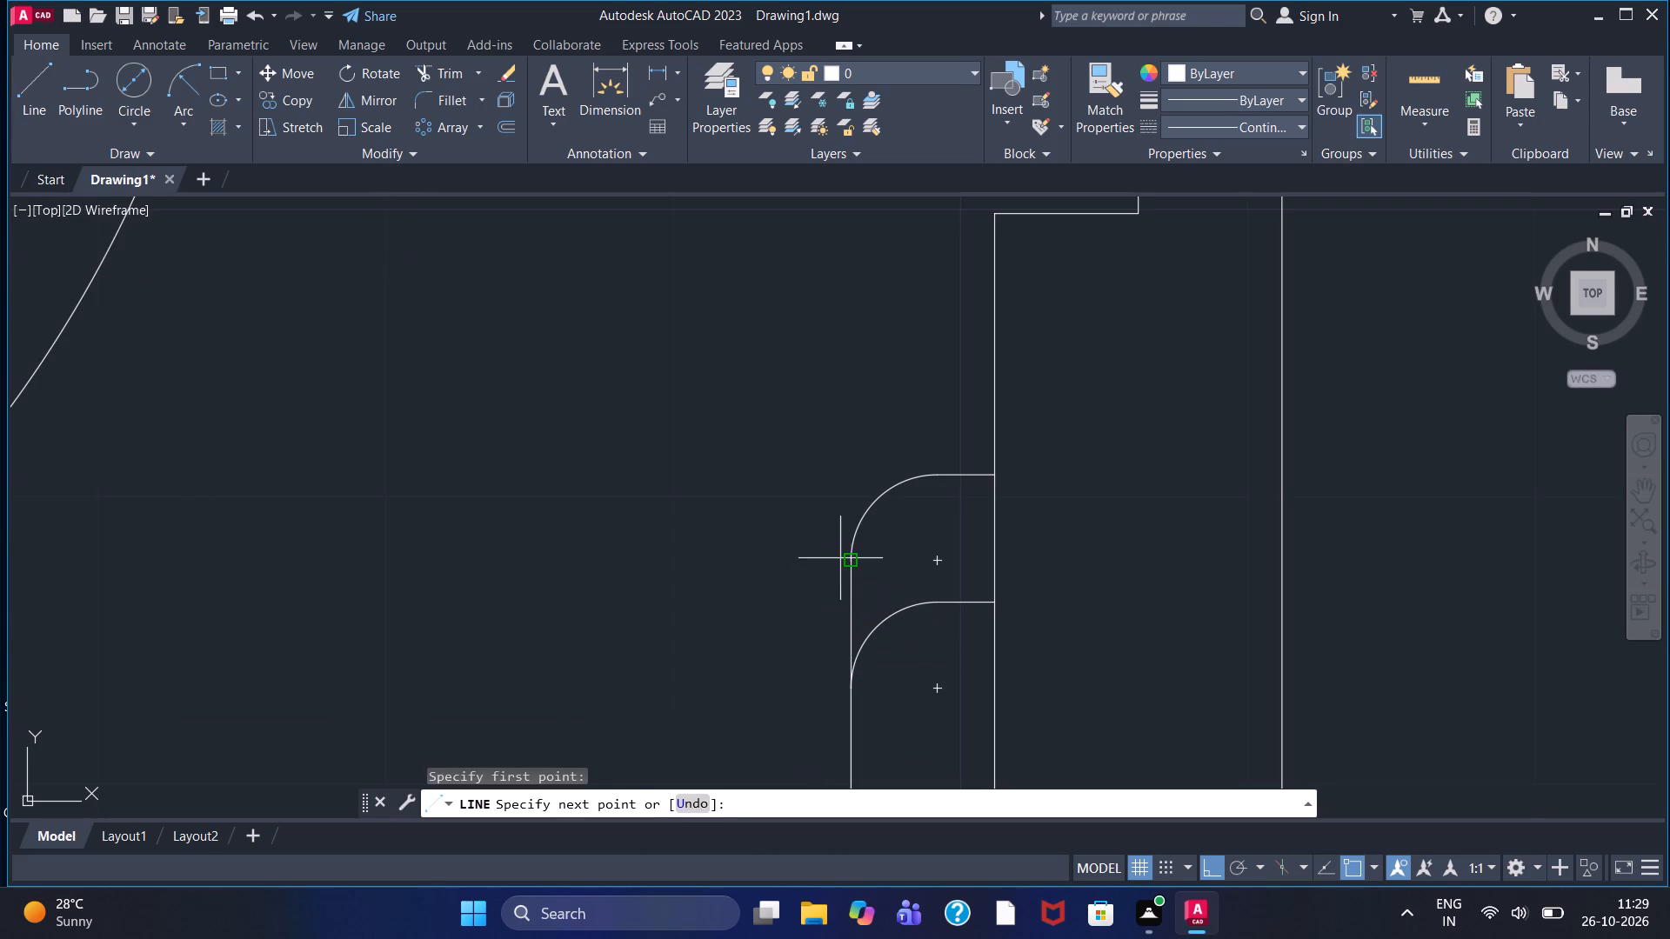
left_click(850, 561)
right_click(846, 561)
left_click(865, 565)
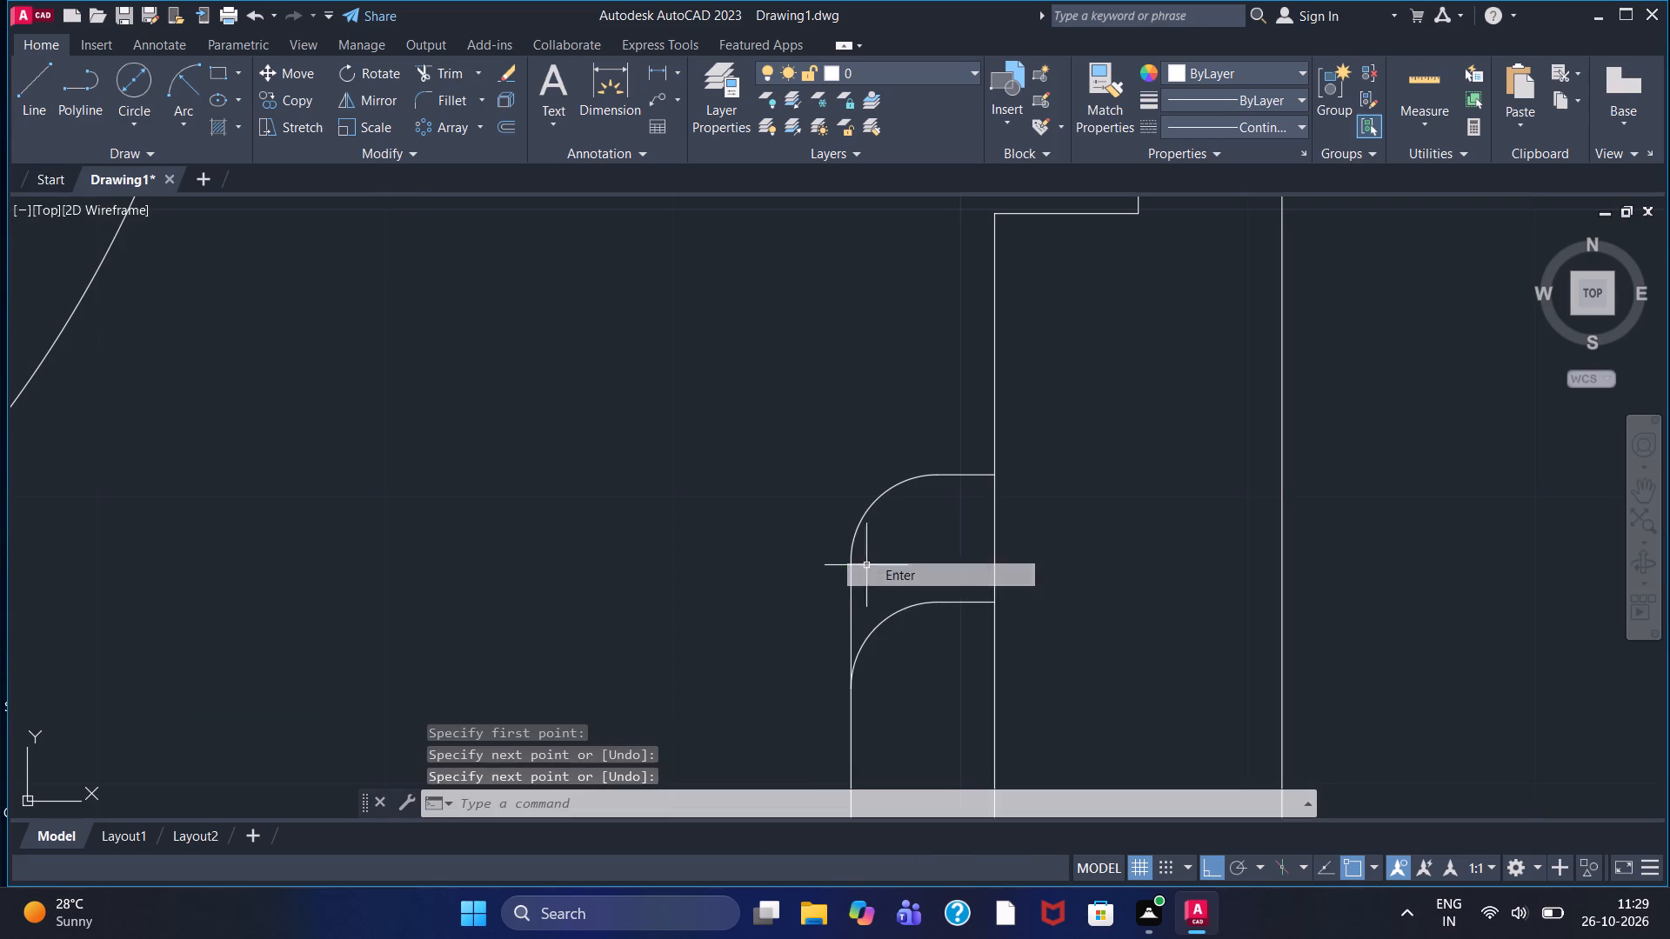
Trim the profile's vertical line below the bottom tangent line, and the bottom line segments between the small rectangle's two verticals.
scroll(873, 584, "down", 1)
scroll(751, 628, "down", 1)
middle_click_drag(758, 627, 725, 435)
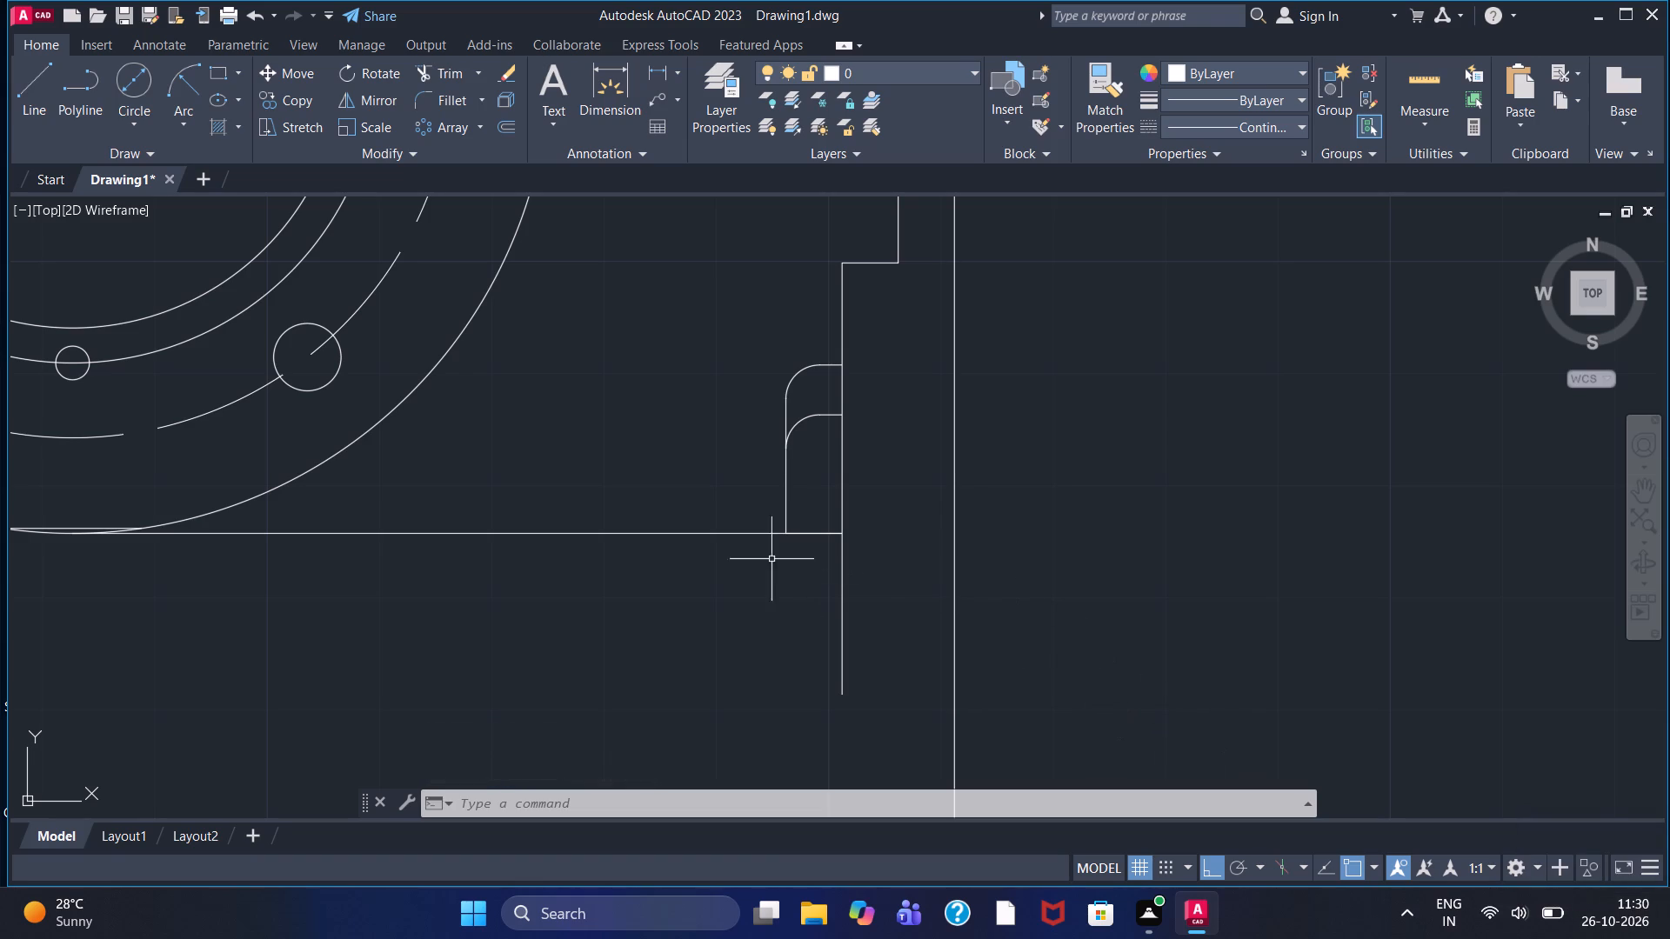
left_click(431, 68)
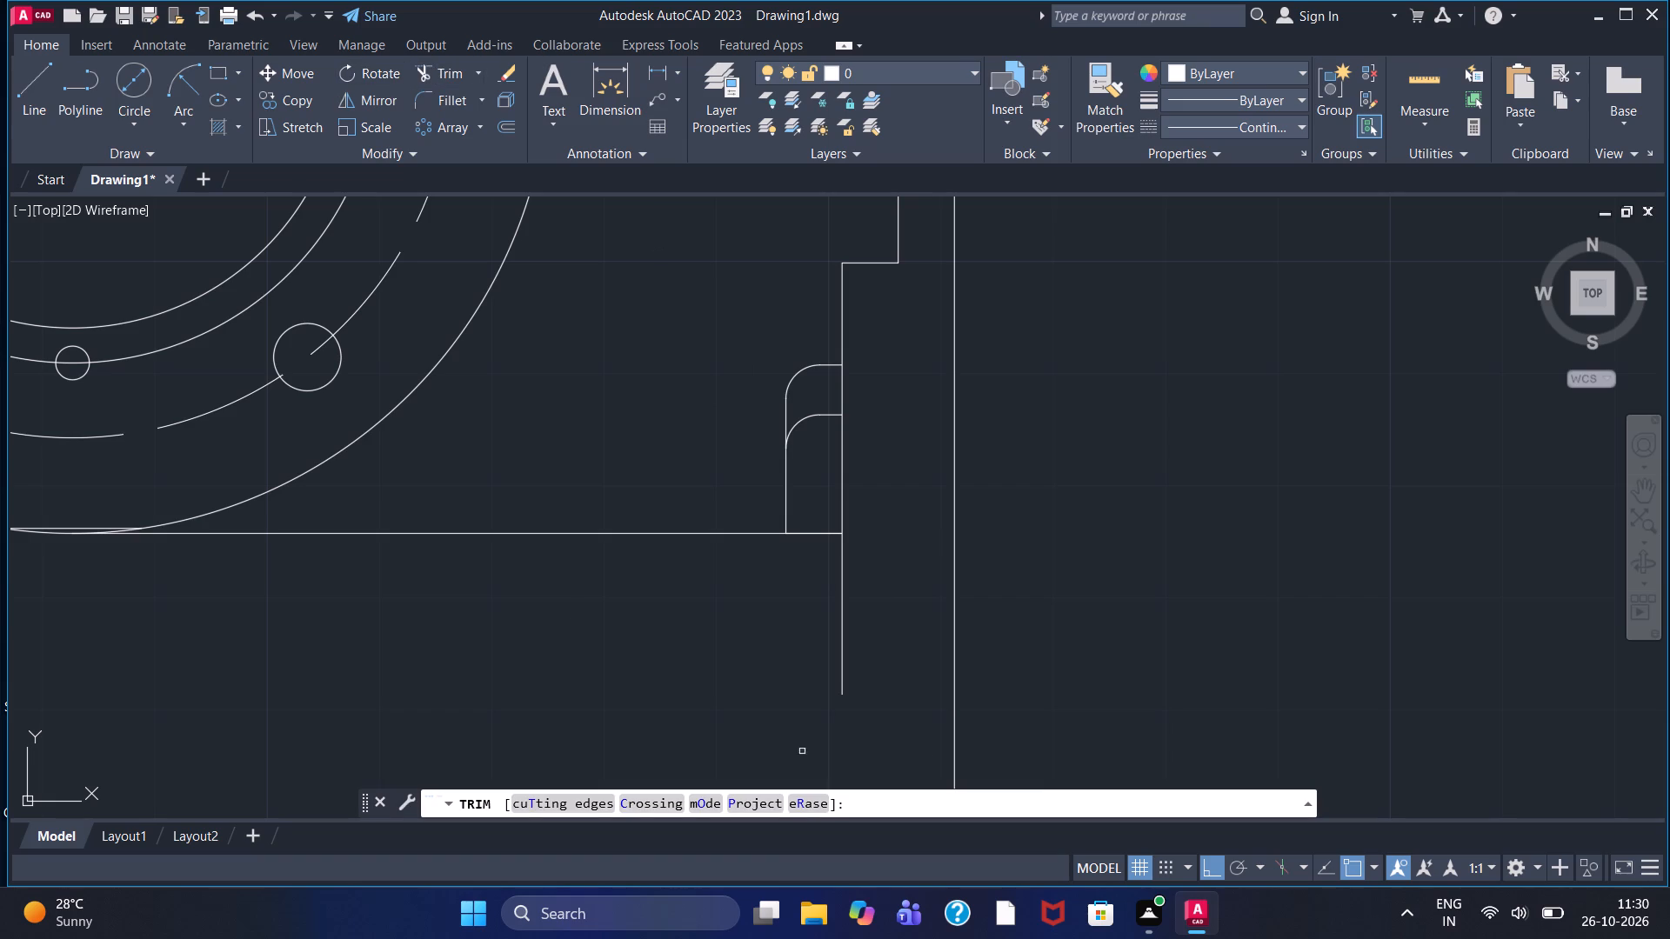
left_click(841, 629)
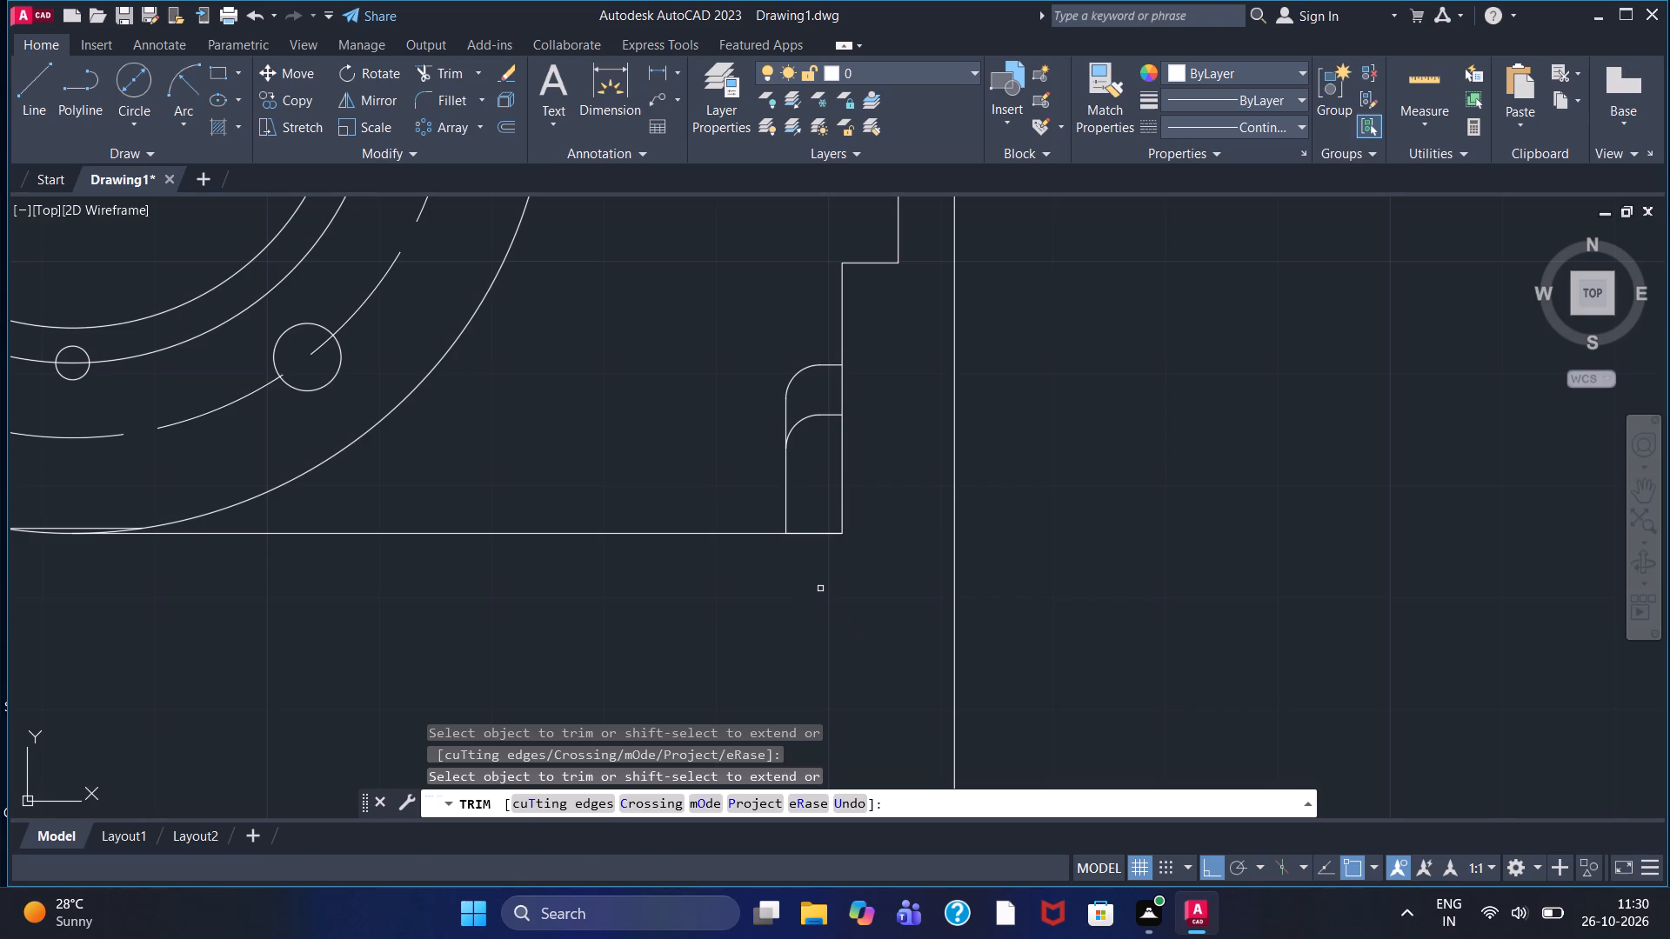
scroll(871, 489, "down", 1)
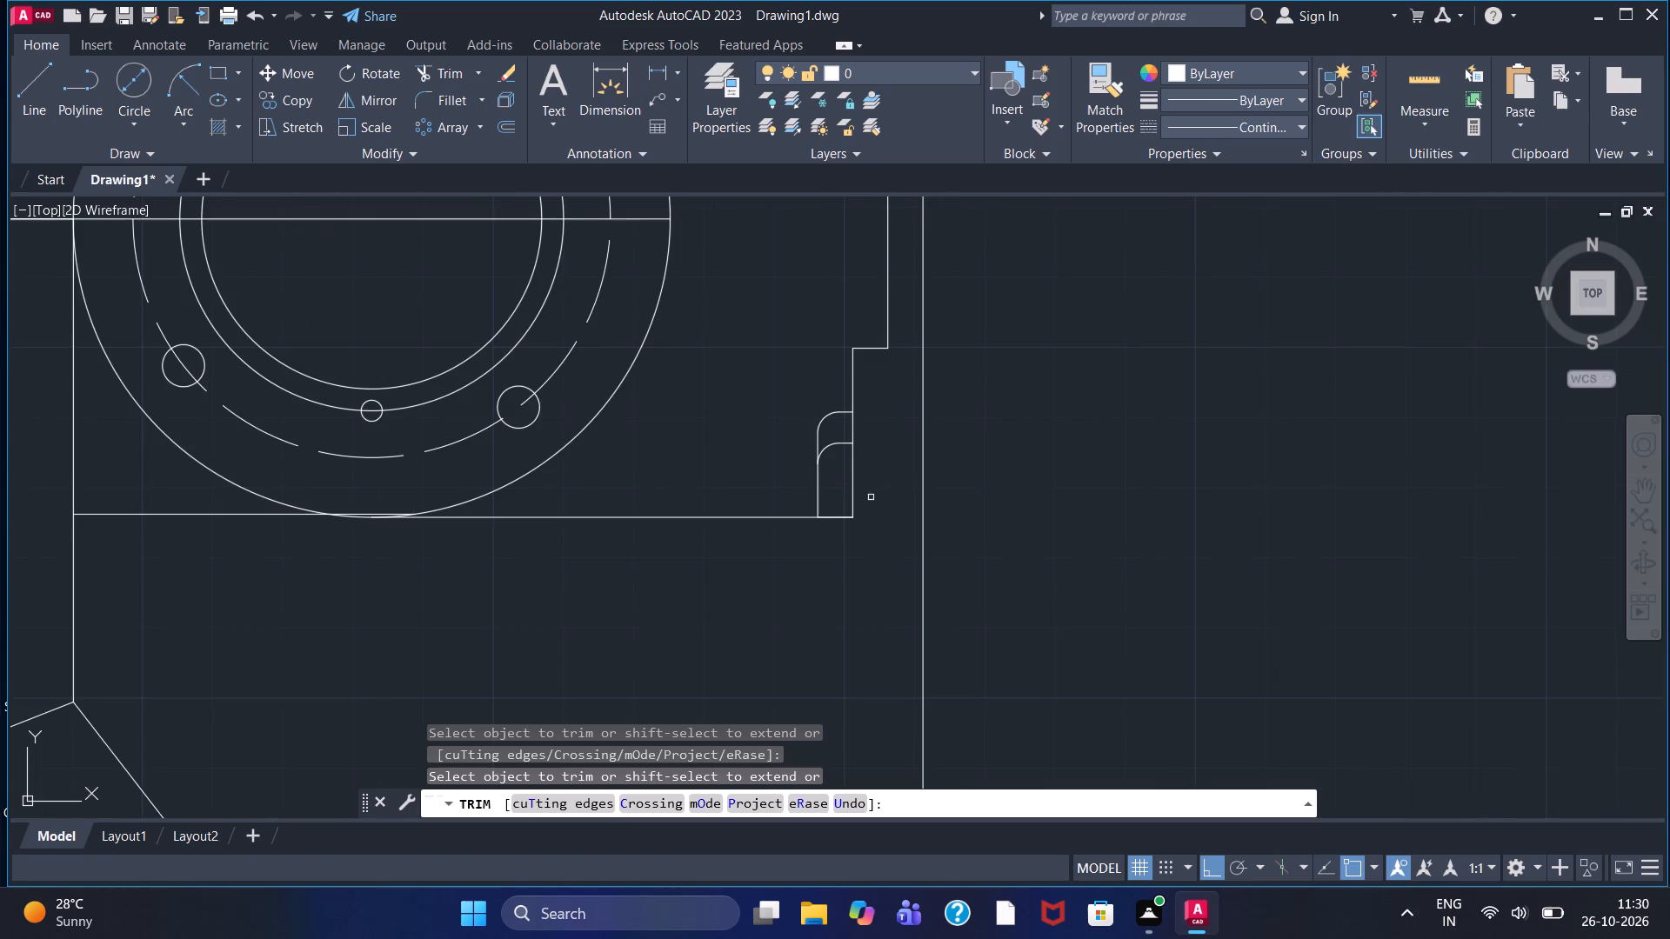
scroll(858, 496, "up", 3)
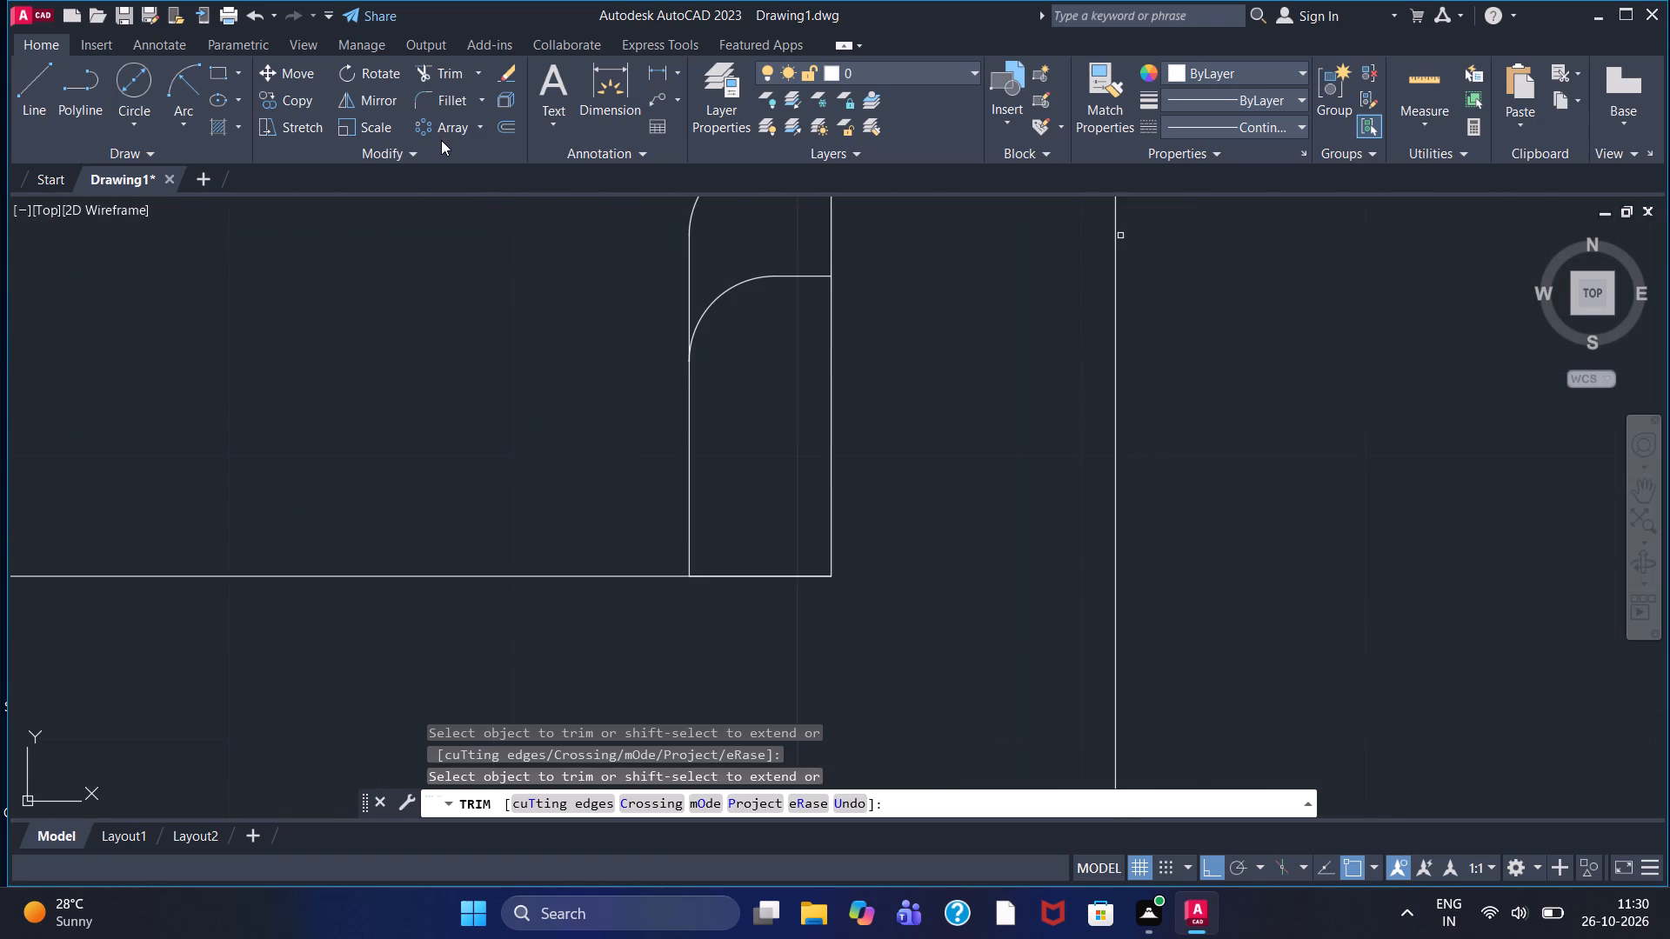
left_click(780, 576)
left_click(780, 576)
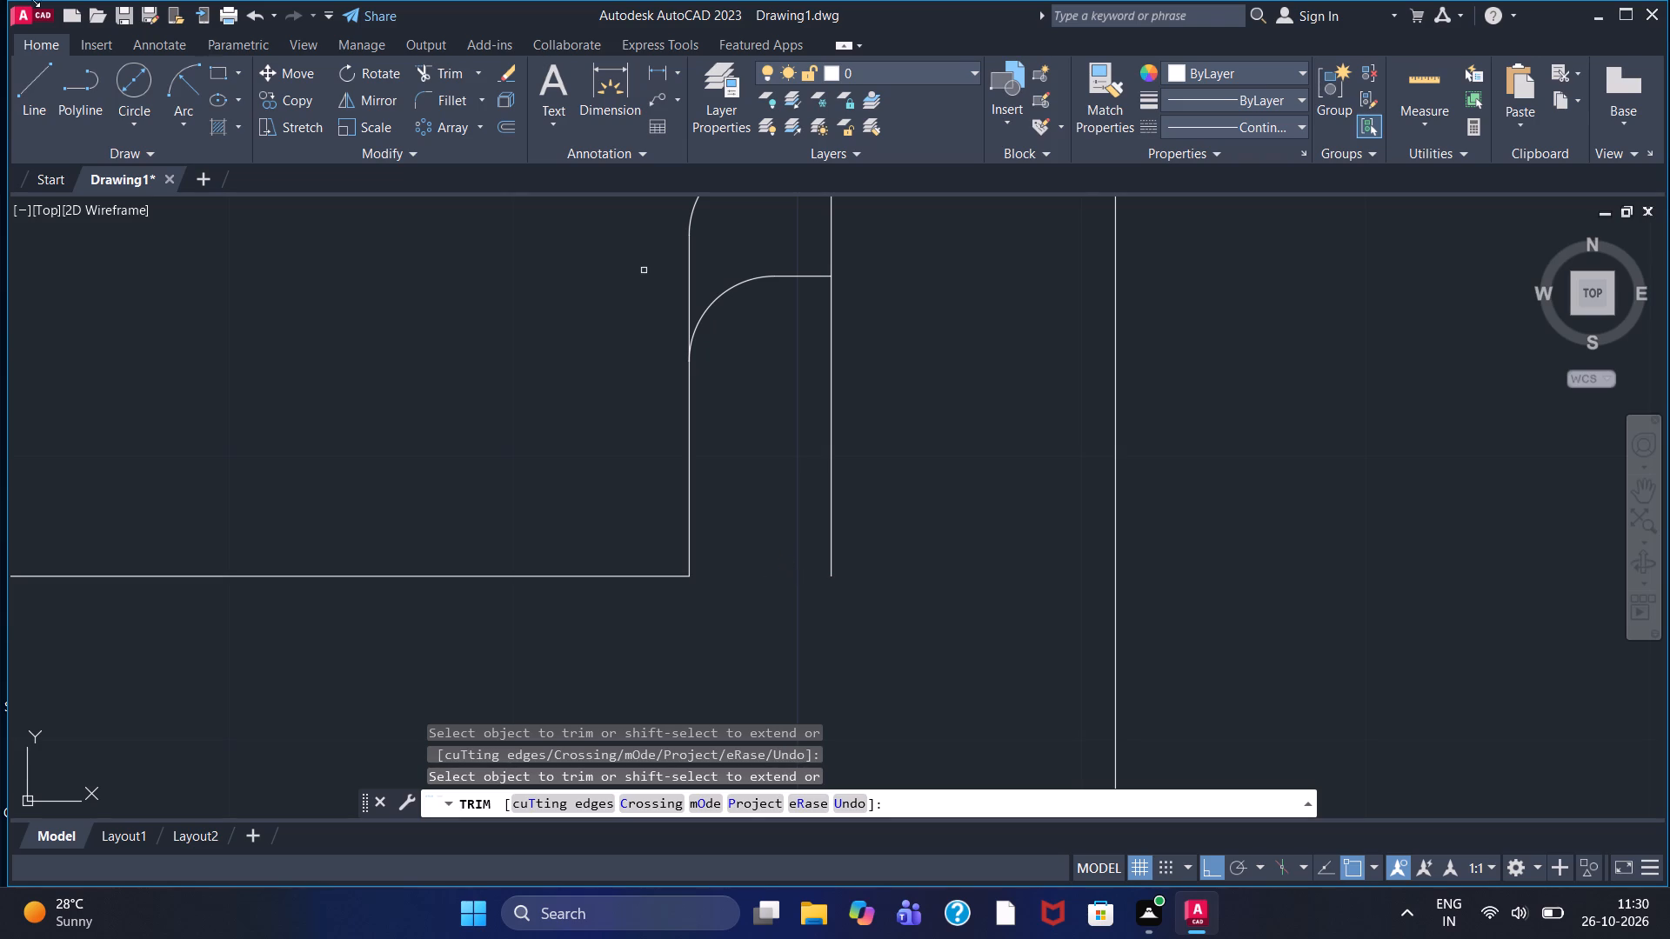
Draw a short horizontal cutting line across the profile's vertical line, a short distance below the lower fillet's horizontal line.
left_click(36, 102)
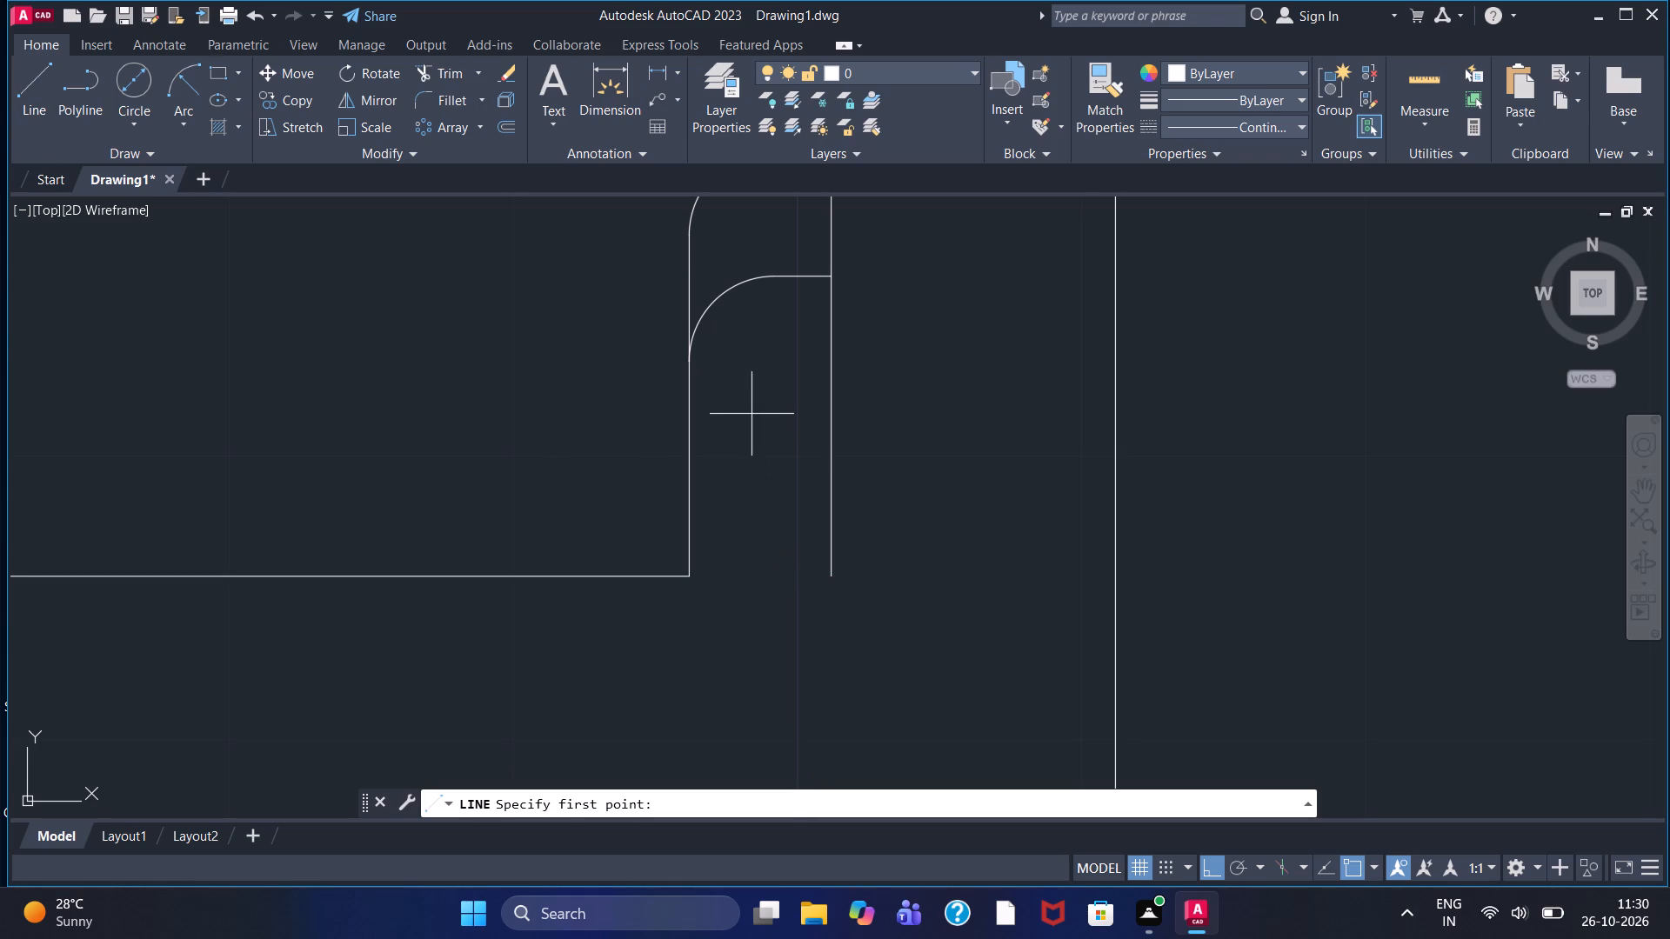
left_click(772, 410)
left_click(894, 418)
right_click(894, 418)
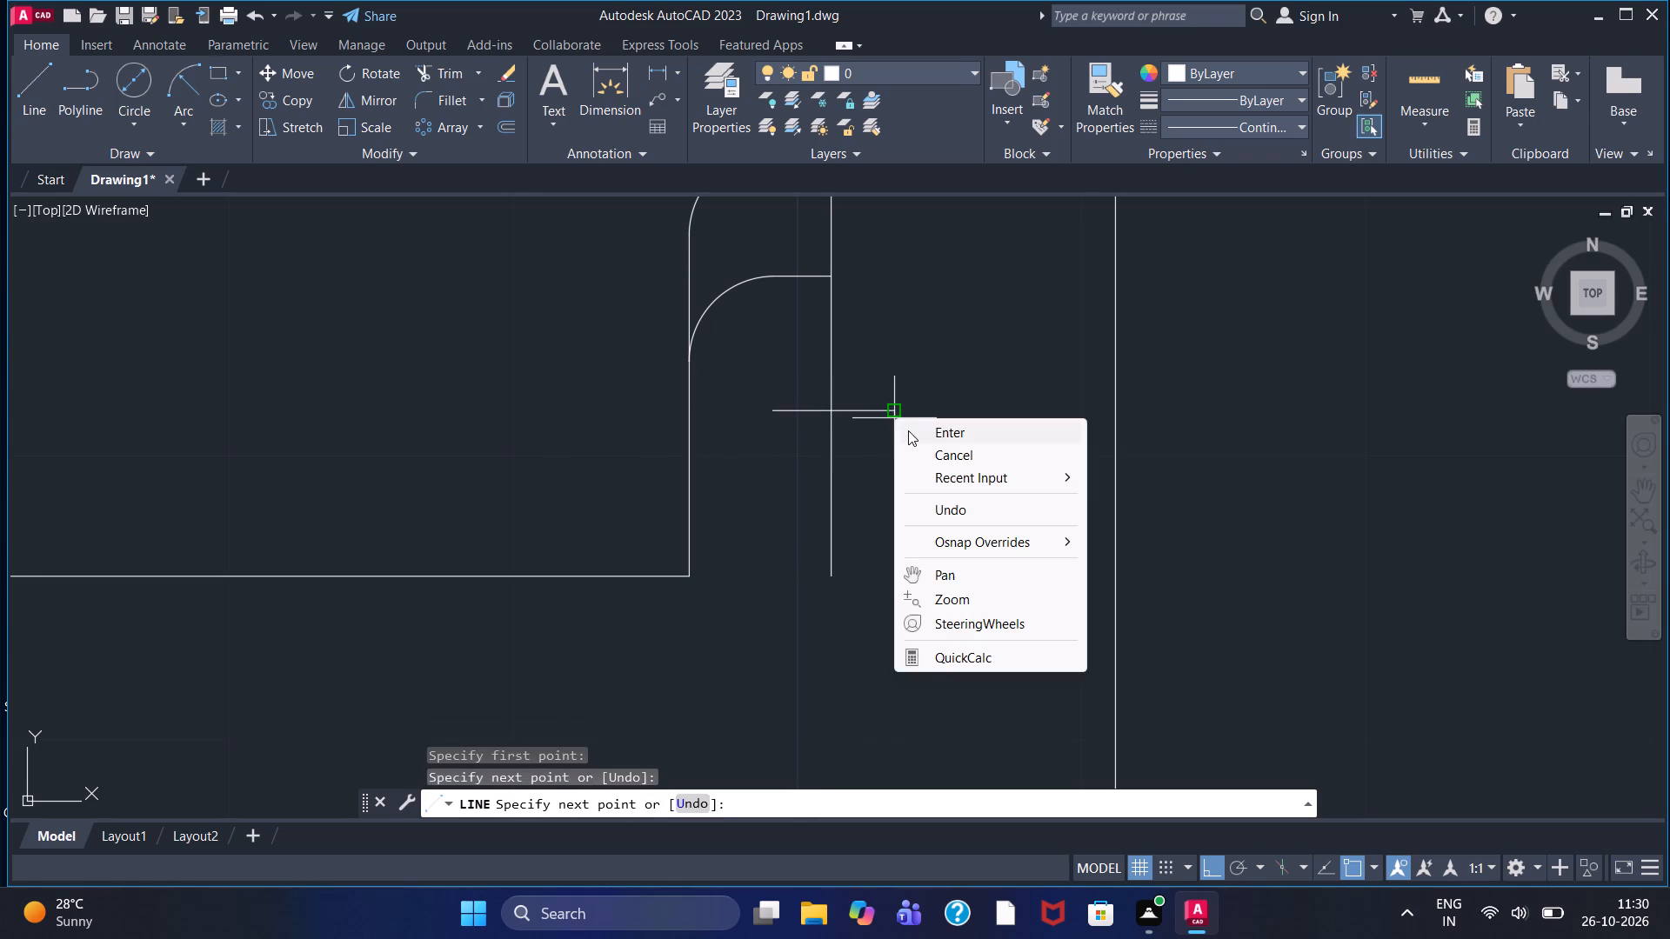
left_click(911, 430)
Trim the profile's vertical line below the short cutting line, and remove both halves of the cutting line.
left_click(437, 72)
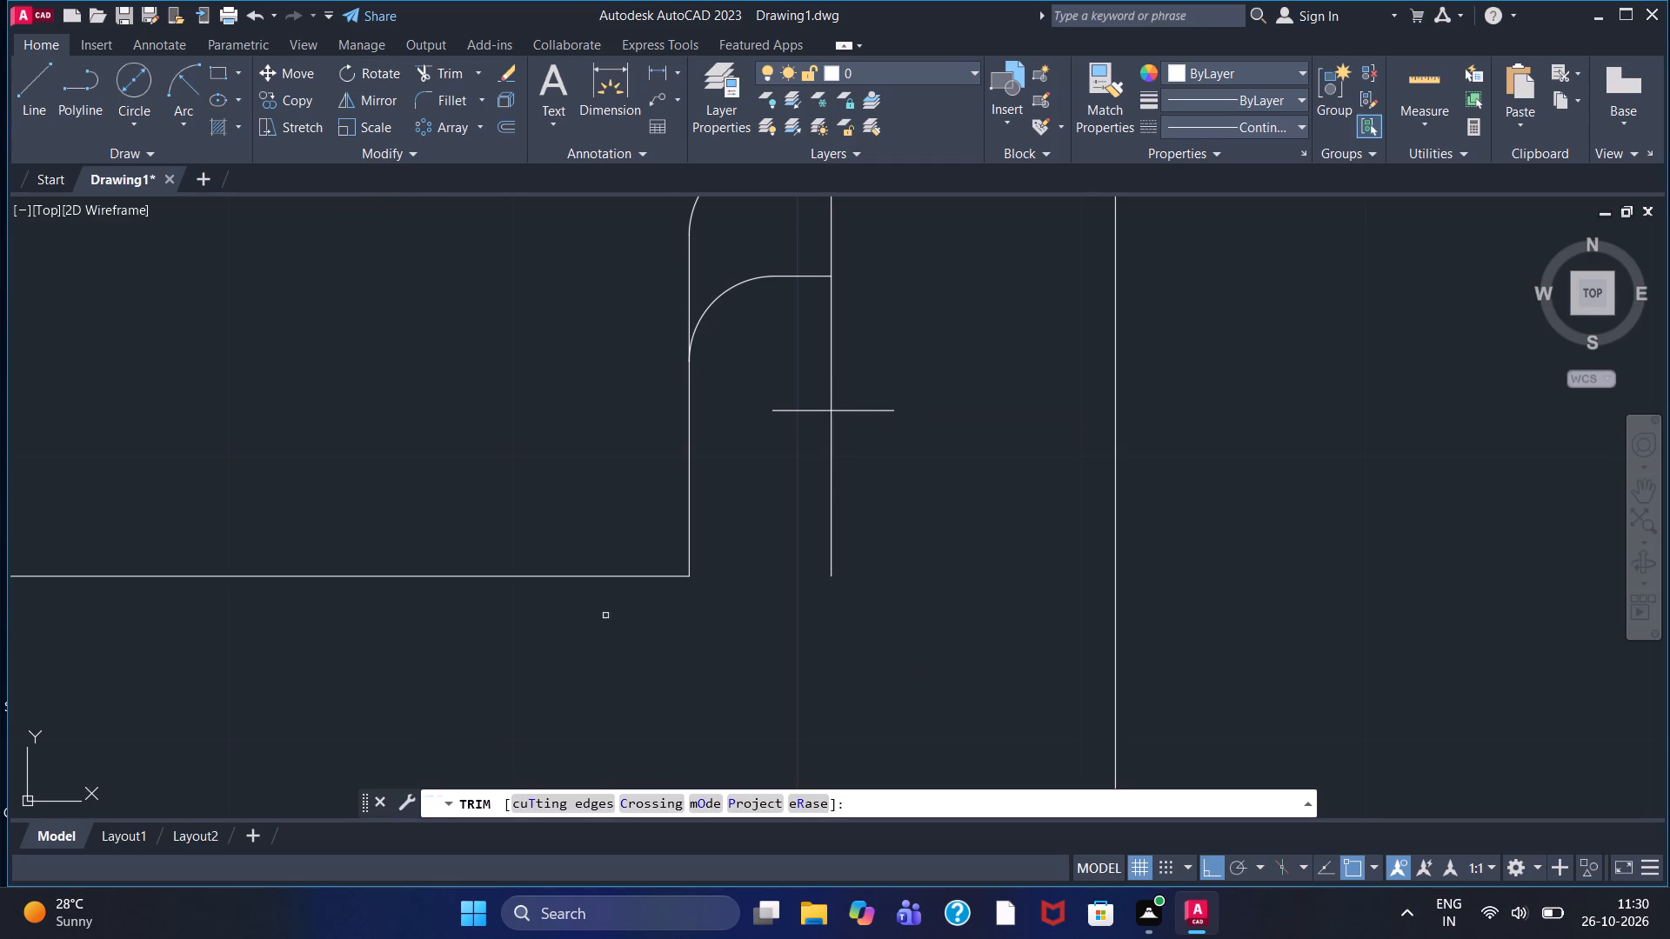
left_click(833, 497)
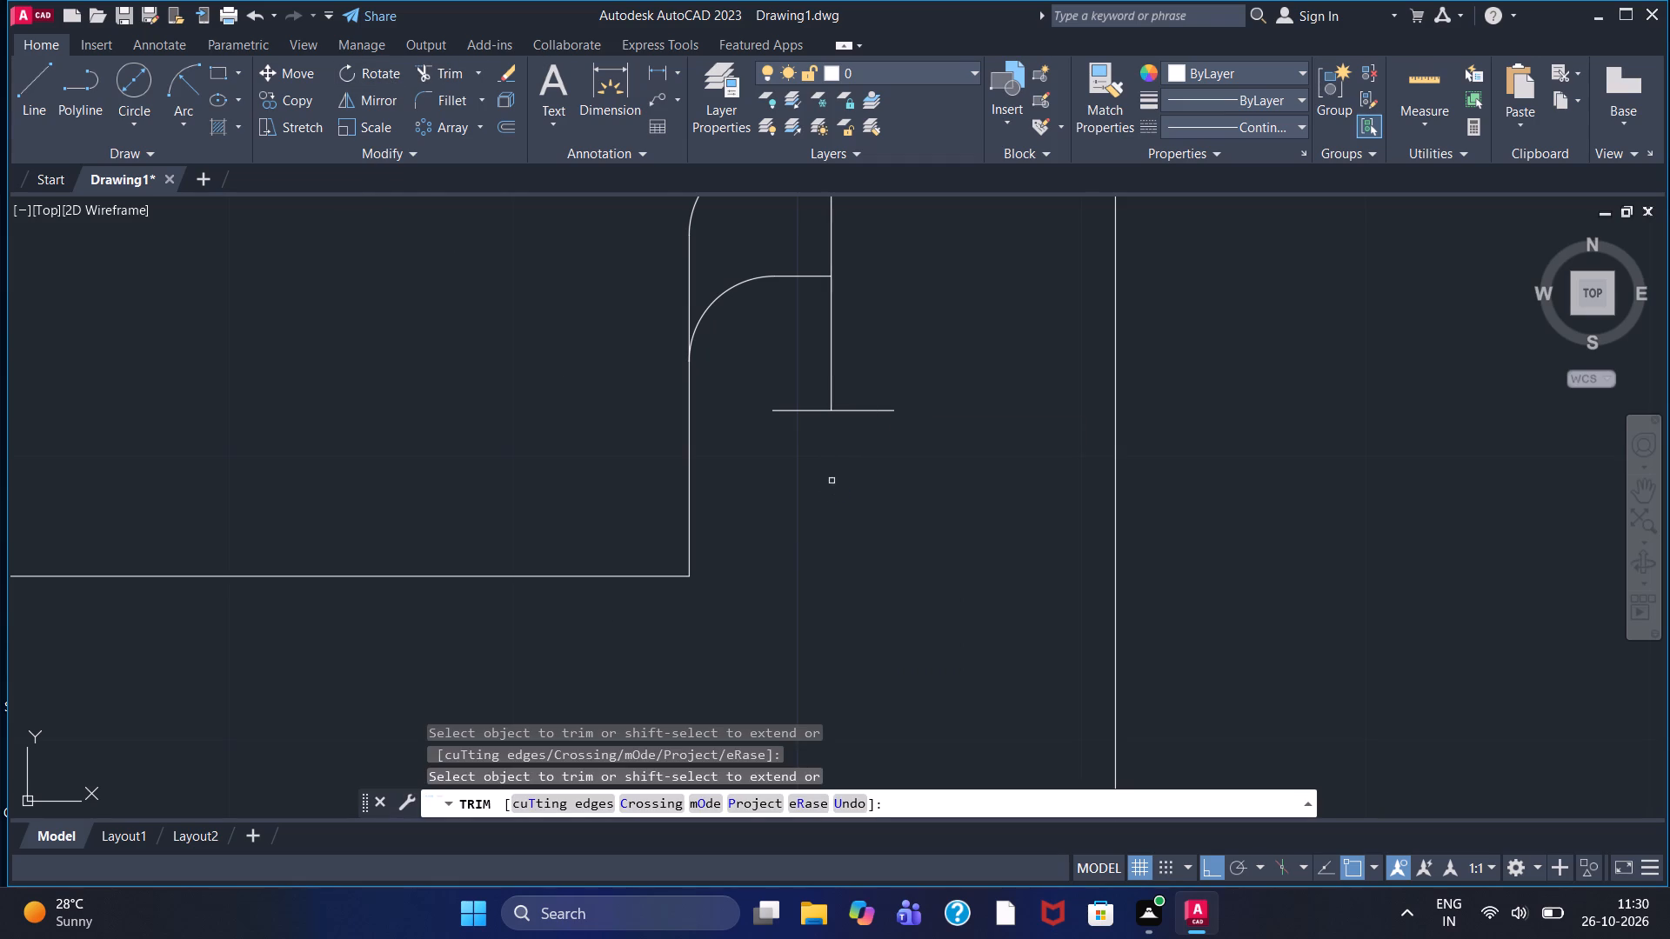
left_click(856, 411)
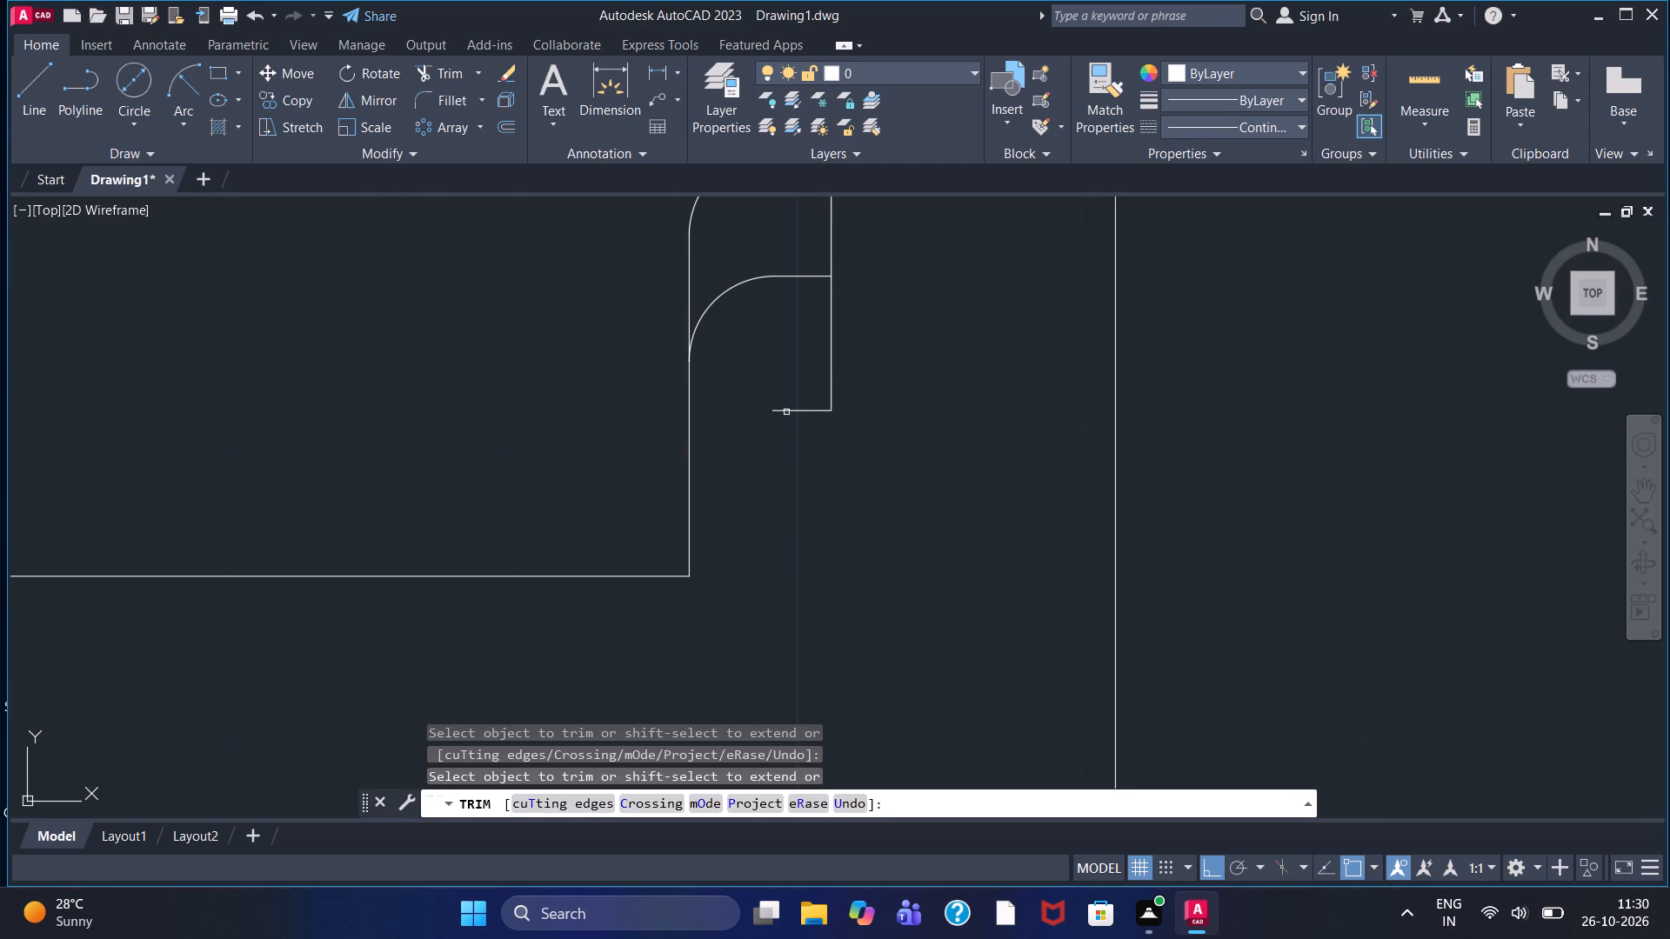
left_click(798, 408)
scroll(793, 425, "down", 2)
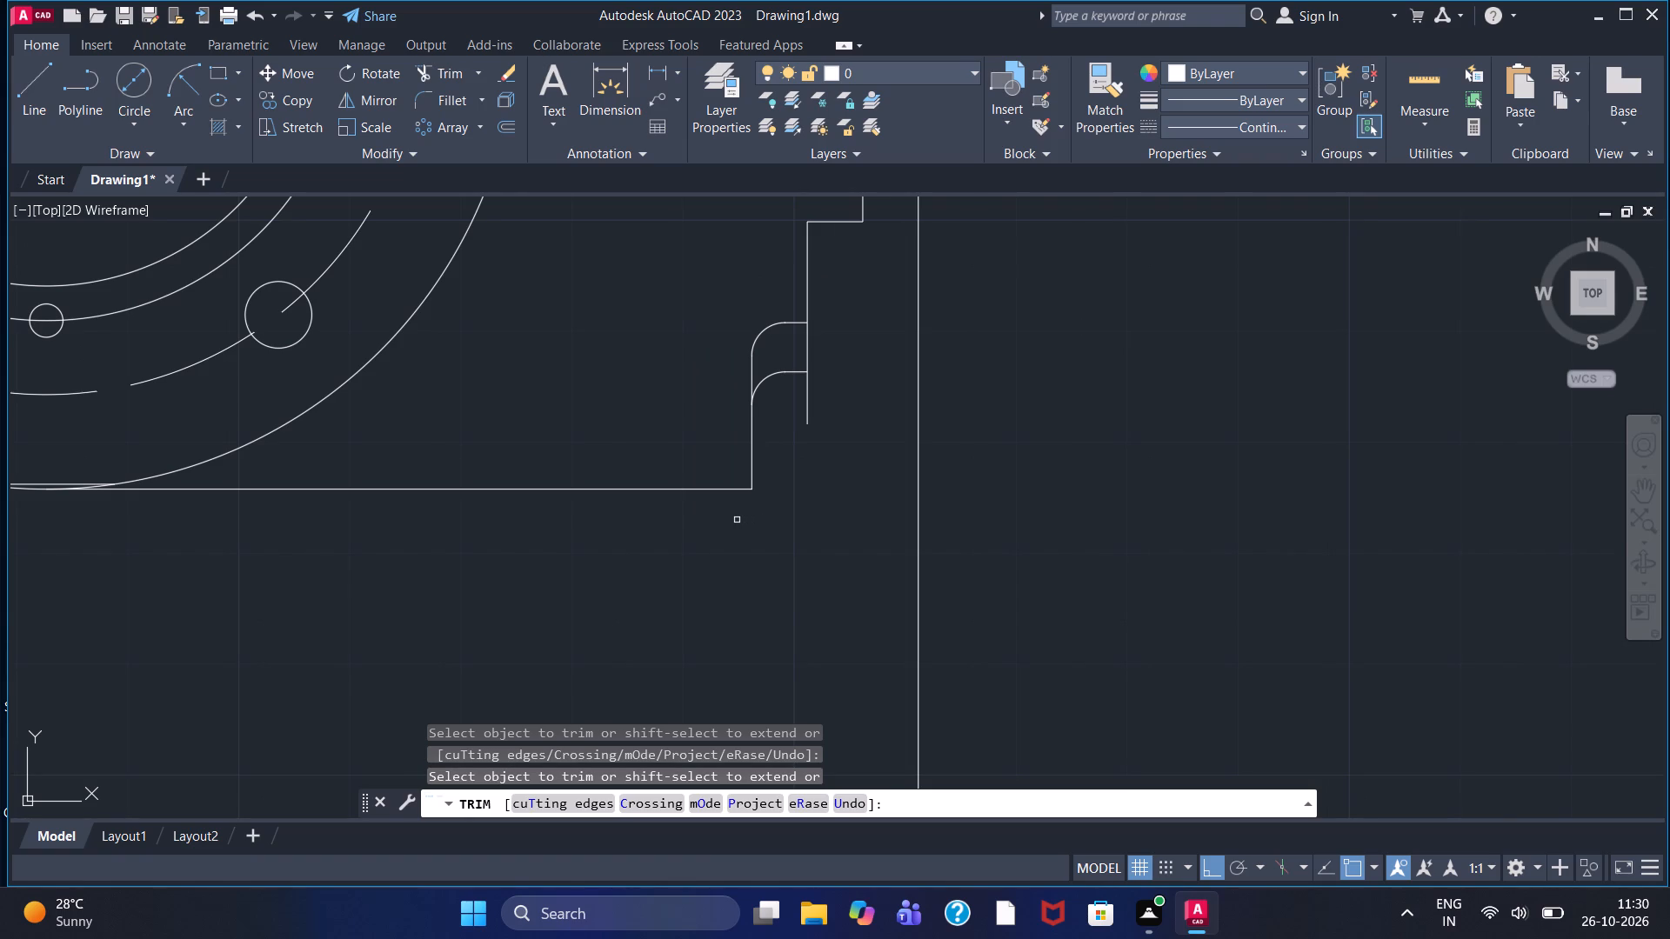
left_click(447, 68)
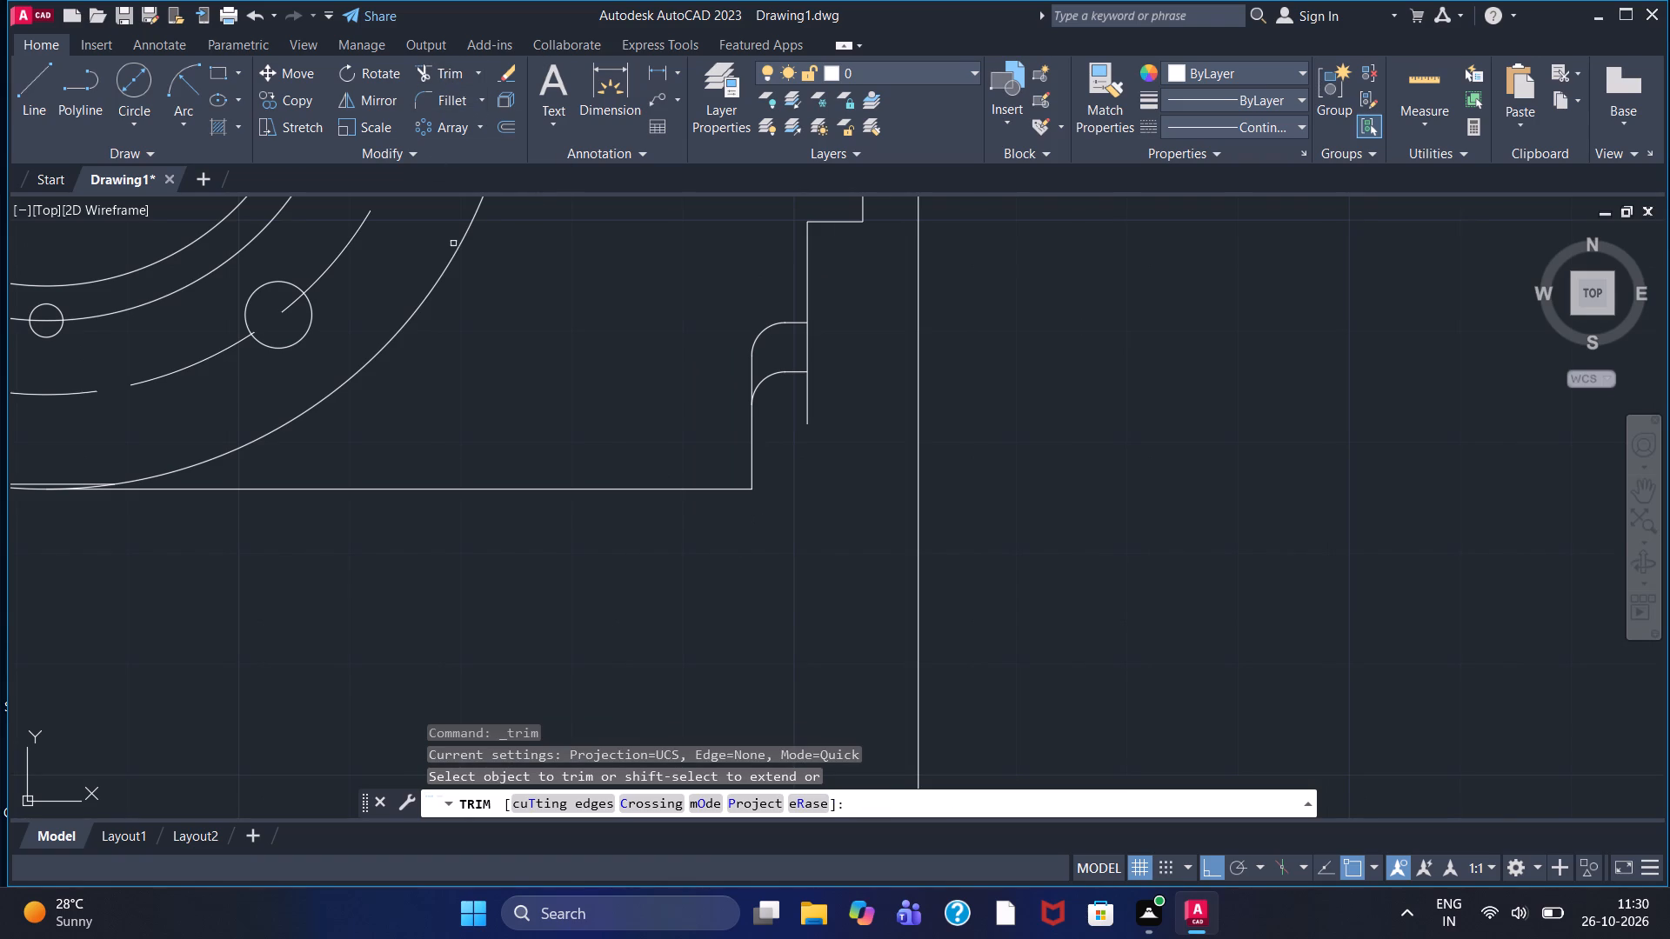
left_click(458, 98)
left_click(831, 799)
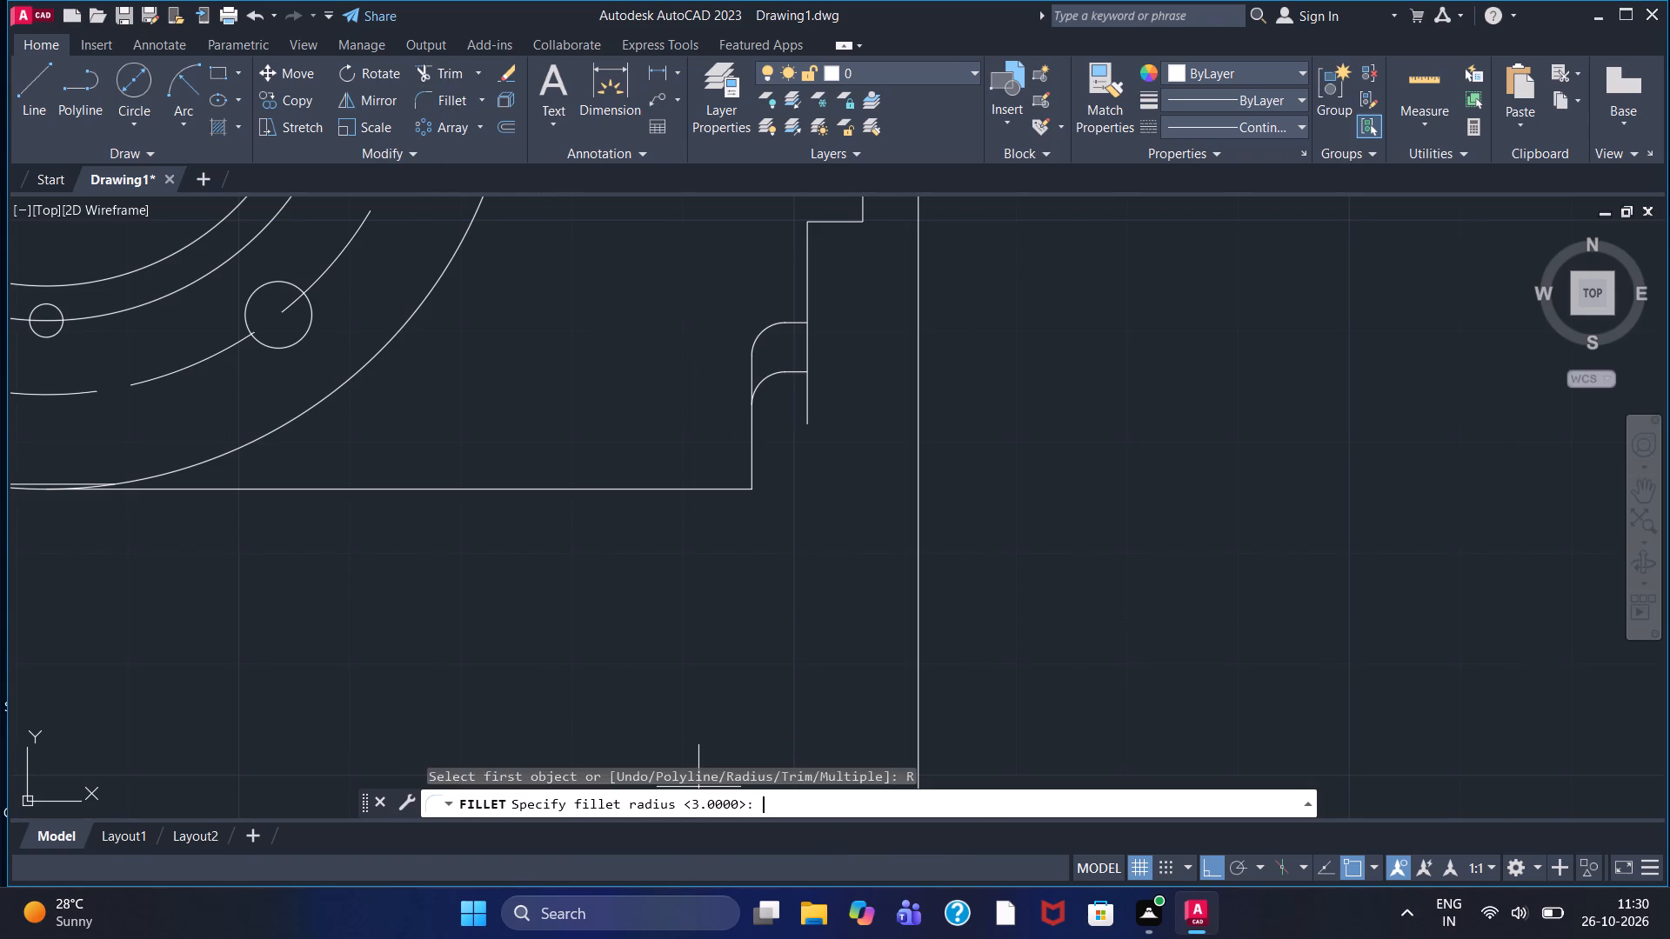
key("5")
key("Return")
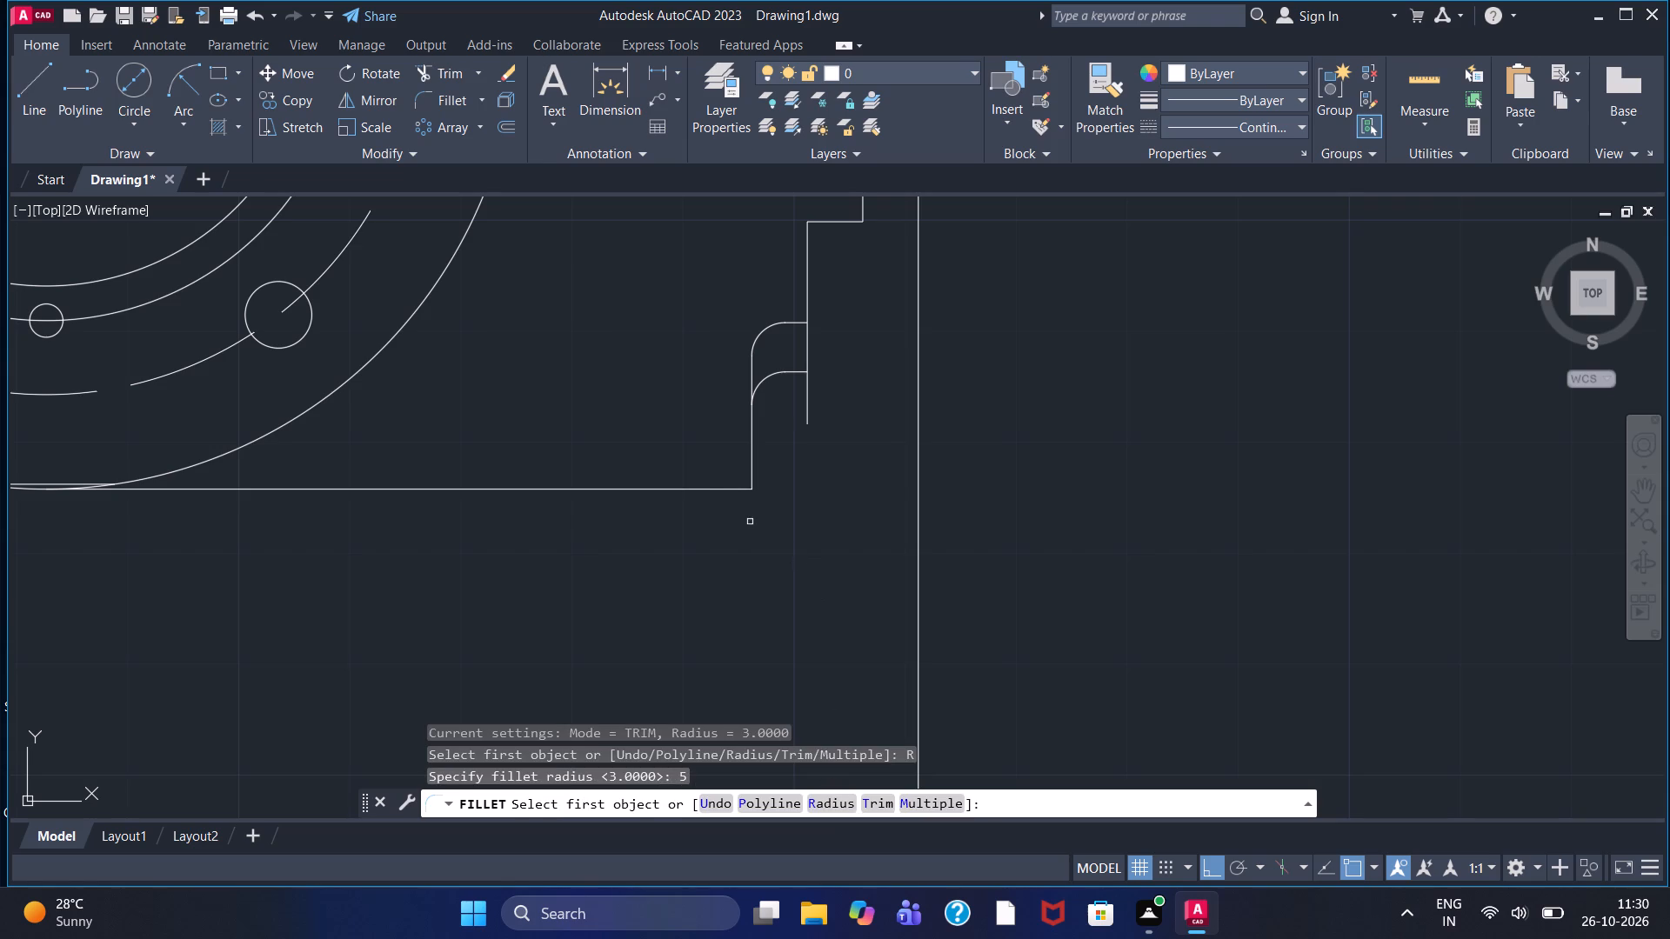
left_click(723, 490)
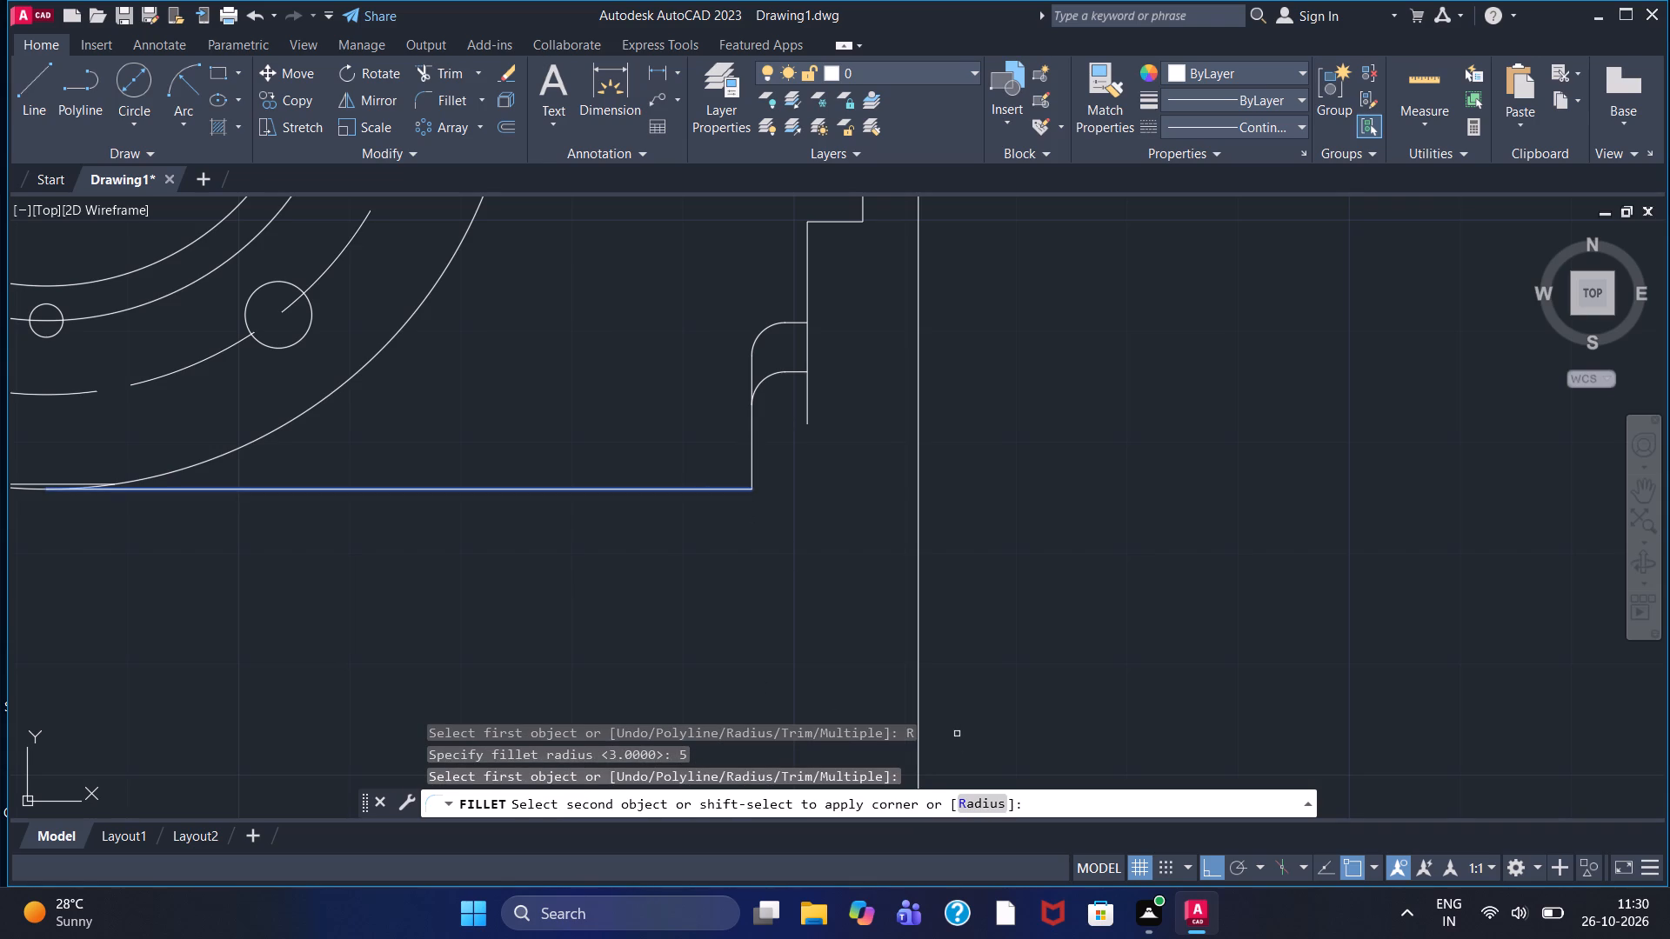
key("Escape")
Fillet the corner between the bottom tangent line and the profile's lower vertical line with radius 2.5.
left_click(443, 103)
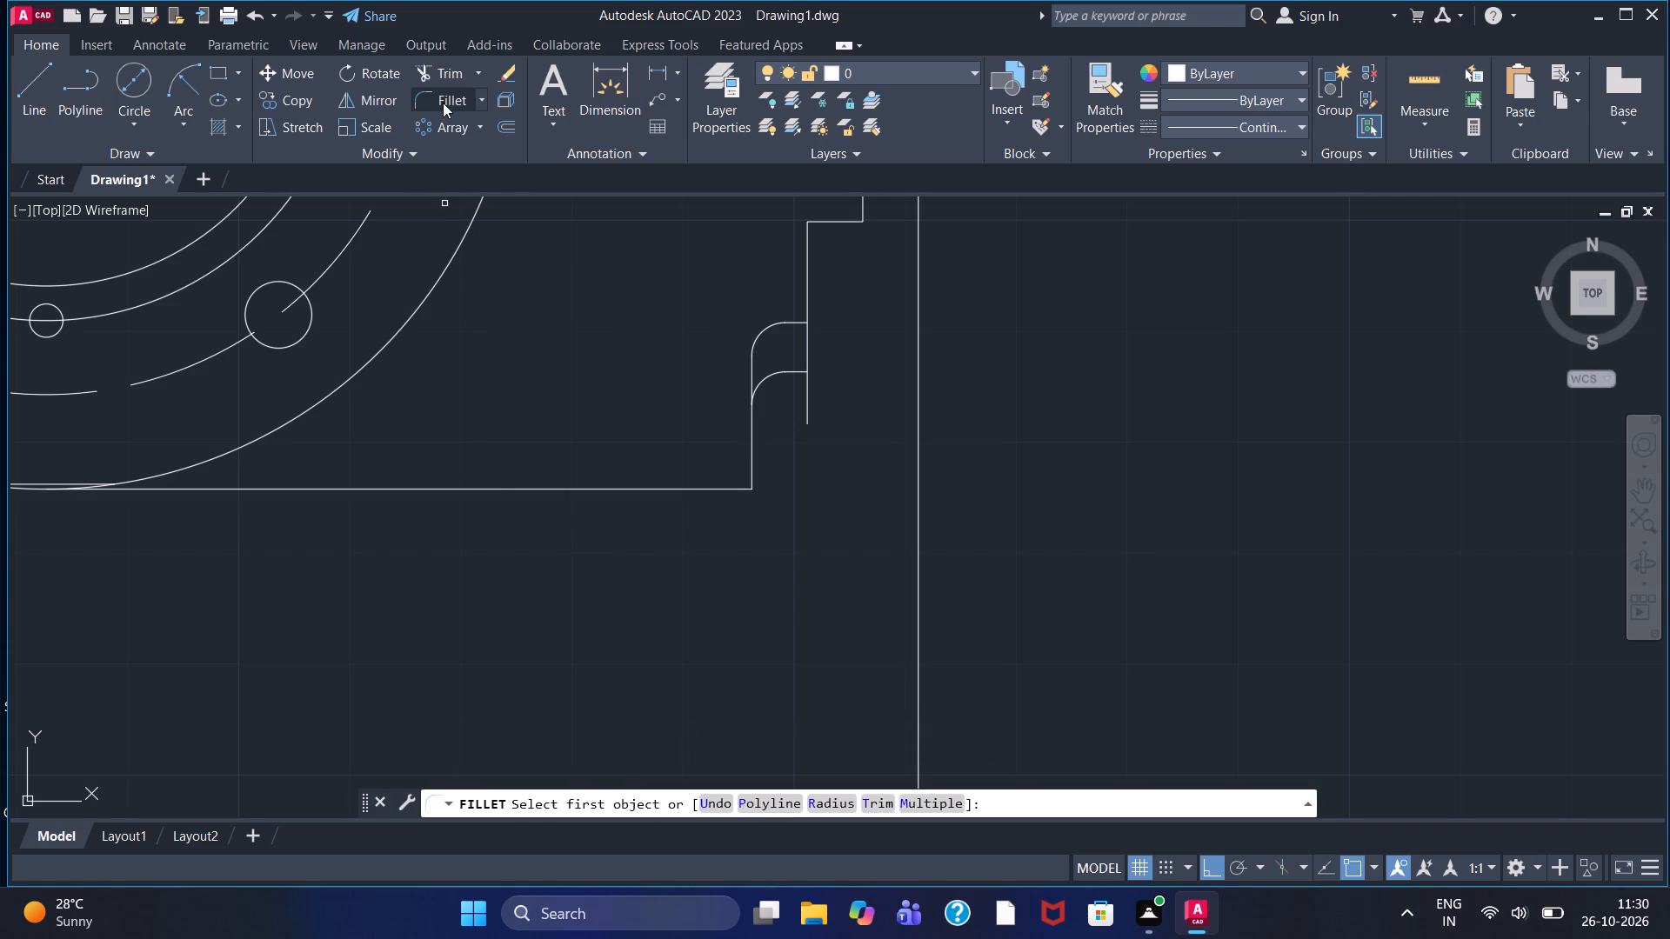
left_click(826, 800)
type("2.5")
key("Return")
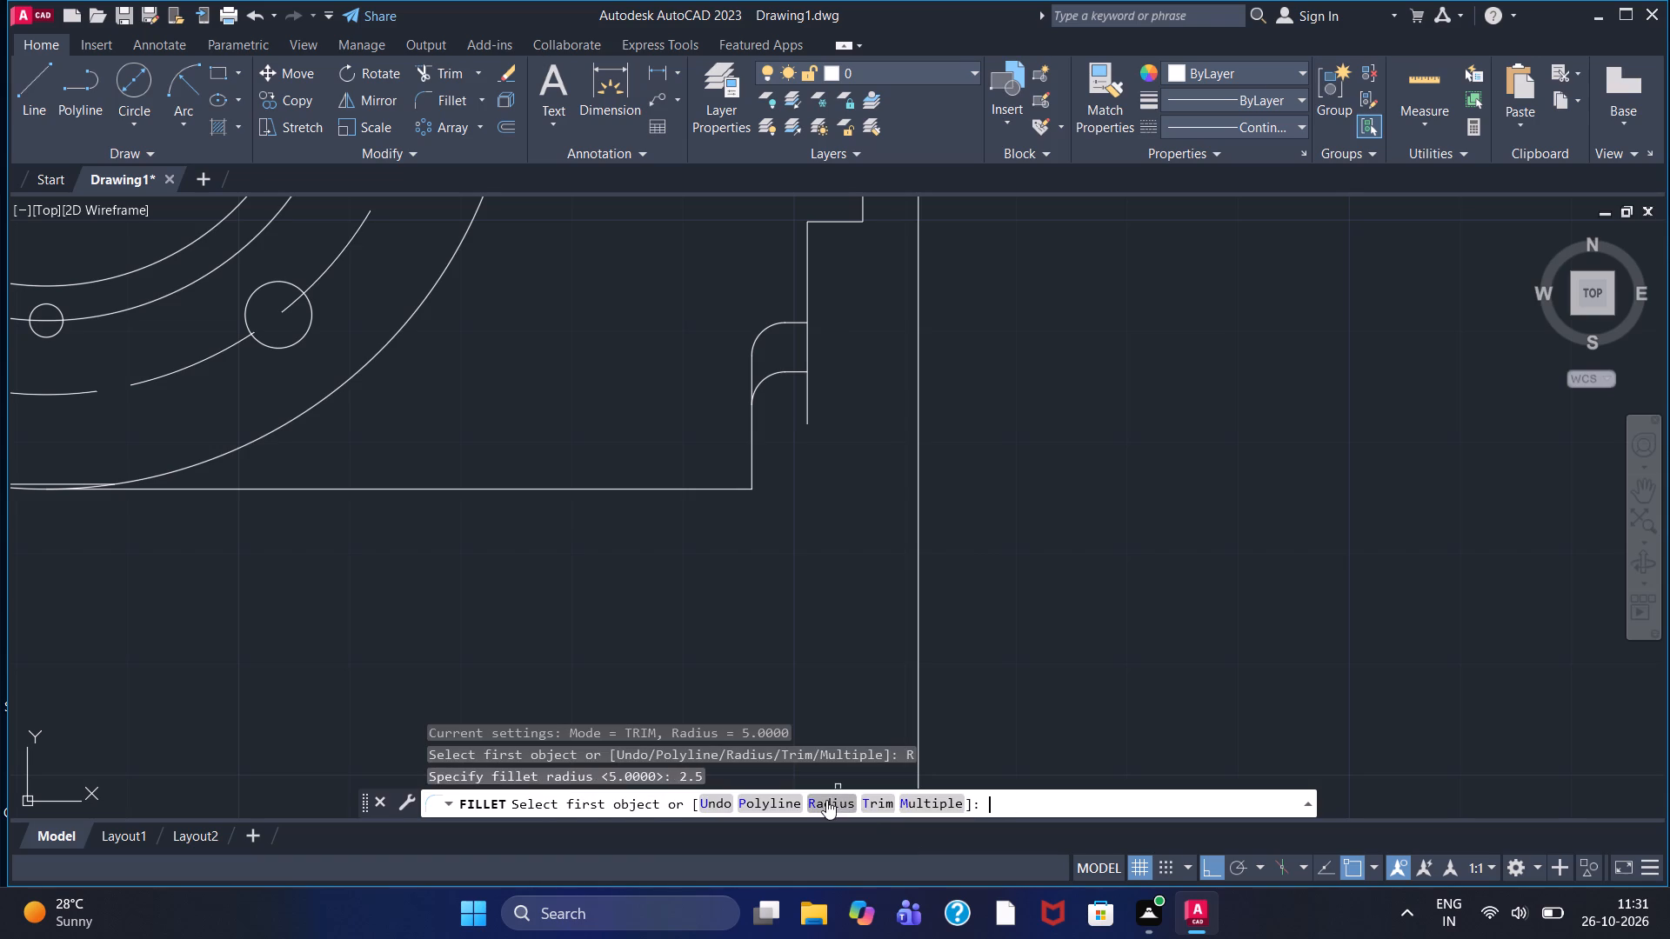
left_click(731, 489)
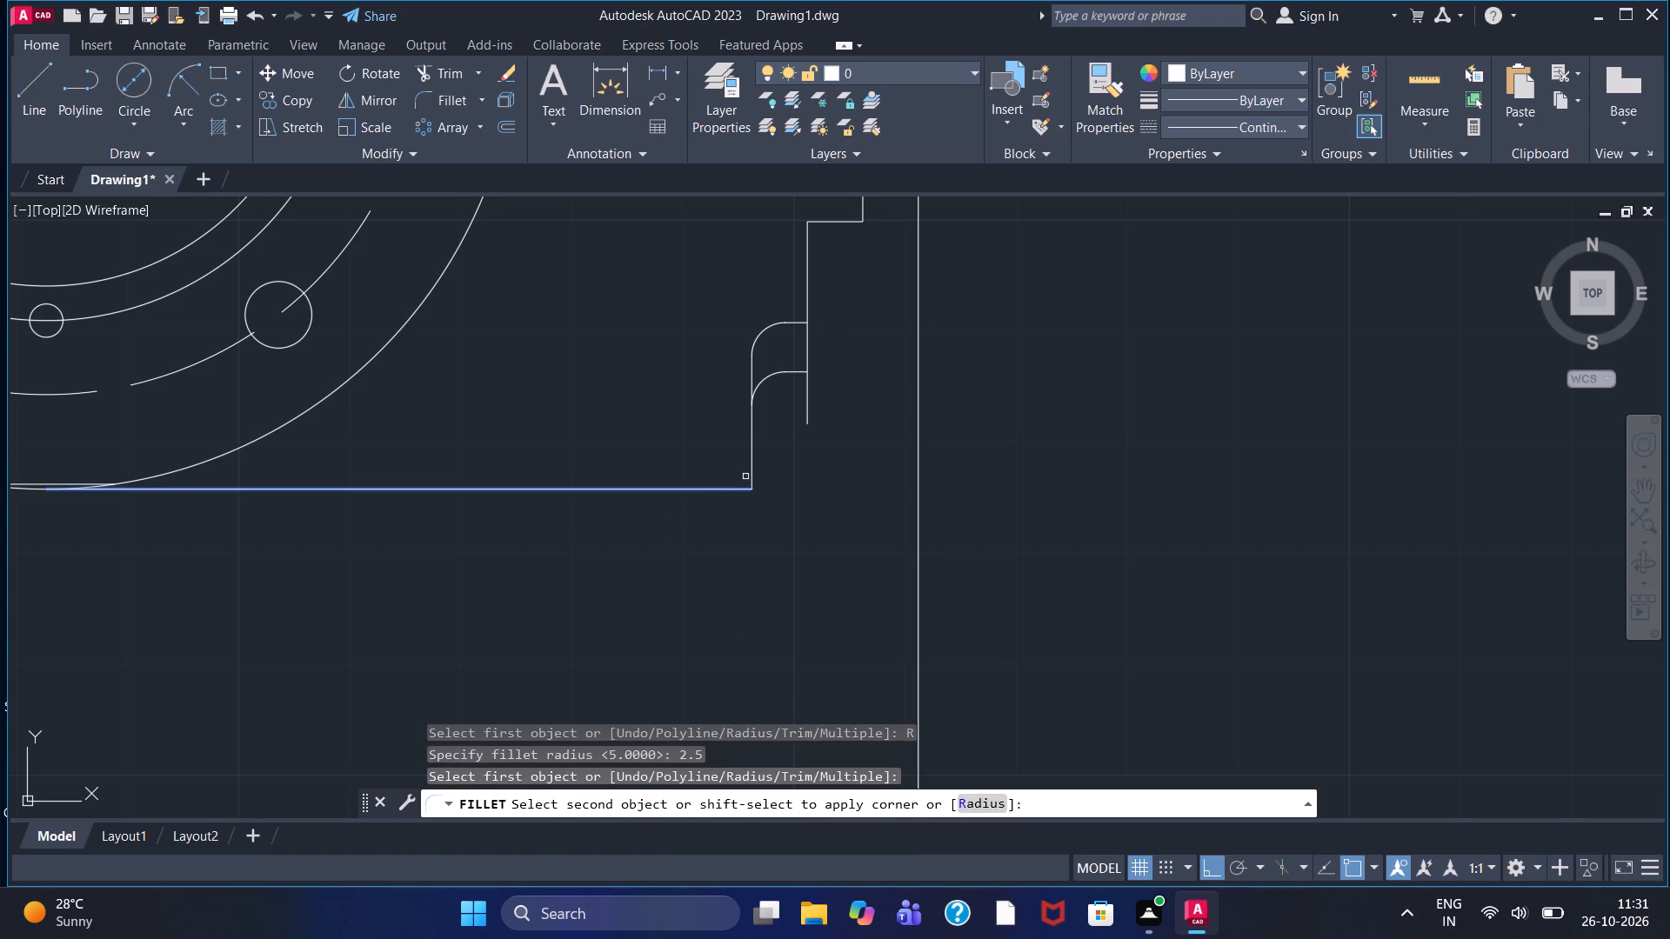
left_click(752, 471)
Fillet the lower outer corner of the profile's top block, where its outer vertical meets the horizontal step, with radius 2.
scroll(772, 543, "down", 1)
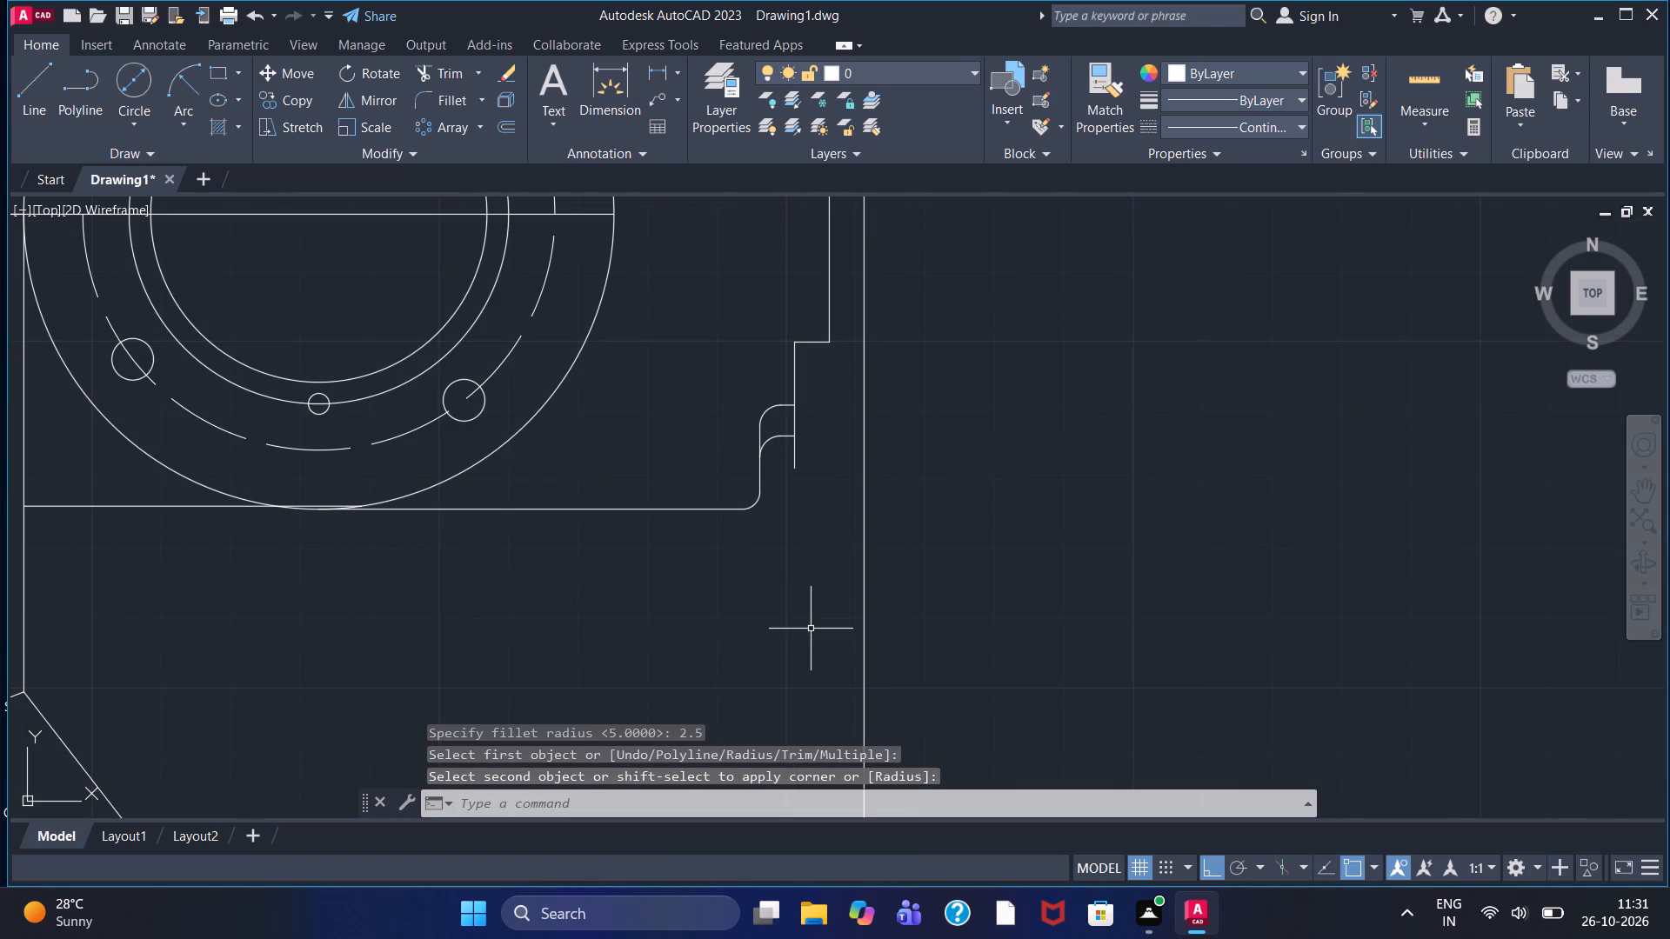
scroll(785, 664, "down", 1)
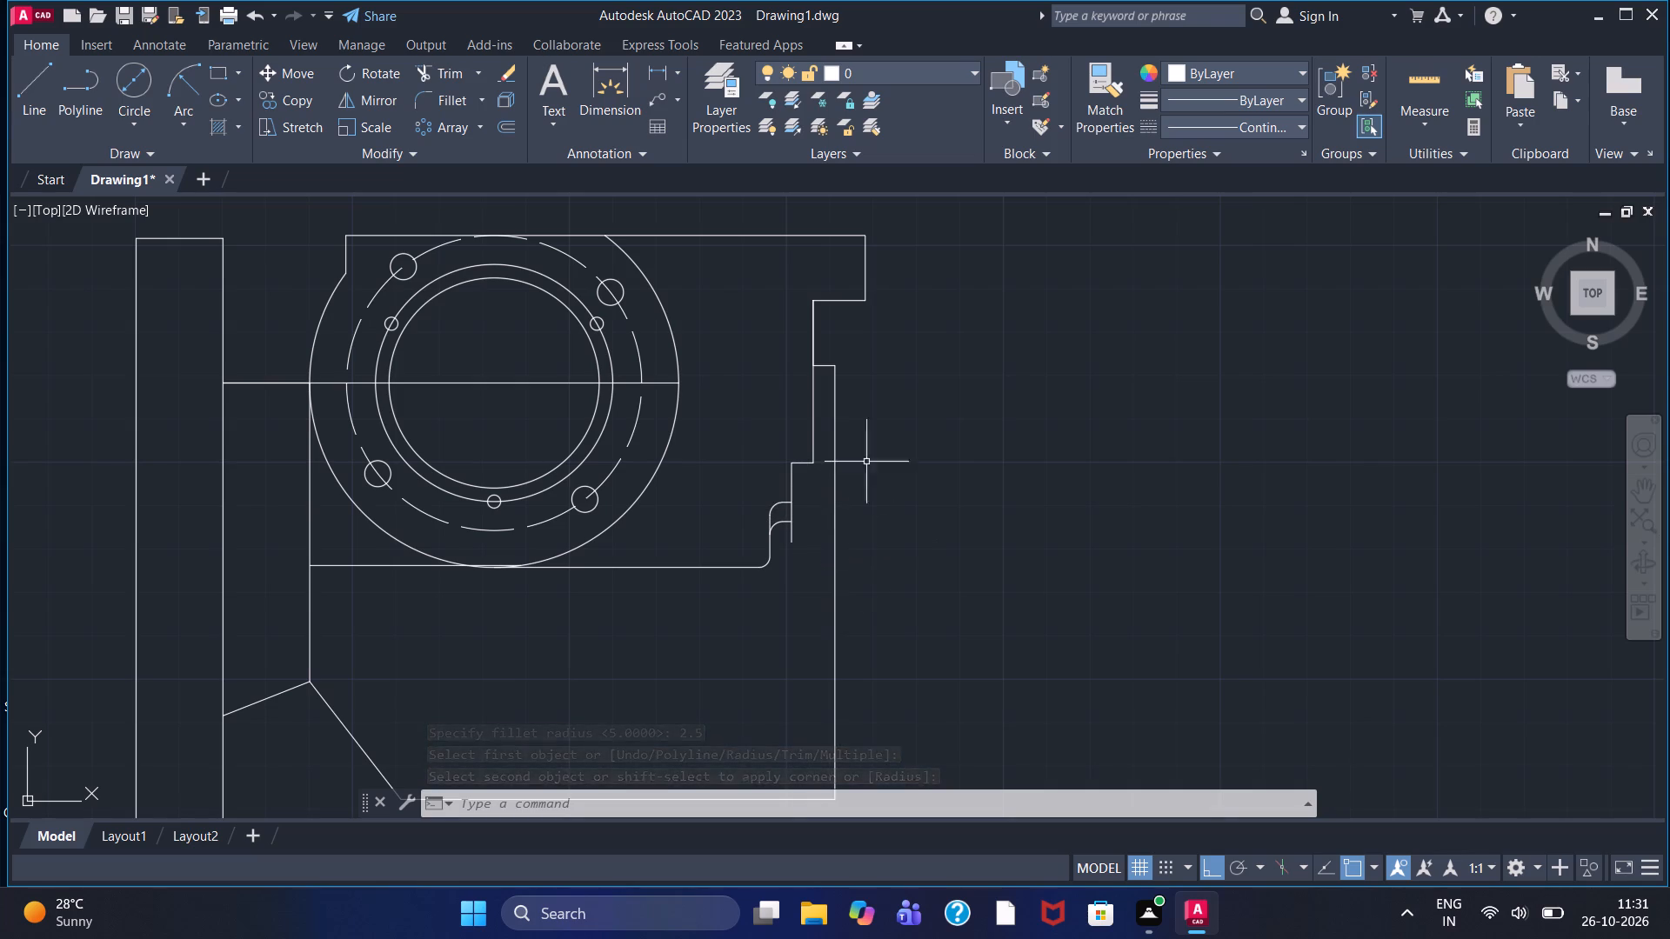
scroll(858, 278, "up", 2)
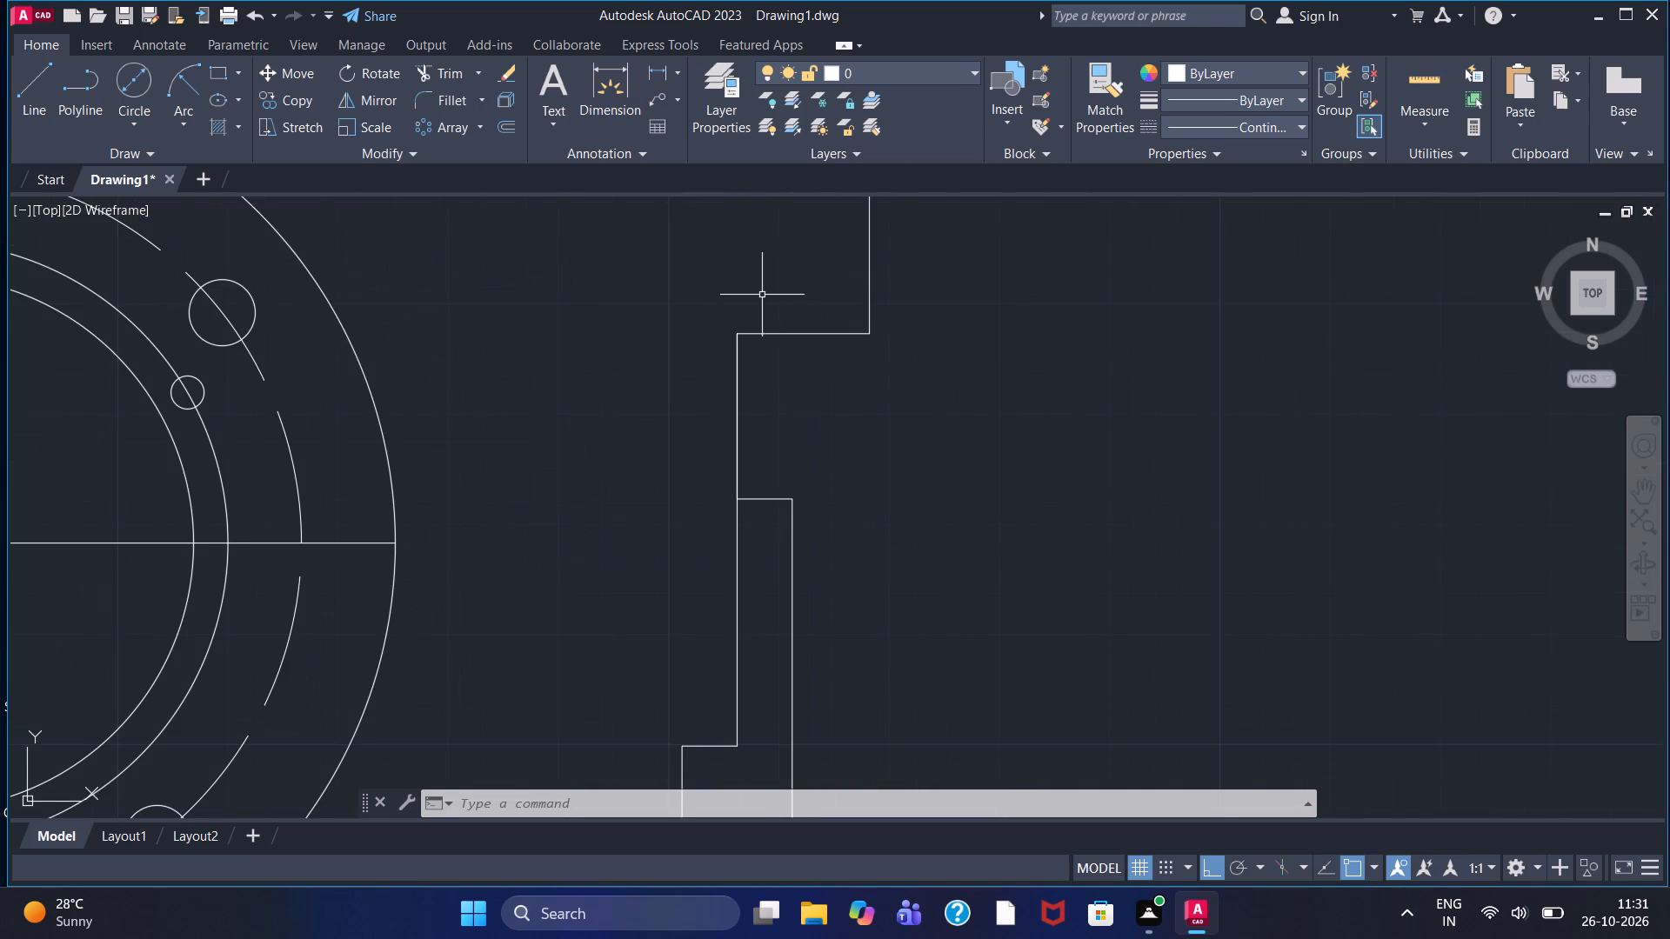
middle_click_drag(762, 295, 647, 429)
left_click(436, 97)
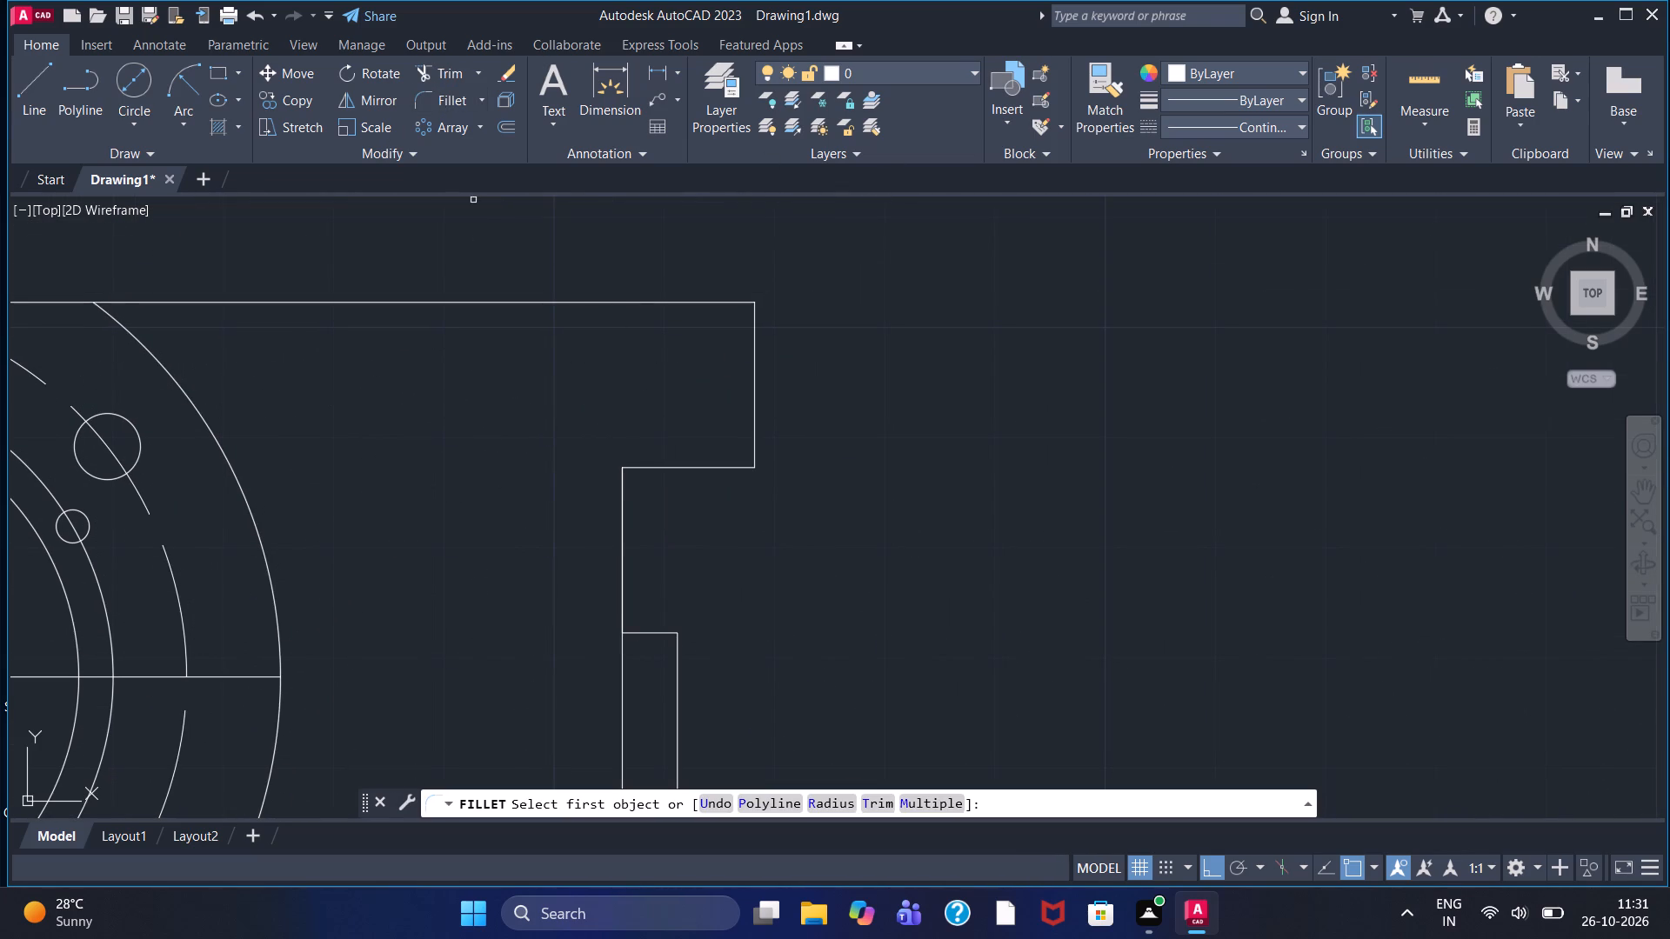
left_click(830, 804)
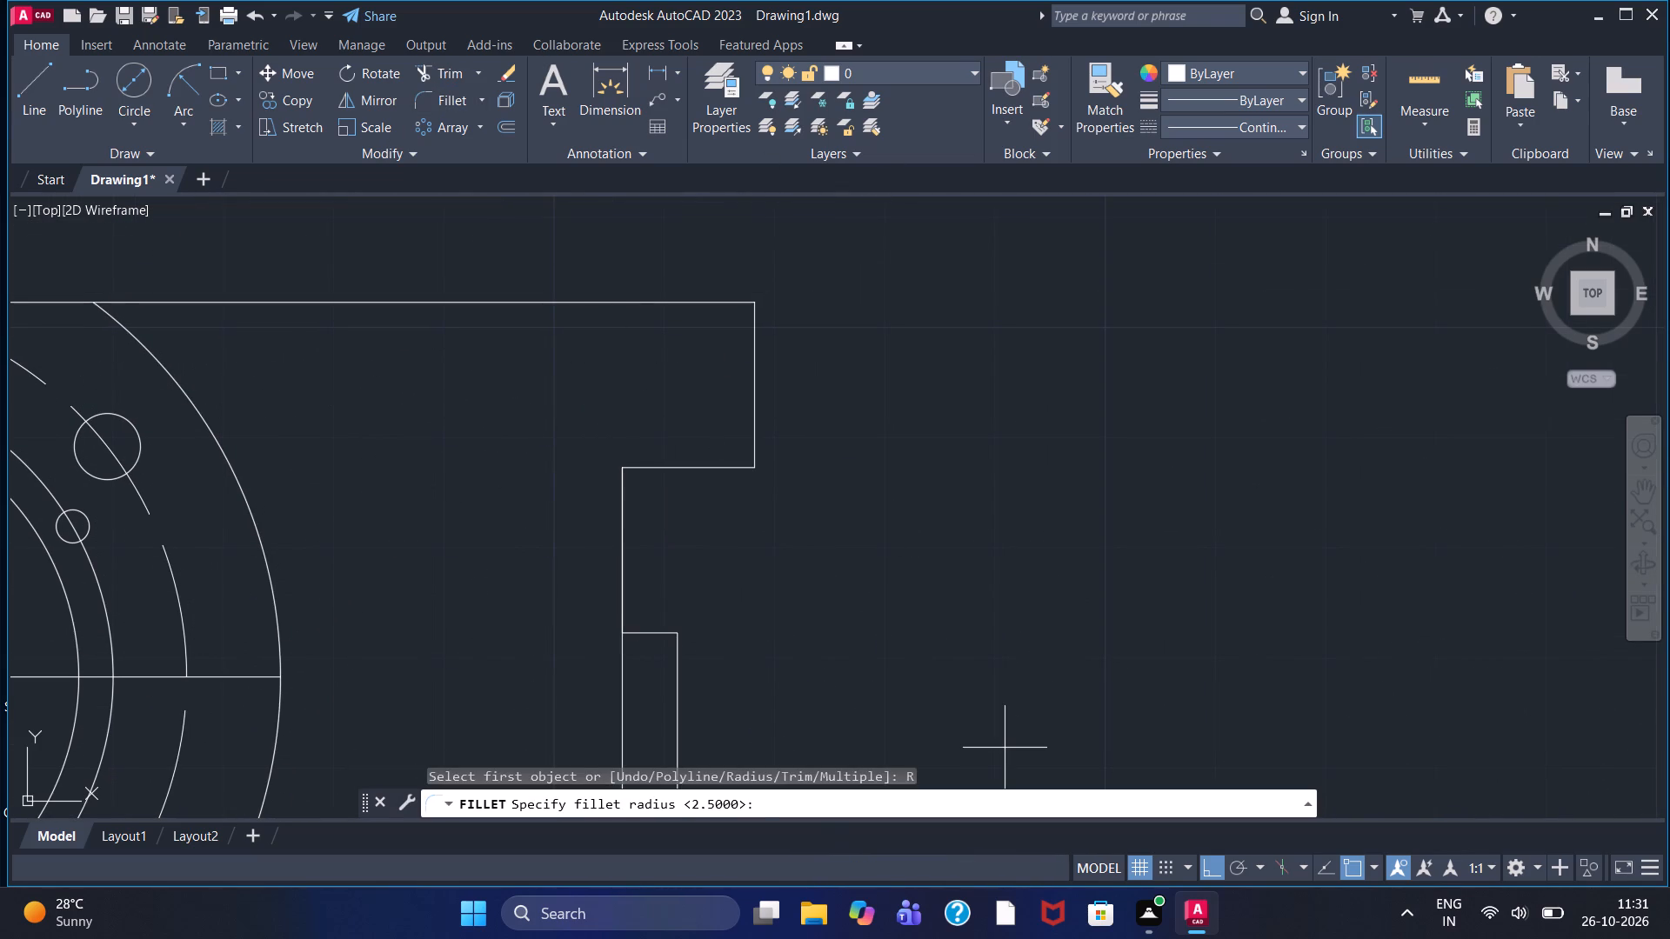
key("2")
key("Return")
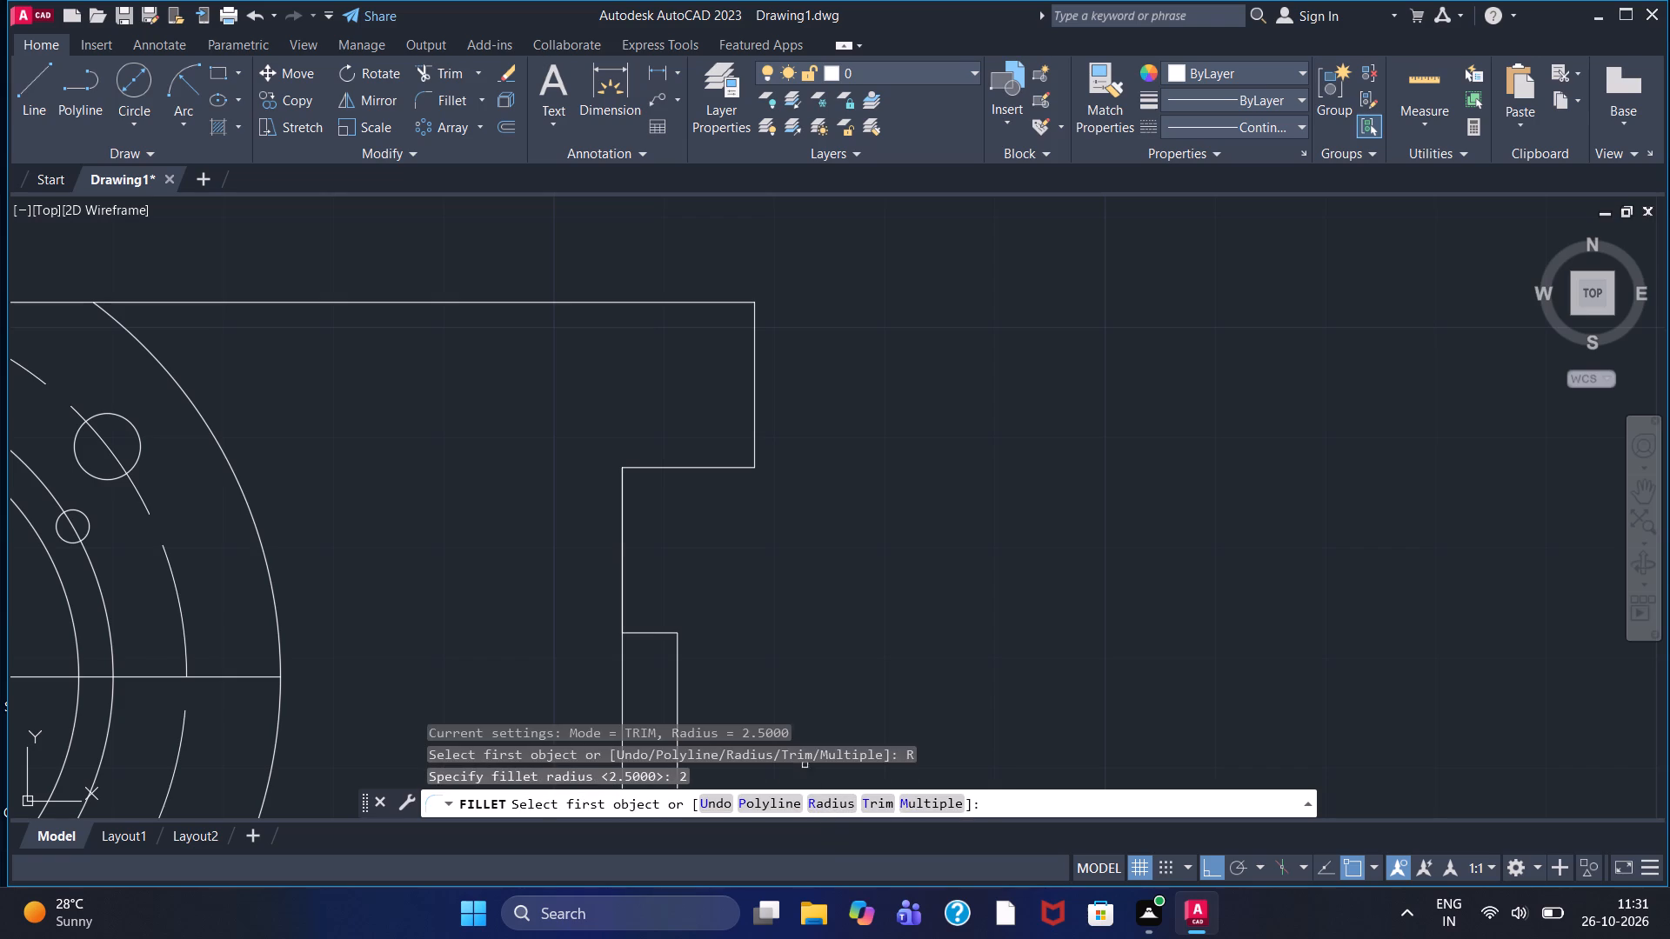
left_click(739, 467)
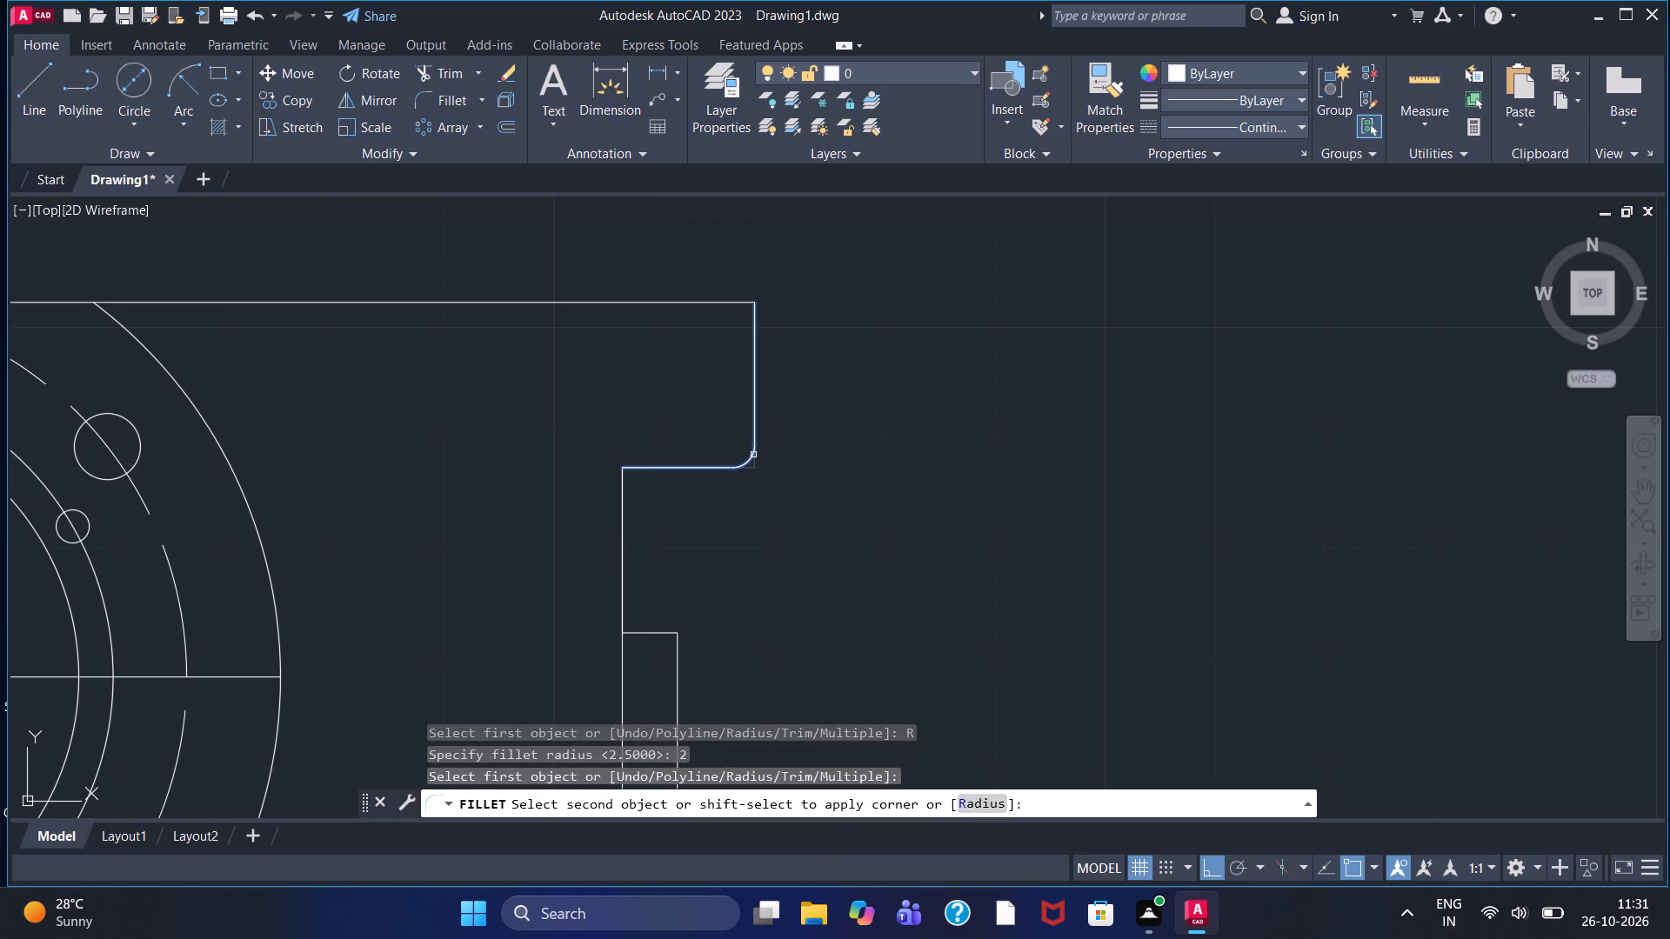
left_click(753, 455)
Fillet the inner corner beneath the top block with radius 2 and trim the leftover vertical stub above the arc.
right_click(685, 469)
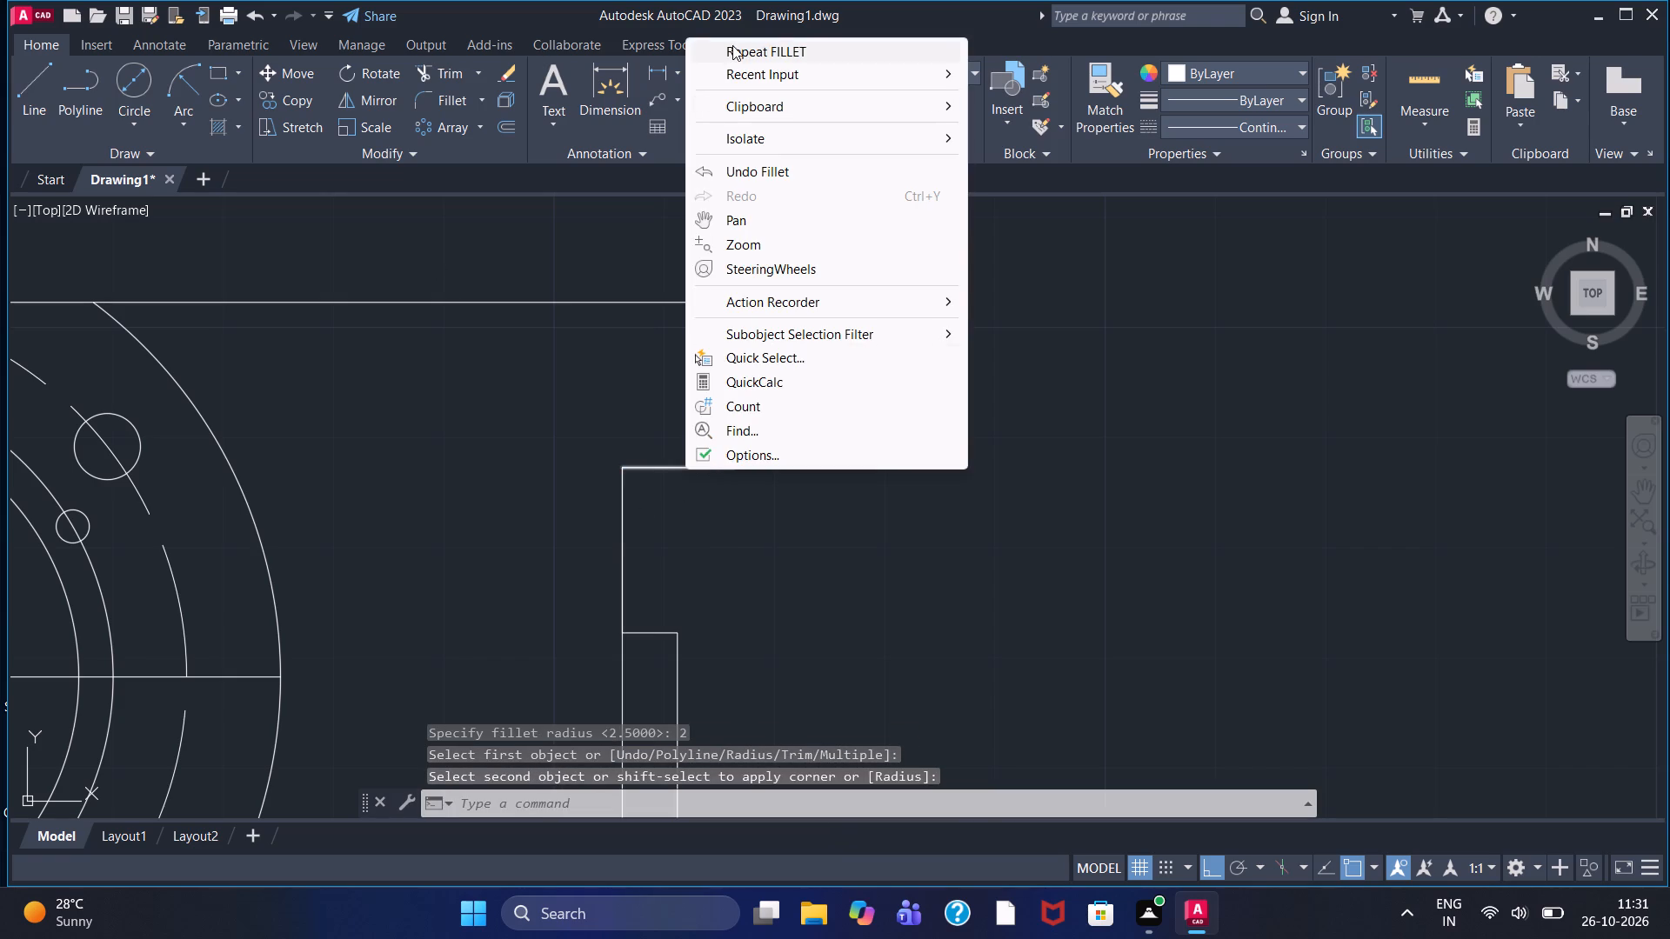
left_click(732, 45)
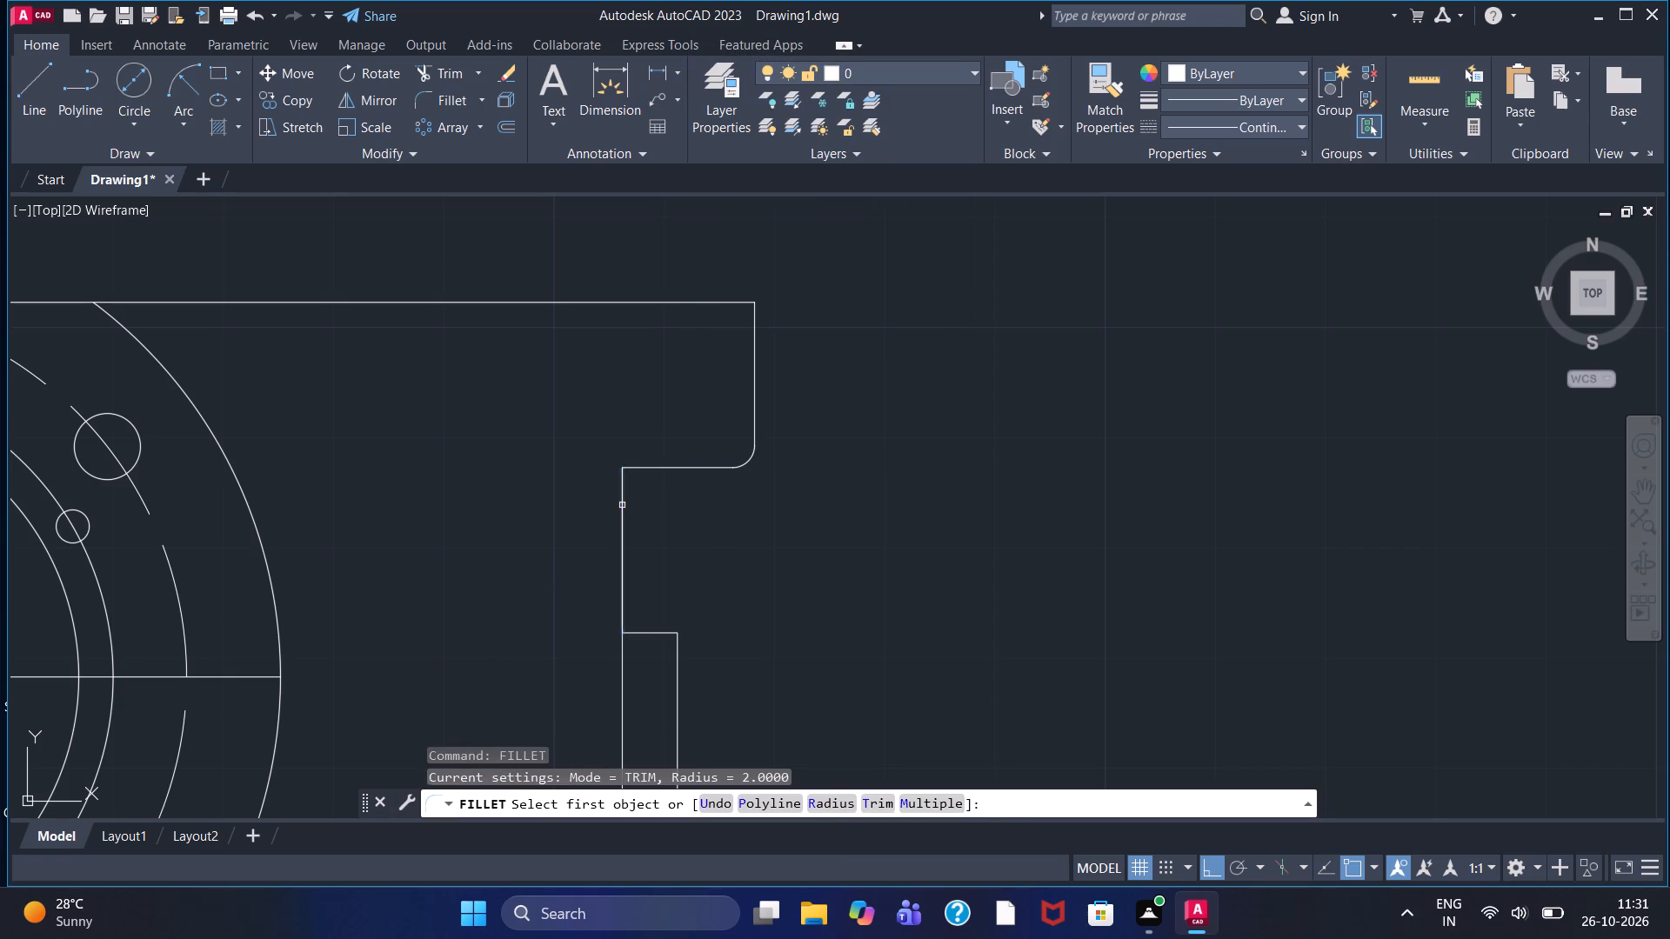
left_click(622, 505)
left_click(631, 467)
scroll(620, 475, "up", 2)
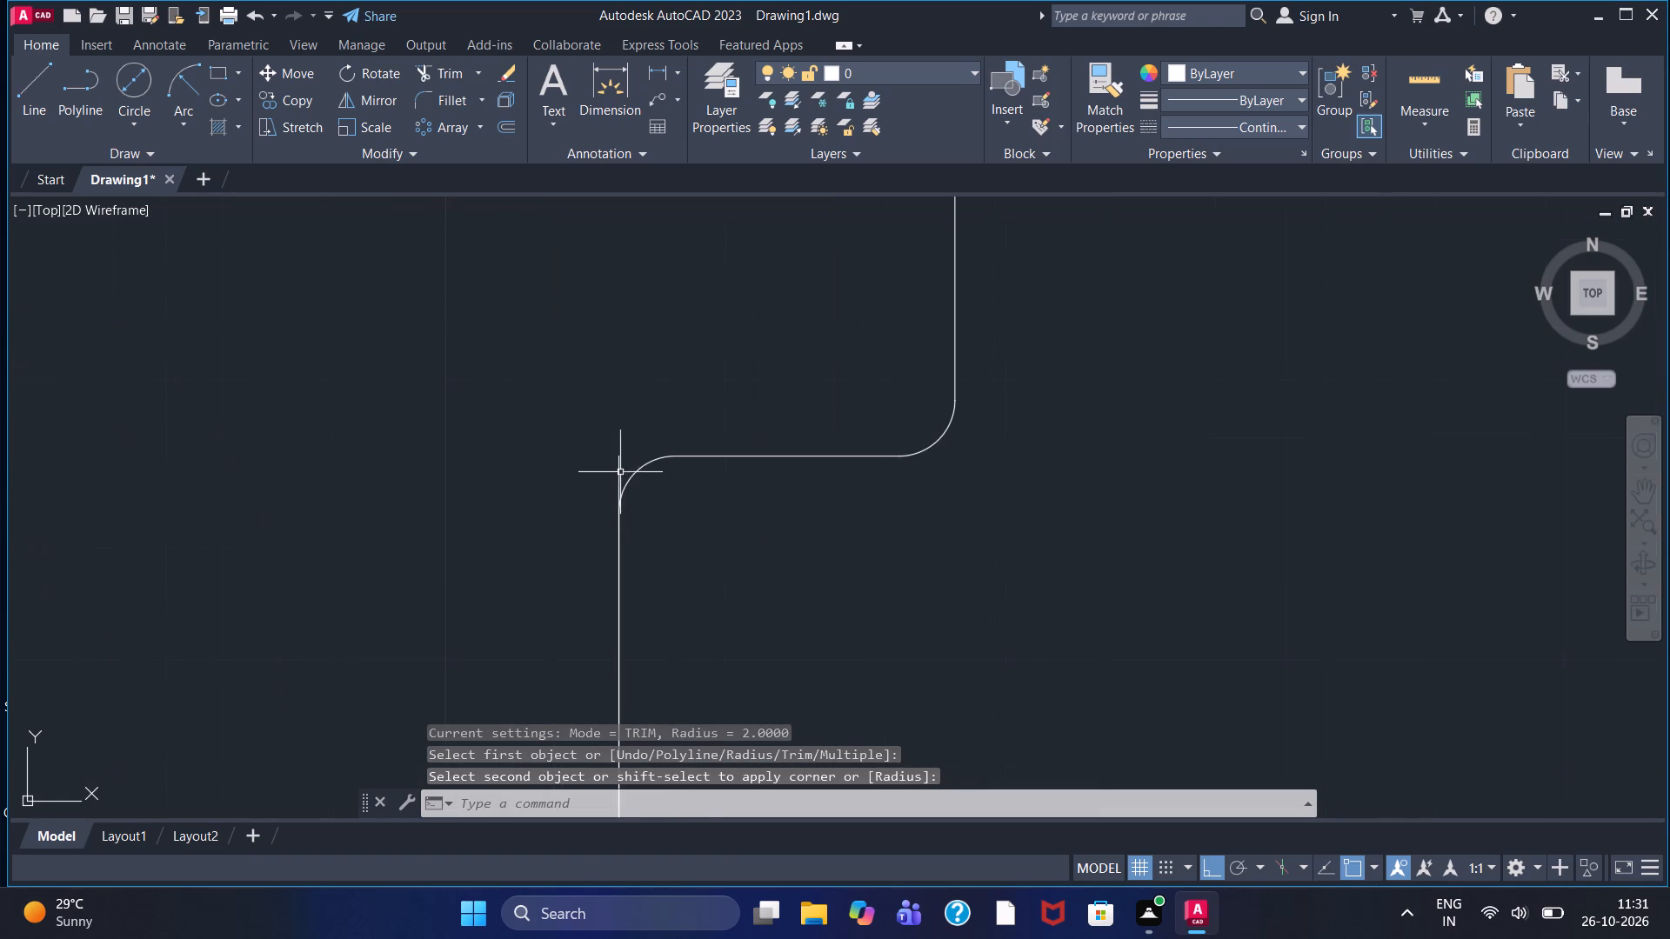
left_click(444, 74)
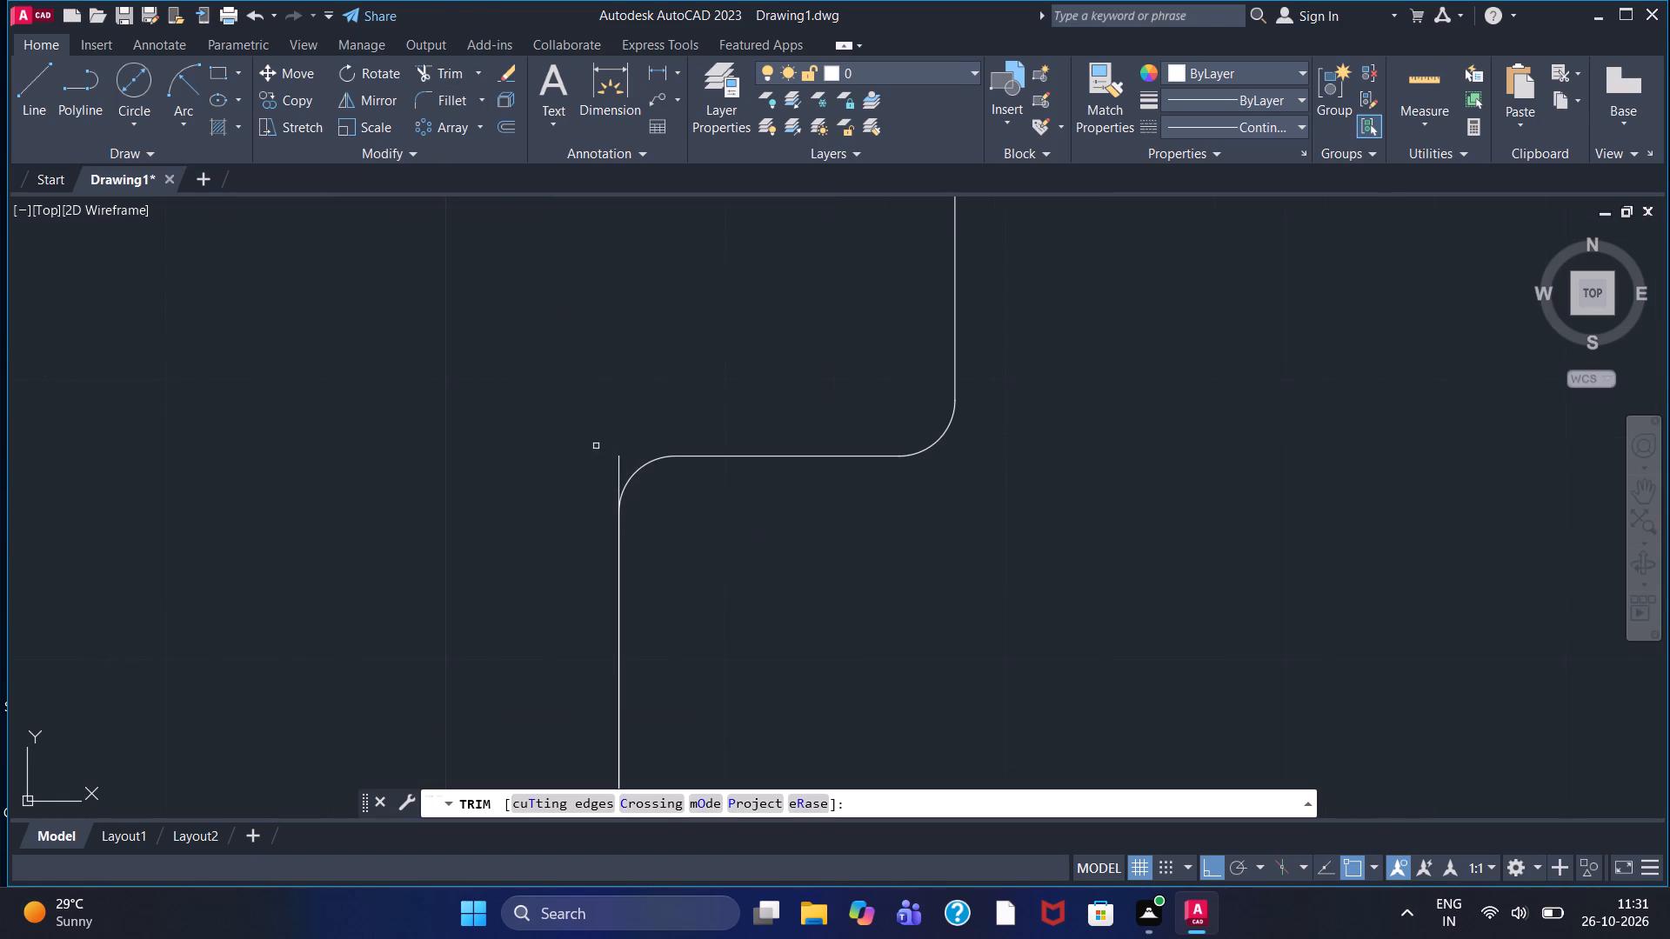
left_click(618, 469)
Draw a circle of radius 37 in the empty space to the right of the 136-high view.
scroll(615, 472, "down", 2)
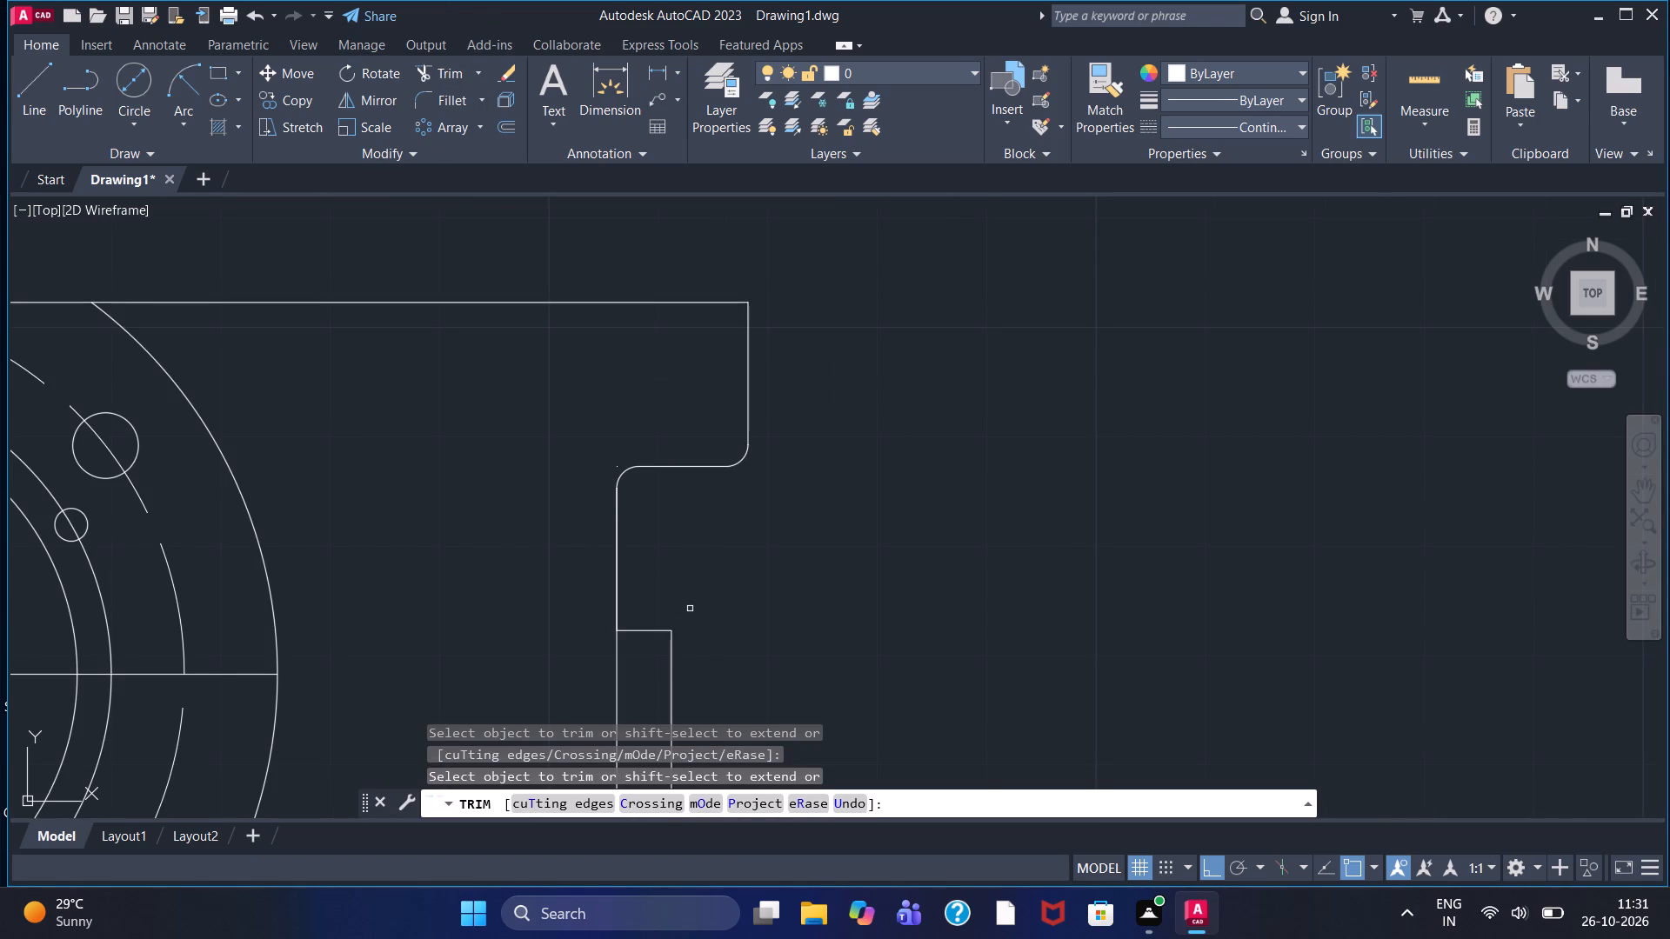
scroll(672, 616, "down", 1)
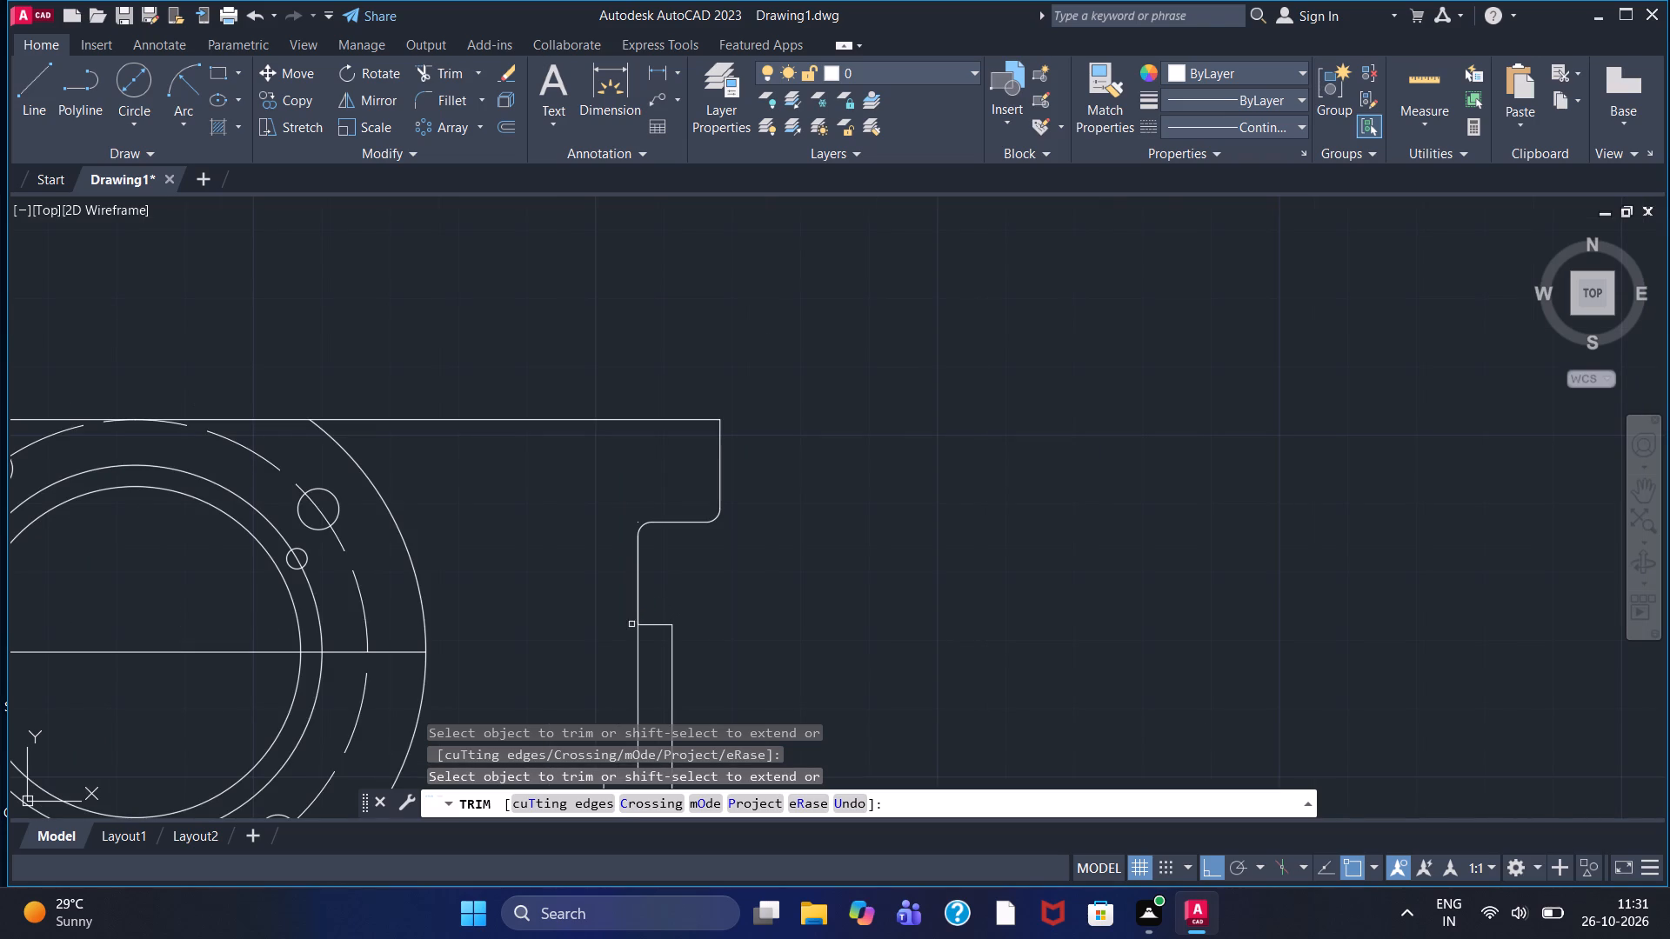
scroll(961, 489, "down", 1)
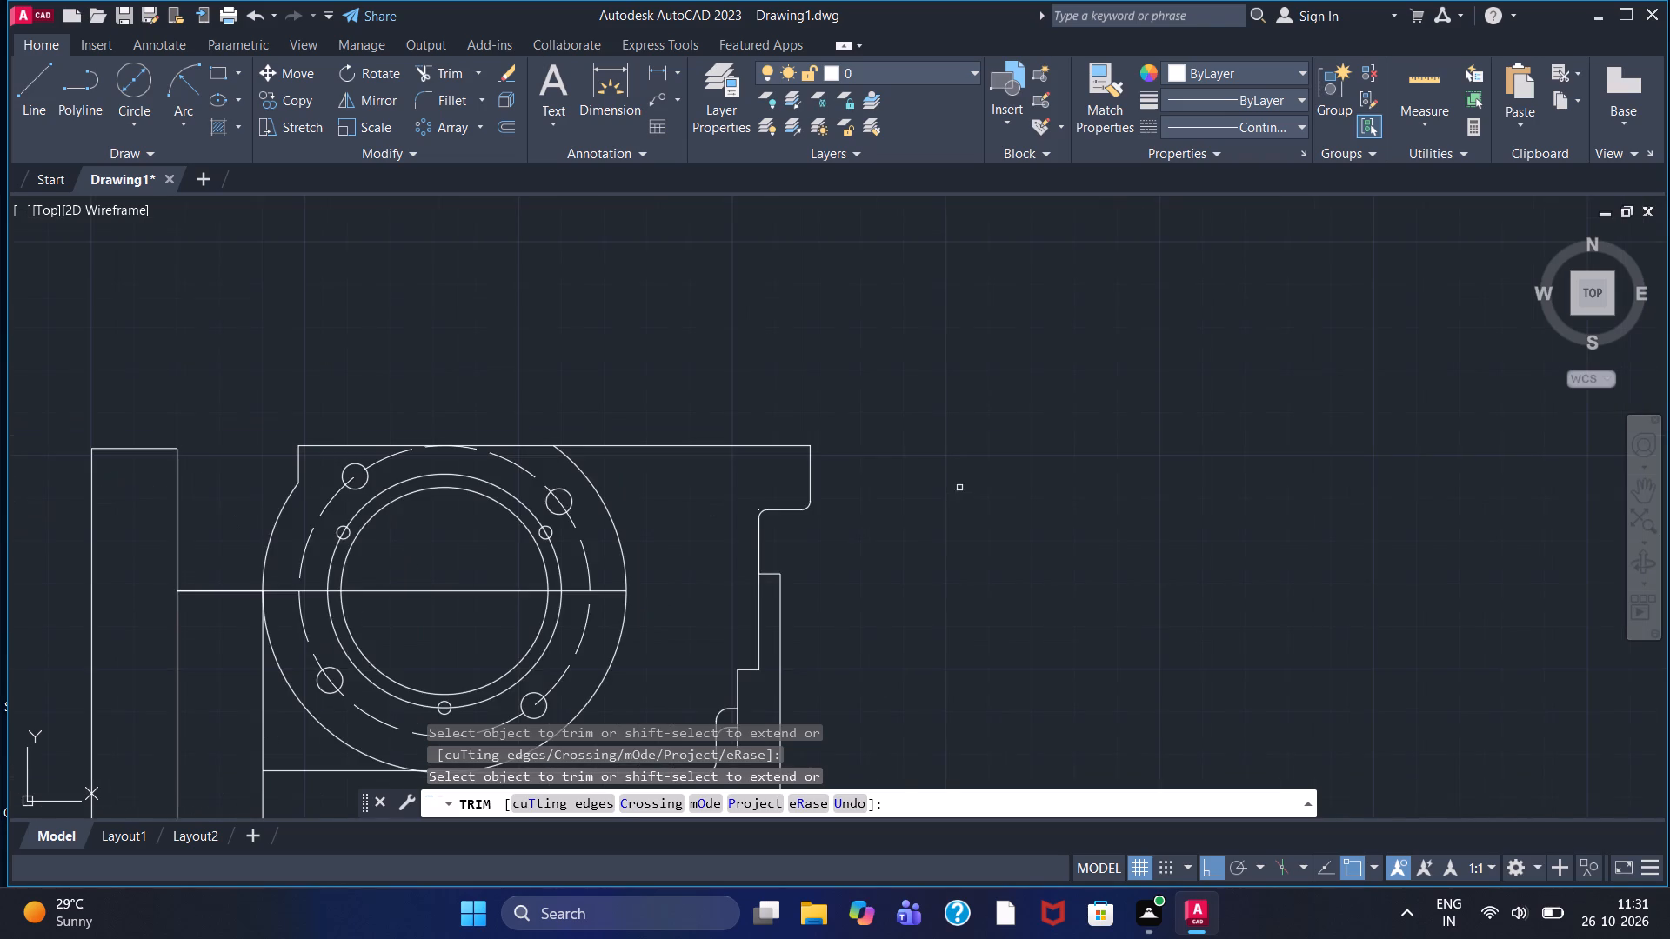
scroll(952, 491, "down", 2)
middle_click_drag(988, 569, 738, 521)
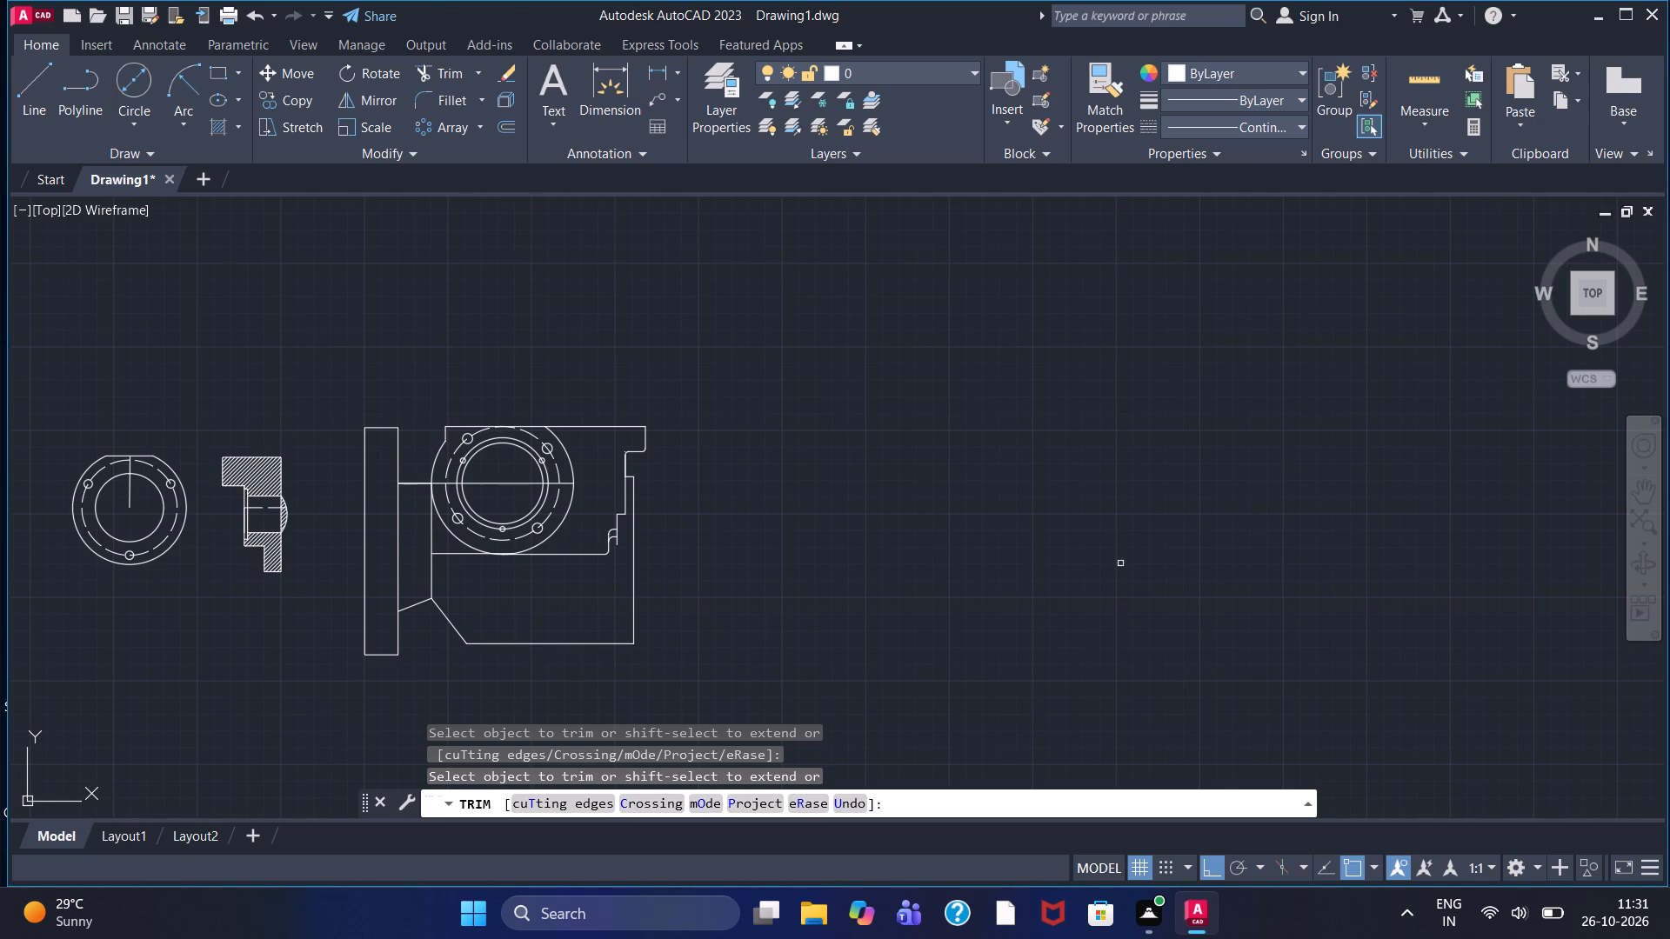
left_click(38, 89)
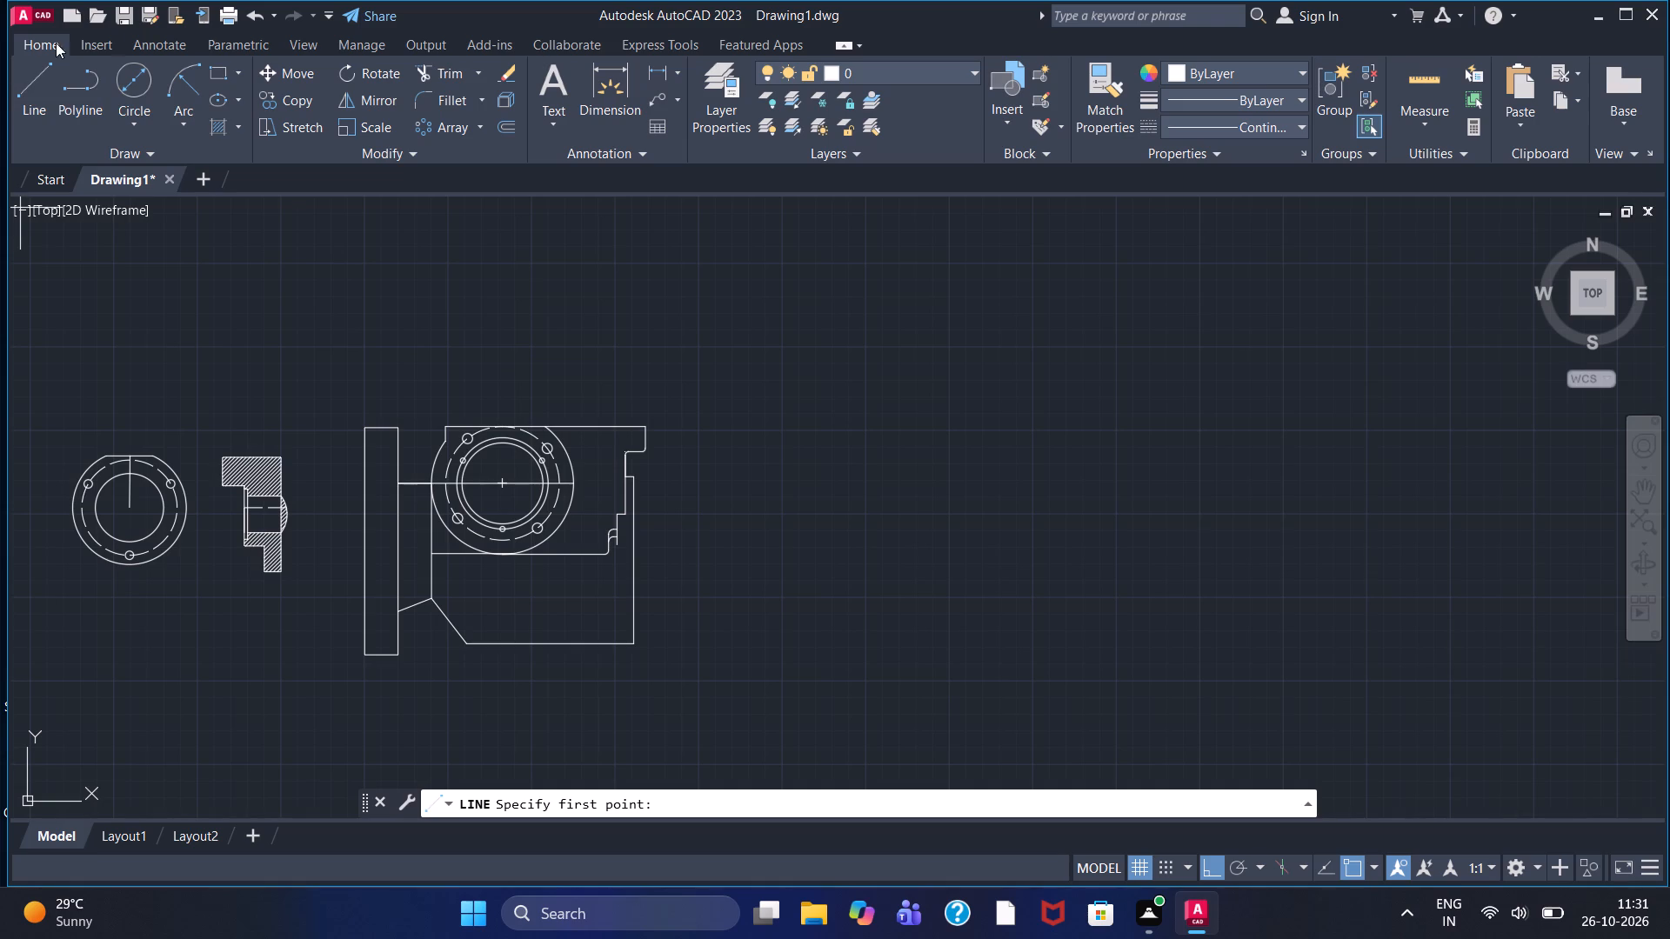
left_click(135, 105)
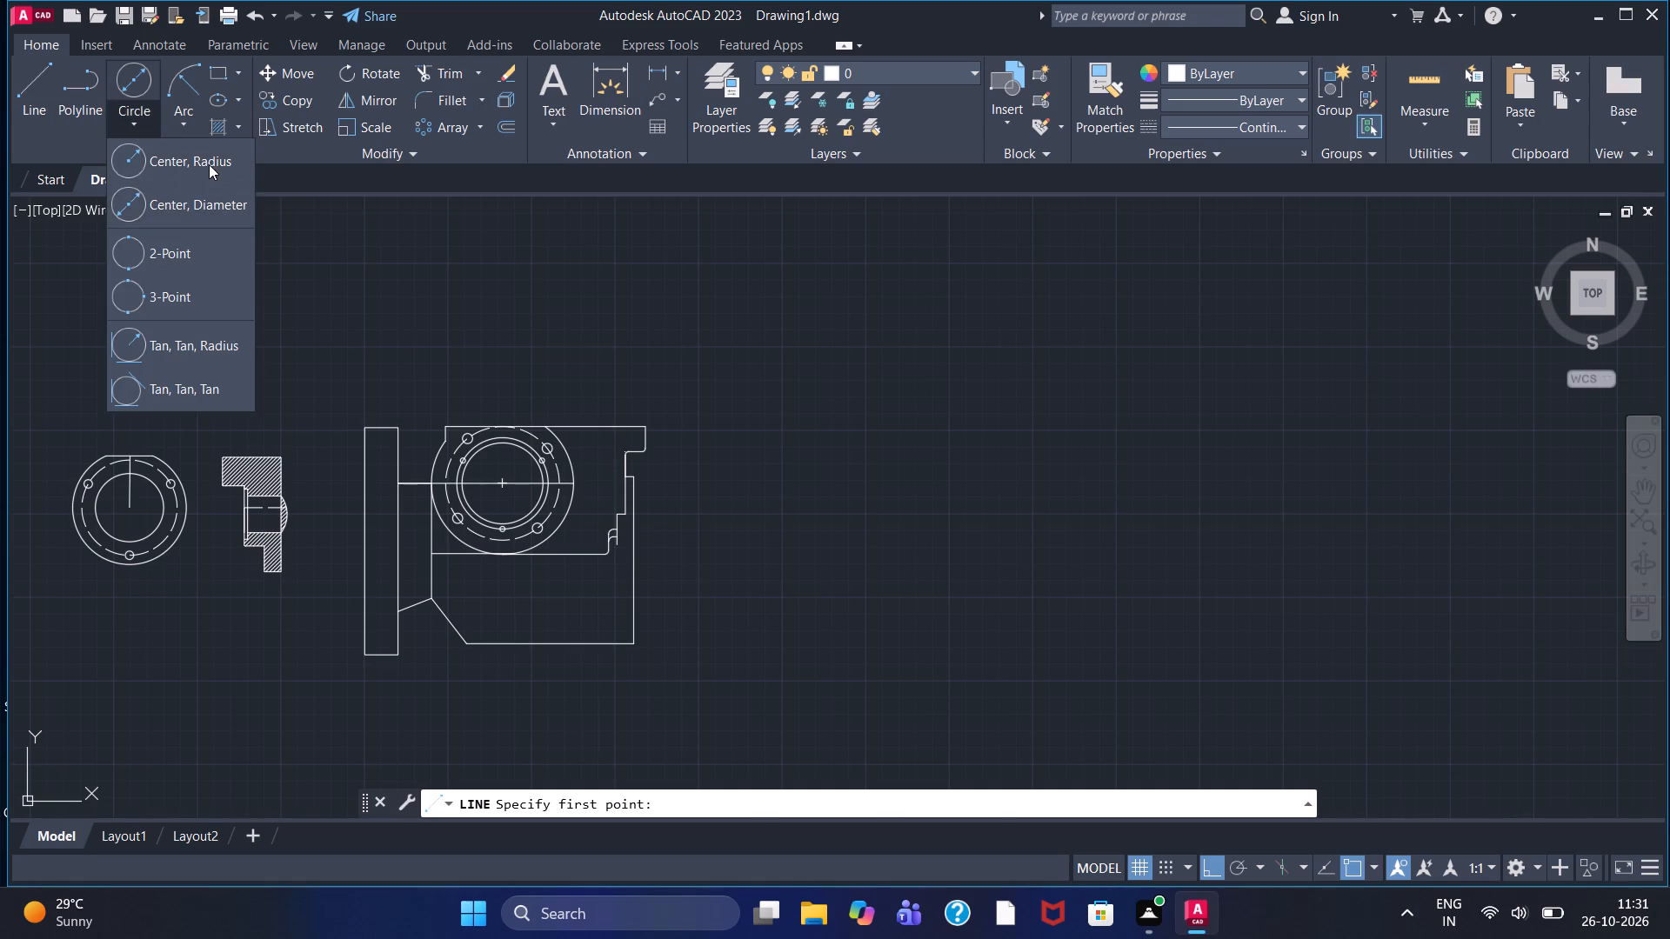
left_click(209, 164)
left_click(890, 492)
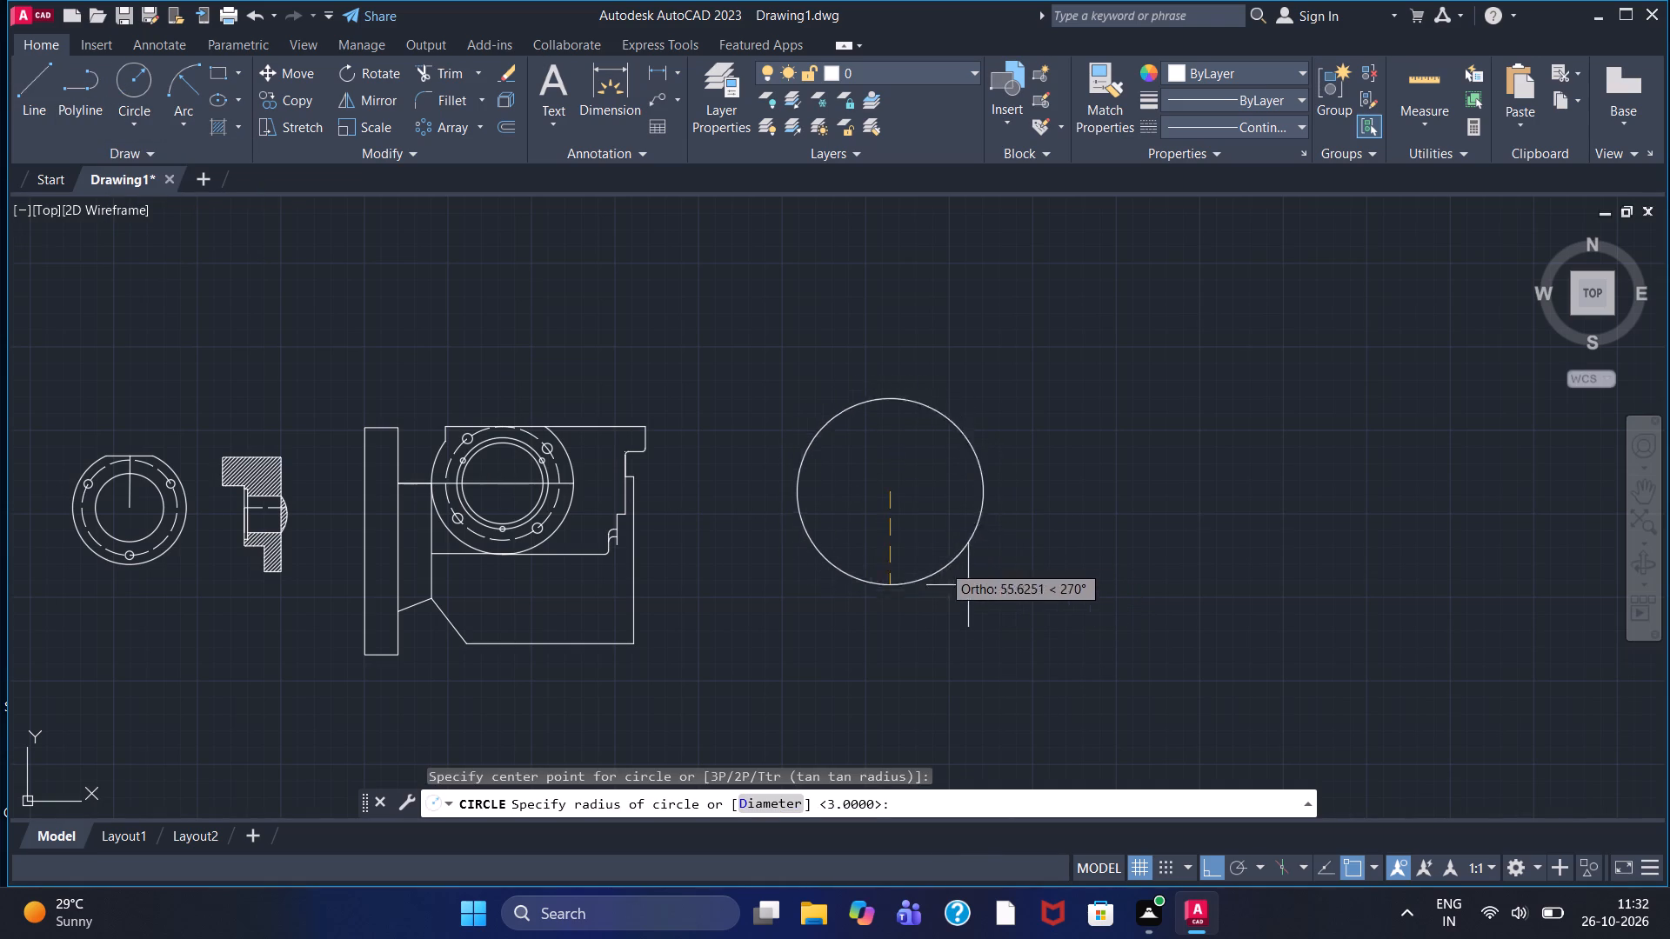
scroll(796, 504, "up", 2)
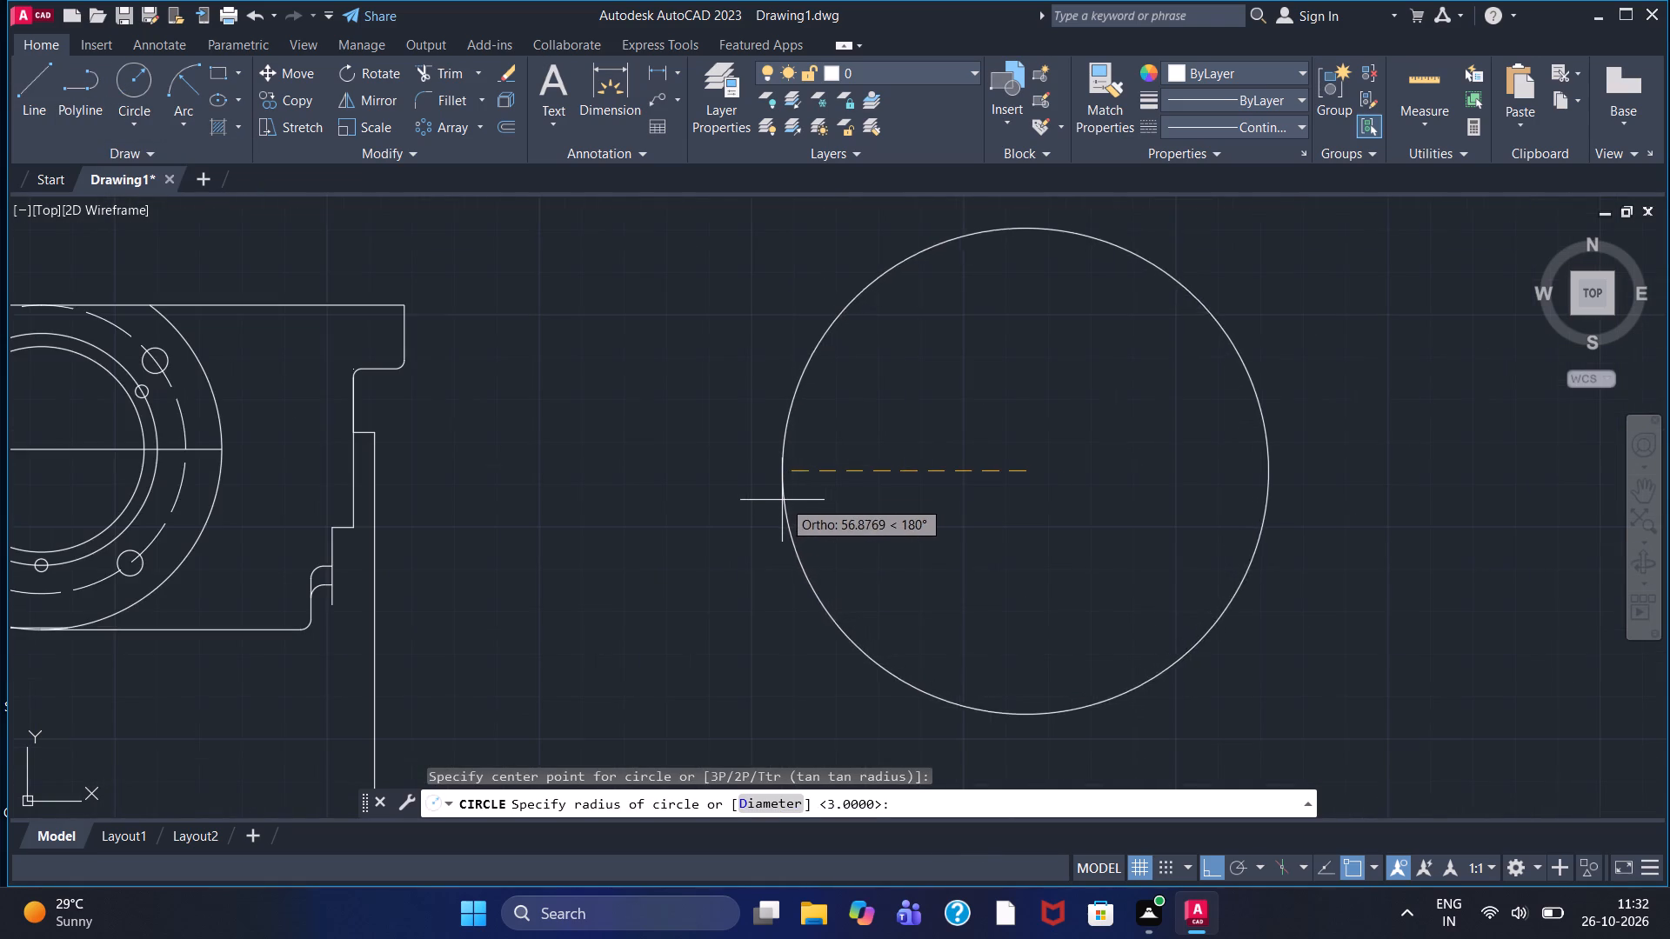
scroll(782, 501, "down", 4)
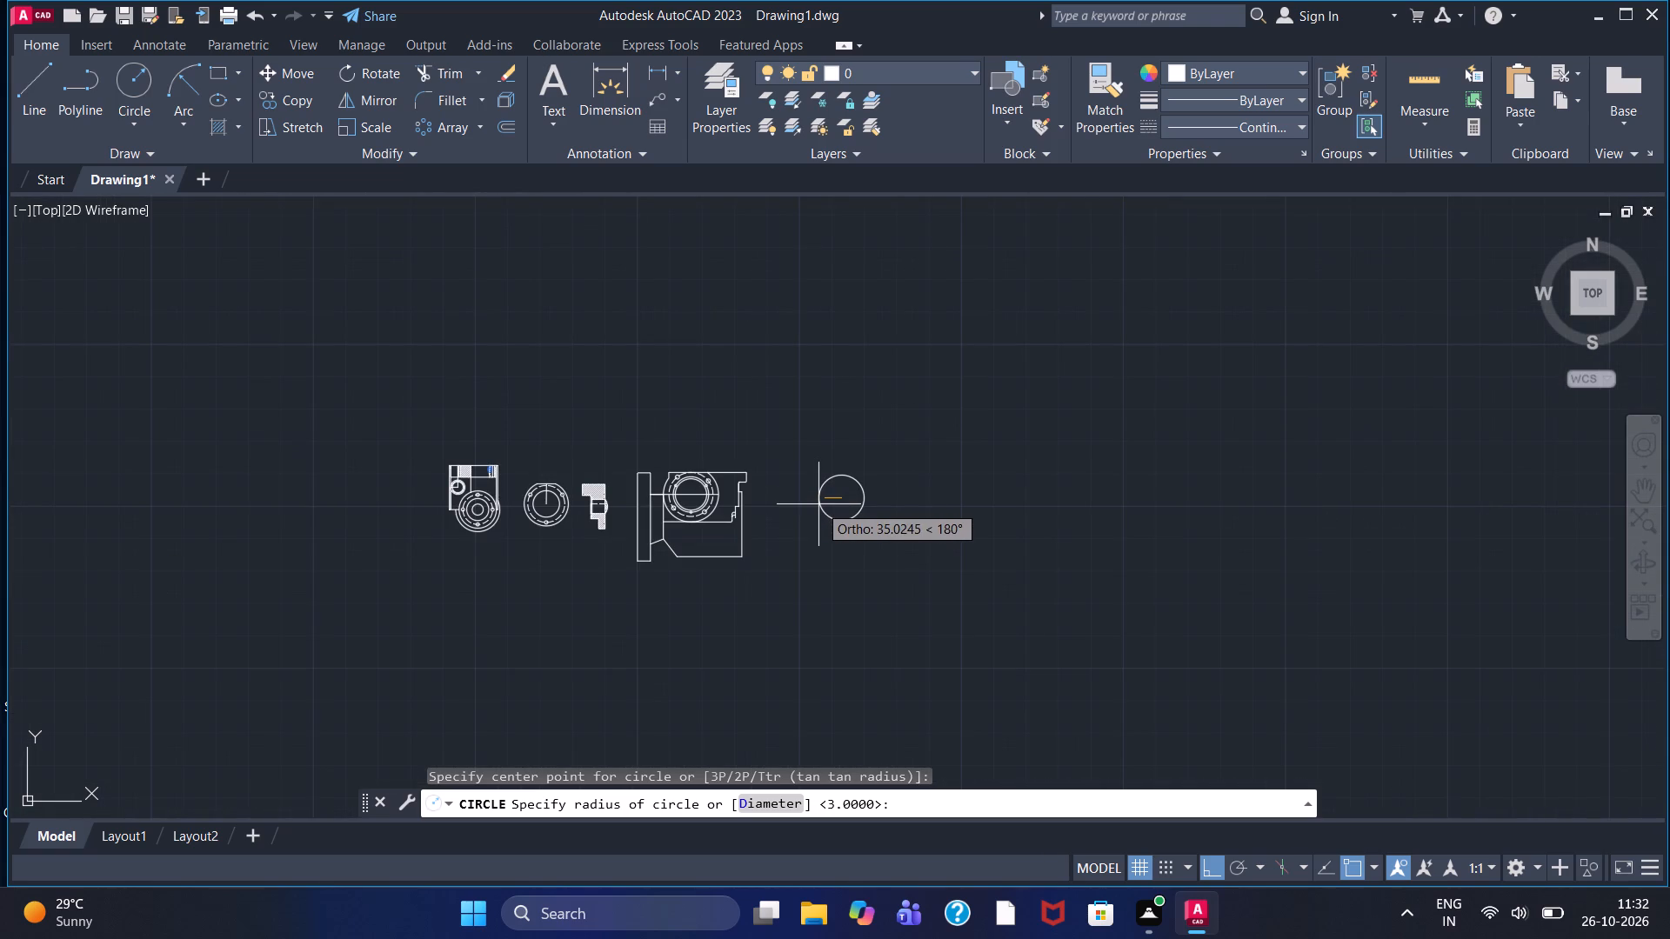
middle_click(818, 504)
scroll(818, 503, "up", 6)
scroll(890, 491, "up", 3)
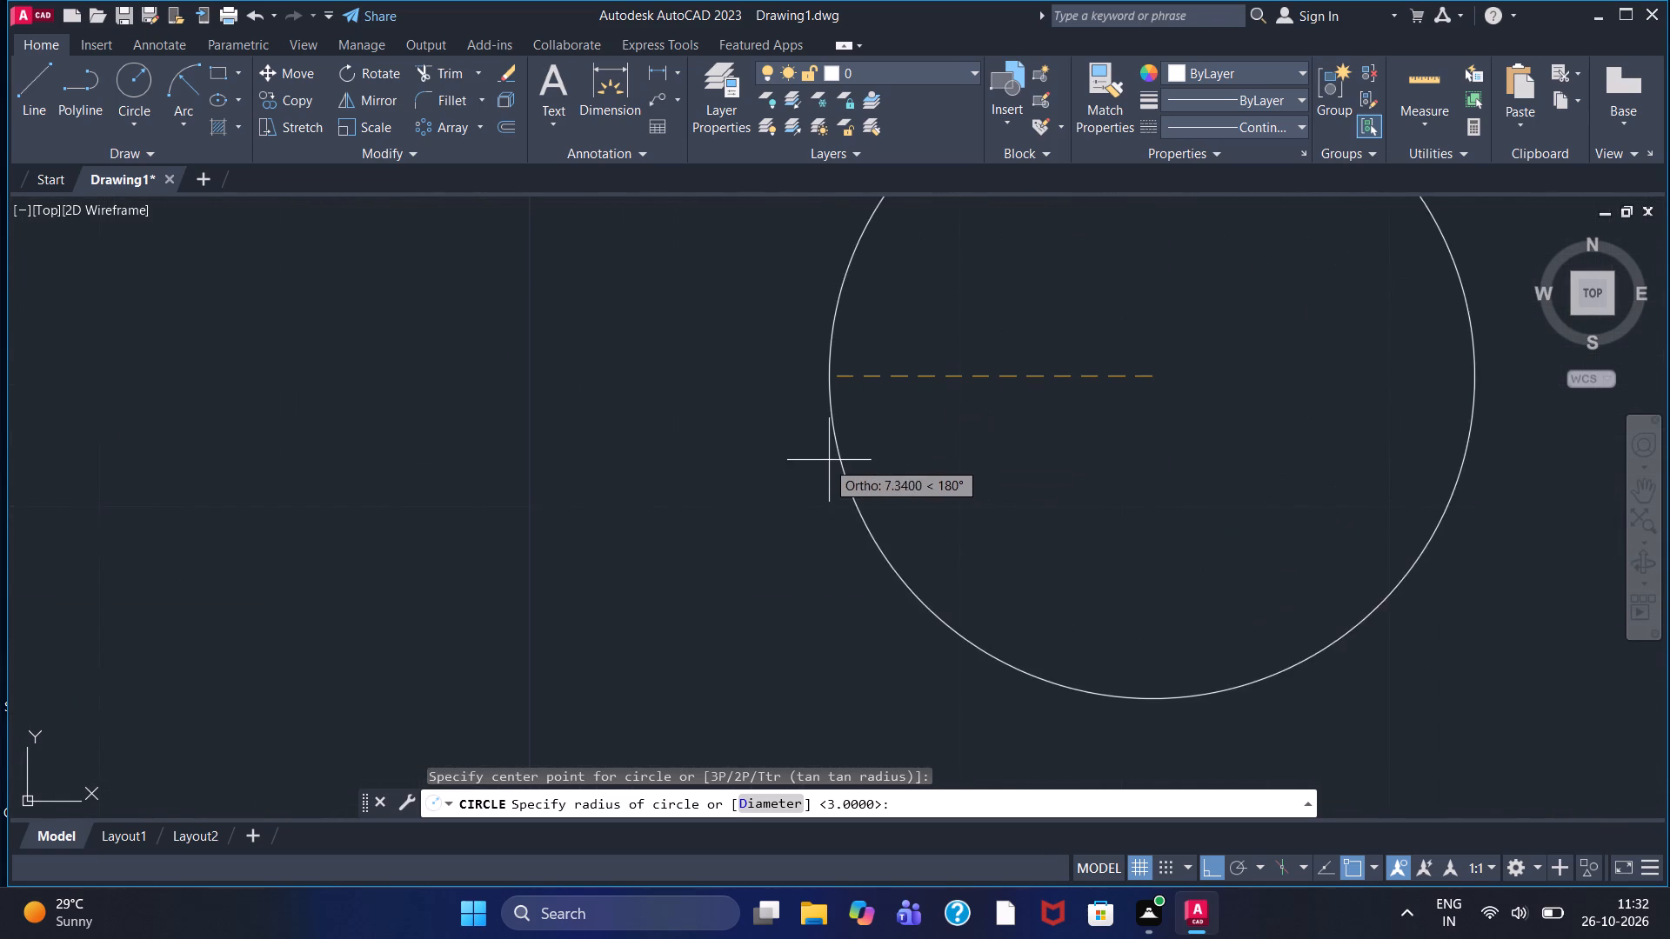
key("3")
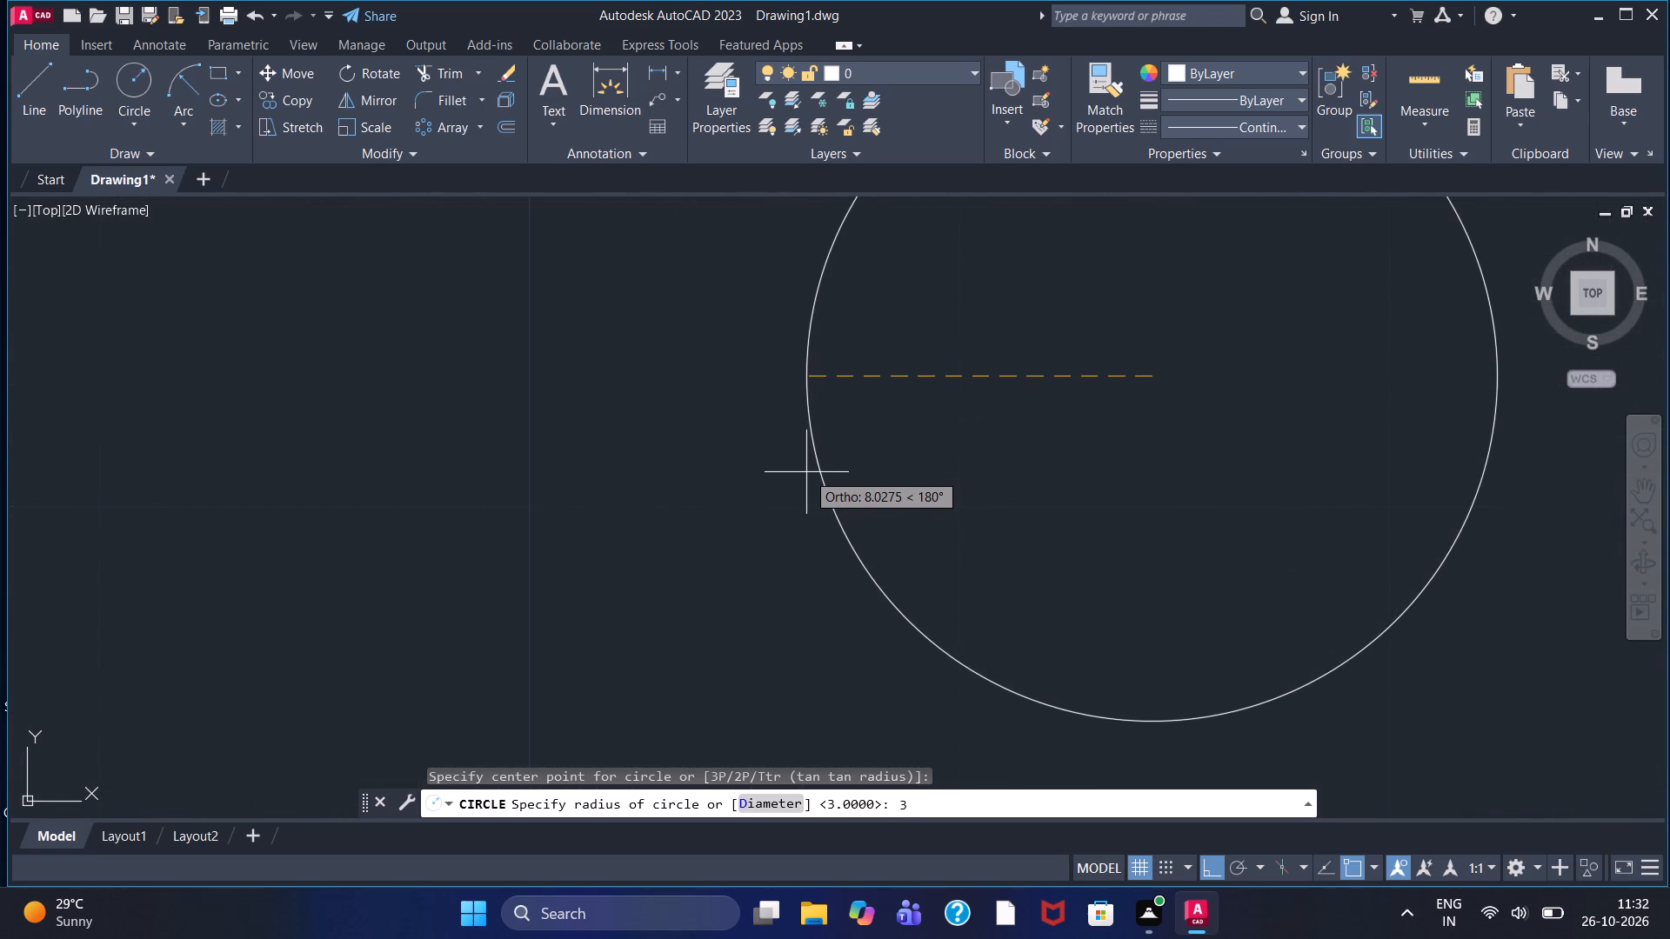
key("7")
key("Return")
Draw a horizontal line from the new circle's left quadrant through its center to just beyond its right edge.
scroll(803, 474, "down", 4)
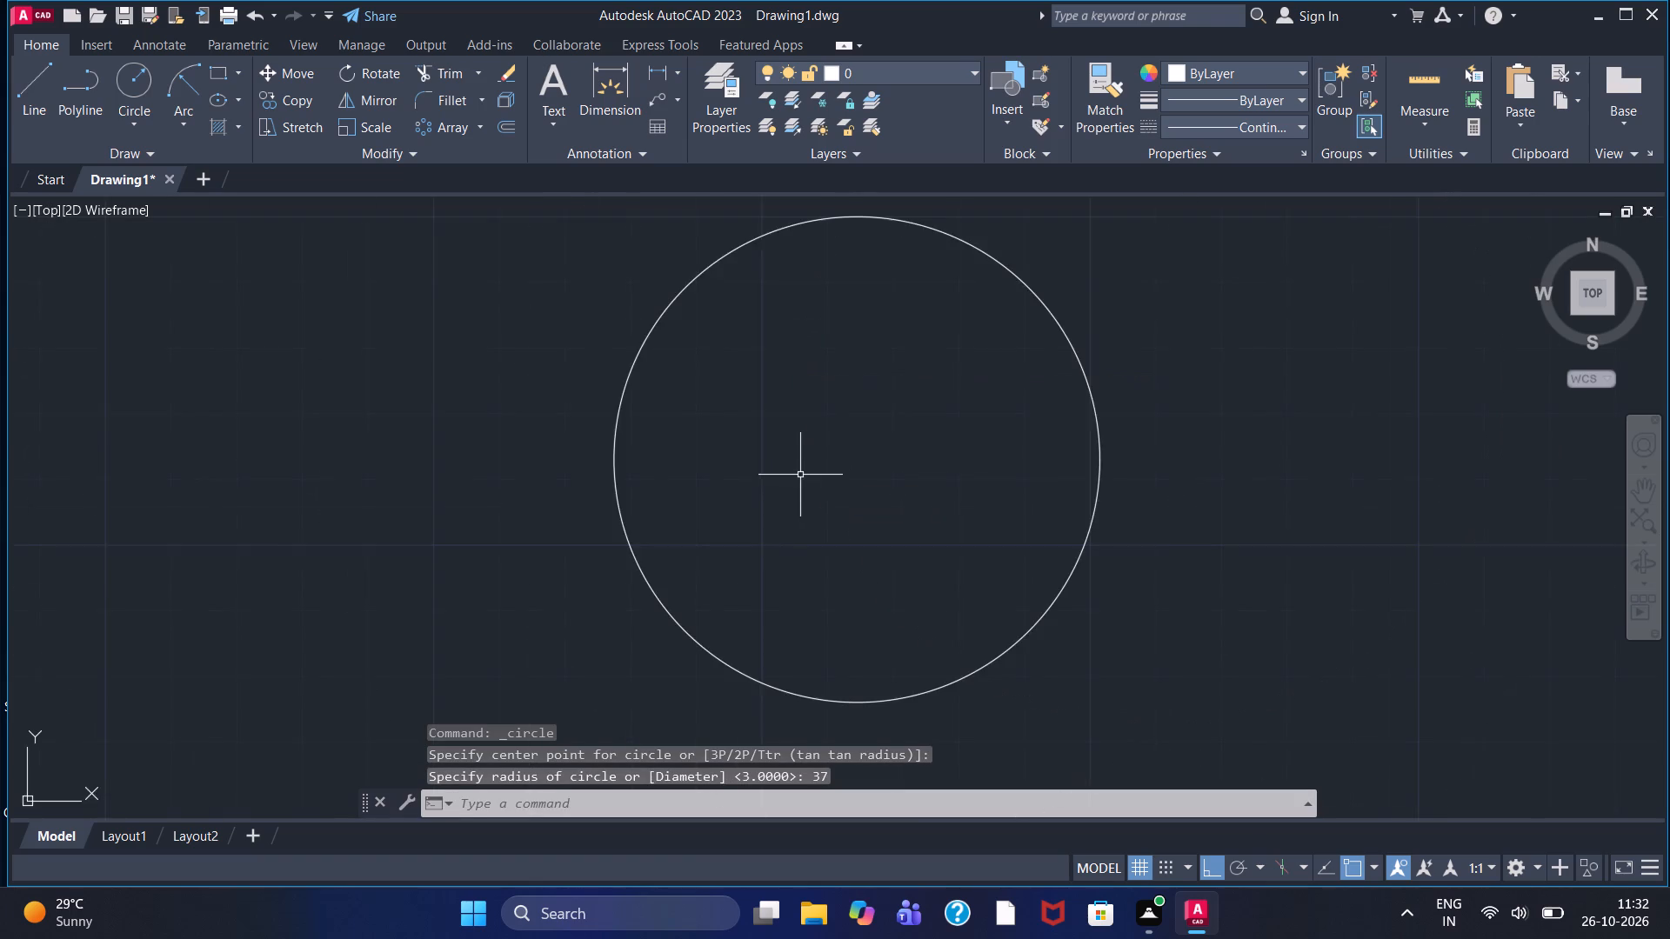
scroll(796, 476, "down", 1)
middle_click_drag(582, 513, 372, 510)
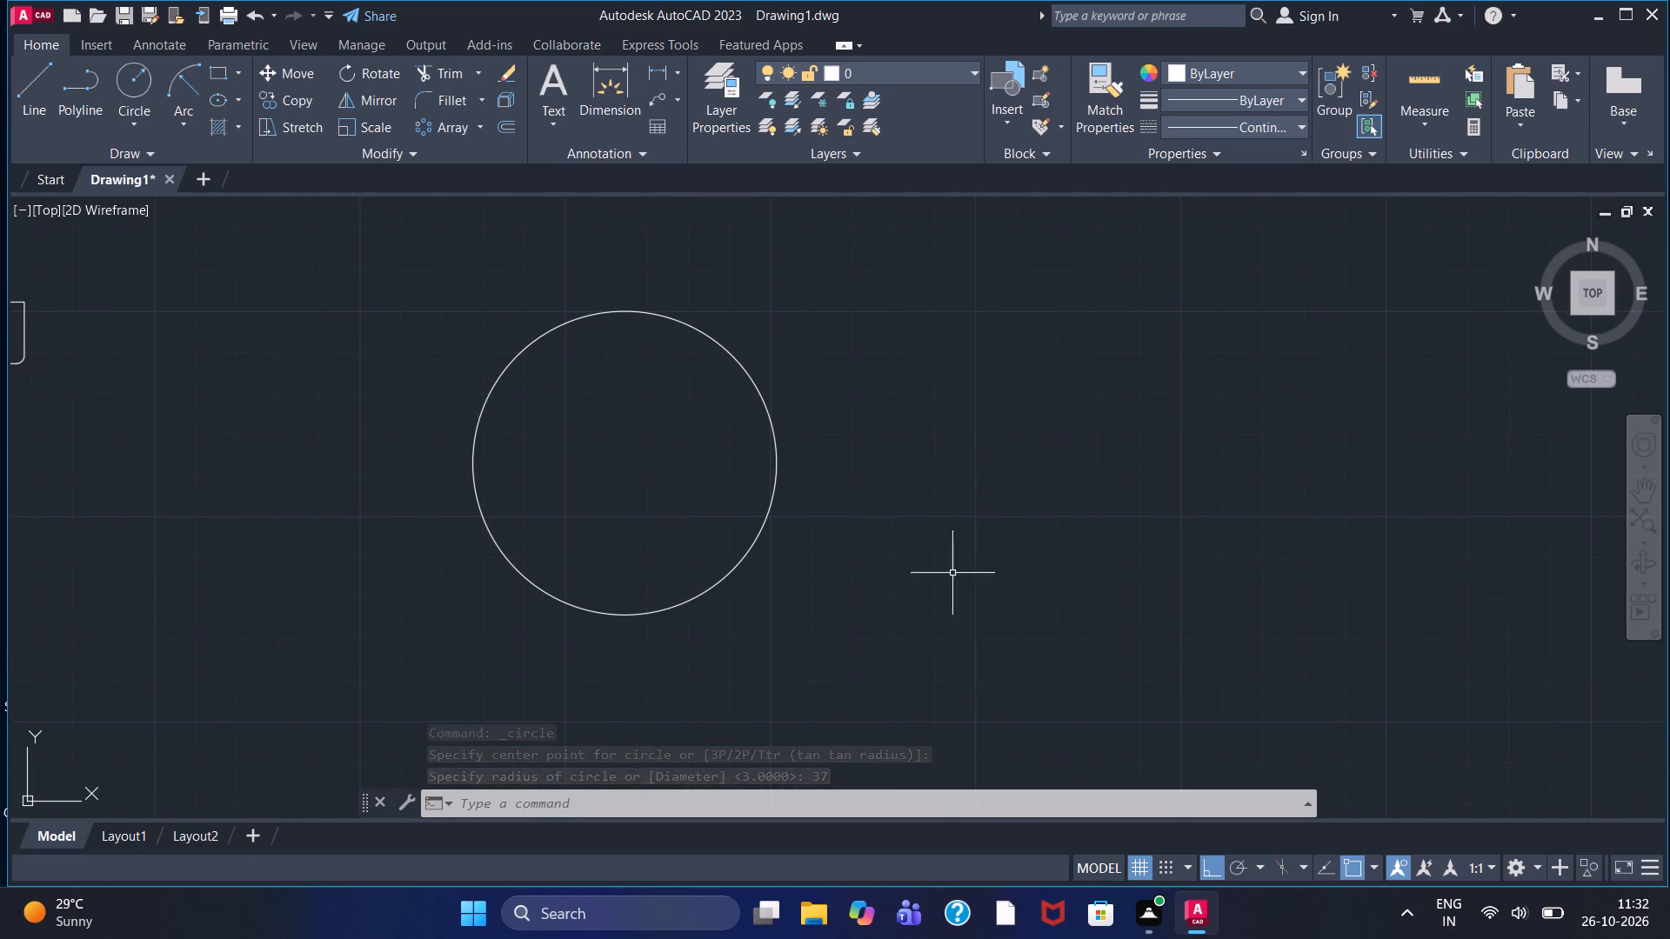
left_click(25, 86)
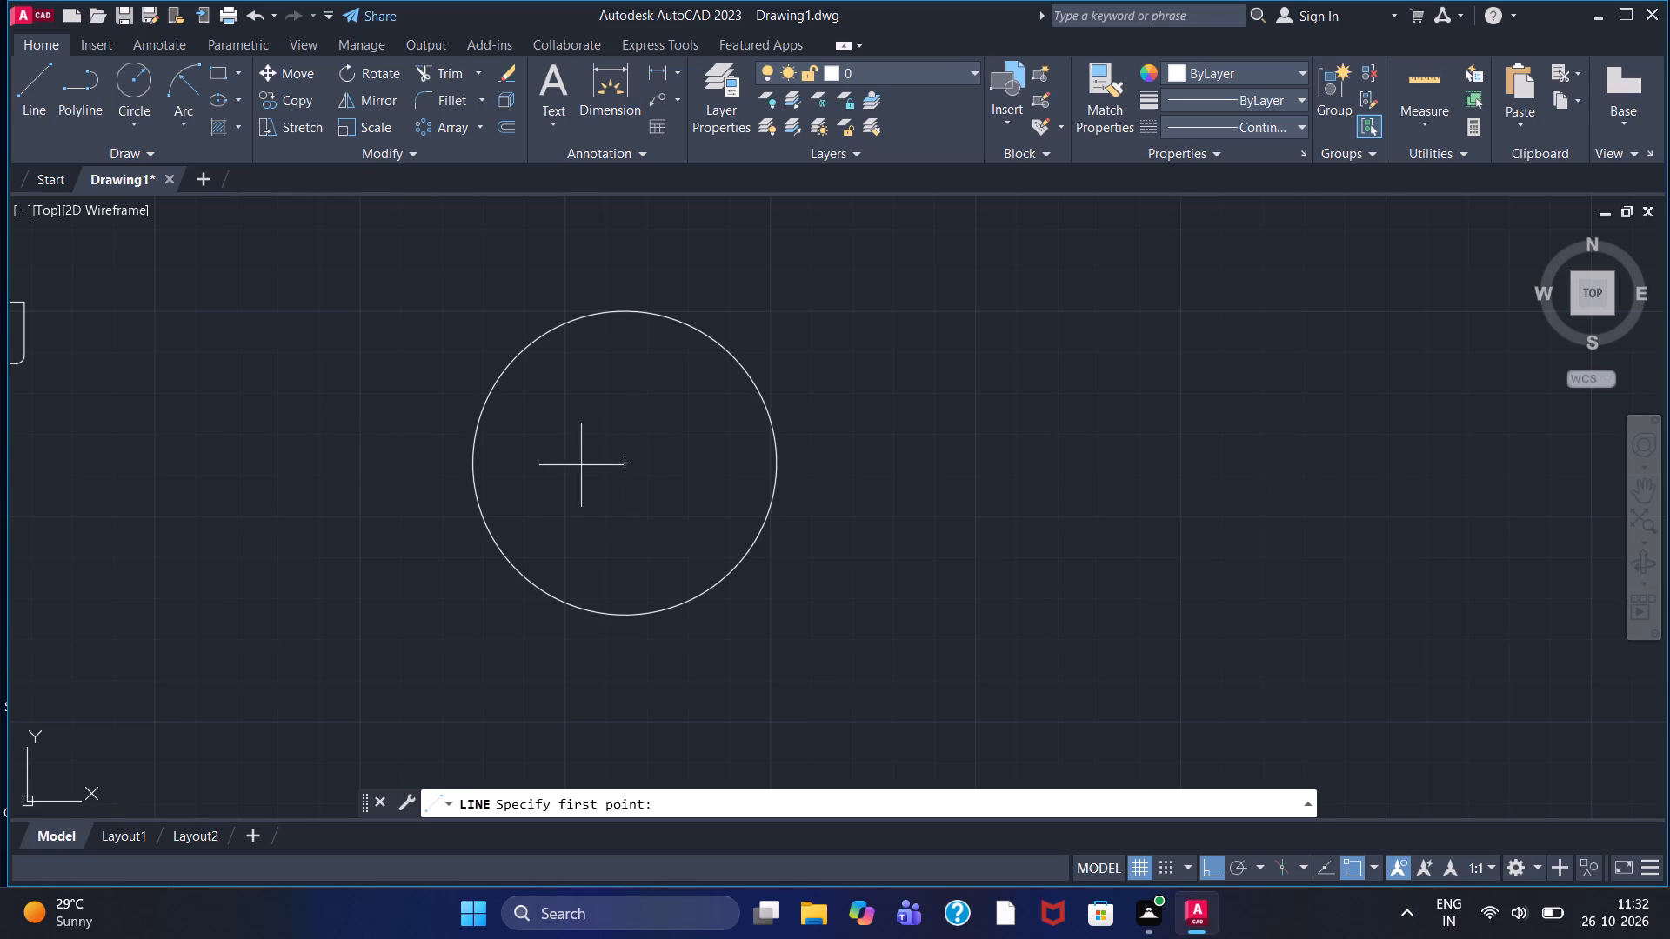
left_click(471, 464)
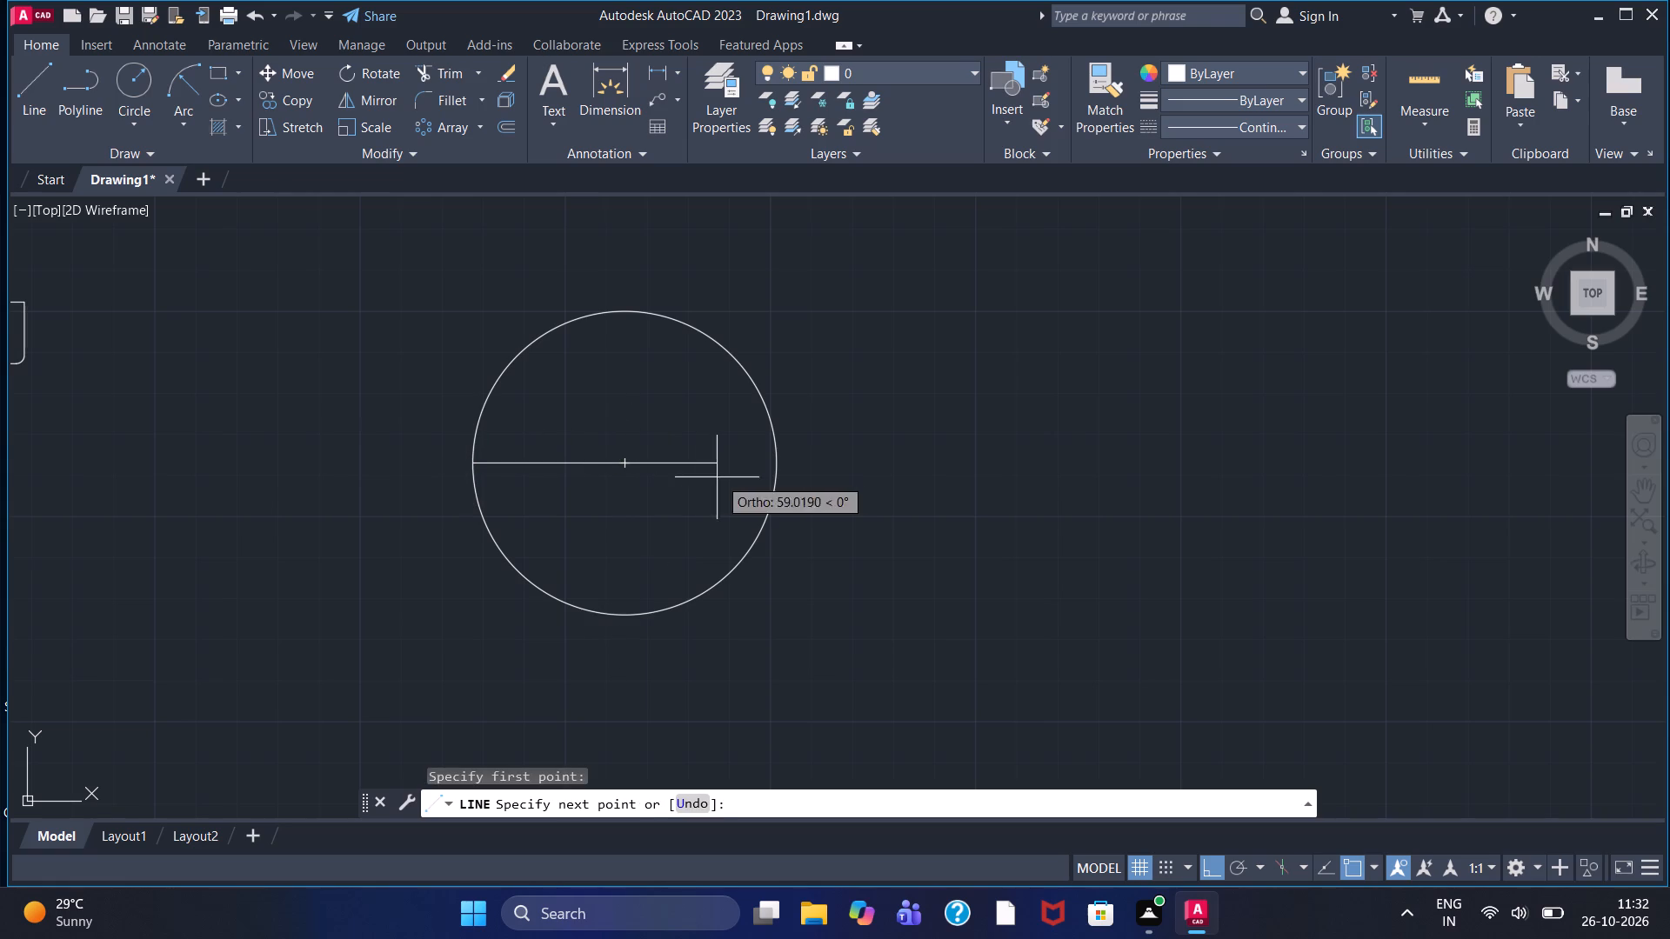
left_click(807, 479)
right_click(807, 479)
left_click(843, 486)
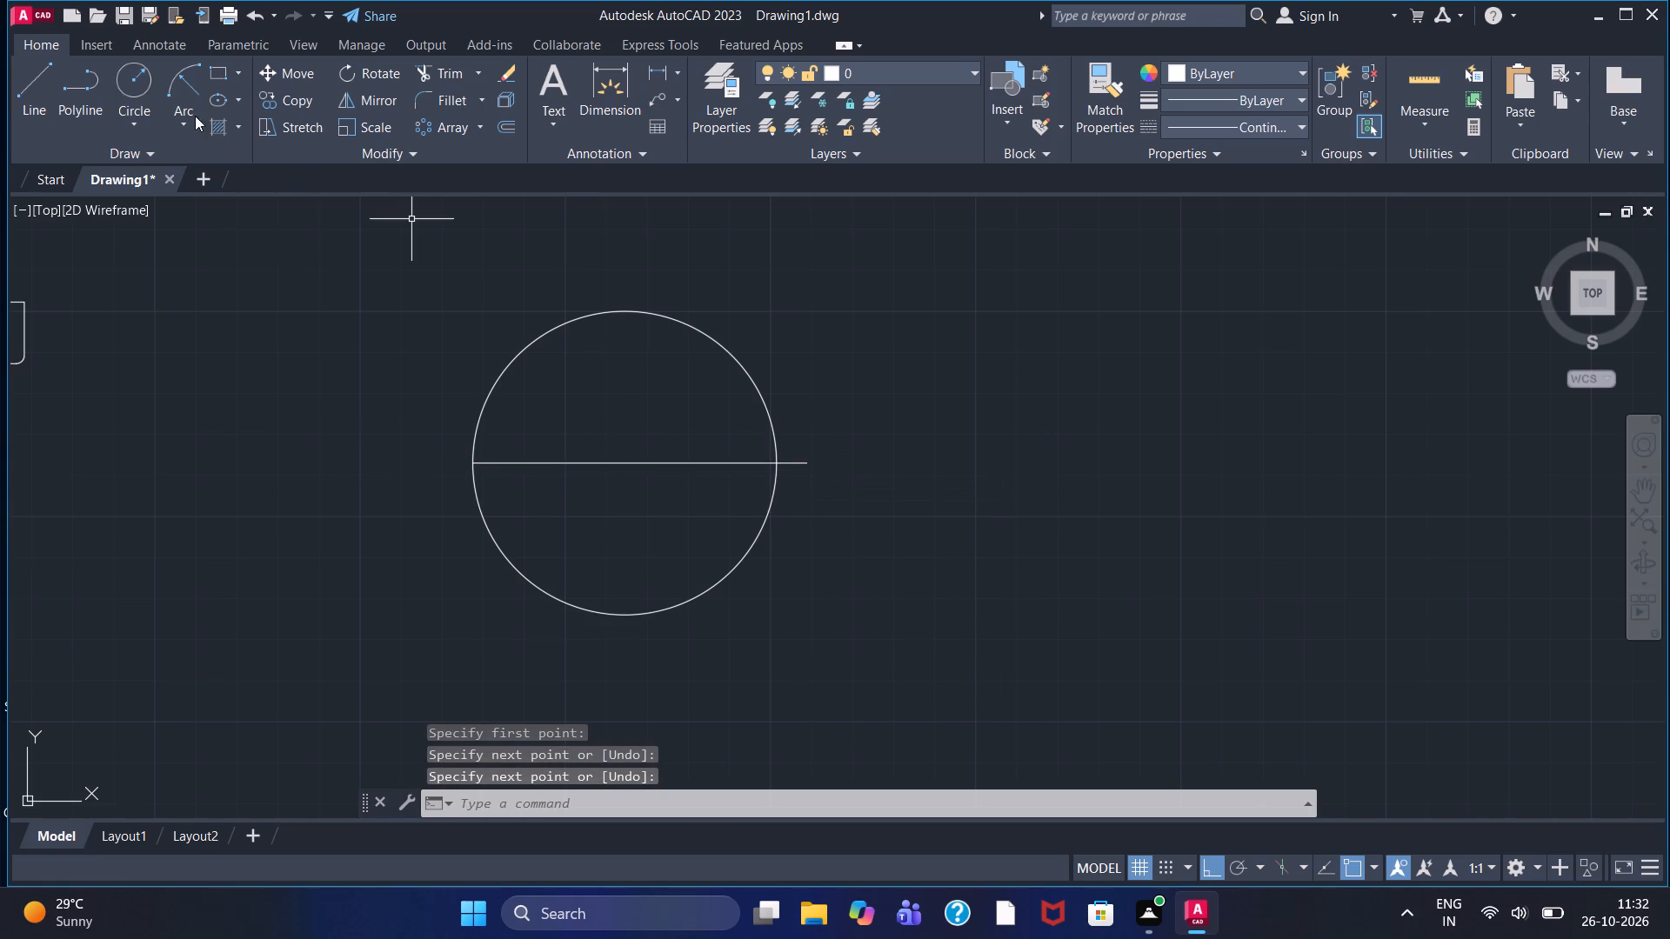
Offset the radius 37 circle outward using the Through option, placing a slightly larger concentric circle just inside the horizontal line's right end.
left_click(503, 129)
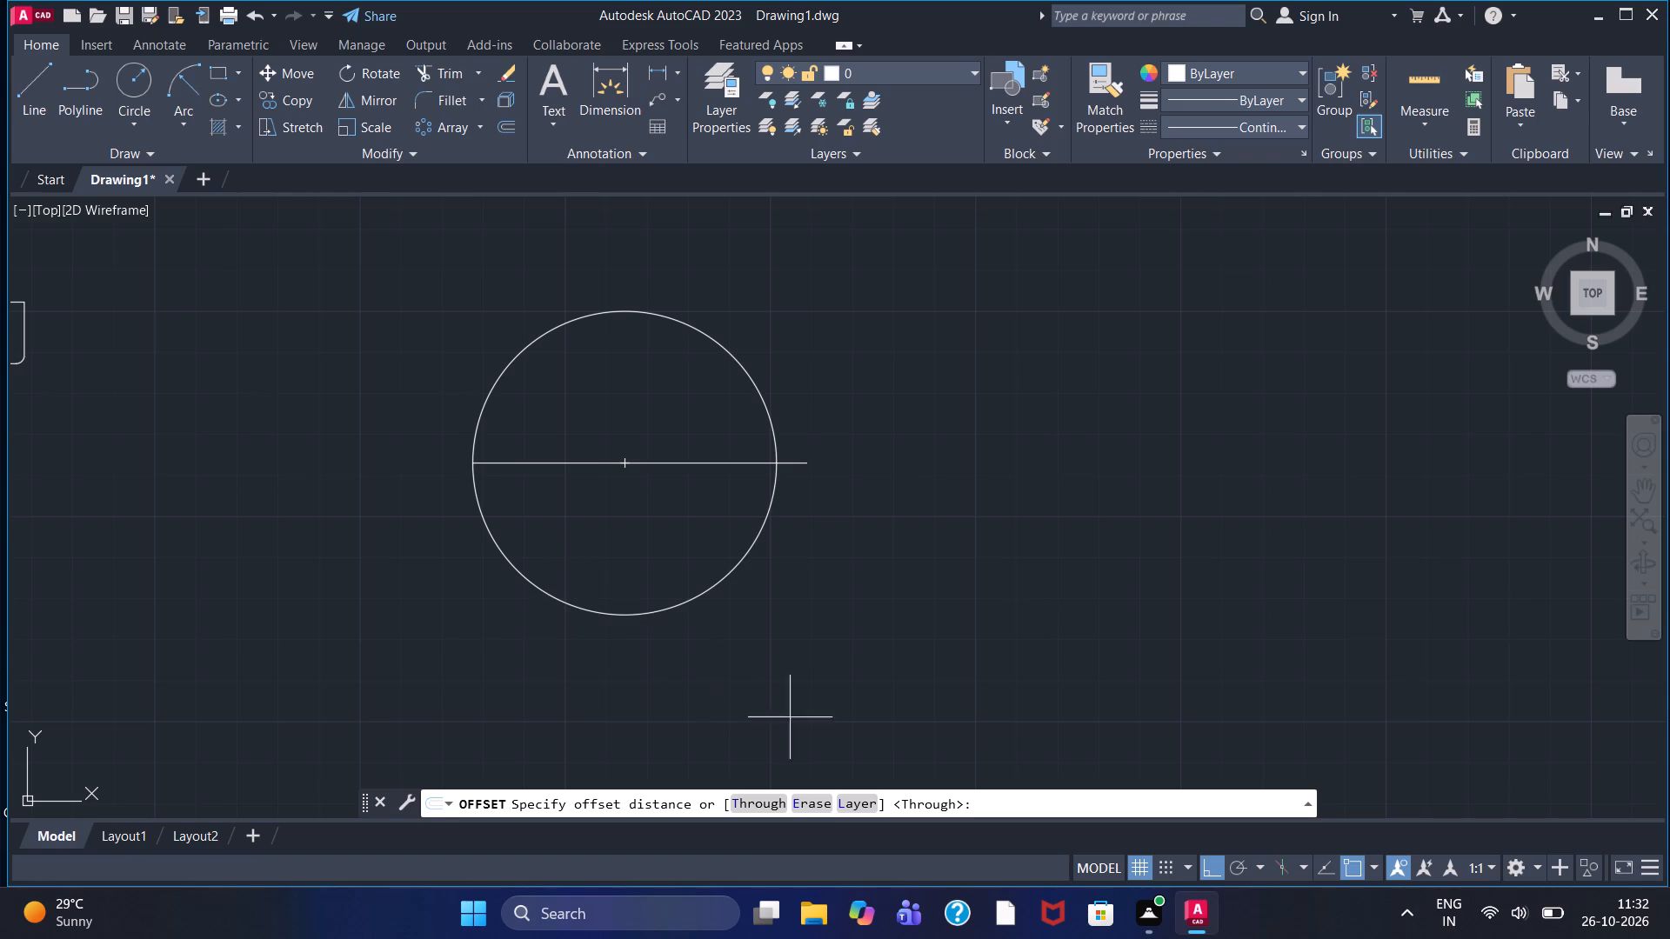
left_click(760, 802)
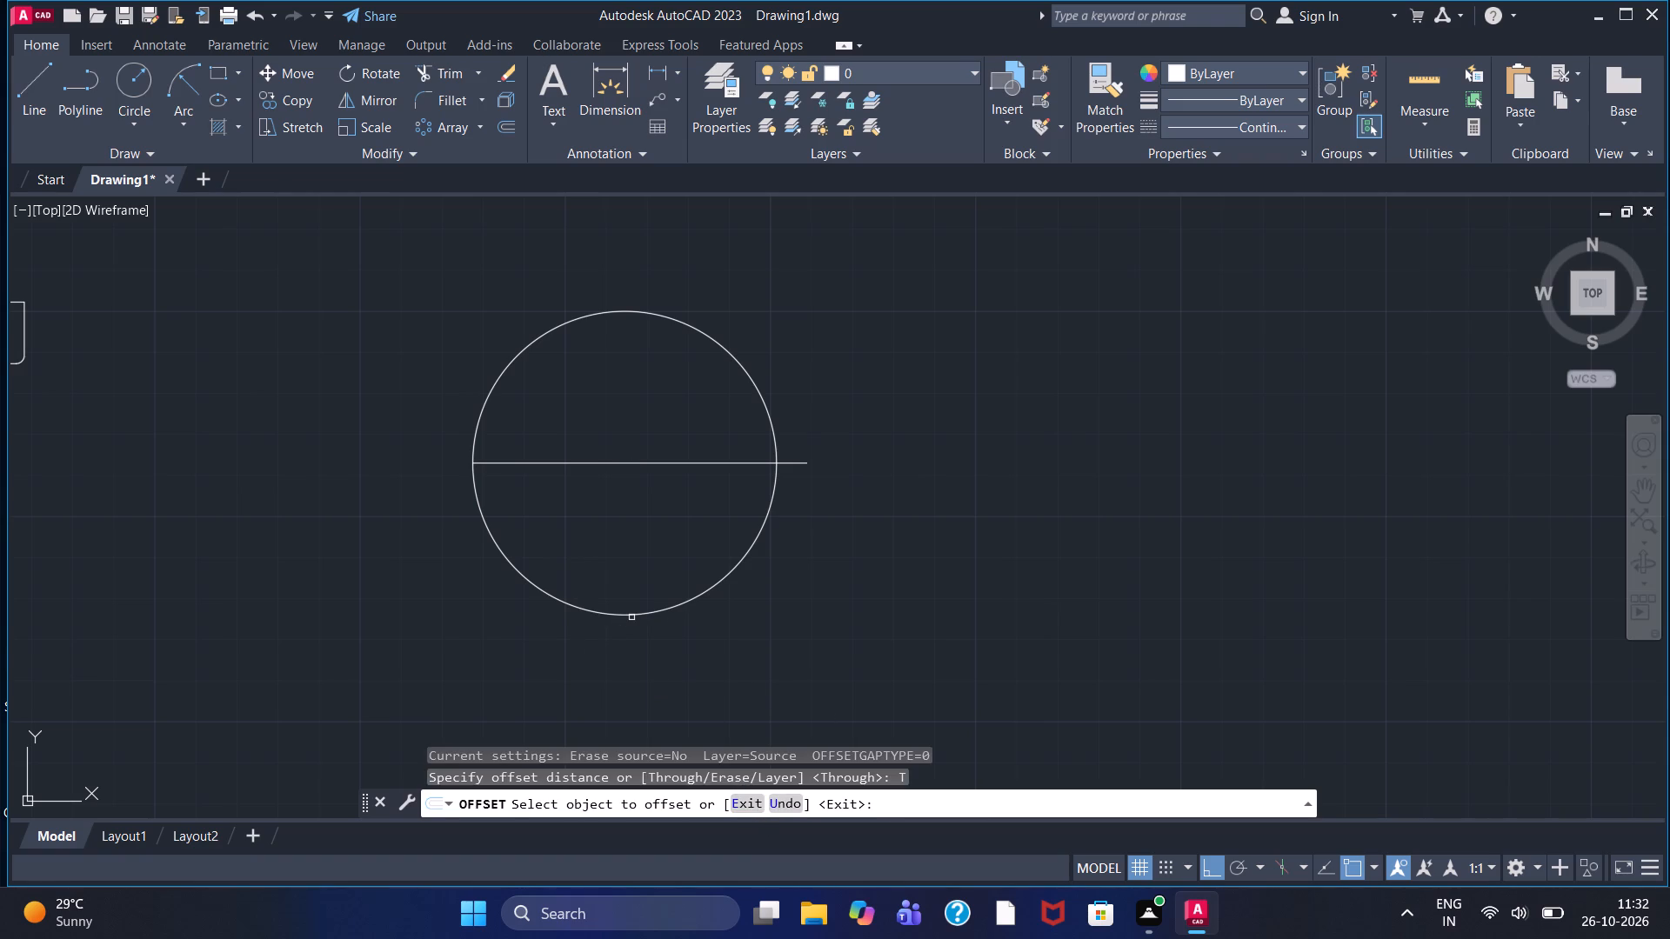
left_click(635, 615)
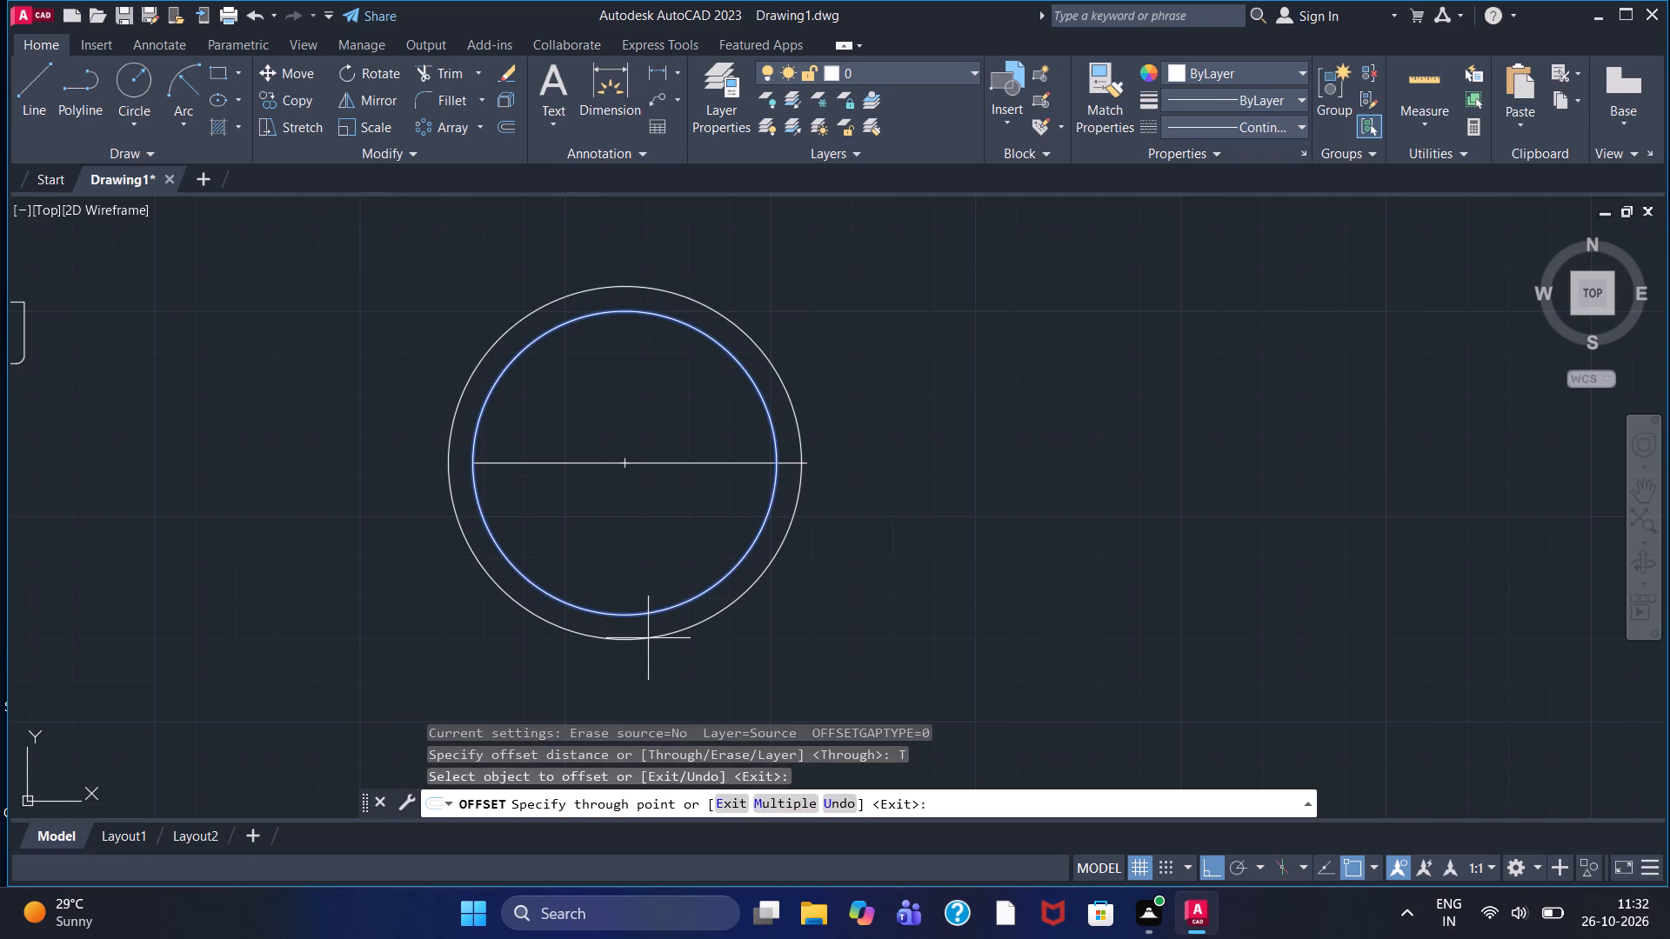
left_click(648, 638)
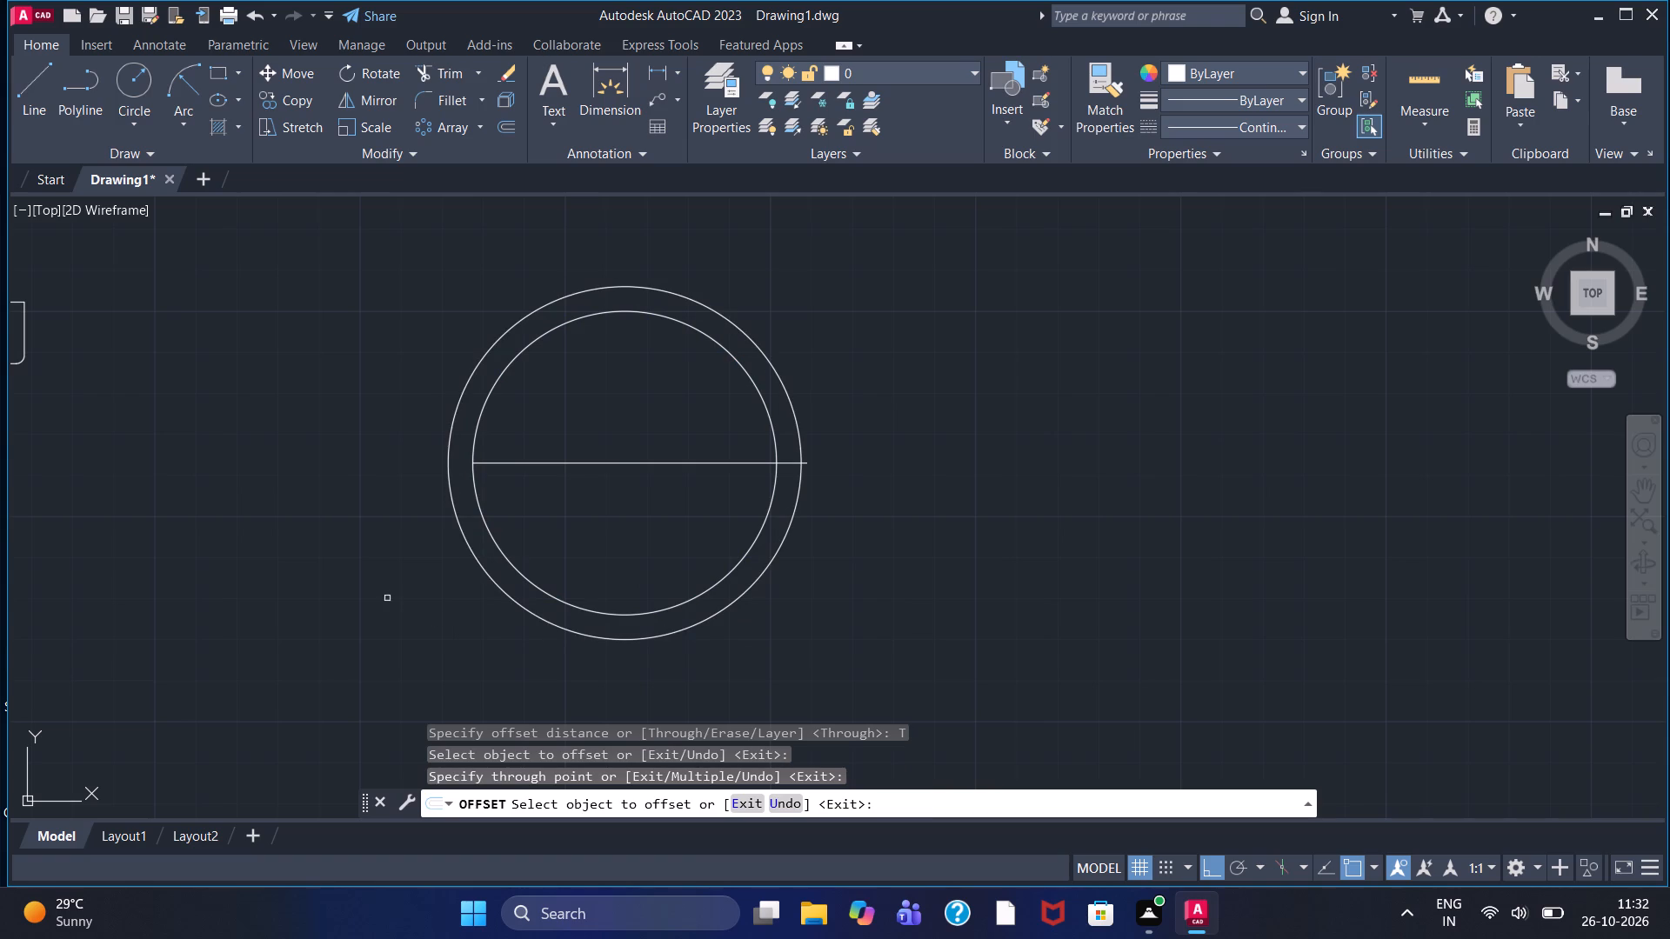
Delete the horizontal line that runs through the two concentric circles.
left_click(30, 105)
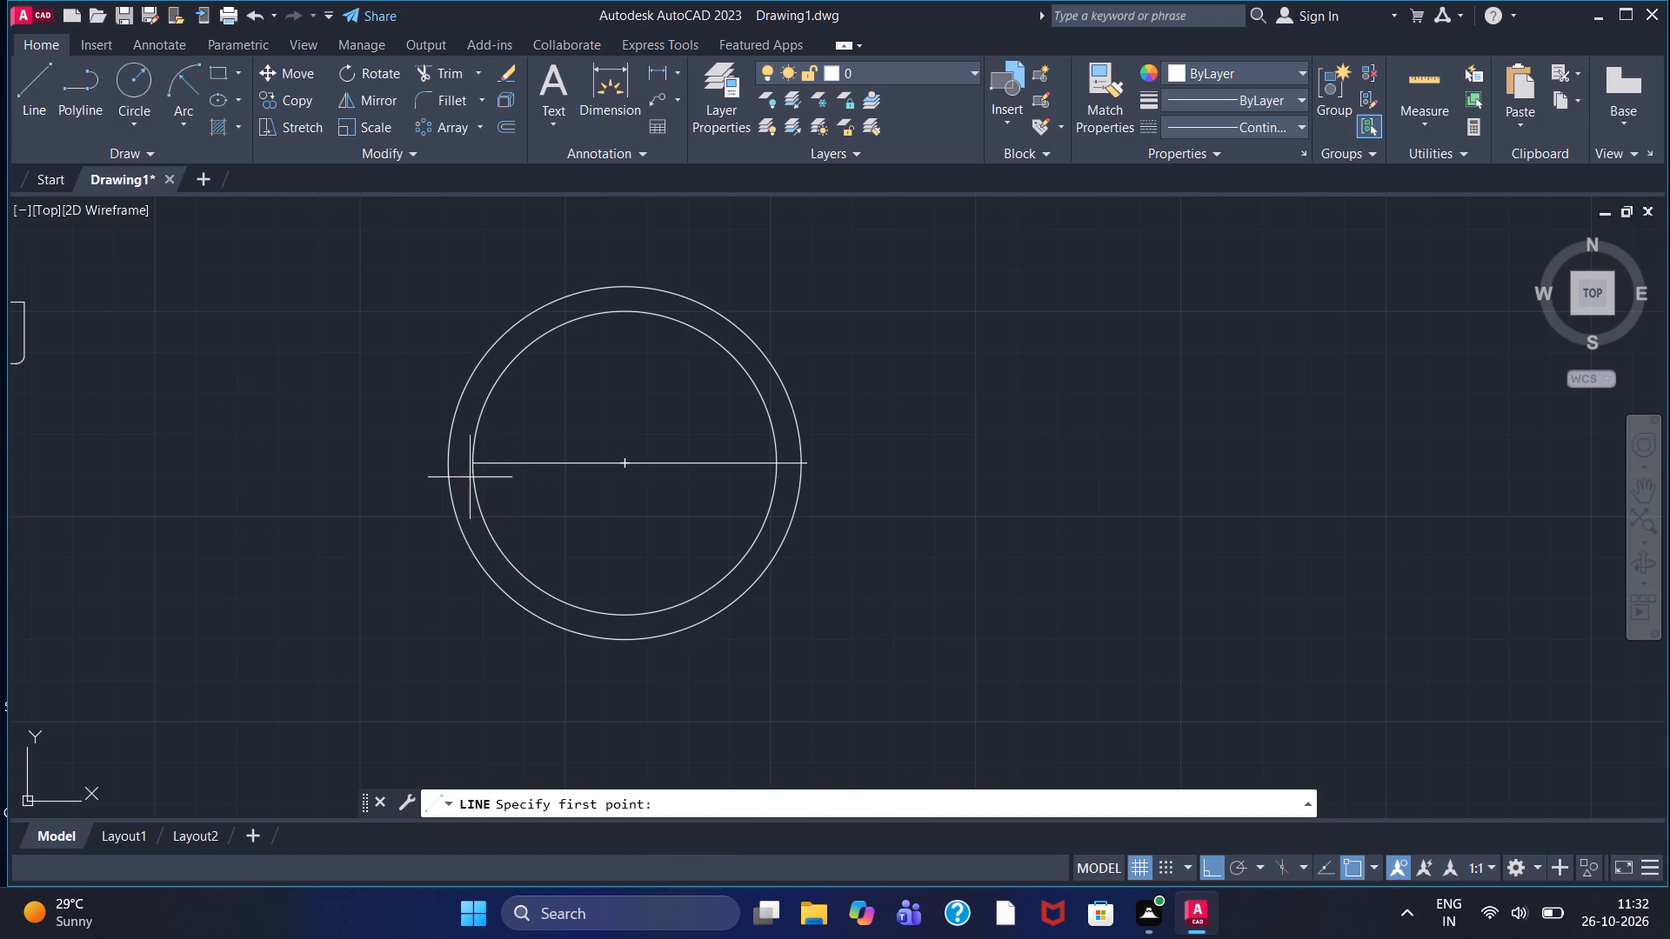
key("Escape")
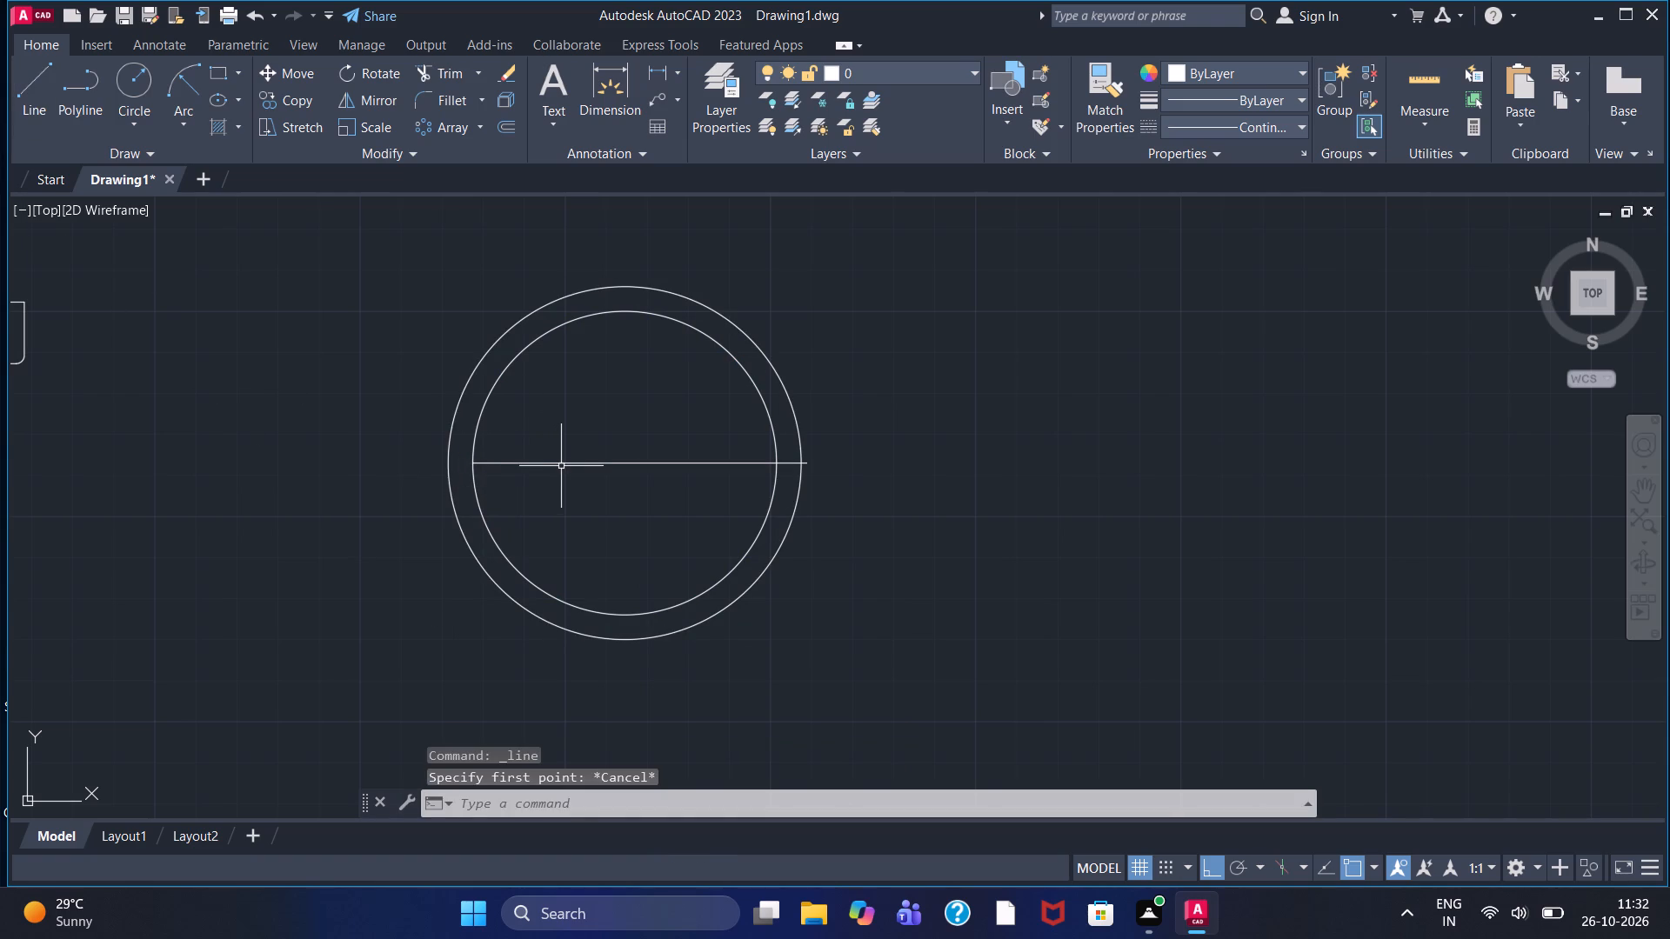
left_click(571, 463)
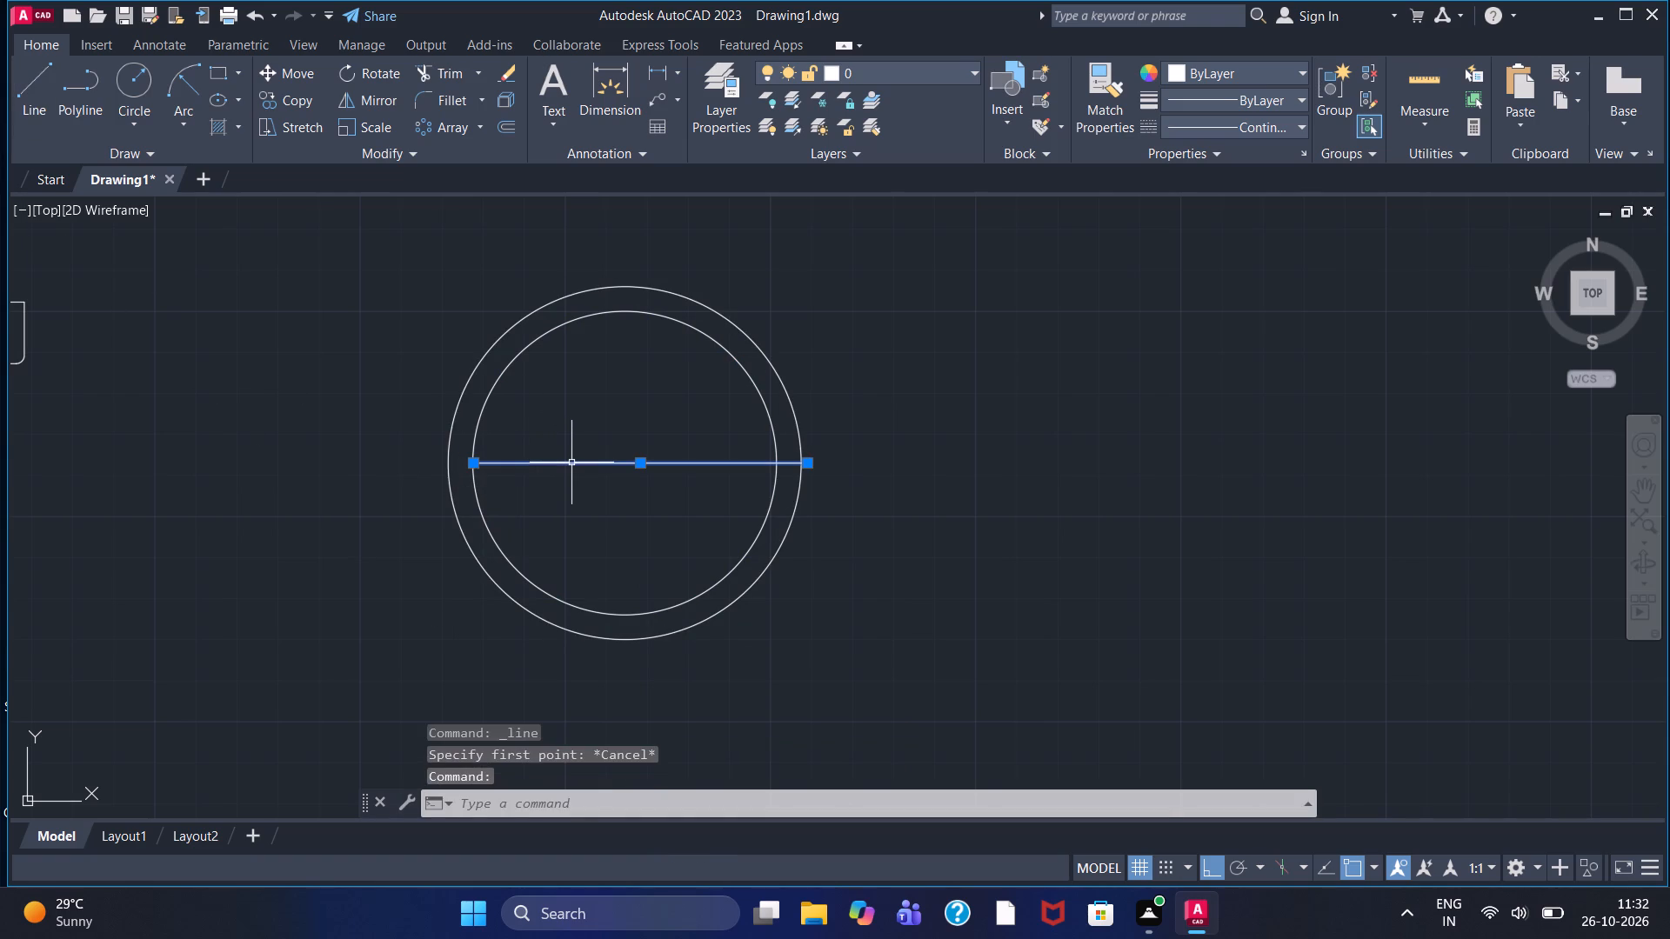
key("Delete")
Draw a horizontal line through the center, from the outer circle's left quadrant to its right quadrant.
left_click(36, 94)
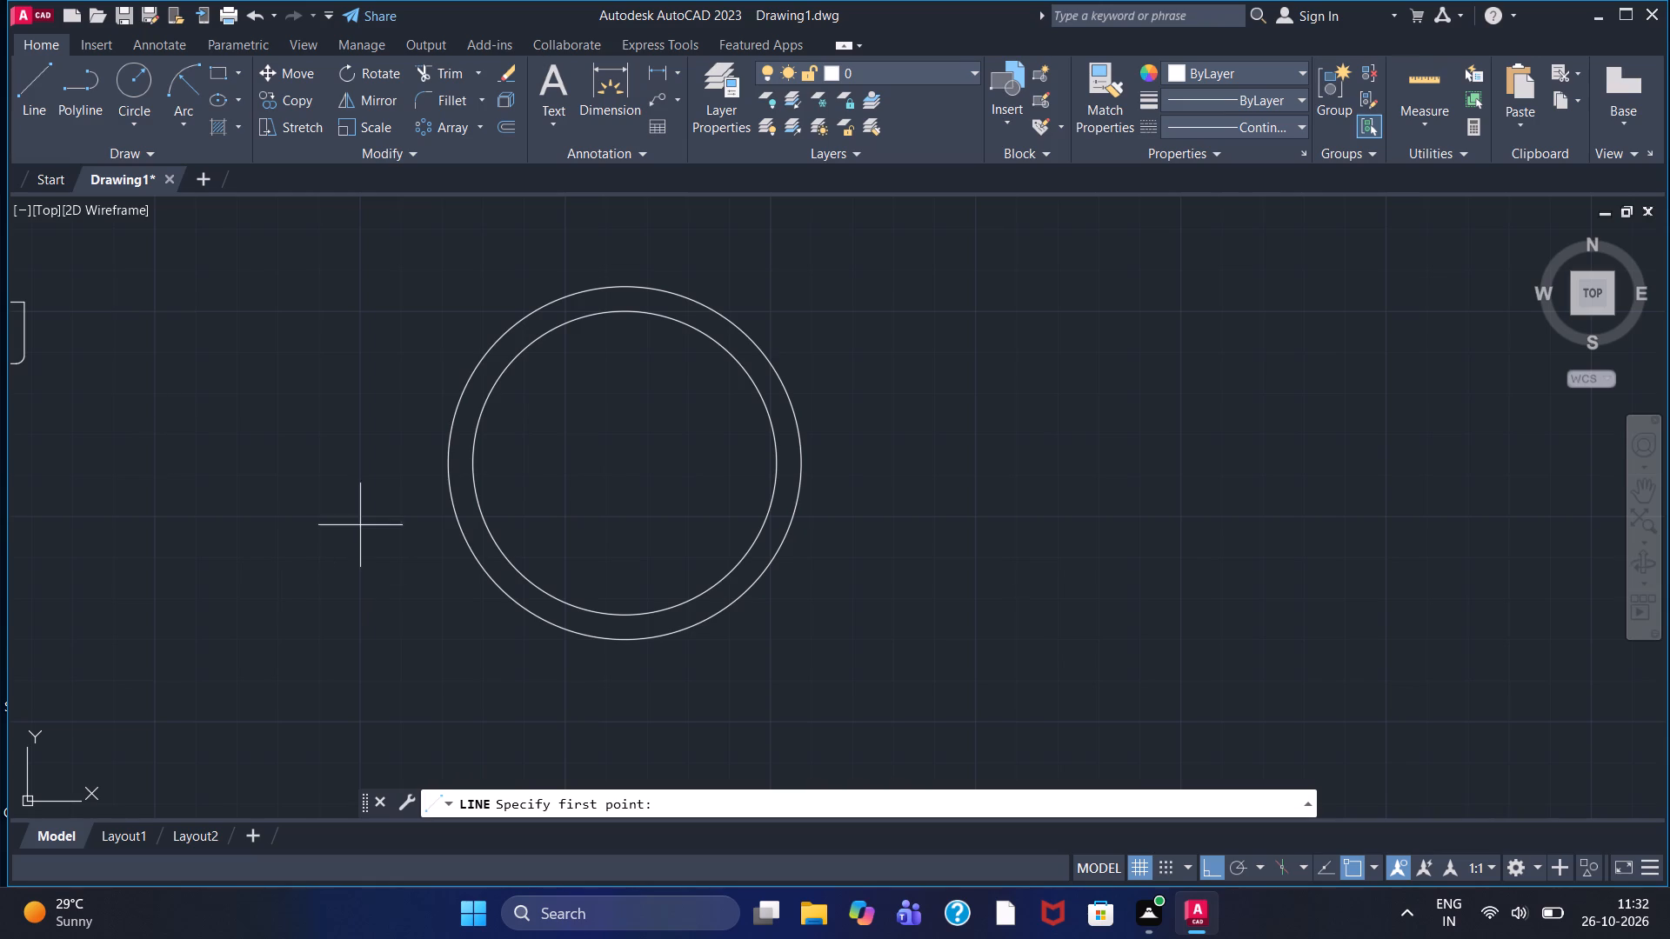
left_click(448, 465)
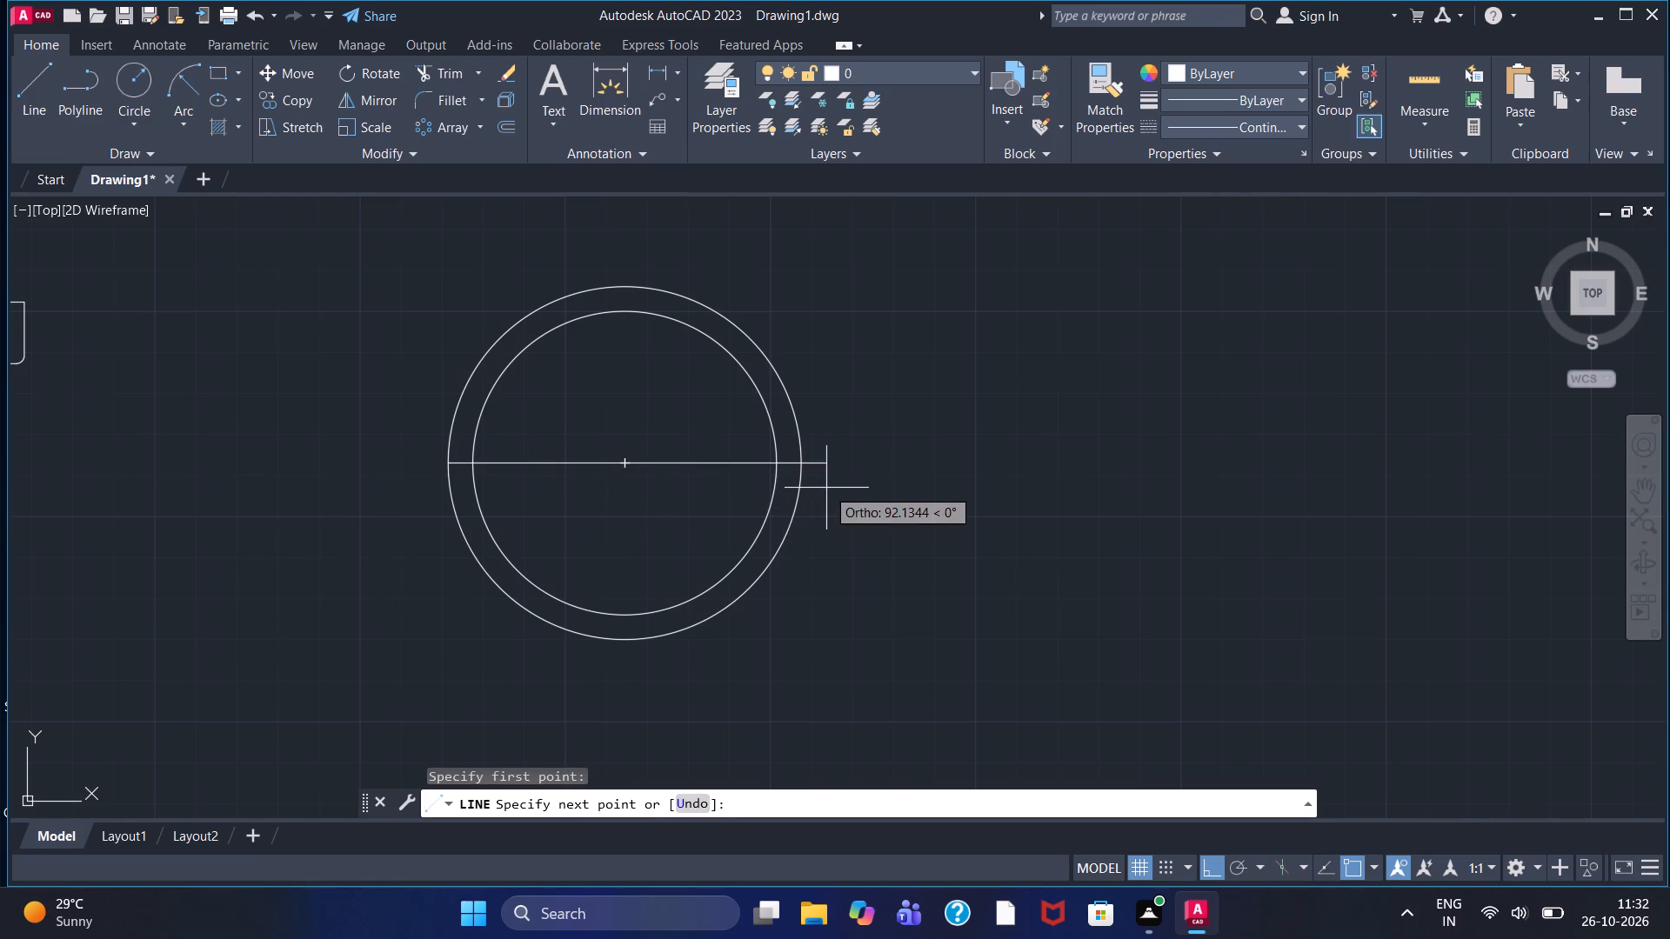
left_click(804, 463)
right_click(803, 461)
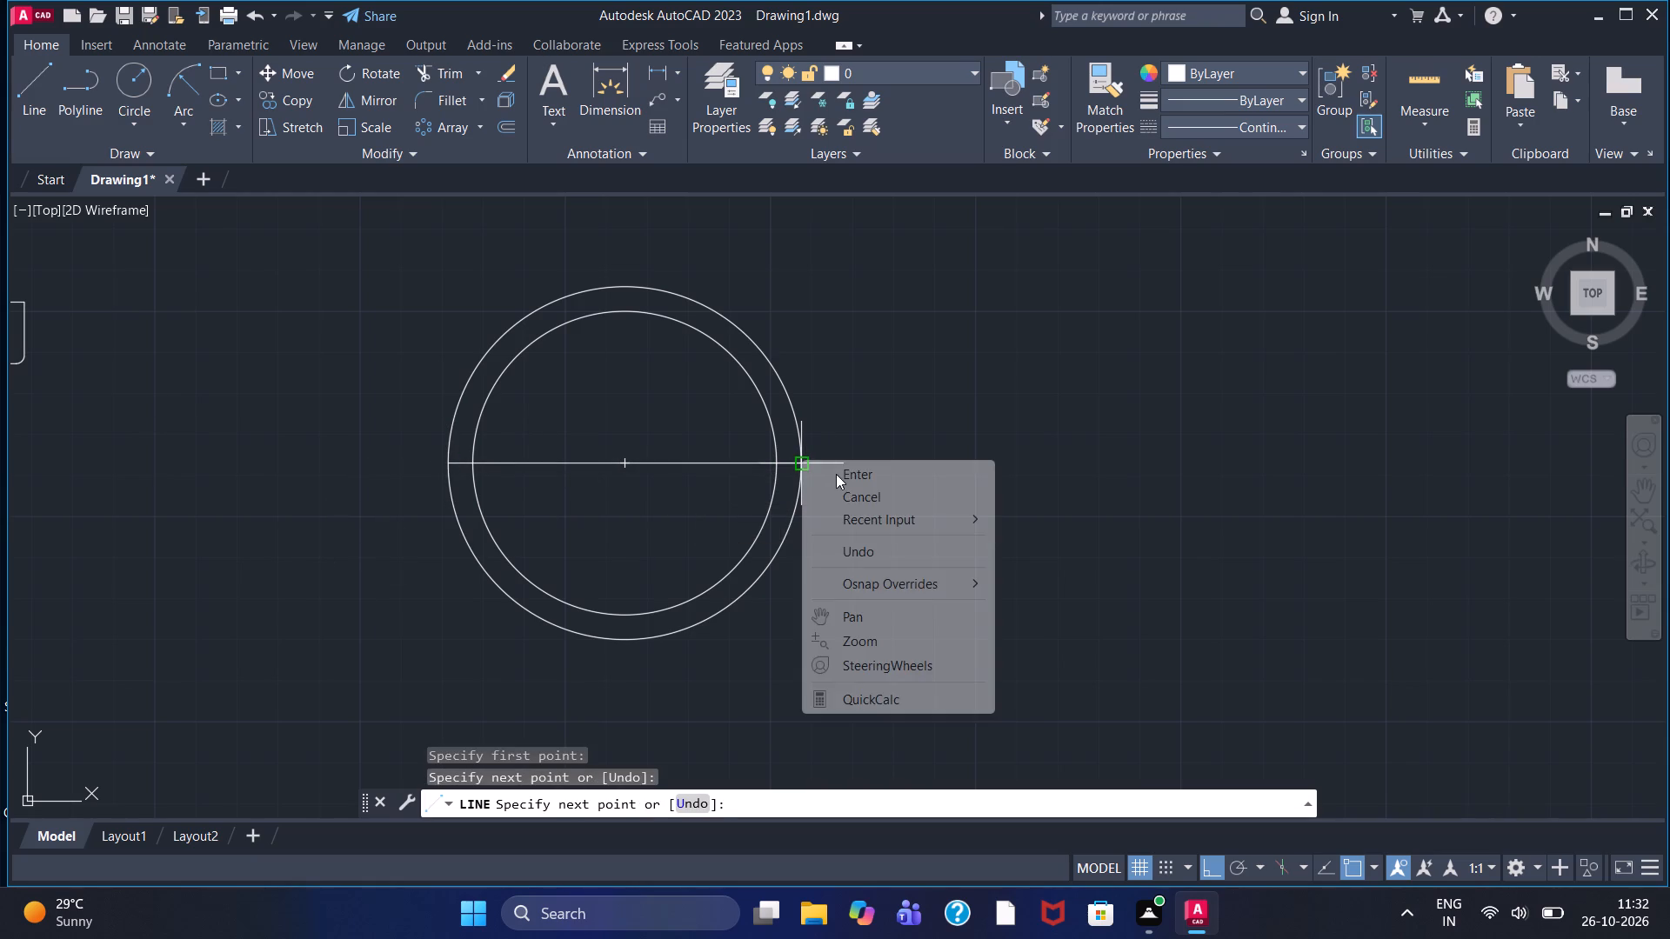
left_click(836, 474)
Trim away the upper halves of both concentric circles above the horizontal line.
left_click(451, 72)
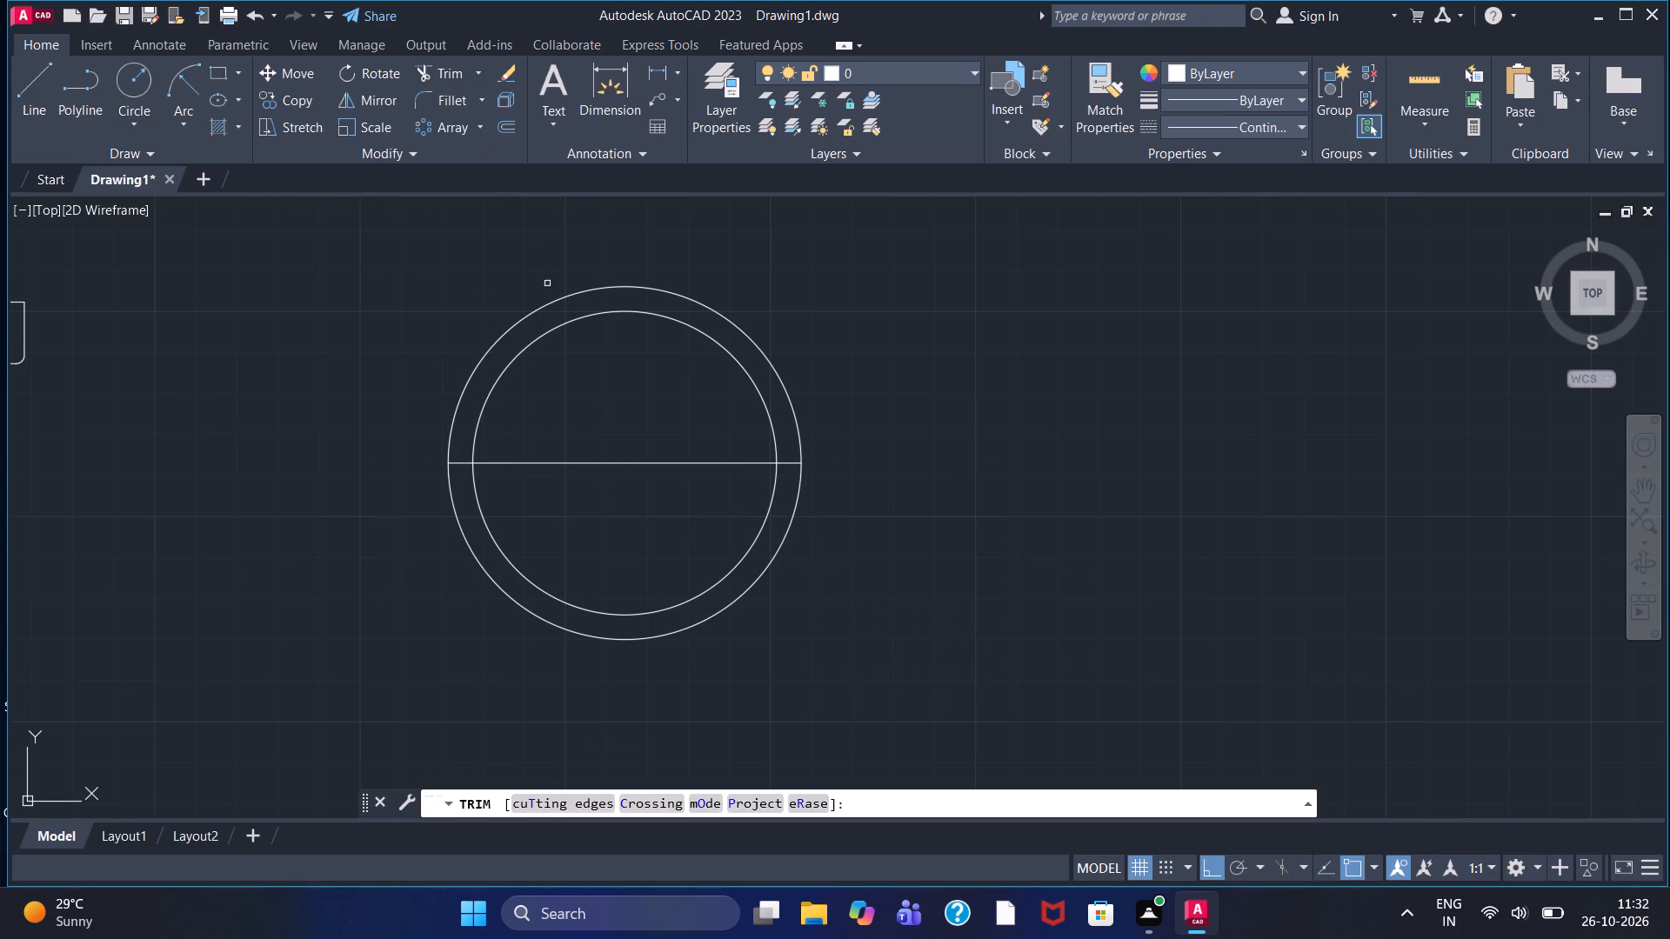
left_click(569, 296)
left_click(573, 321)
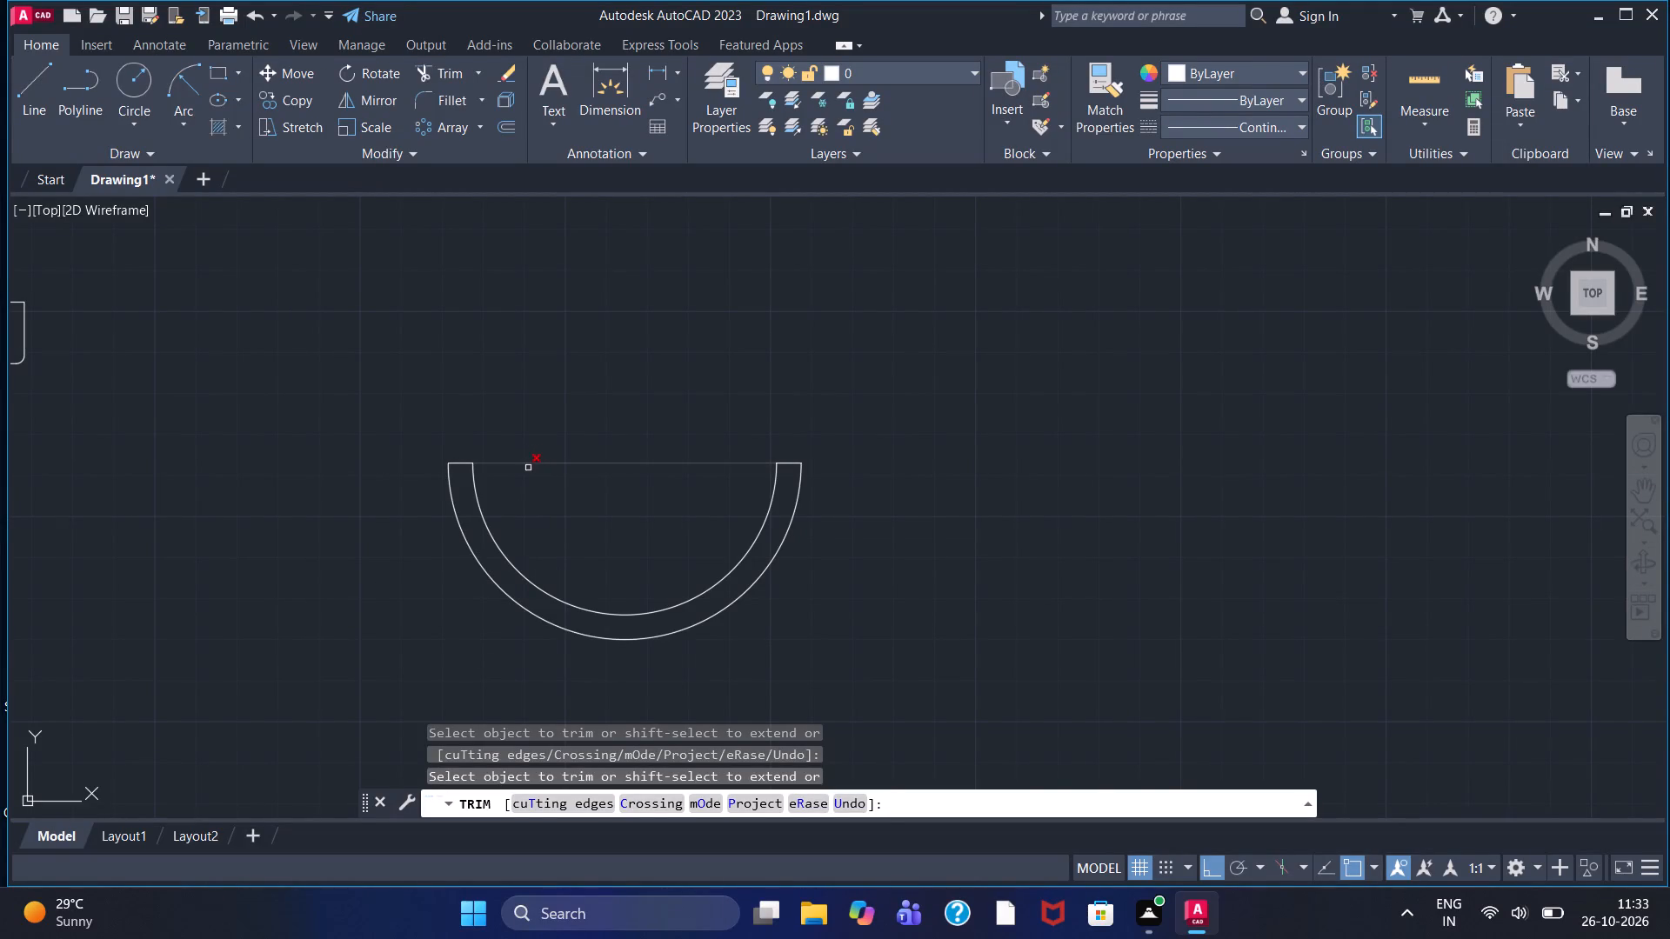
Draw a circle of radius 30 centered on the shared center of the two semicircular arcs.
left_click(144, 79)
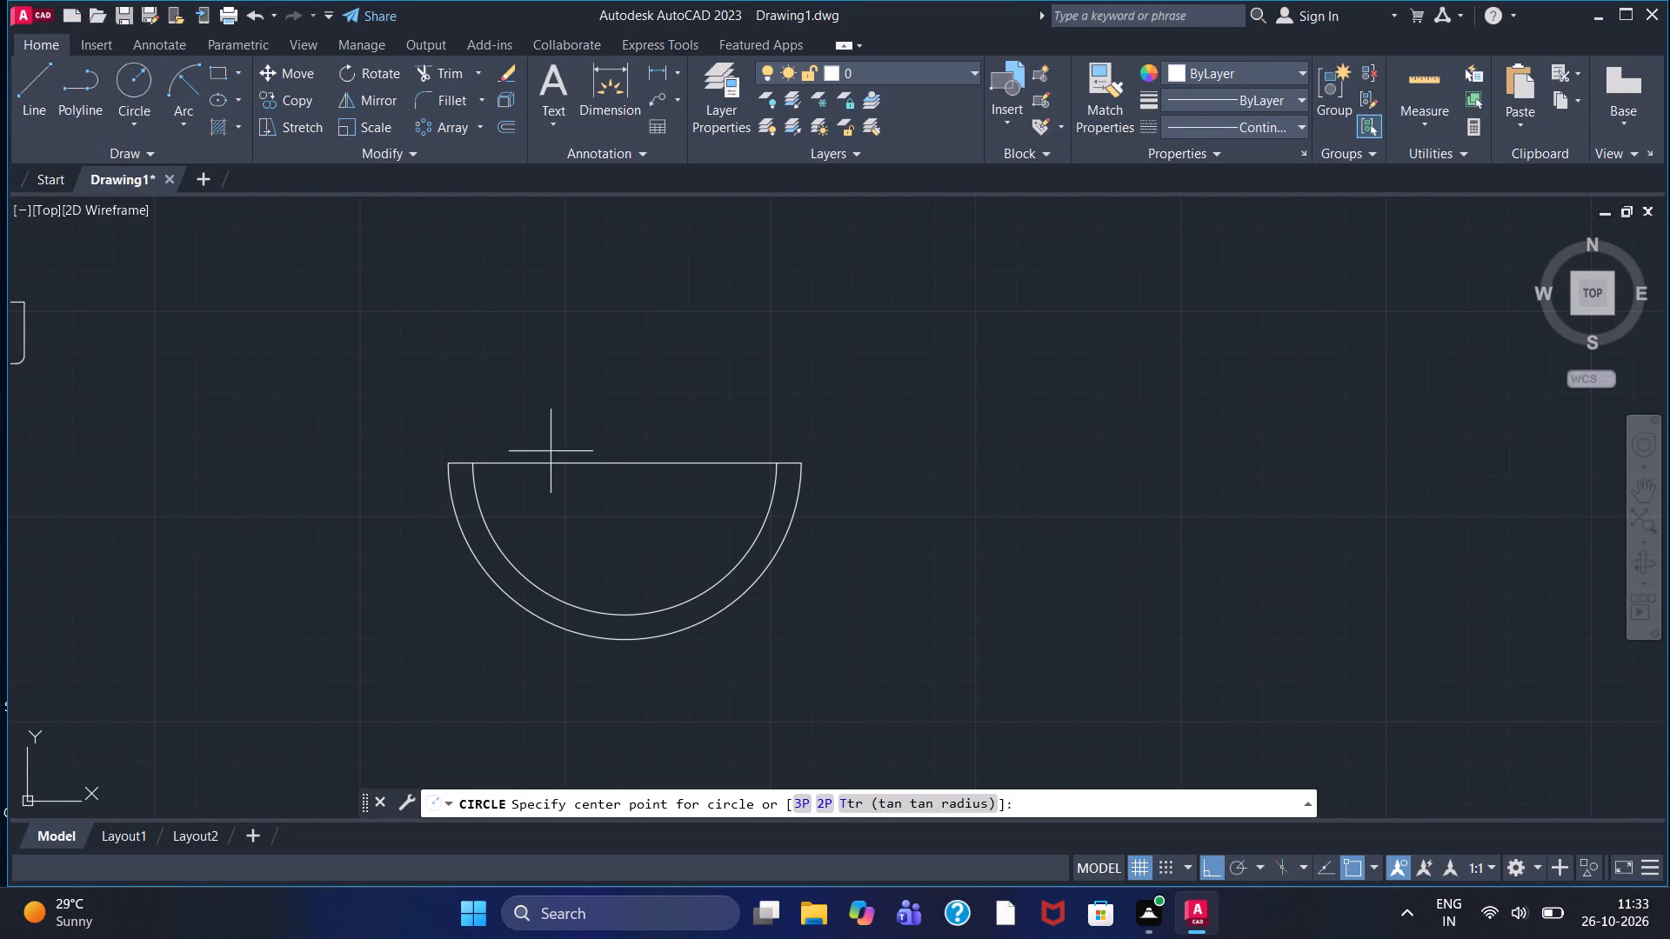
left_click(621, 466)
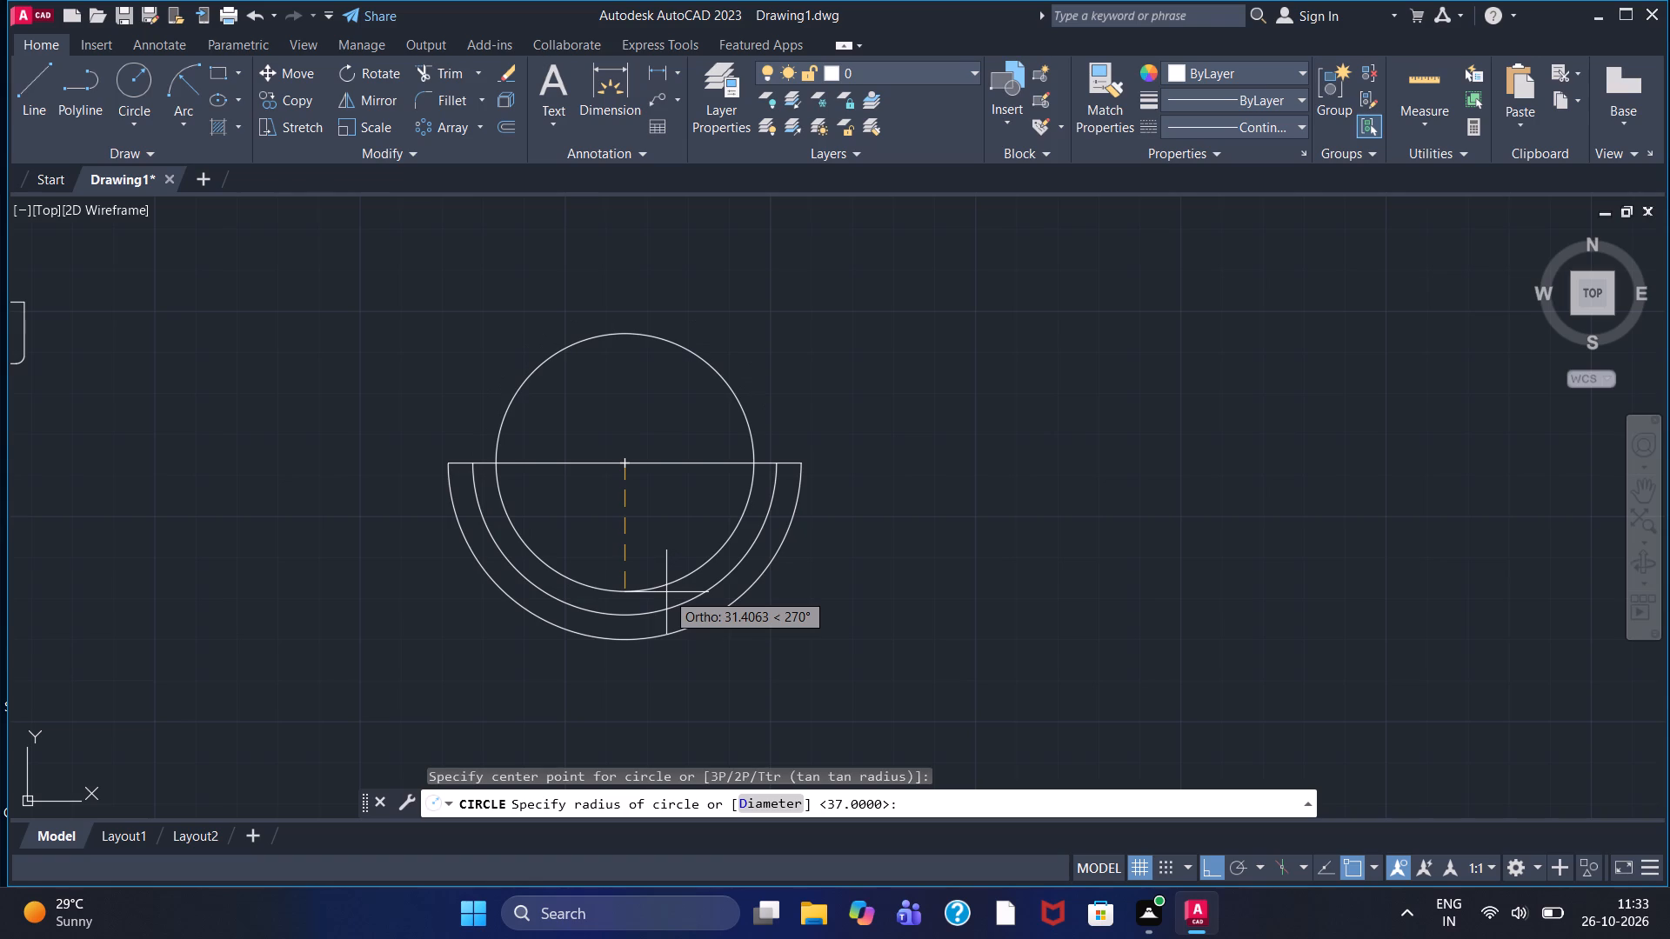
type("30")
key("Return")
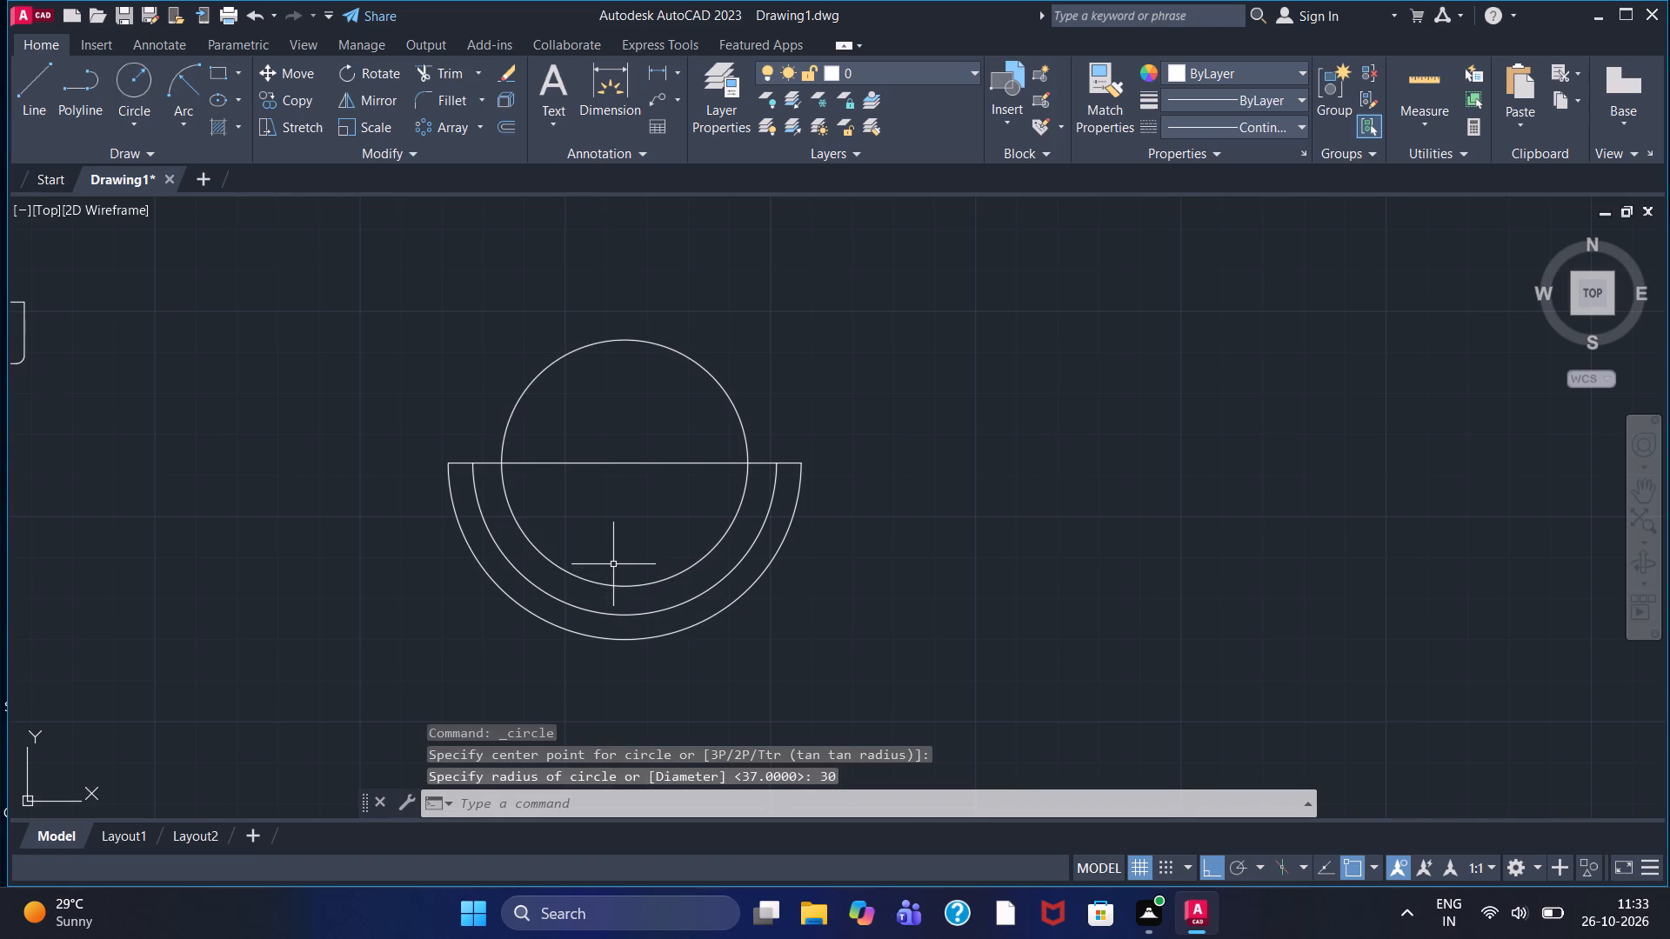
Trim the horizontal line inside the inner arc, leaving only the short caps joining the two arcs at each end.
left_click(458, 76)
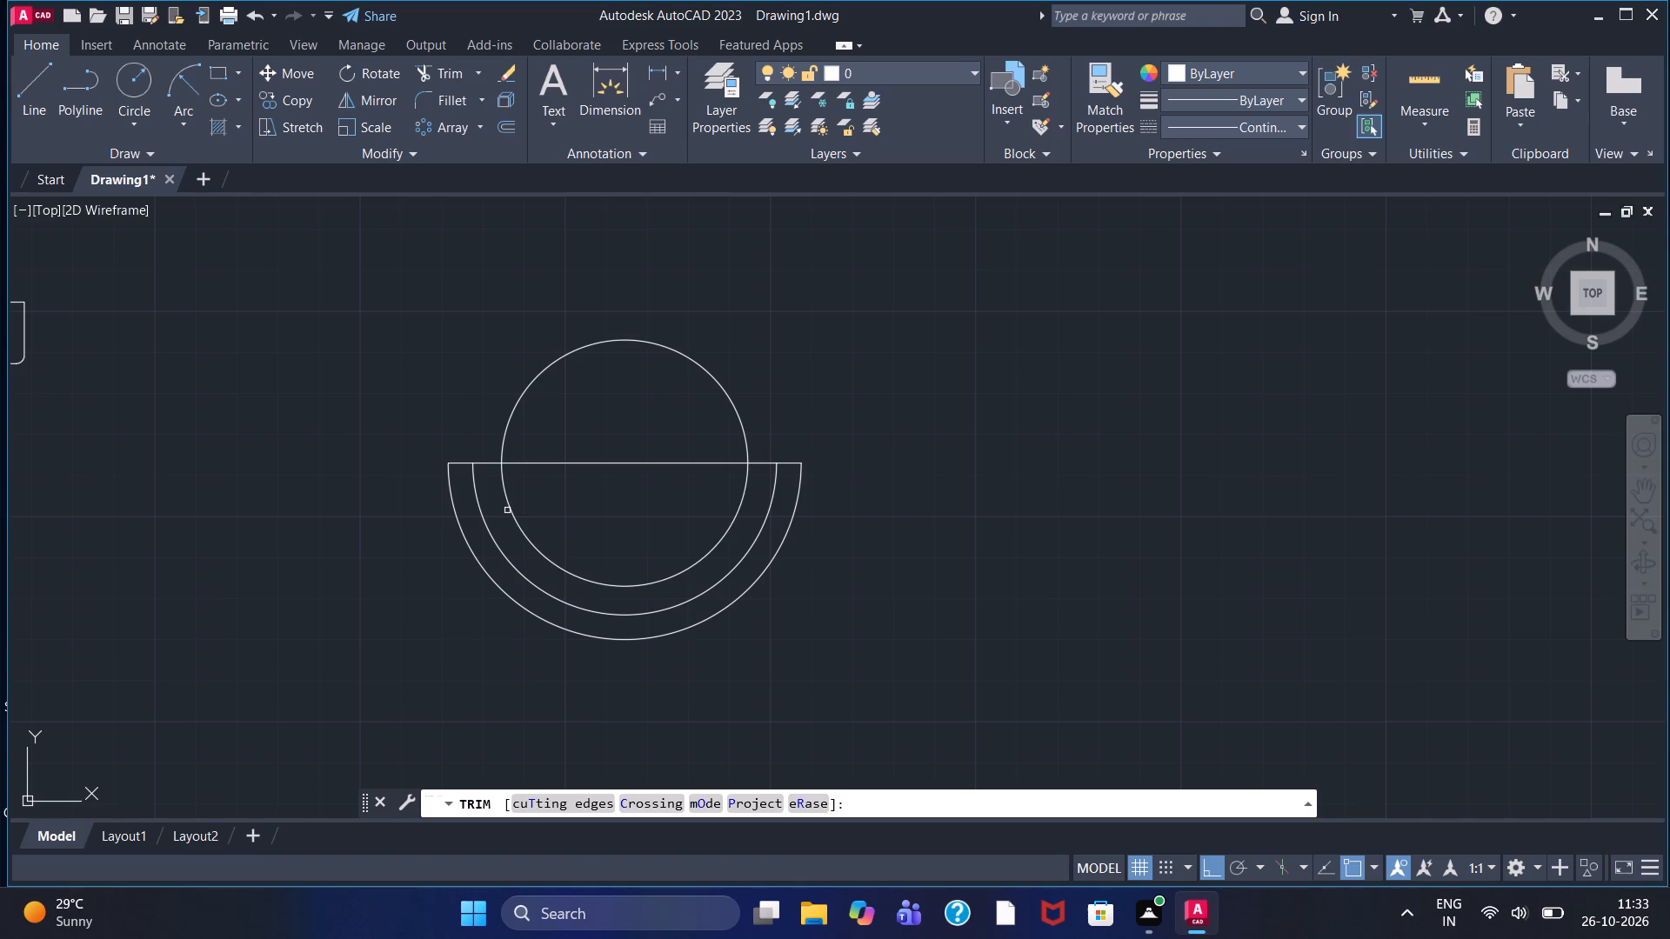
scroll(449, 523, "up", 2)
left_click(532, 383)
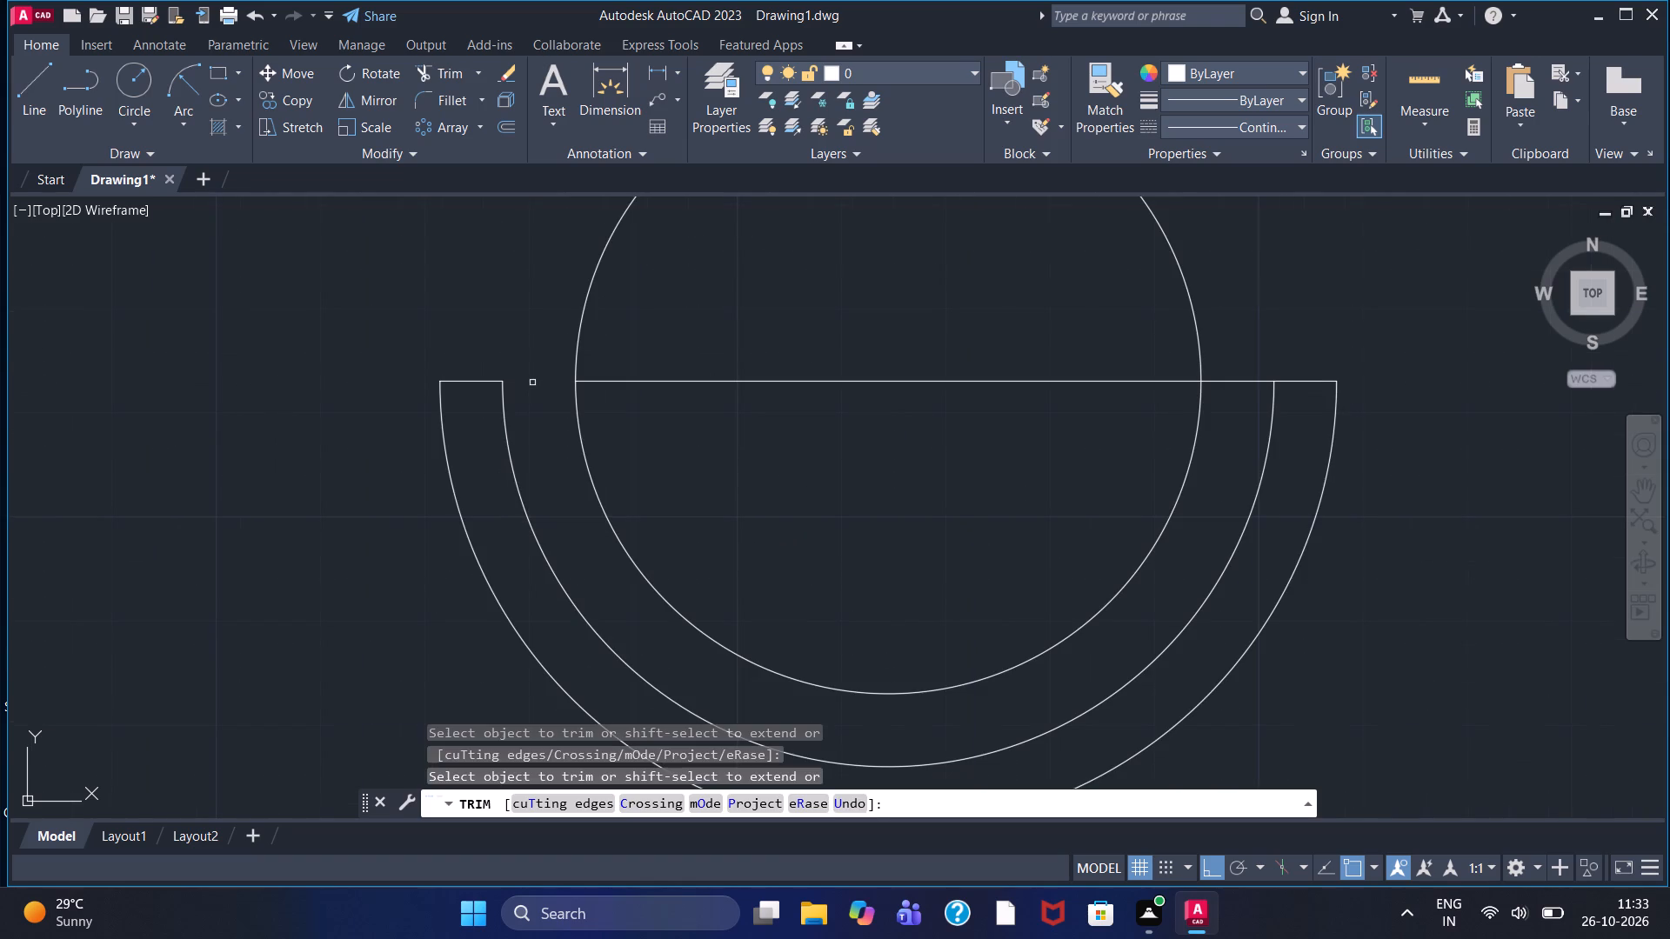
left_click(755, 382)
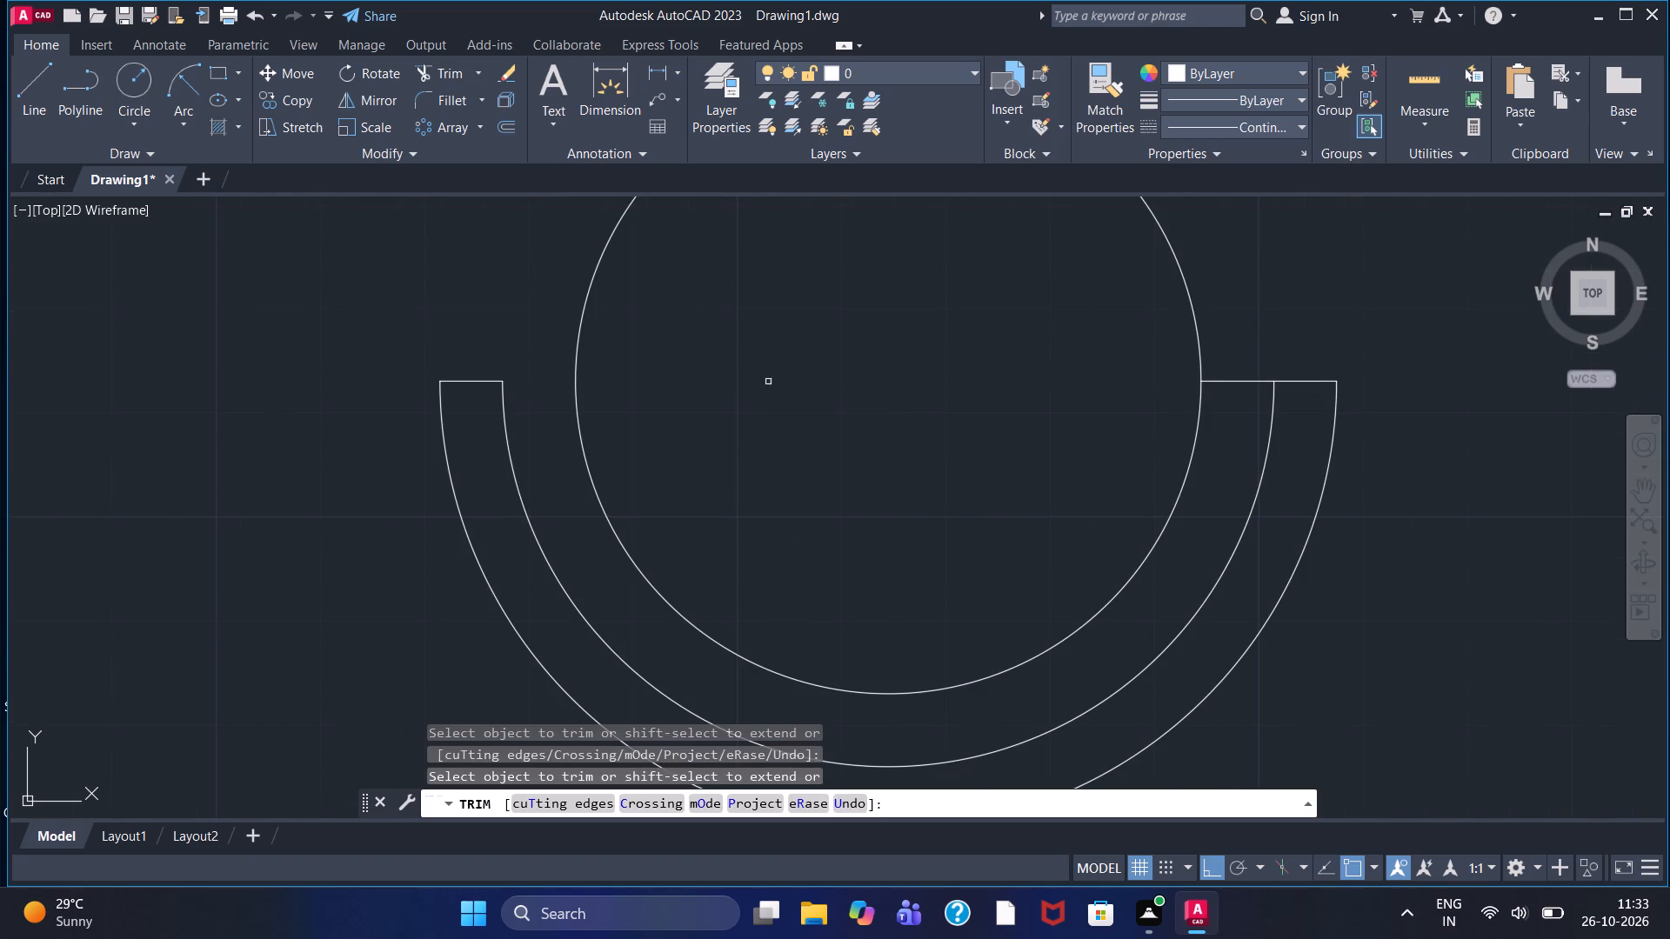
left_click(1241, 382)
scroll(1241, 377, "down", 2)
key("c")
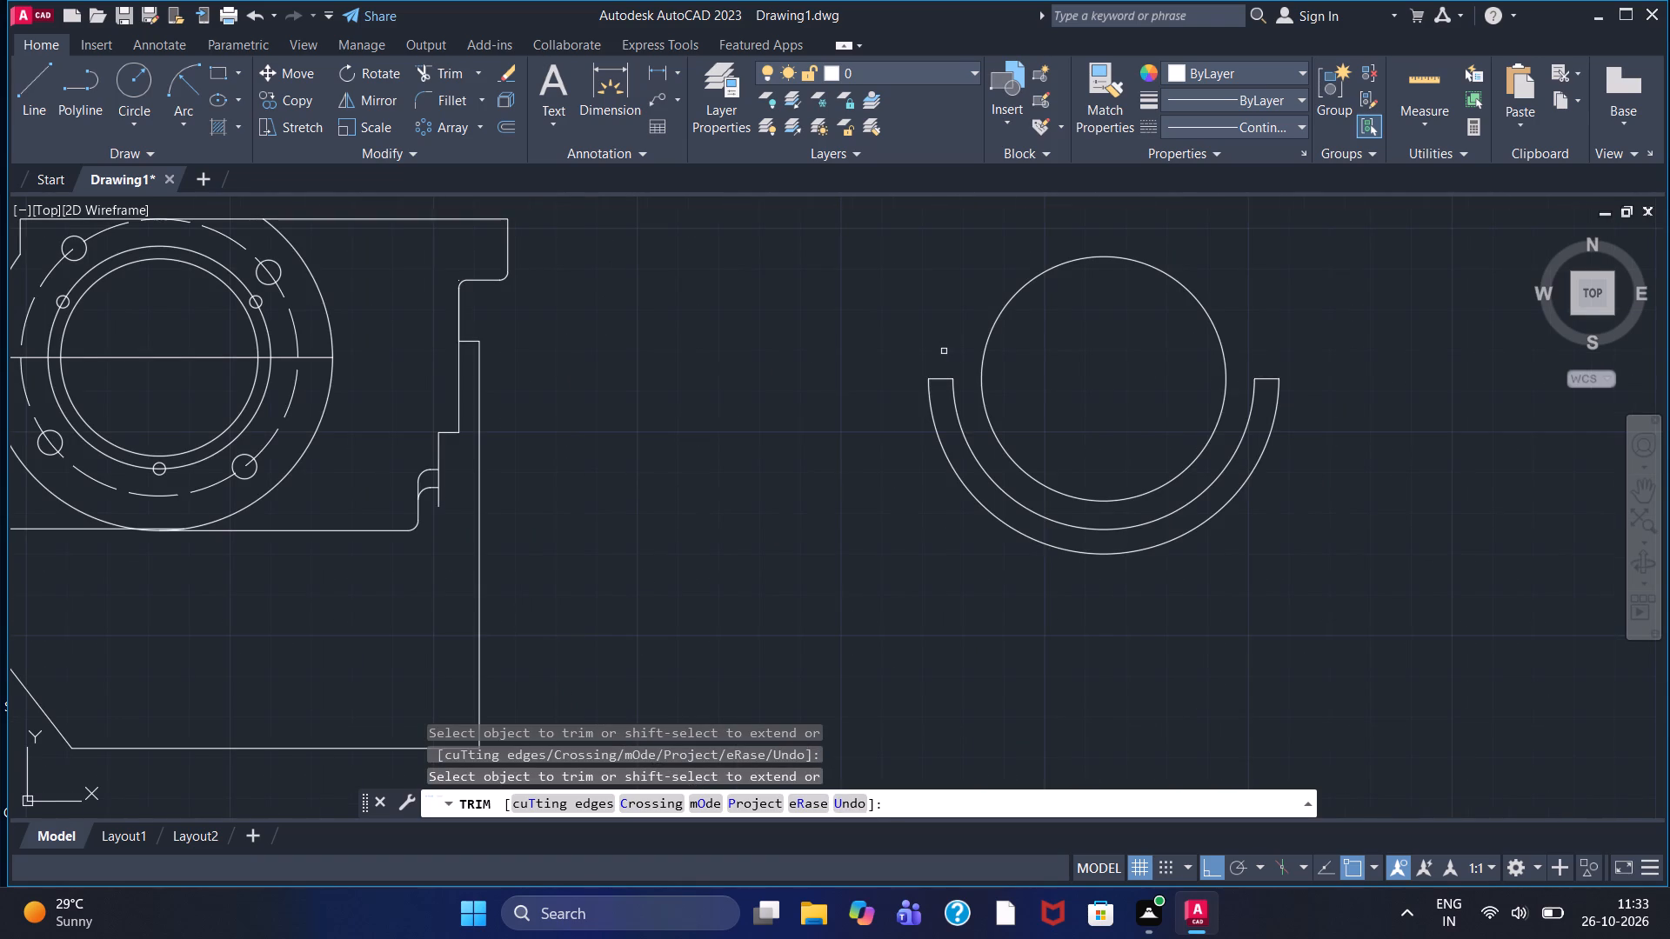
key("Escape")
Add a center mark to the radius 30 circle.
key("c")
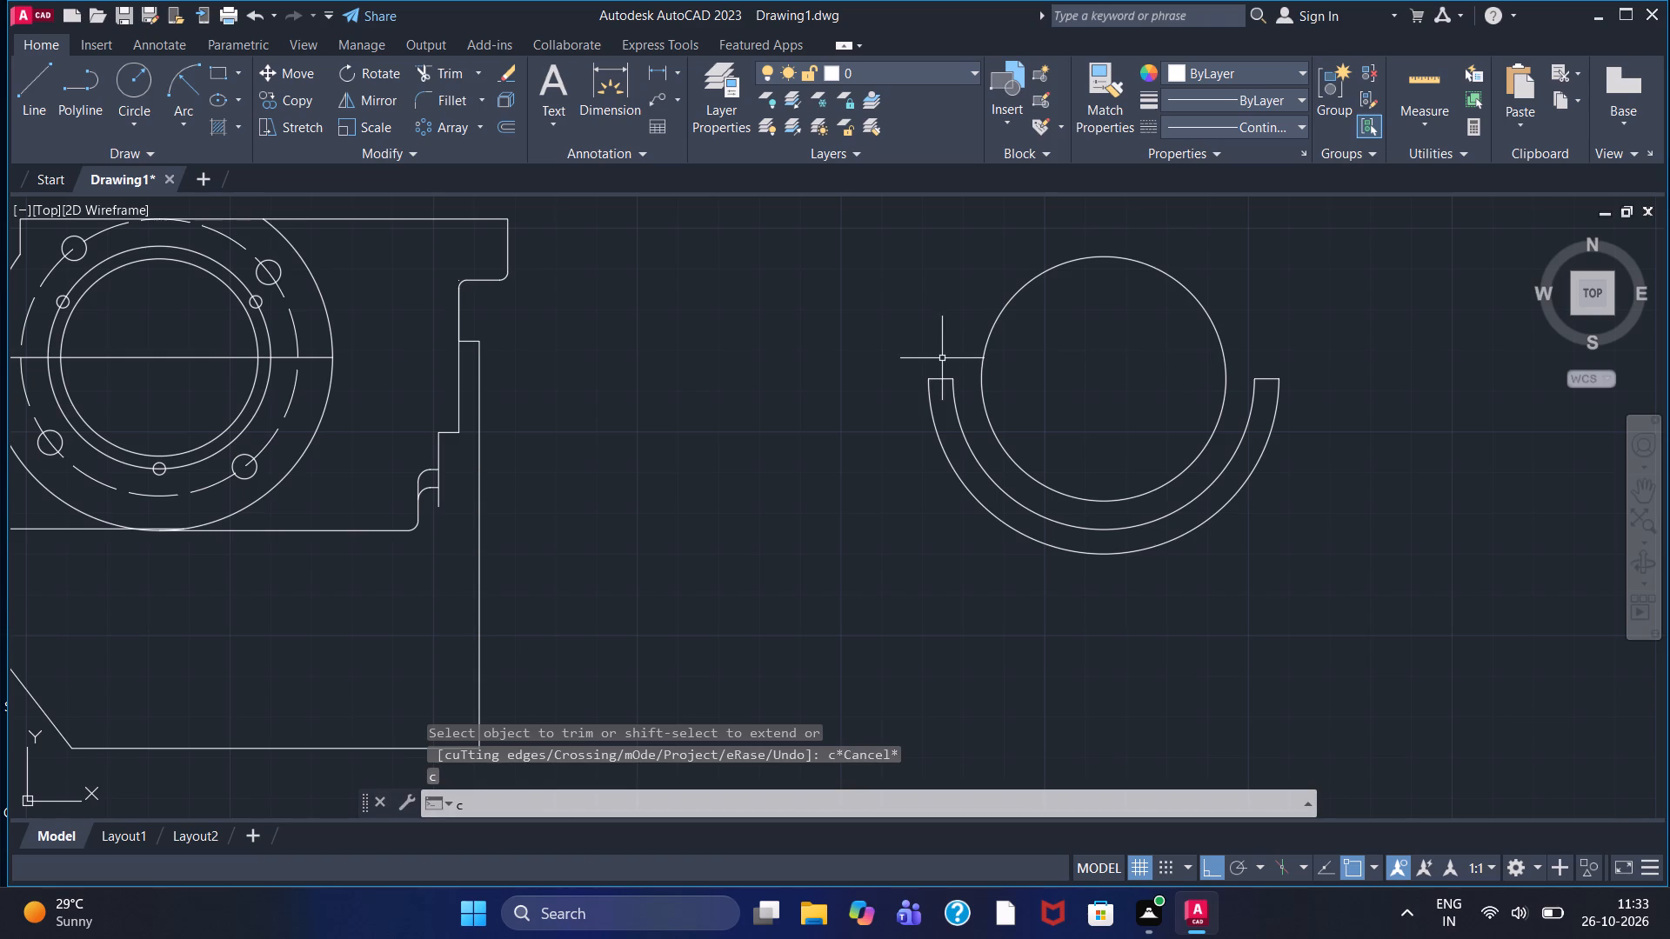
key("m")
key("m")
key("Return")
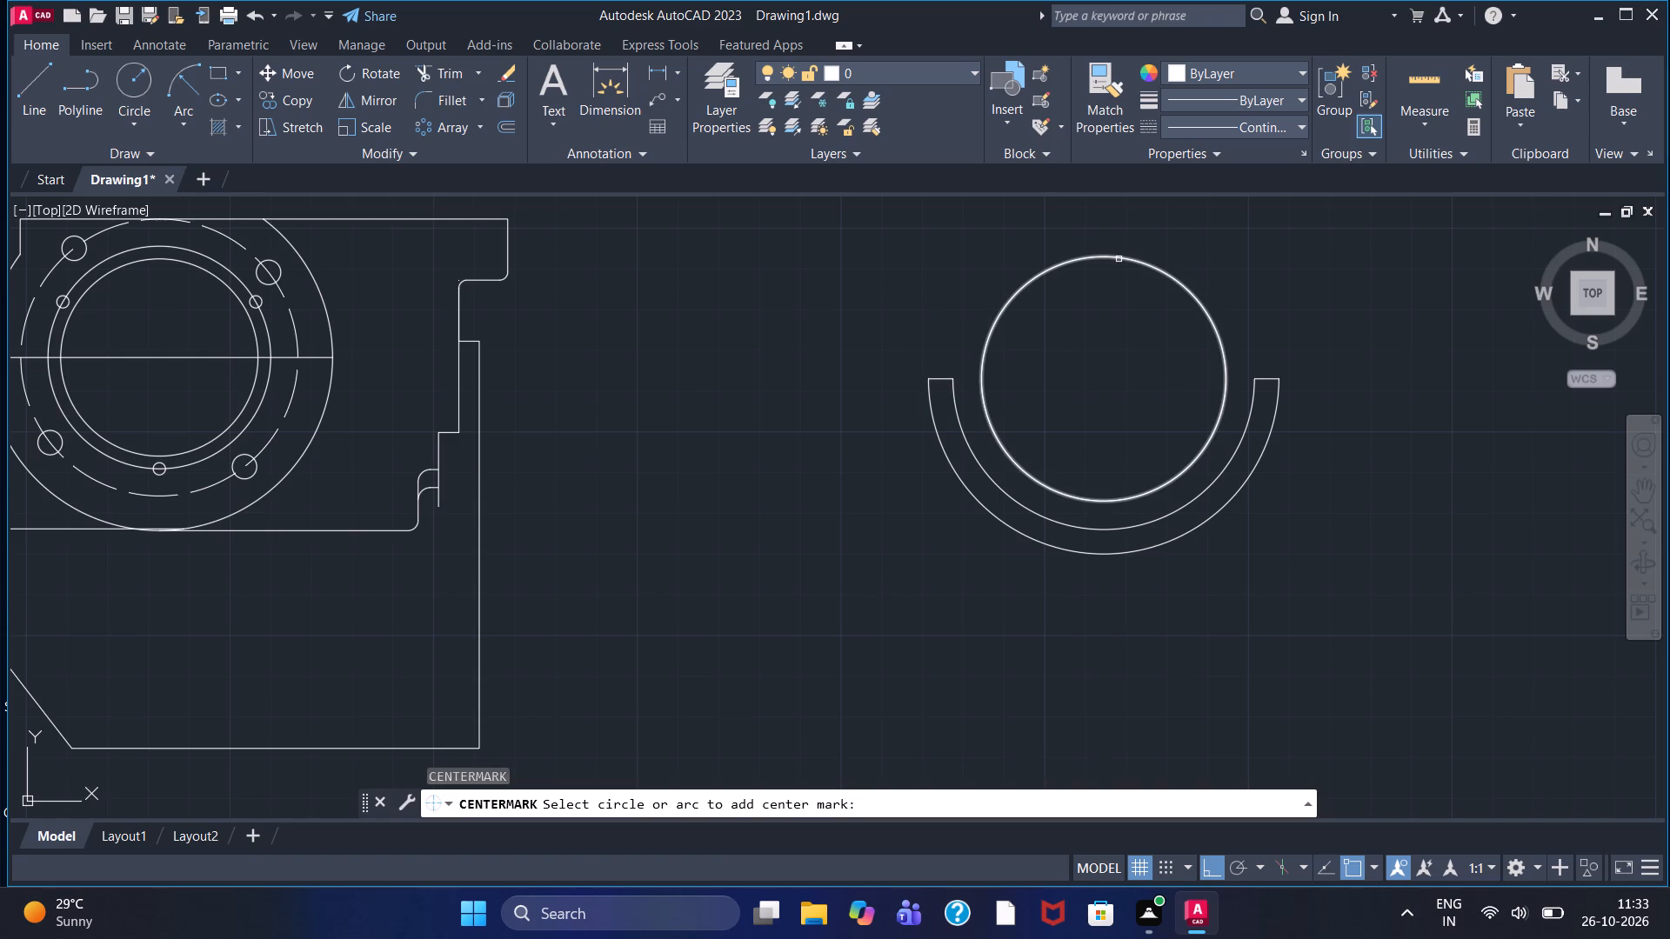
left_click(1119, 257)
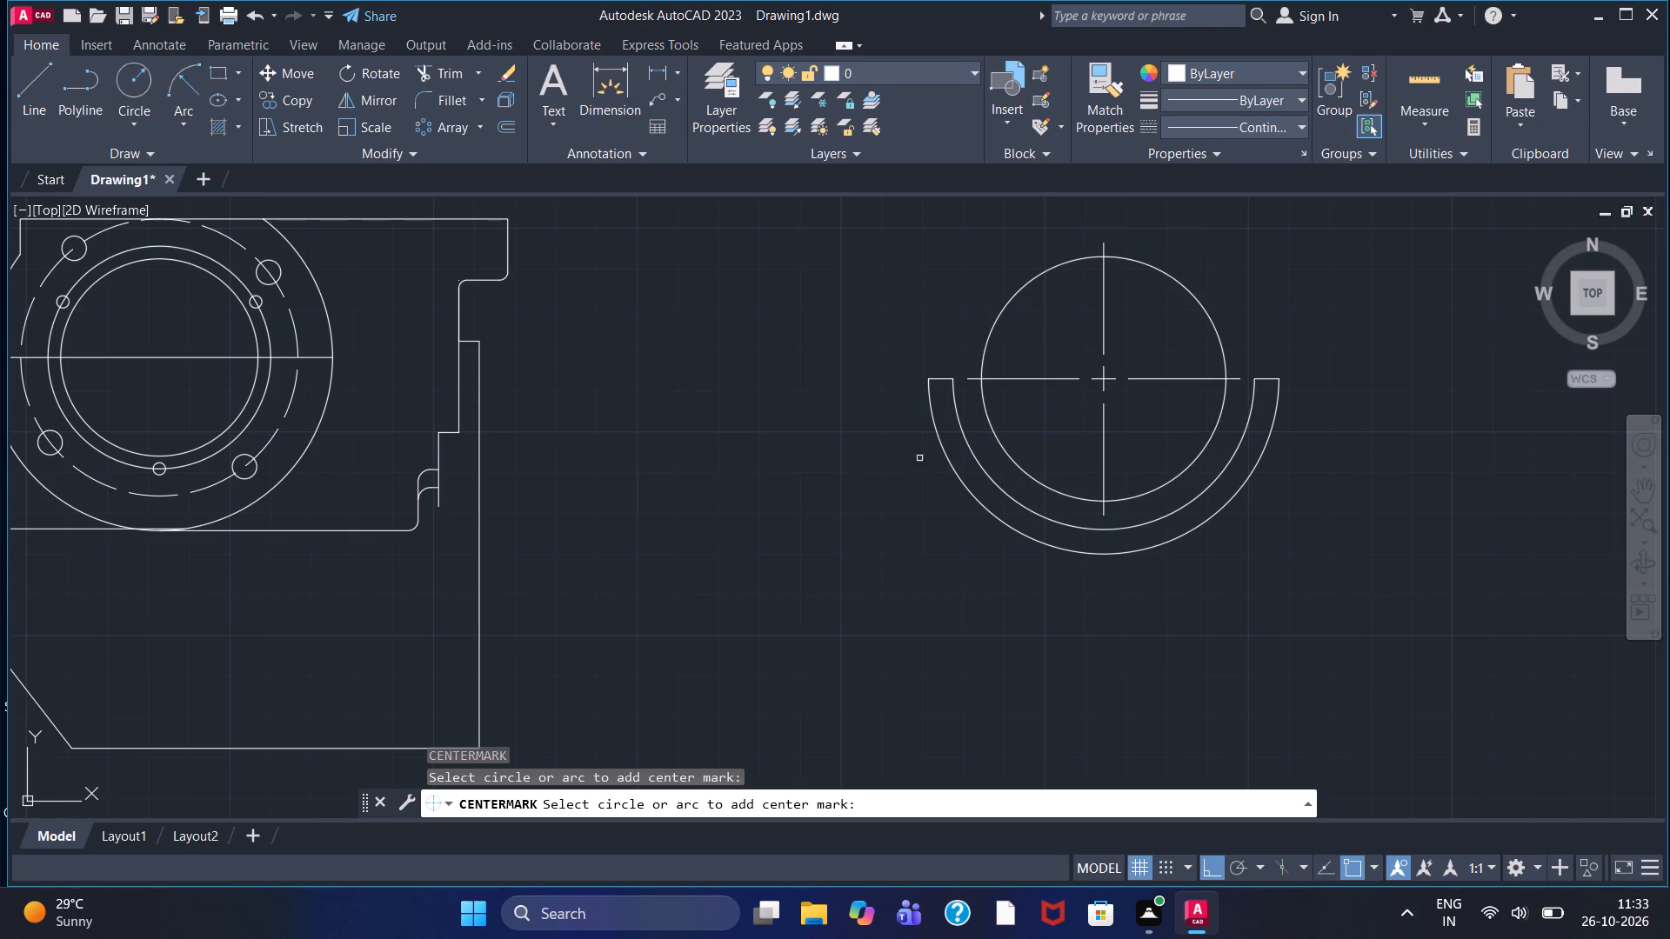
From the outer arc's left end, draw connected lines 5 left, 5 up, and right to just past the inner arc's end.
left_click(39, 115)
scroll(916, 432, "up", 3)
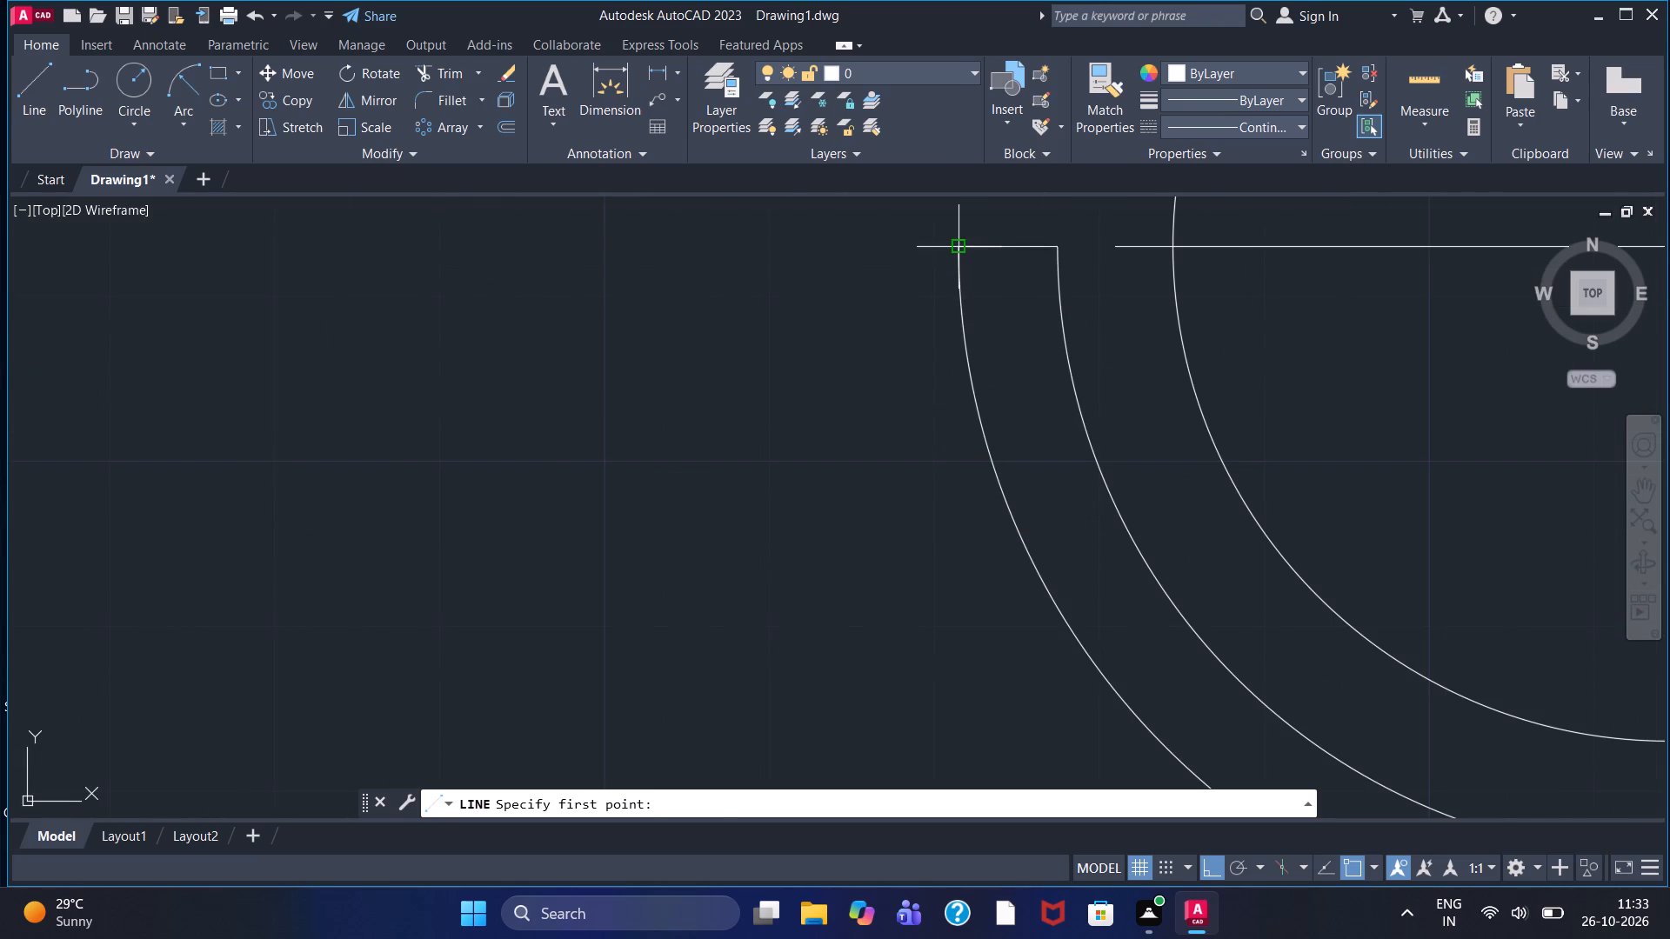
left_click(961, 249)
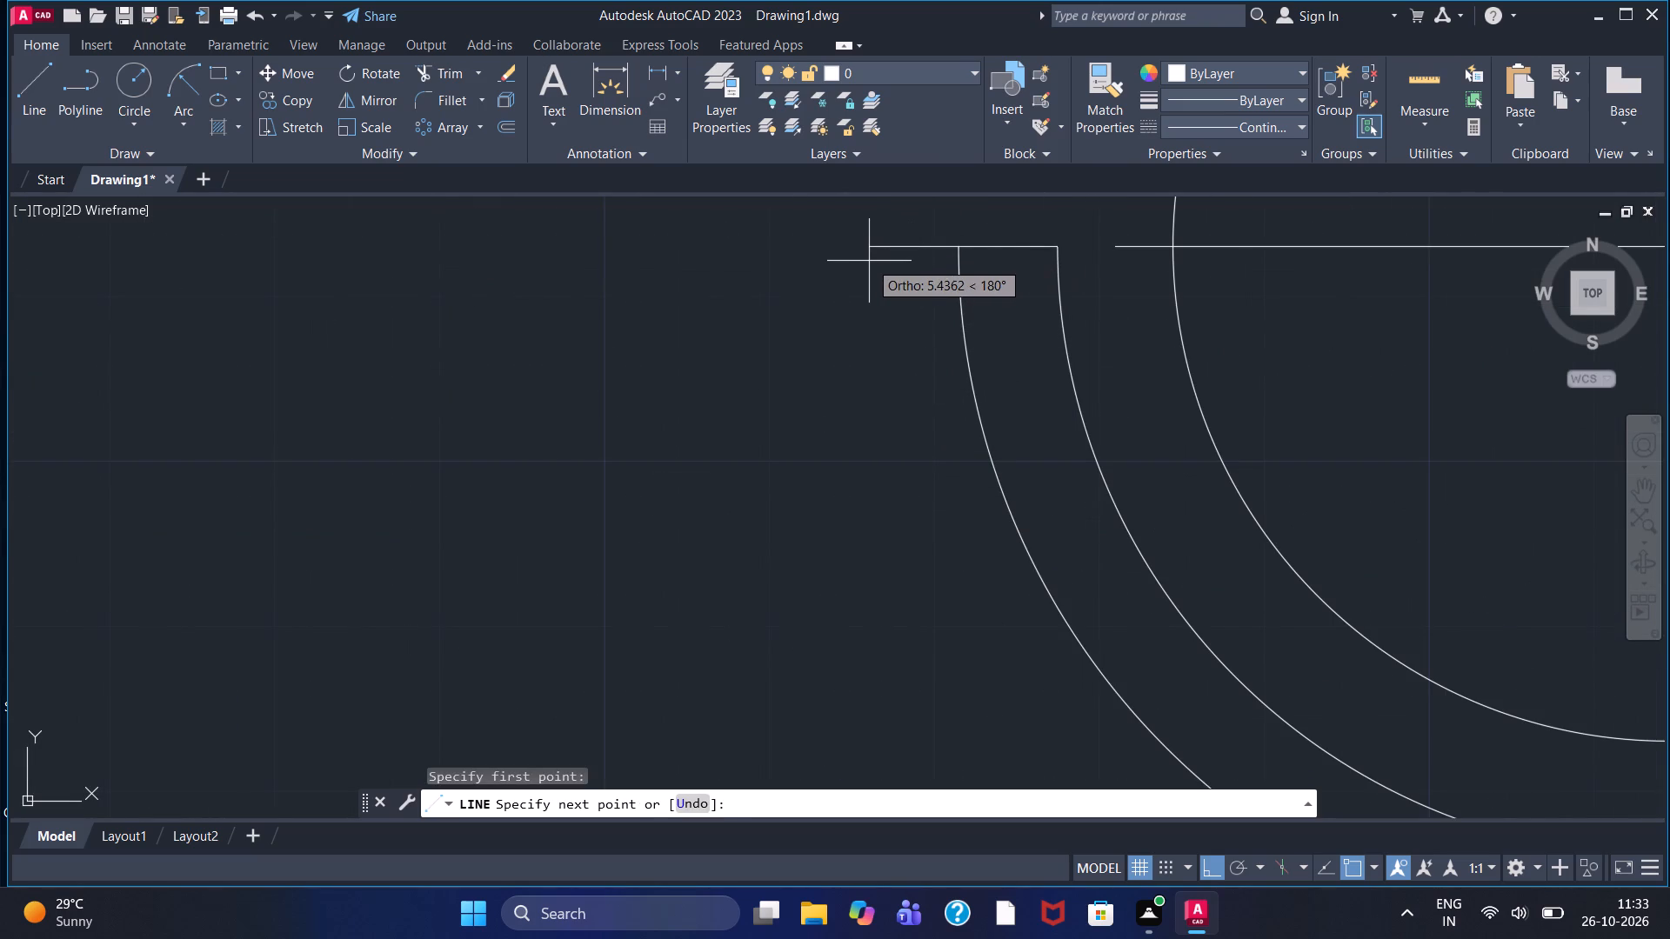
key("5")
key("Return")
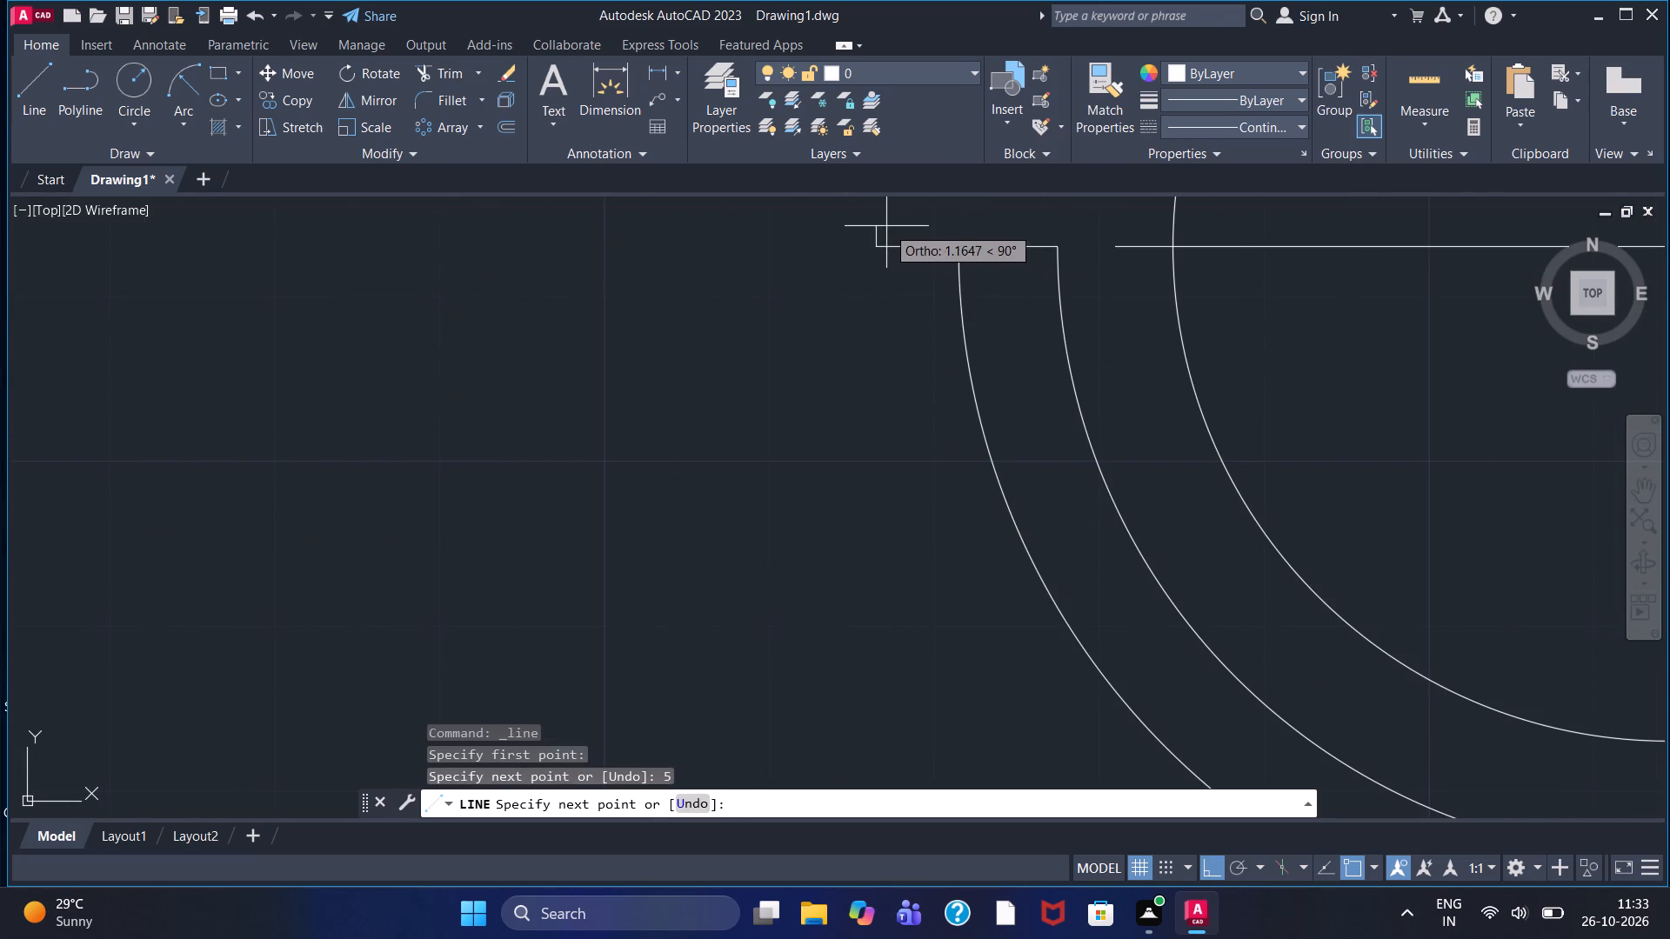
middle_click_drag(886, 226, 872, 474)
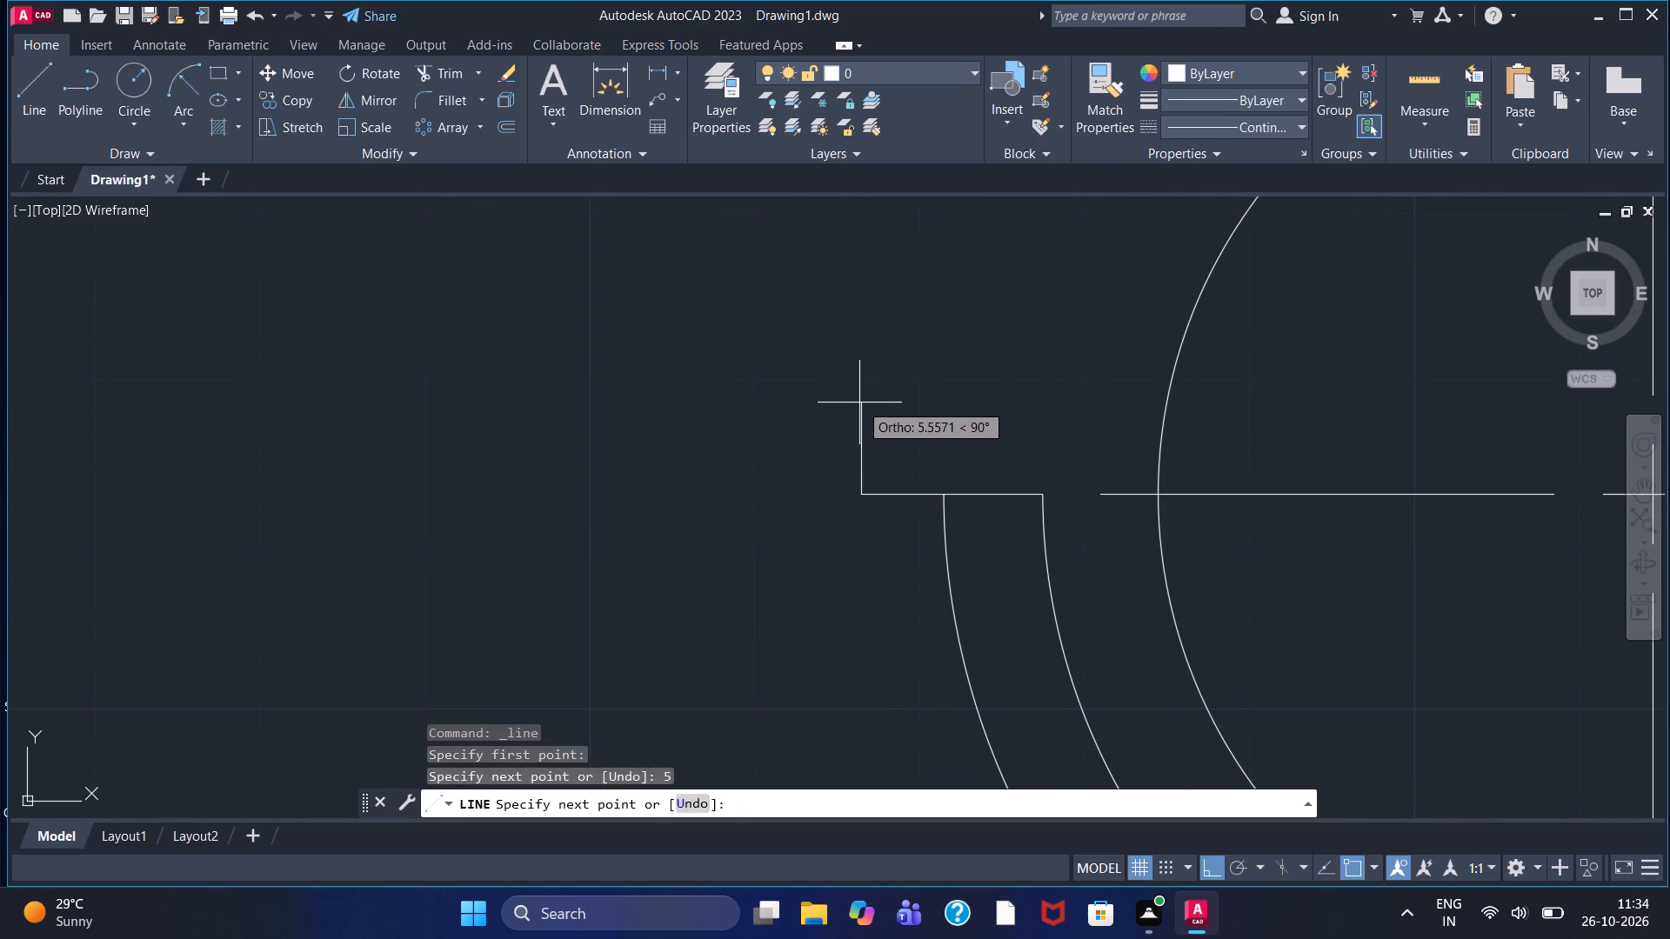
key("5")
key("Return")
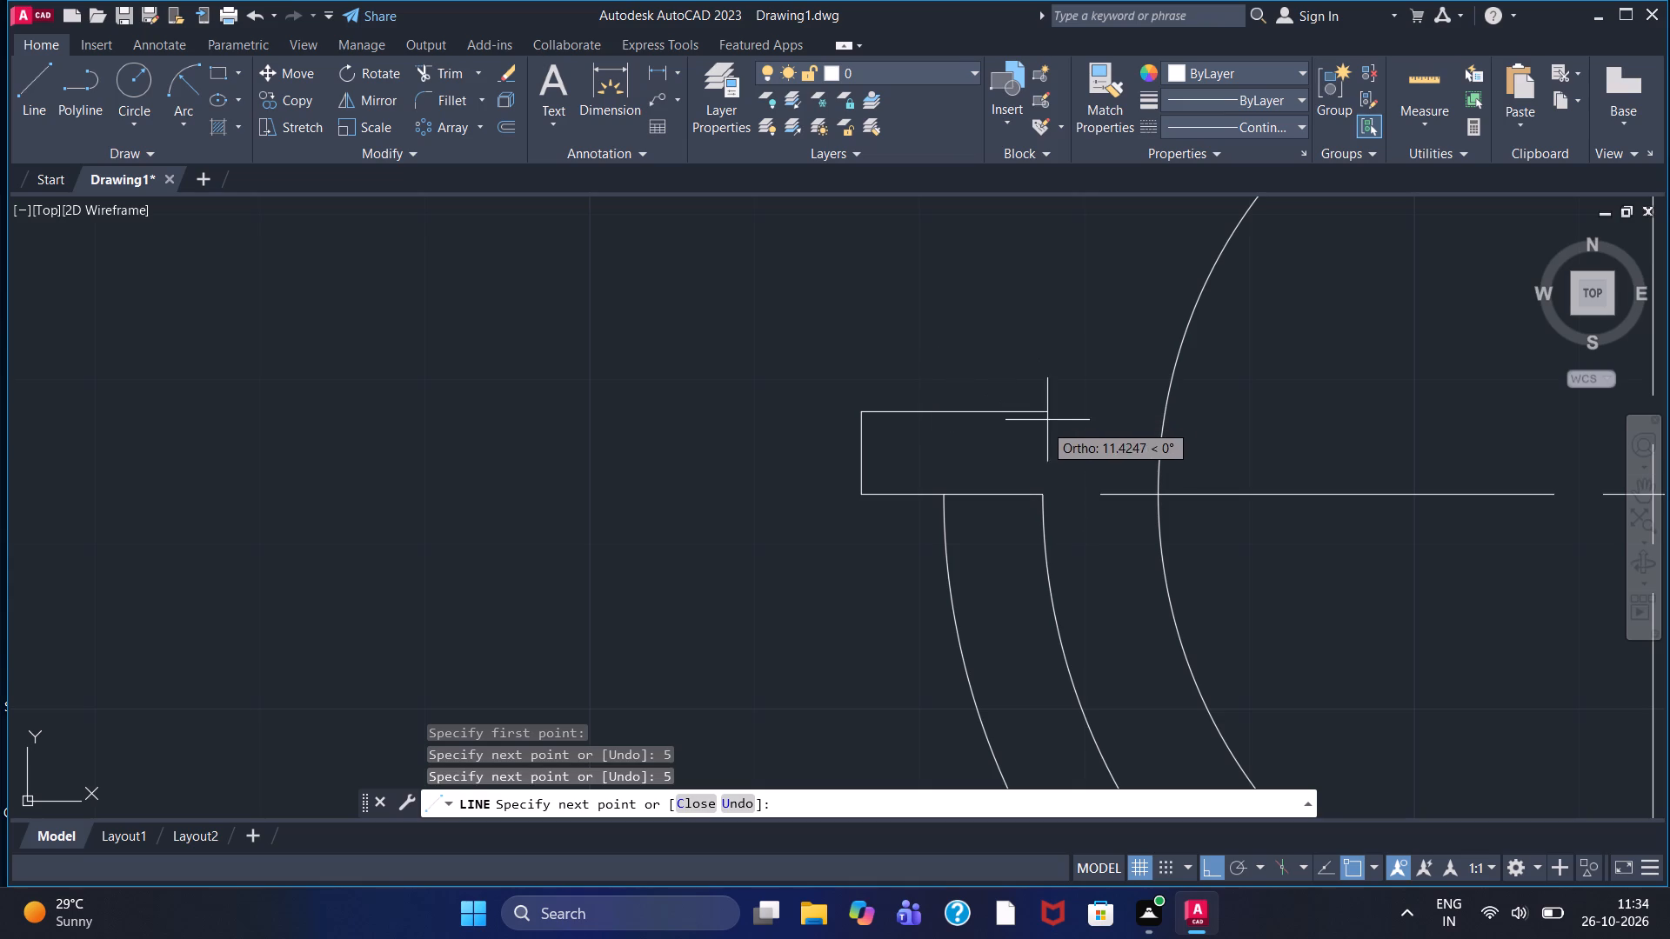
left_click(1065, 433)
right_click(1065, 433)
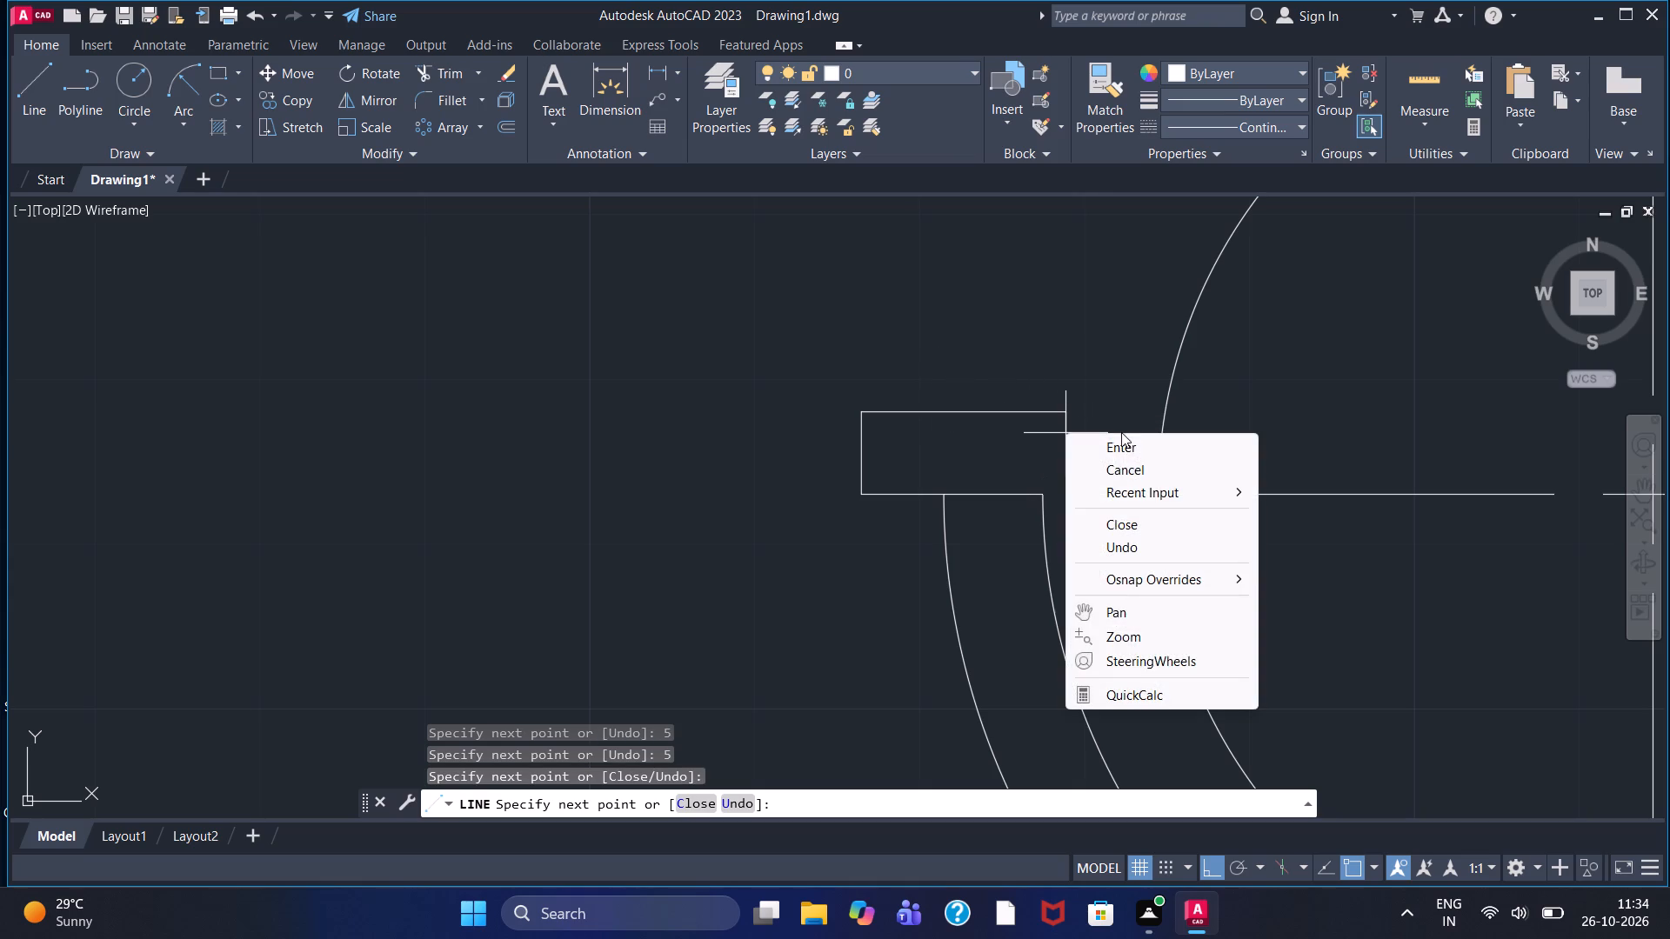
left_click(1123, 443)
Draw a vertical line from the inner arc's left end up past the new top horizontal line.
left_click_drag(23, 110, 30, 118)
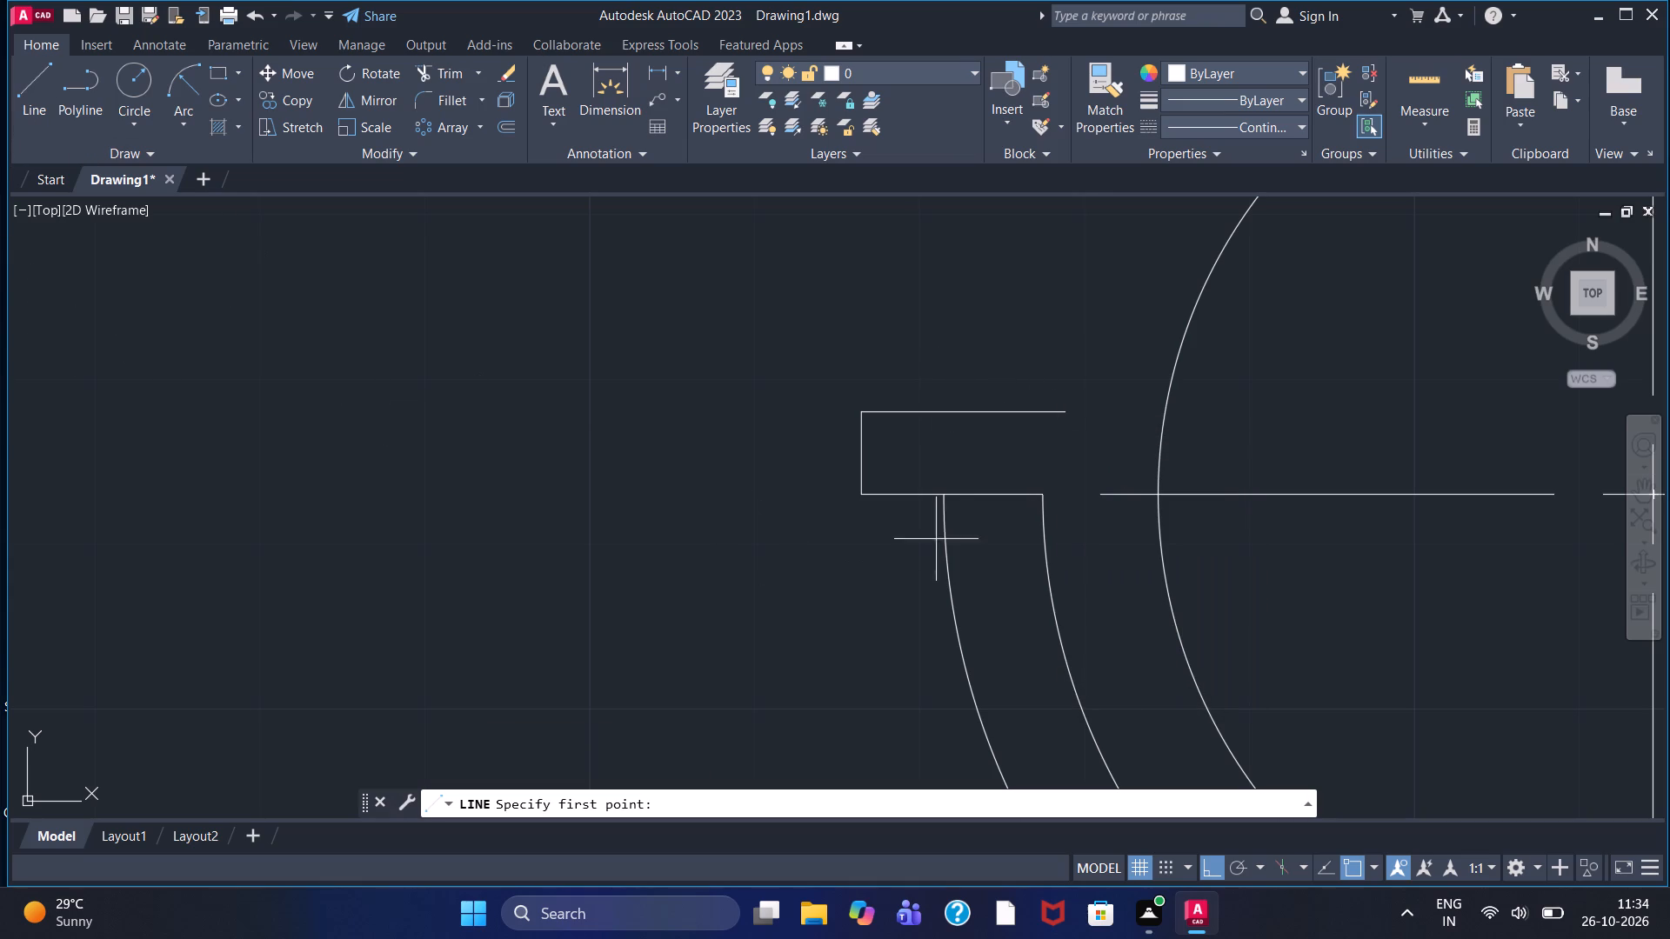
left_click(1045, 501)
left_click(1013, 369)
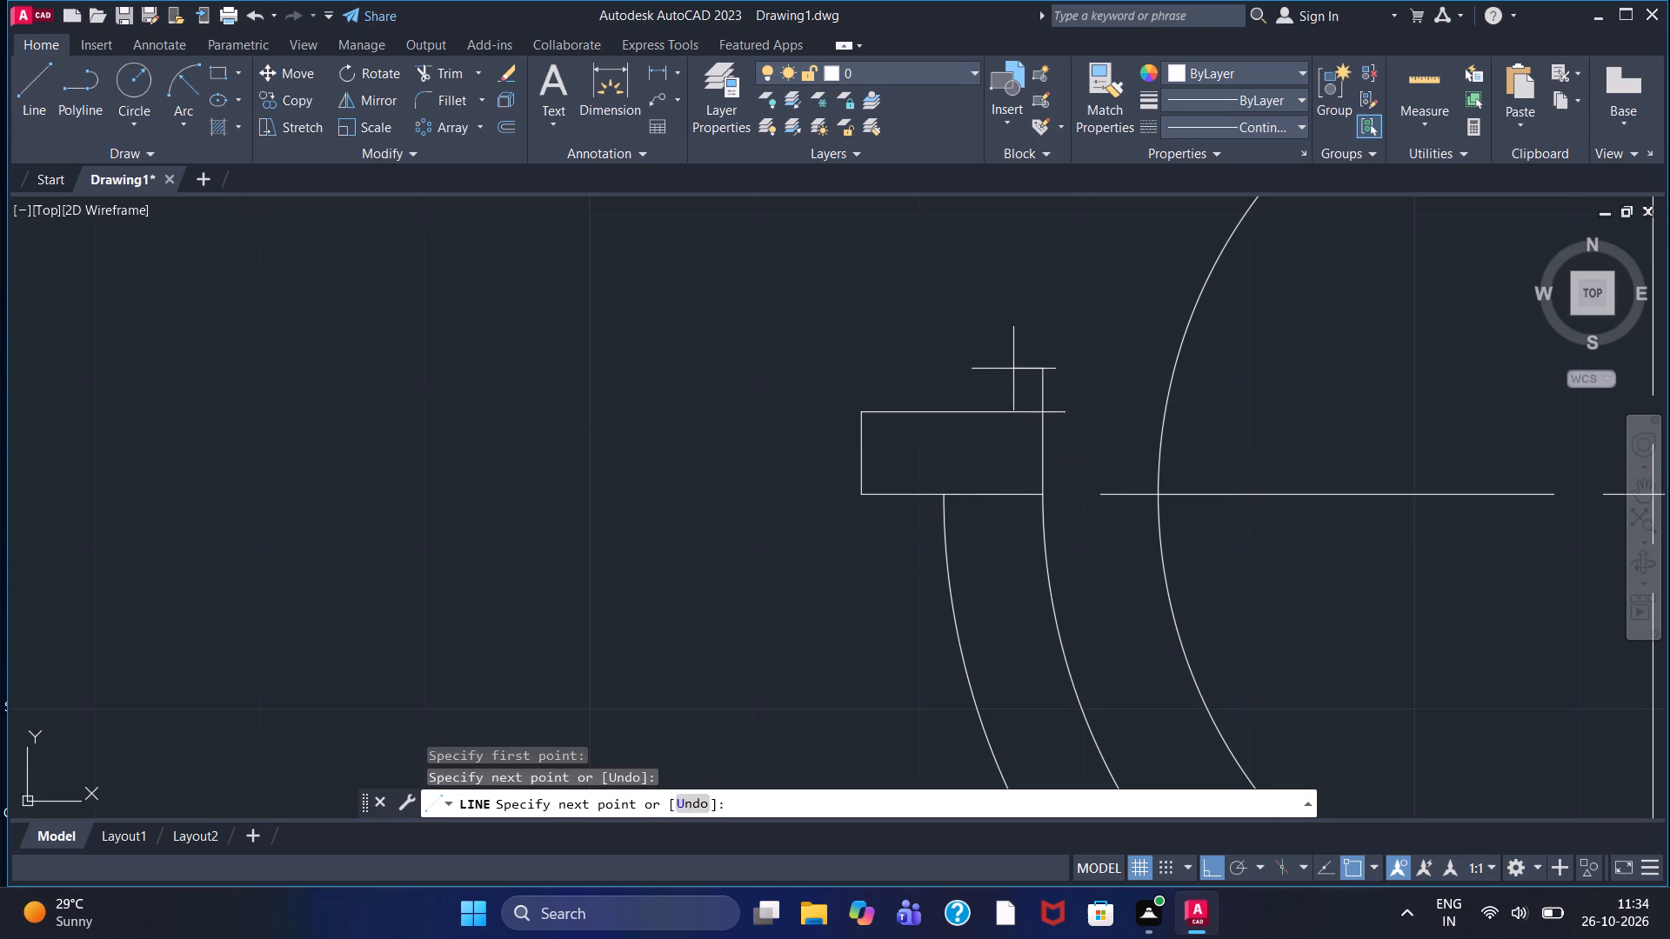
right_click(1014, 369)
left_click(1034, 377)
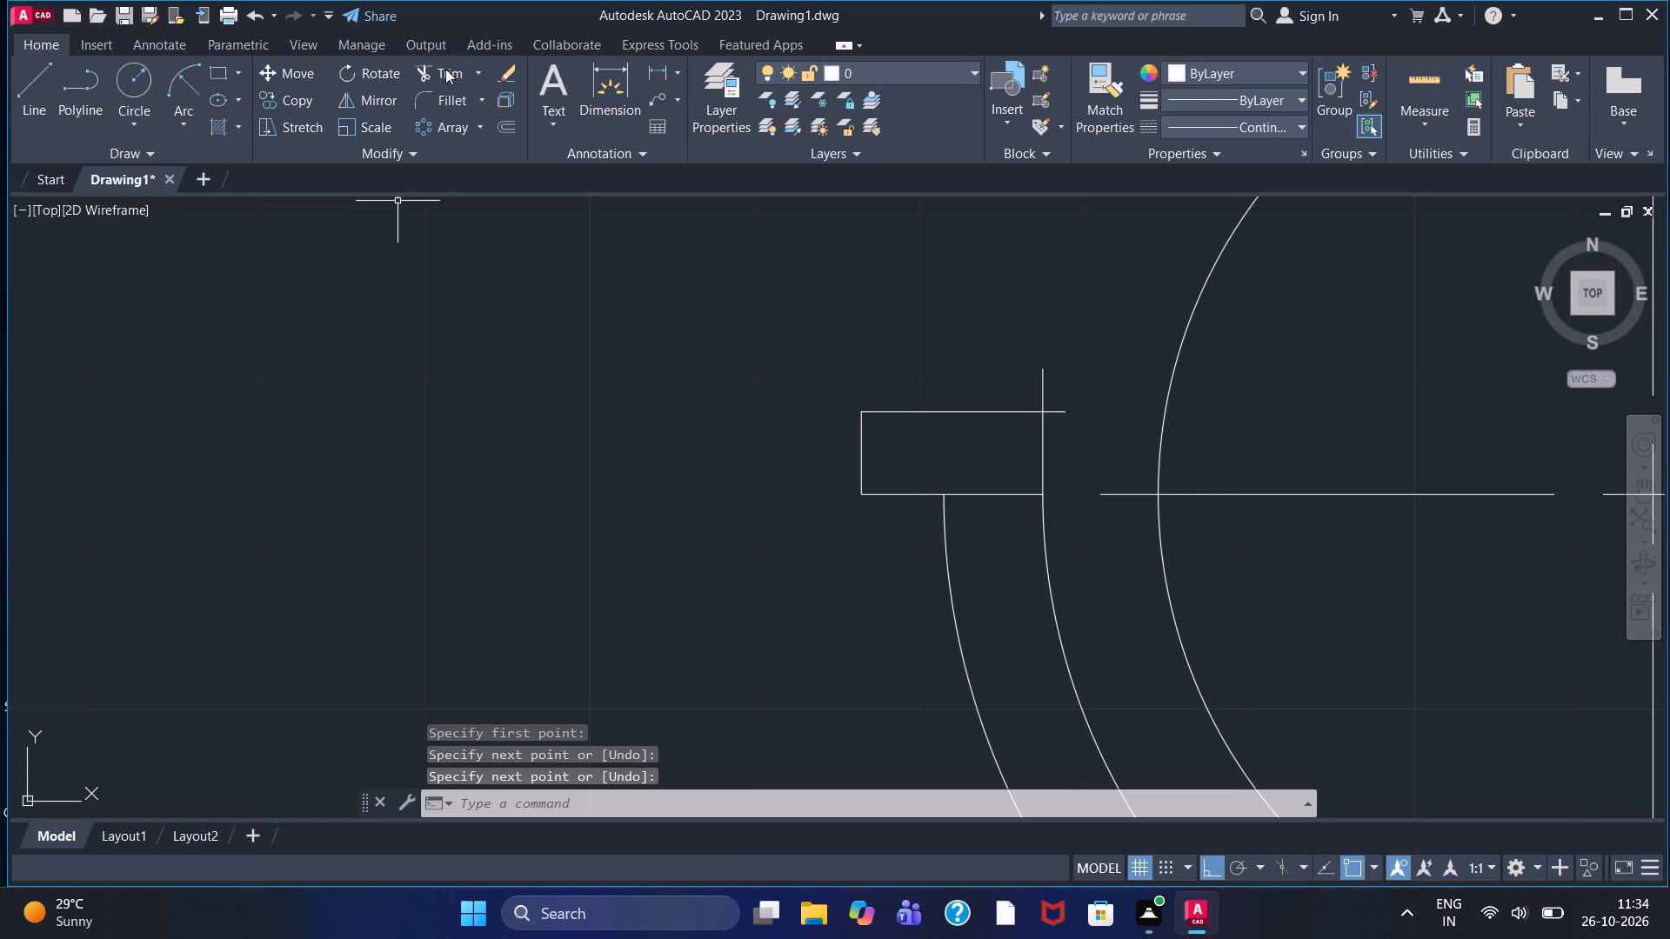
Trim both overhanging line ends at the small block's top right corner and the cap between the two arcs beneath it.
left_click(445, 69)
left_click(1043, 395)
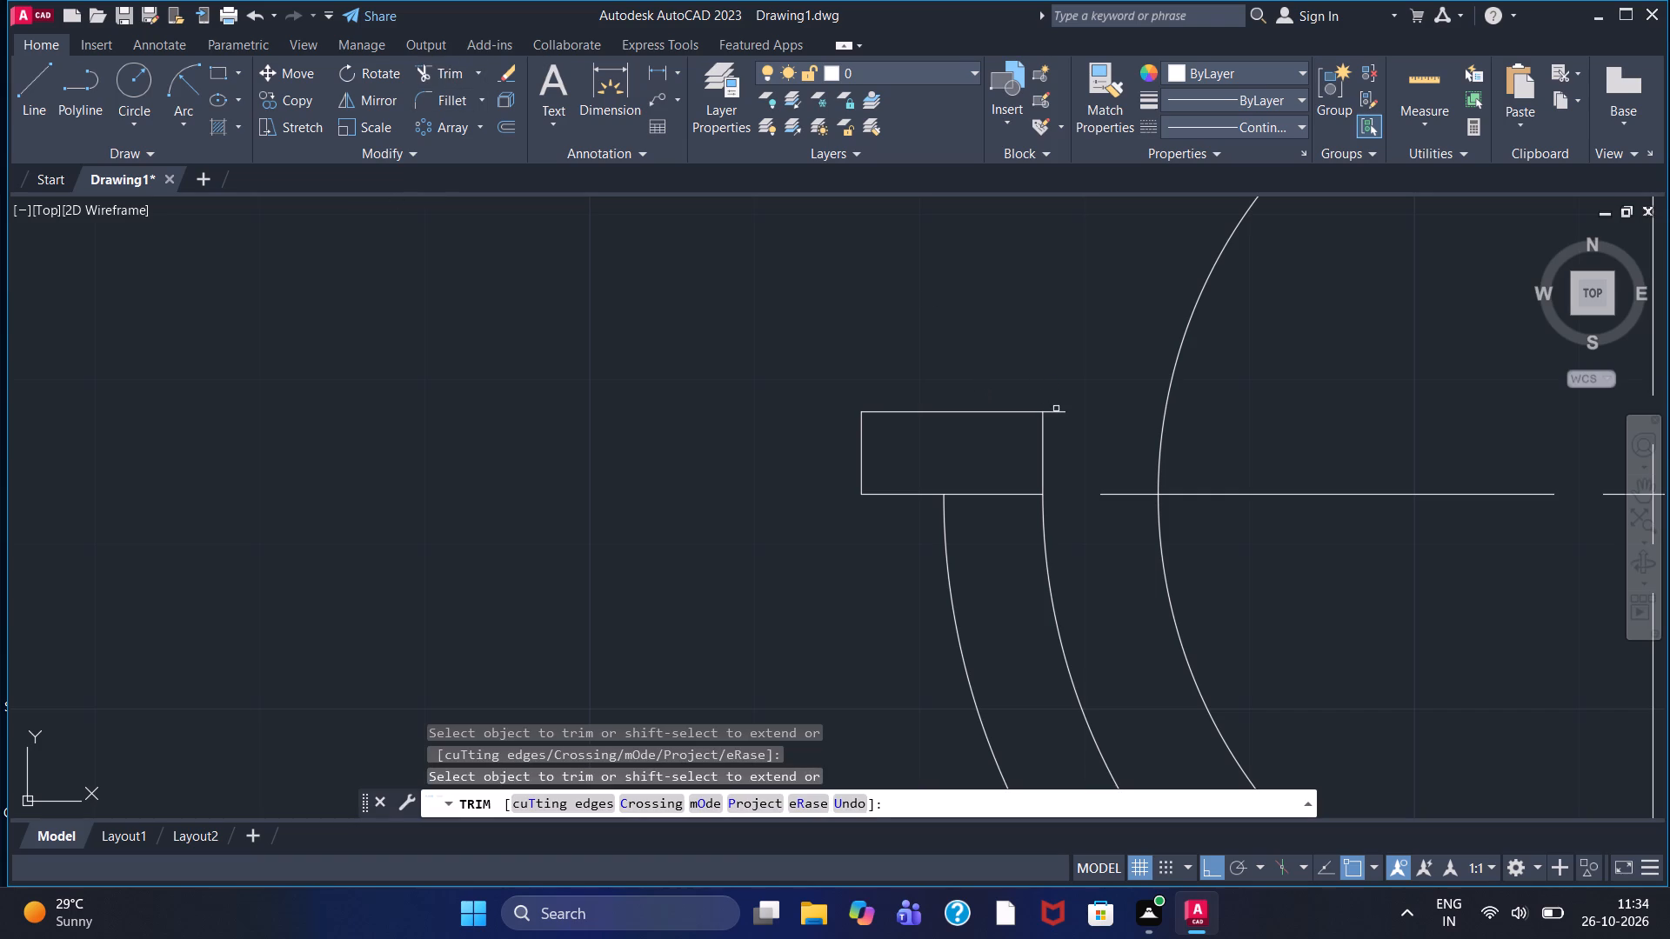
left_click(1056, 410)
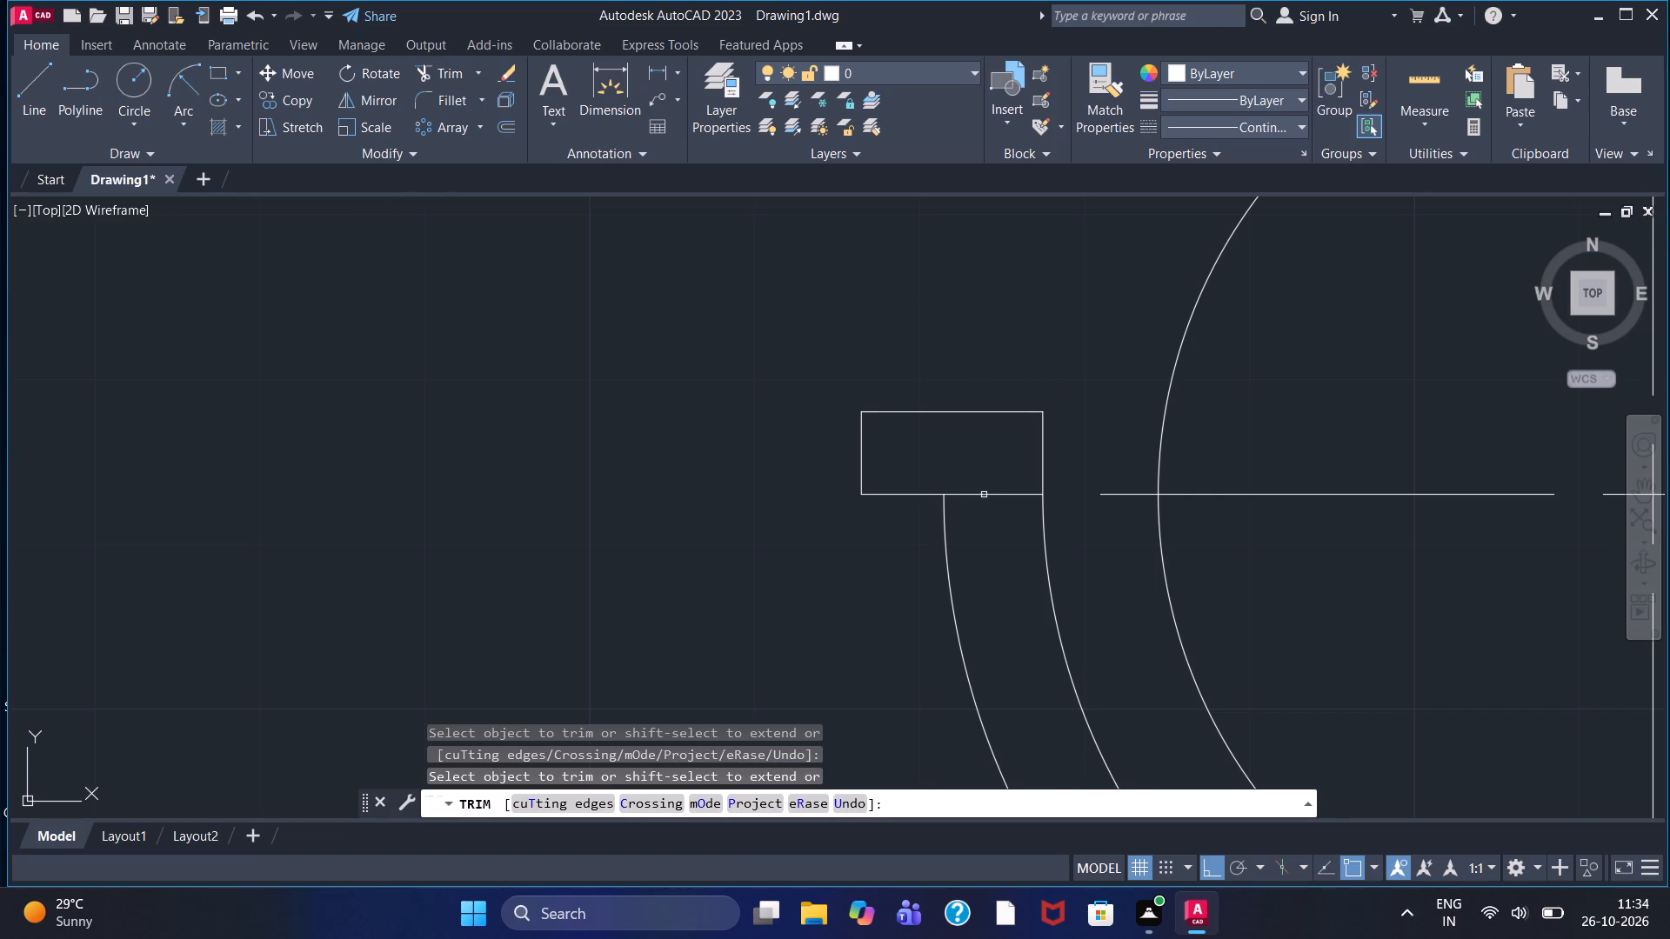
left_click(984, 495)
scroll(992, 529, "down", 2)
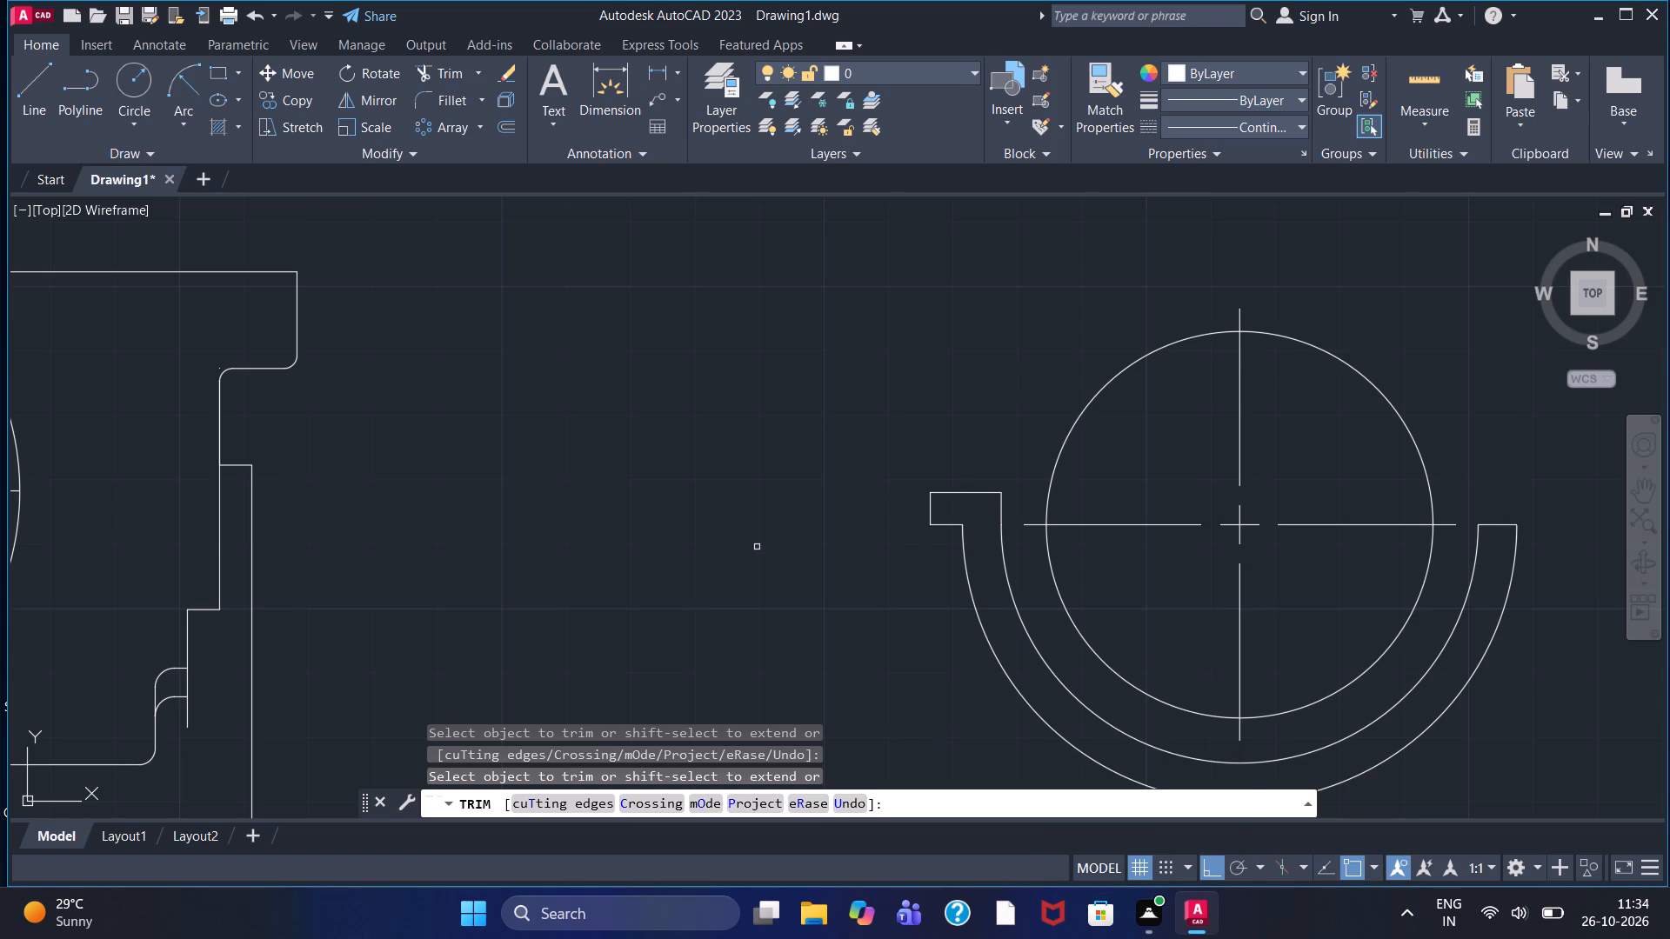
From the small block's top left corner, draw connected lines 50 up and 10 right.
left_click(53, 82)
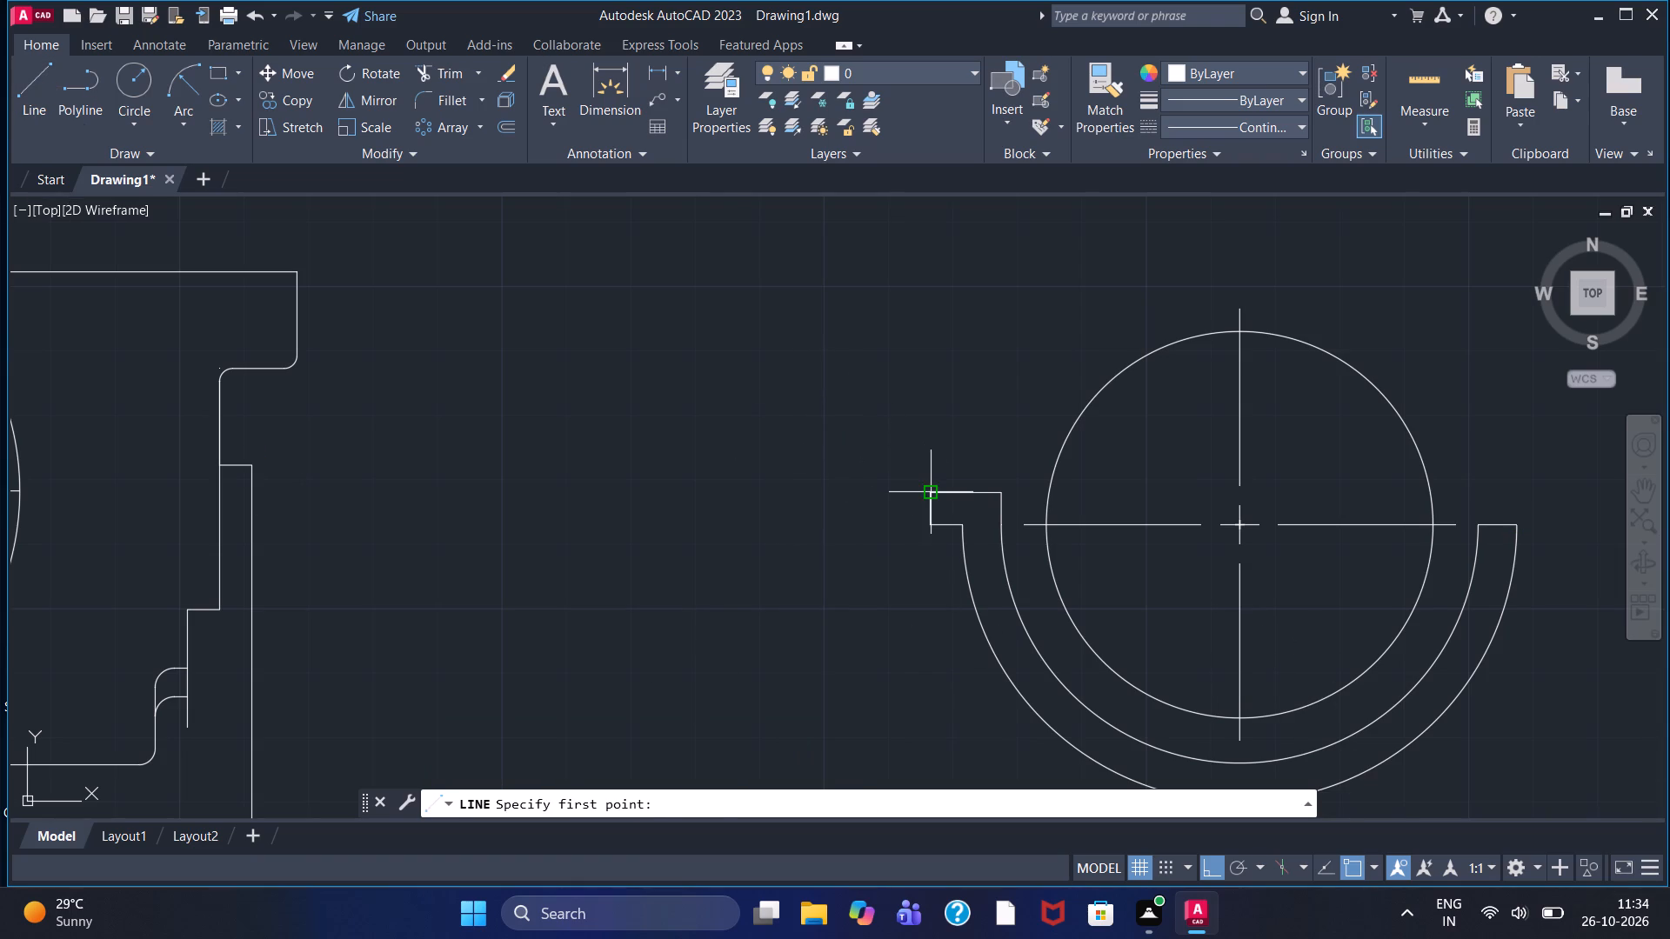
left_click_drag(935, 494, 936, 483)
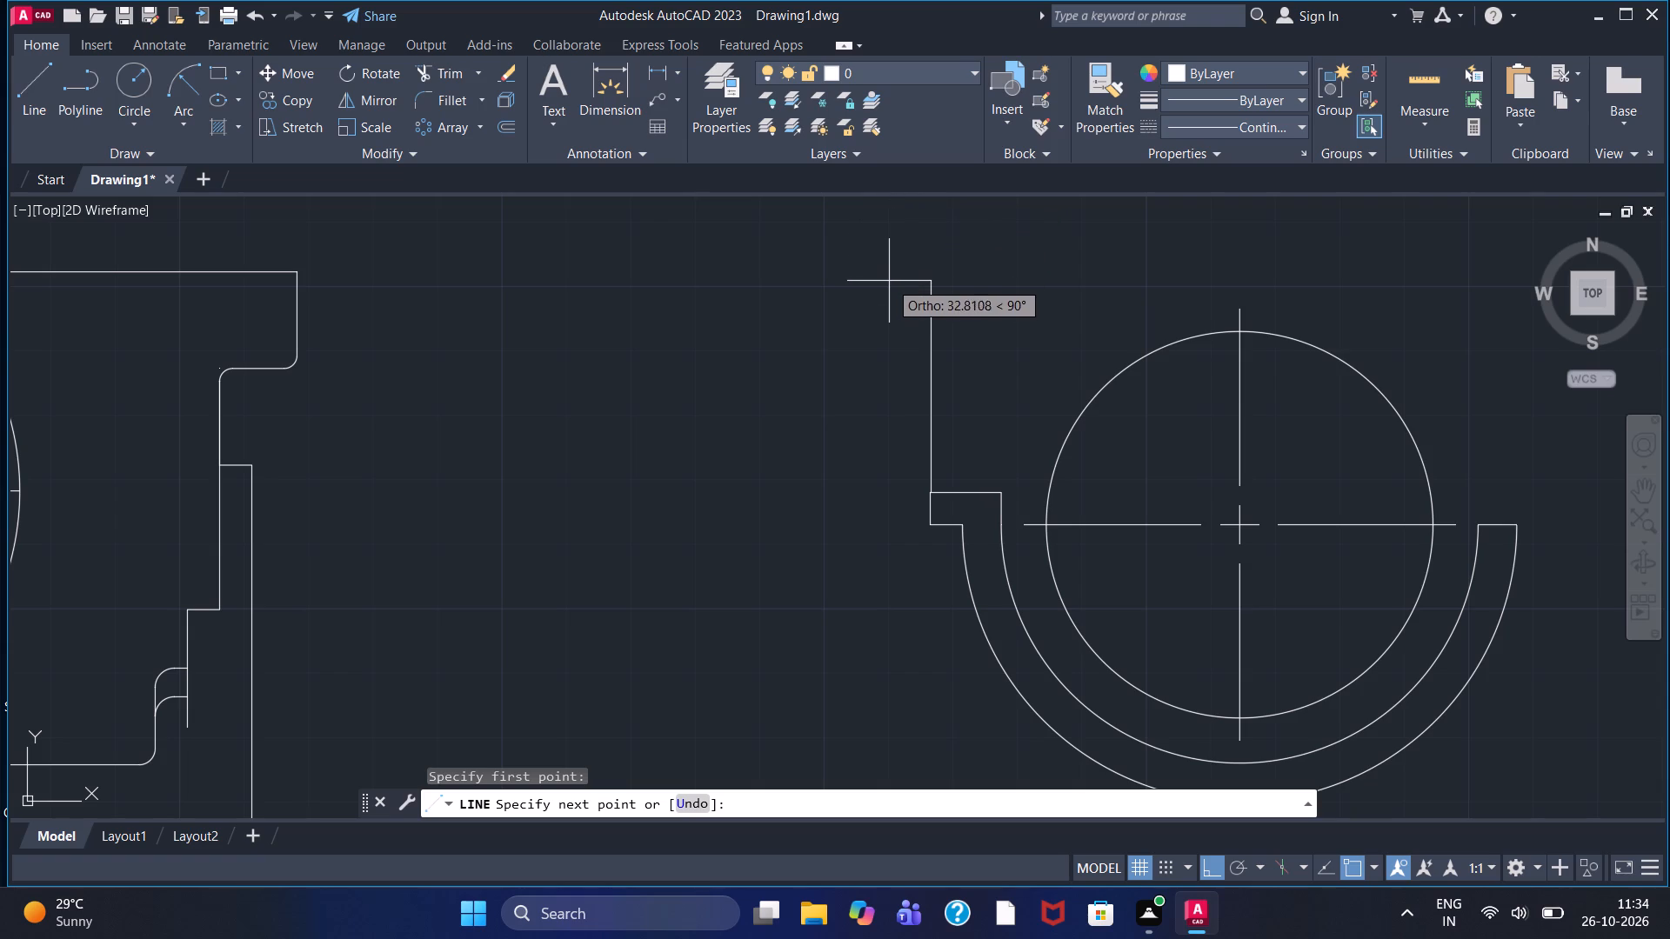
middle_click_drag(881, 291, 885, 310)
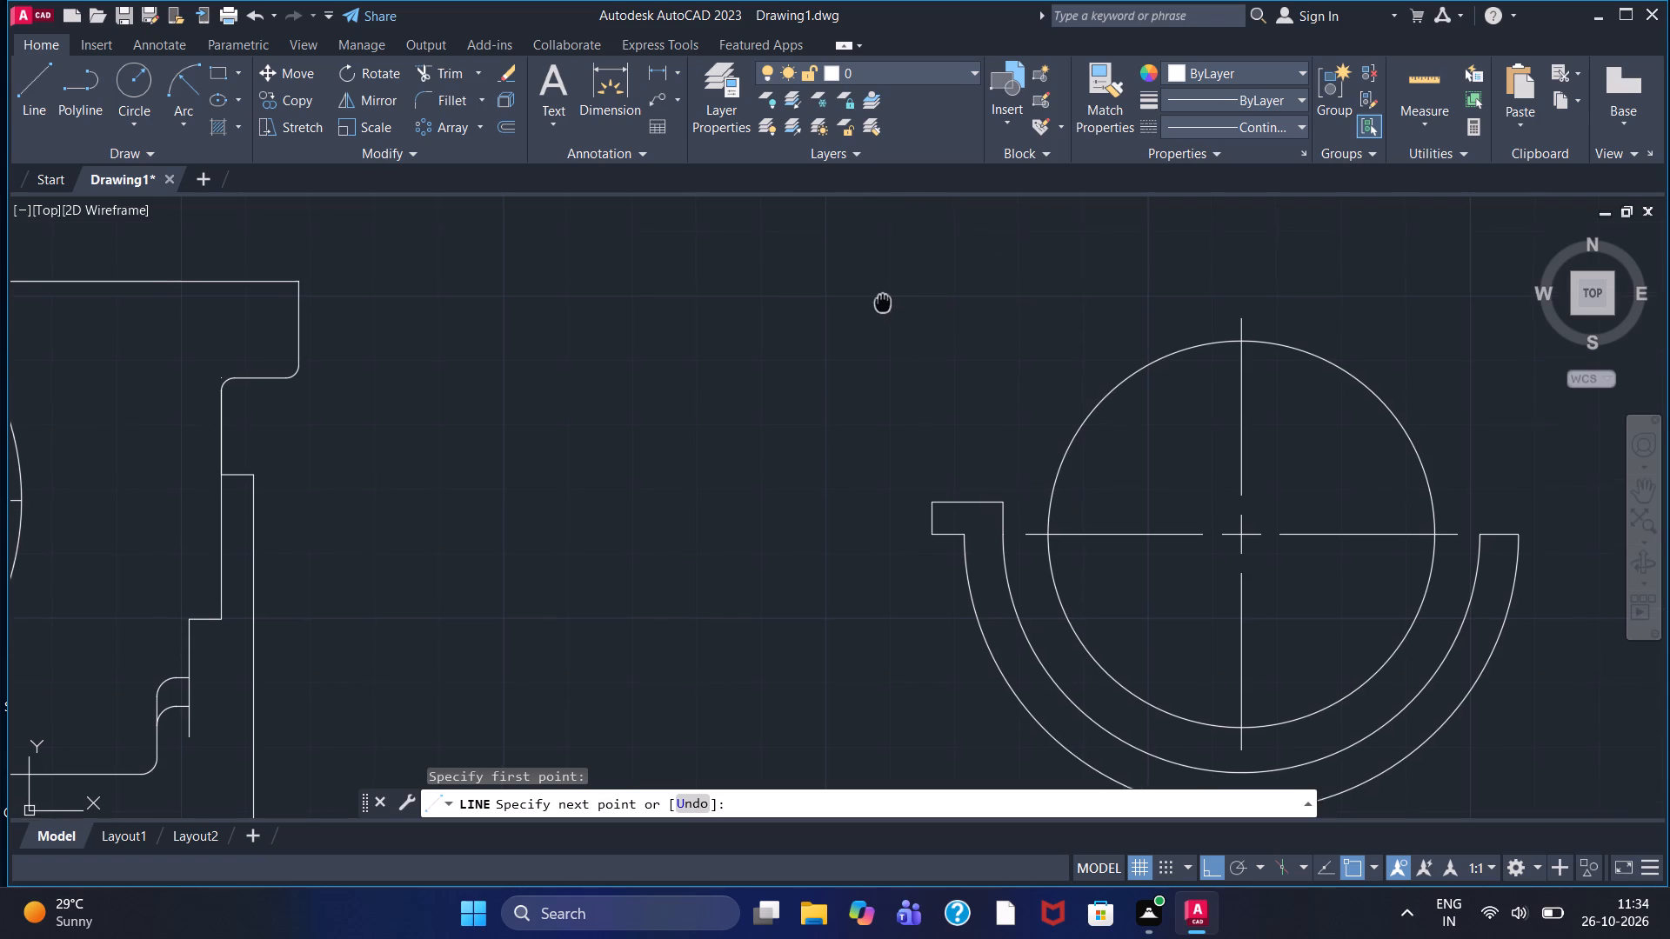
middle_click_drag(885, 310, 902, 547)
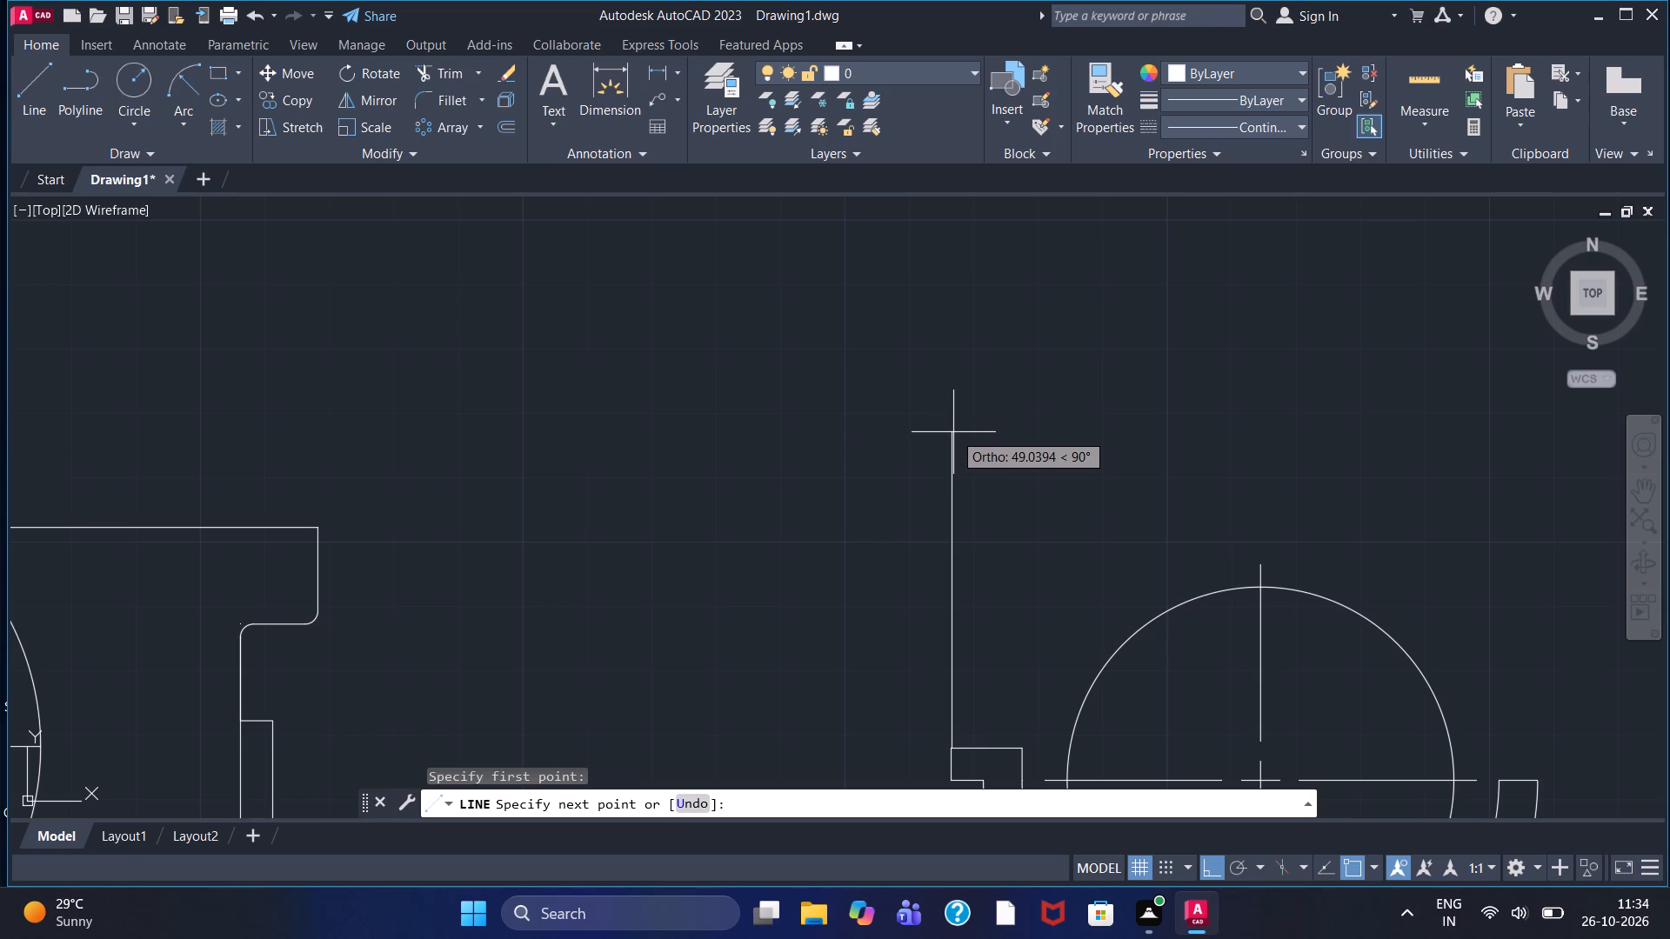
type("50")
key("Return")
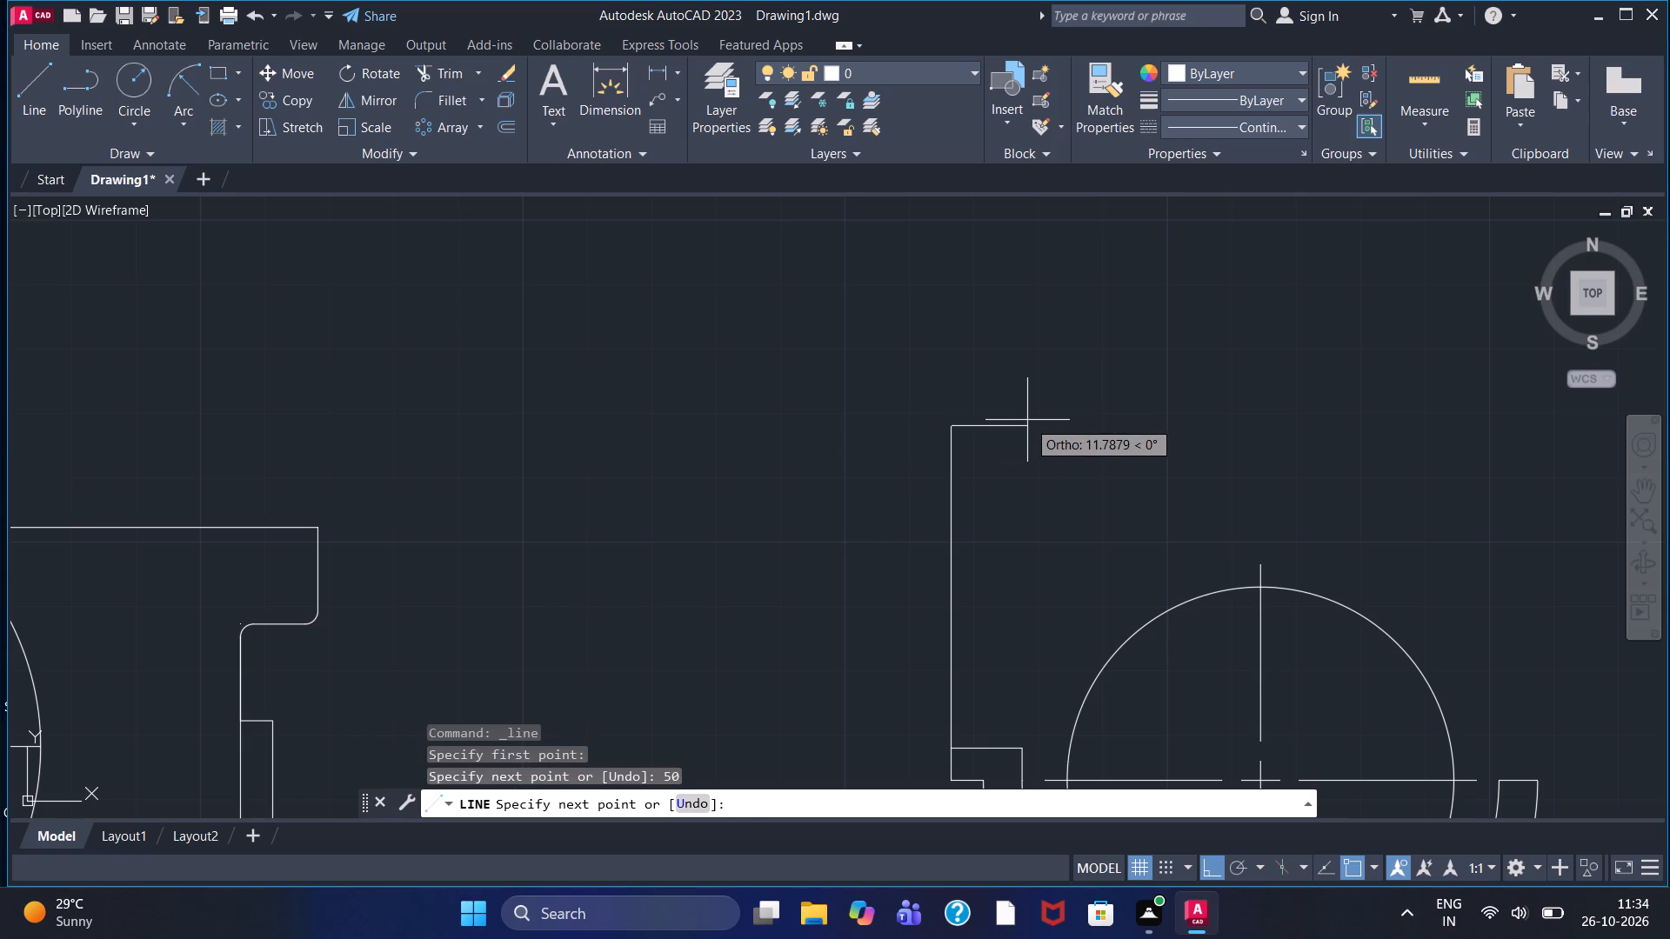
key("1")
key("0")
key("Return")
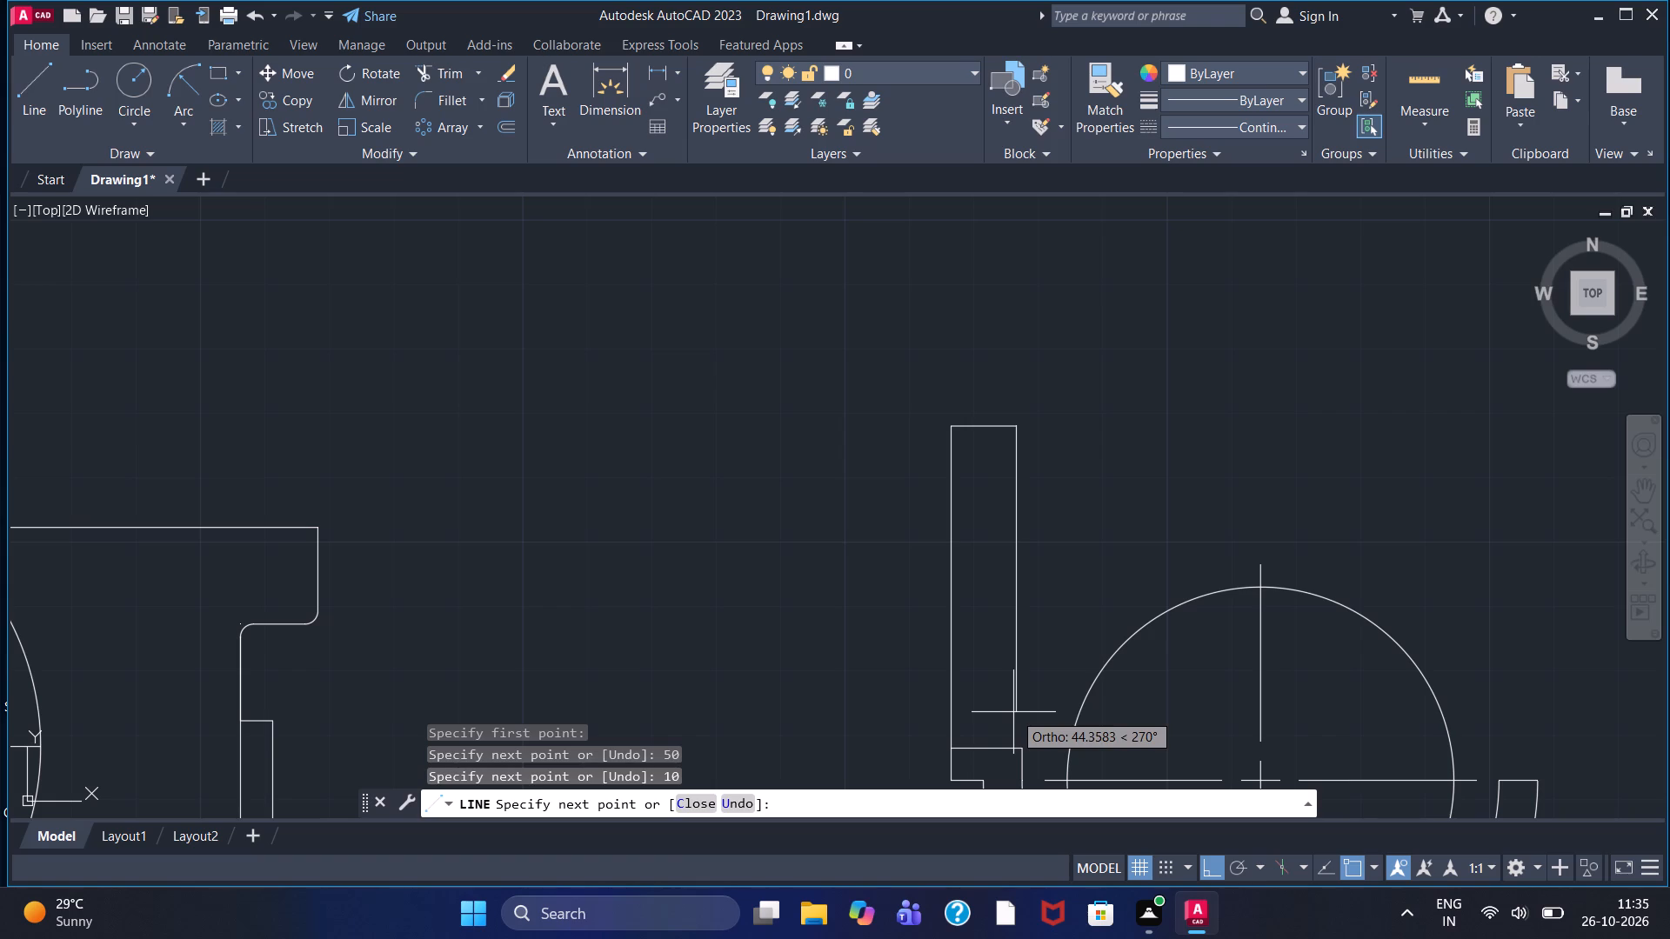
key("Escape")
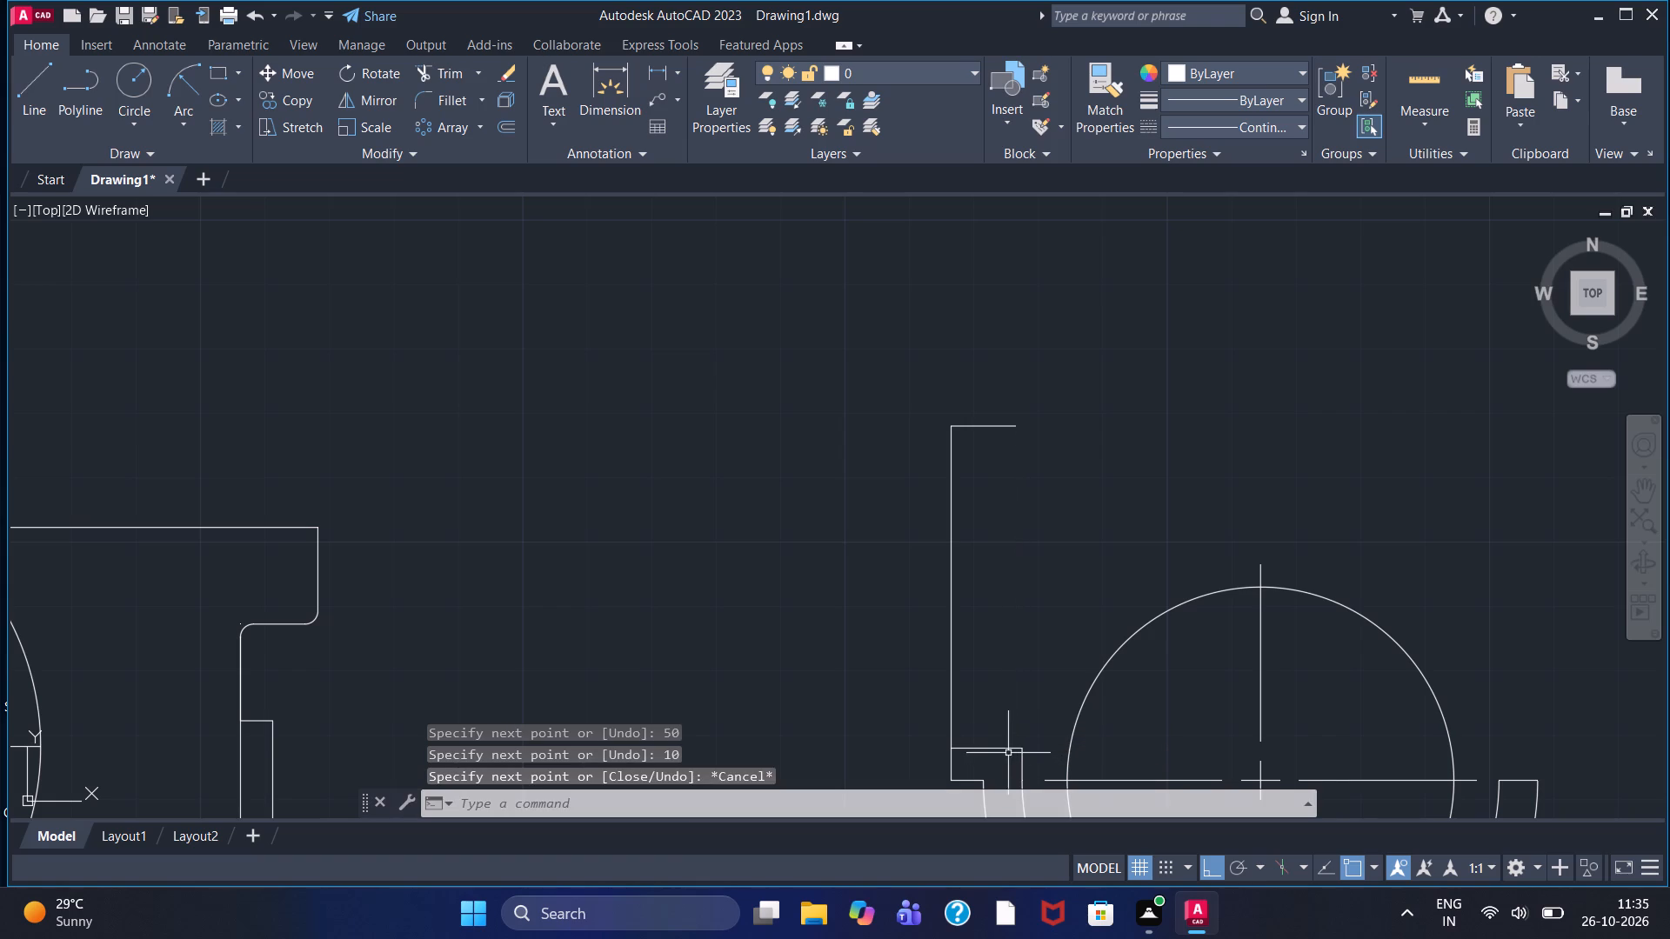
Draw a vertical line from the small block's top right corner past the 10-long top line's height, and extend that top line across it.
left_click(43, 83)
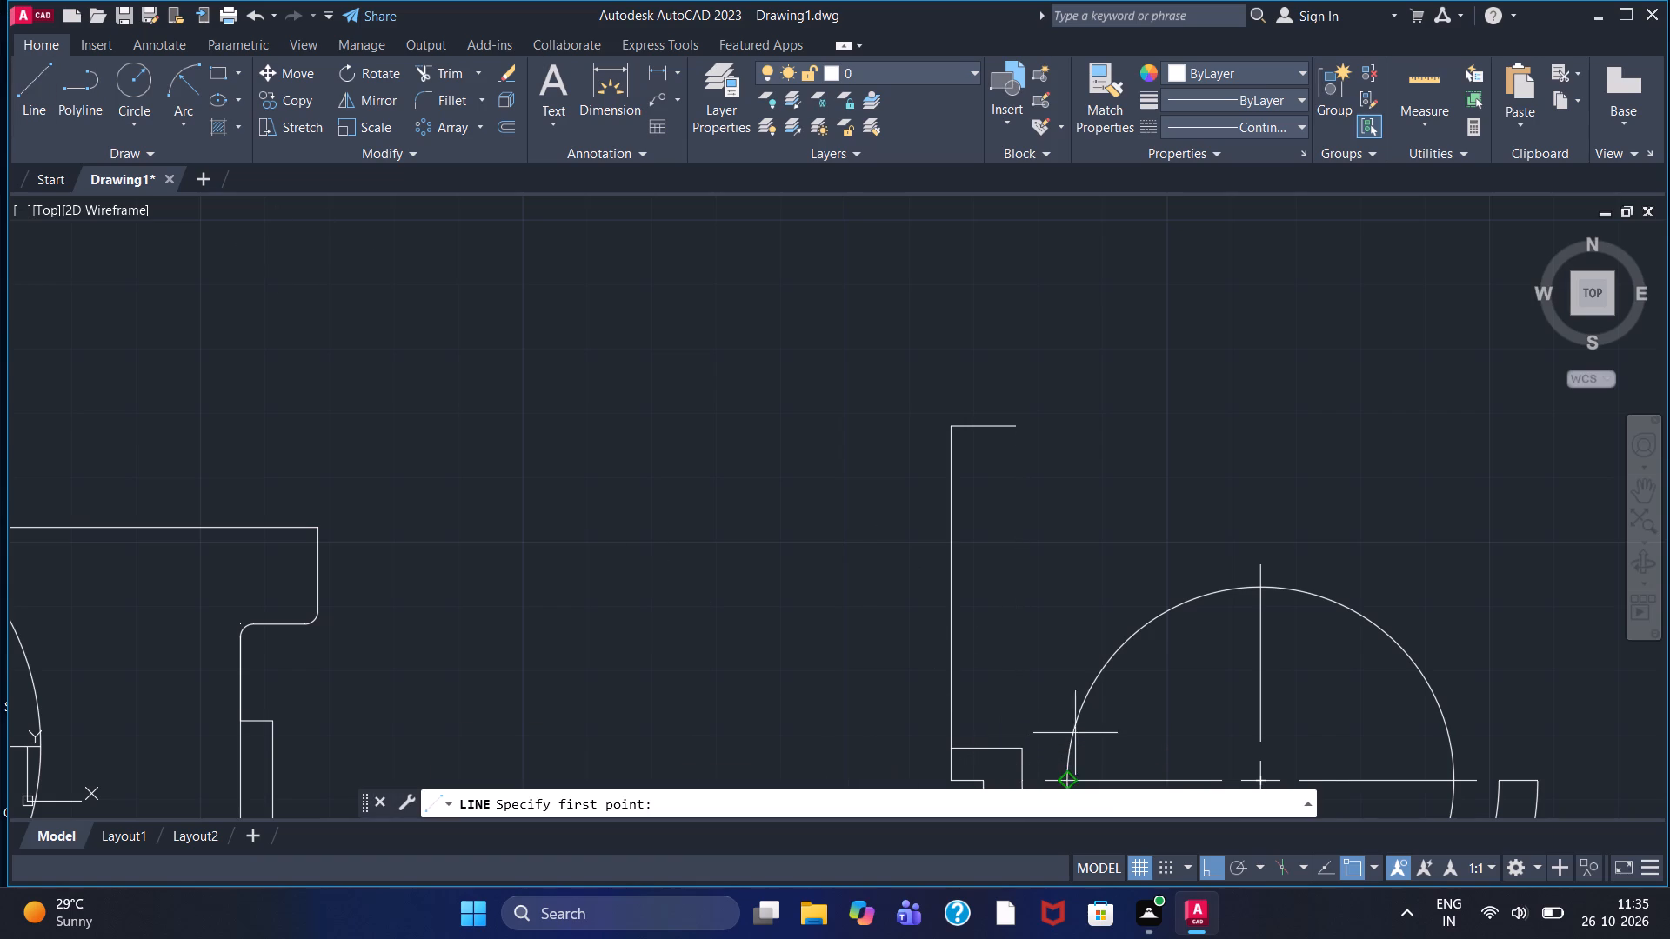
left_click_drag(1022, 753, 1019, 734)
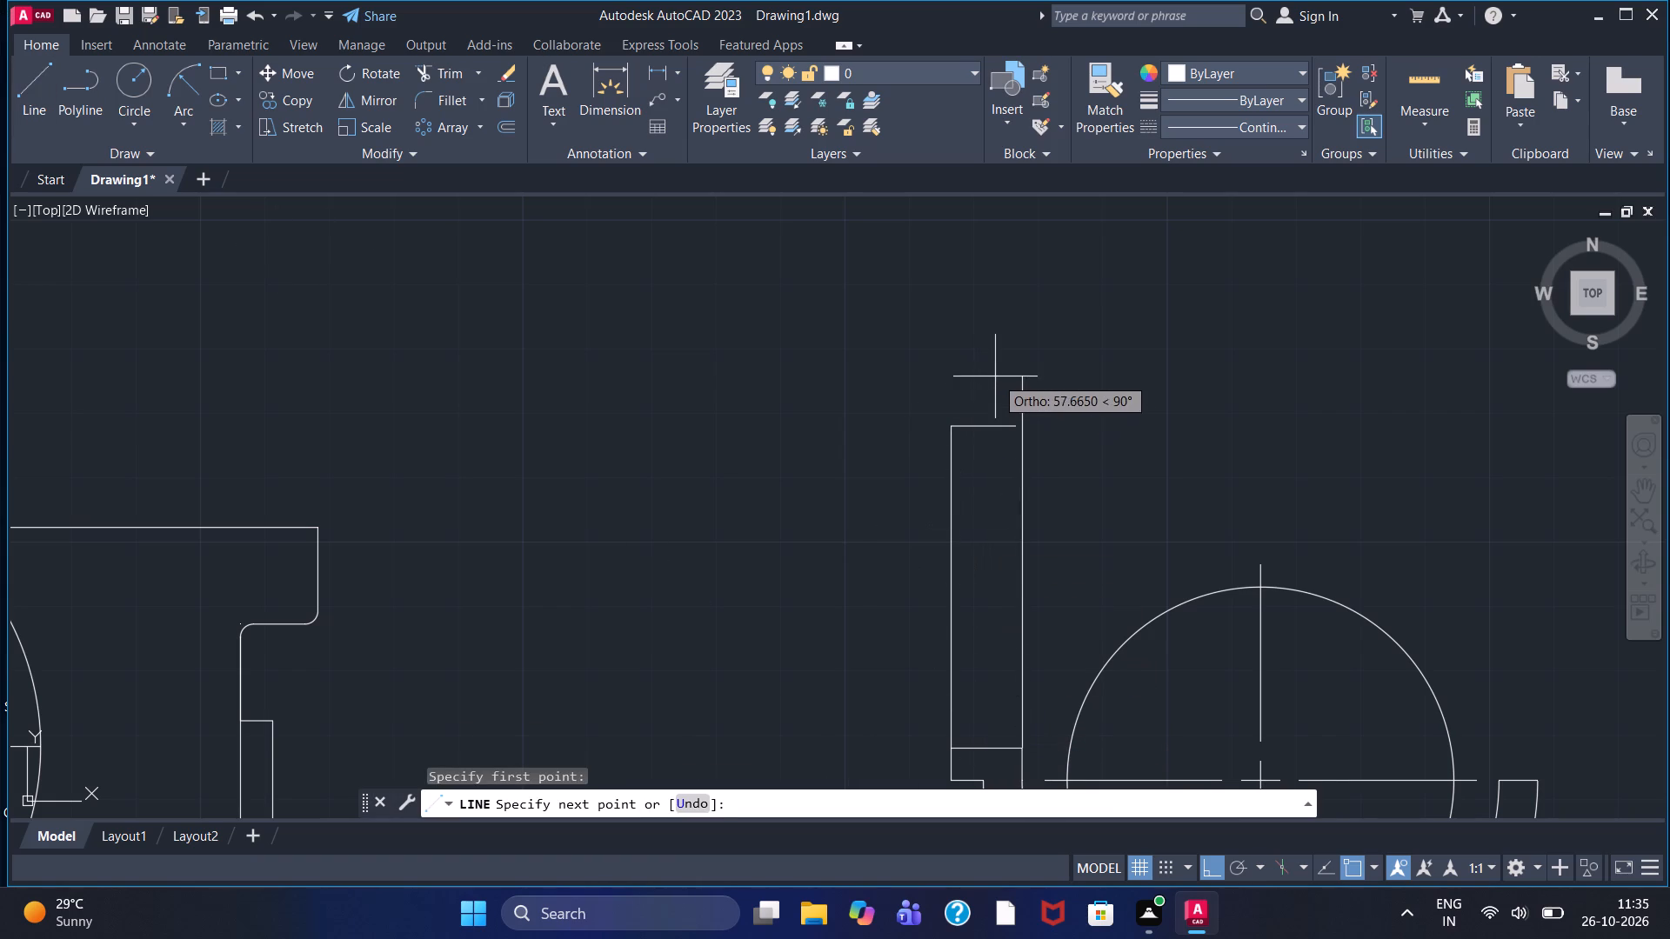
left_click(1010, 400)
right_click(1010, 400)
key("Escape")
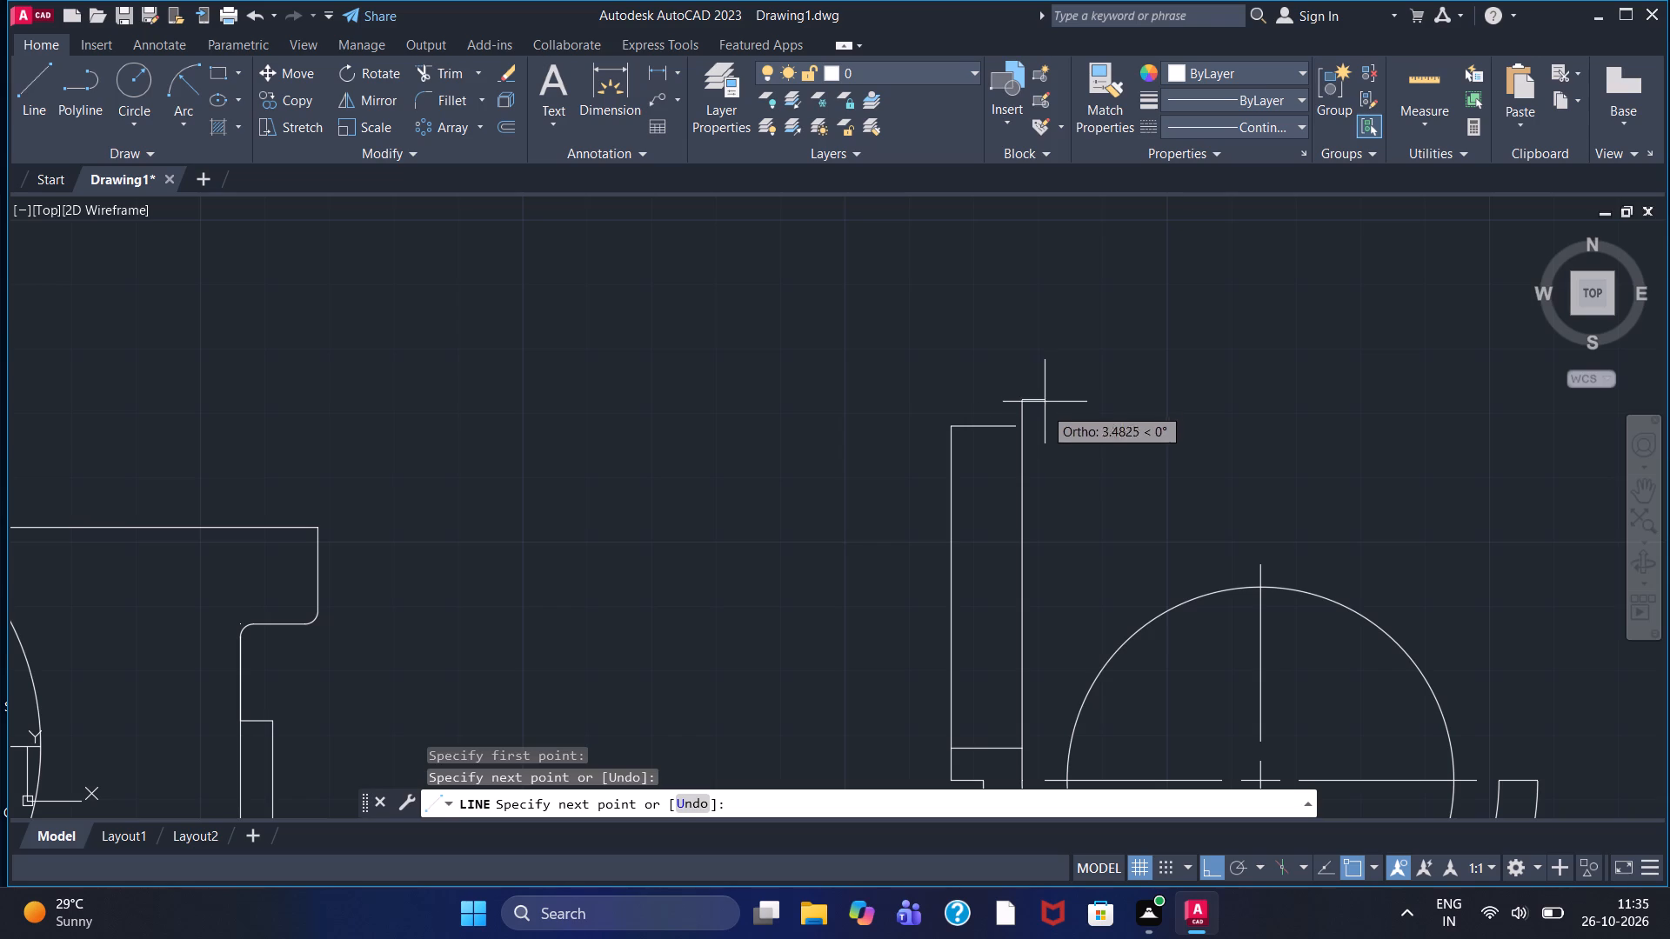
key("Escape")
left_click(17, 106)
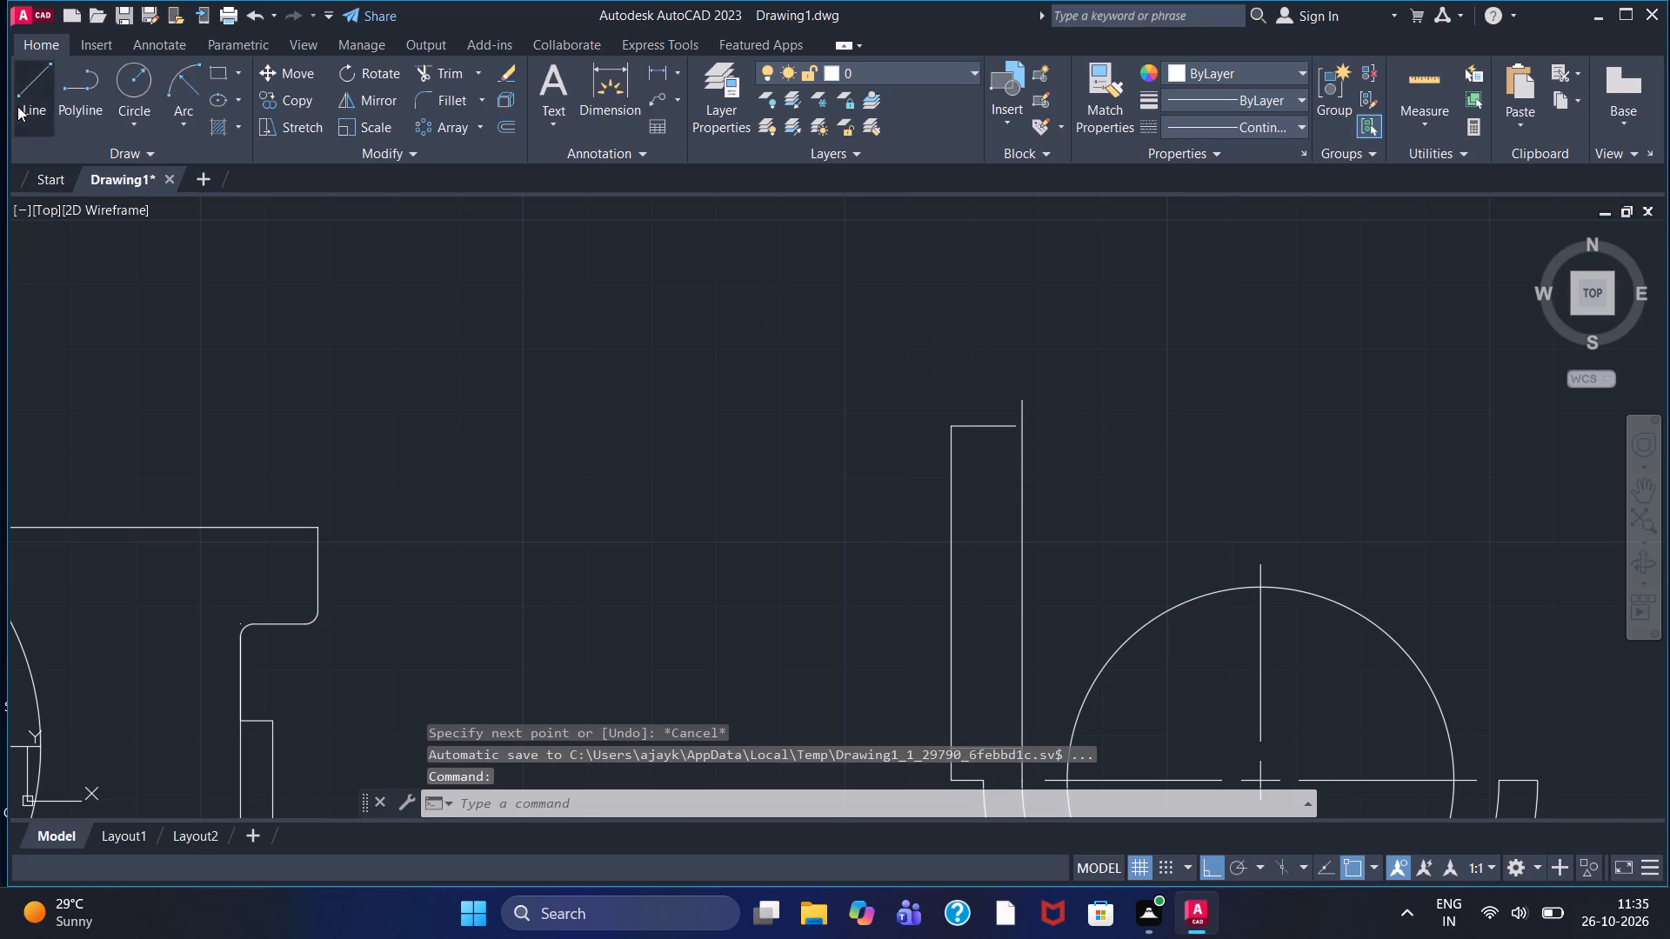
scroll(1044, 437, "up", 2)
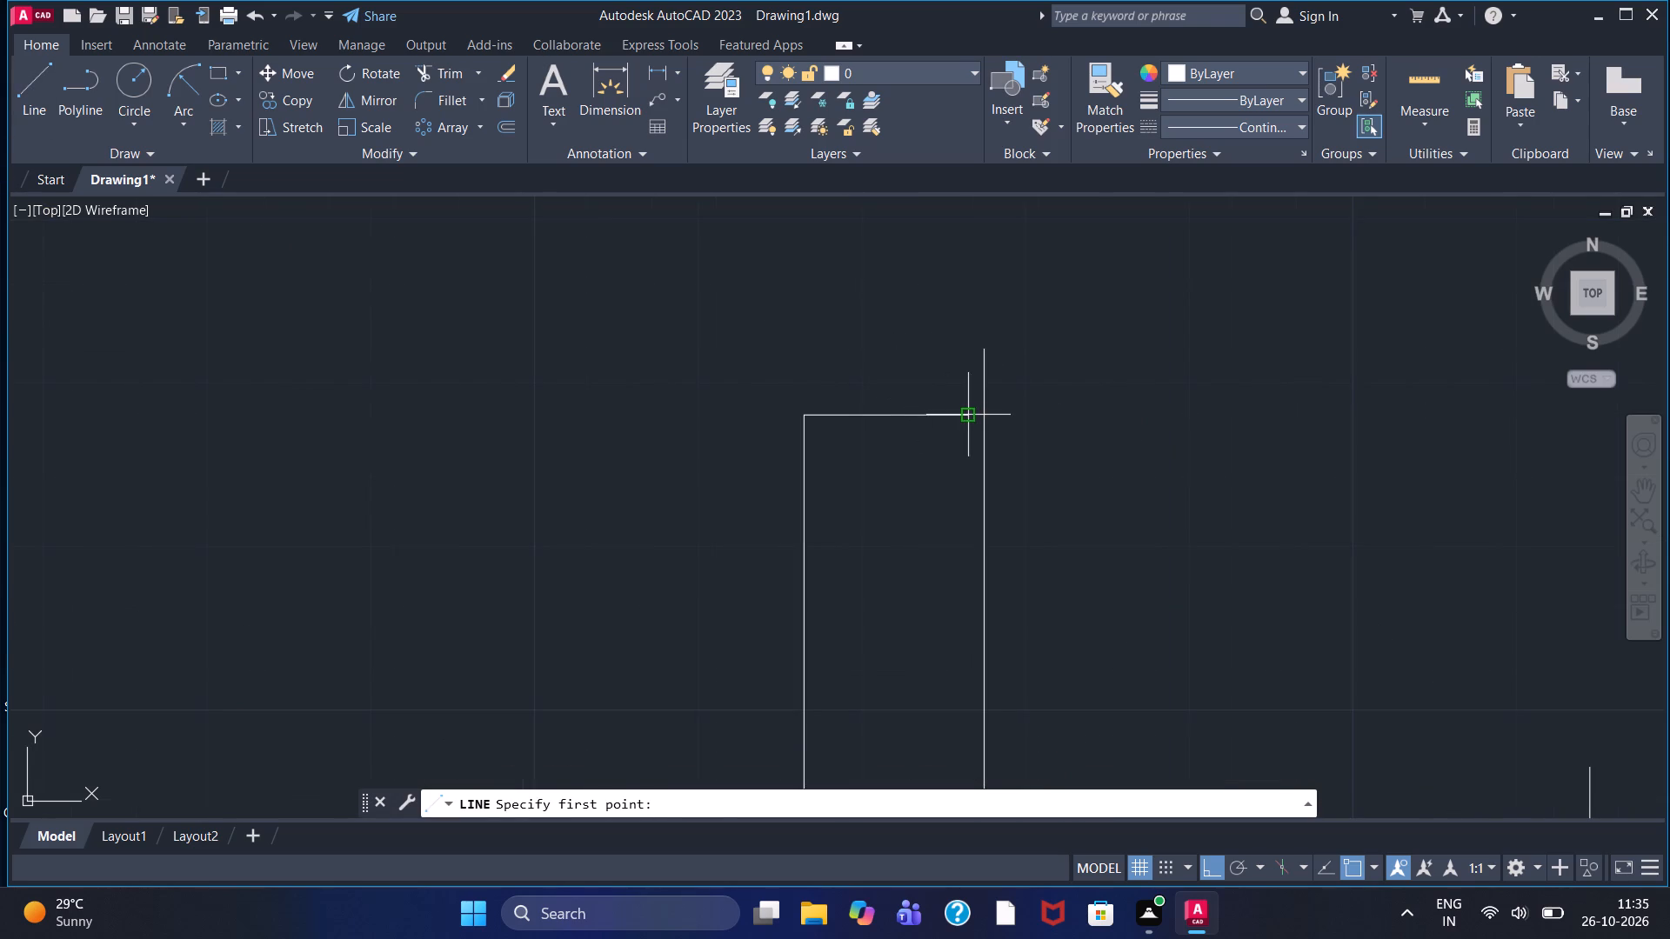
left_click(968, 418)
left_click(1049, 419)
key("Escape")
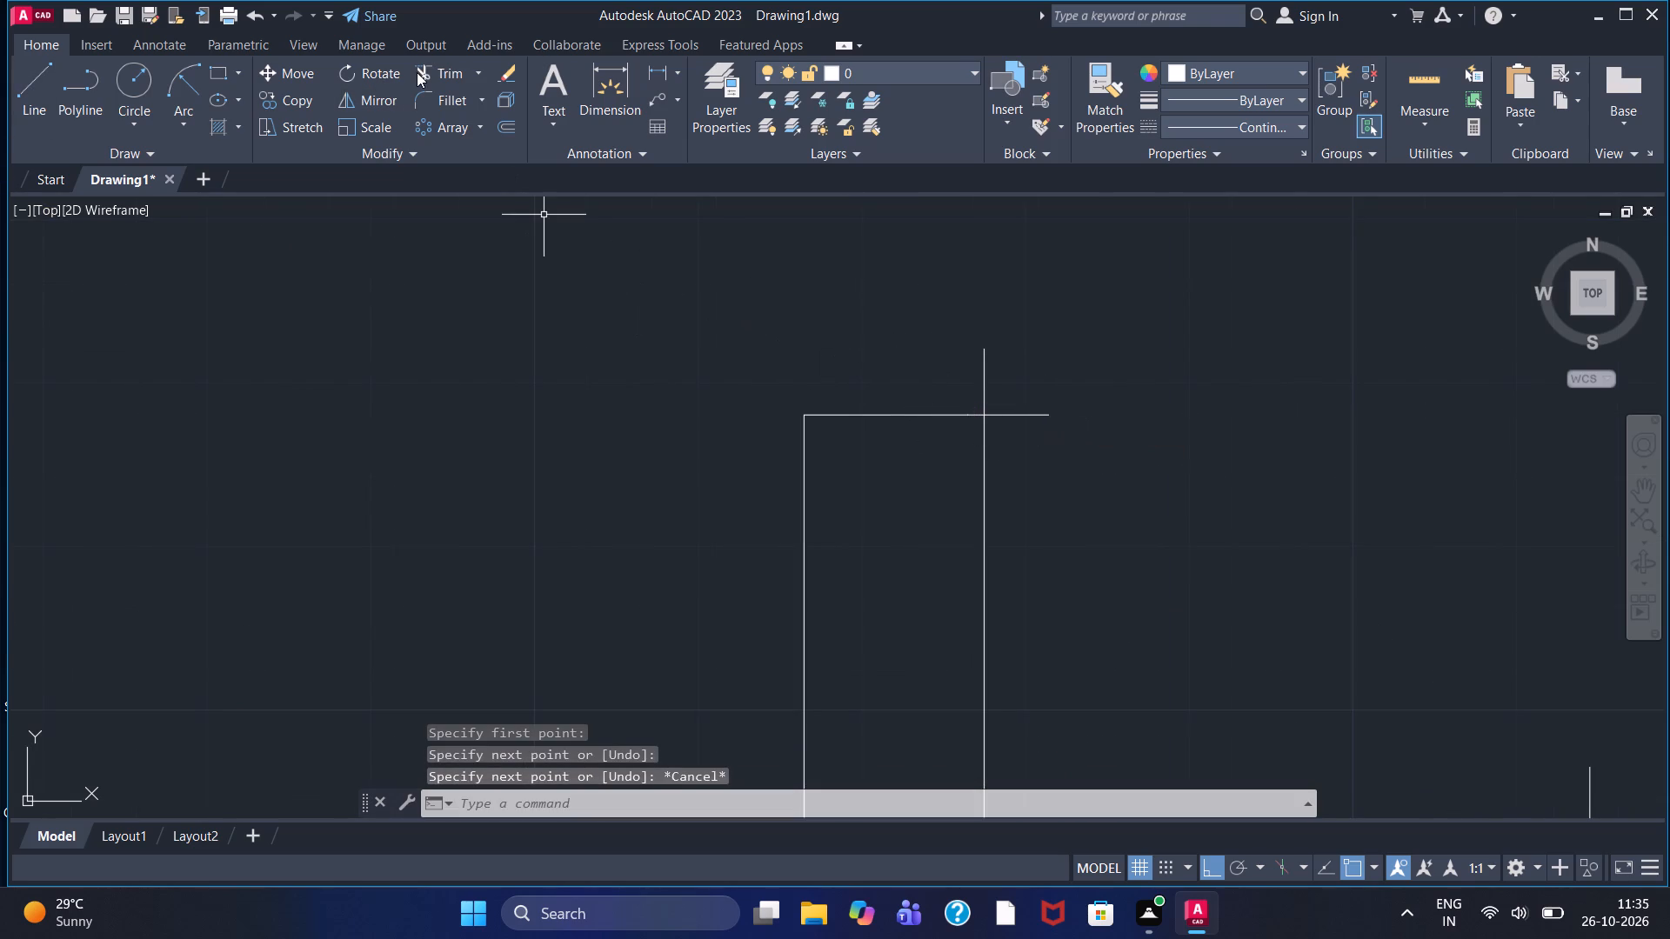
Trim both overhanging line ends at the tall block's top right corner.
left_click(419, 72)
left_click(983, 377)
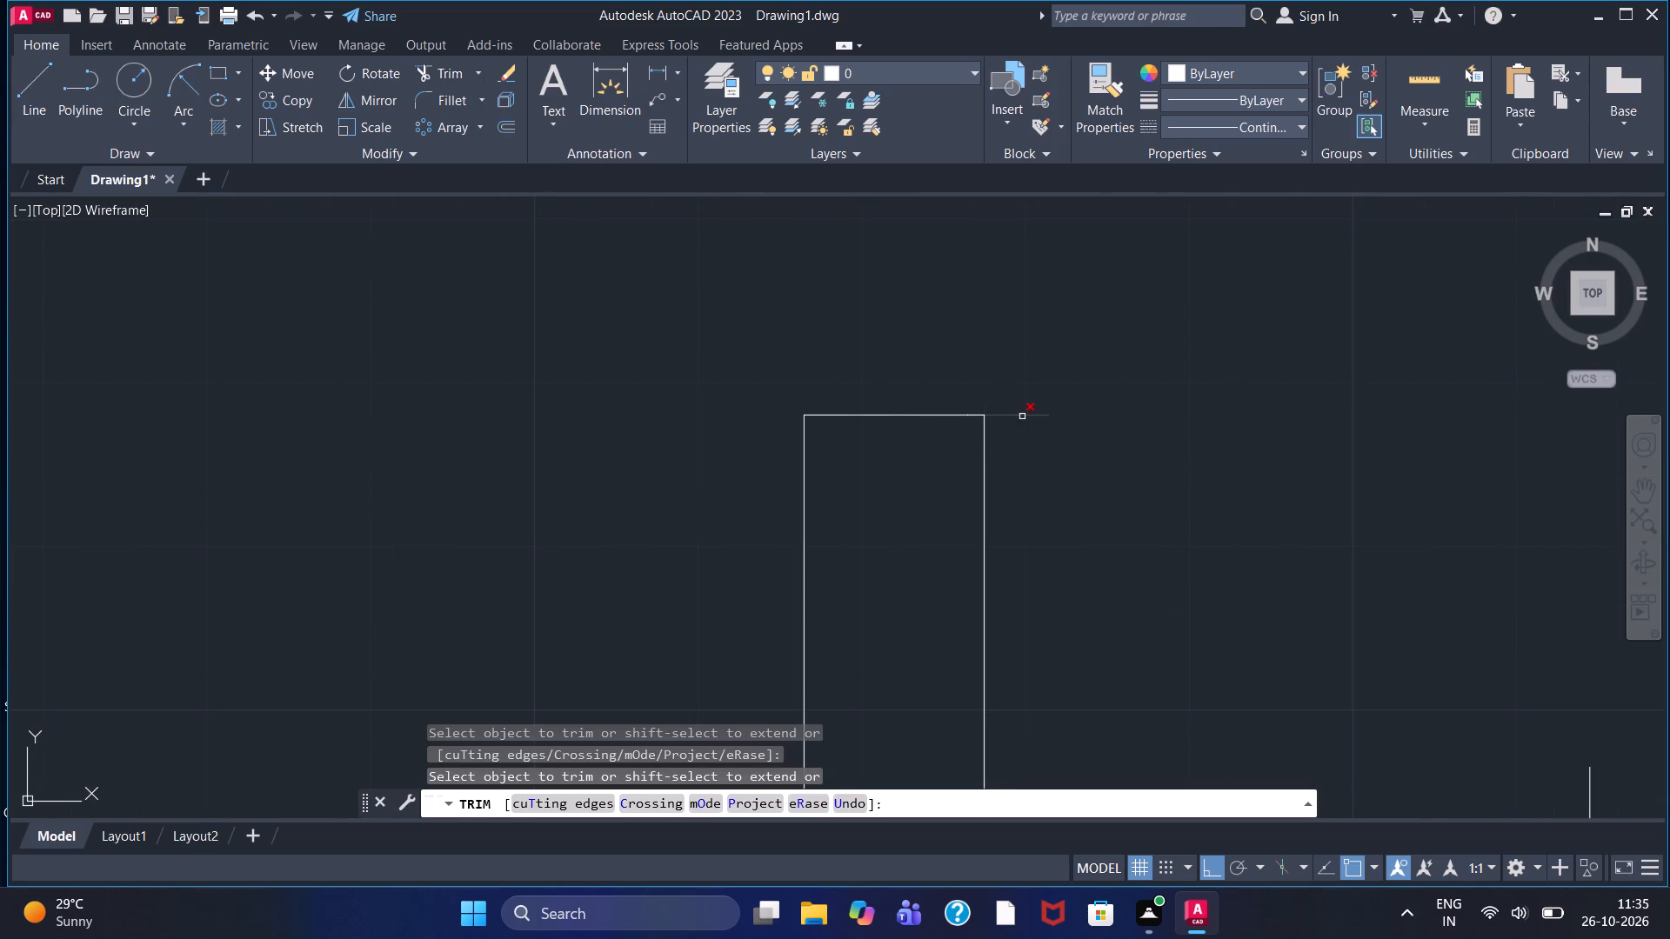
left_click(1022, 416)
From the outer arc's right end, draw connected lines 30 right and 53 up.
scroll(1029, 451, "down", 2)
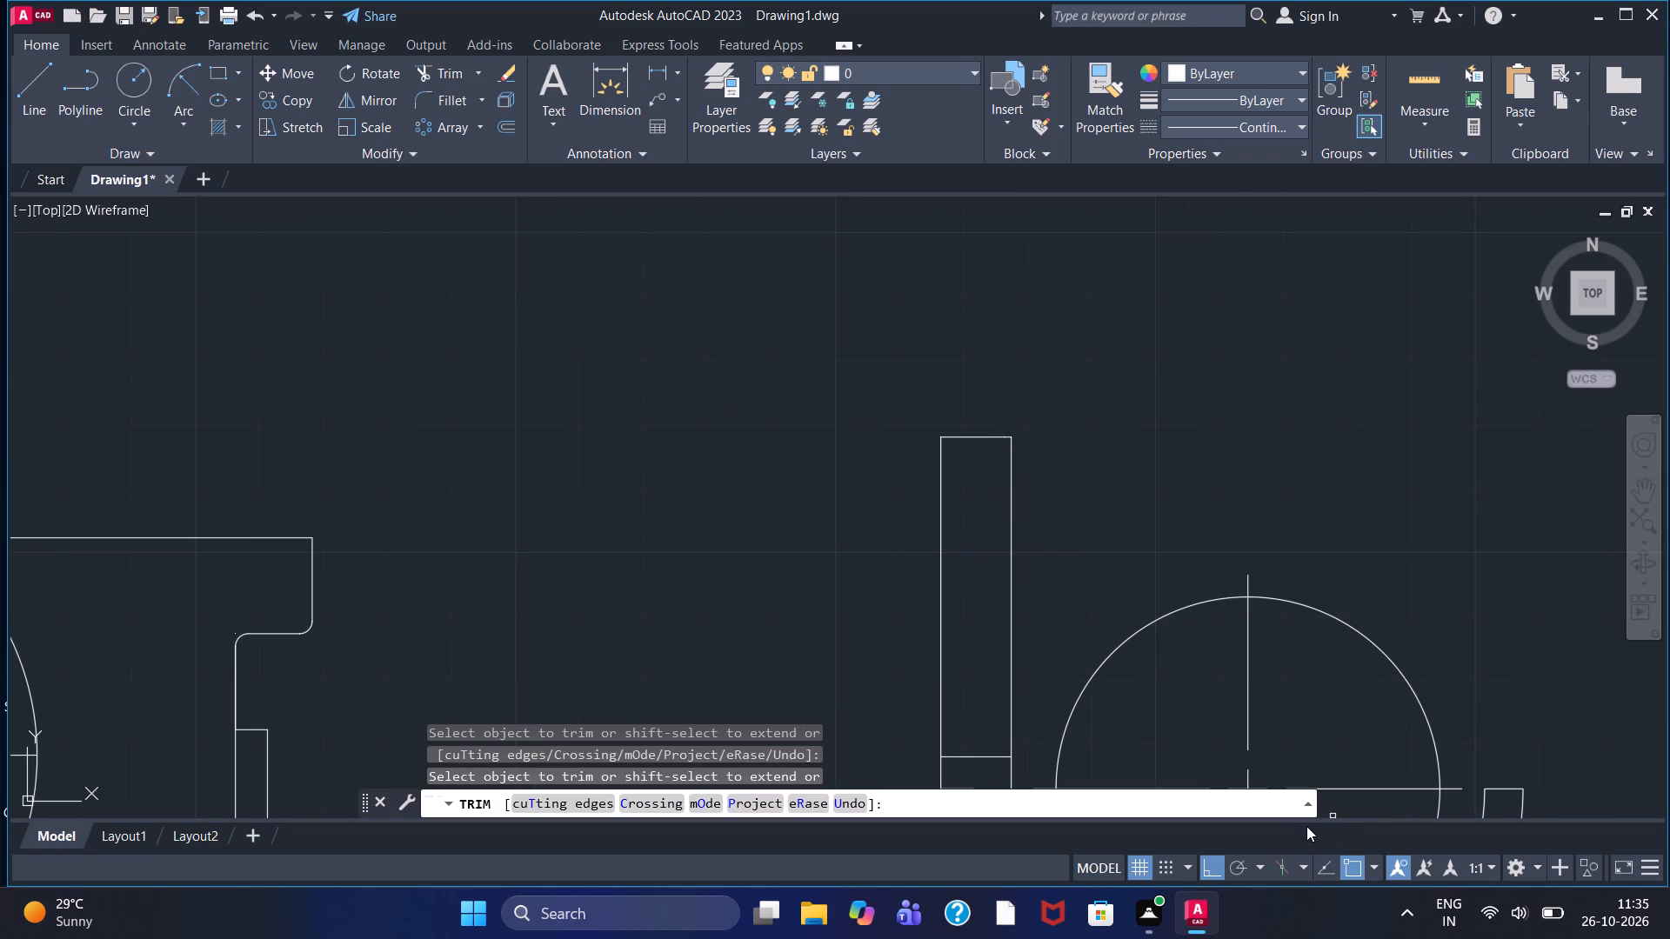
middle_click_drag(1418, 607, 1164, 448)
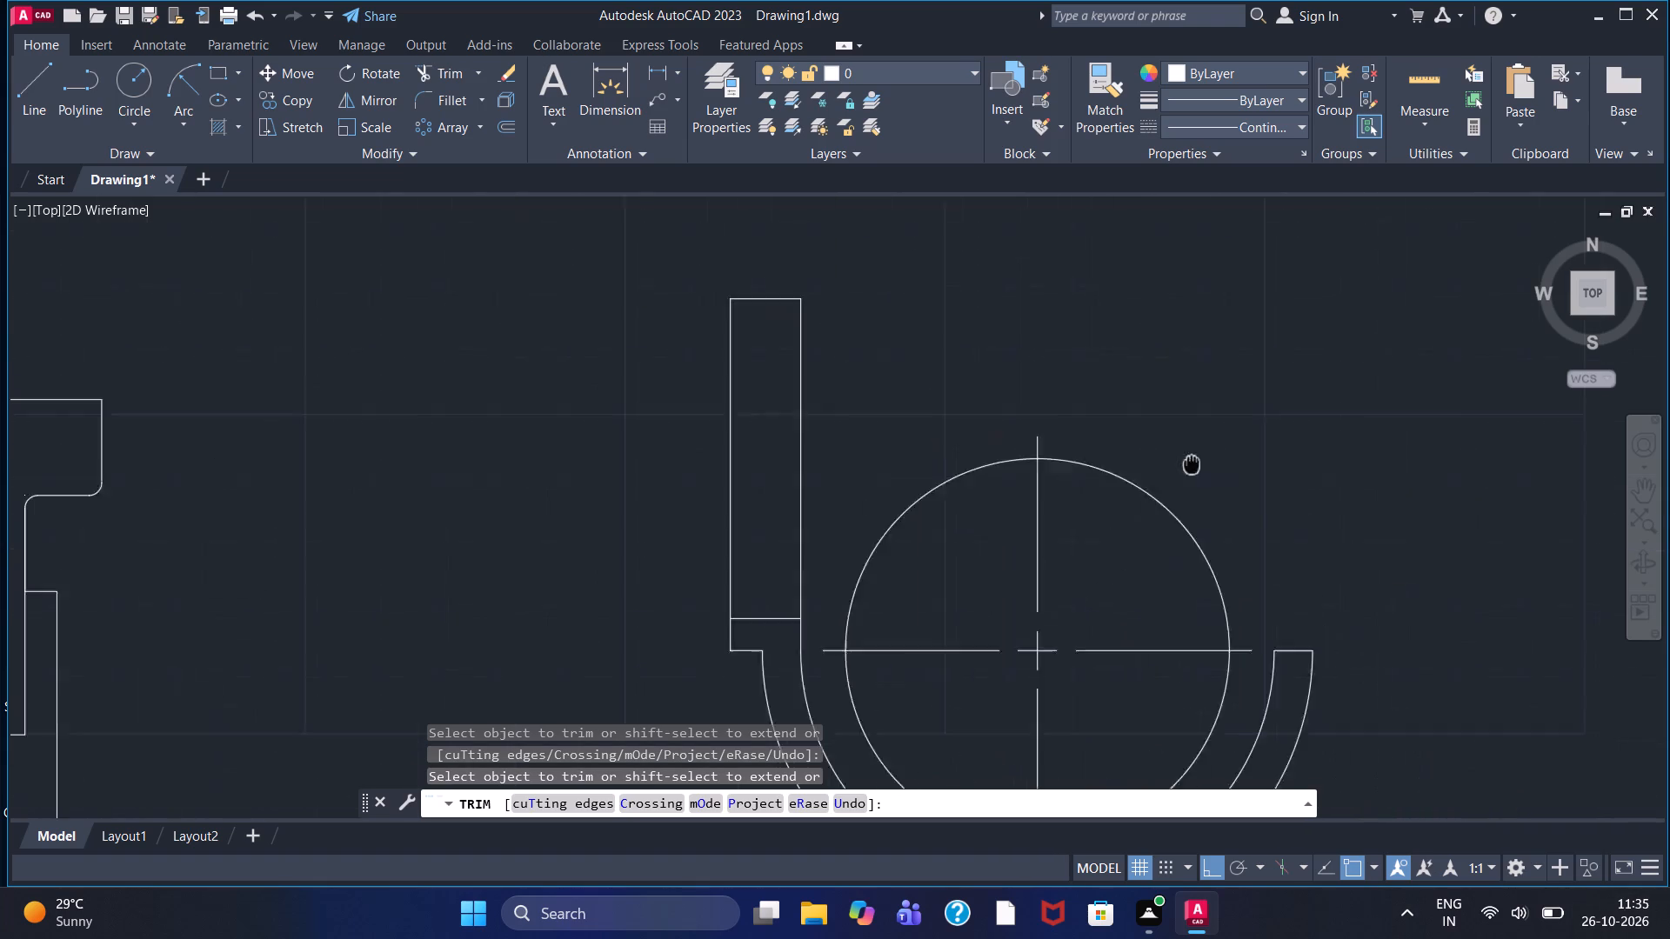
middle_click_drag(1164, 448, 1043, 381)
left_click(43, 97)
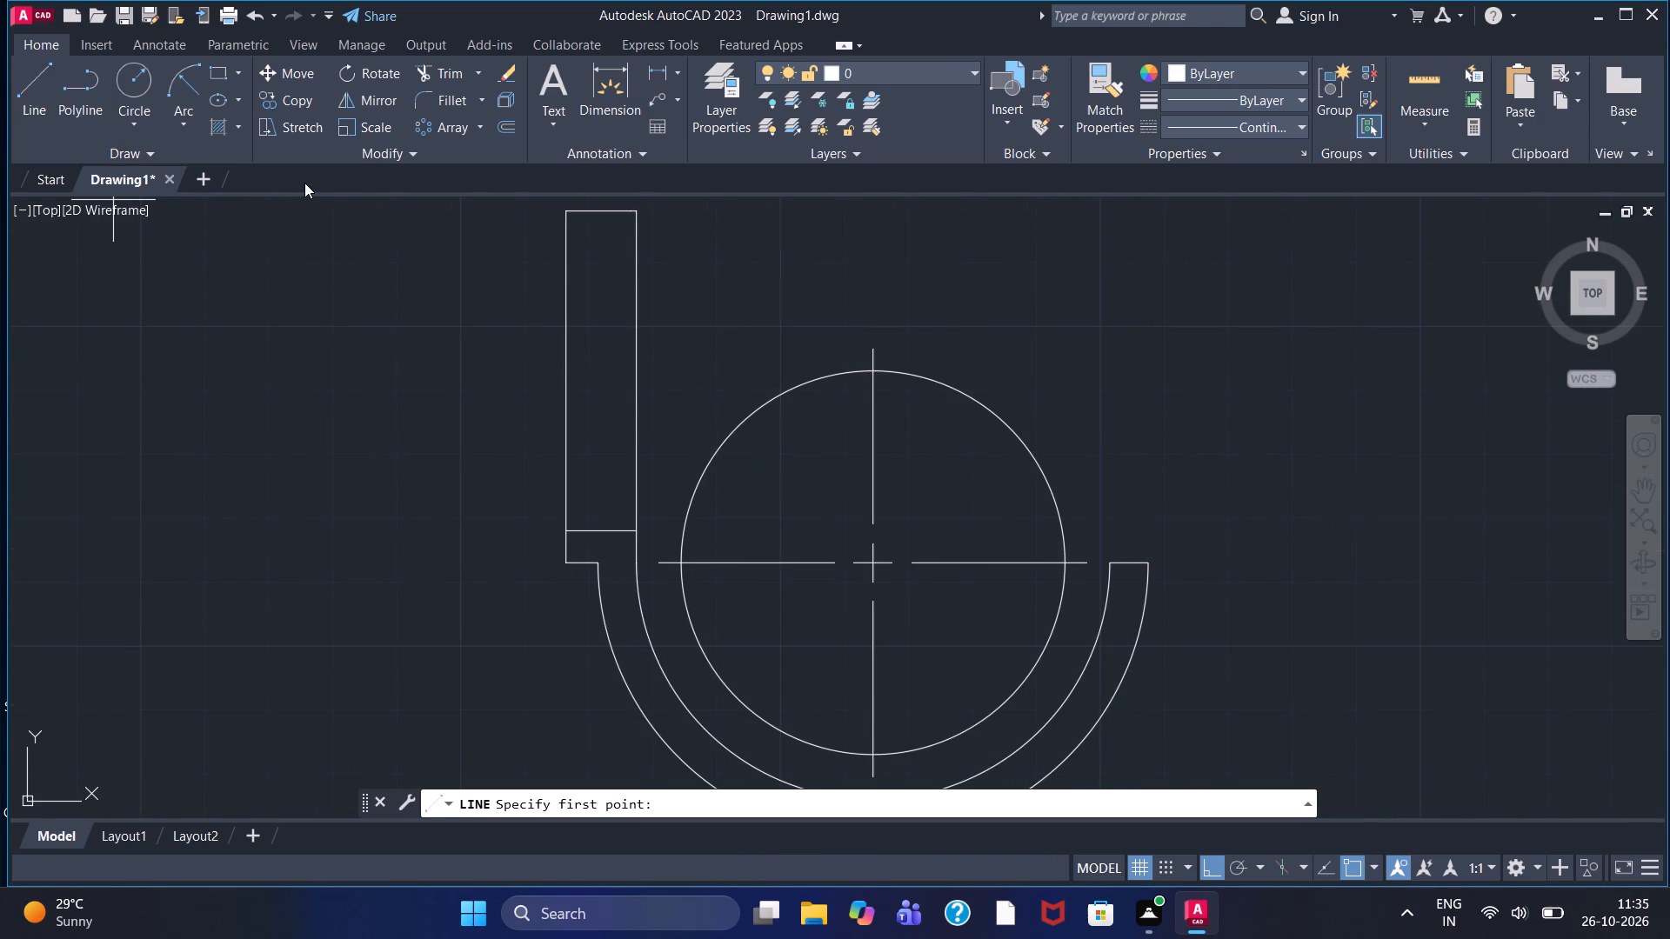
left_click(1147, 563)
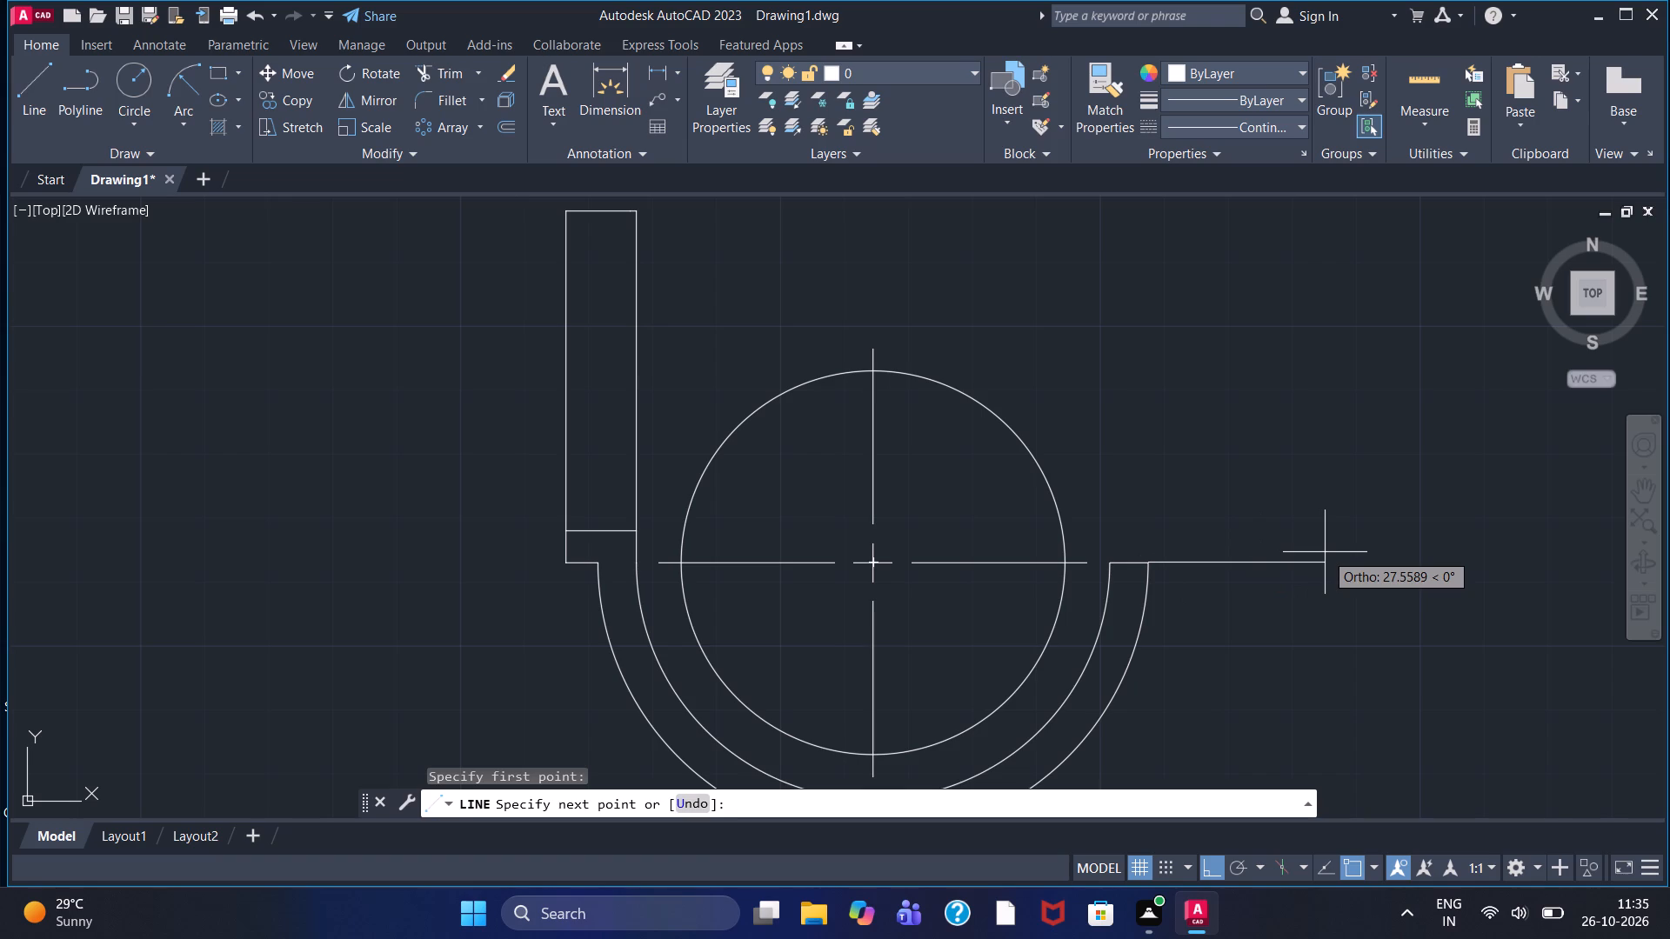
type("30")
key("Return")
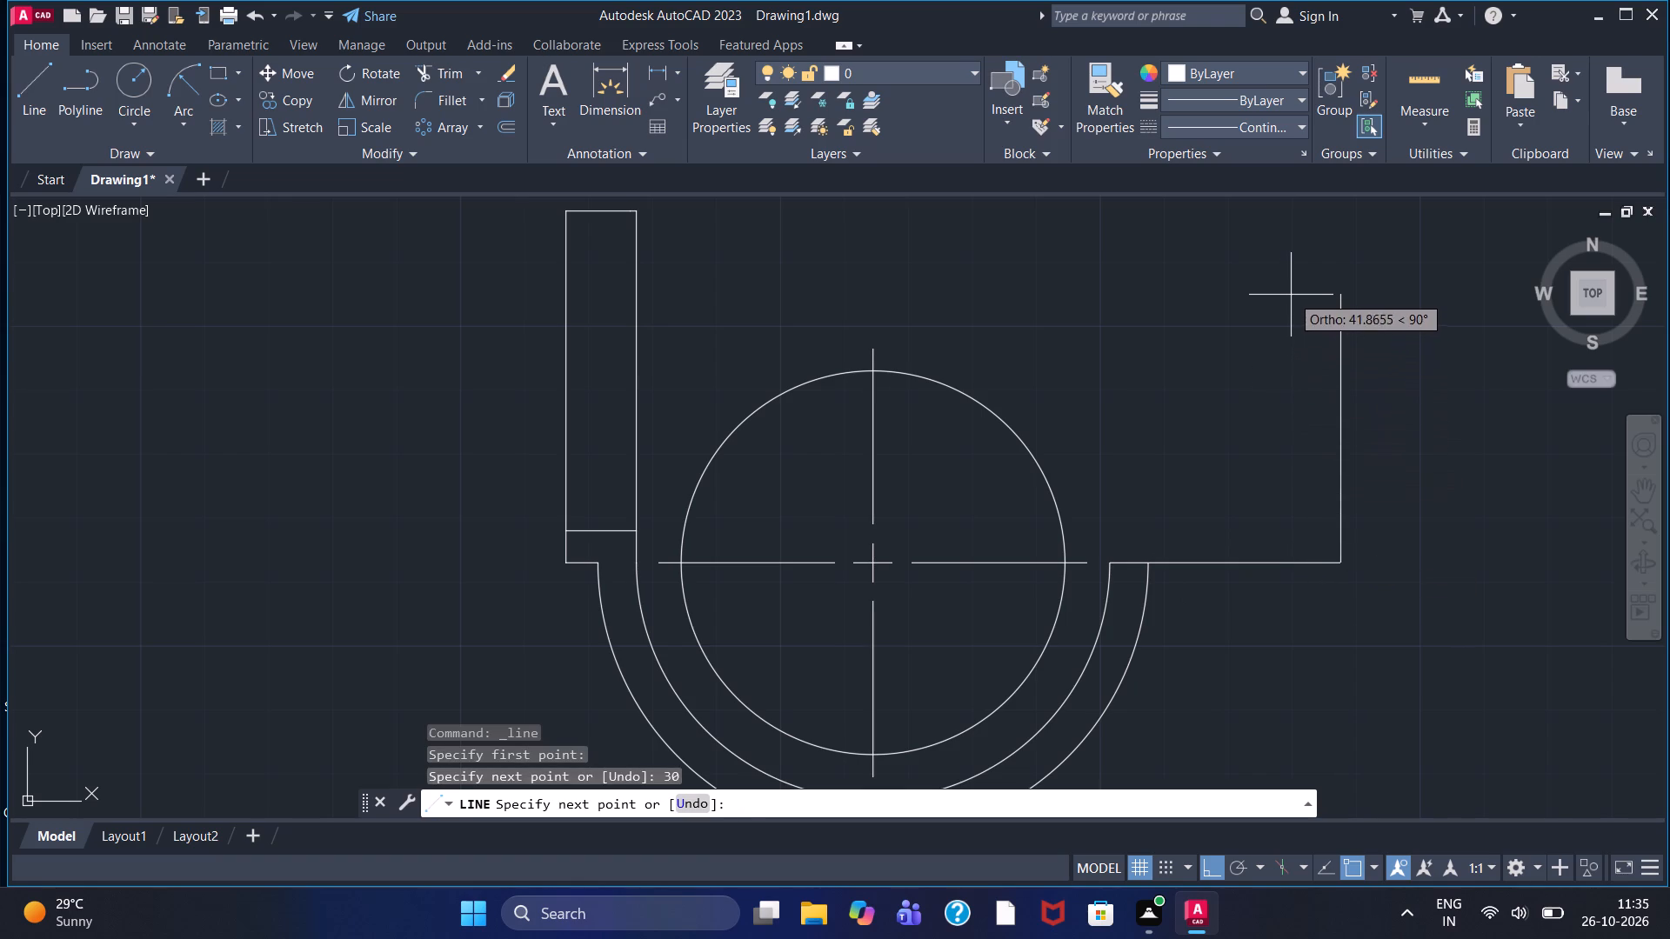
middle_click_drag(1291, 295, 1308, 454)
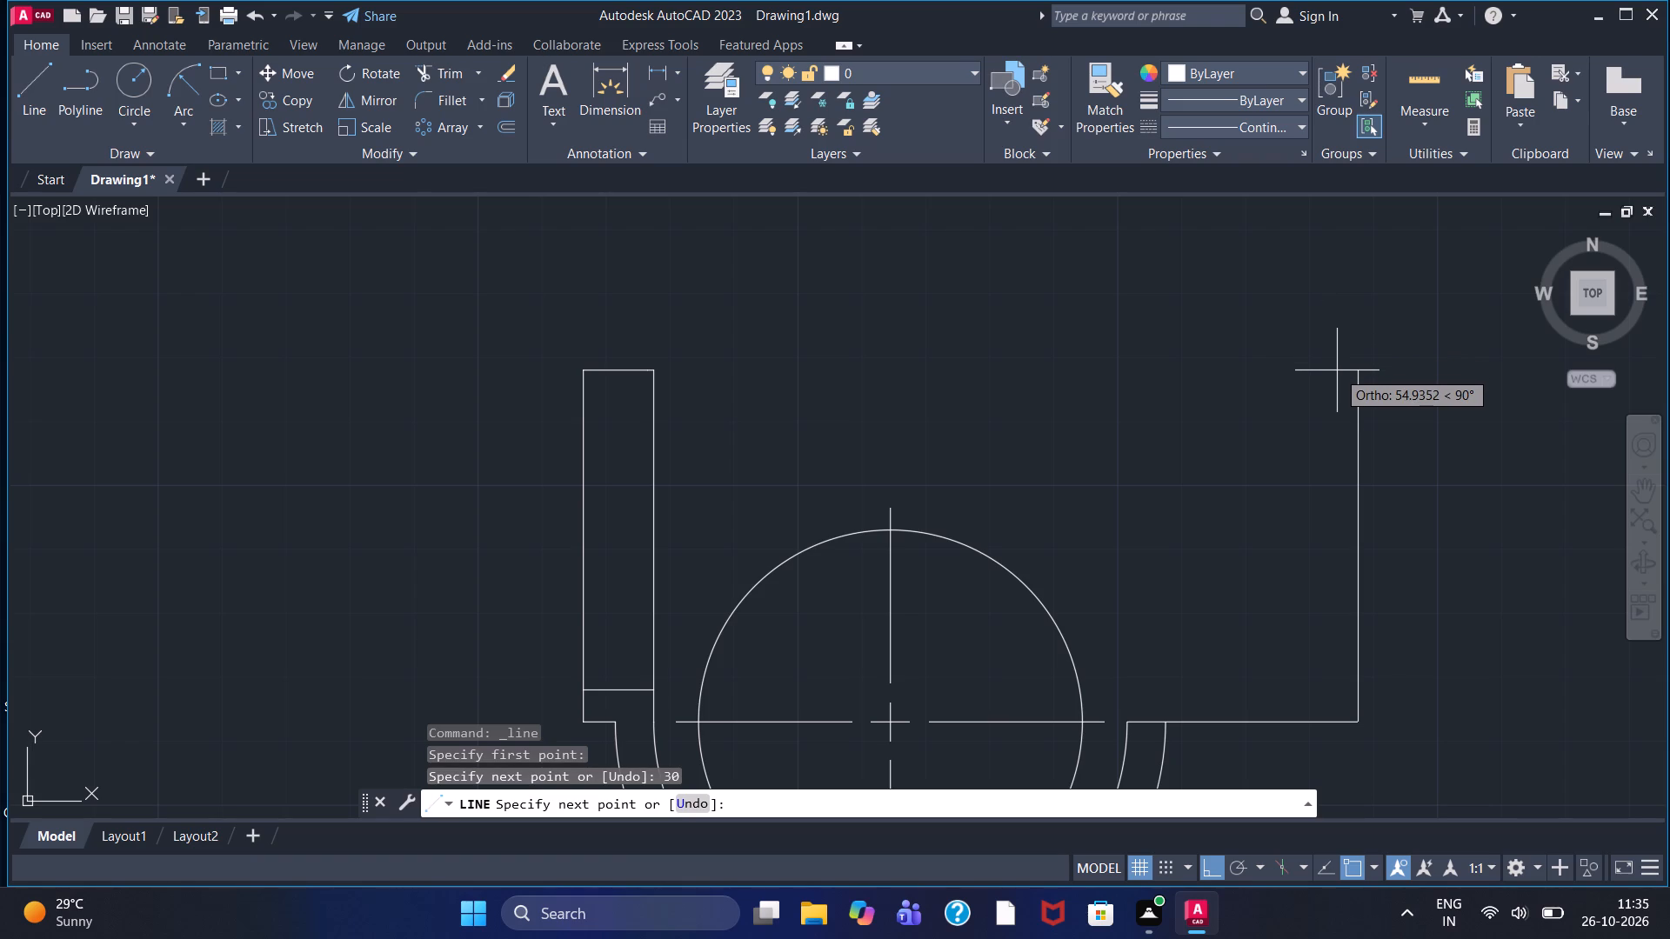
type("53")
key("Return")
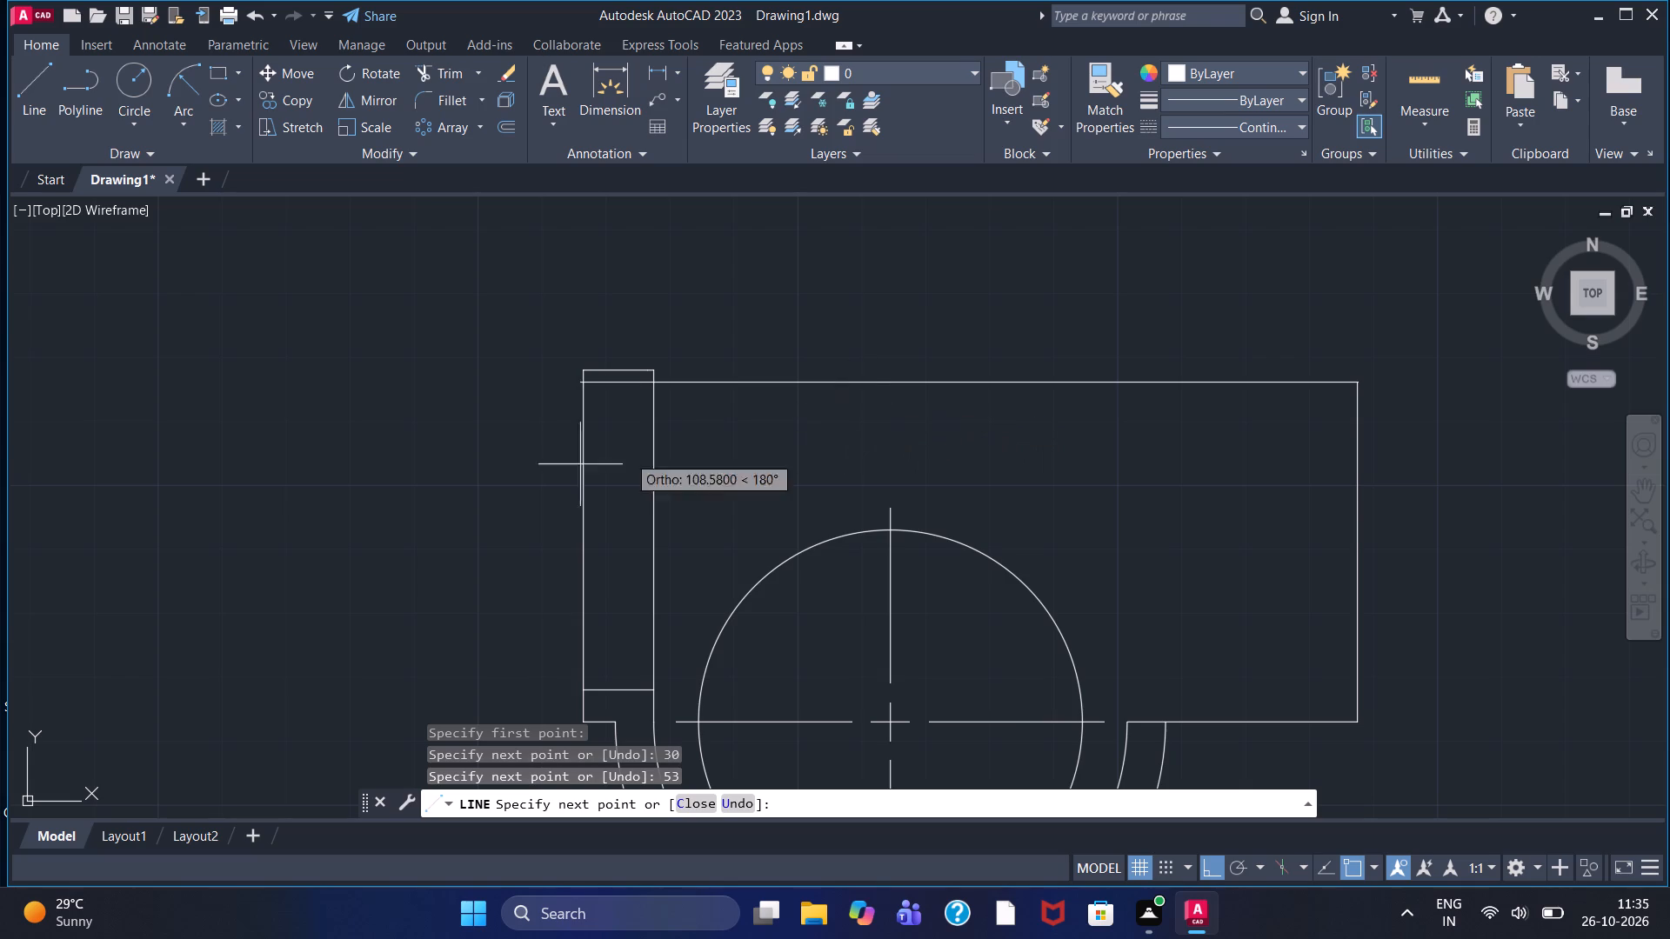
key("Escape")
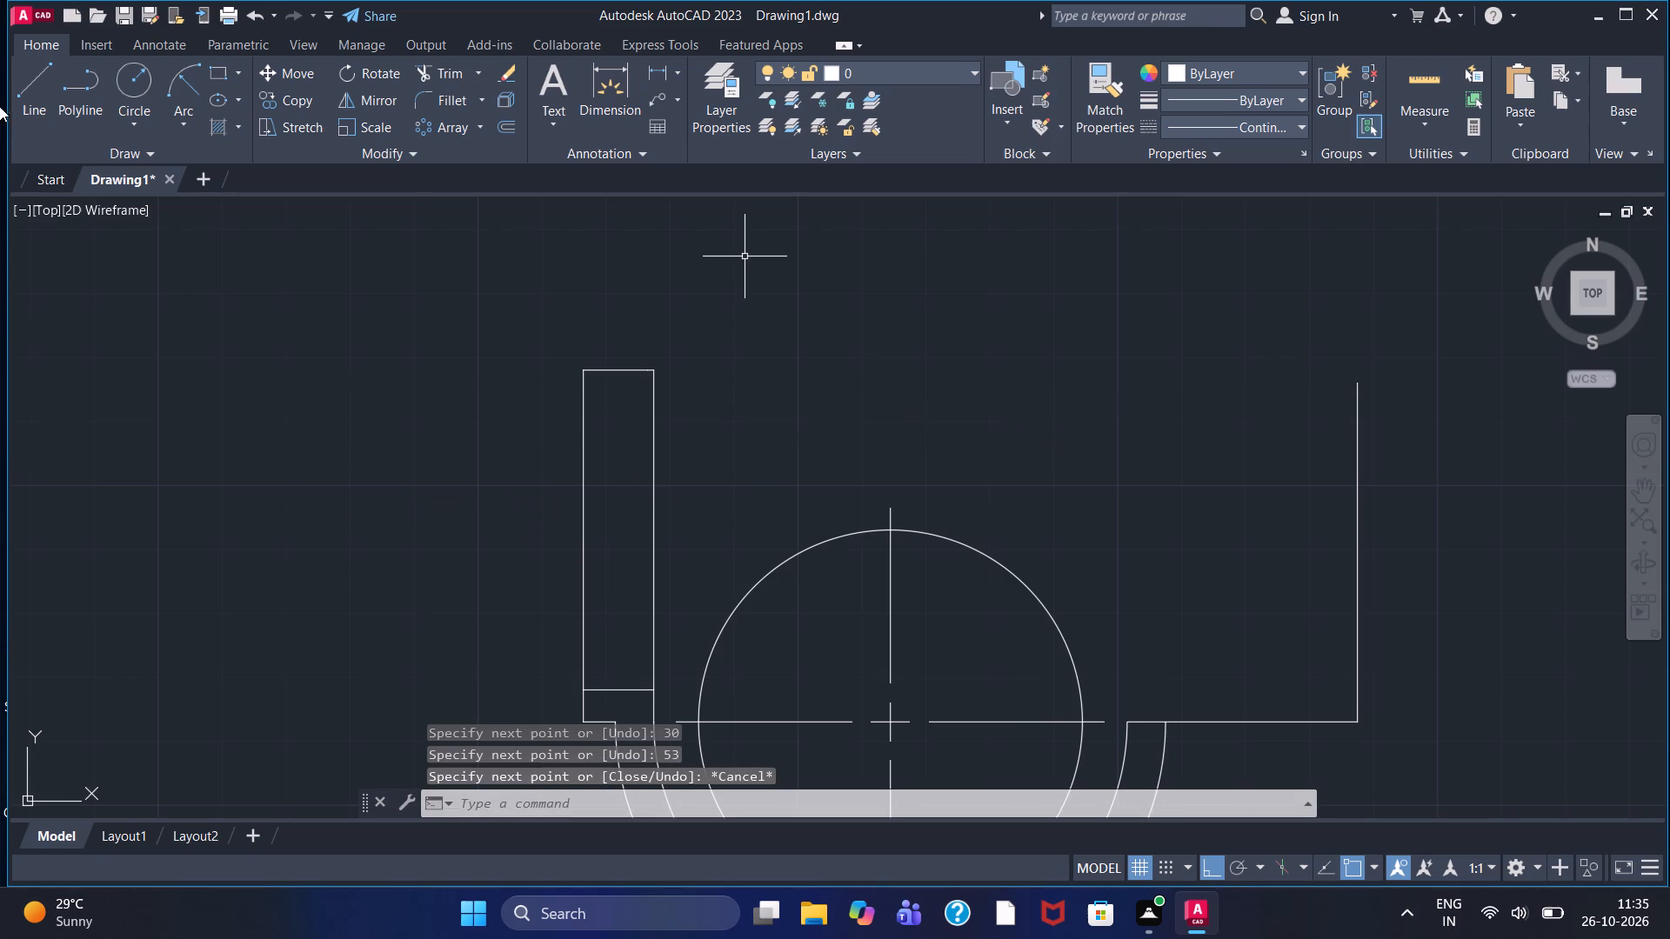
Draw a horizontal line from the tall block's top right corner past the 53-long vertical, and extend that vertical above it.
left_click(40, 86)
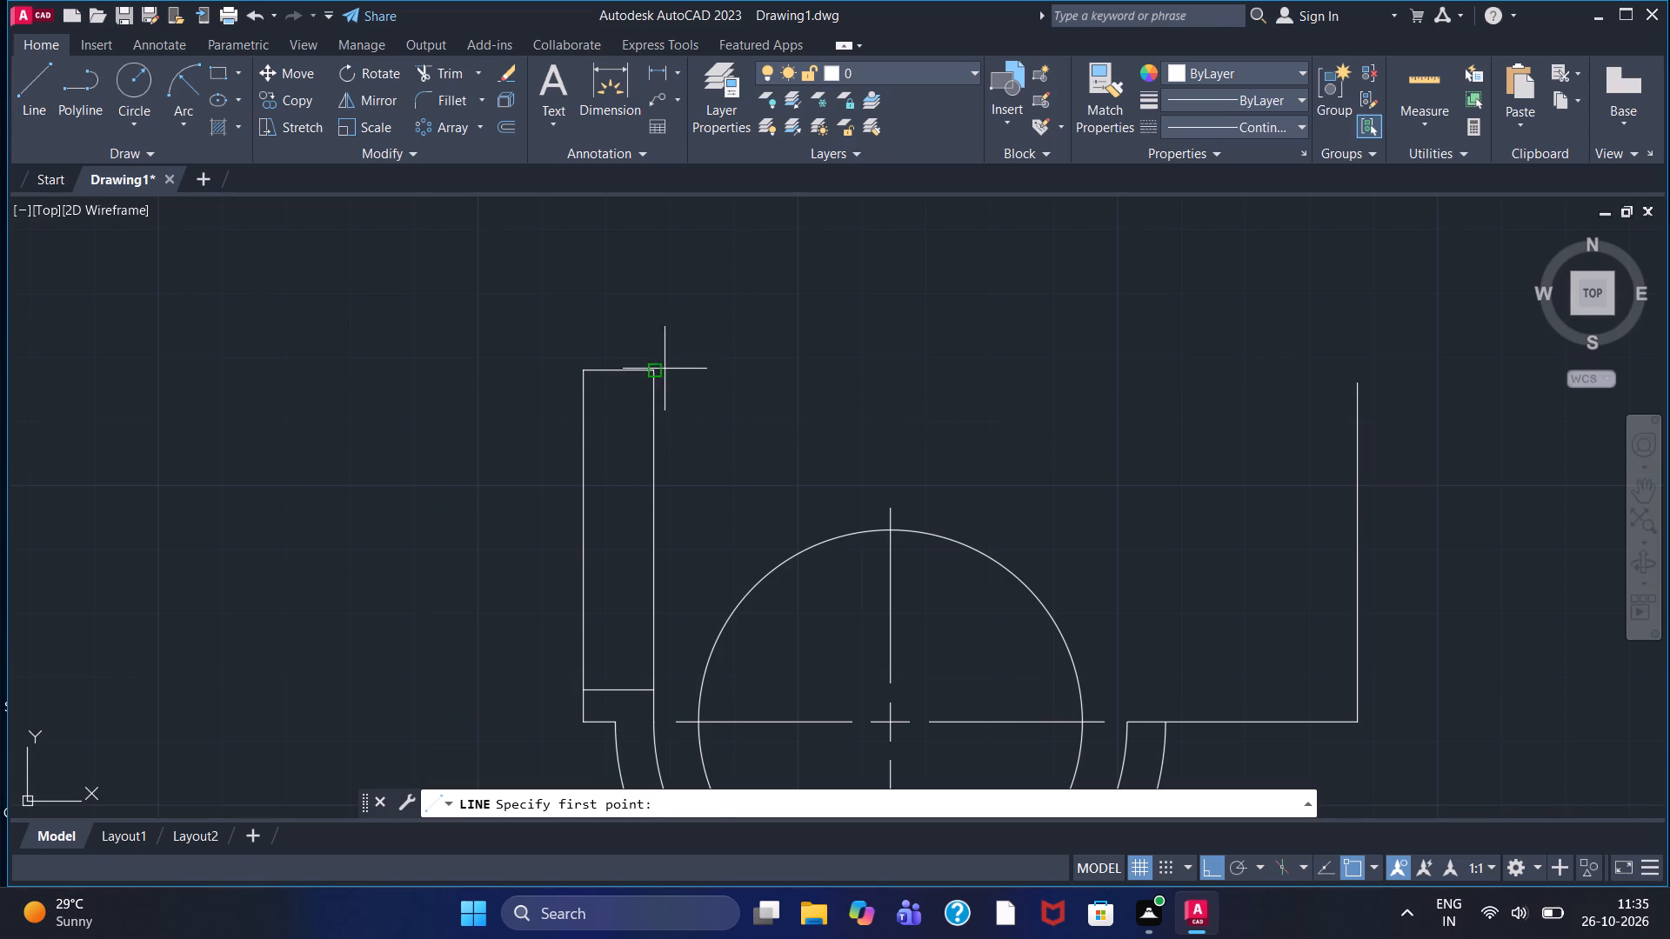
left_click(658, 372)
left_click(1450, 324)
key("Escape")
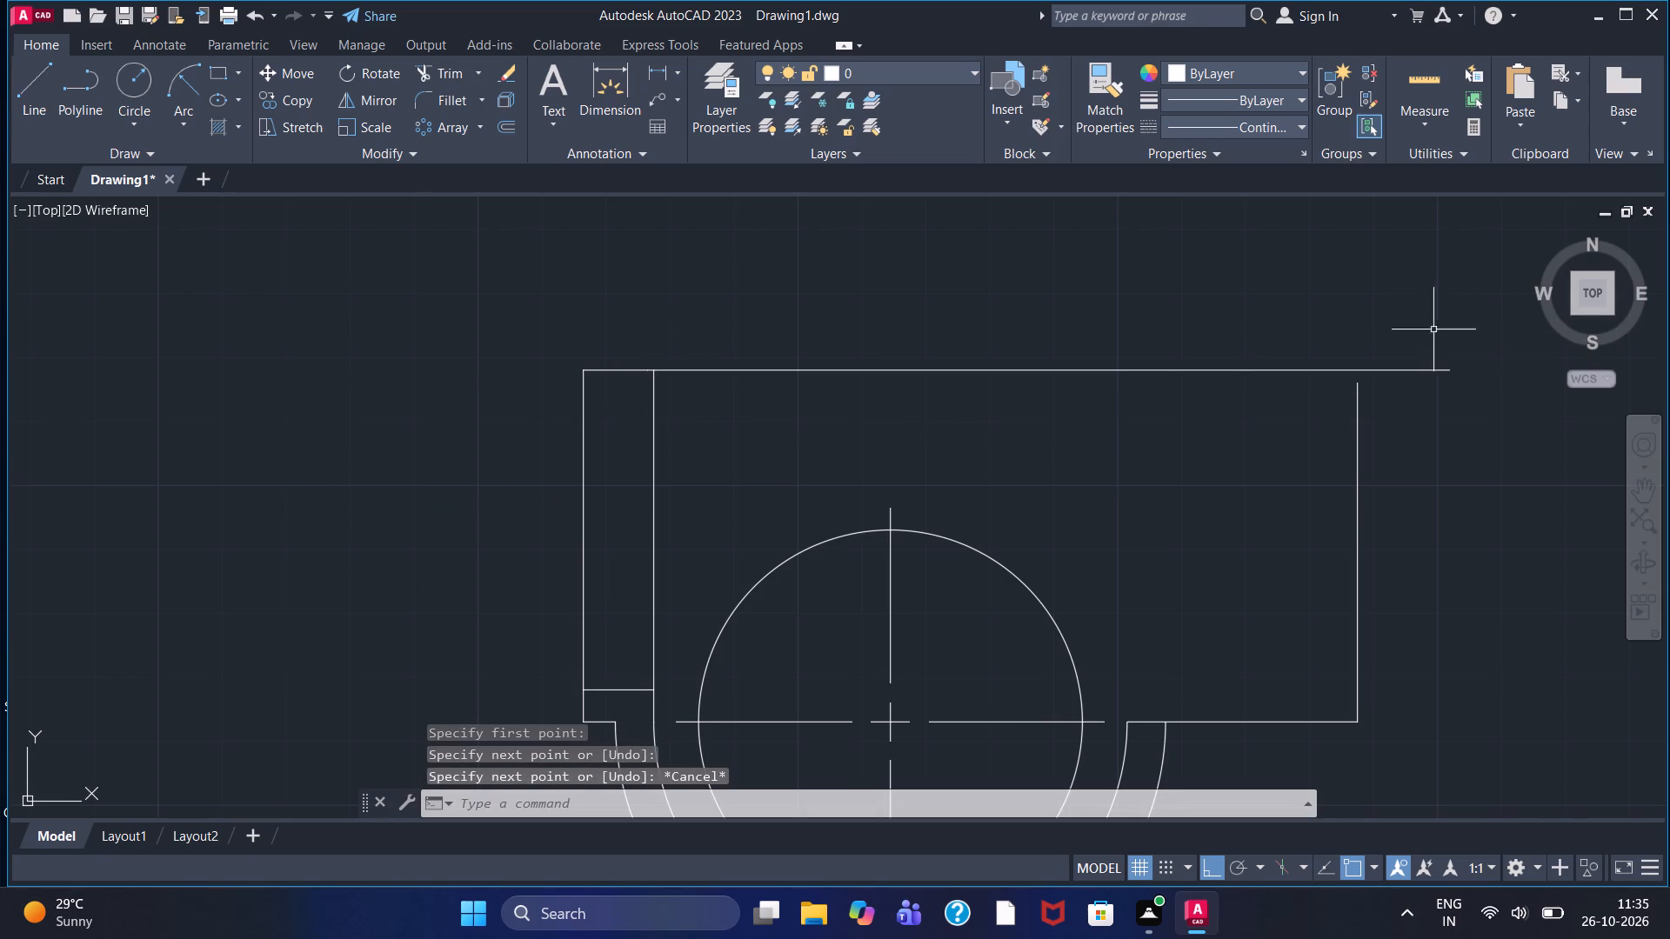
left_click(19, 115)
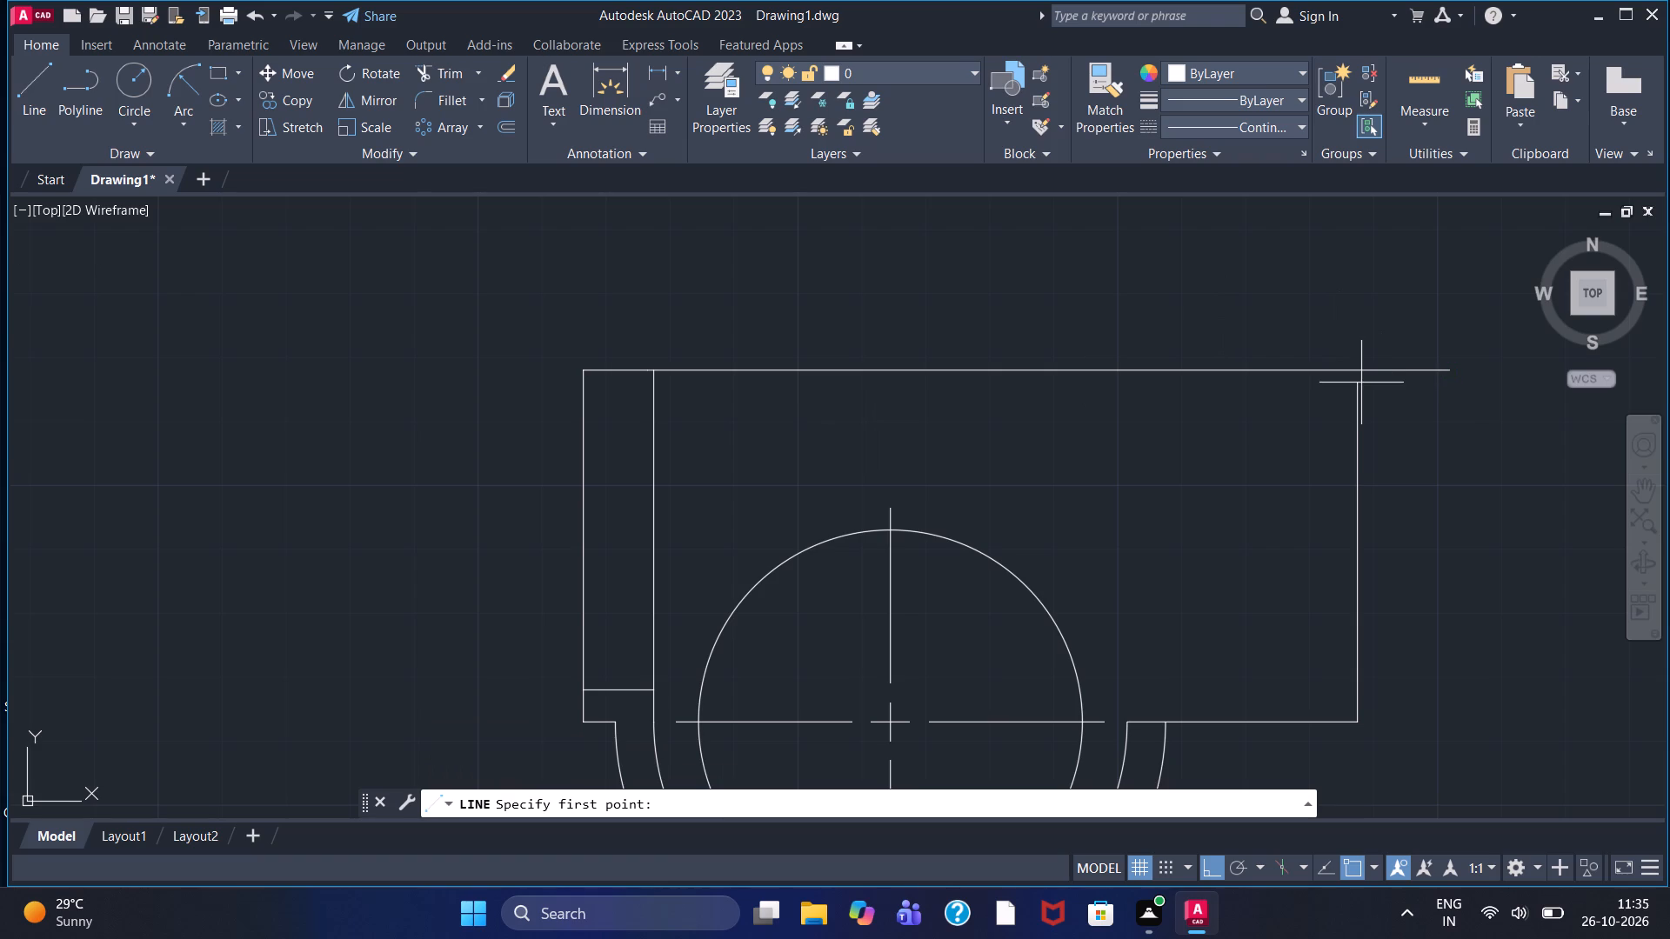
left_click(1364, 385)
left_click(1354, 304)
key("Escape")
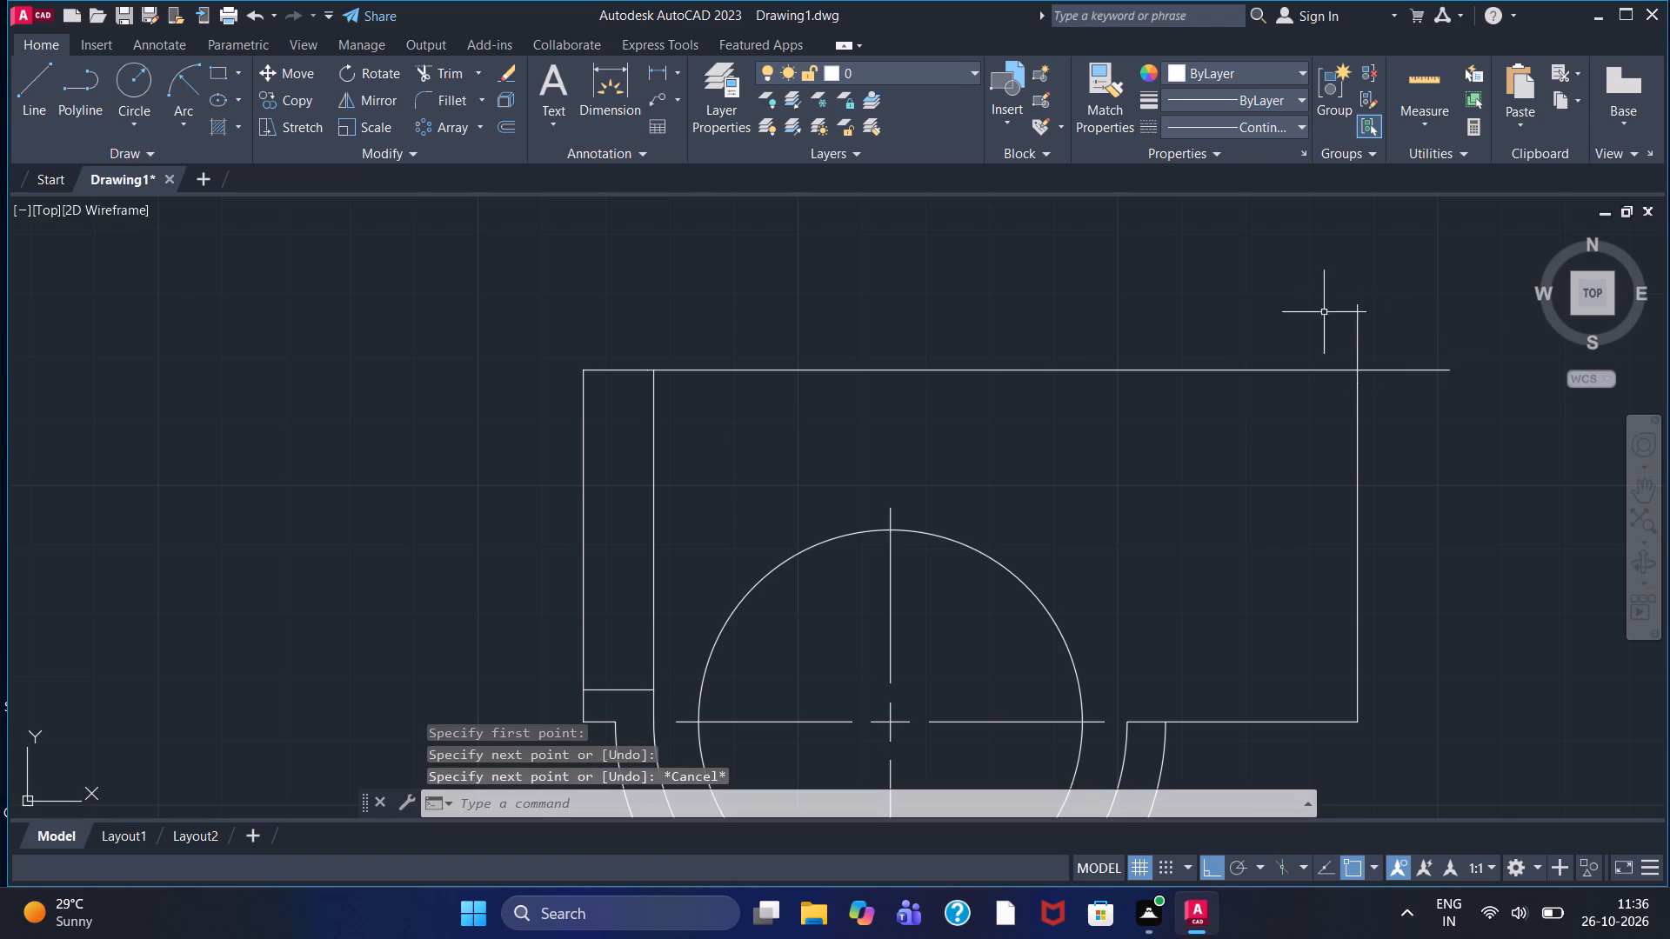
Trim both overhanging line ends at the large outline's top right corner.
left_click(439, 75)
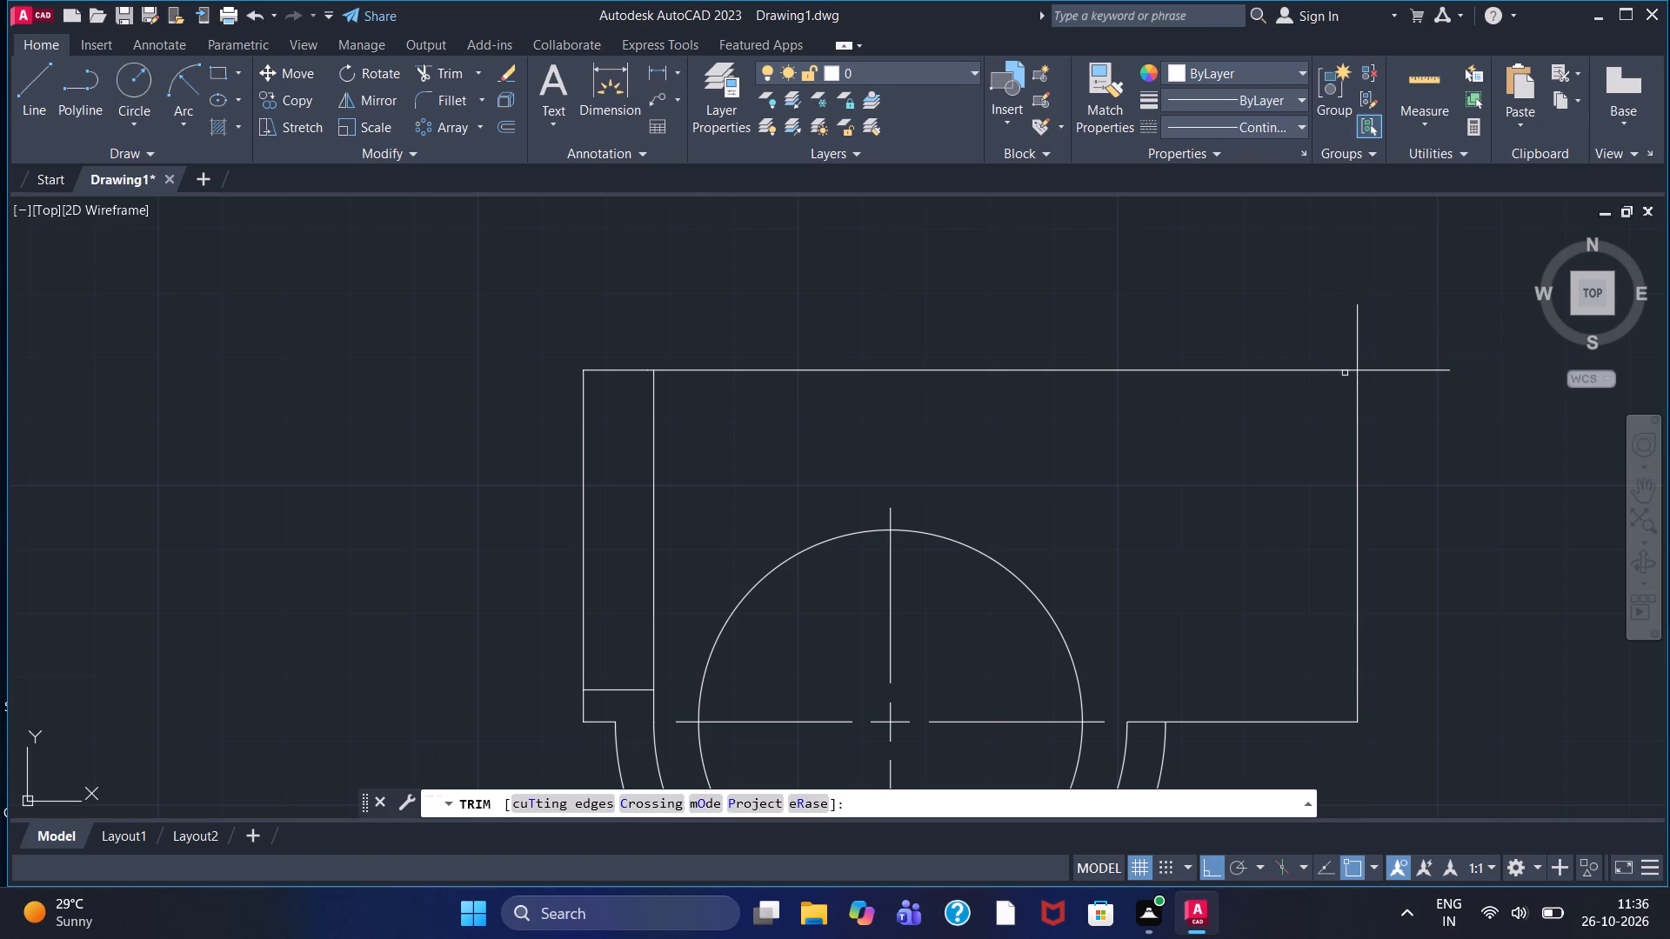
left_click(1391, 370)
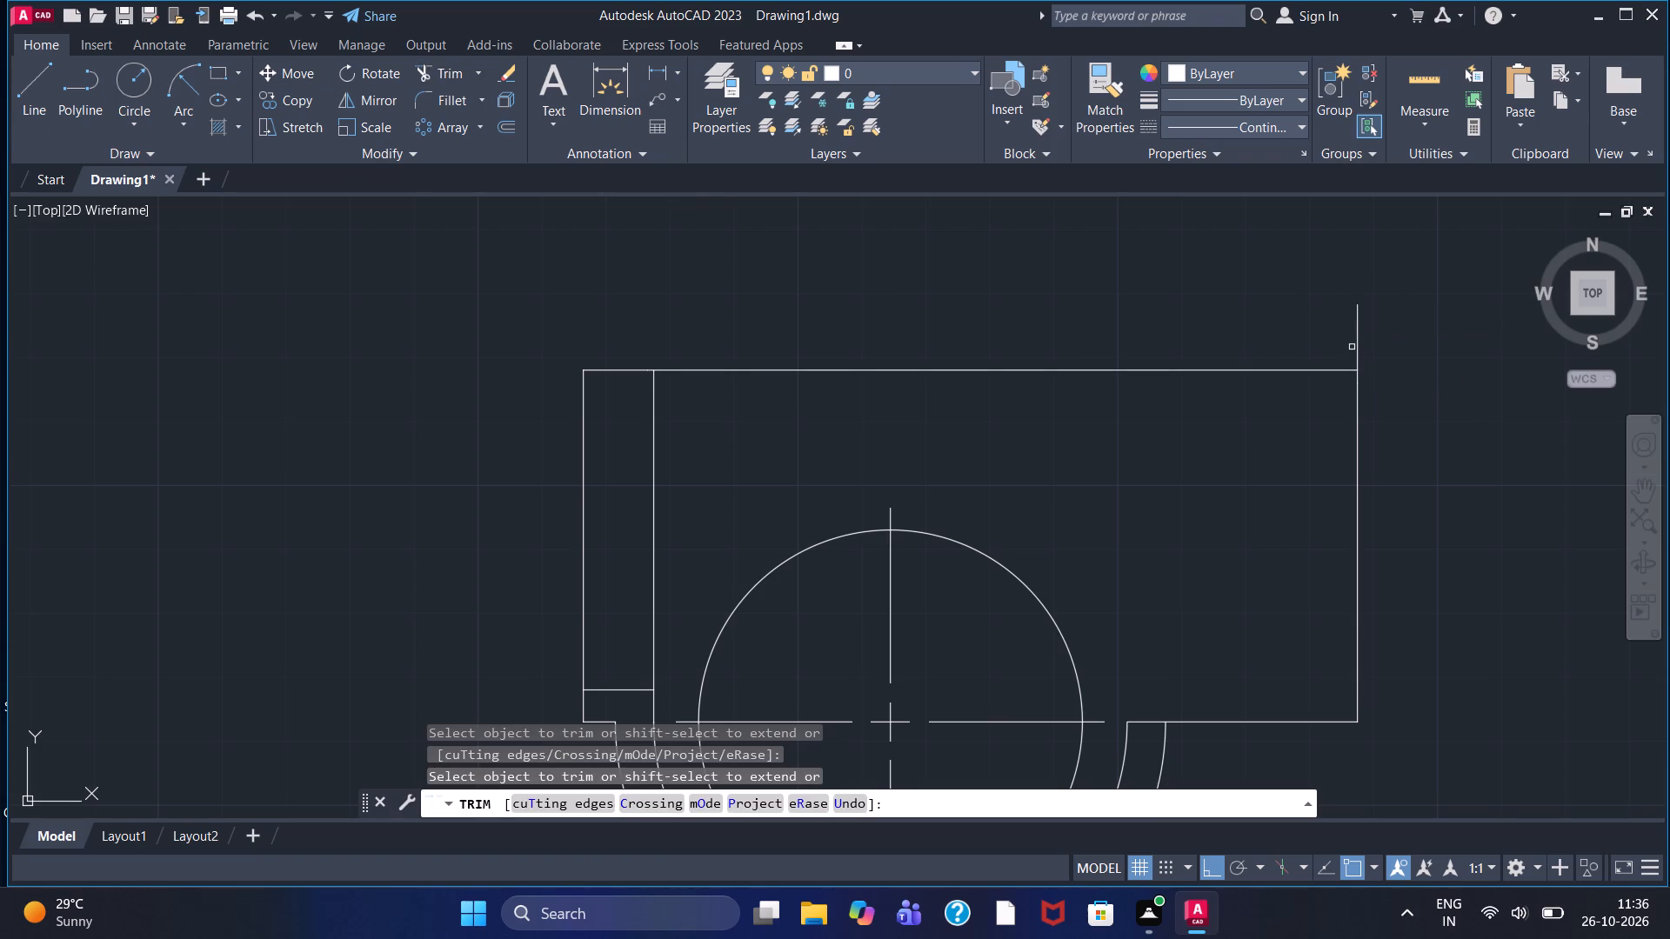
left_click(1357, 336)
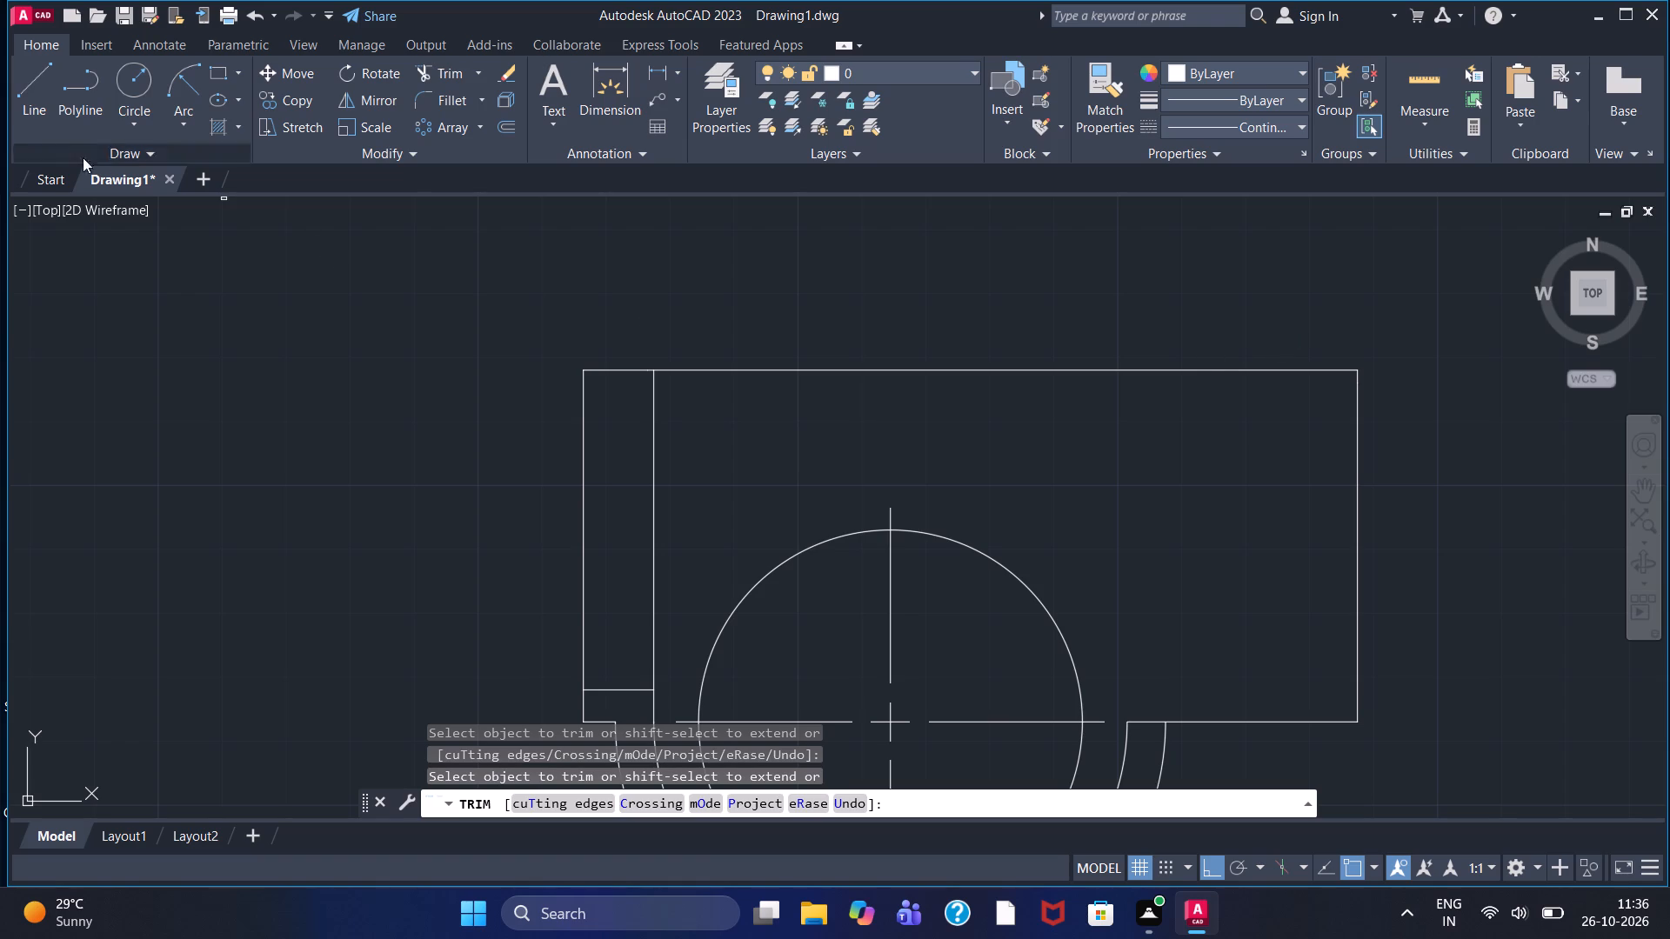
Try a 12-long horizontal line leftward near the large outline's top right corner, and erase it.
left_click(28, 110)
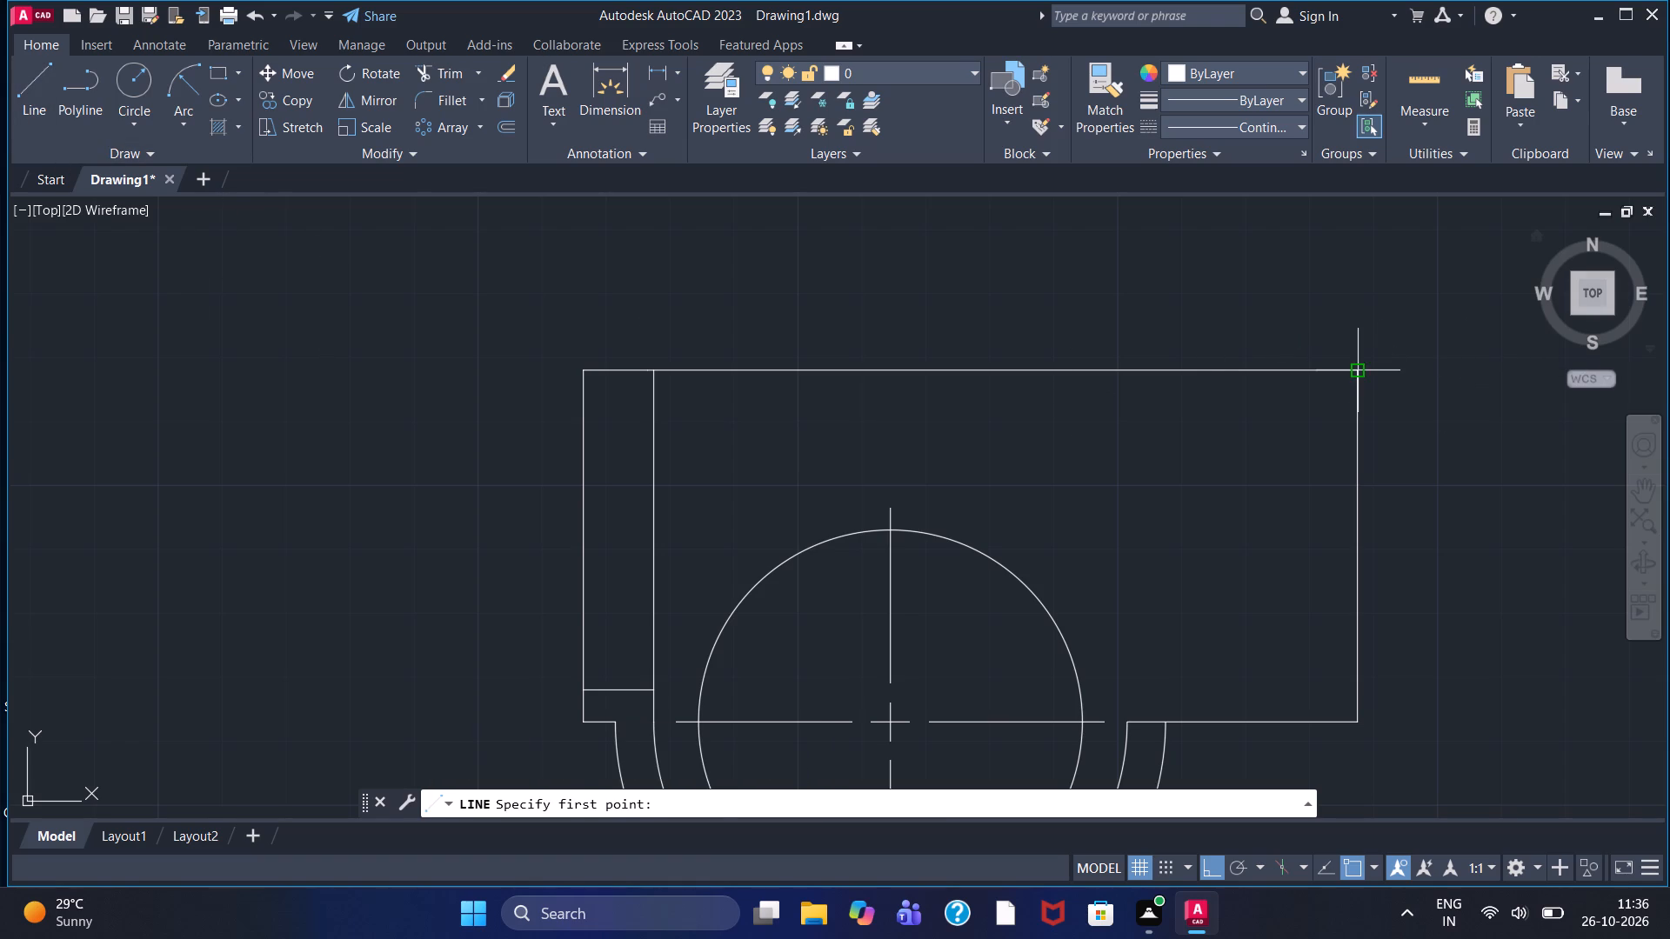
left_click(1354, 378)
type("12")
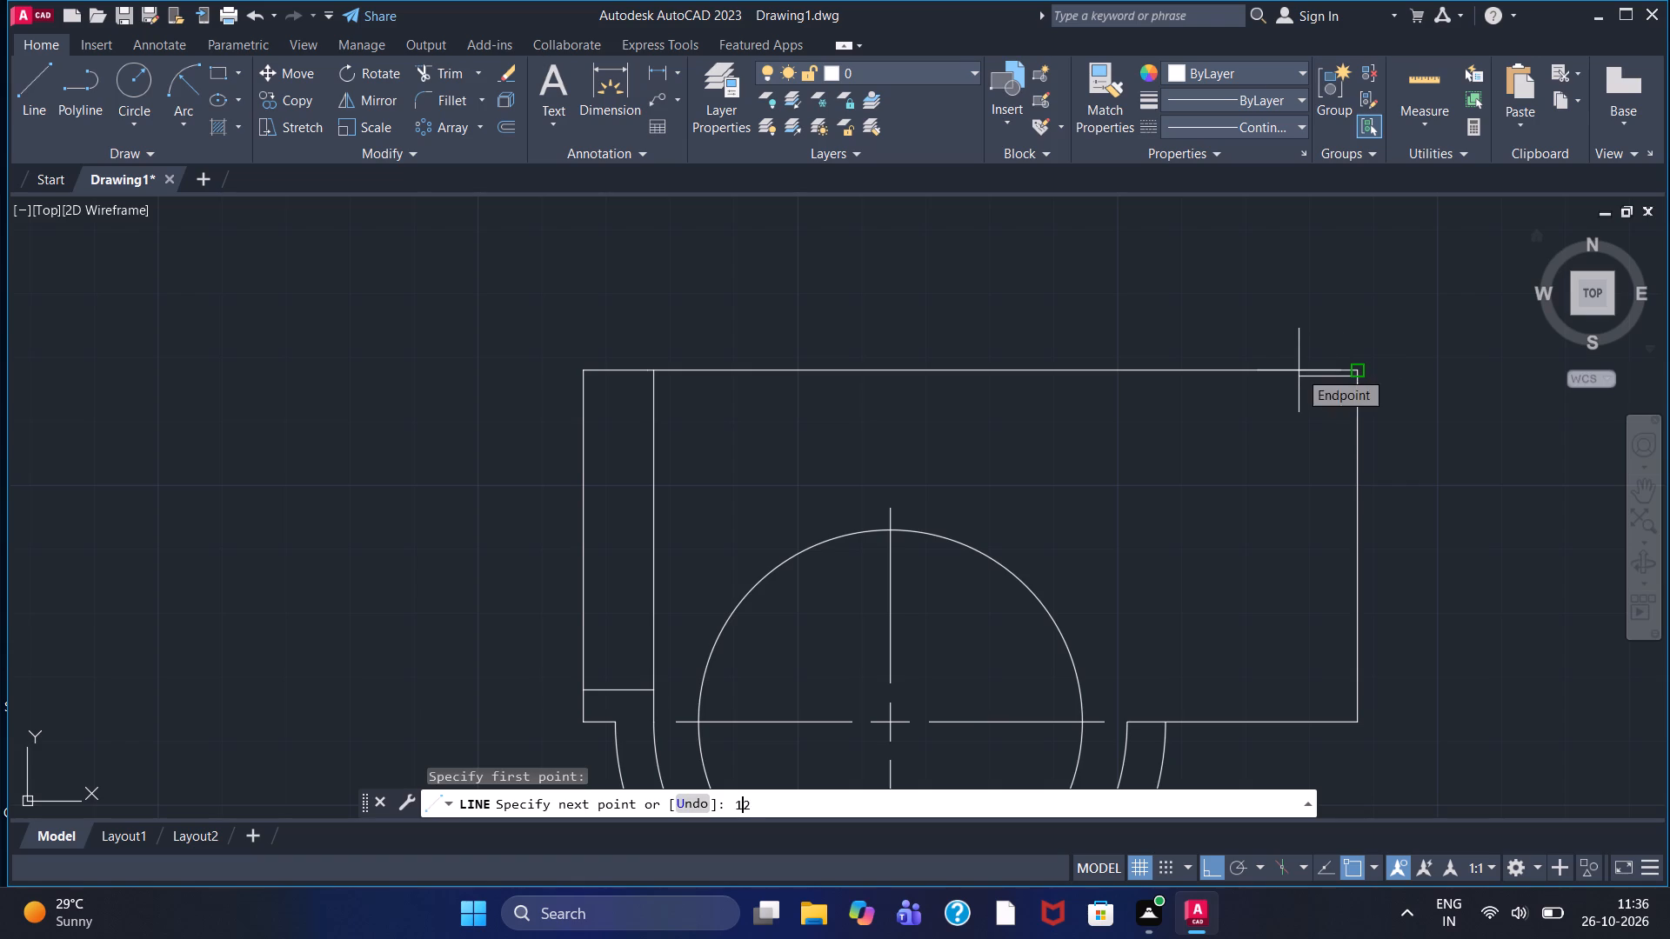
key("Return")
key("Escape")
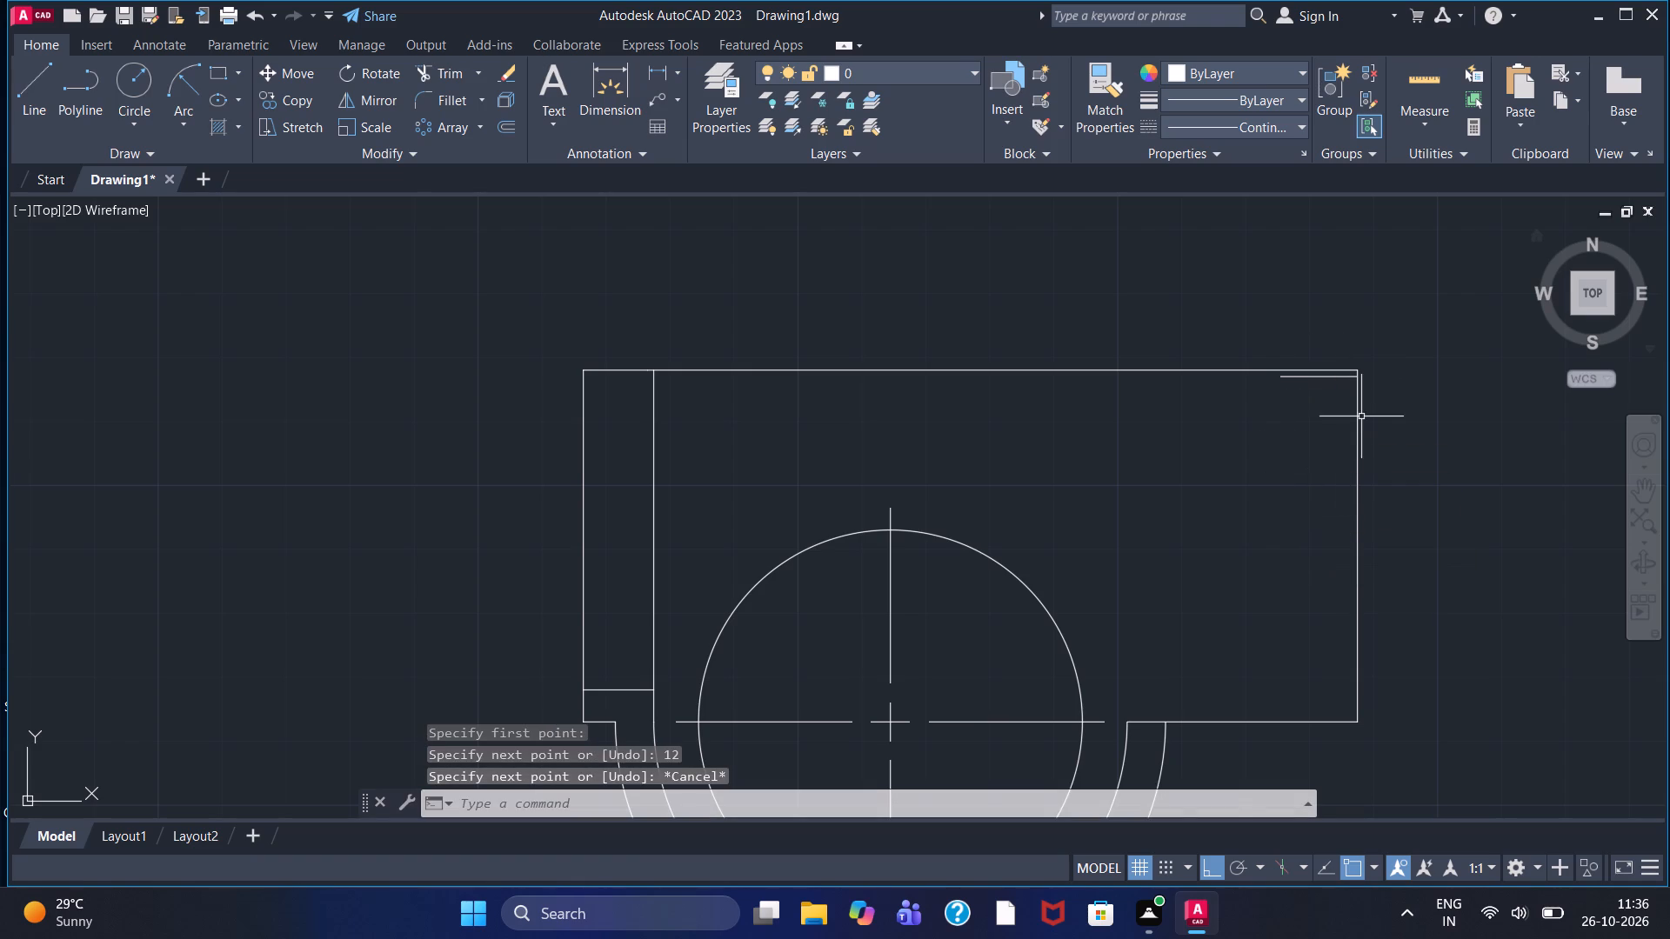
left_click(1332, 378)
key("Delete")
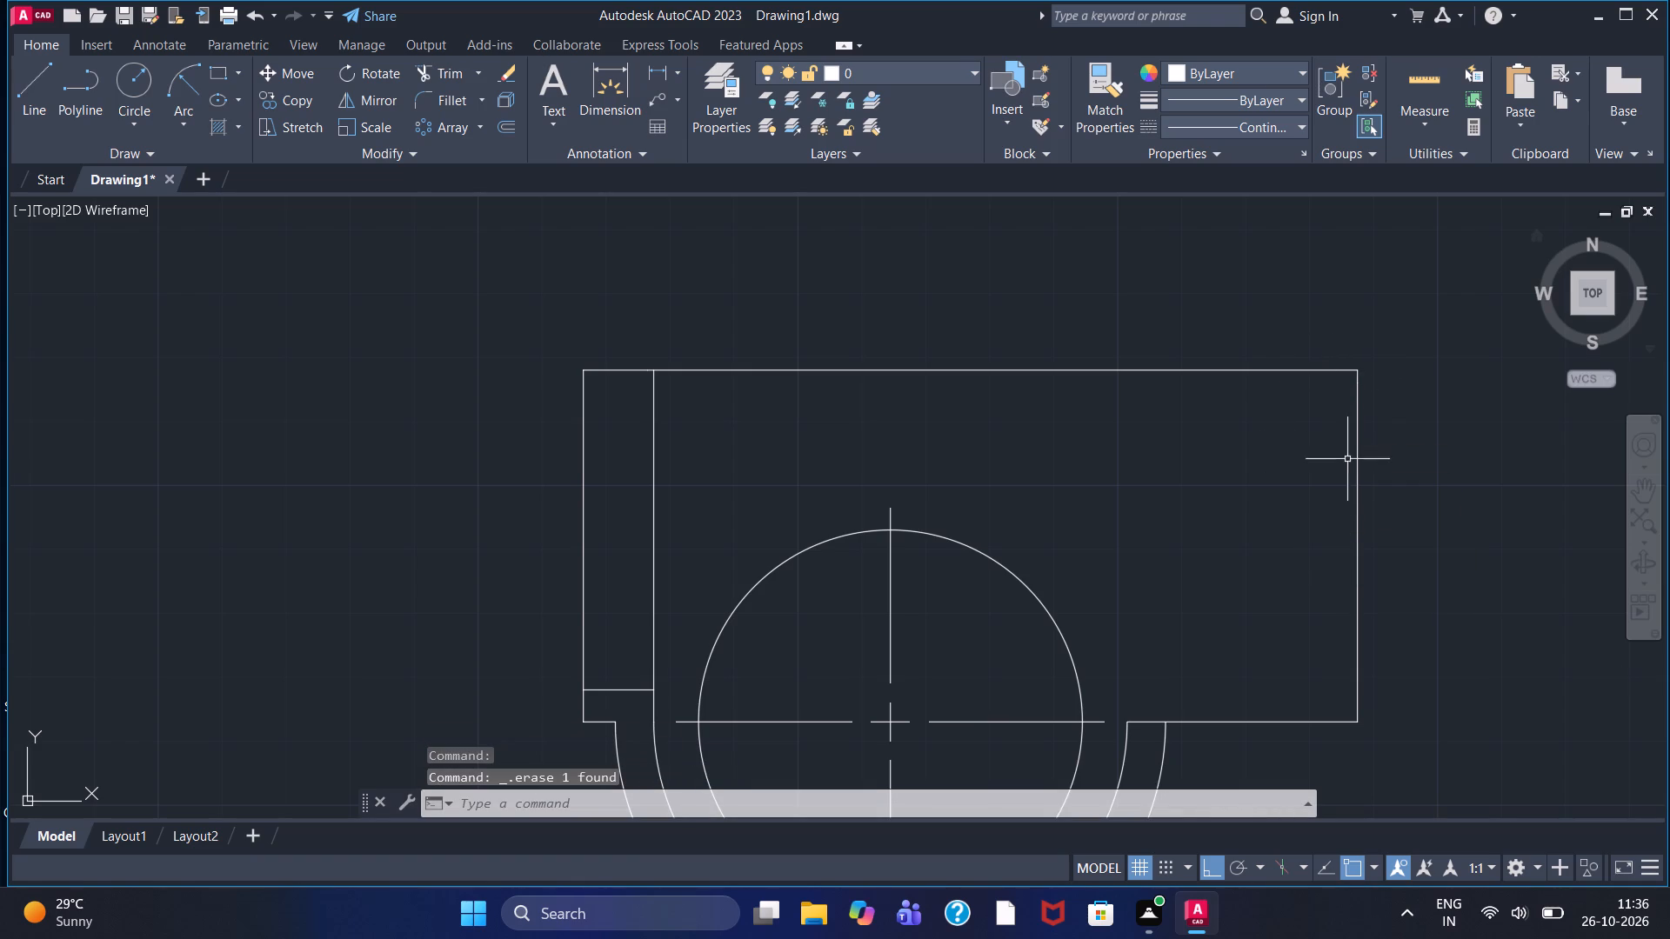
From the large outline's top right corner, draw connected lines 12 left and vertically down past the bottom edge.
left_click(42, 81)
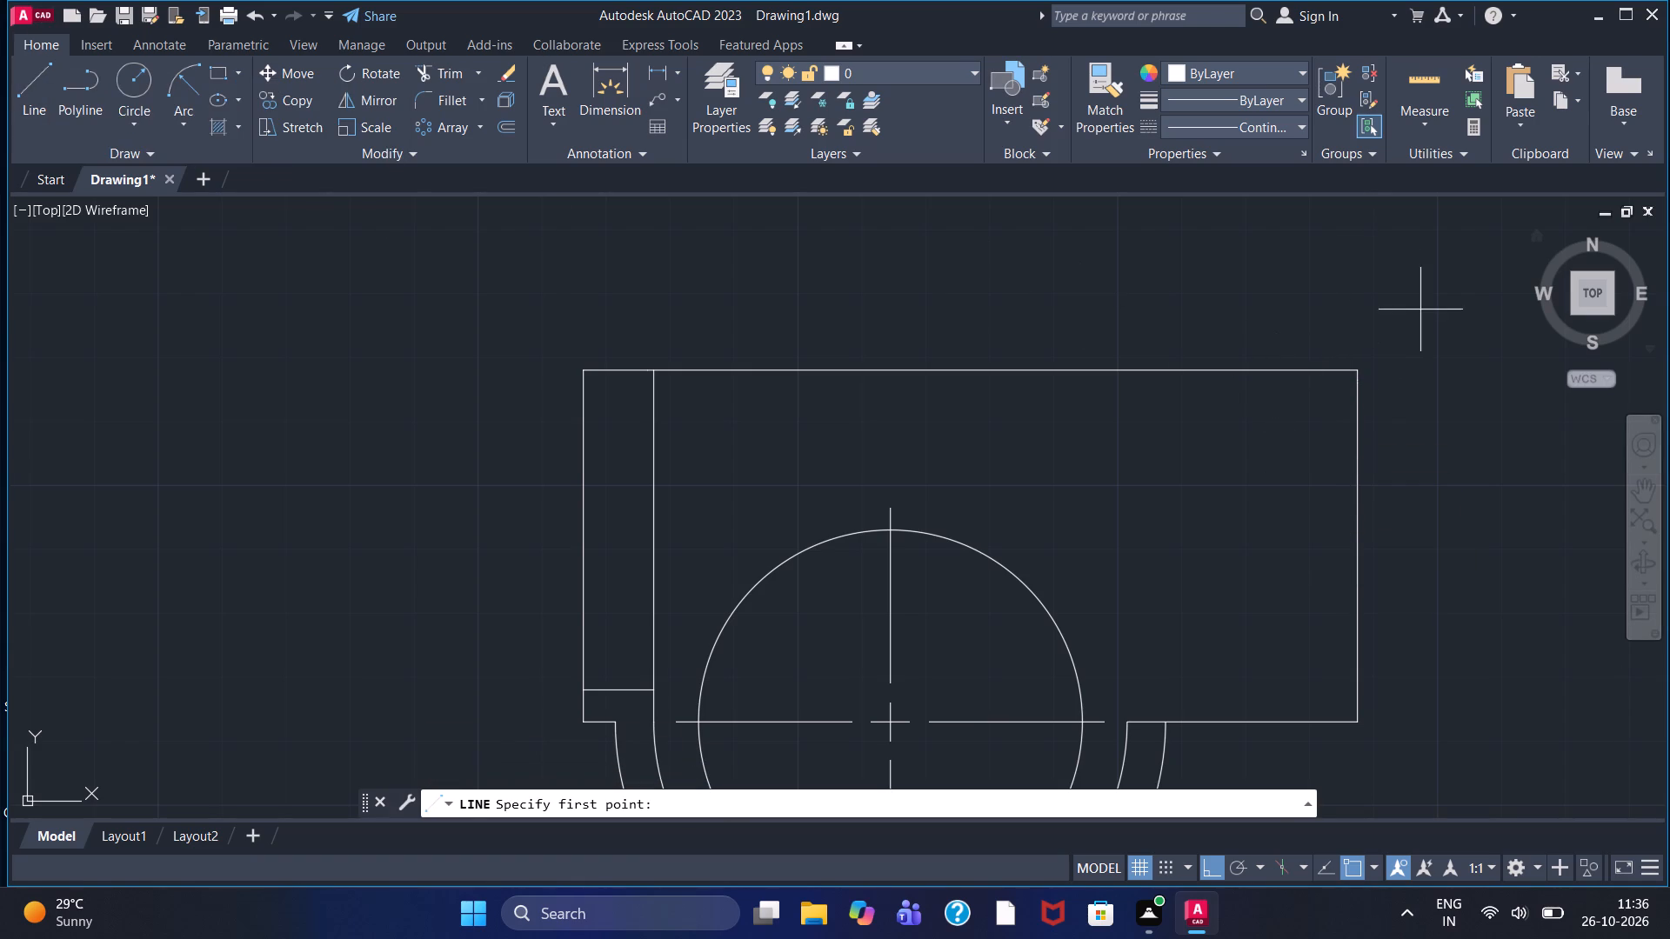
scroll(1355, 386, "up", 2)
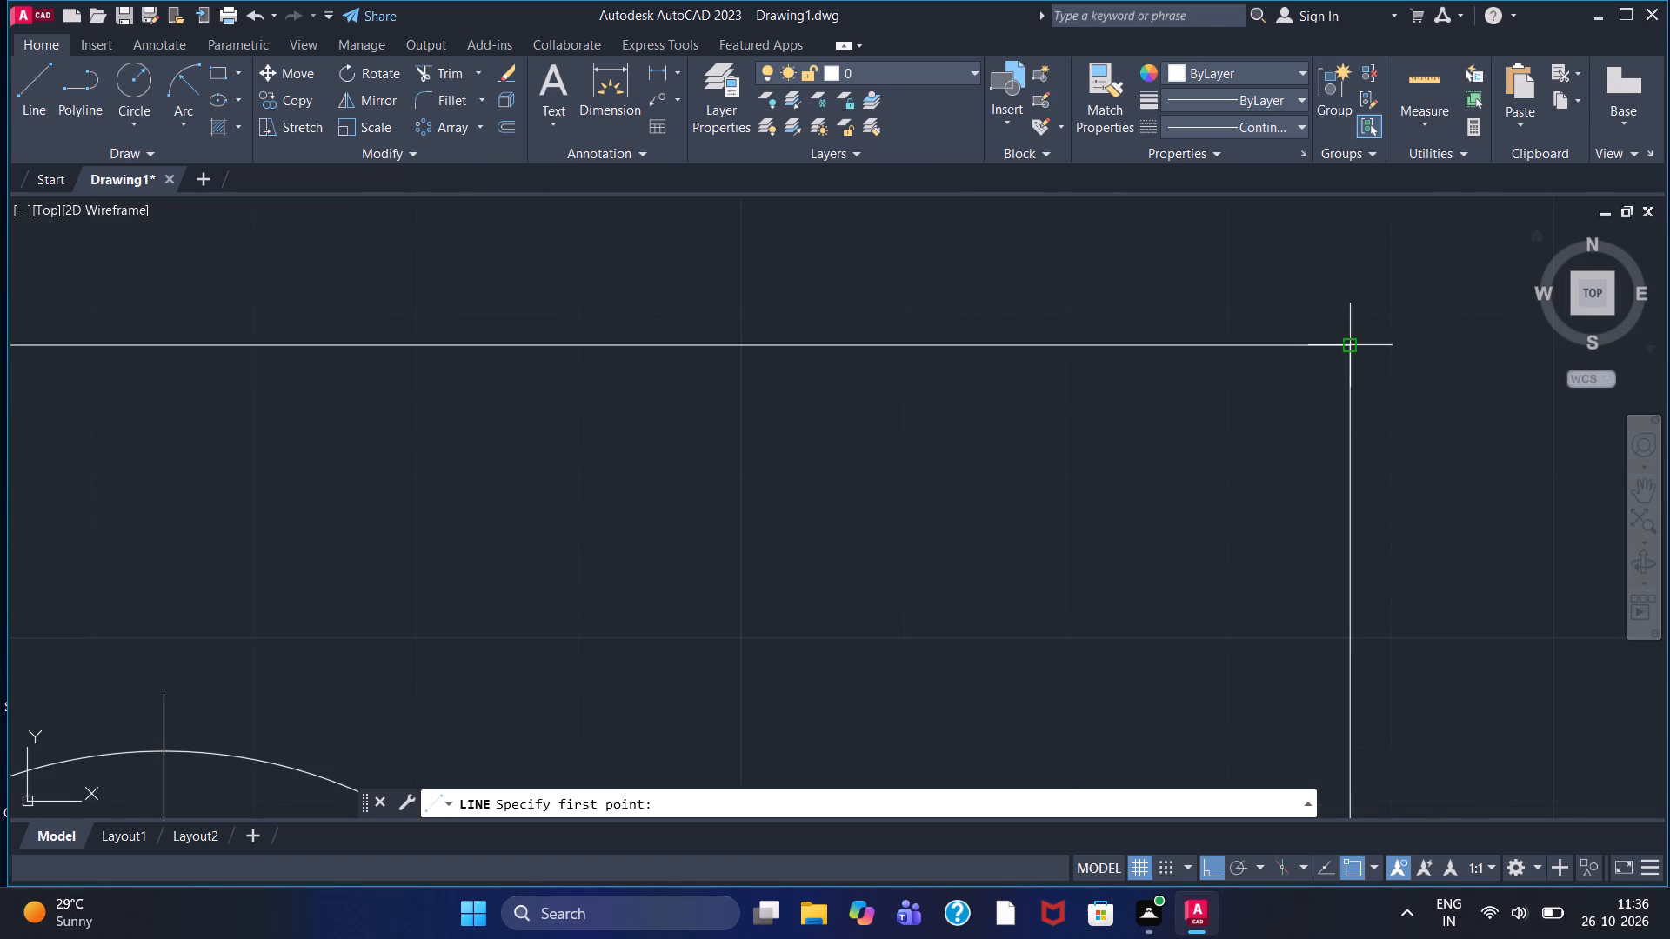
left_click(1347, 350)
type("12")
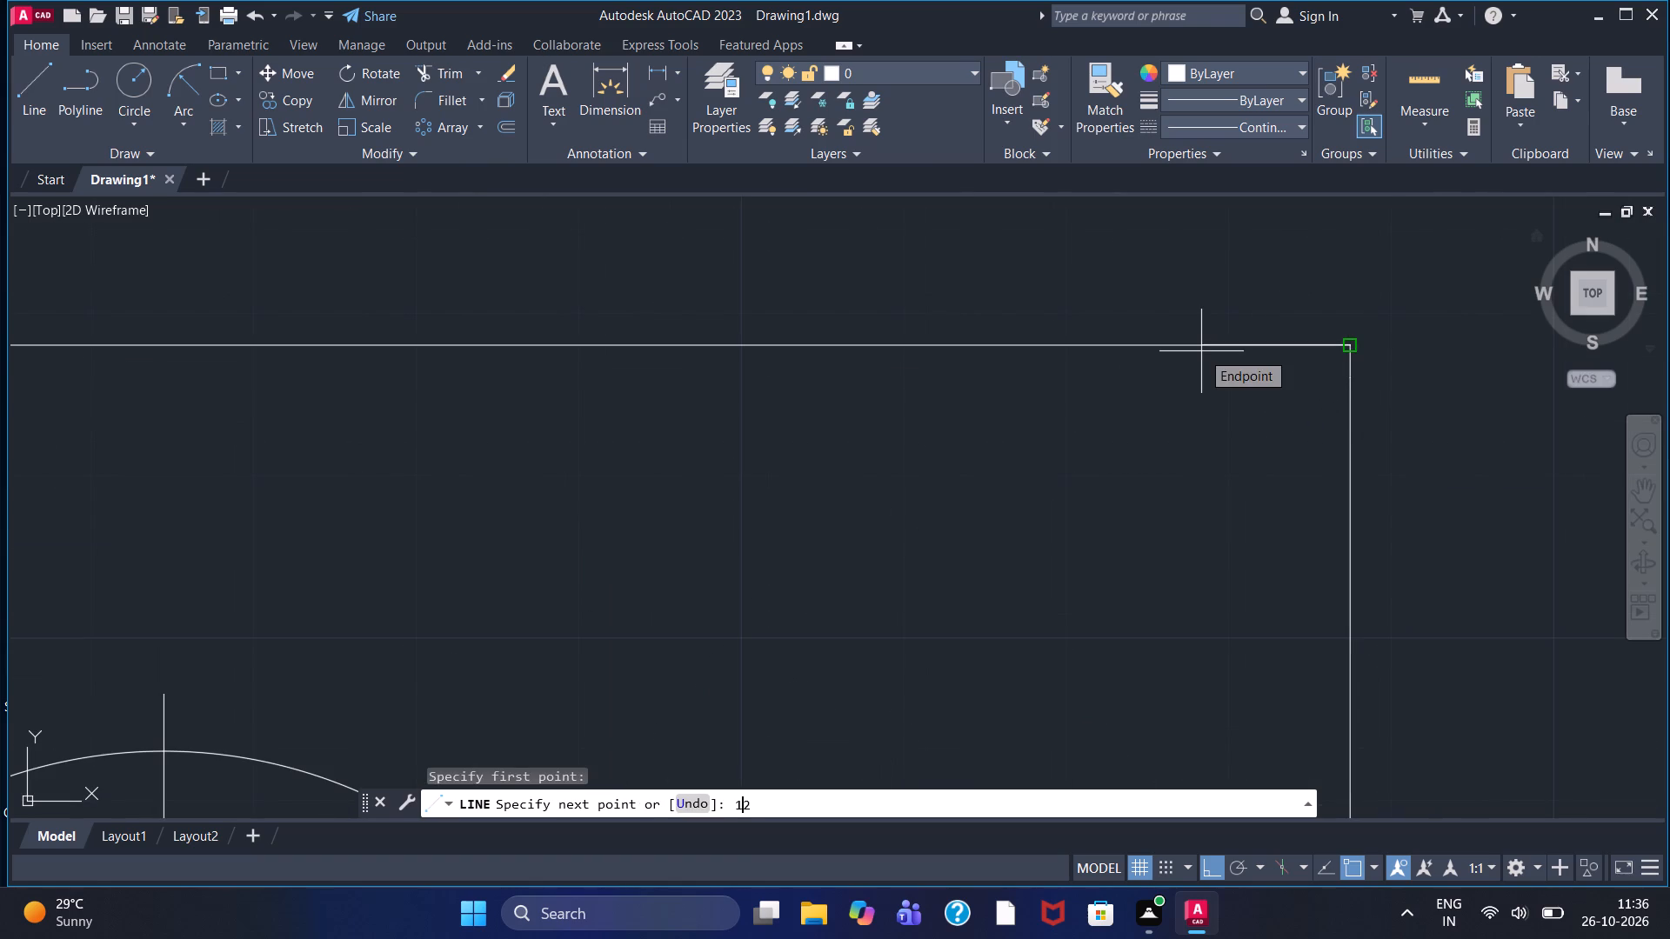
key("Return")
scroll(1250, 663, "down", 3)
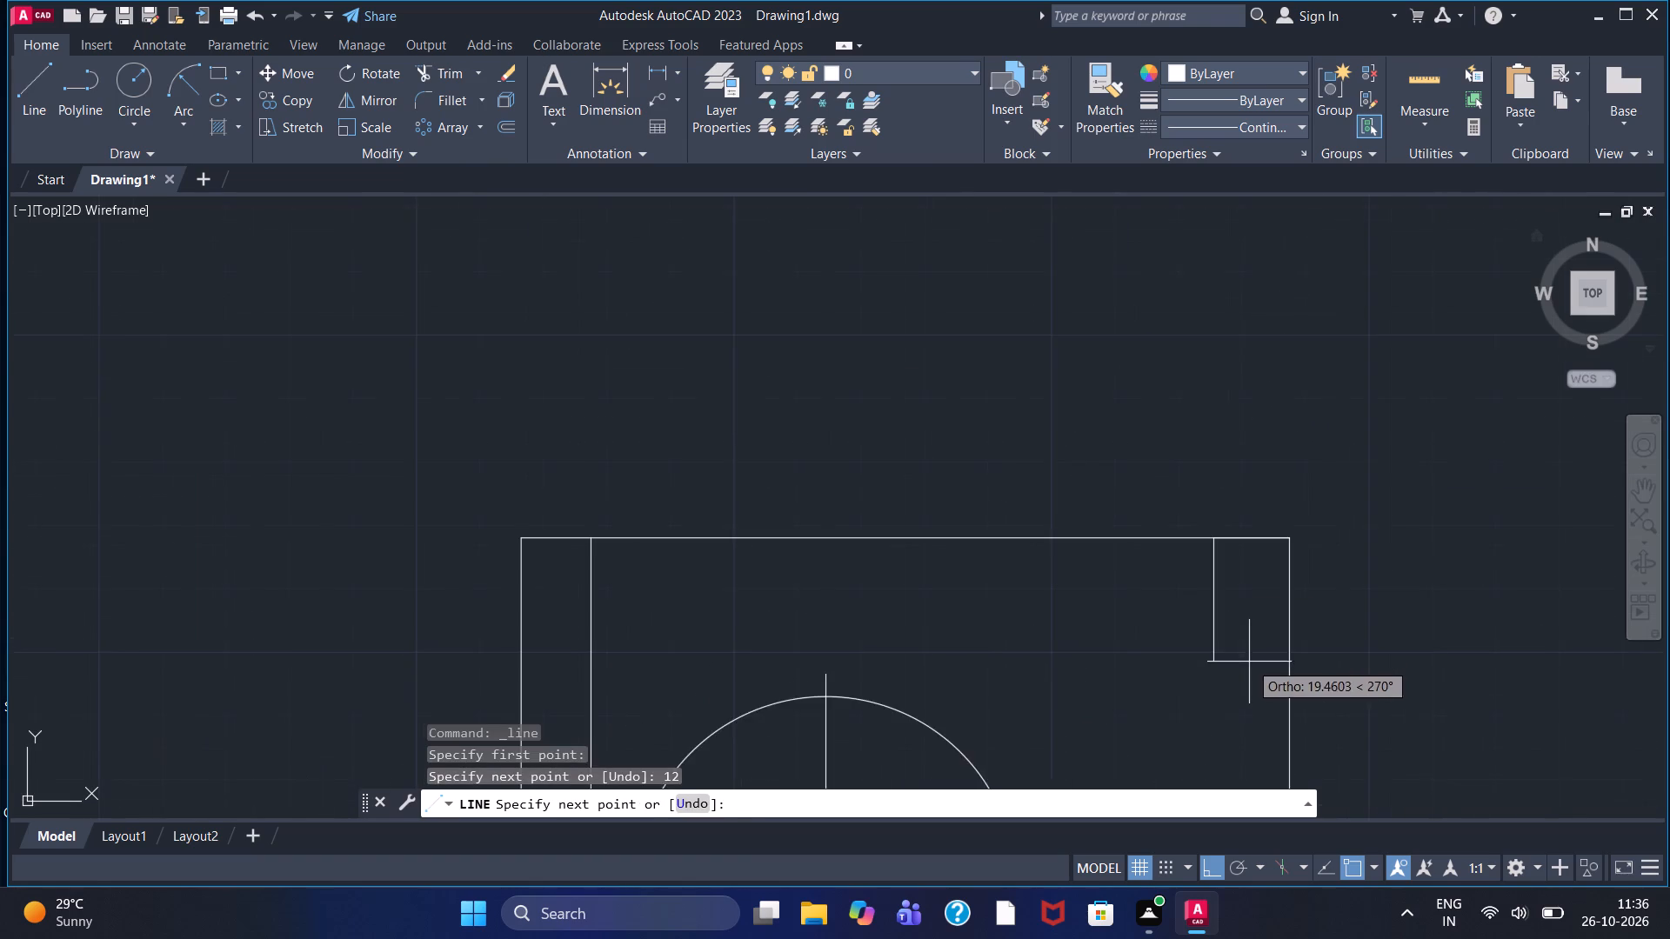
middle_click_drag(1247, 674, 1210, 437)
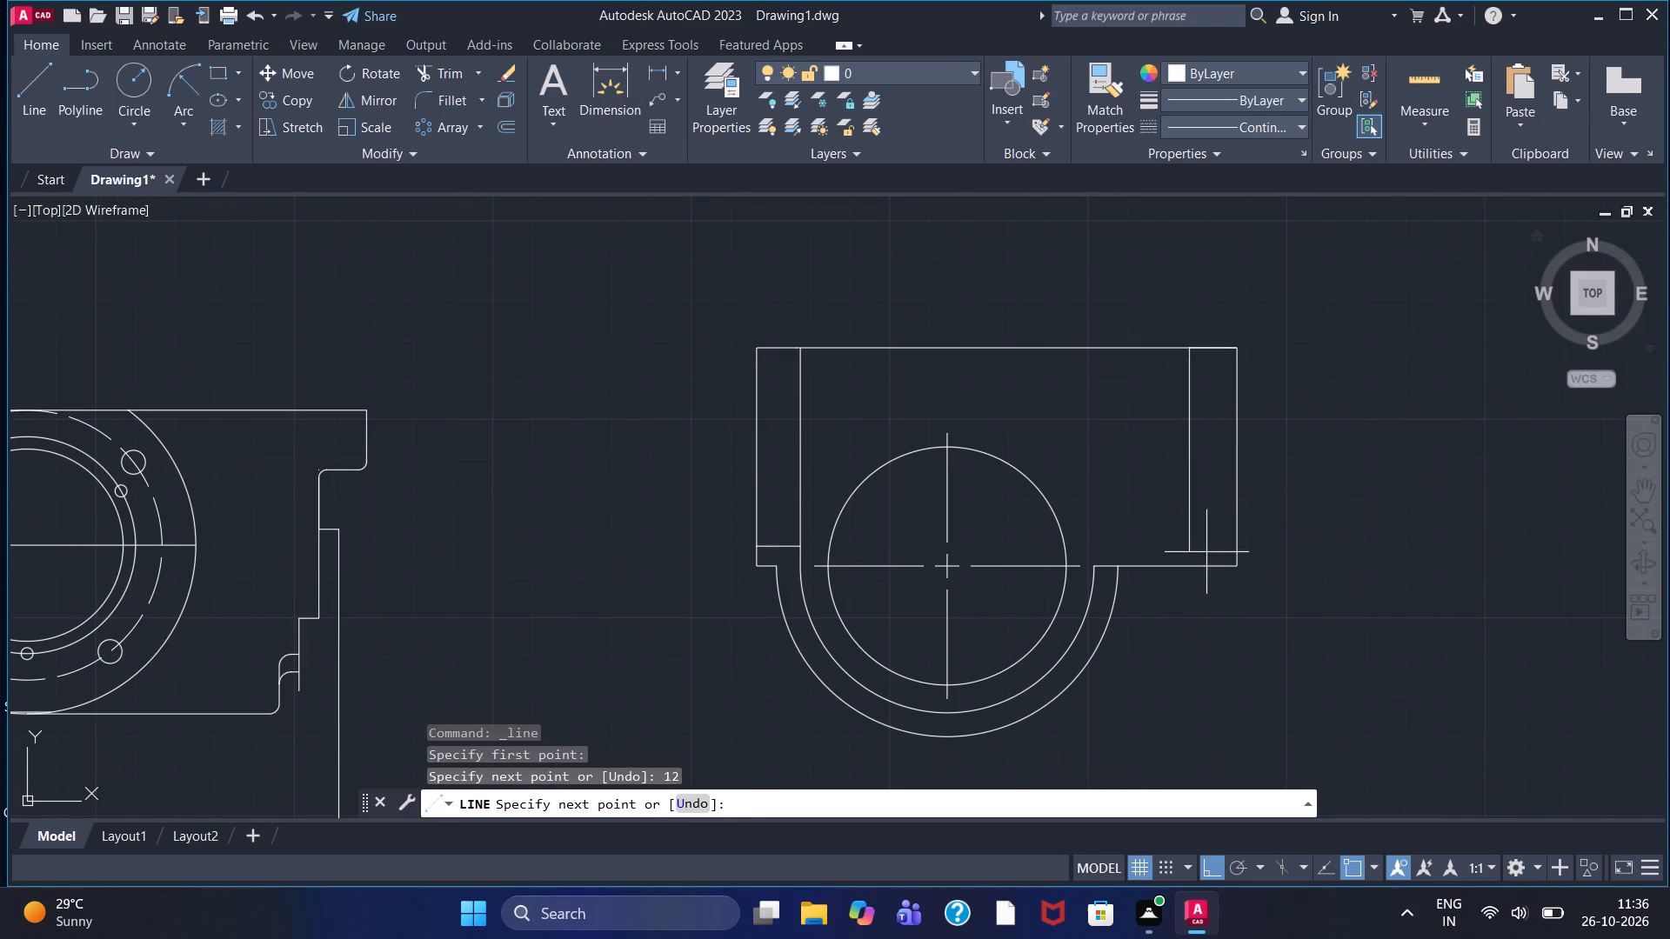
left_click(1204, 646)
right_click(1203, 646)
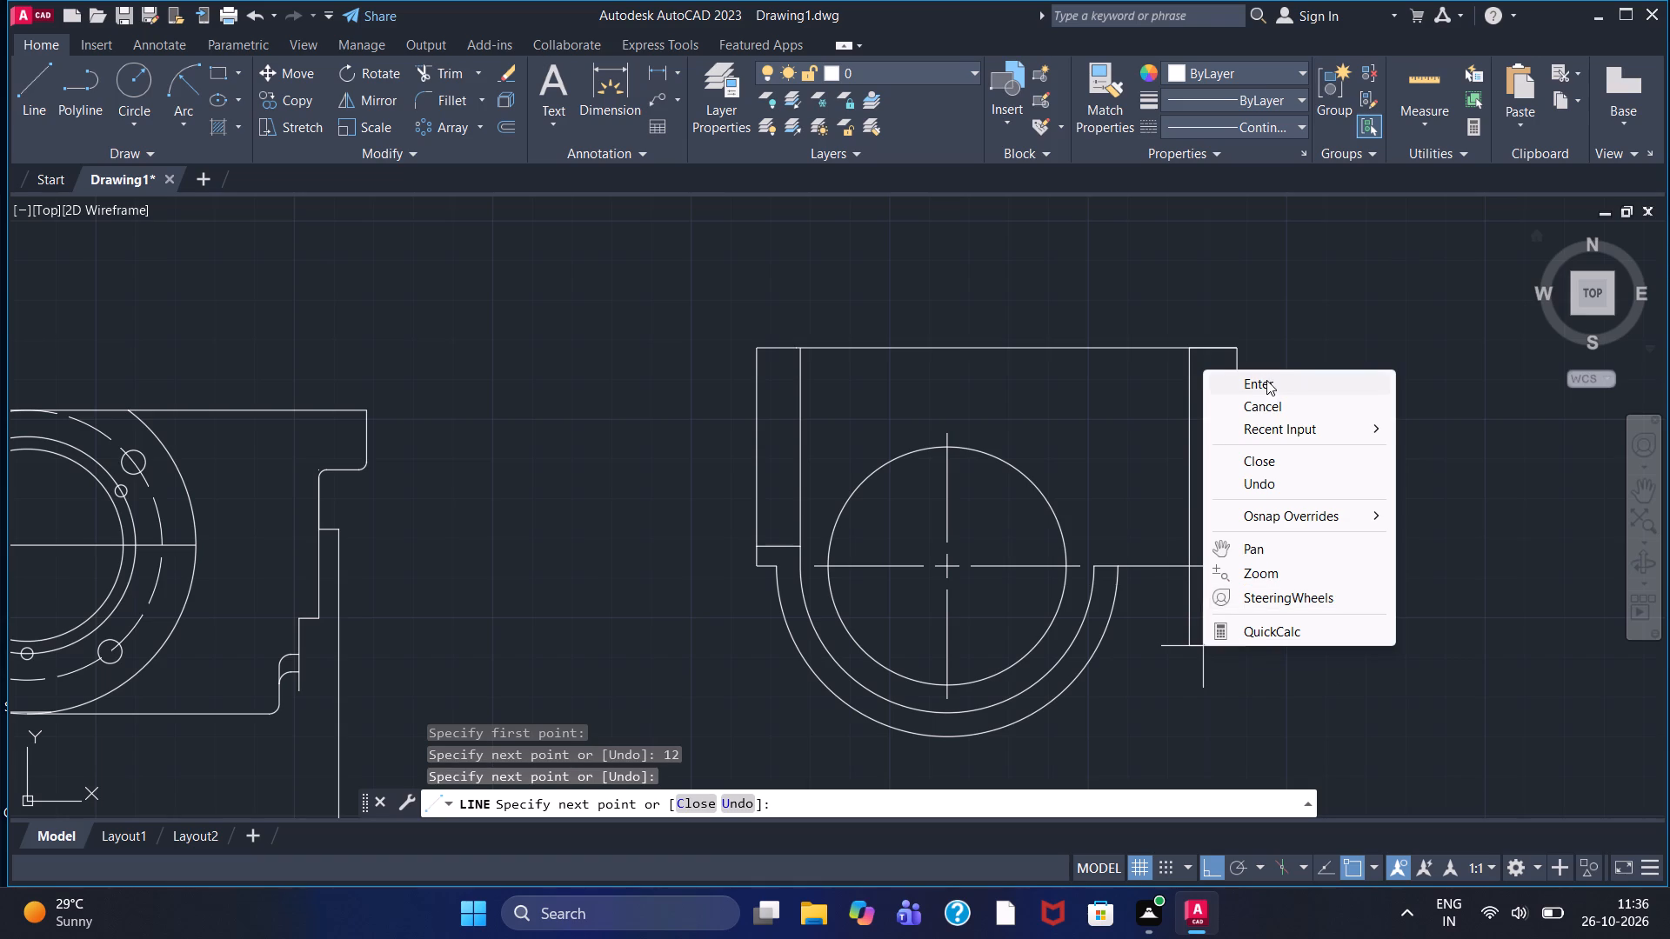
left_click(1266, 378)
From the inner arc's right end, draw connected lines 6 up and horizontally right past the new inner vertical.
left_click(40, 95)
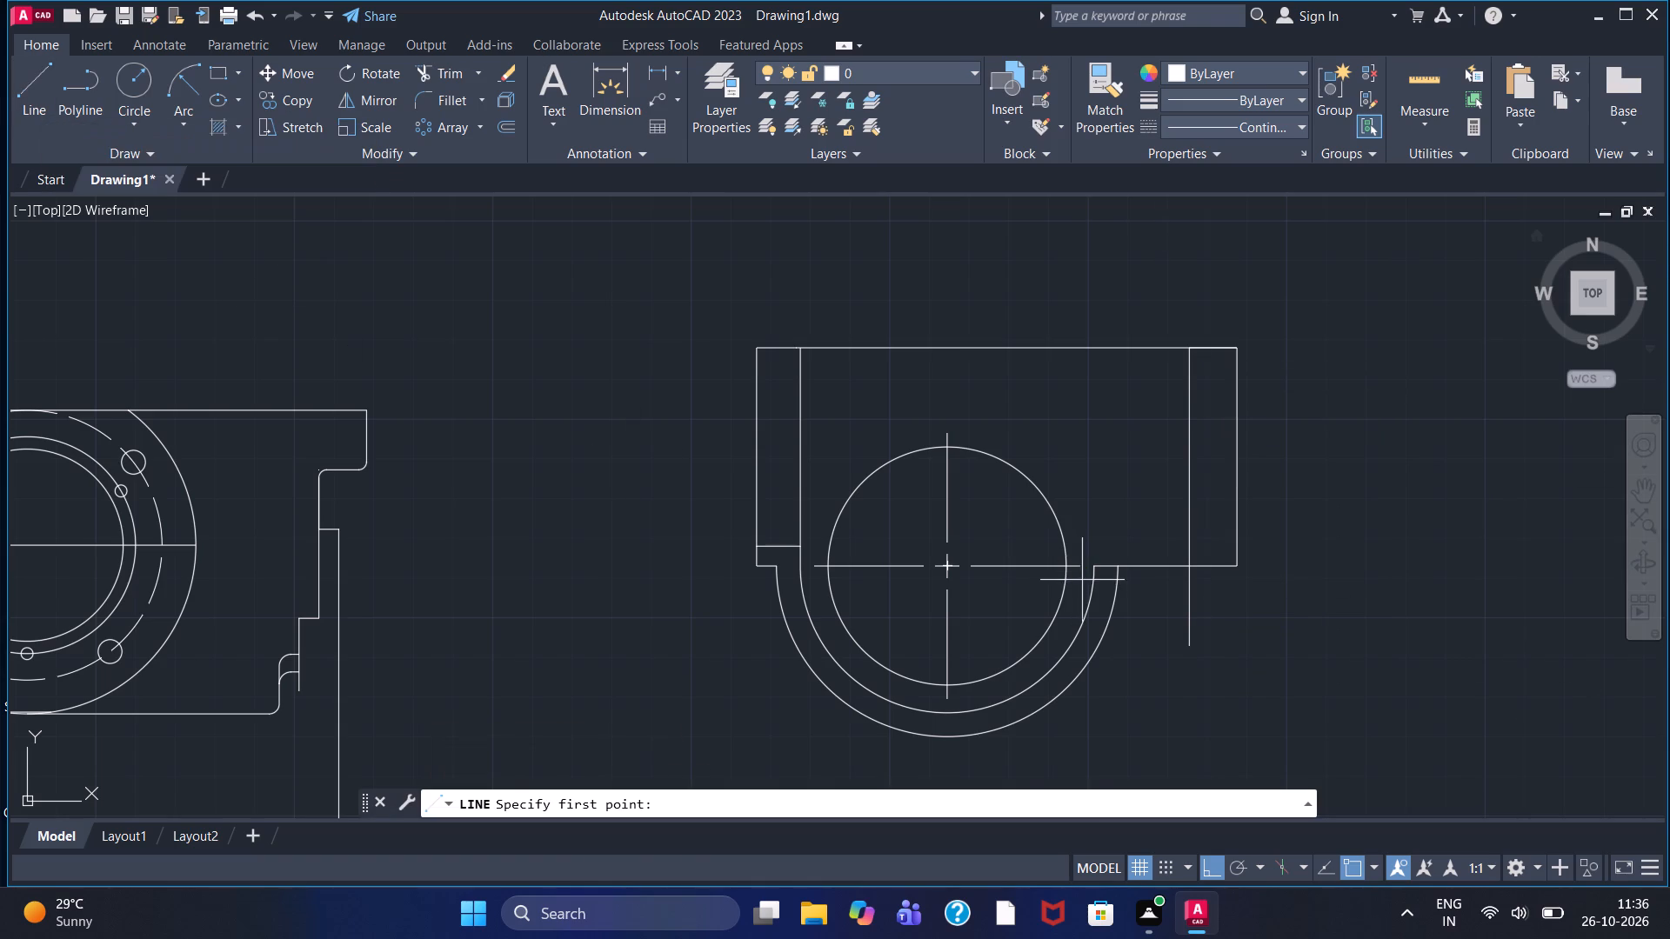
scroll(1087, 566, "up", 2)
left_click(1095, 563)
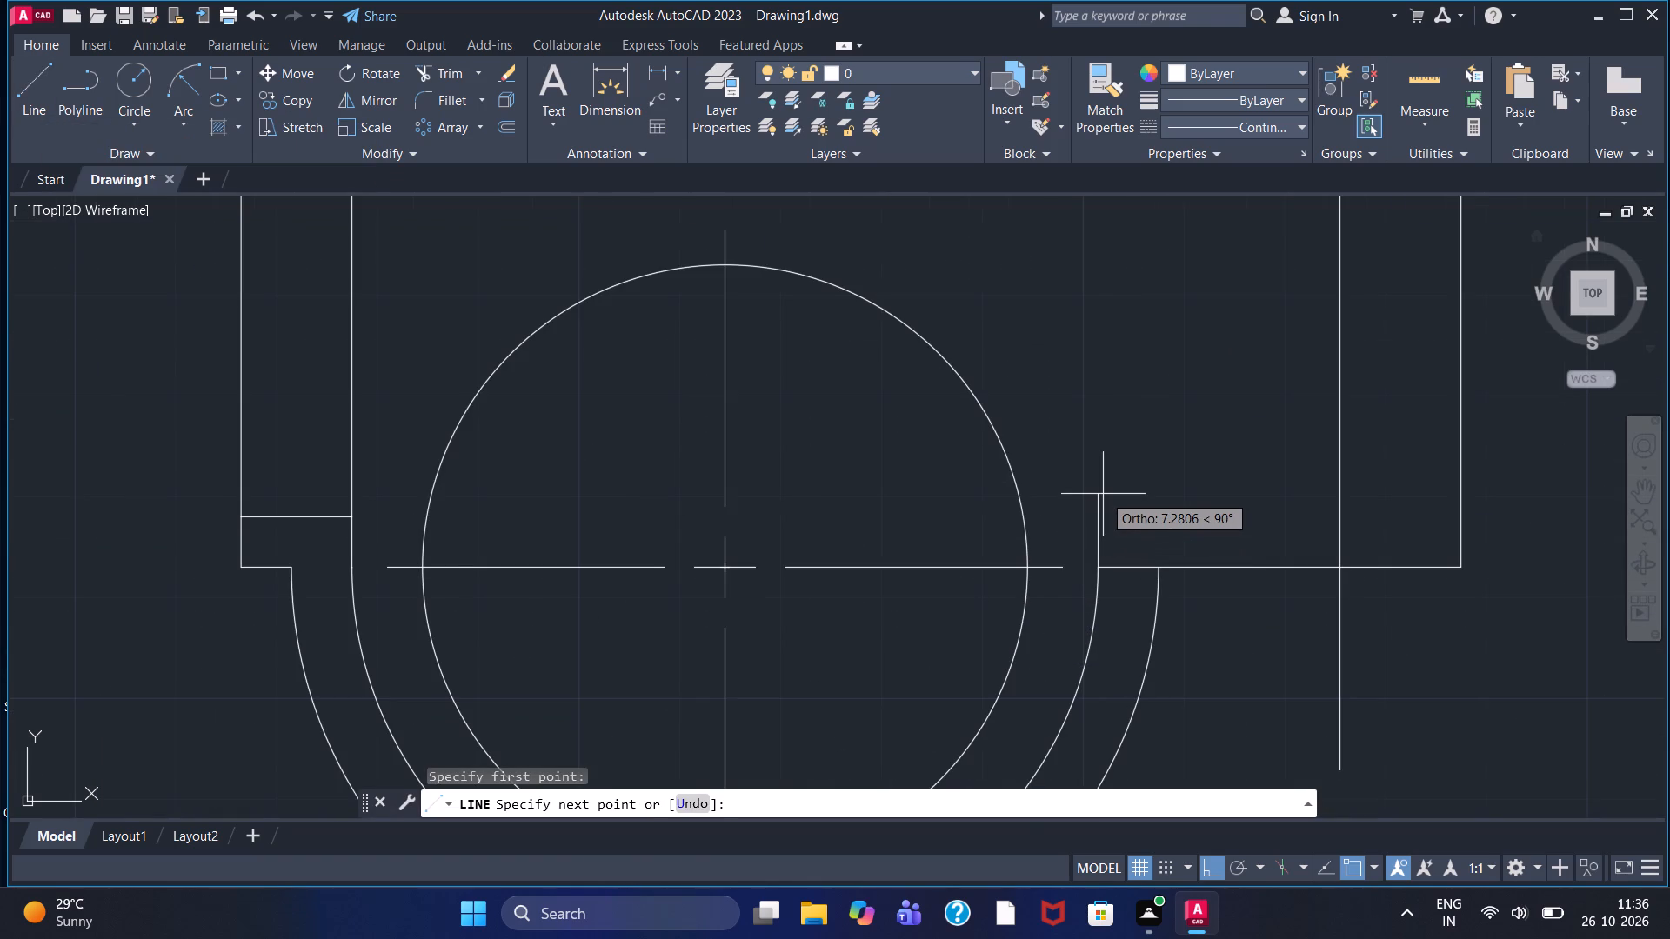
key("6")
key("Return")
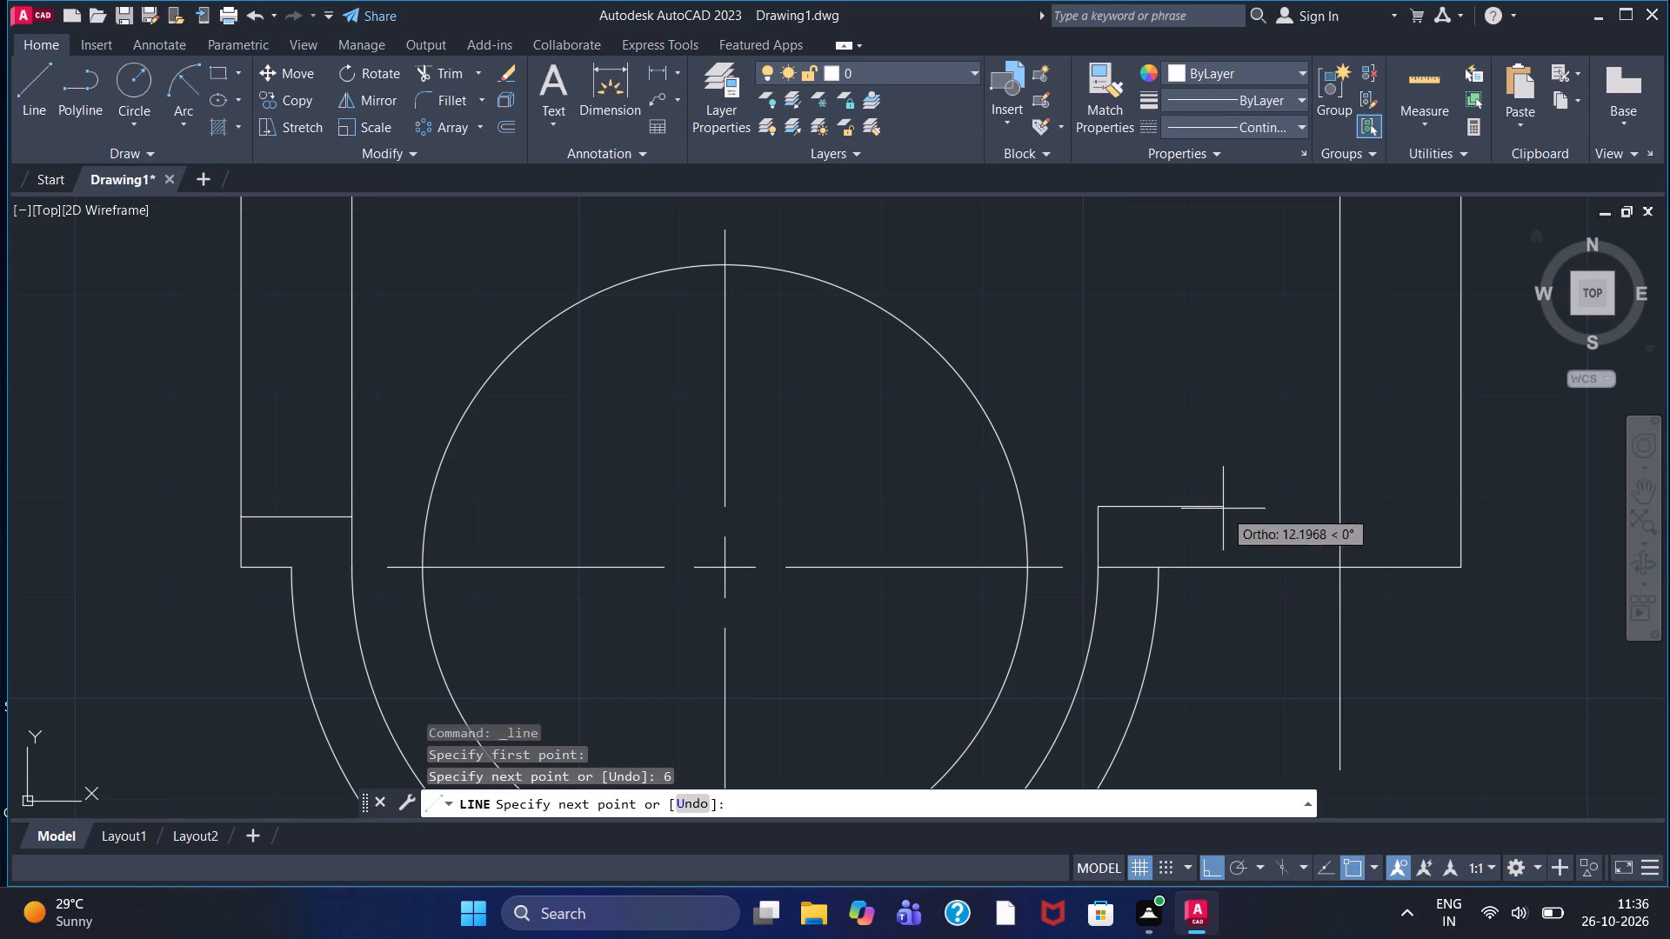
left_click(1415, 517)
right_click(1415, 517)
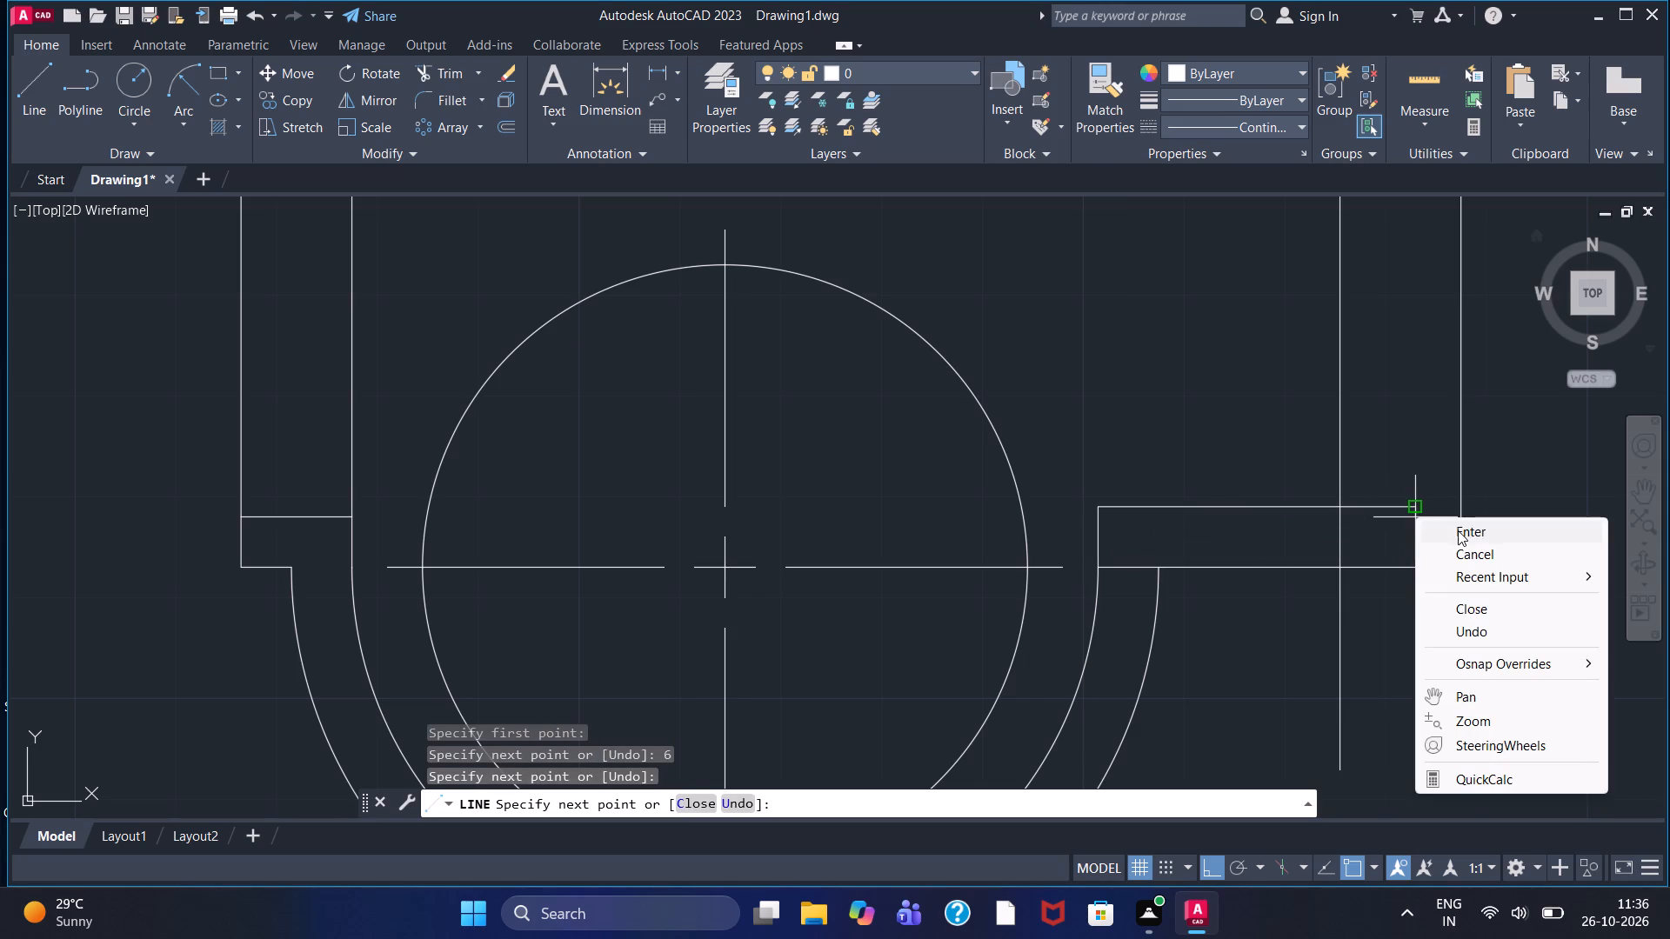
left_click(1458, 530)
Trim the overhanging line ends, the inner vertical below the 6-high ledge, and the bottom edge between the two arcs.
left_click(448, 76)
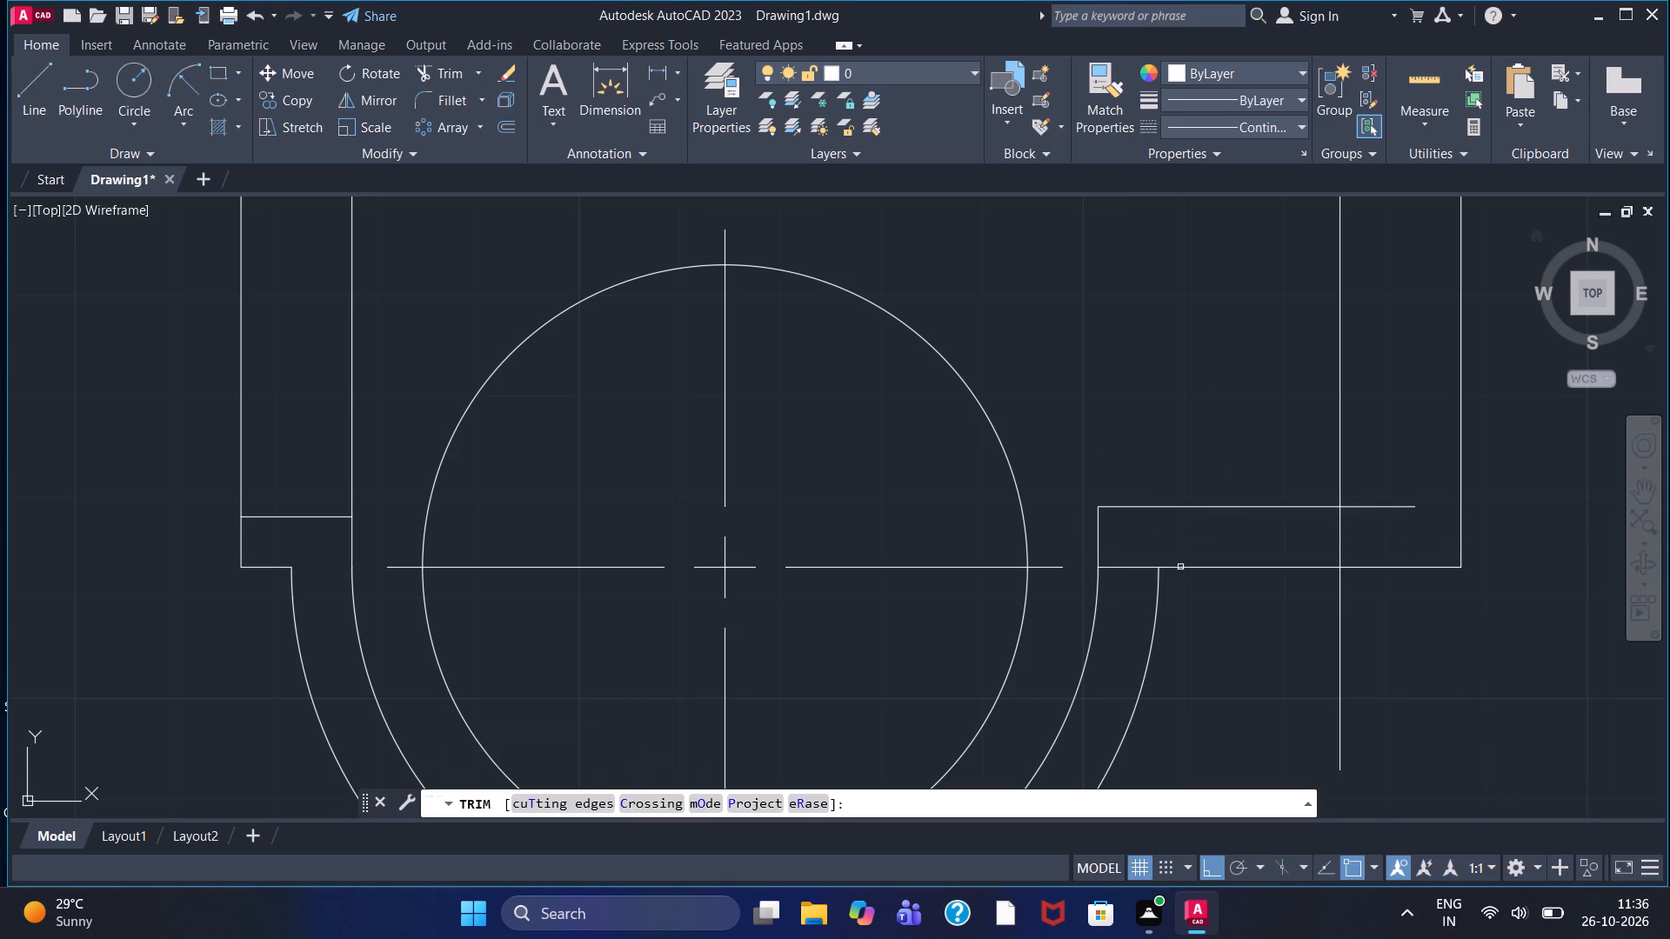
left_click(1376, 507)
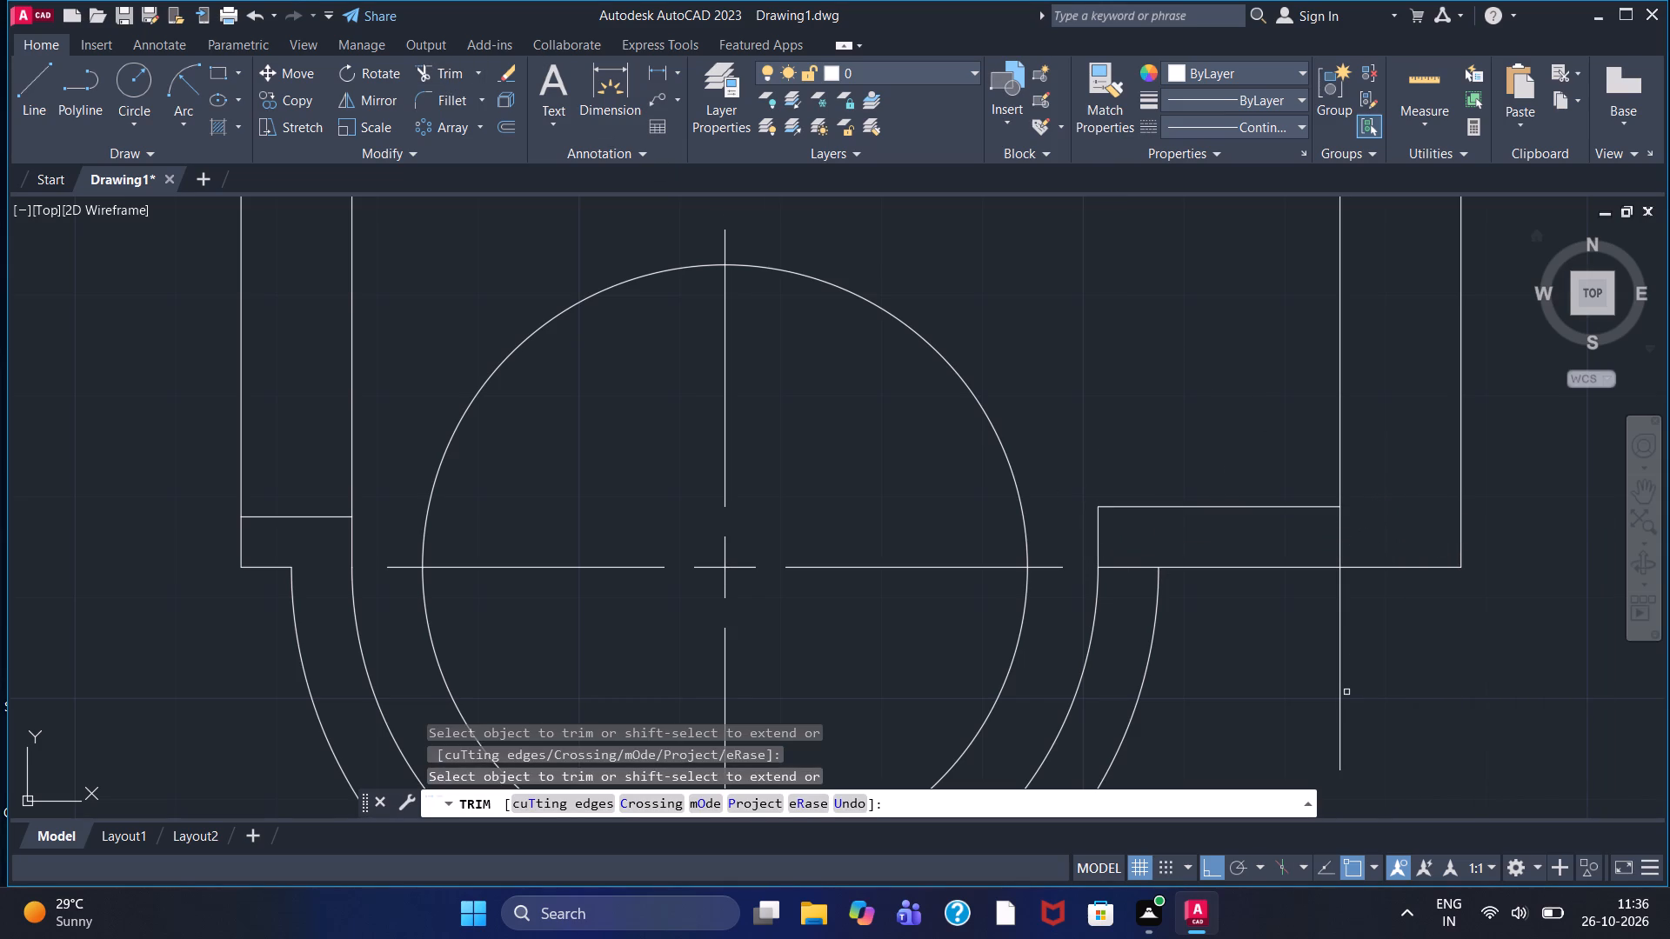
left_click(1341, 697)
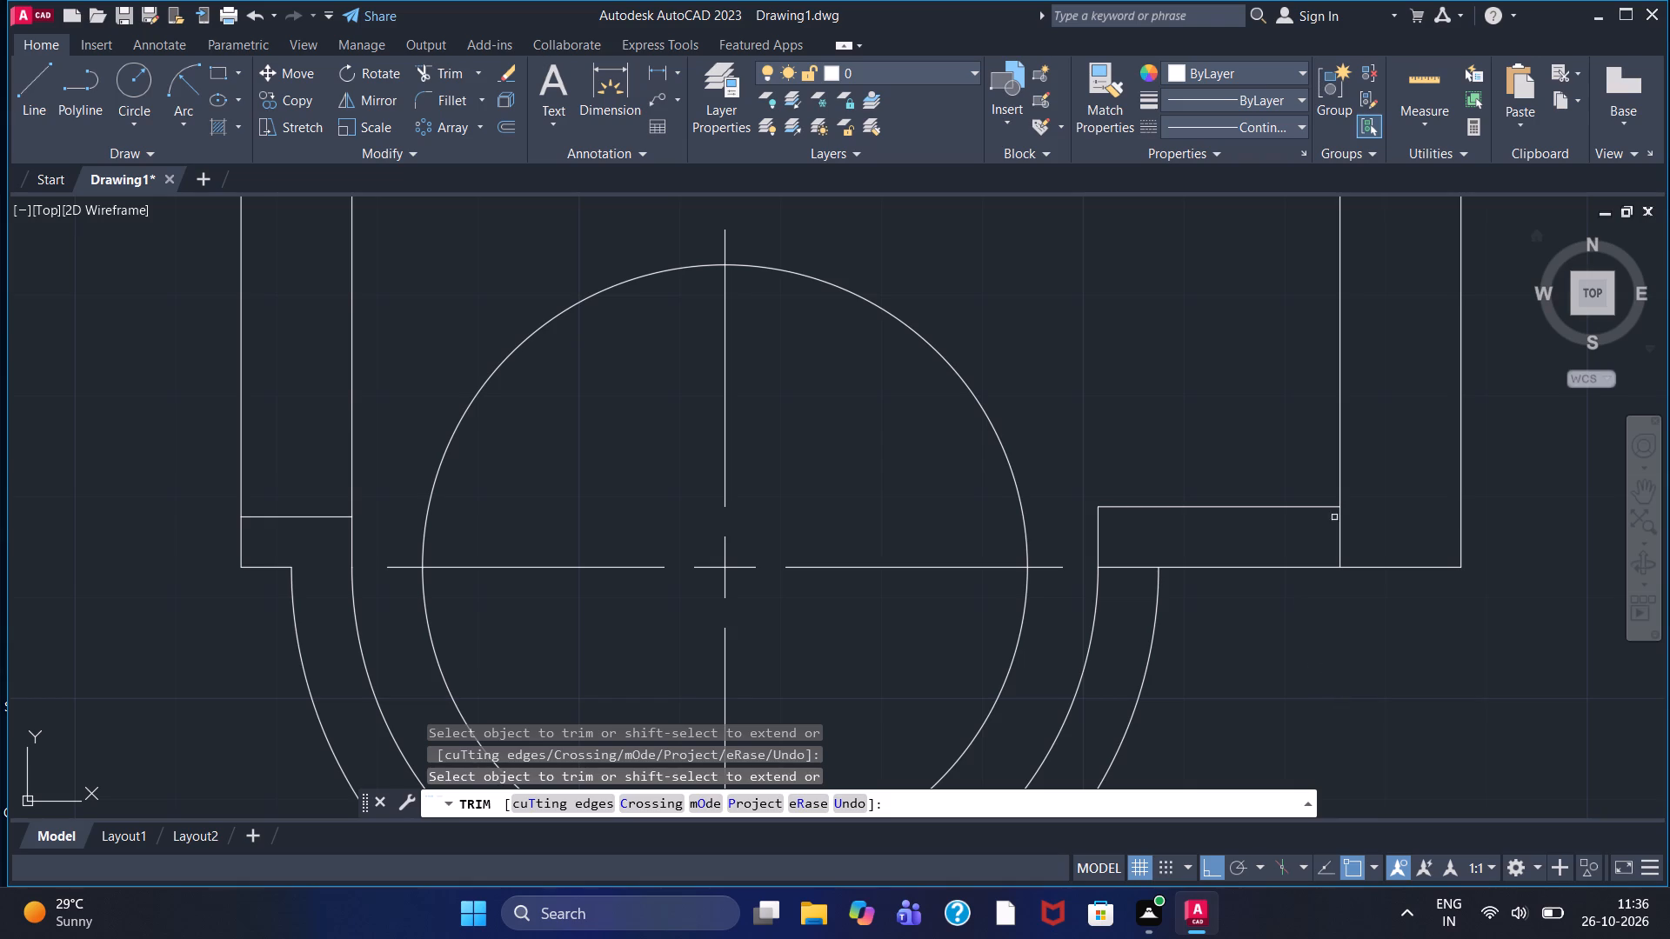
left_click(1339, 538)
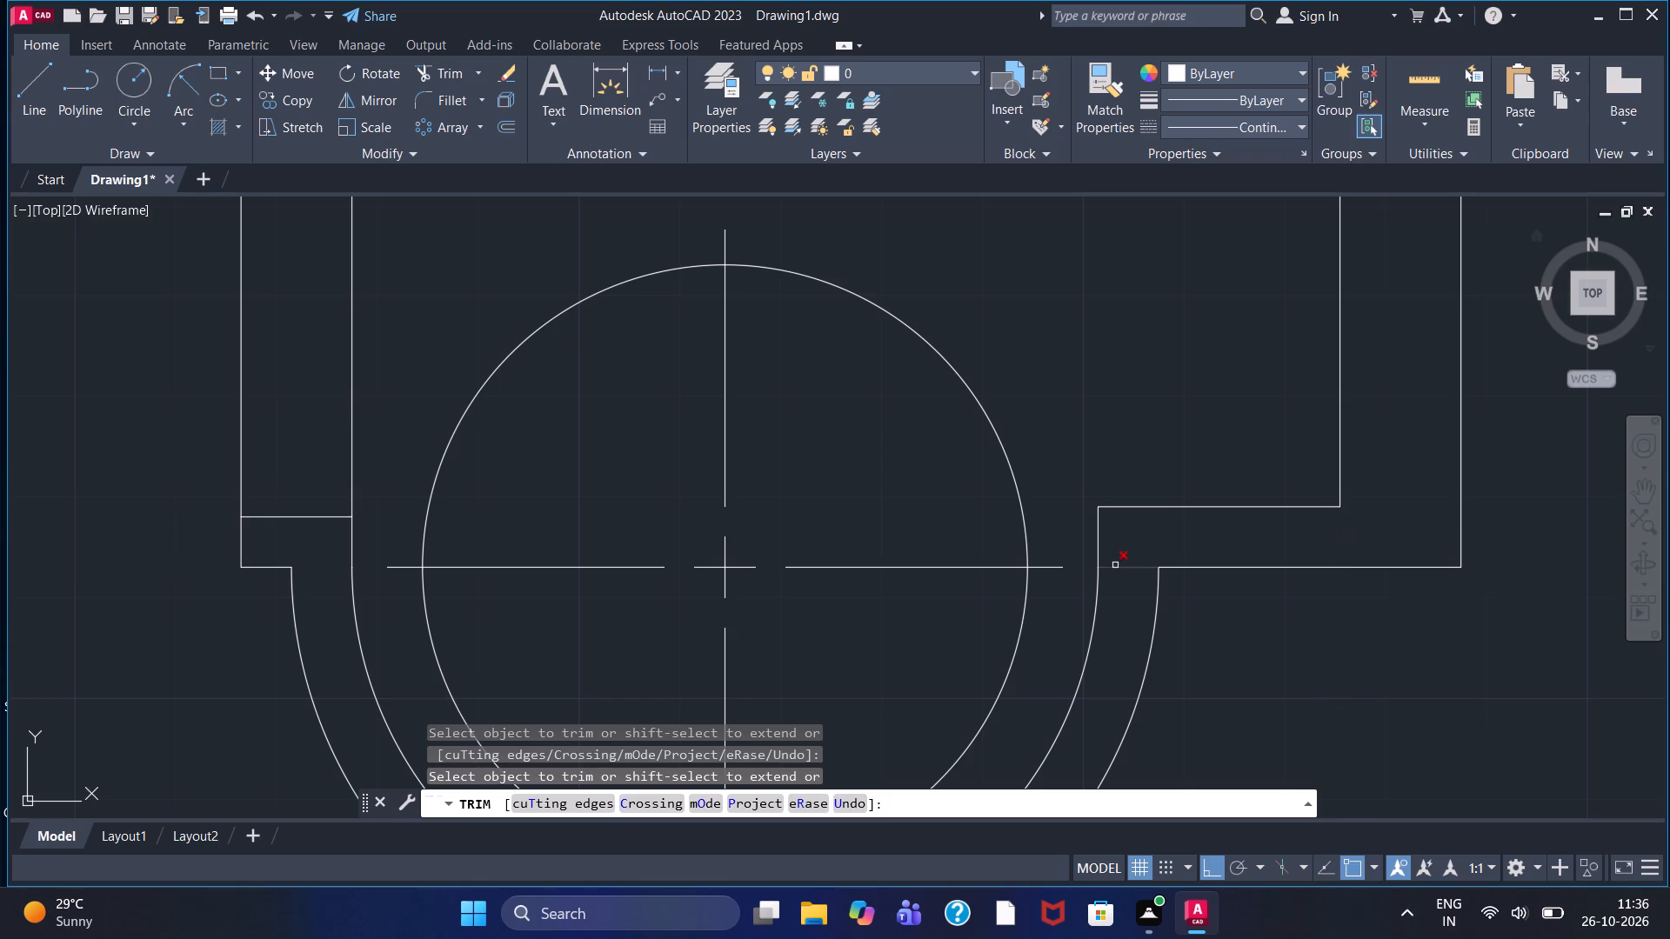
left_click(1114, 566)
scroll(1123, 576, "down", 2)
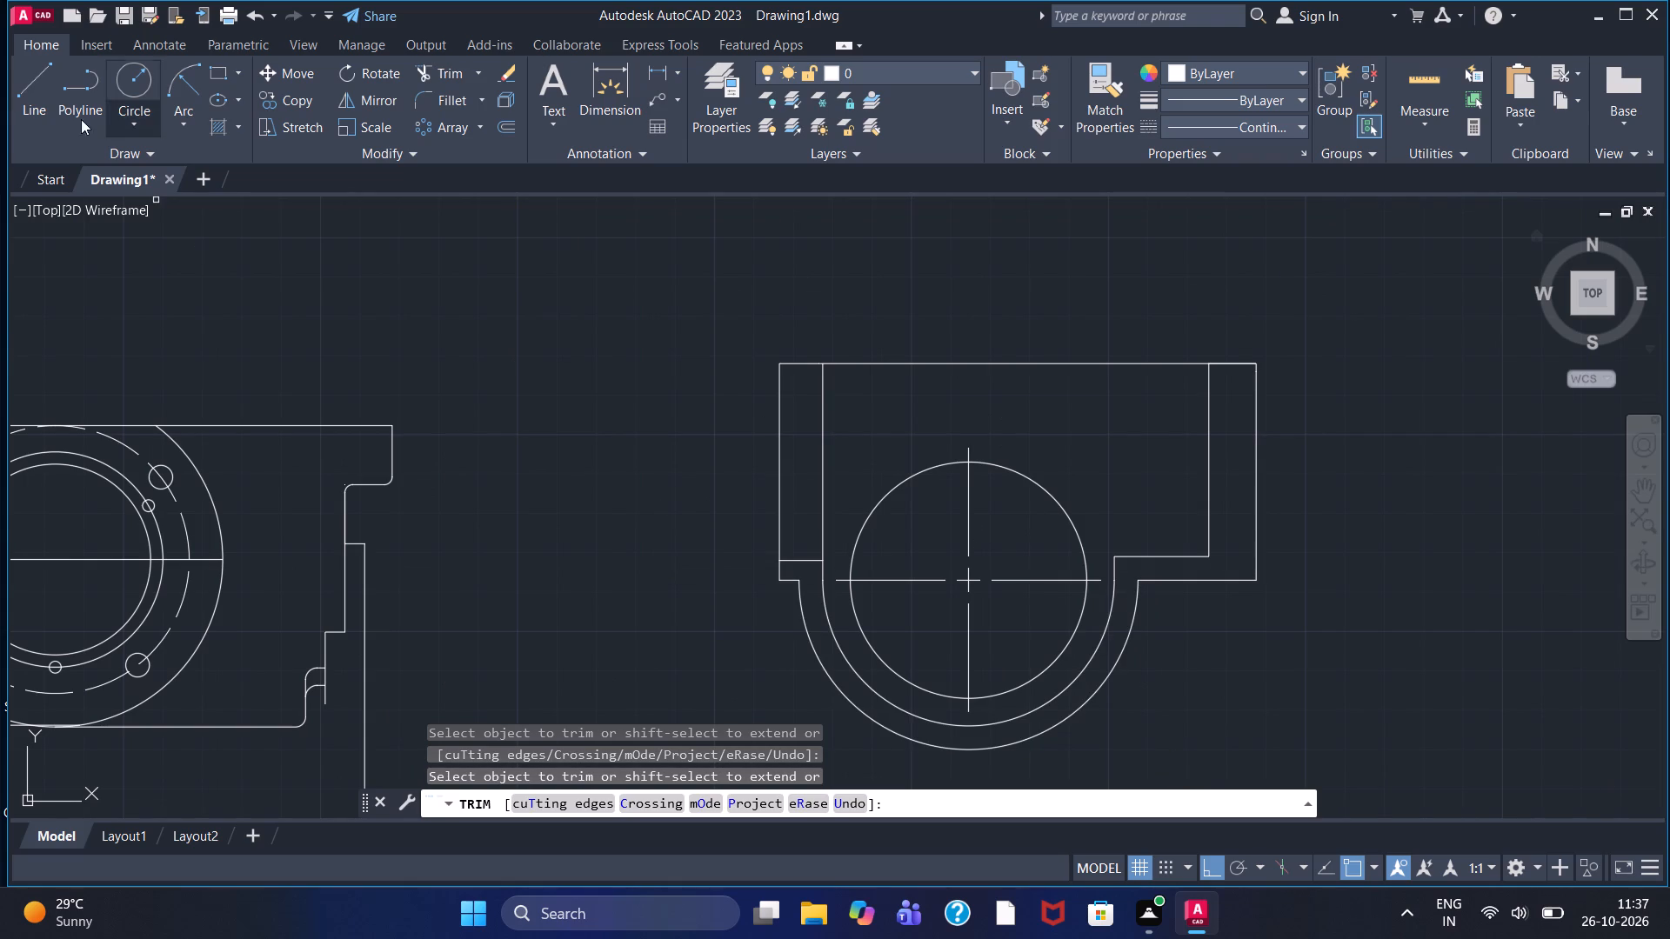
From the right wall's inner top corner, draw connected lines 5 down and horizontally right past the outer edge.
left_click(53, 96)
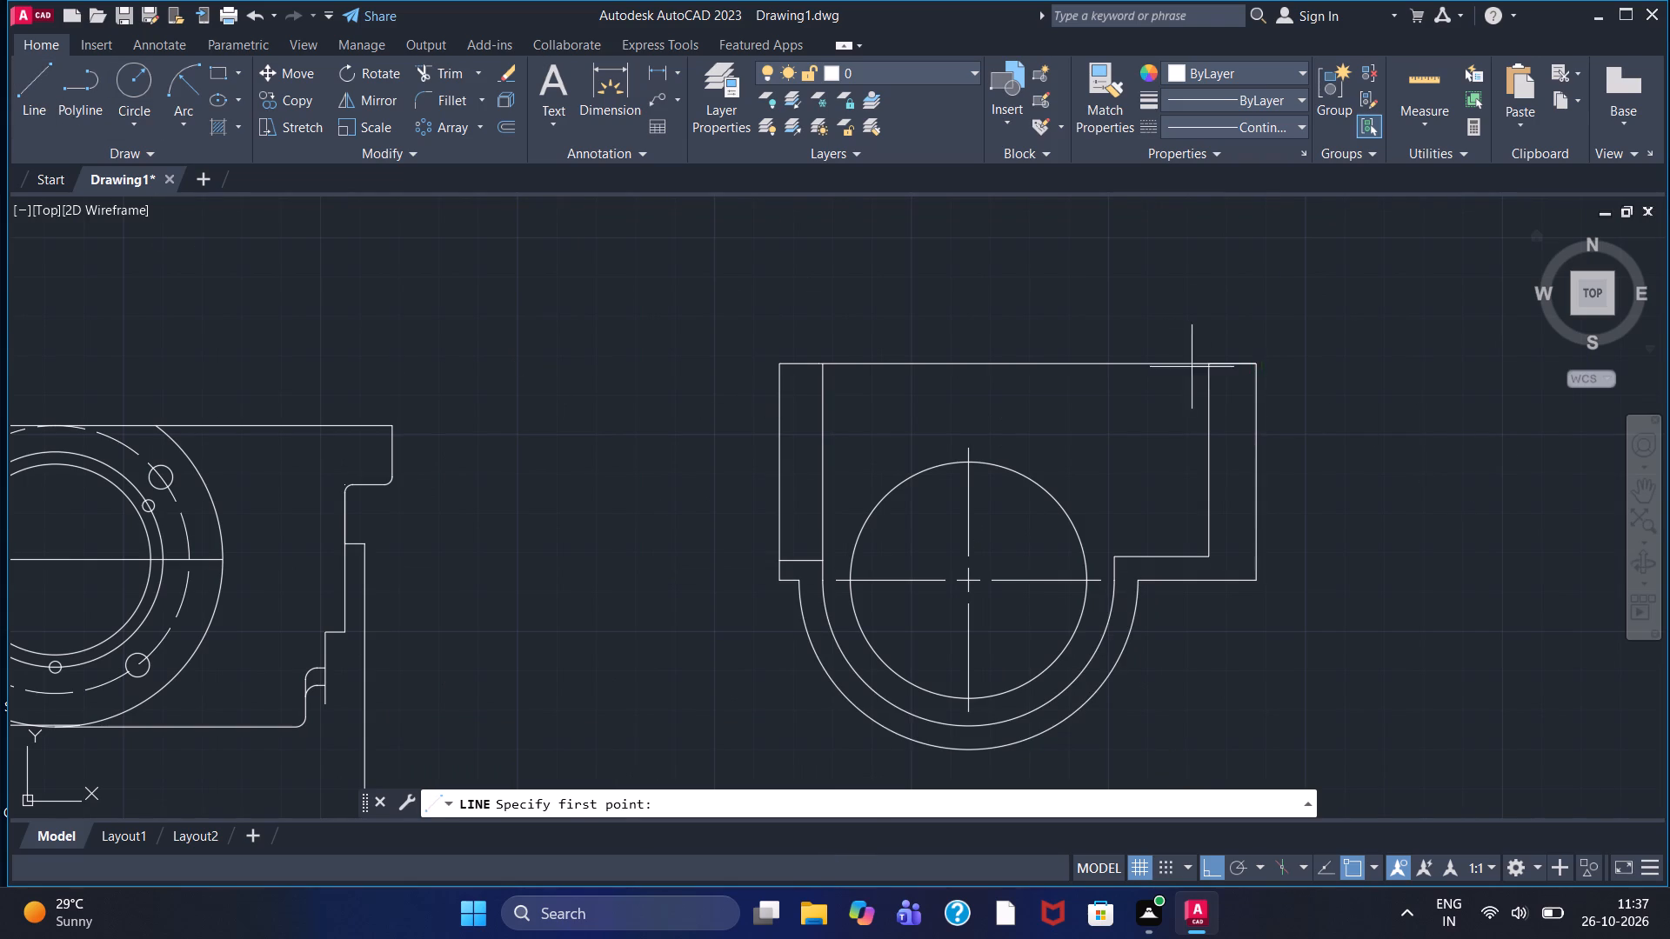
left_click(1215, 370)
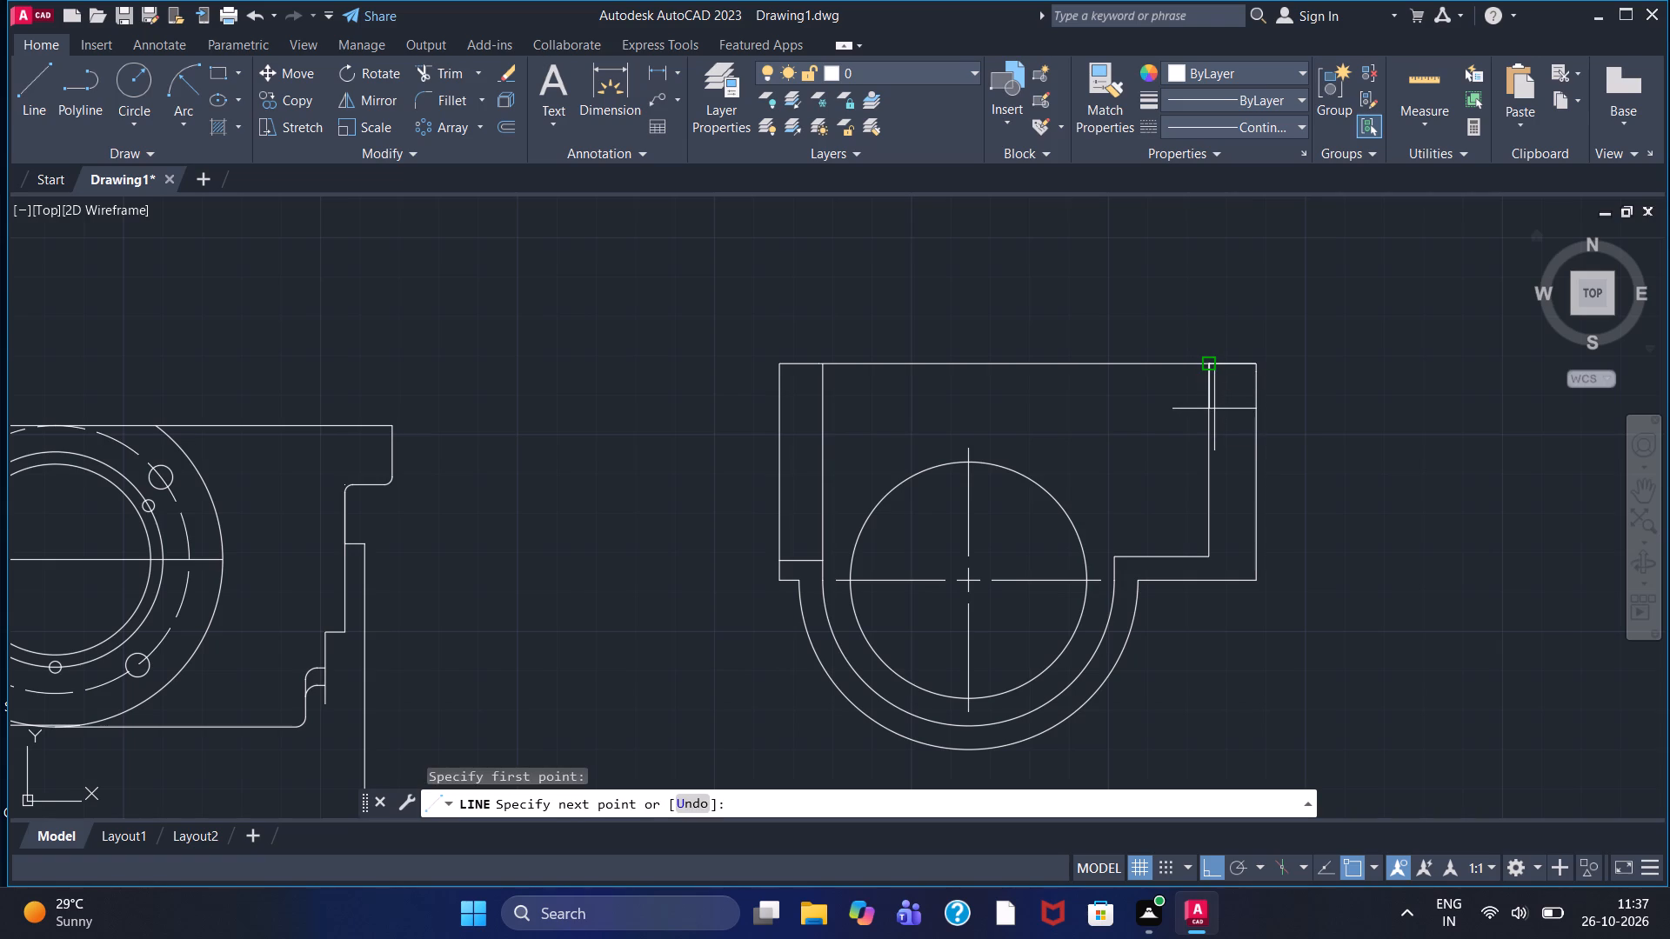
key("5")
key("Return")
left_click(1320, 415)
right_click(1320, 415)
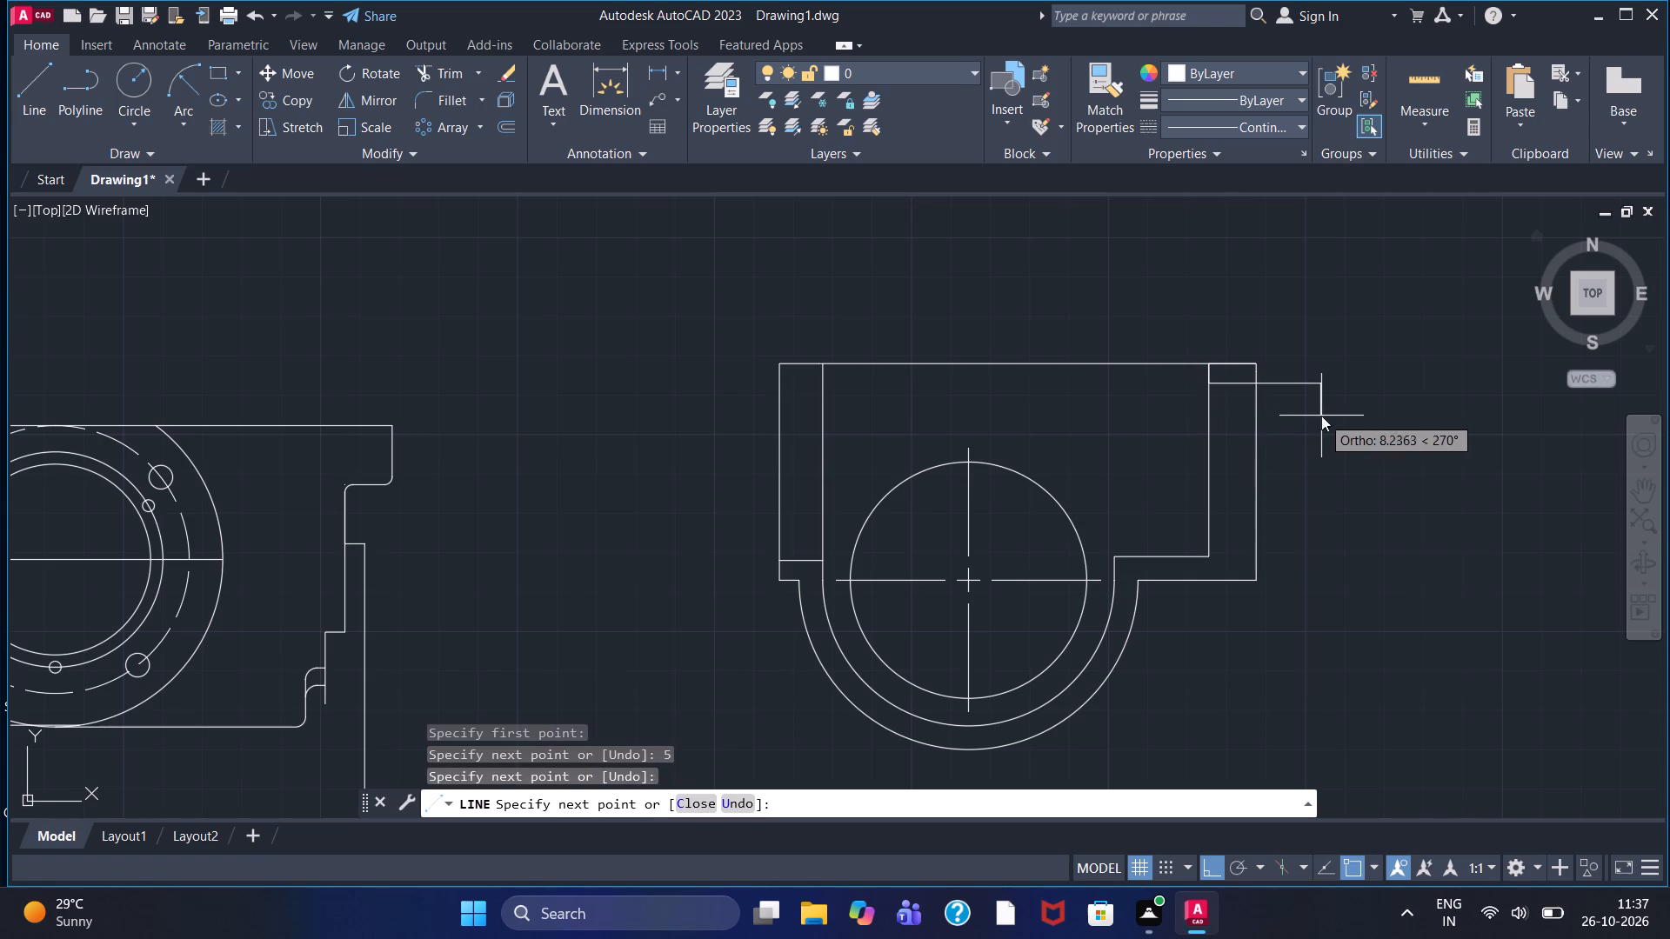
left_click(1355, 432)
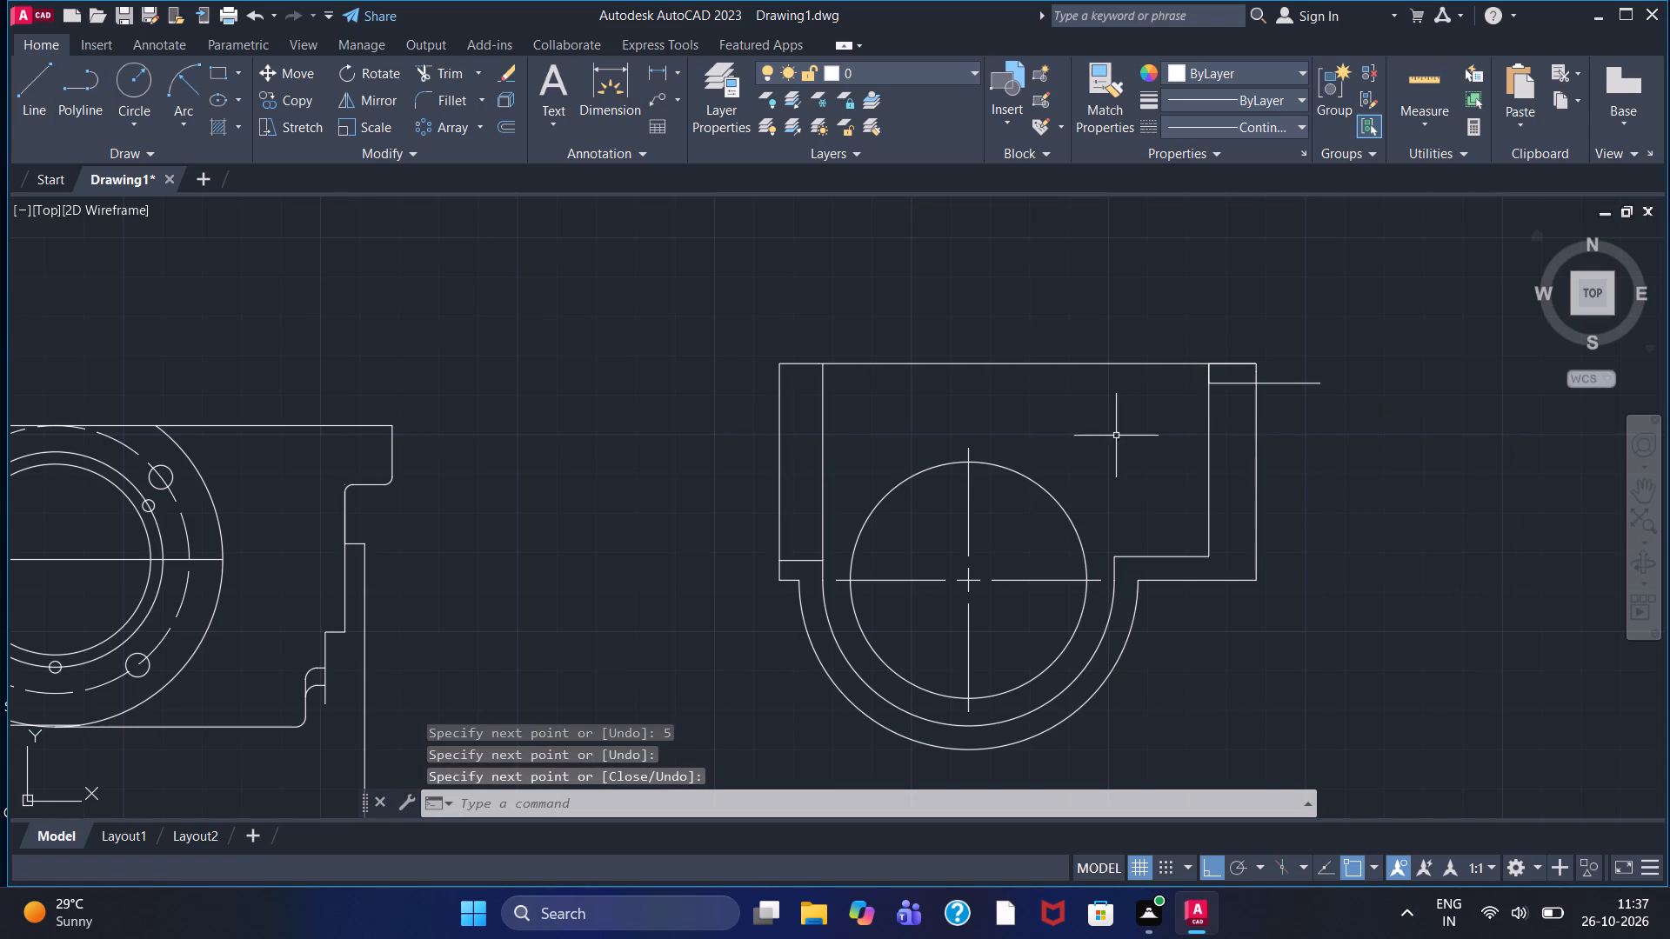
From the right wall's inner bottom corner, draw connected lines 10 up and horizontally right past the outer edge.
left_click(30, 79)
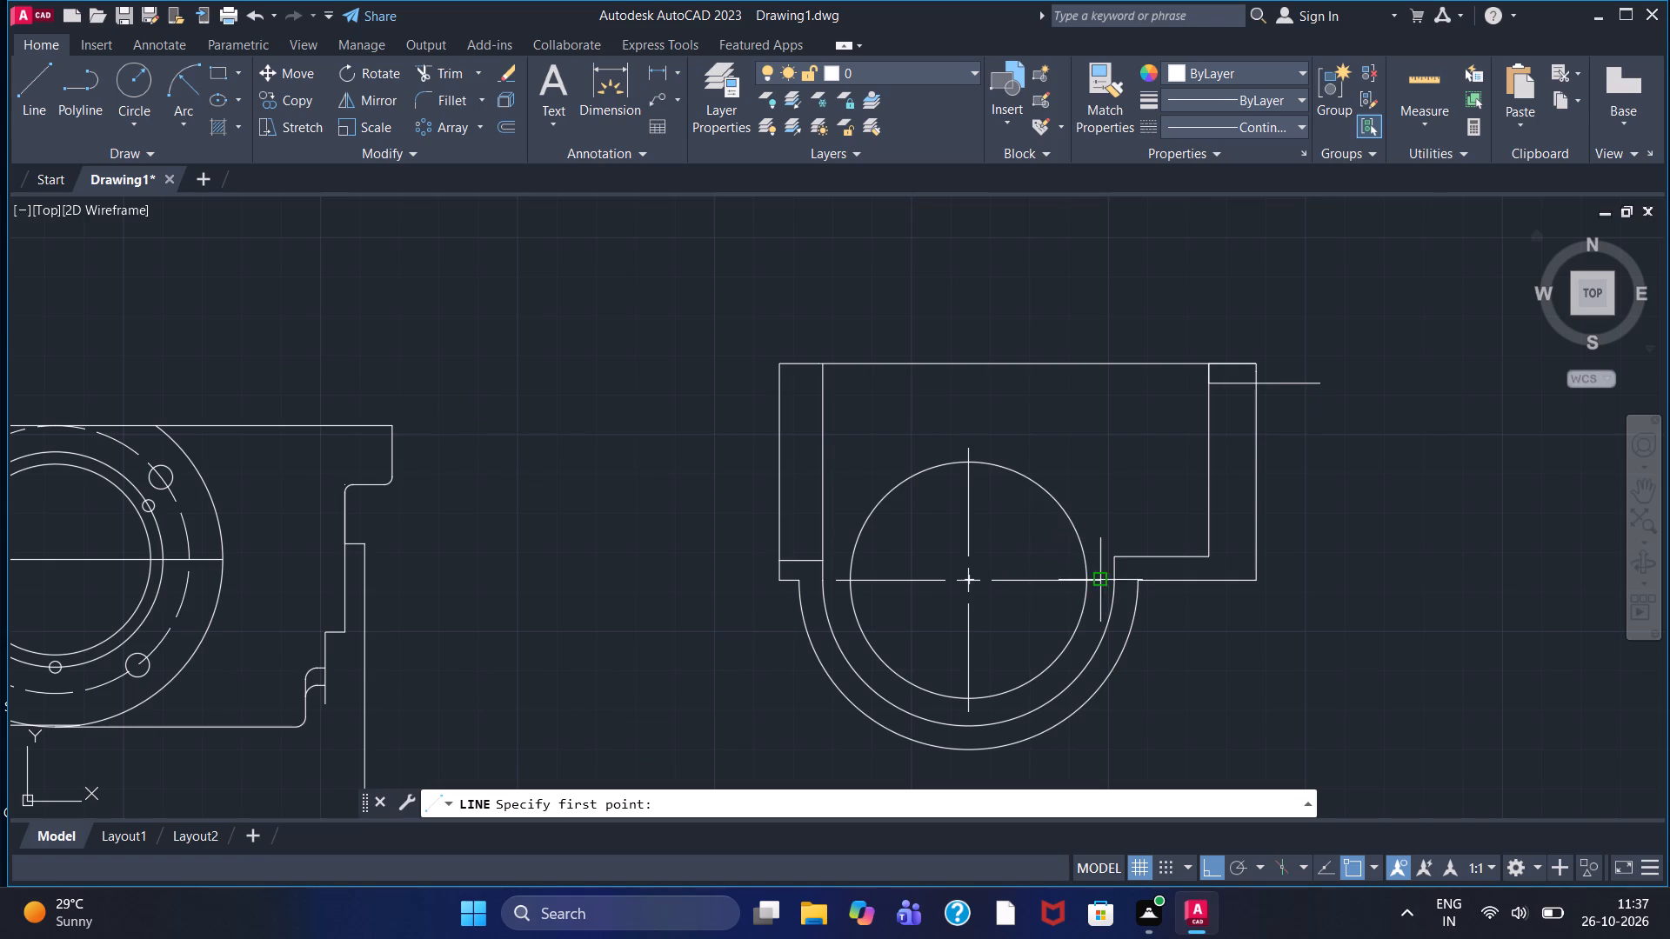
left_click(1207, 560)
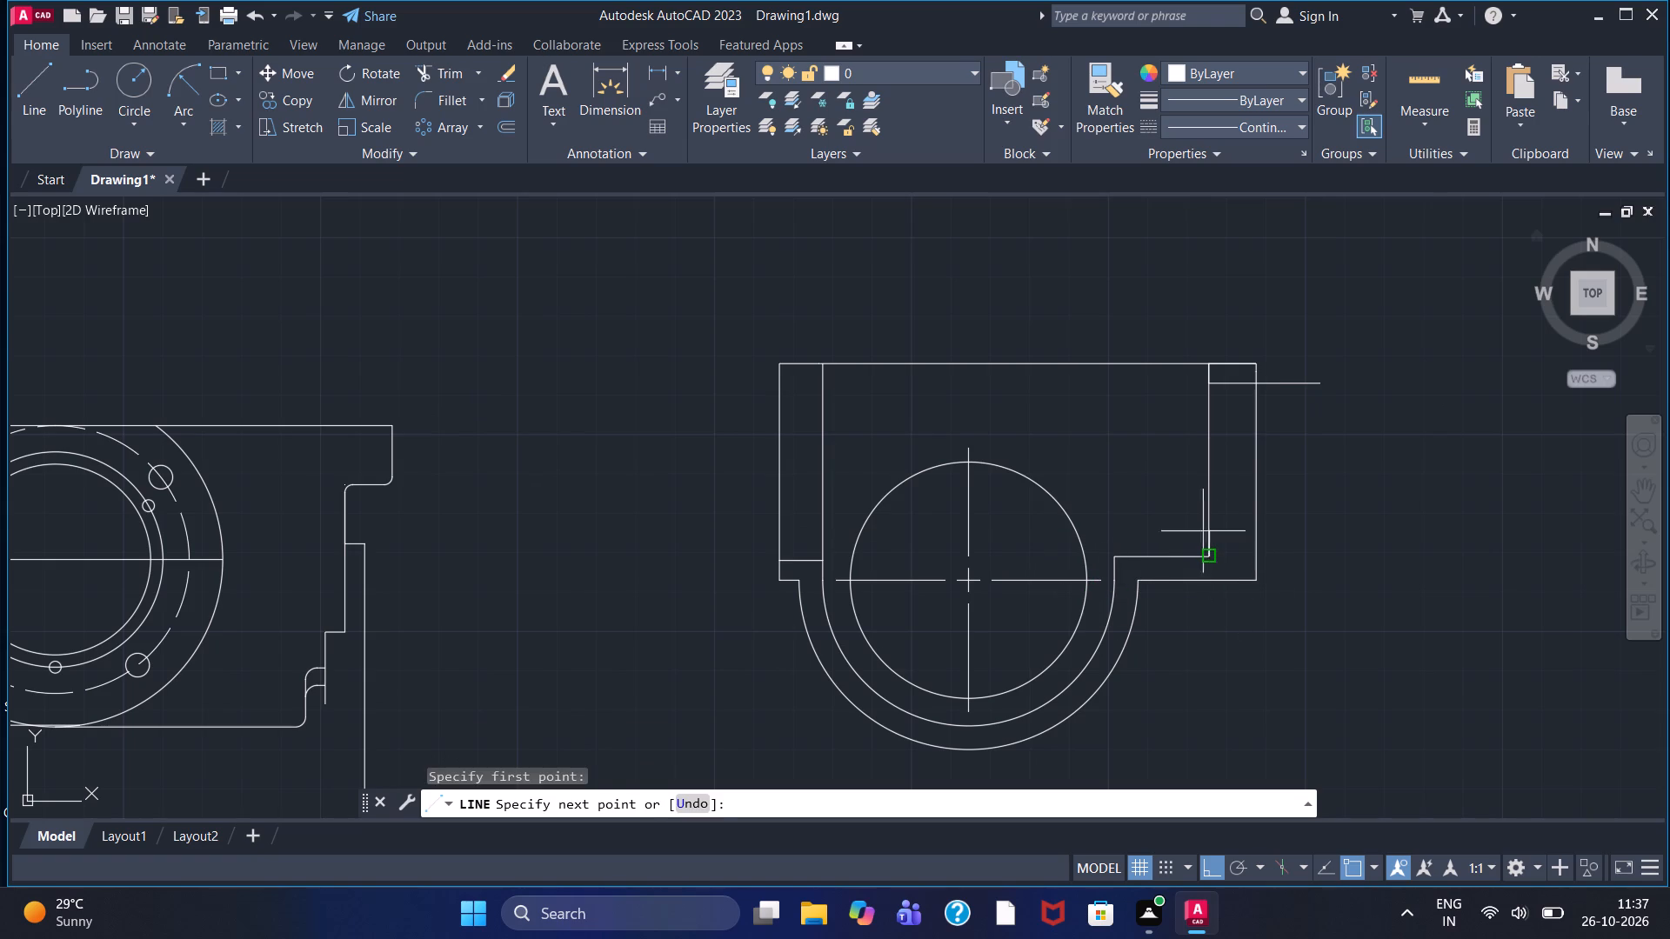
key("1")
key("0")
key("Return")
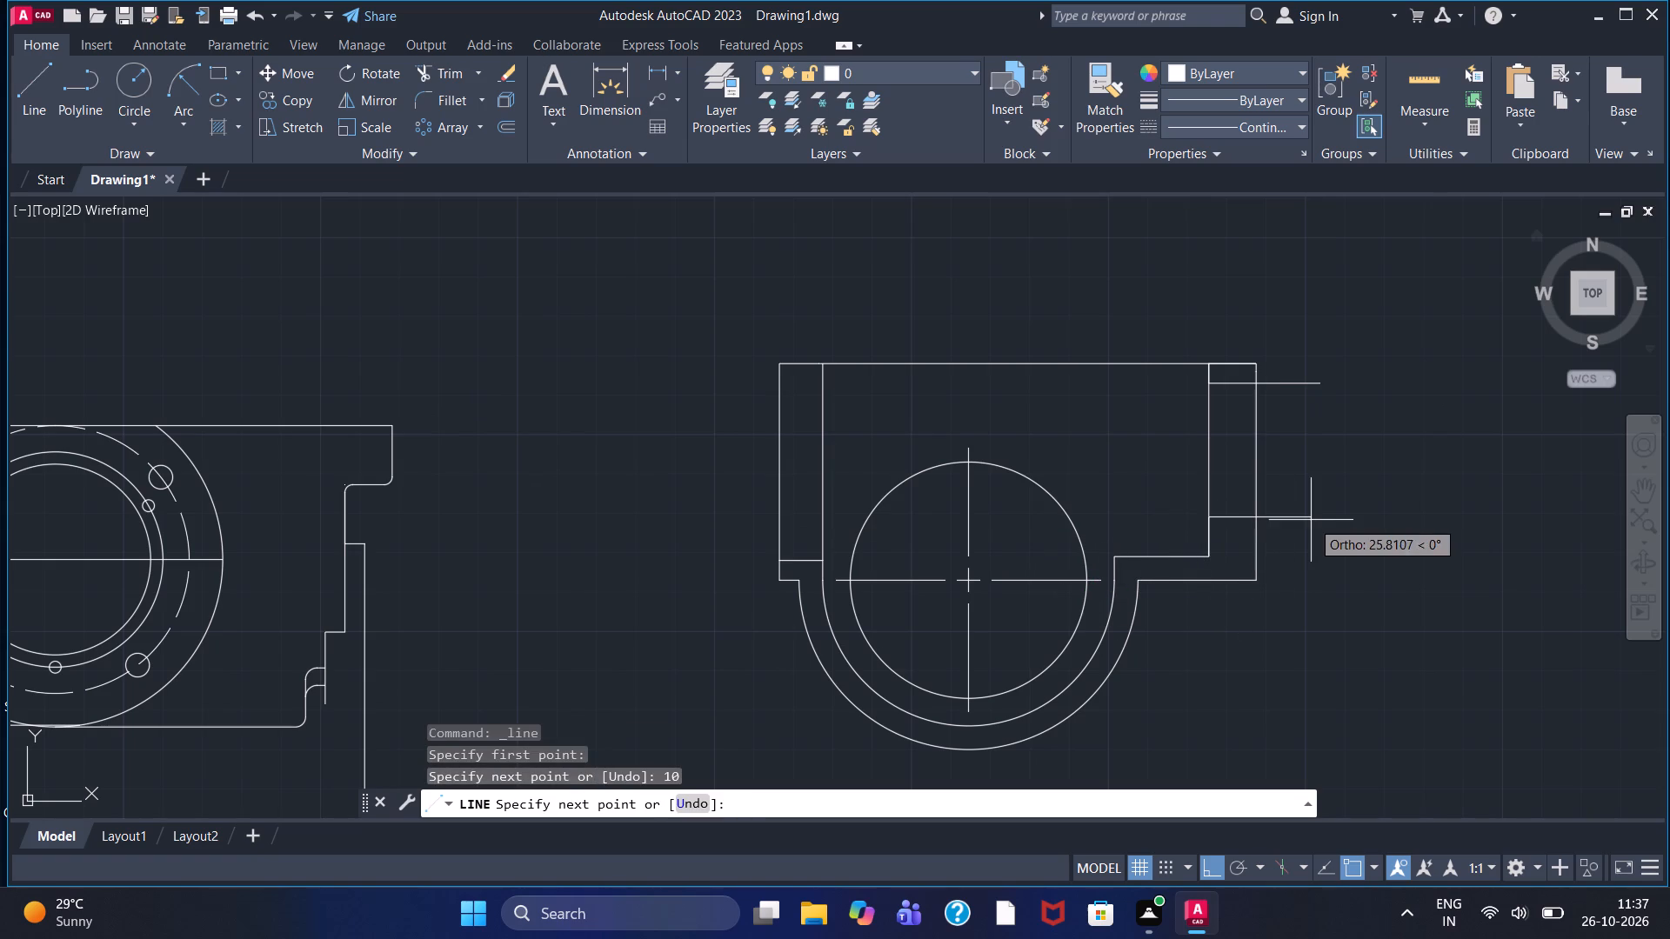
left_click(1312, 520)
right_click(1312, 516)
left_click(1336, 527)
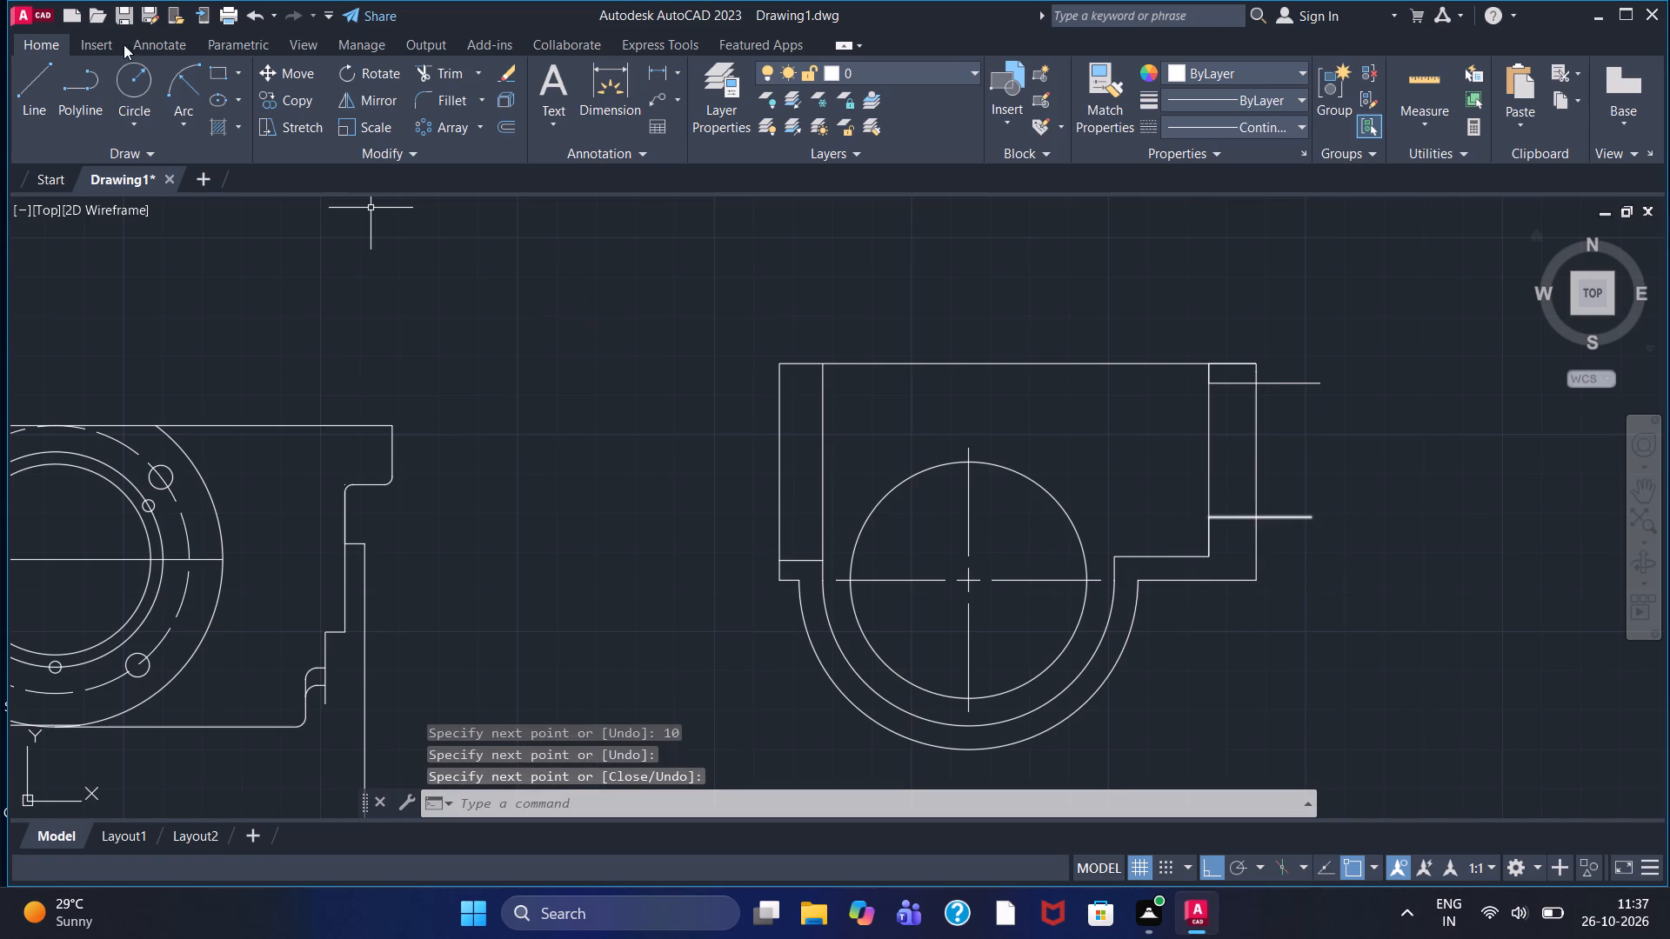
Trim both horizontal lines where they overhang the right wall's outer edge.
left_click(449, 61)
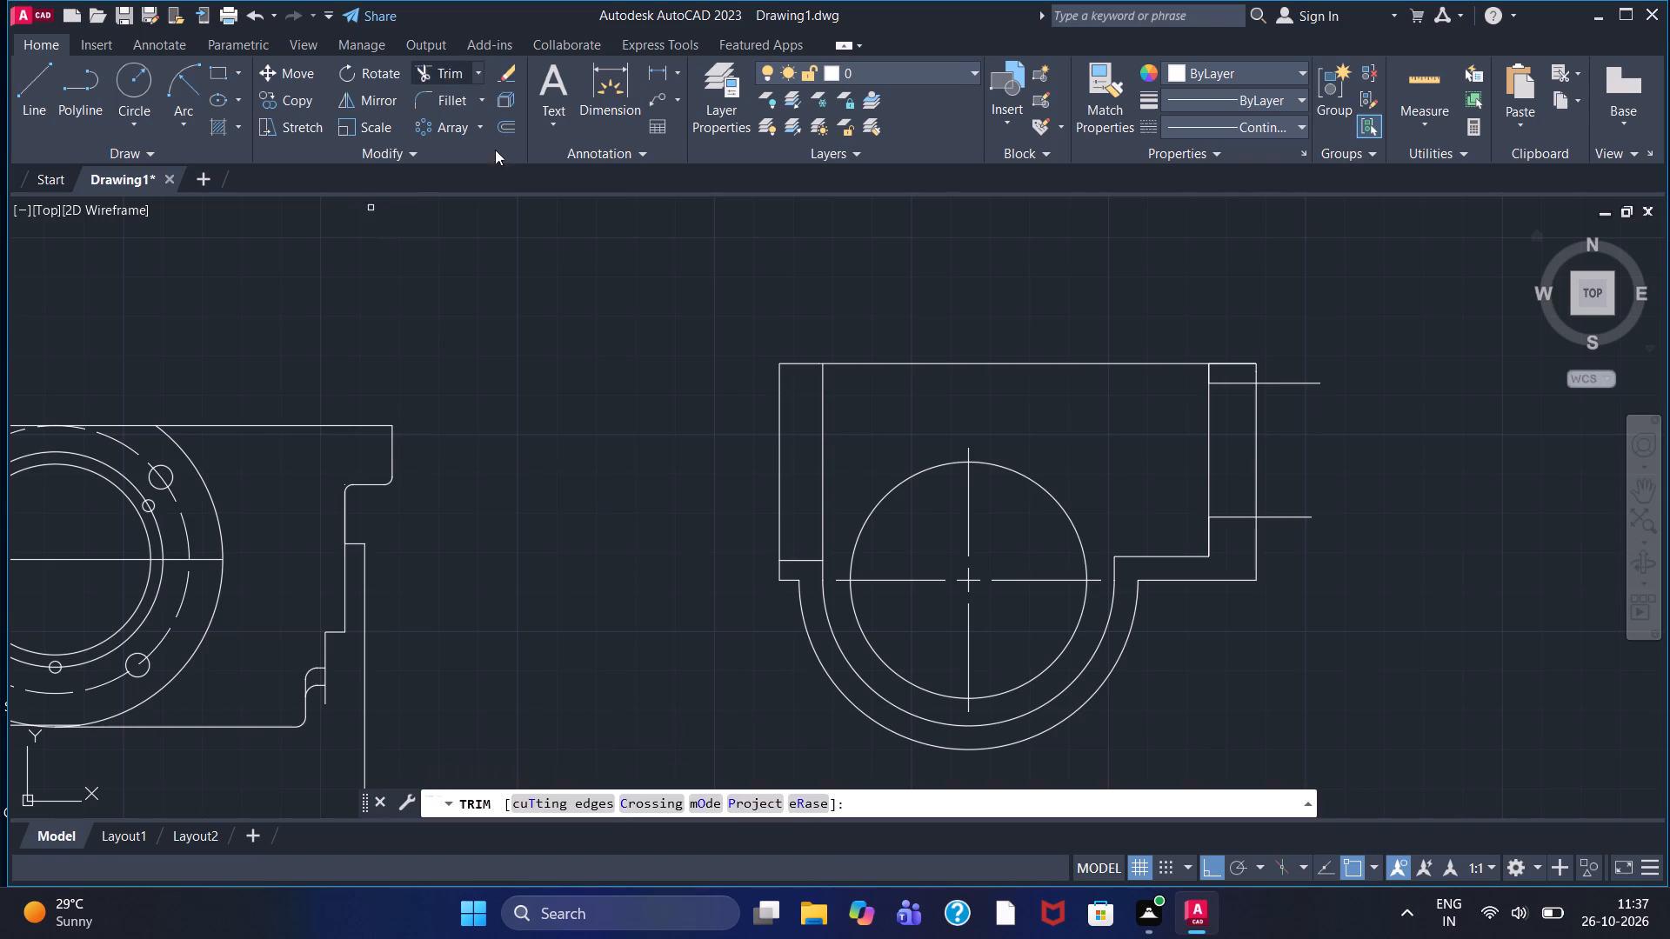
left_click(1291, 381)
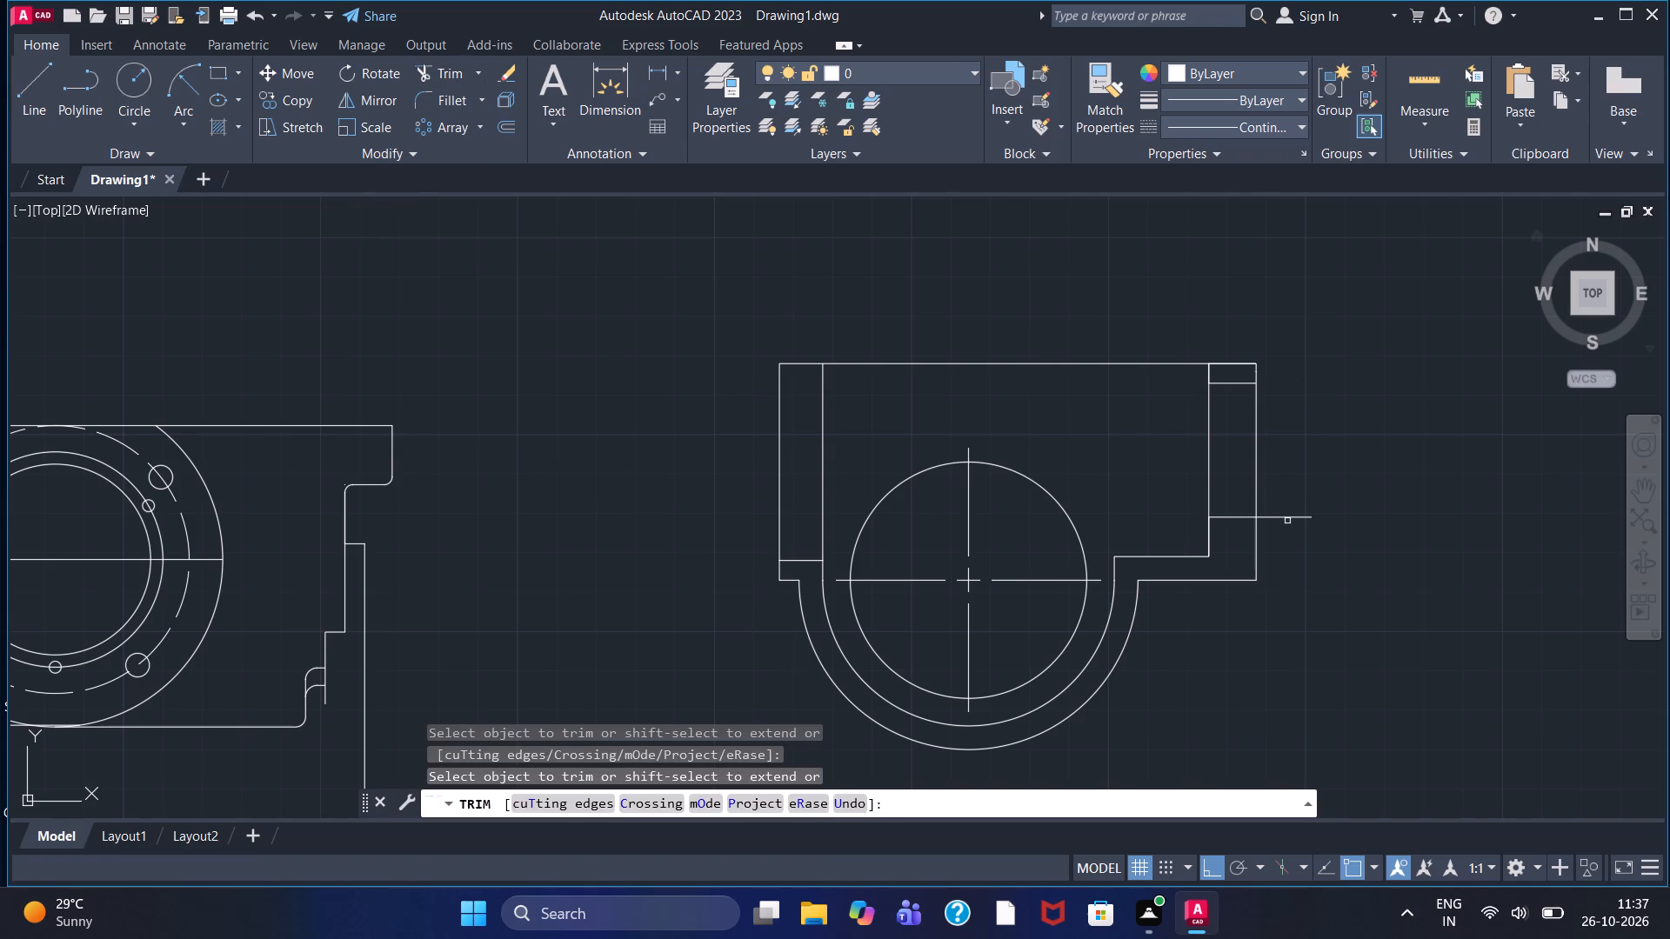
left_click(1293, 516)
Measure the vertical spacing between the right wall's two short horizontal lines with a linear dimension preview.
left_click(32, 88)
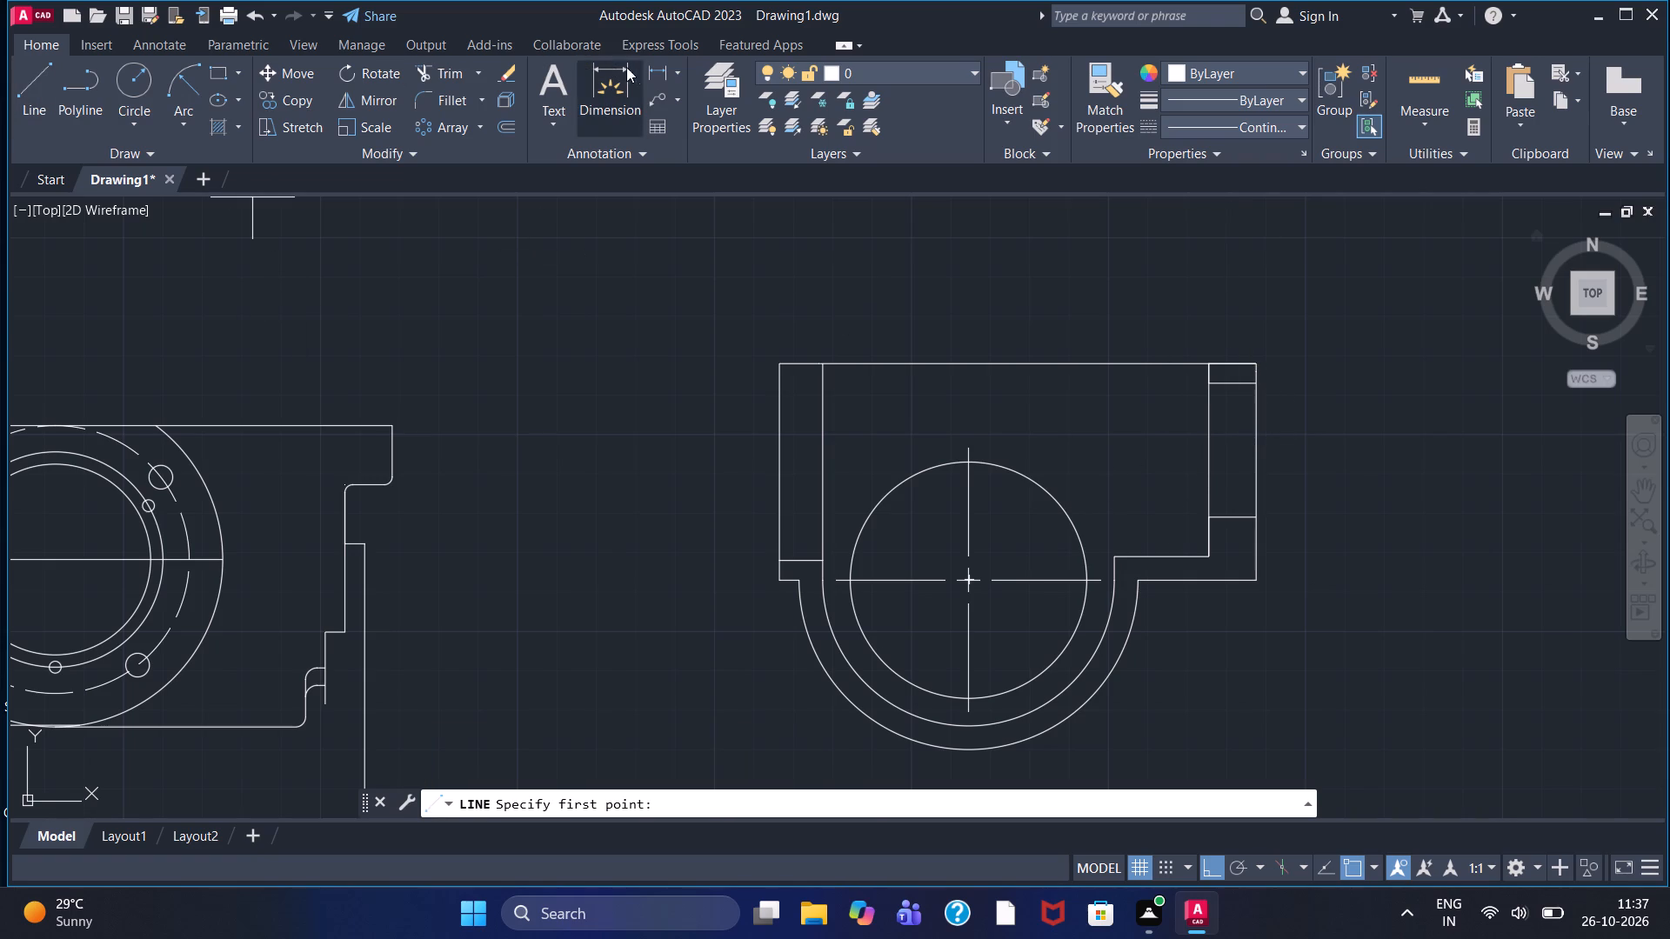
left_click(671, 64)
left_click(669, 103)
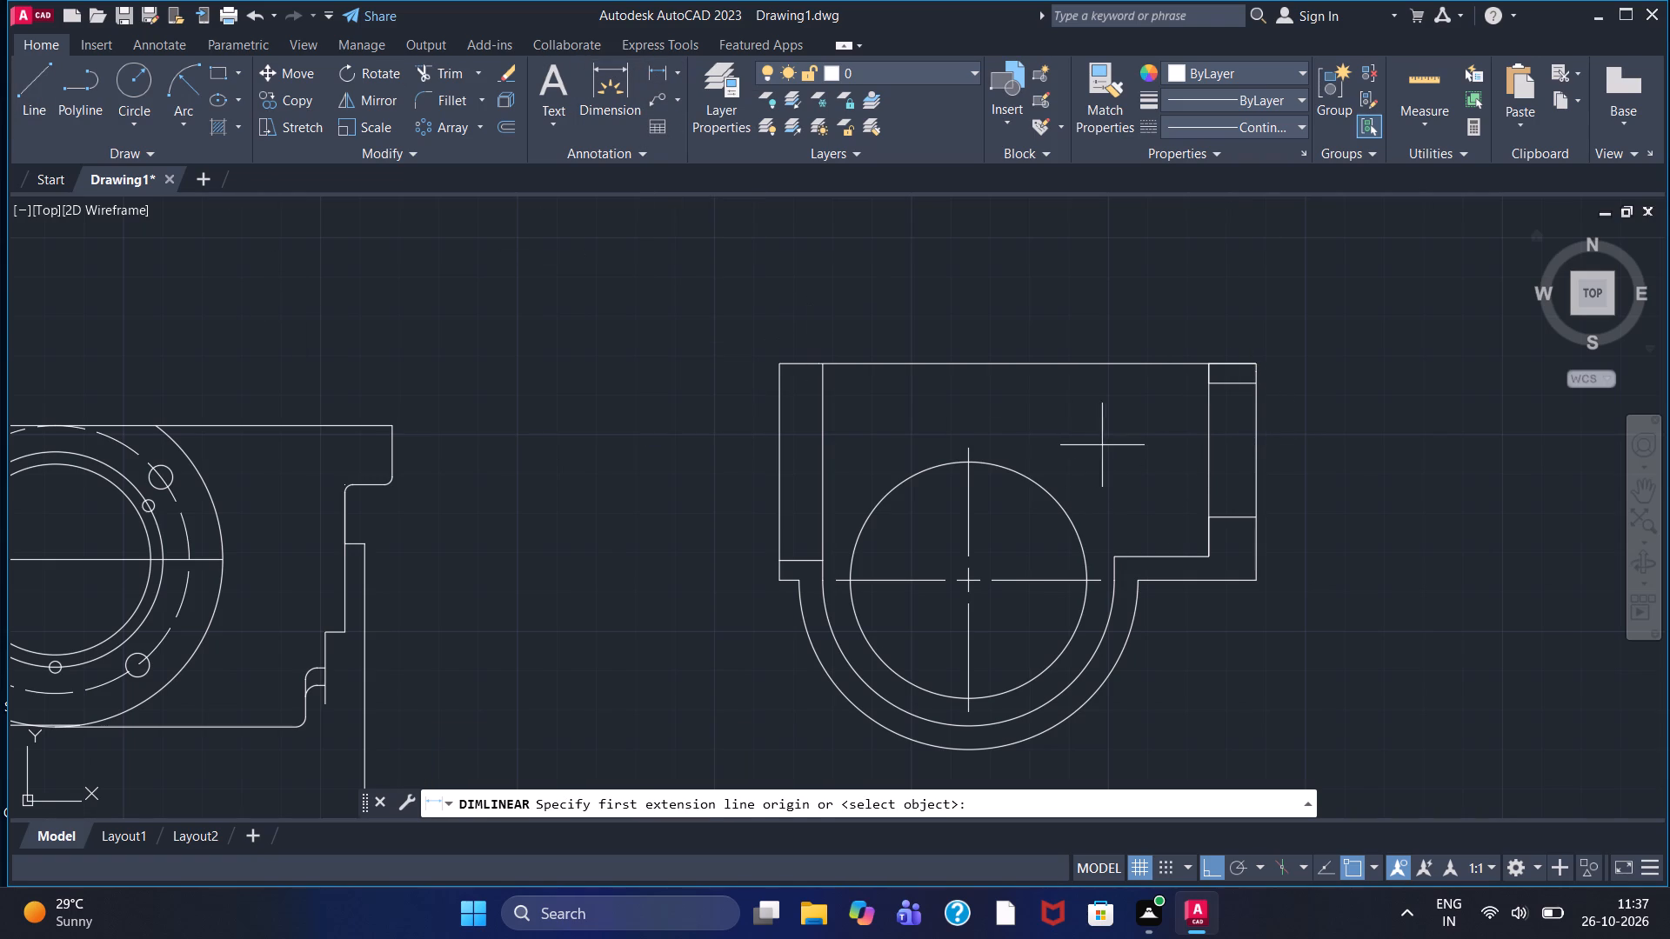
left_click(1254, 385)
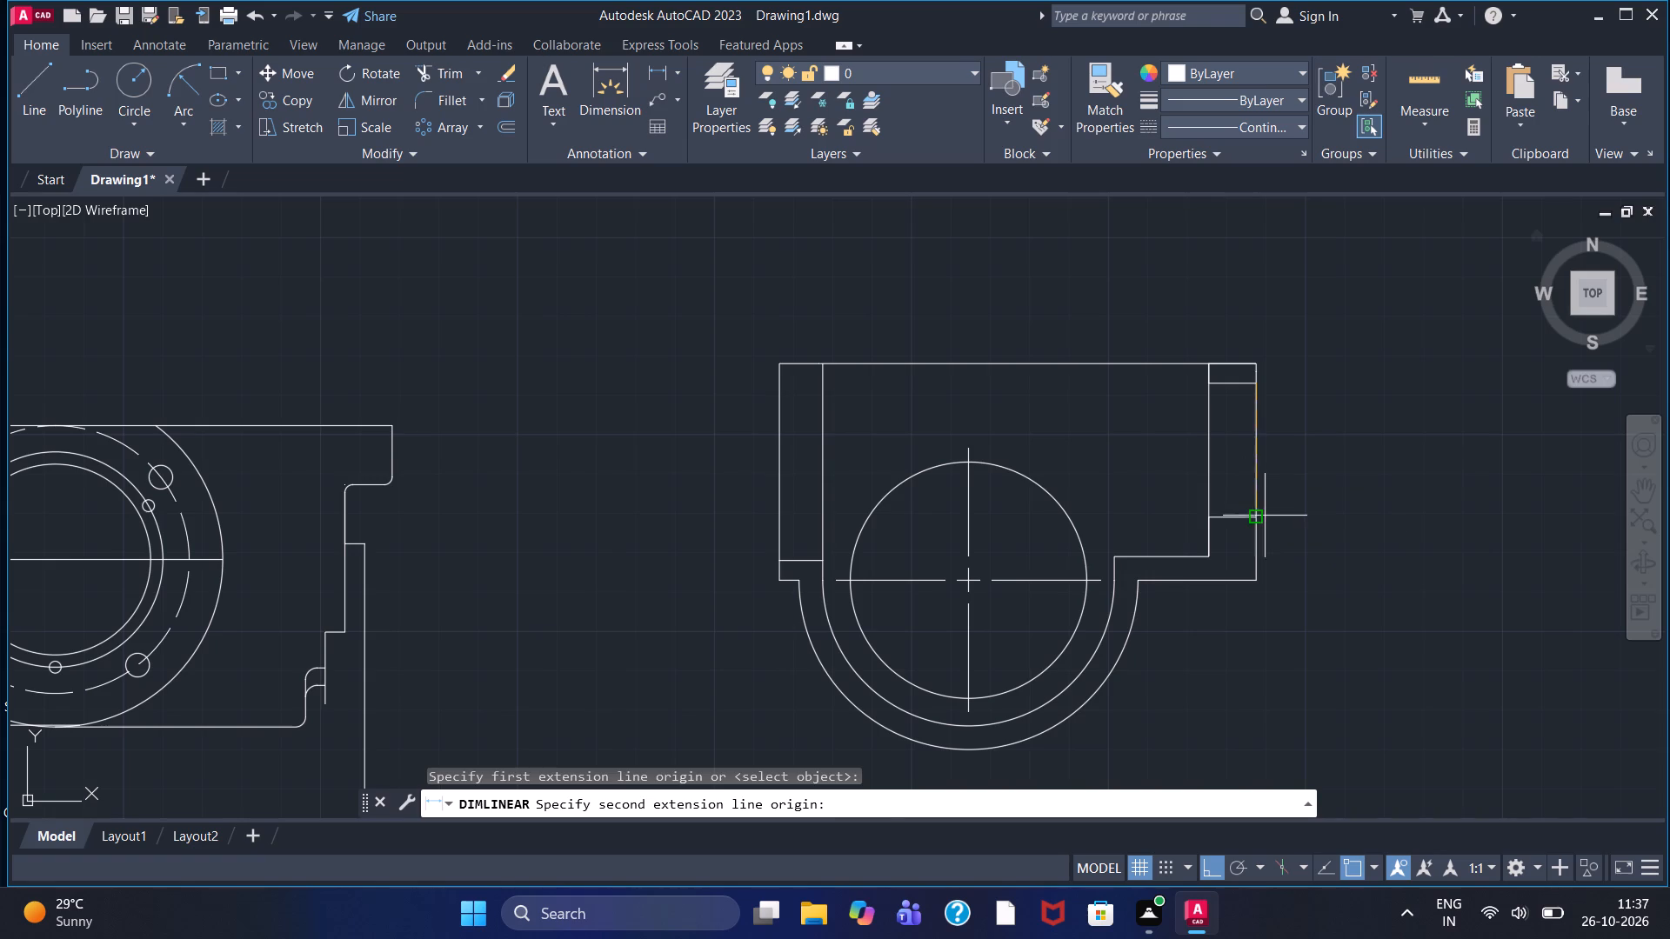
left_click_drag(1258, 519, 1269, 512)
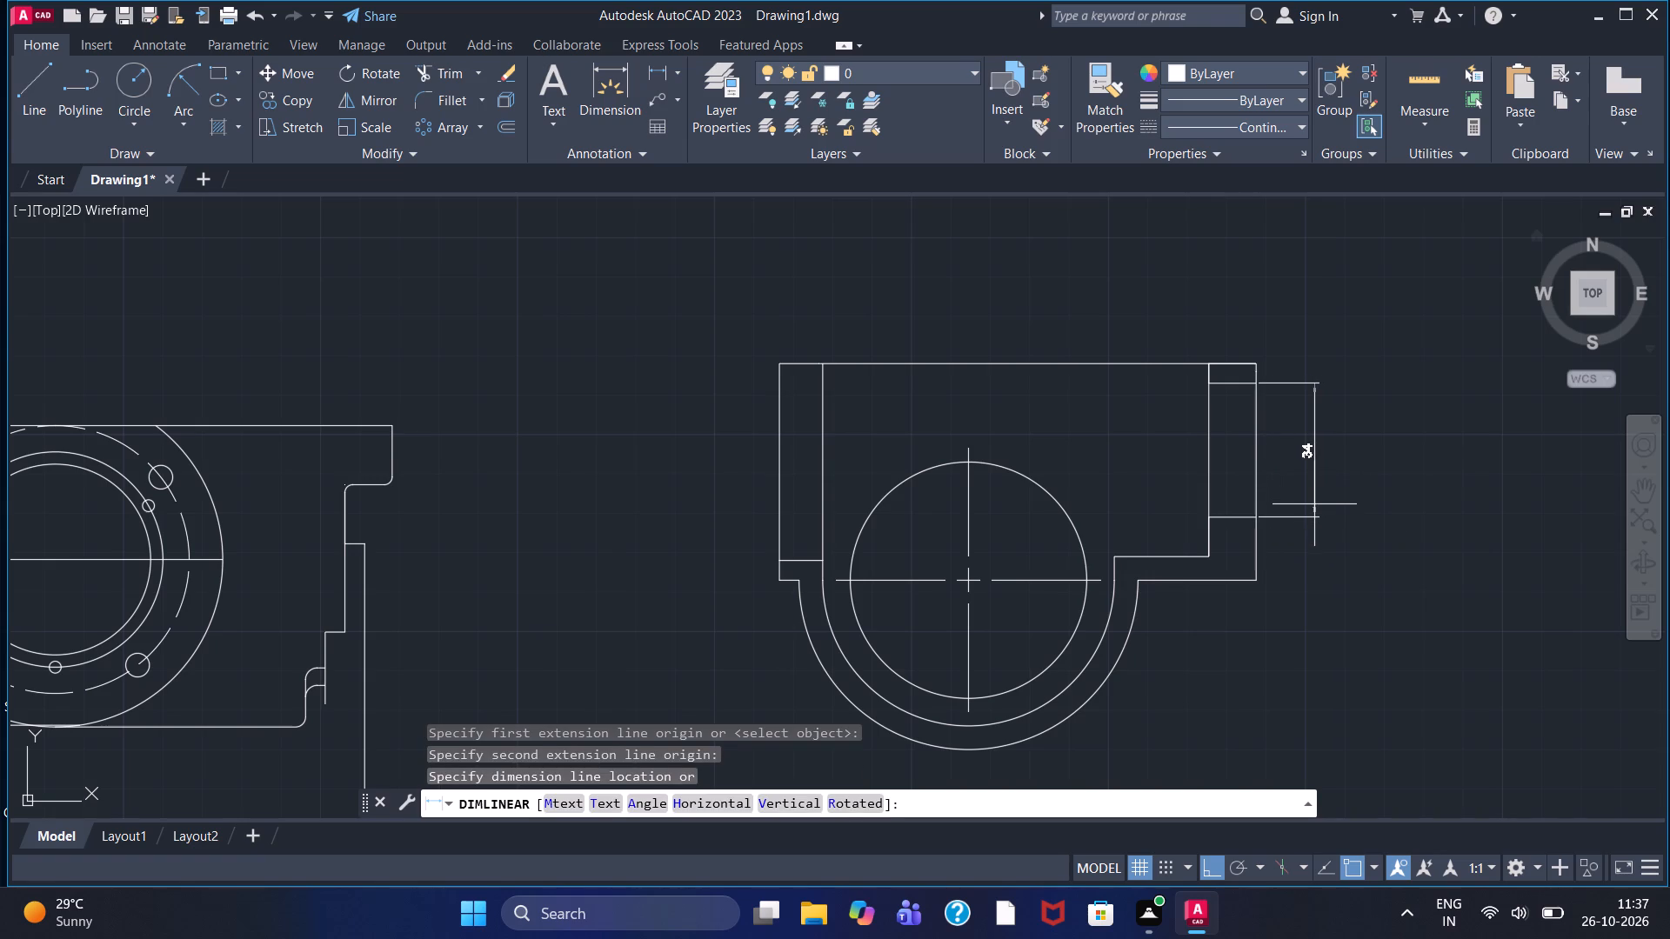
key("Escape")
From the right wall's upper short line at the outer edge, draw connected lines 17 down and horizontally left into the interior.
left_click(38, 92)
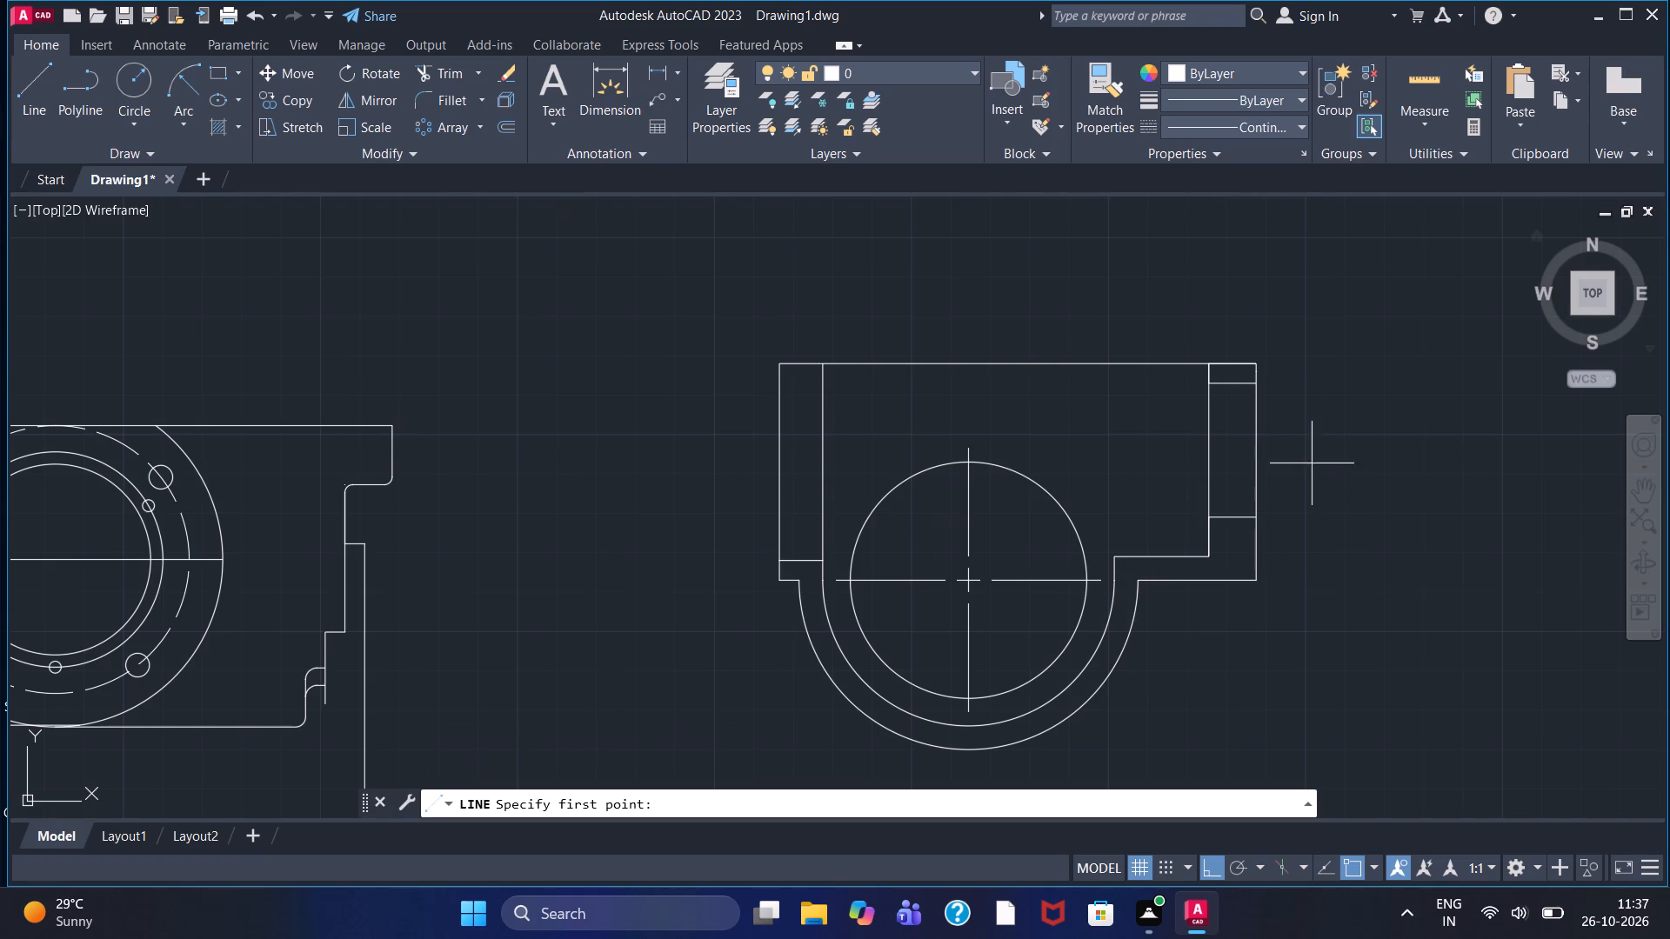
left_click(1262, 379)
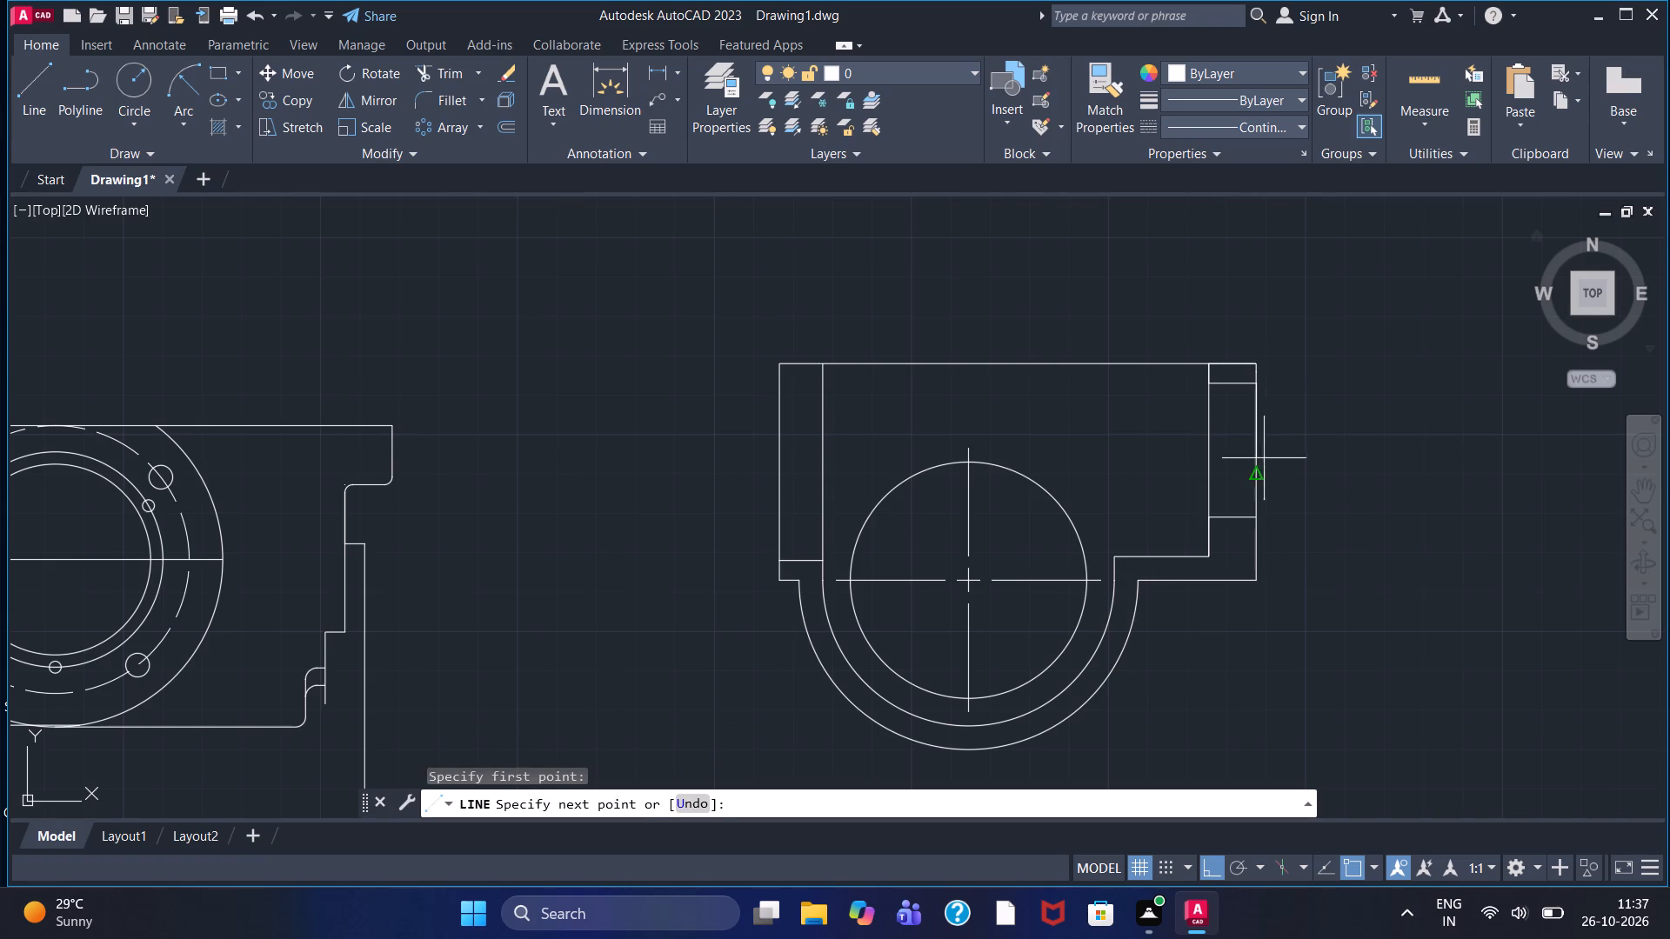
type("17")
key("Return")
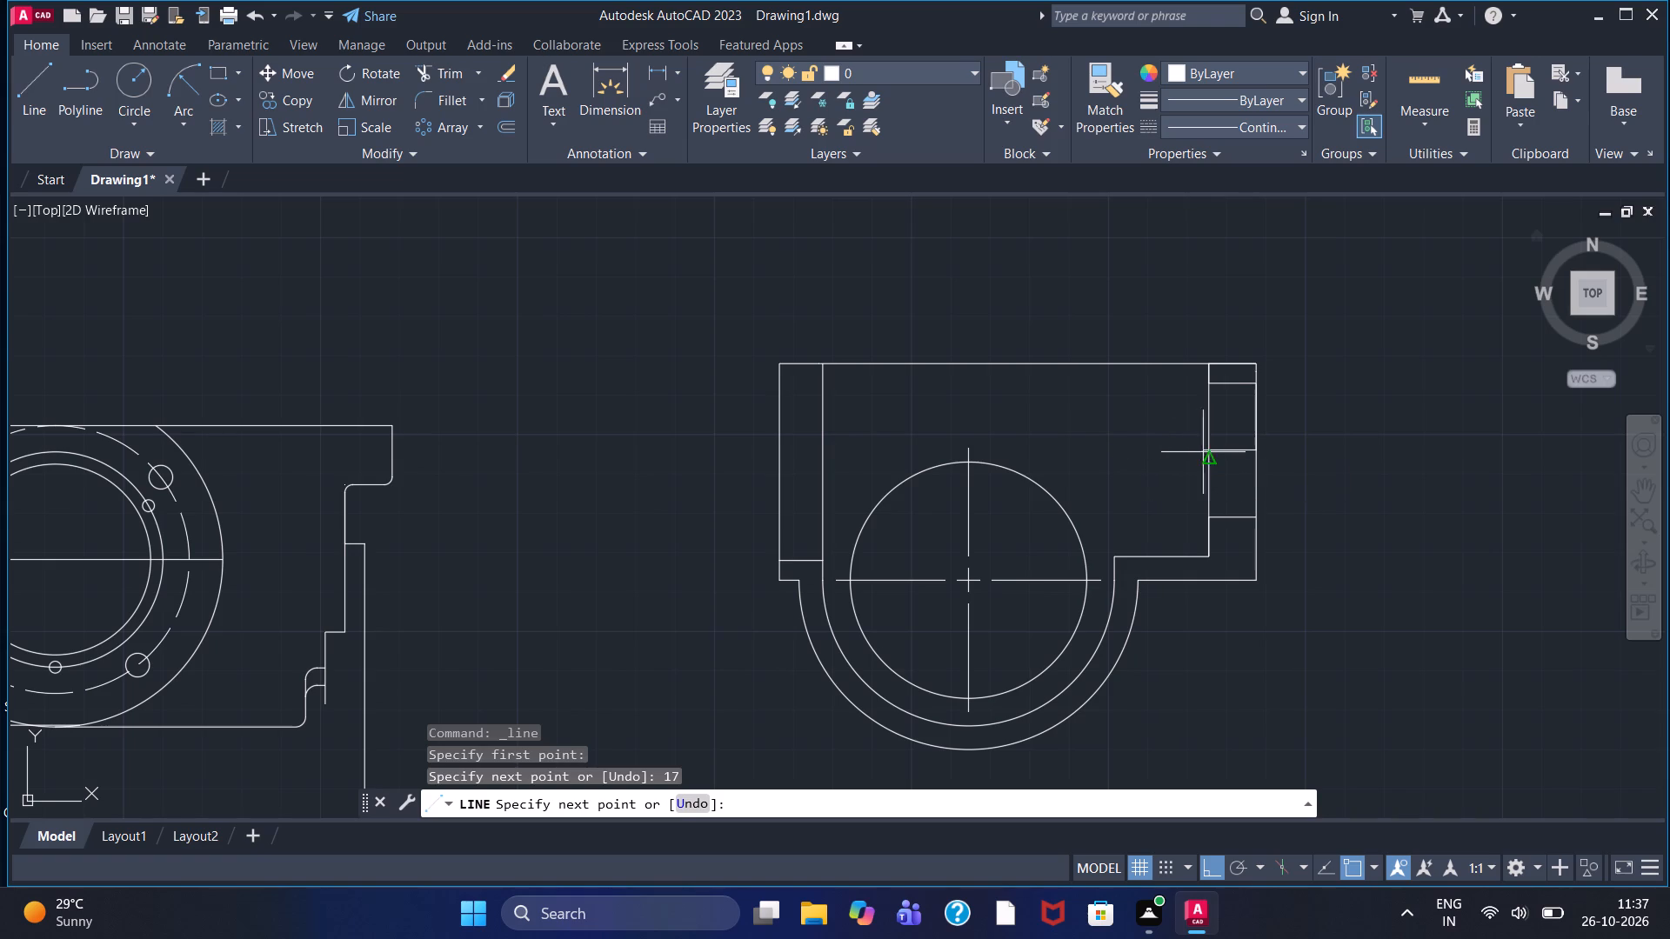
left_click(1060, 447)
right_click(1060, 447)
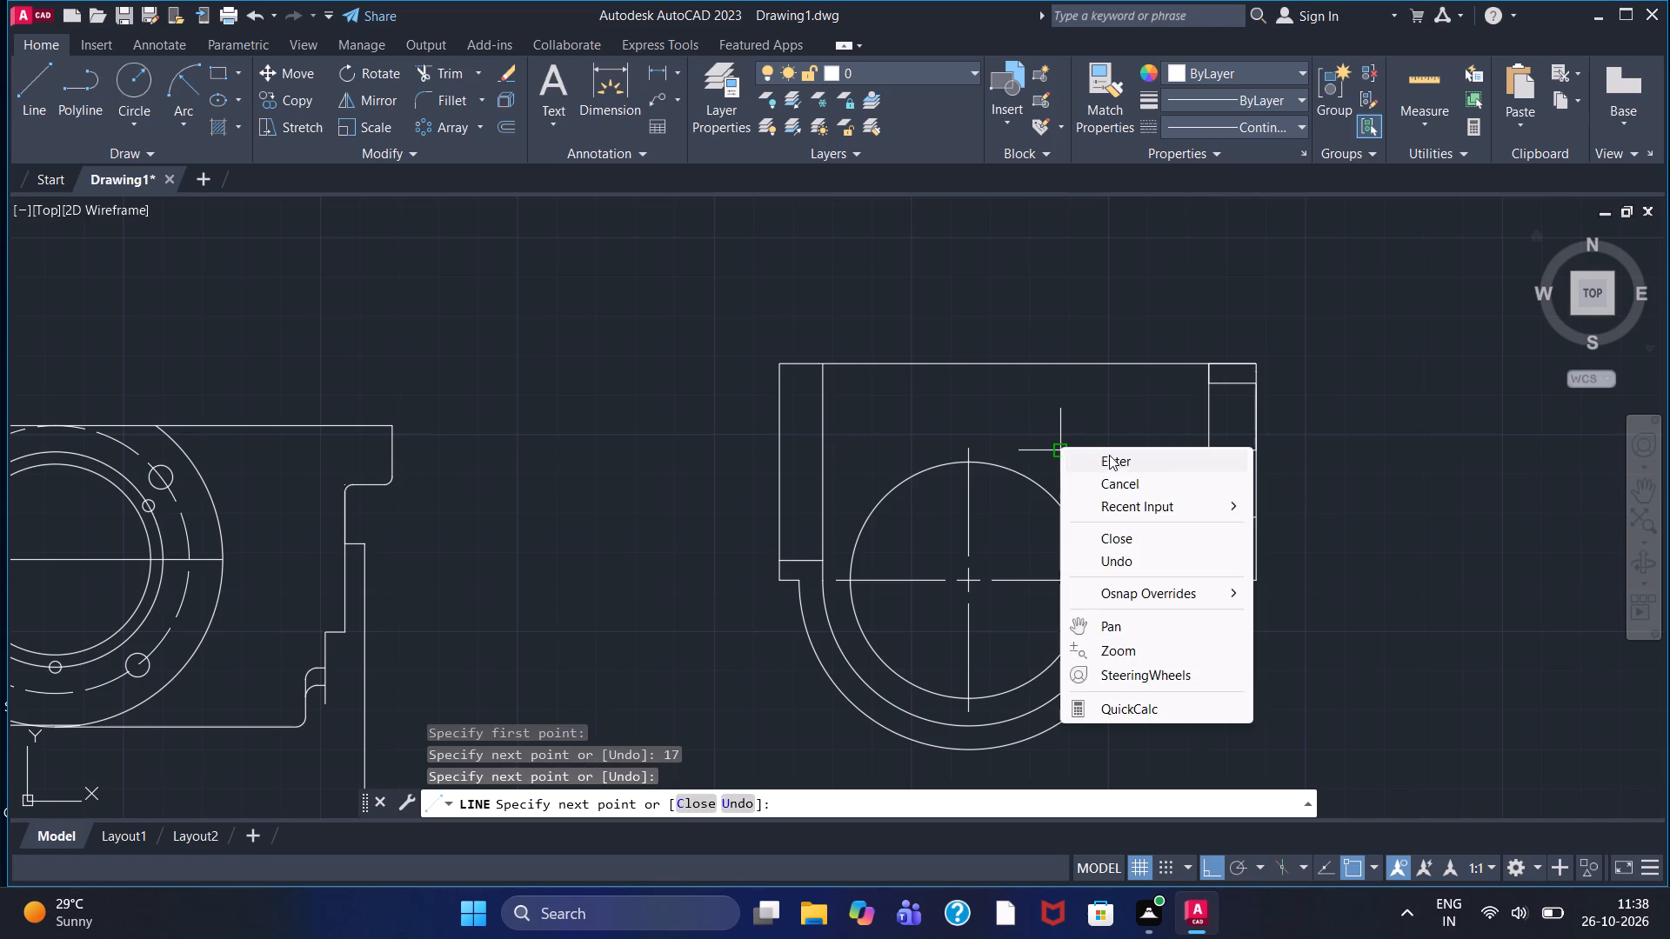
left_click(1112, 456)
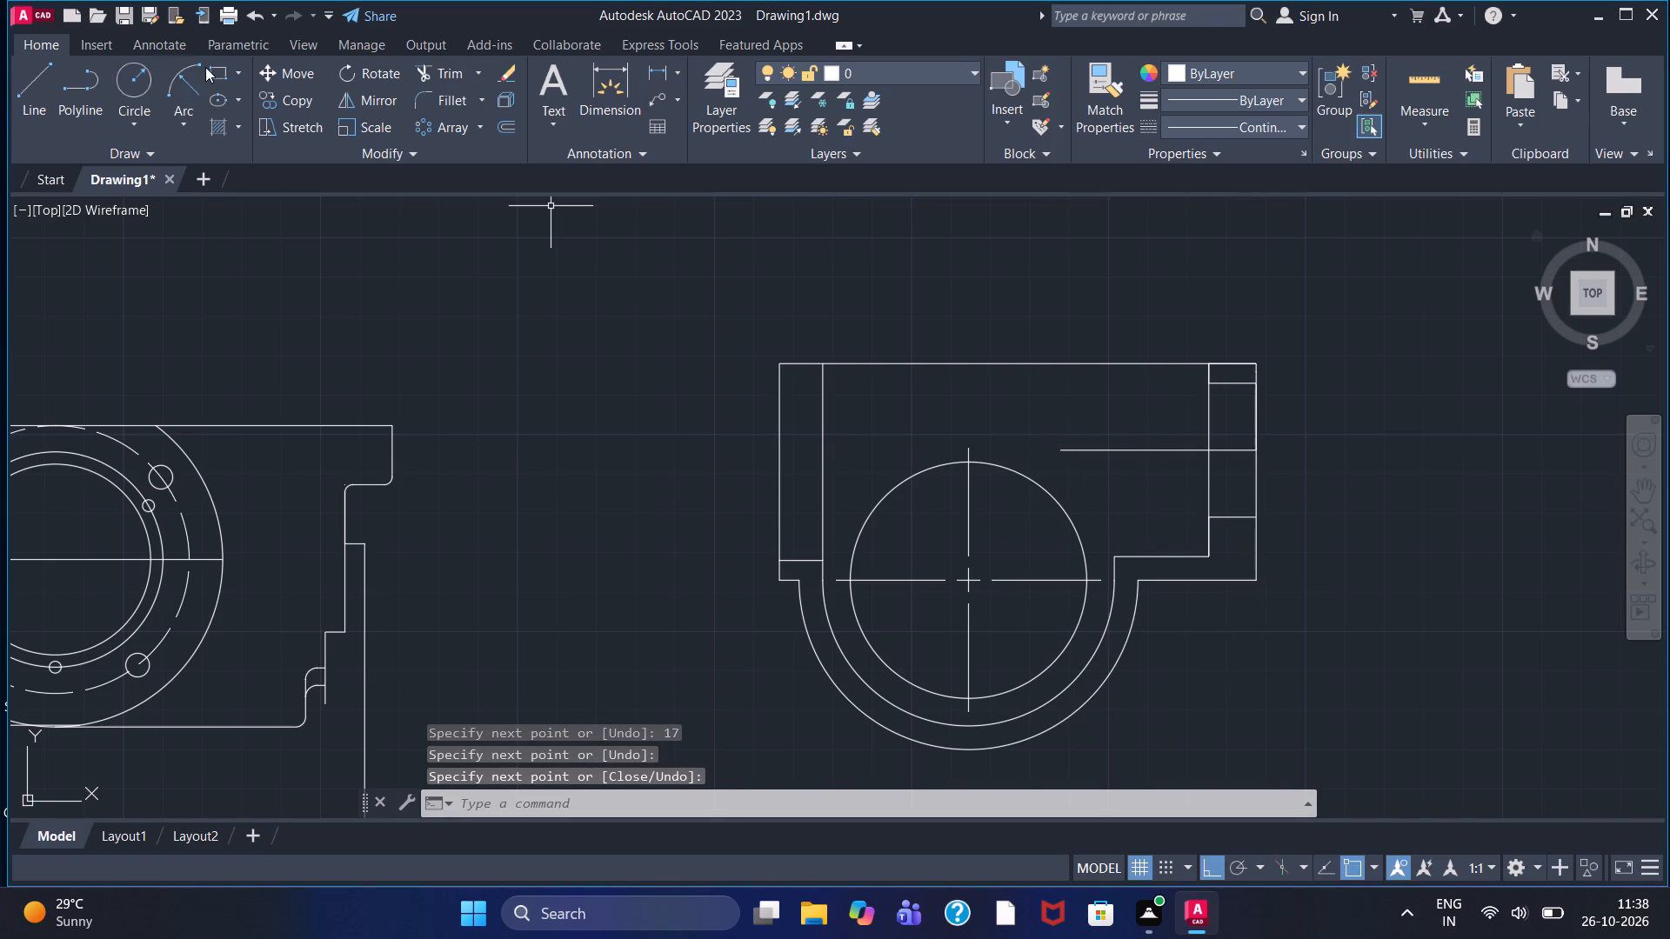
Trim the horizontal line's portion extending from the right wall's inner edge into the housing interior.
left_click(451, 77)
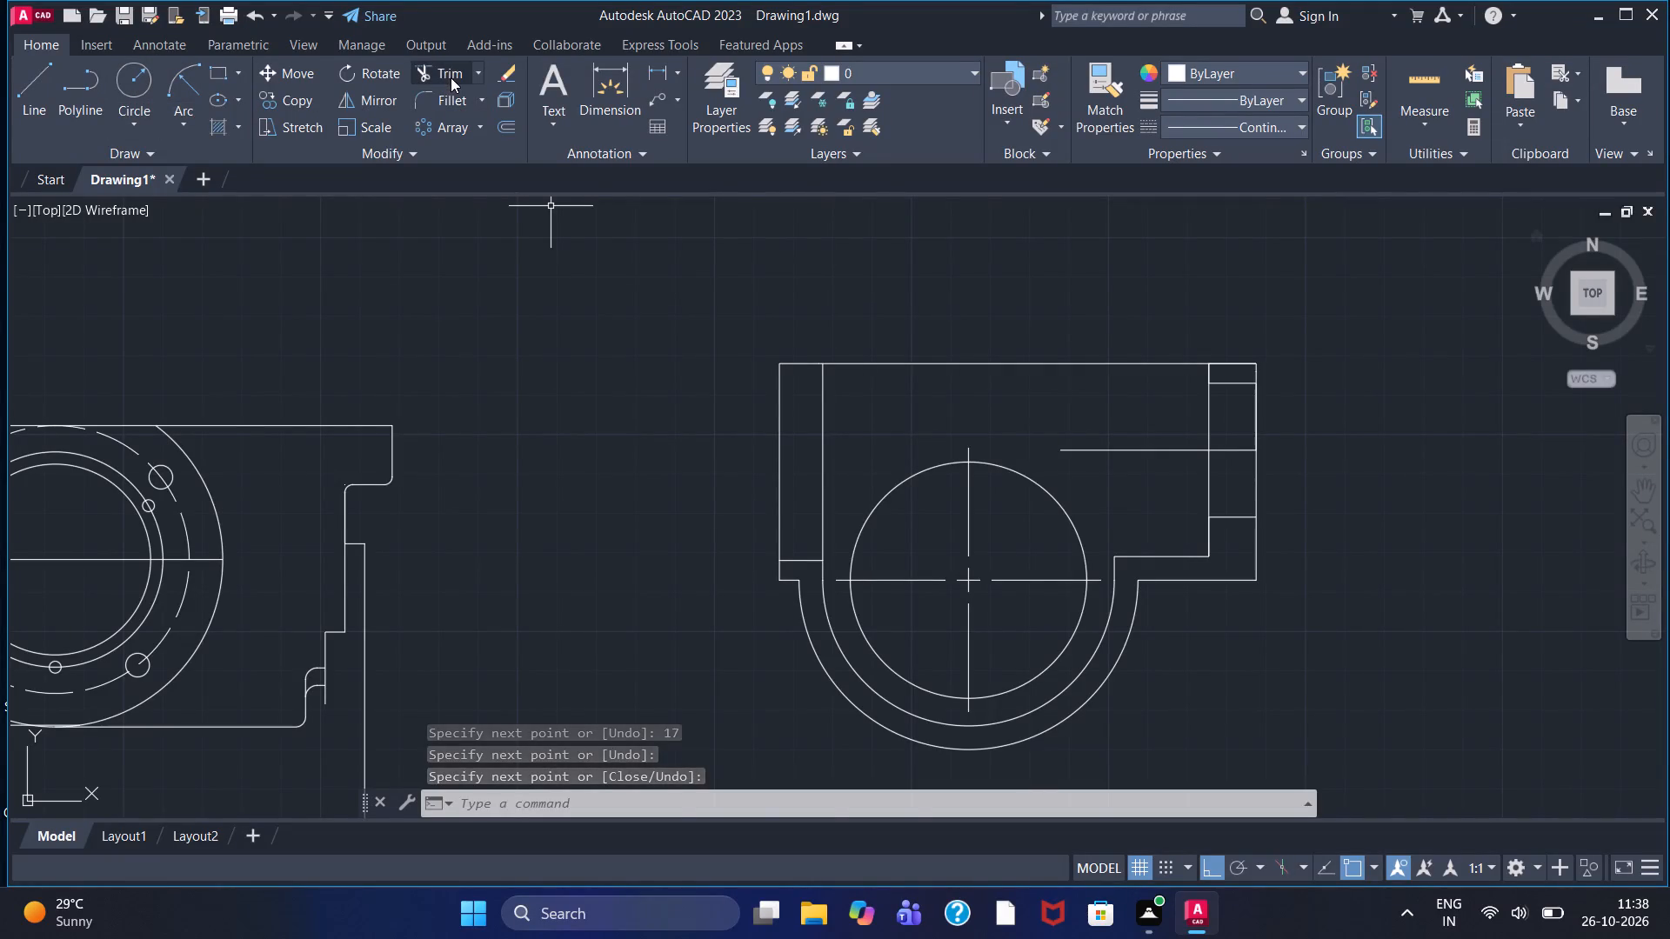
left_click(1154, 449)
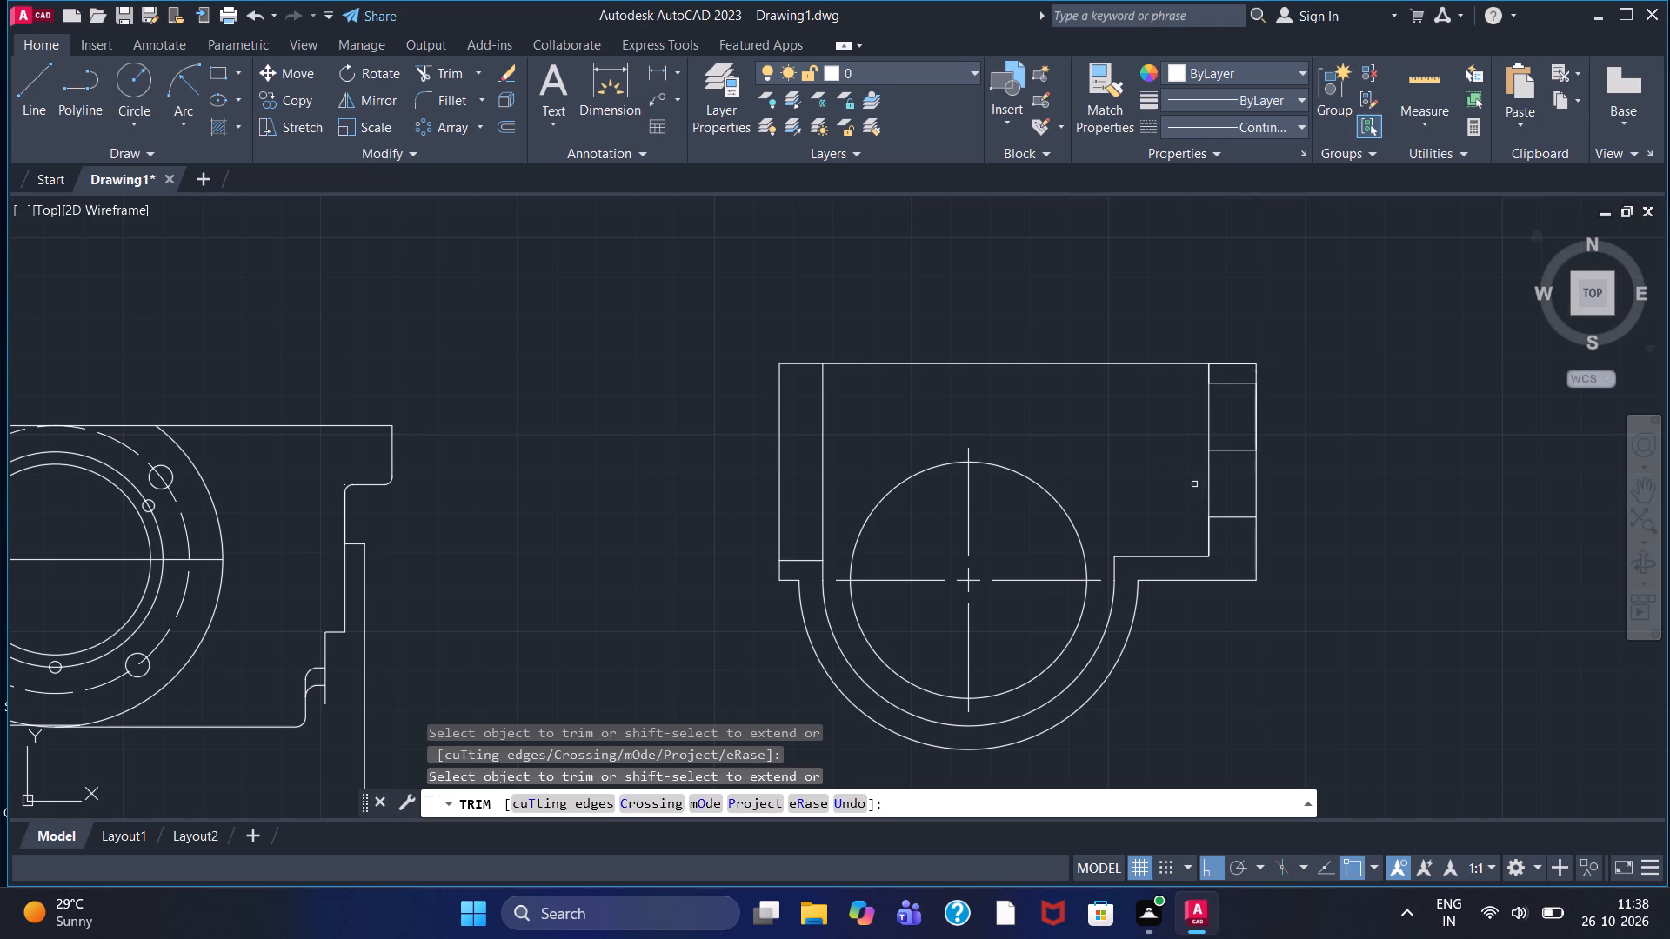
Draw a horizontal line 12 long leftward from the right wall's inner edge, in line with the wall's middle short line.
left_click(22, 115)
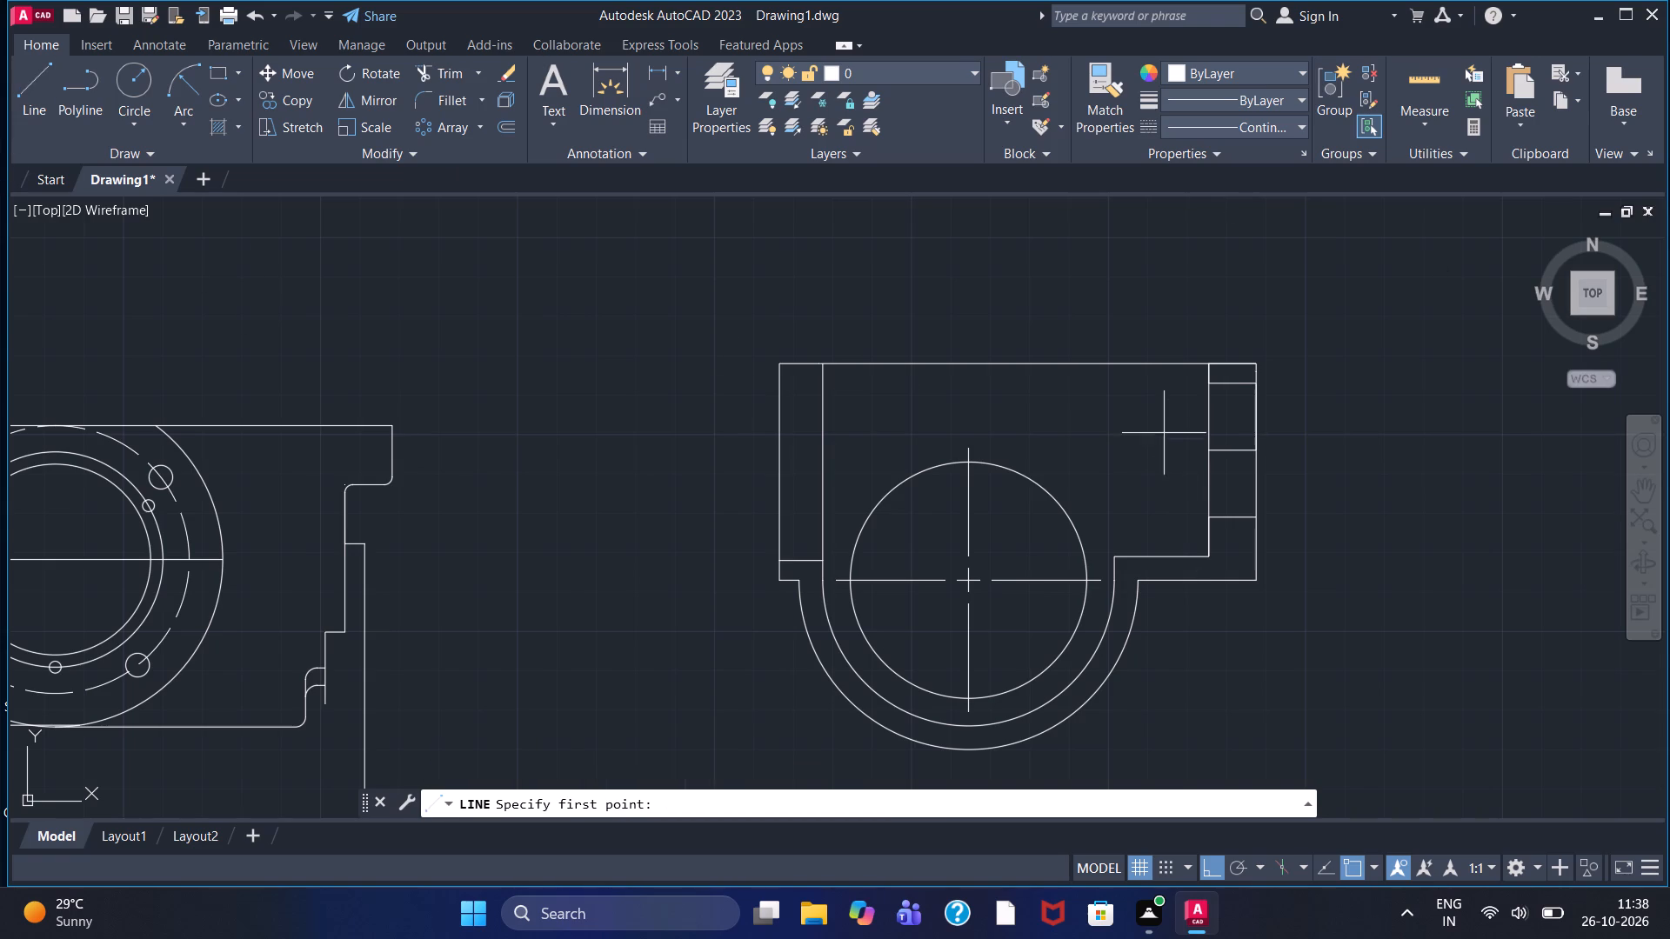
left_click(1208, 451)
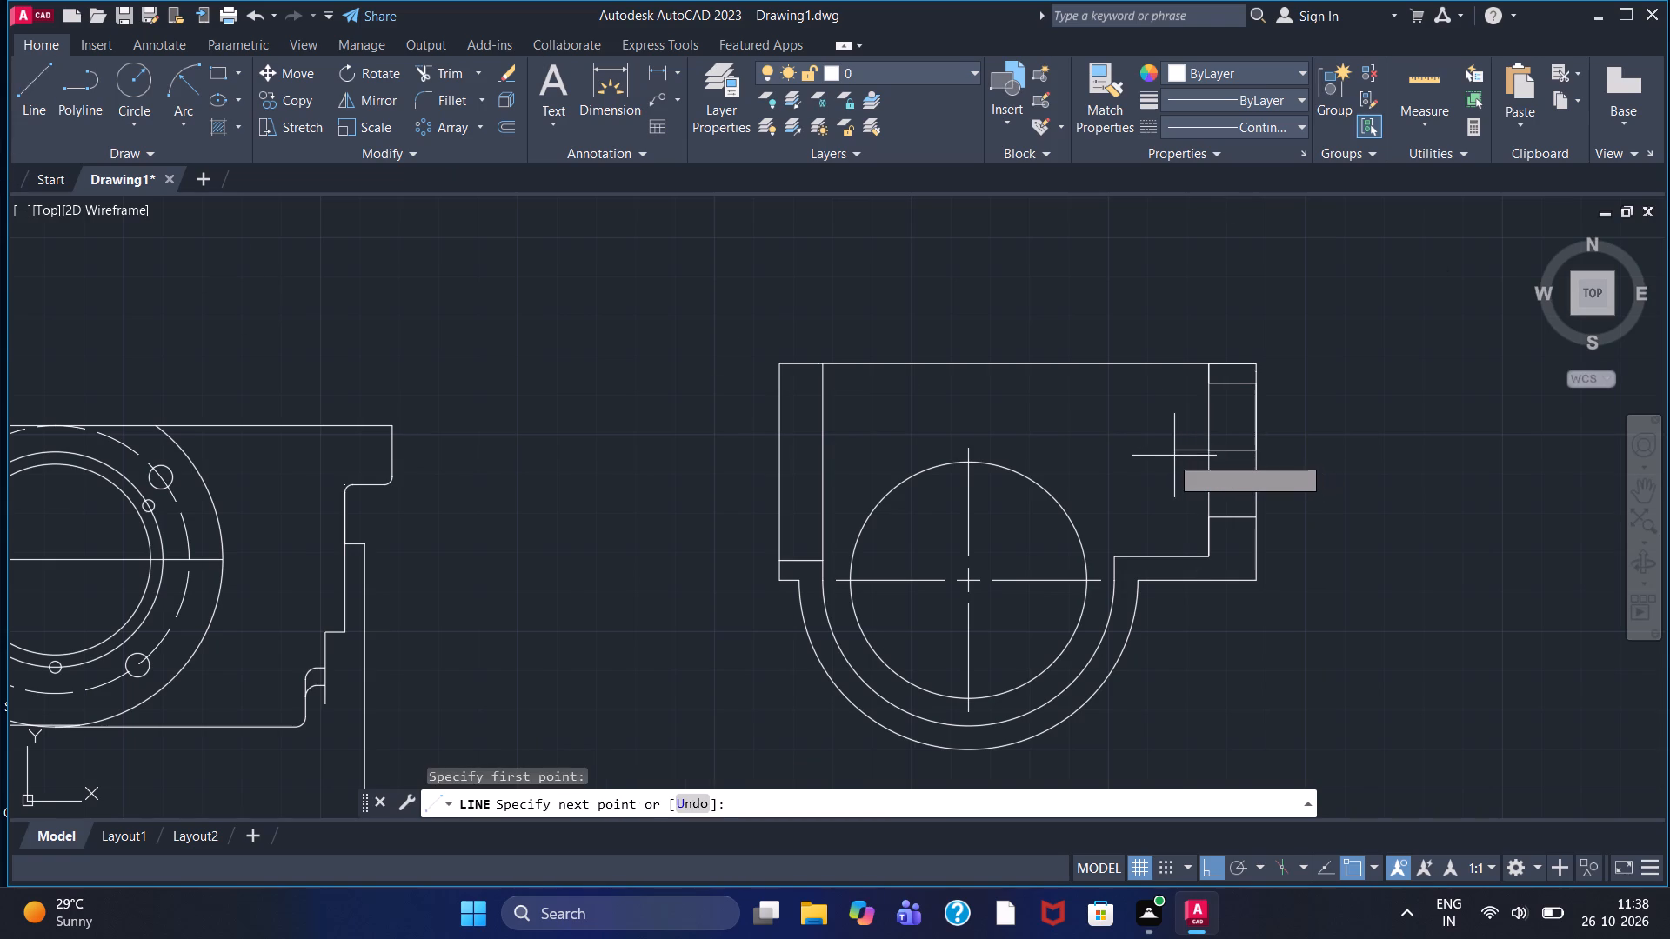
type("12")
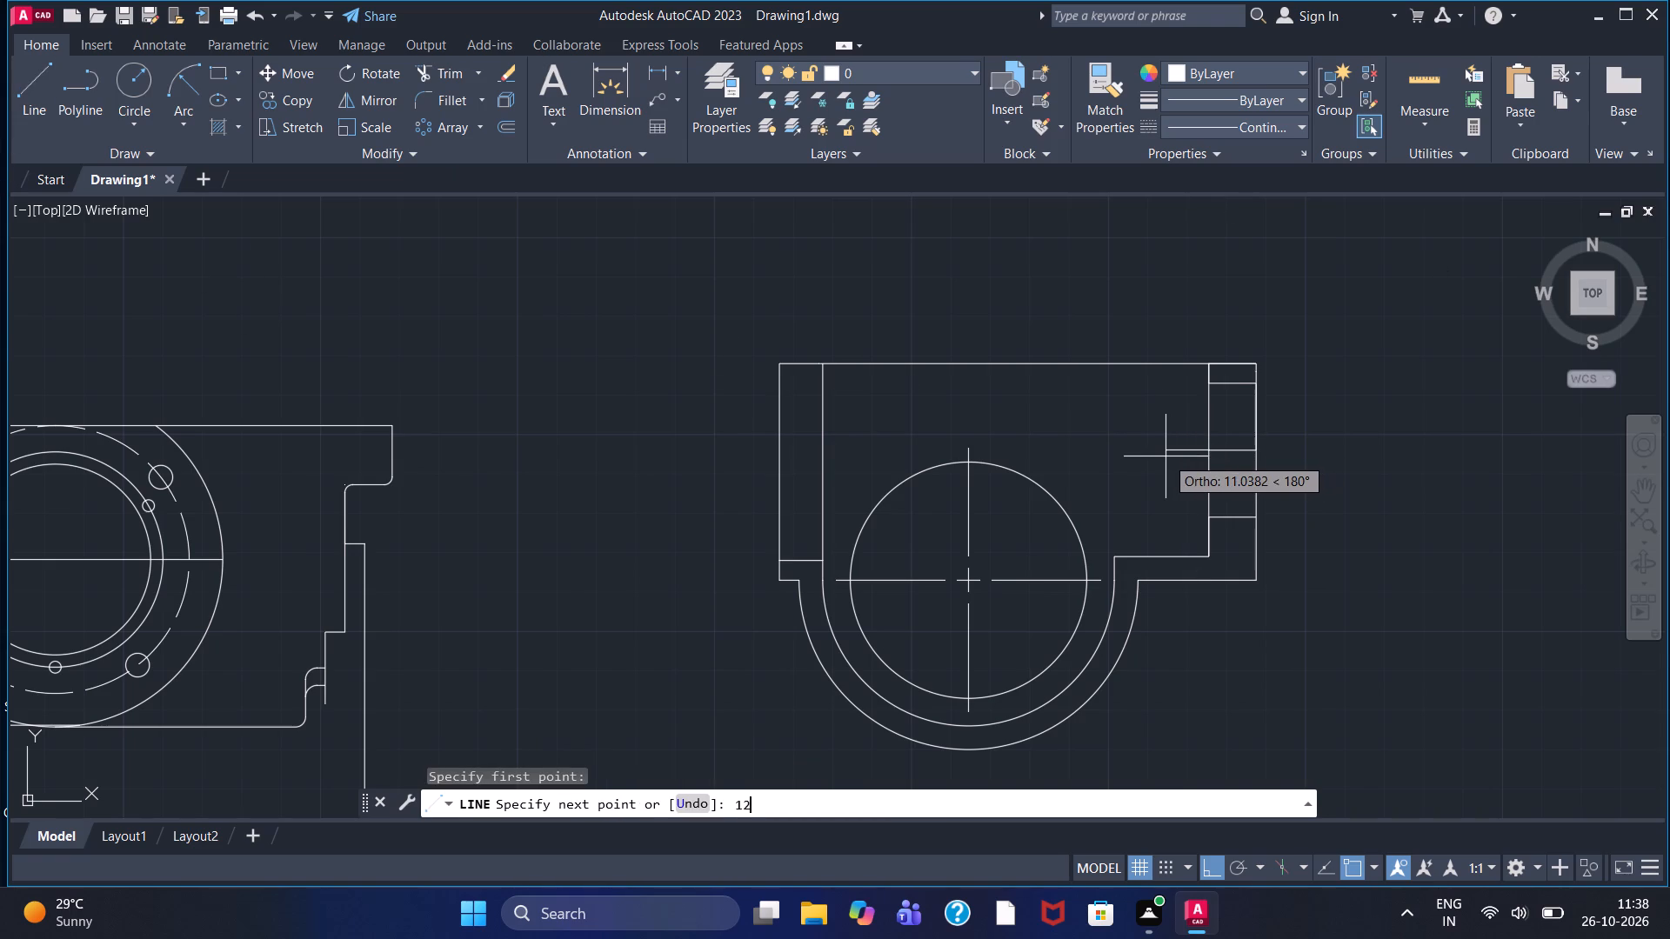
key("Return")
right_click(930, 291)
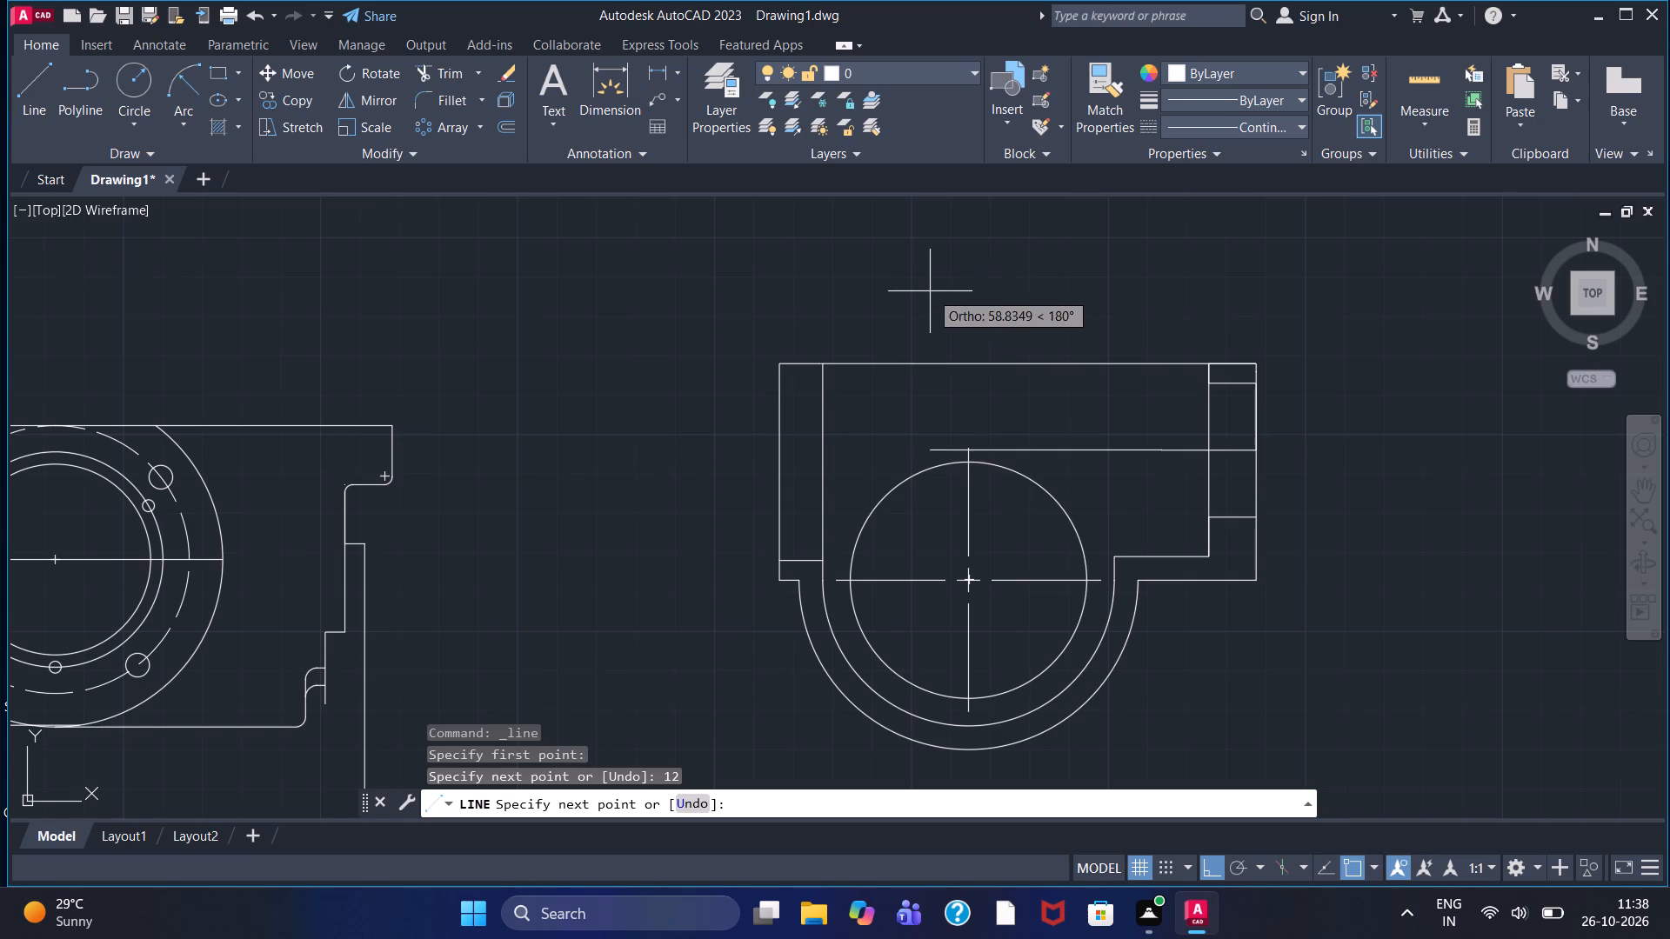
left_click(961, 304)
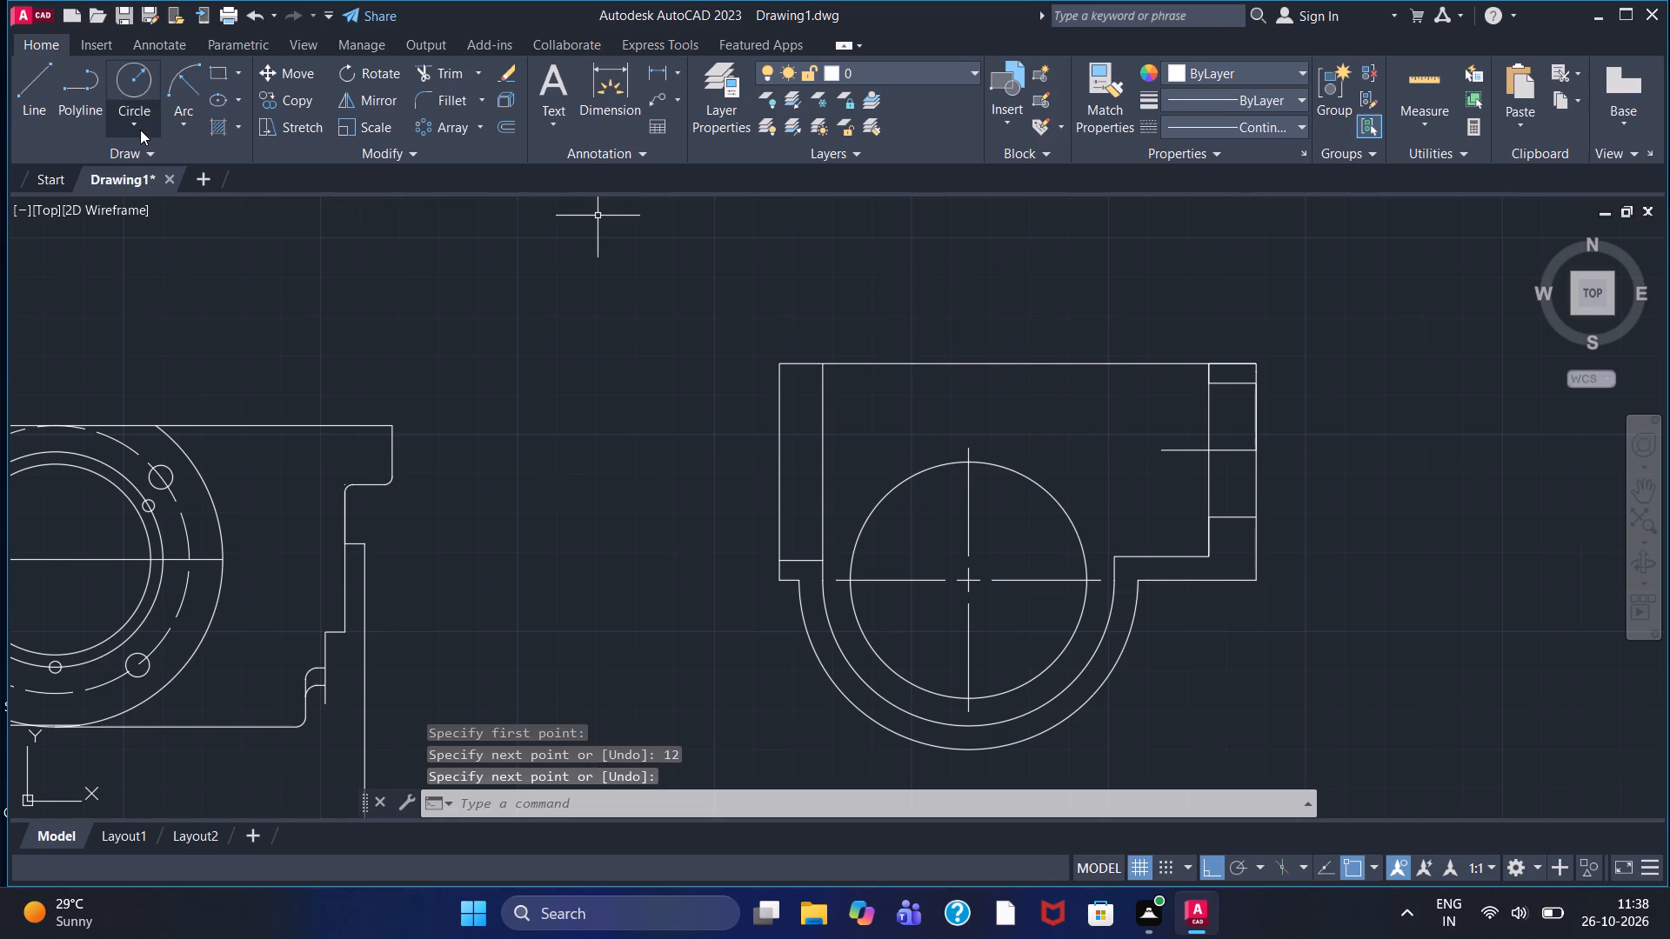
Draw a circle of diameter 24 centred on the interior end of the 12-long horizontal line.
left_click(140, 130)
left_click(179, 204)
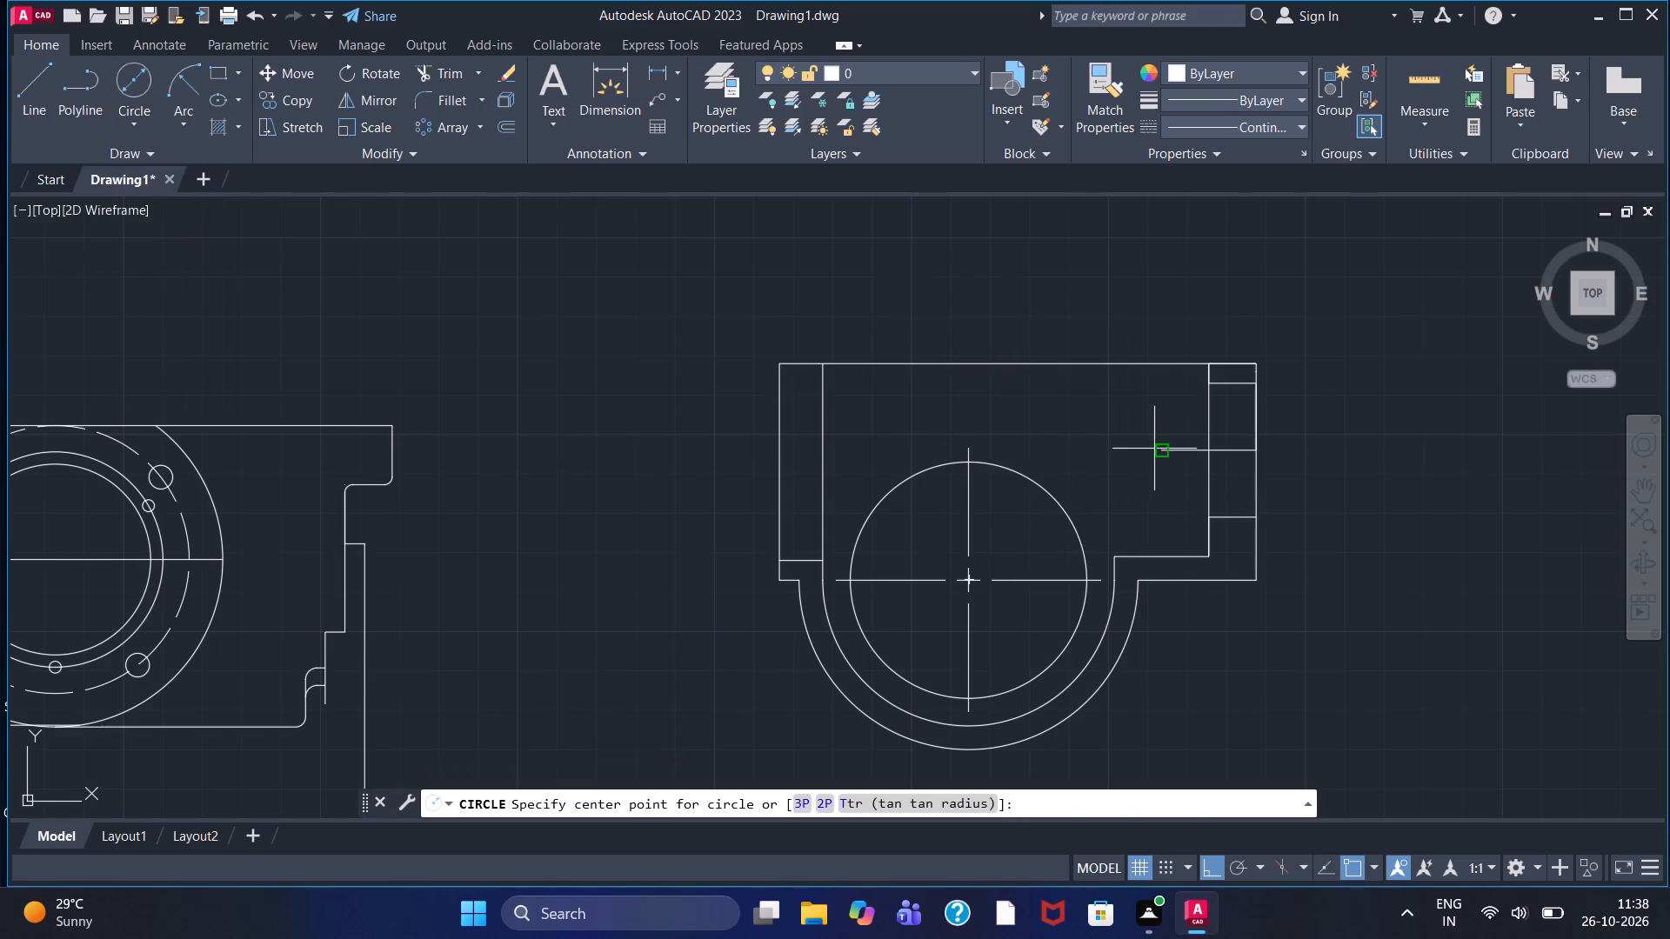
left_click(1163, 451)
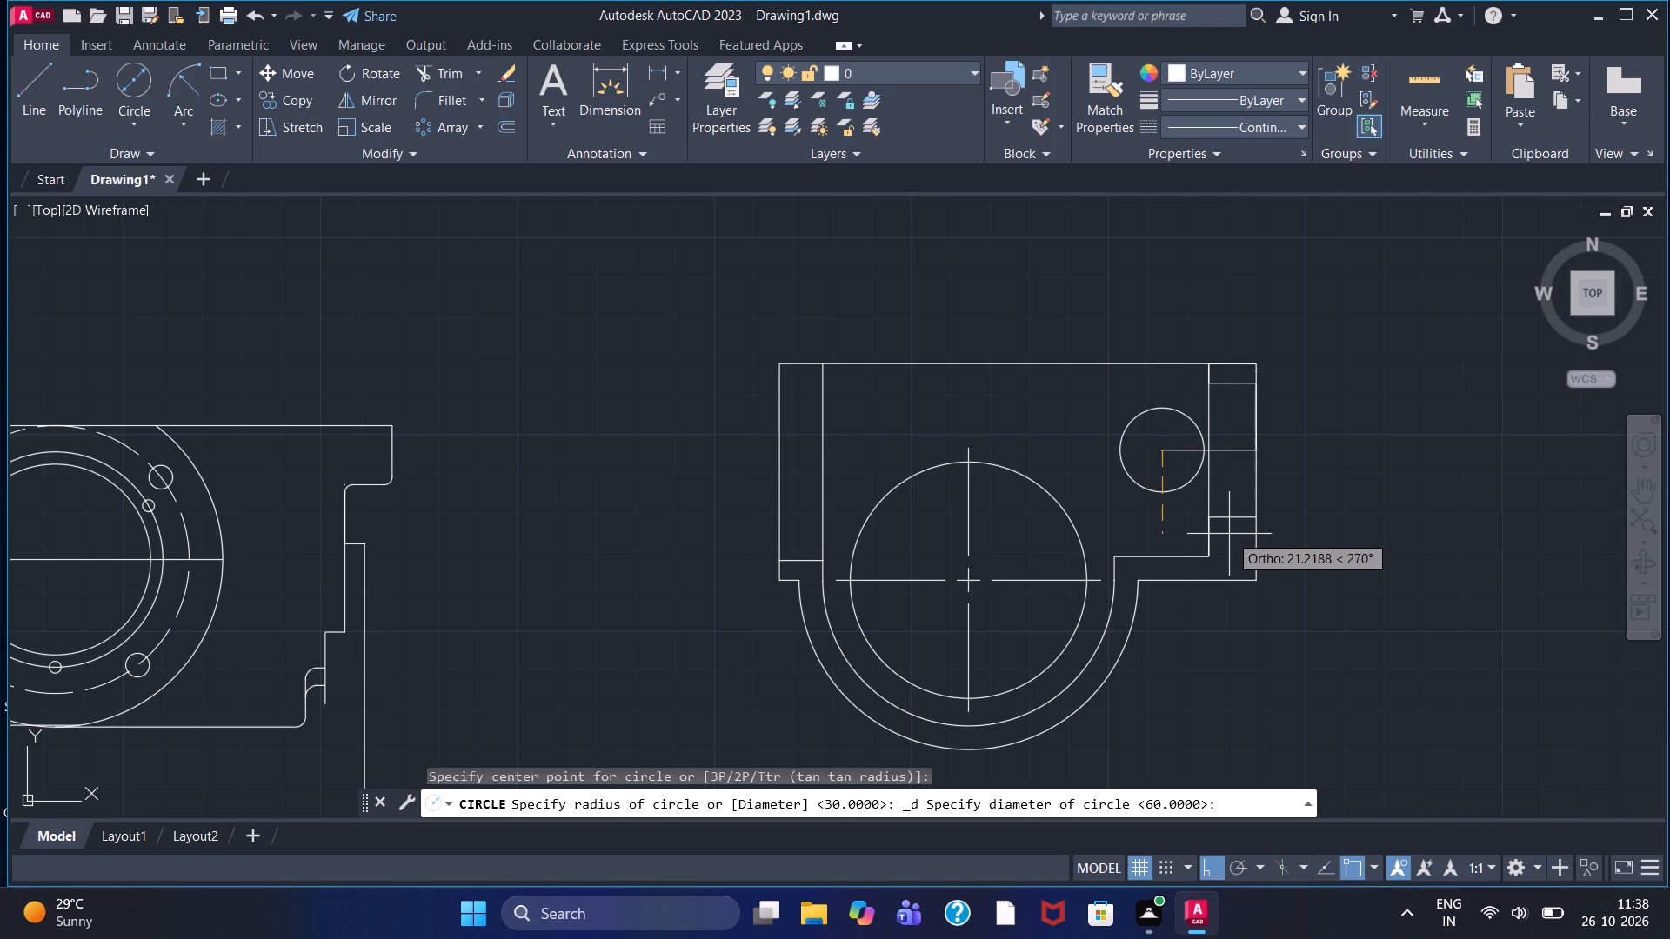
scroll(1203, 485, "up", 3)
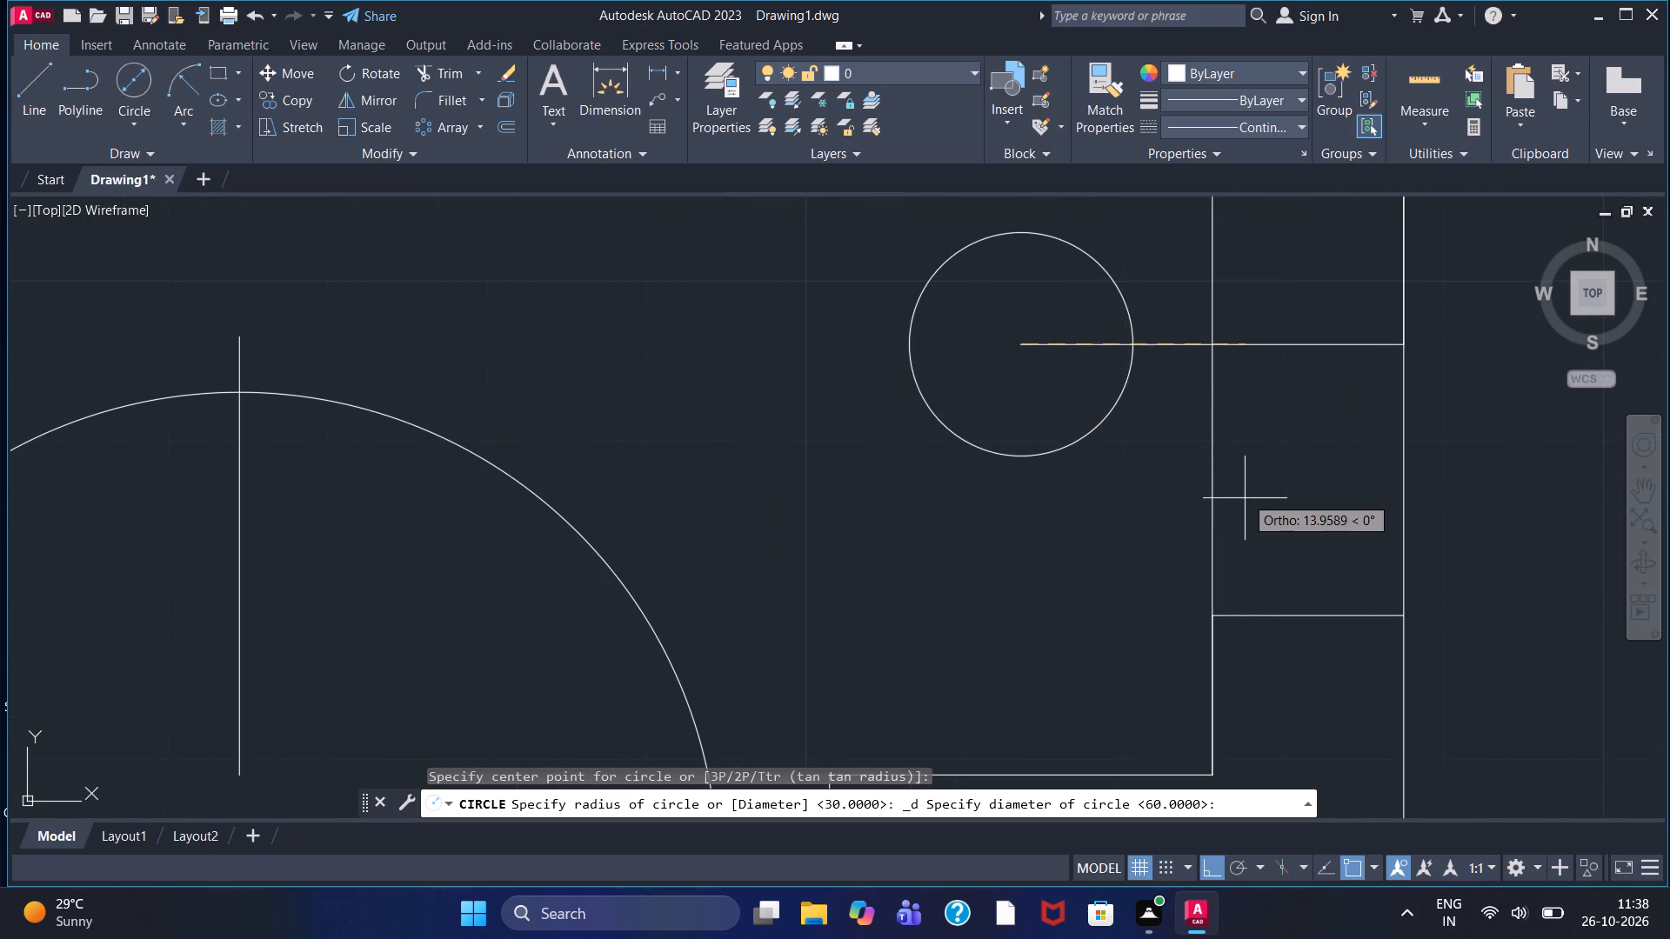
type("24")
key("Return")
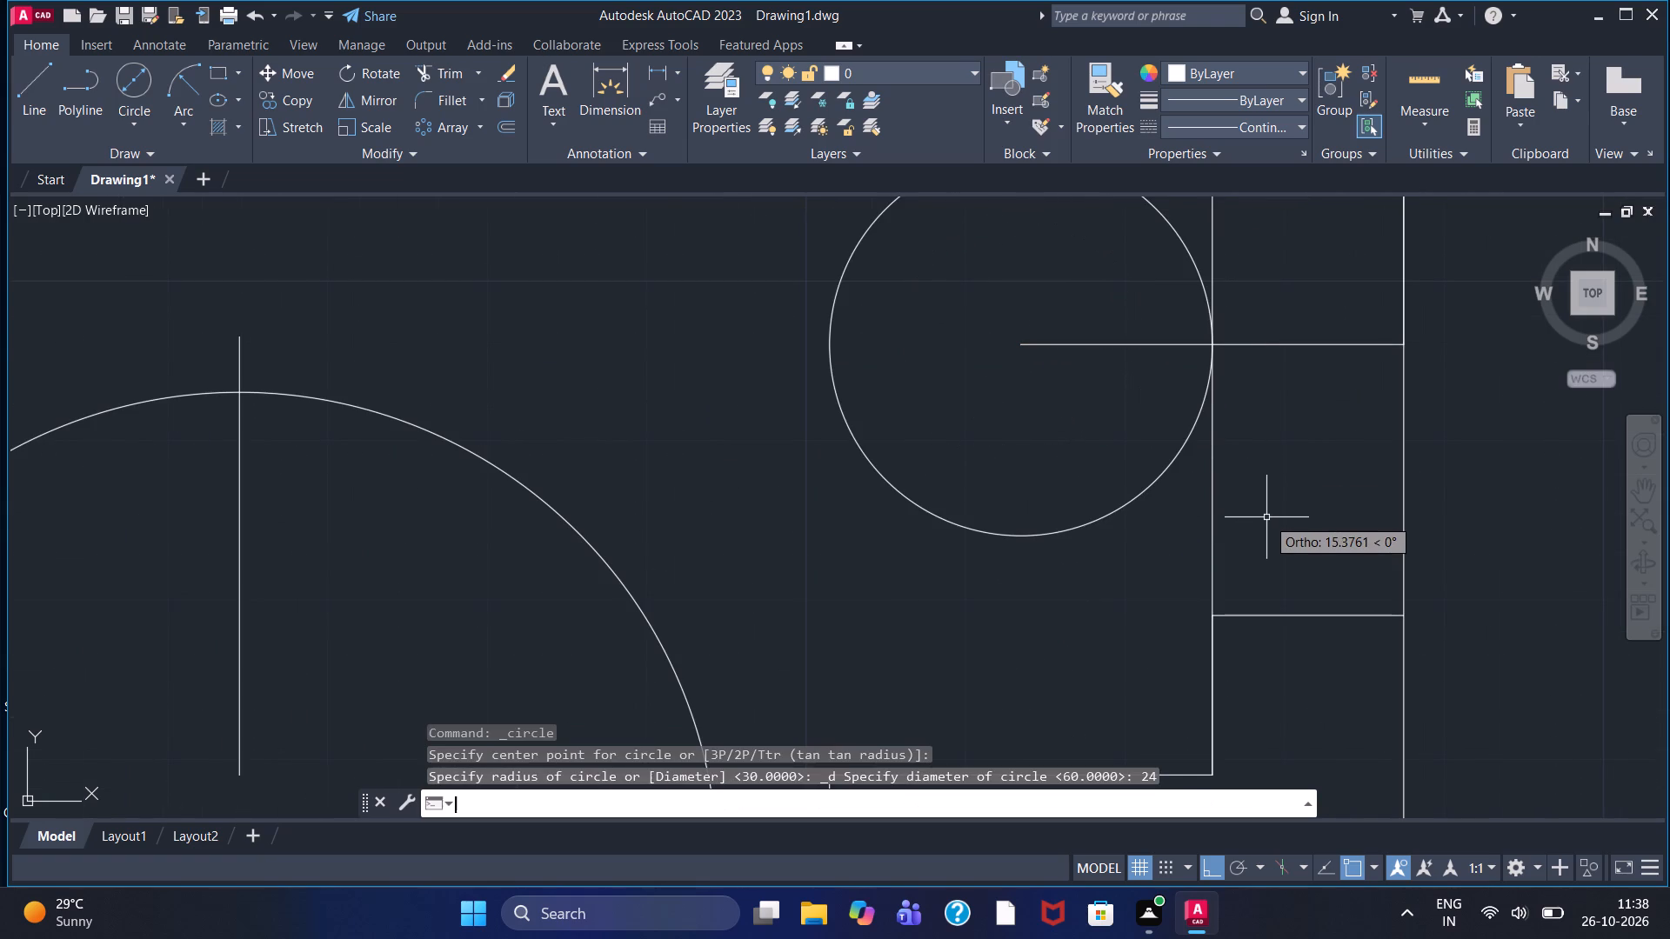
Set the current linetype to ACAD_ISO02W100.
scroll(1239, 510, "down", 1)
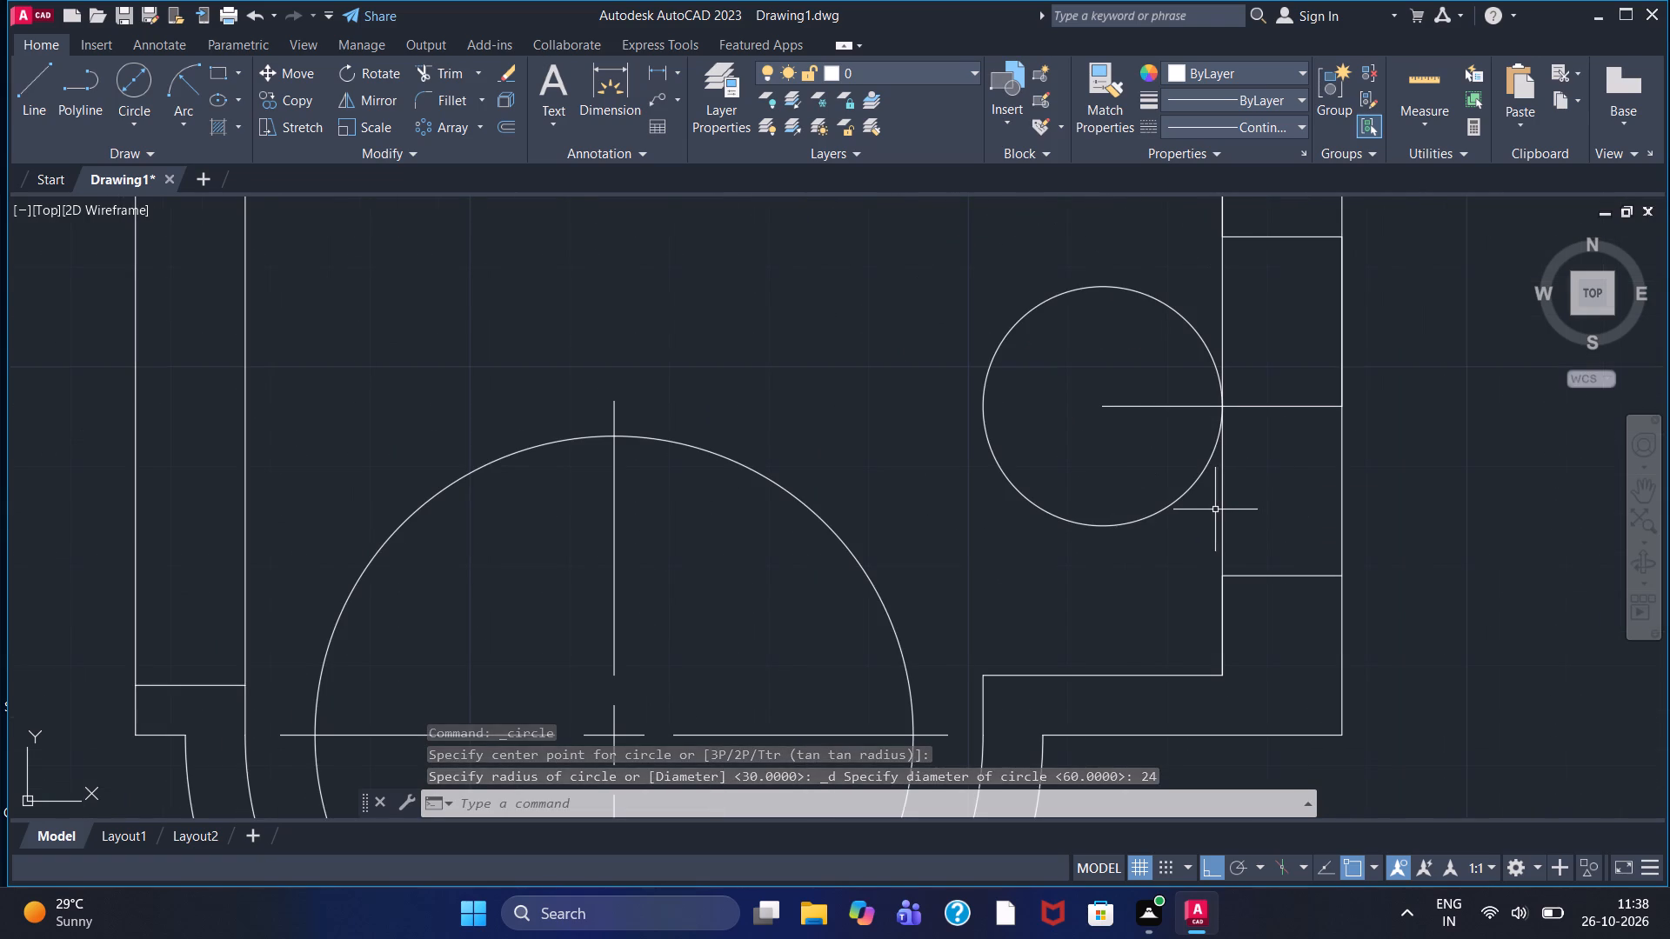
left_click(1226, 124)
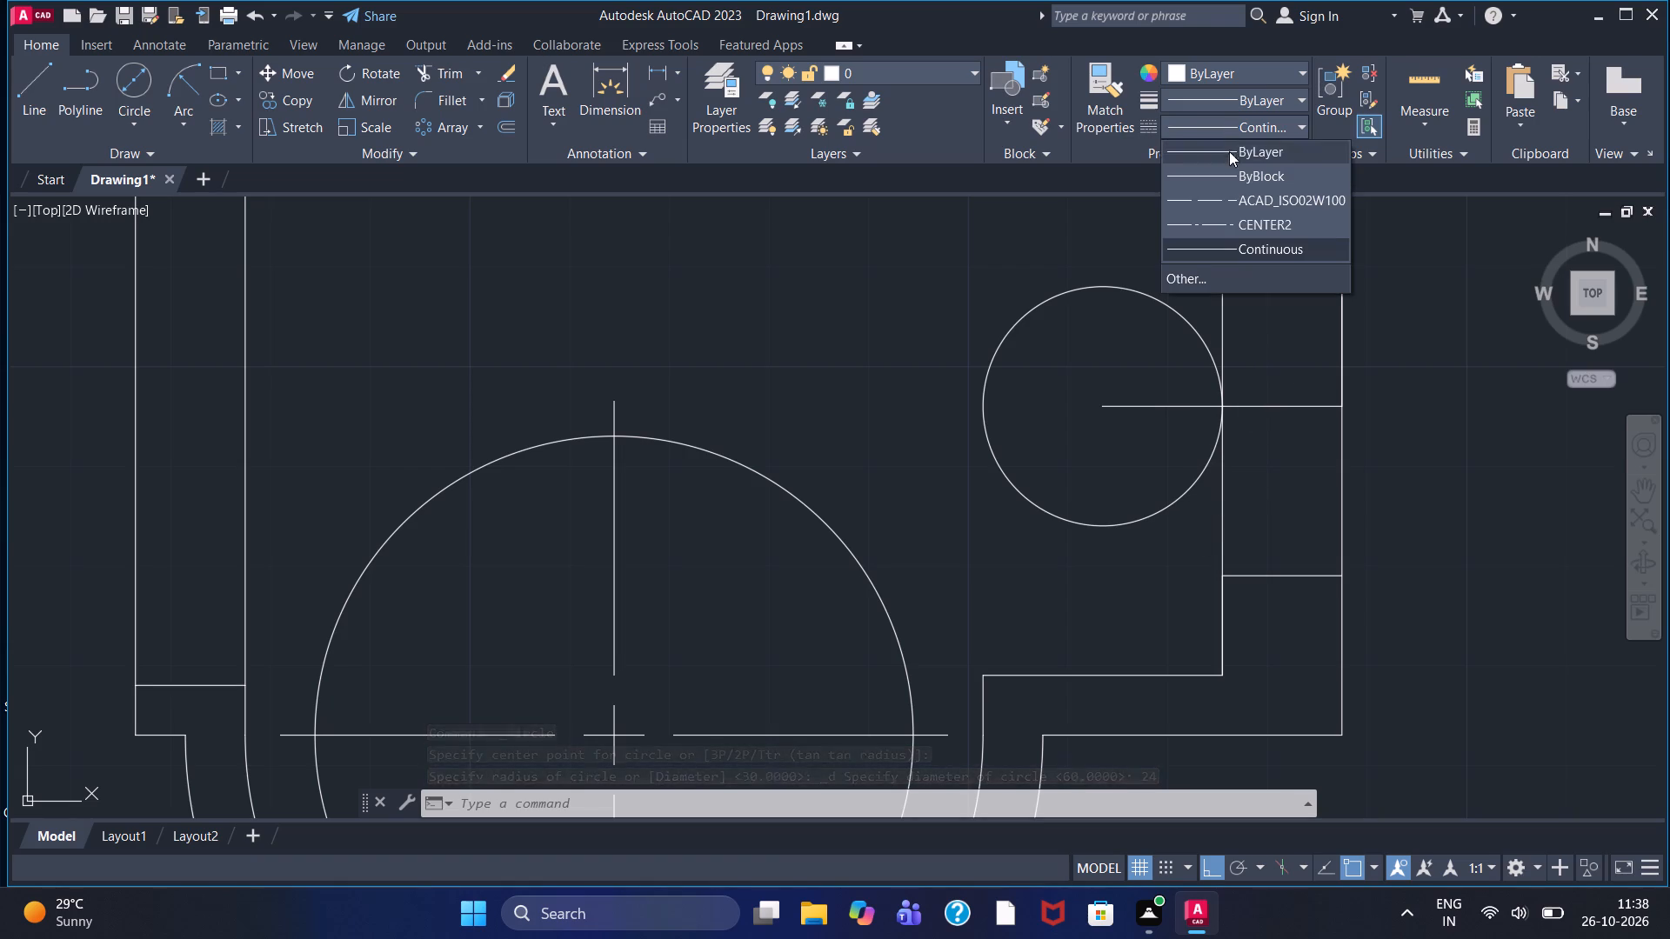
left_click(1262, 204)
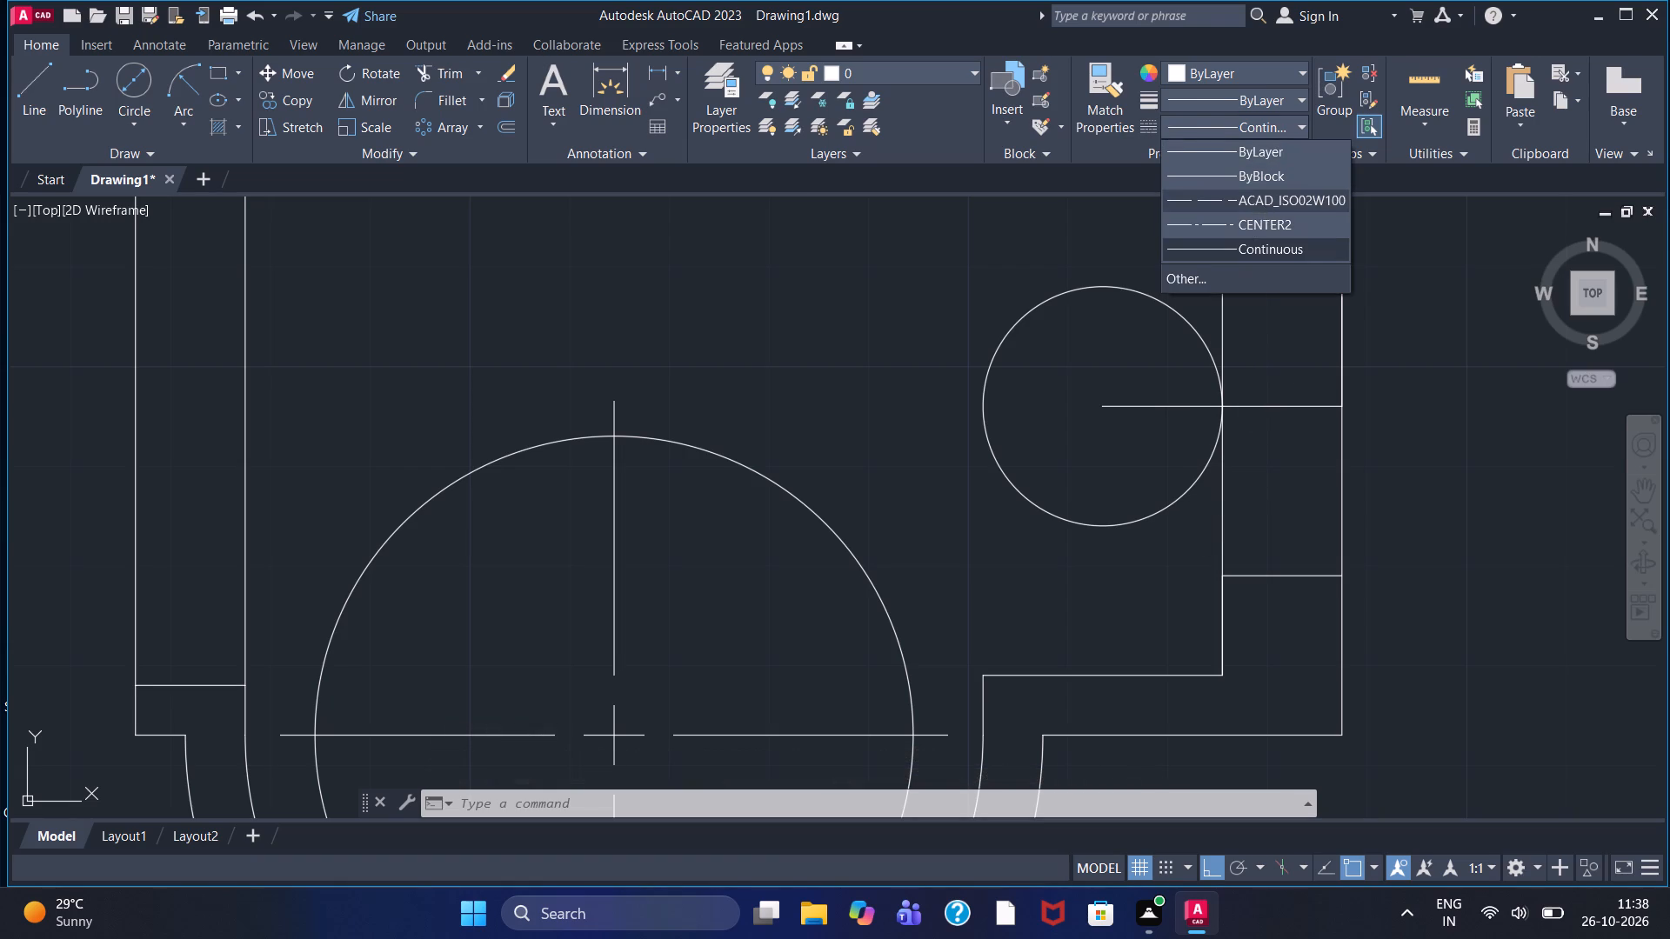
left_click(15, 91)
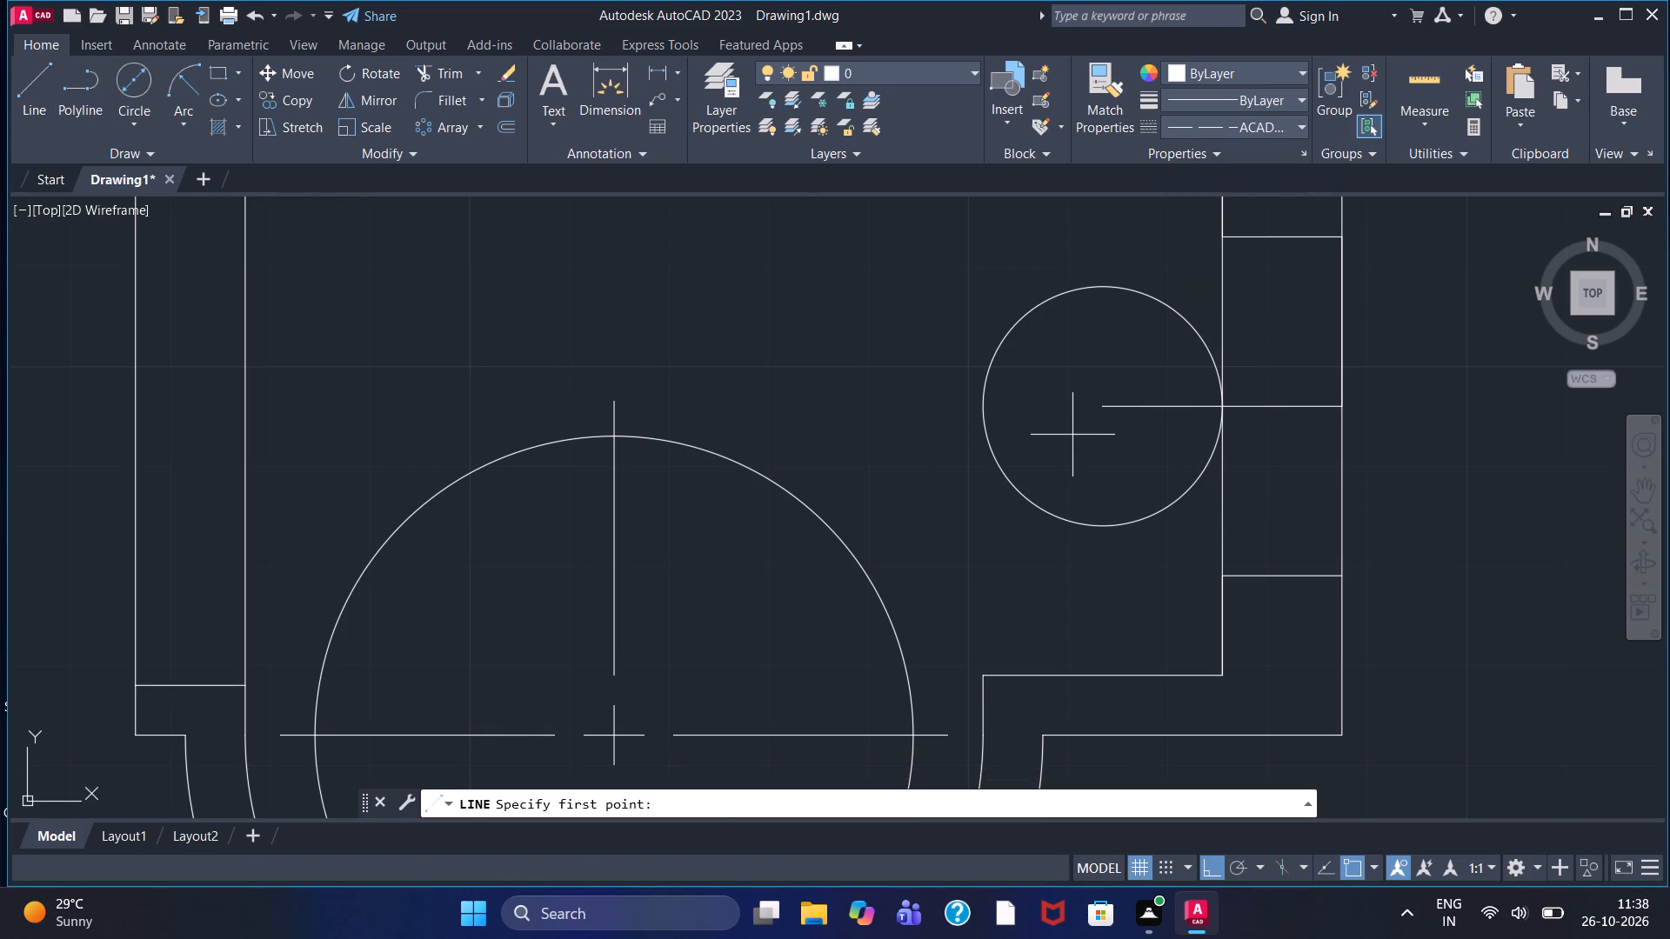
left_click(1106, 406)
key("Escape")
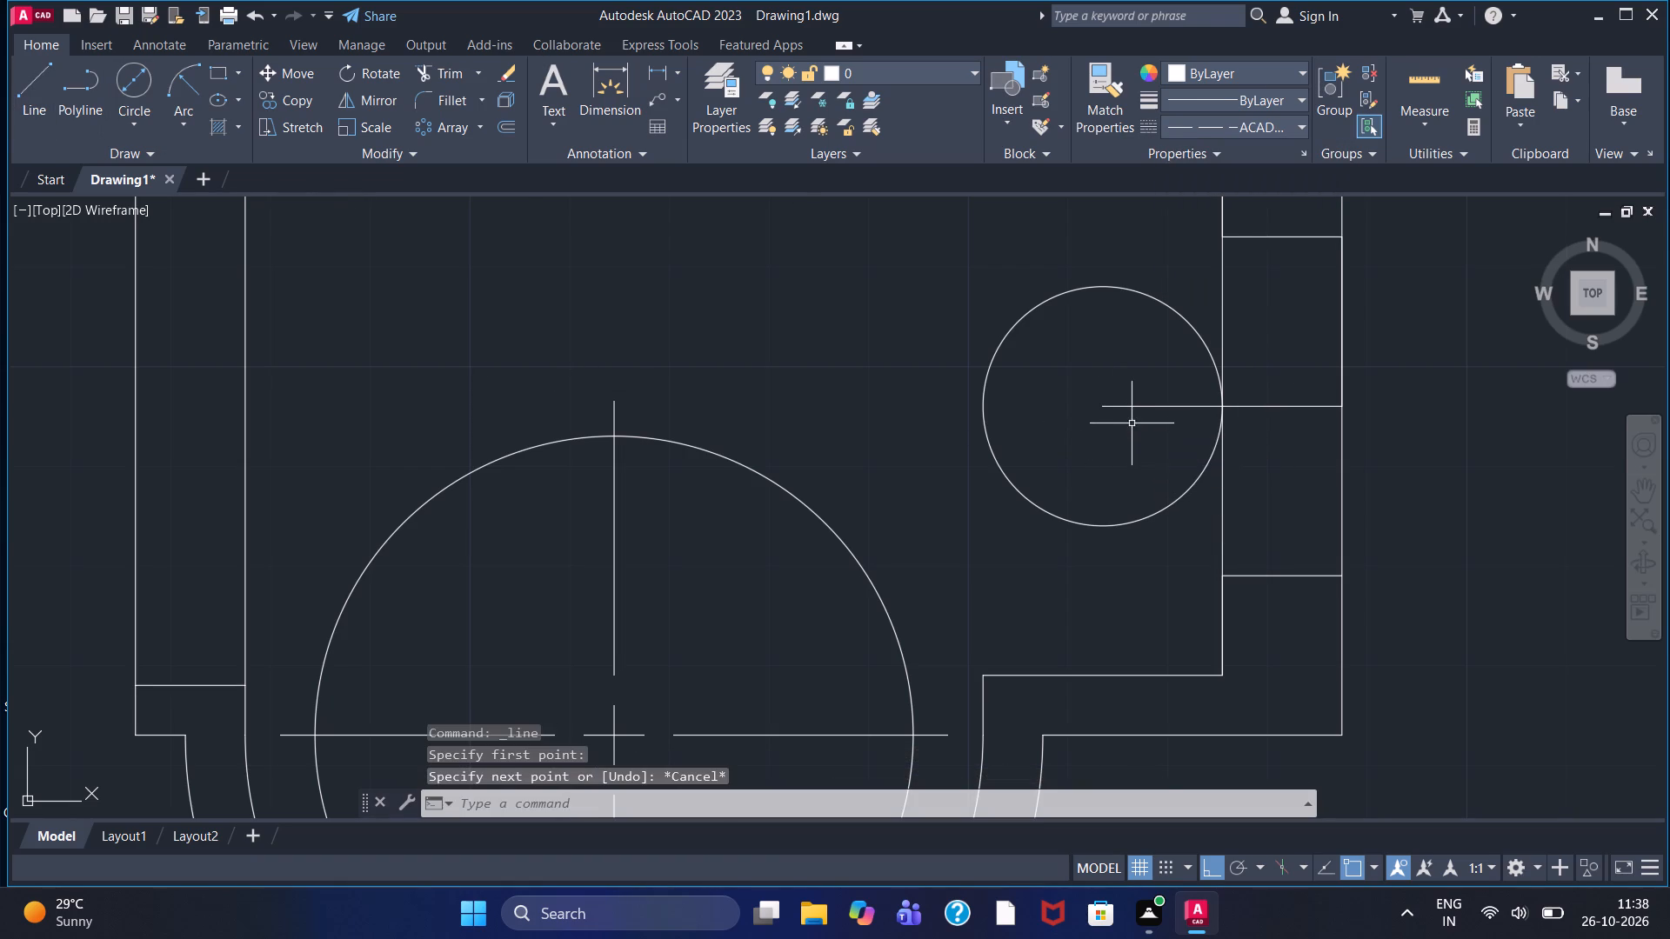
Draw a dashed circle of diameter 28 concentric with the 24-diameter circle.
left_click(112, 83)
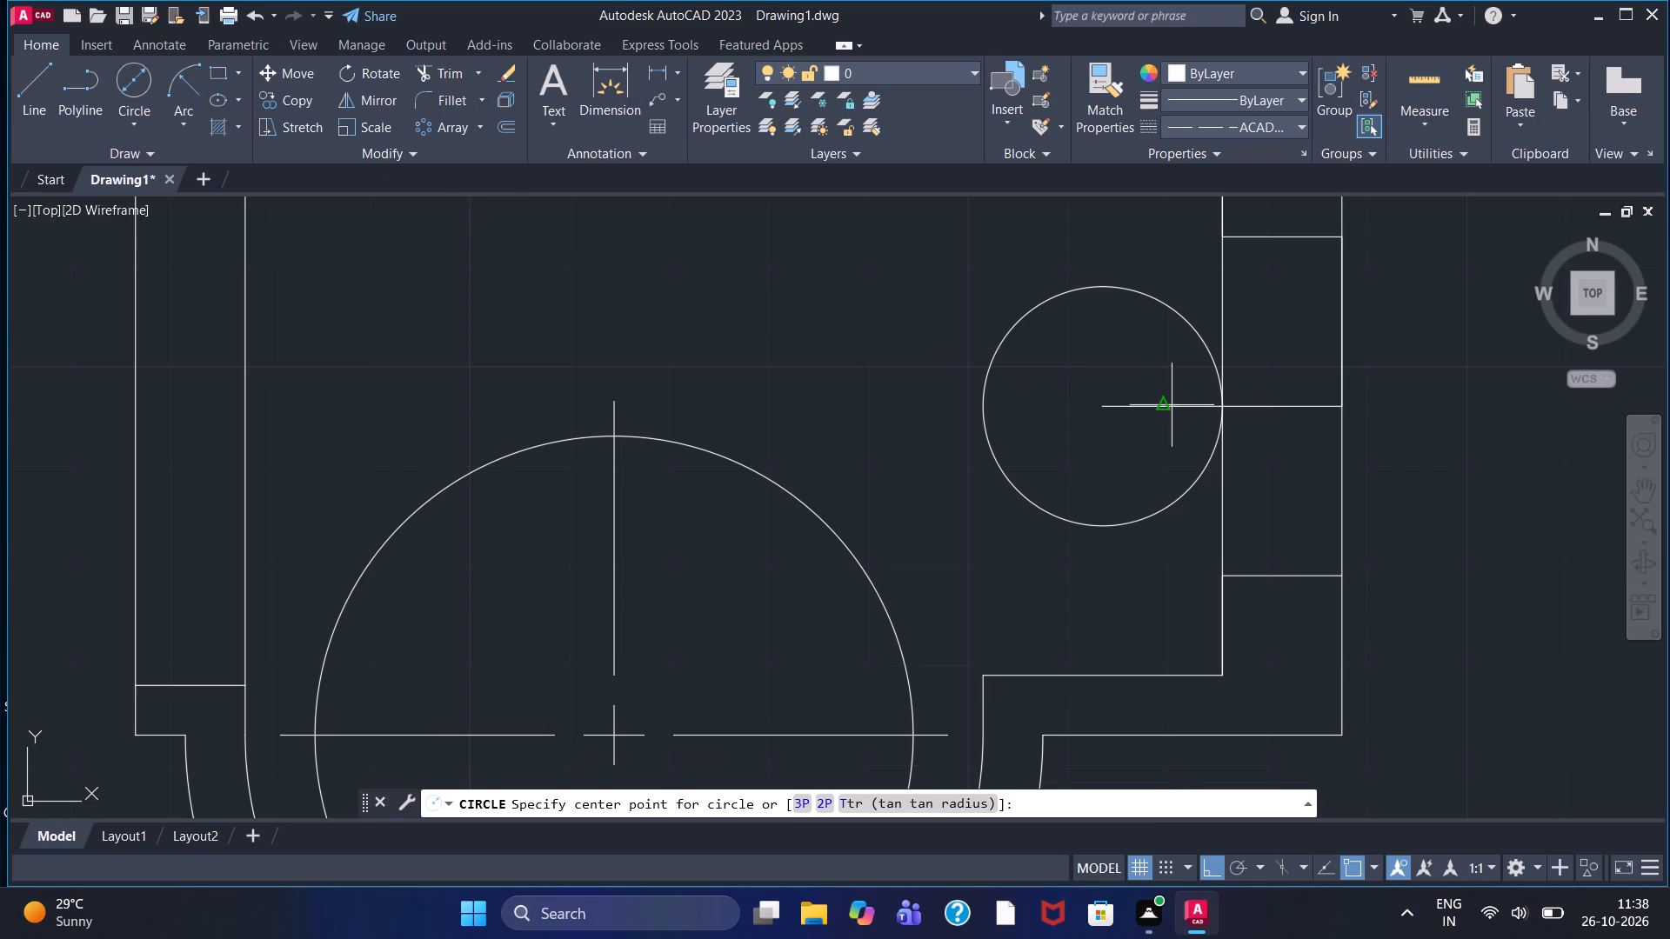
left_click(1105, 403)
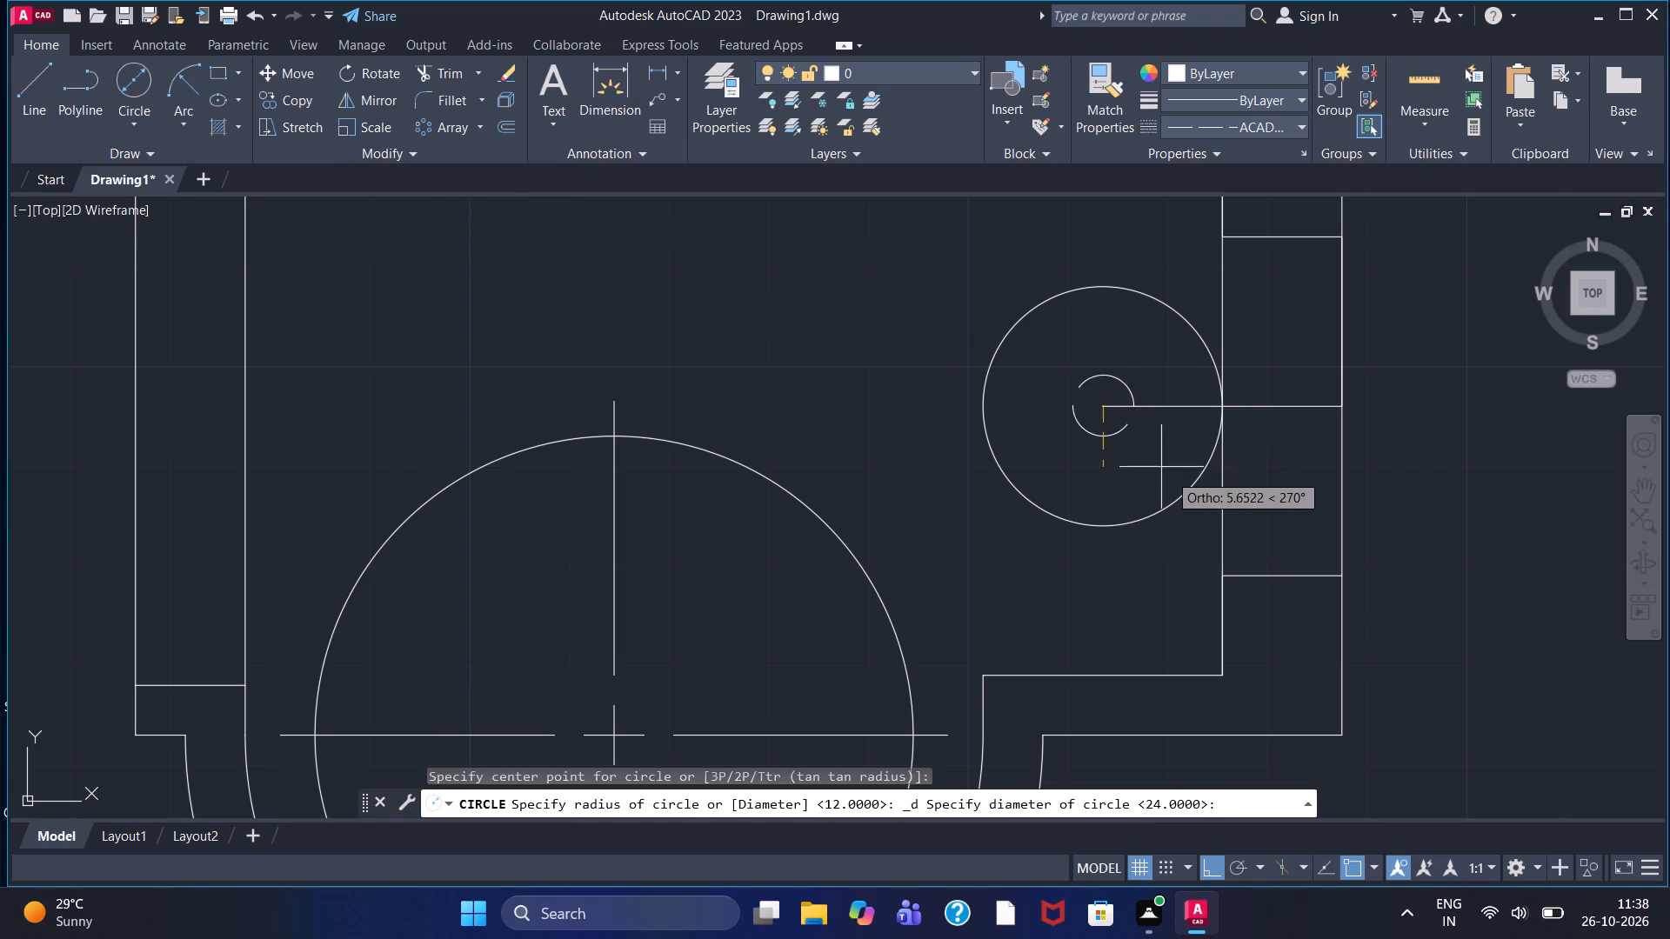
type("28")
key("Return")
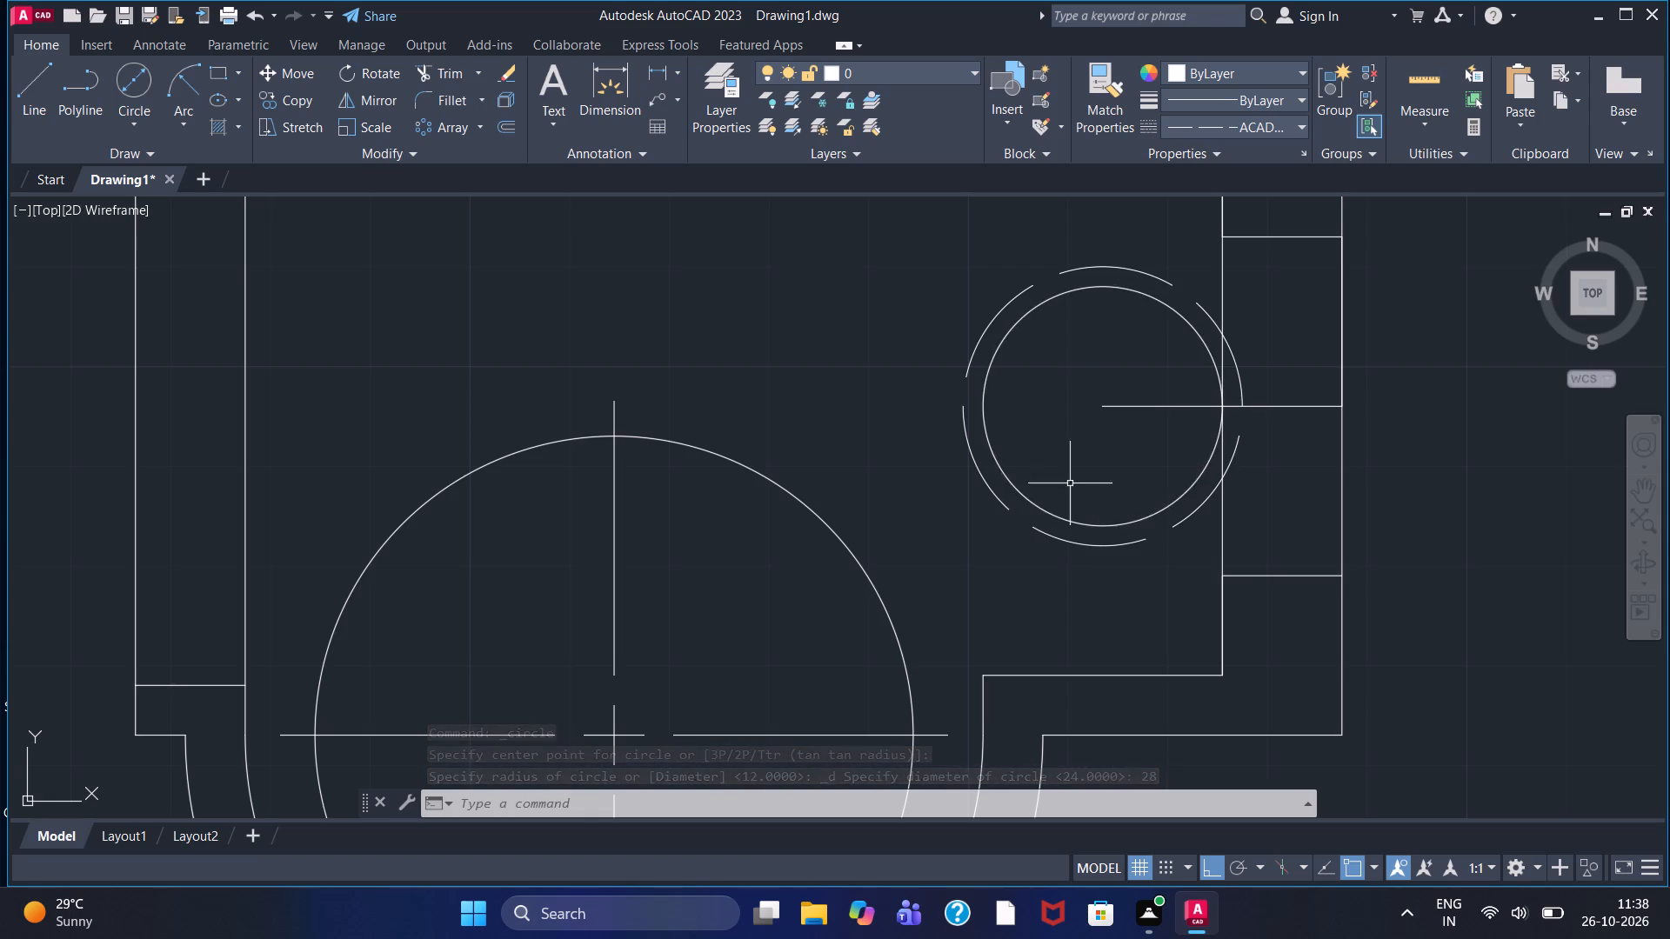
Hatch the semicircular wall section with its adjoining flanges and the small block at the top of the right wall.
scroll(1112, 509, "down", 1)
middle_click_drag(1077, 581, 1131, 430)
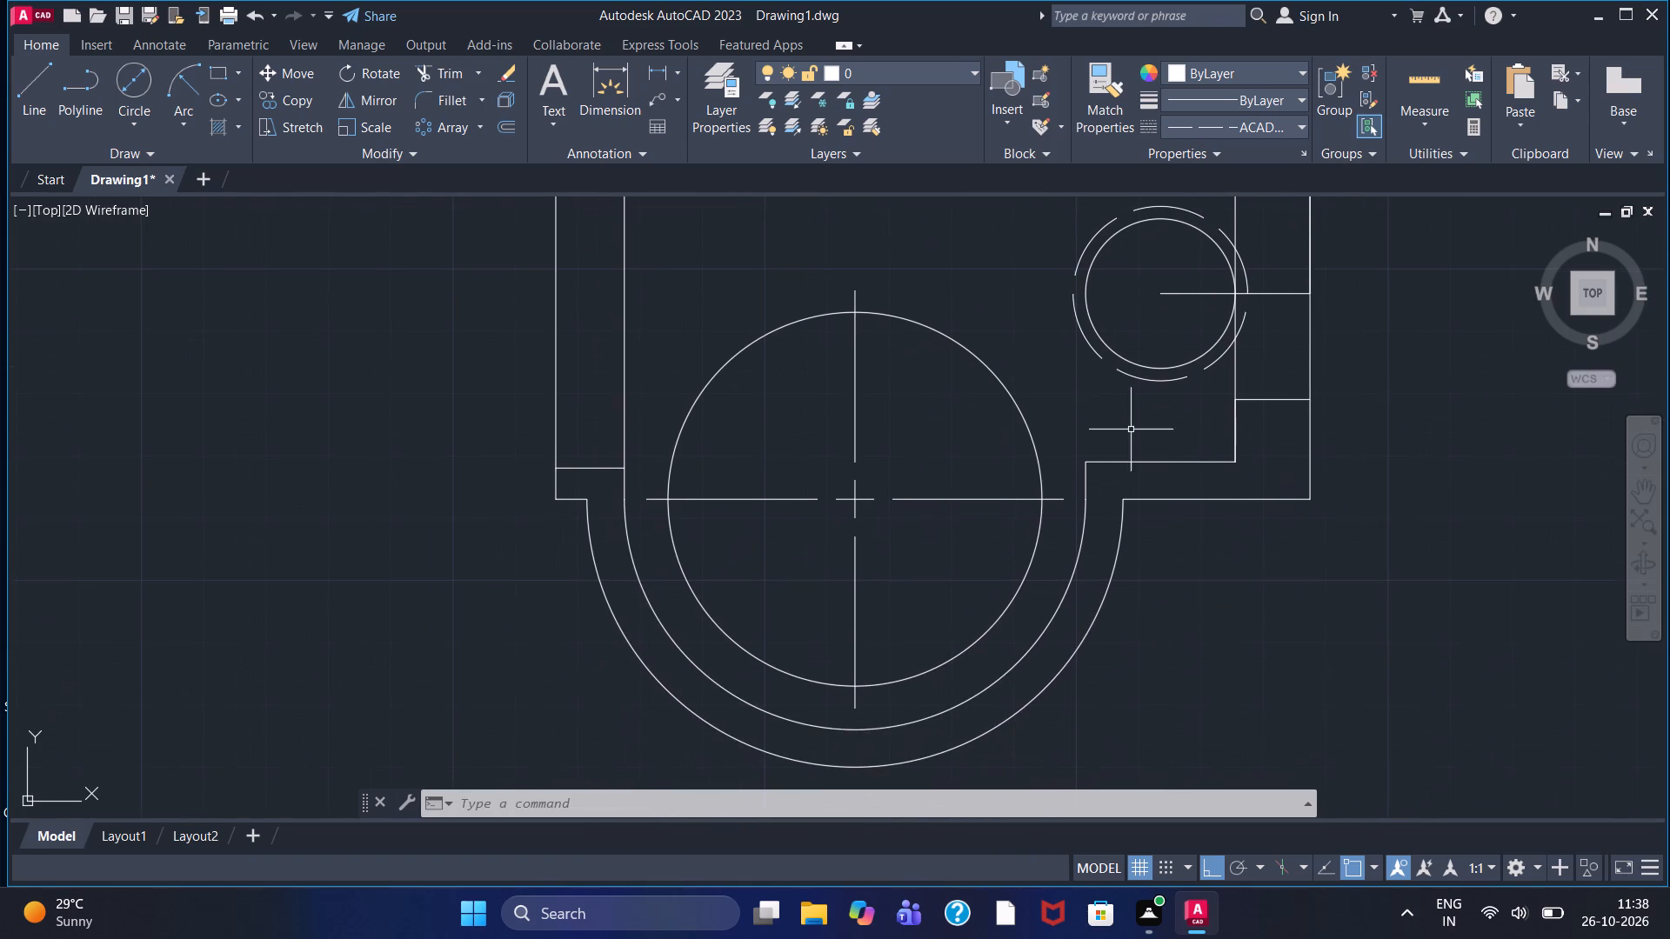
left_click(224, 120)
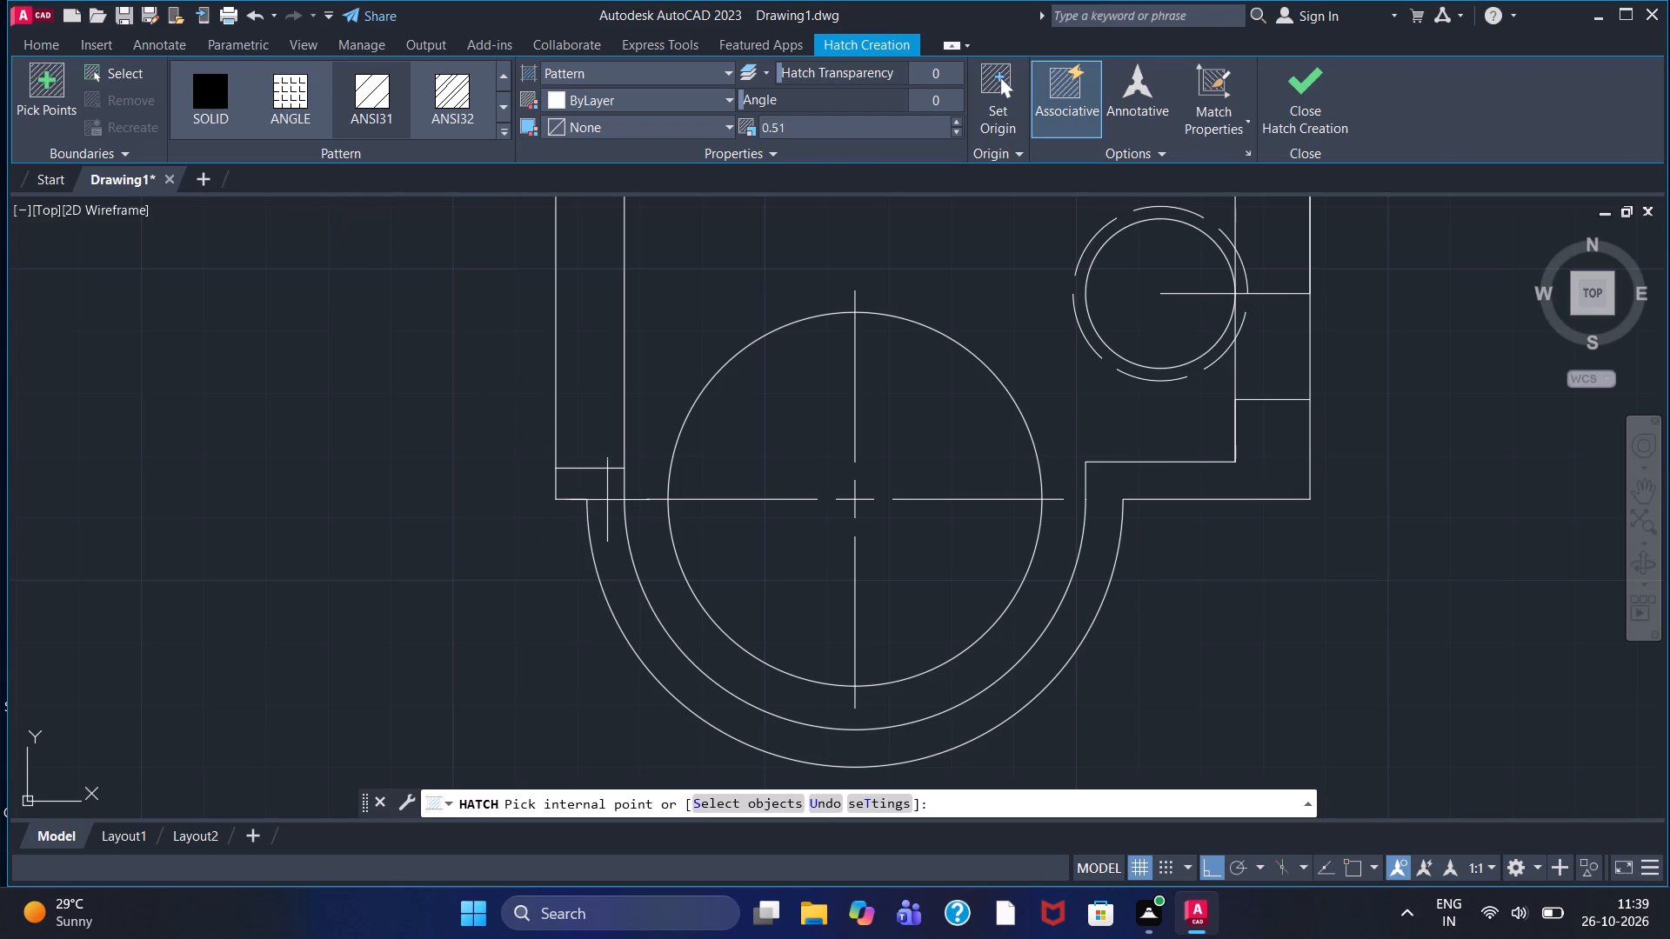
left_click(607, 500)
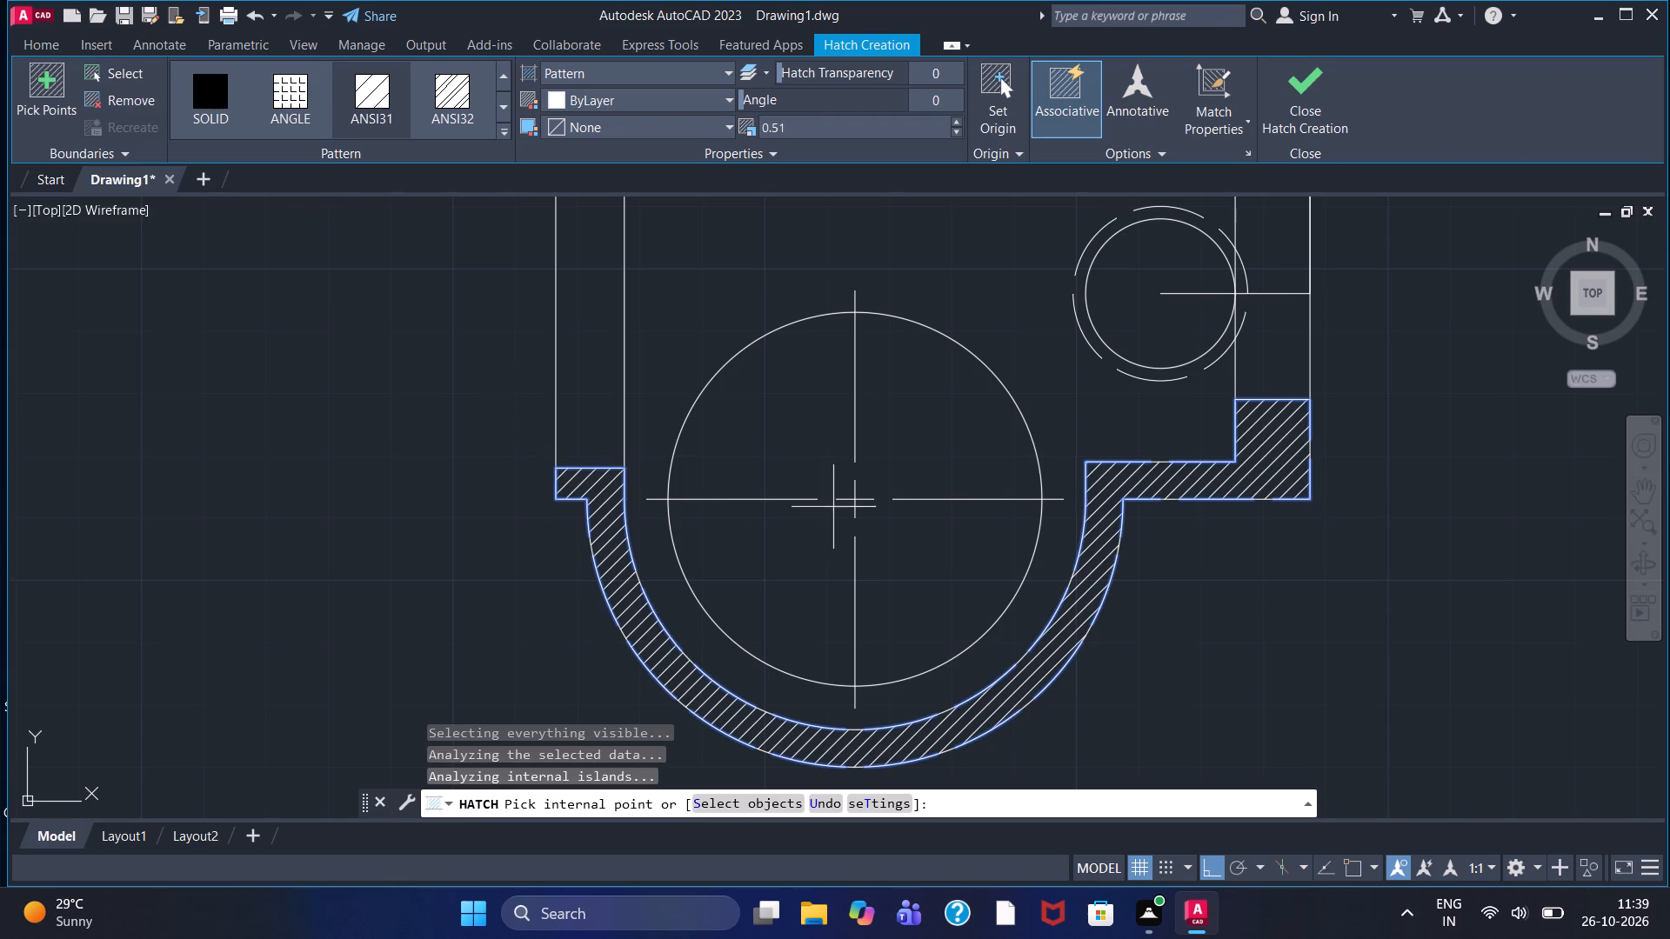
scroll(842, 482, "down", 2)
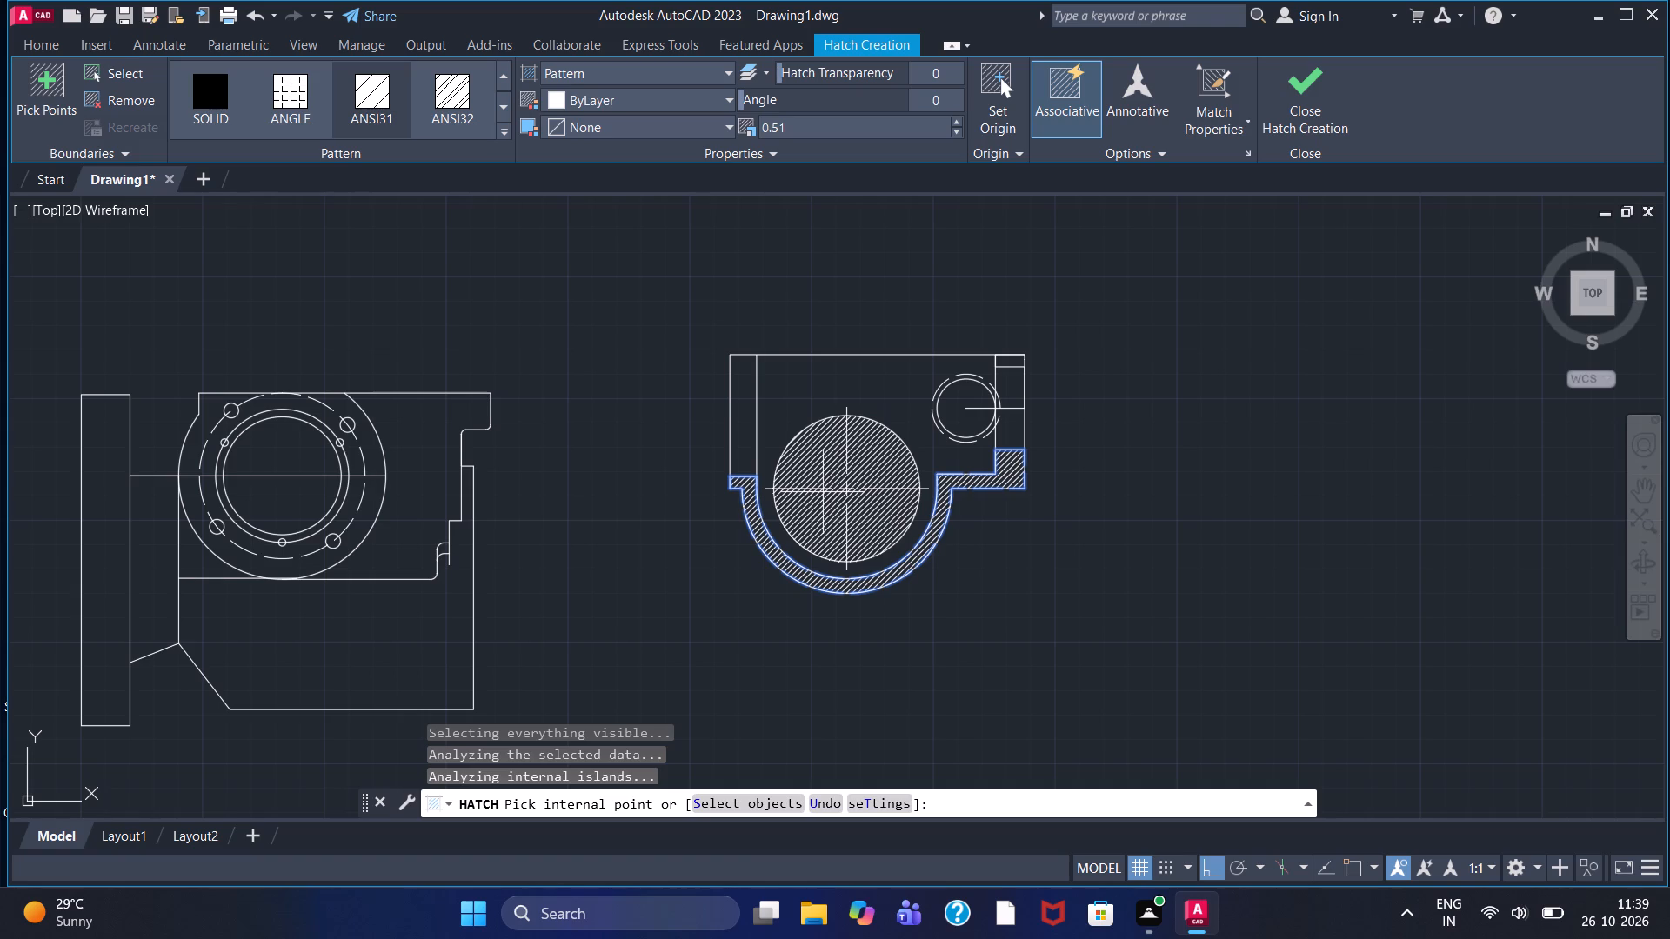
left_click(1008, 356)
left_click(1280, 94)
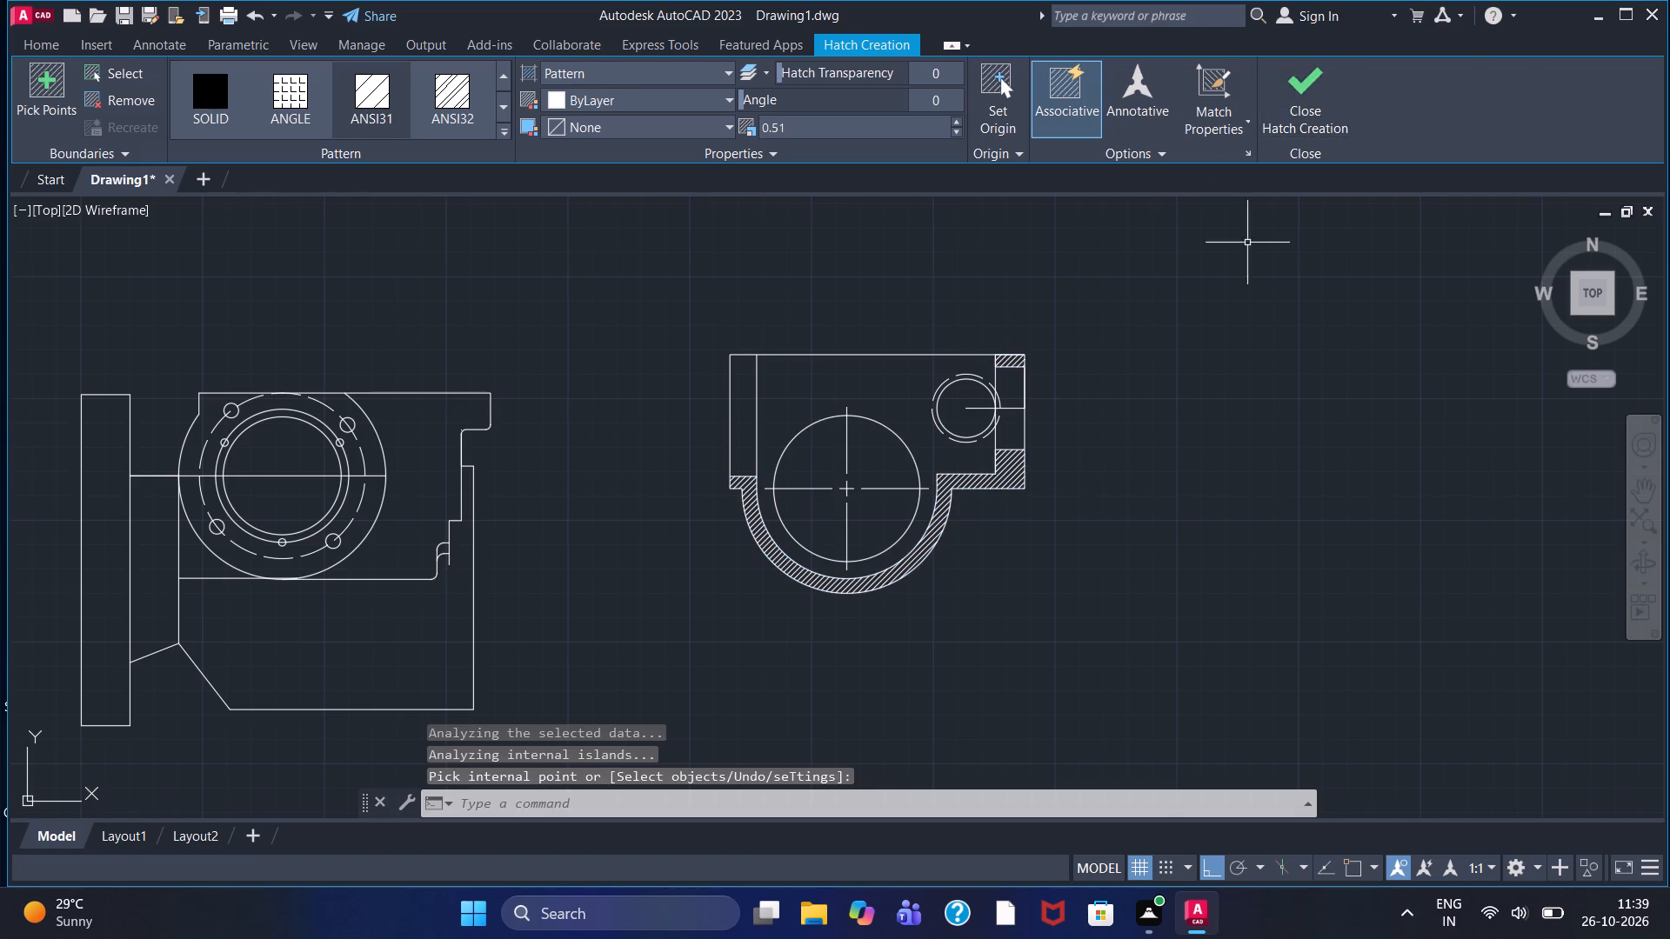
From the left wall's outer top corner, draw connected lines 15 down and horizontally right past the wall's inner edge.
left_click(21, 114)
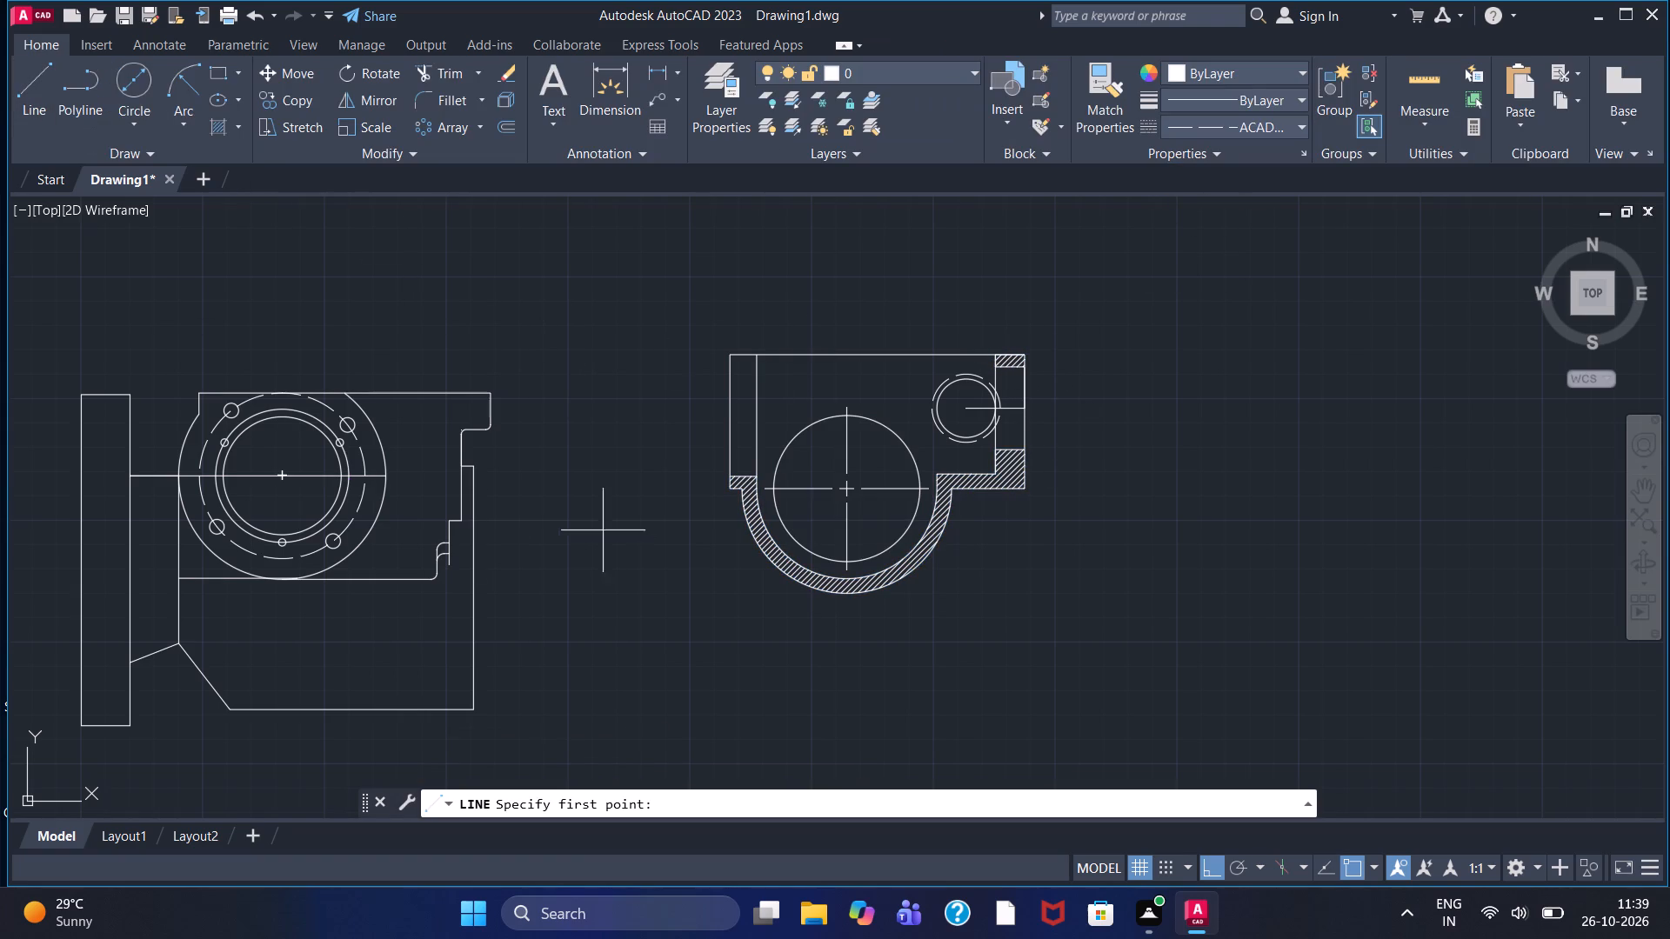
scroll(676, 448, "up", 2)
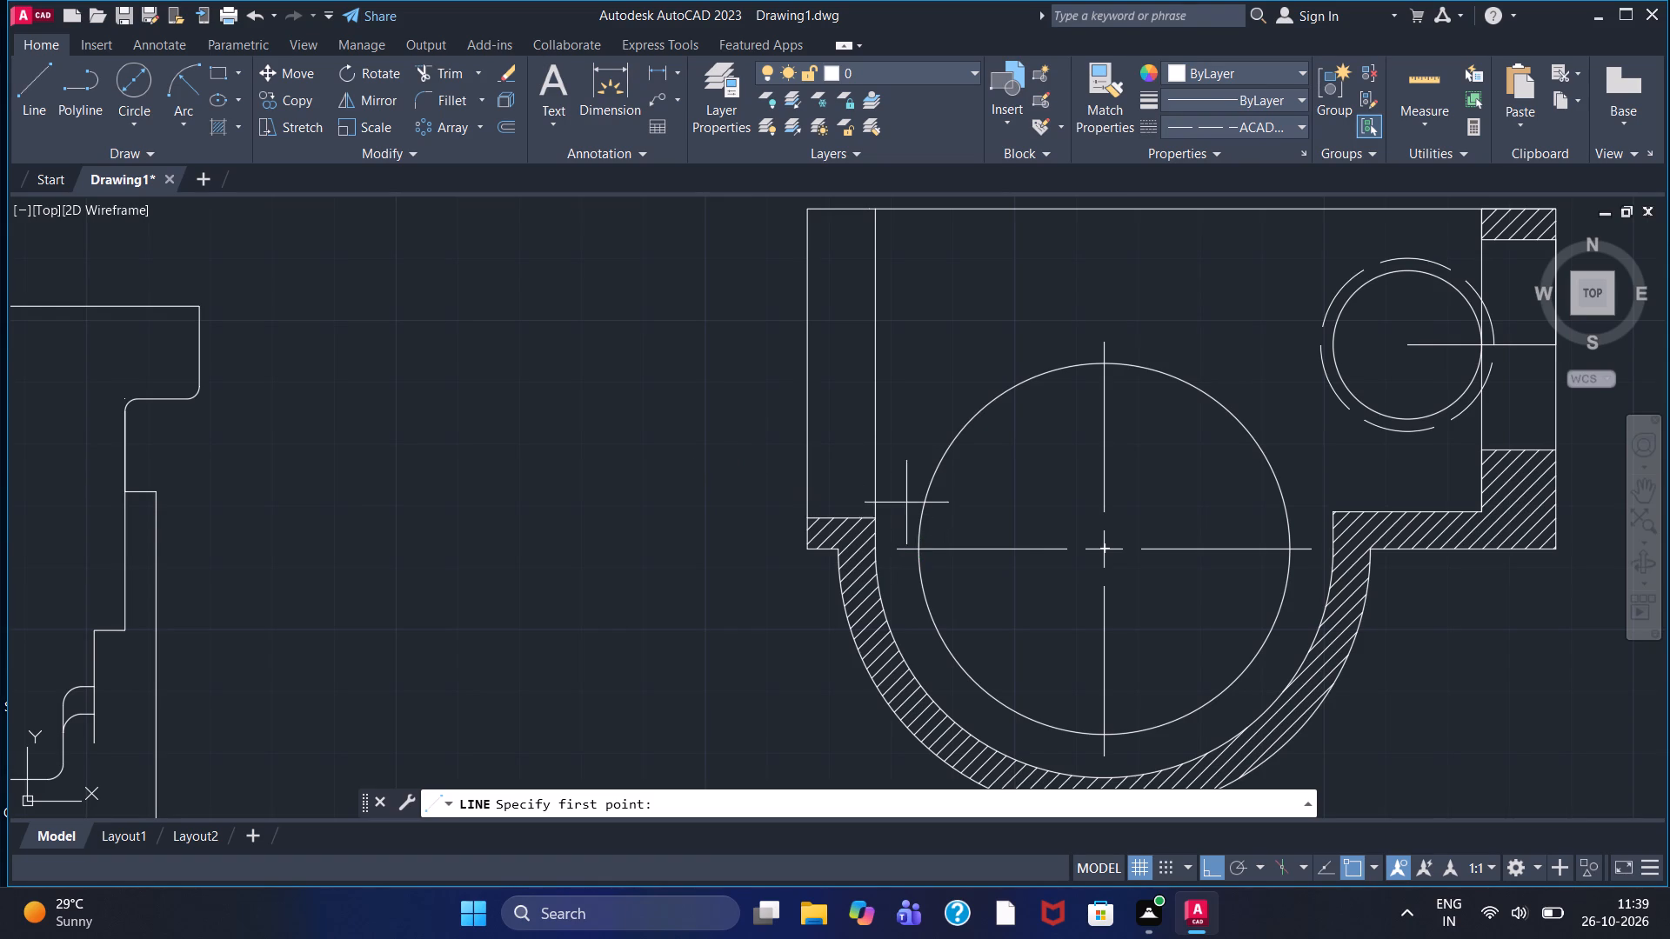
left_click(805, 211)
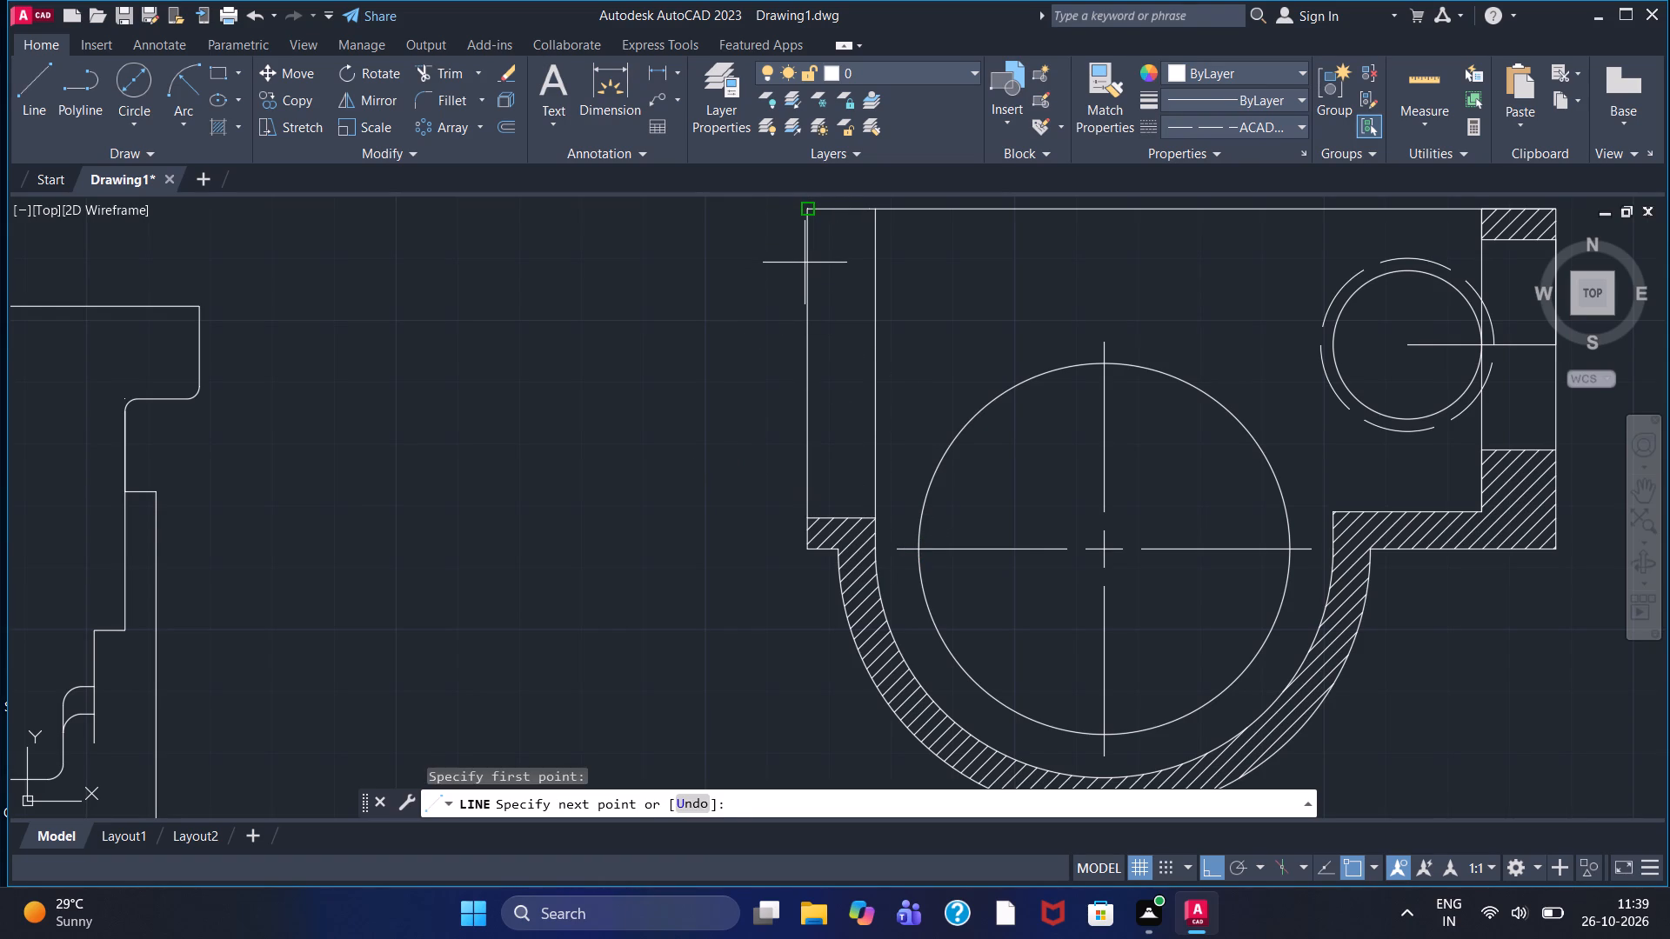
type("15")
key("Return")
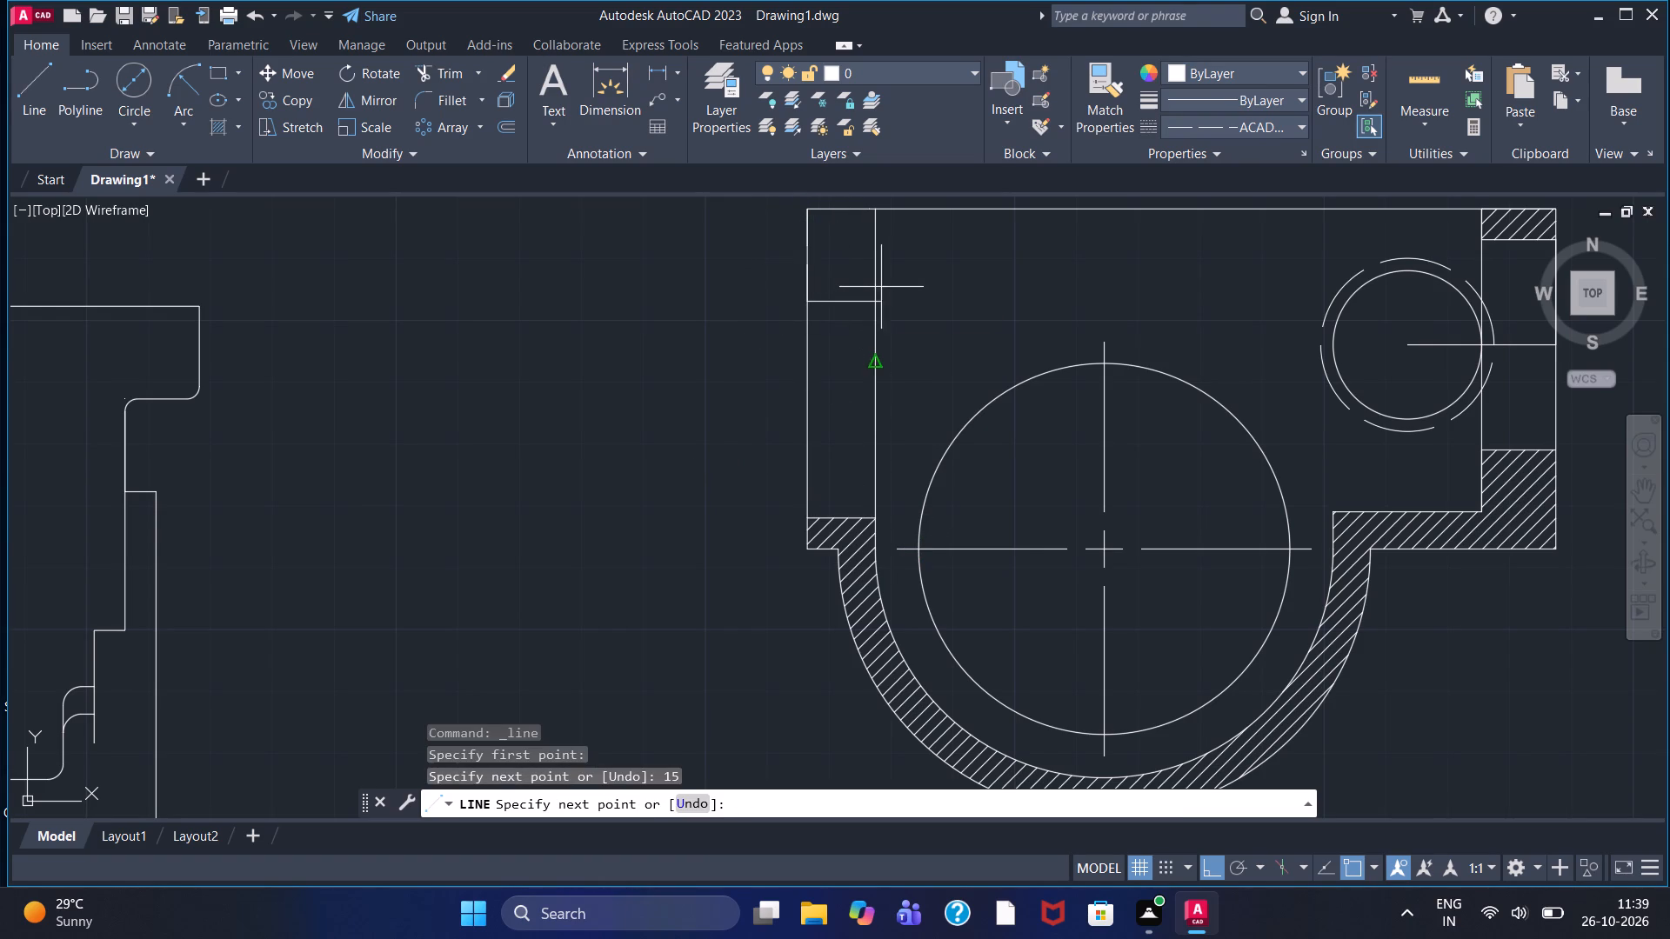
double_click(897, 285)
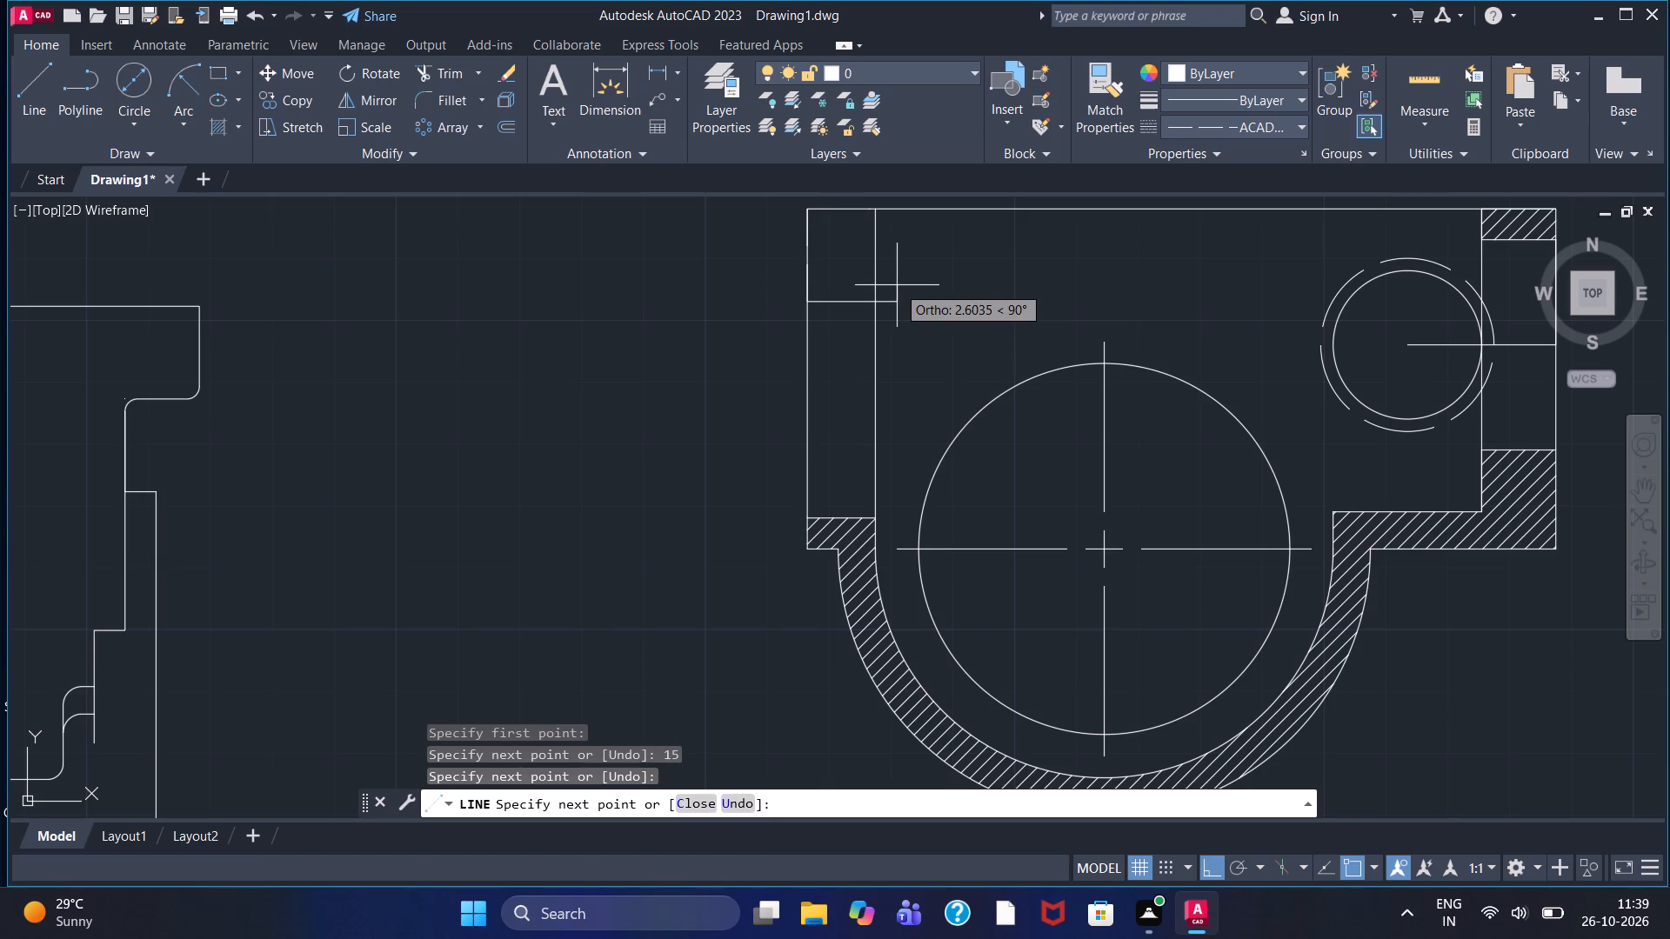
right_click(892, 273)
left_click(923, 283)
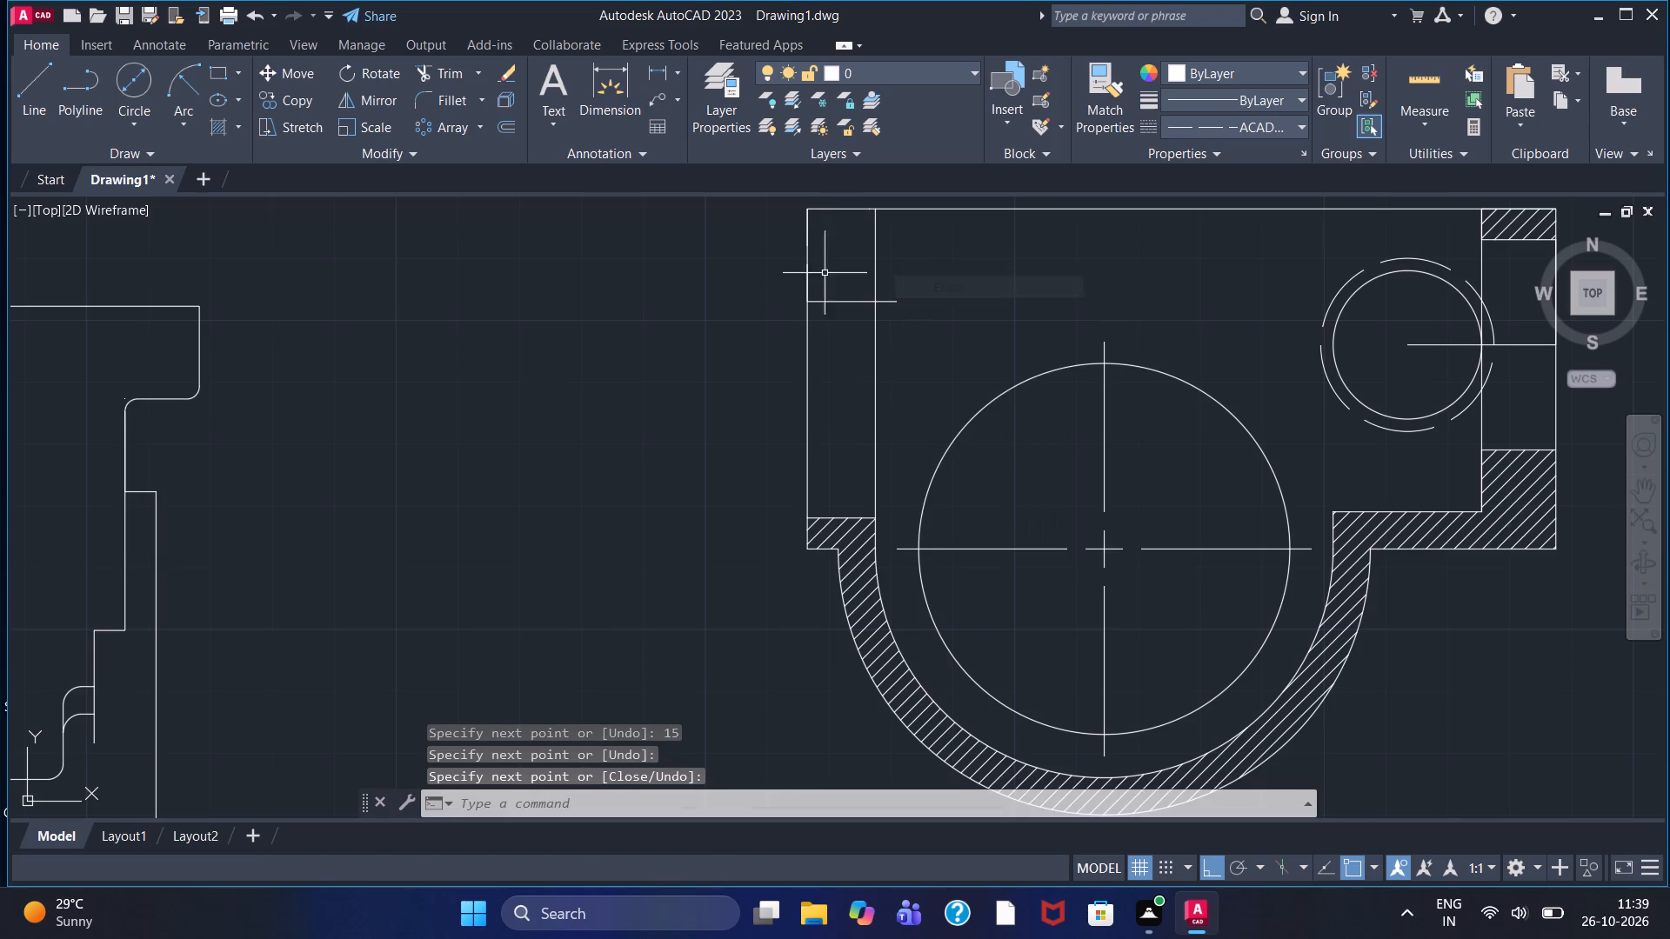
From the left wall's lower flange corner, draw connected lines 5 up, right past the inner edge, 3 up, and back past the outer edge.
left_click(47, 85)
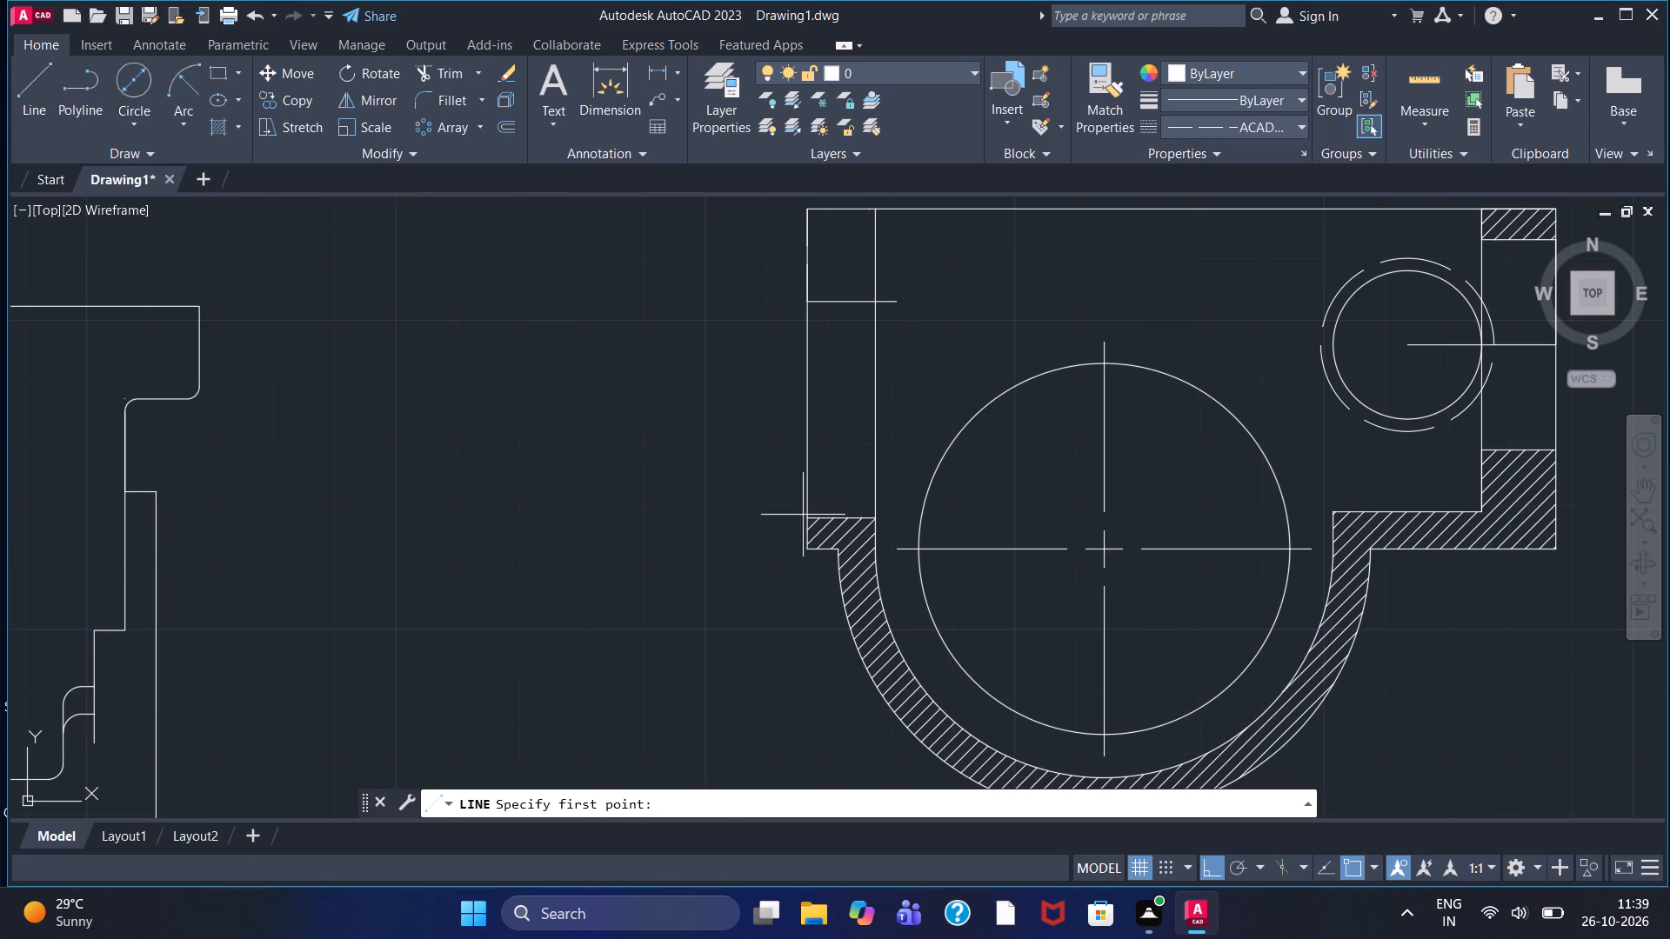
left_click_drag(809, 517, 809, 507)
key("5")
key("Return")
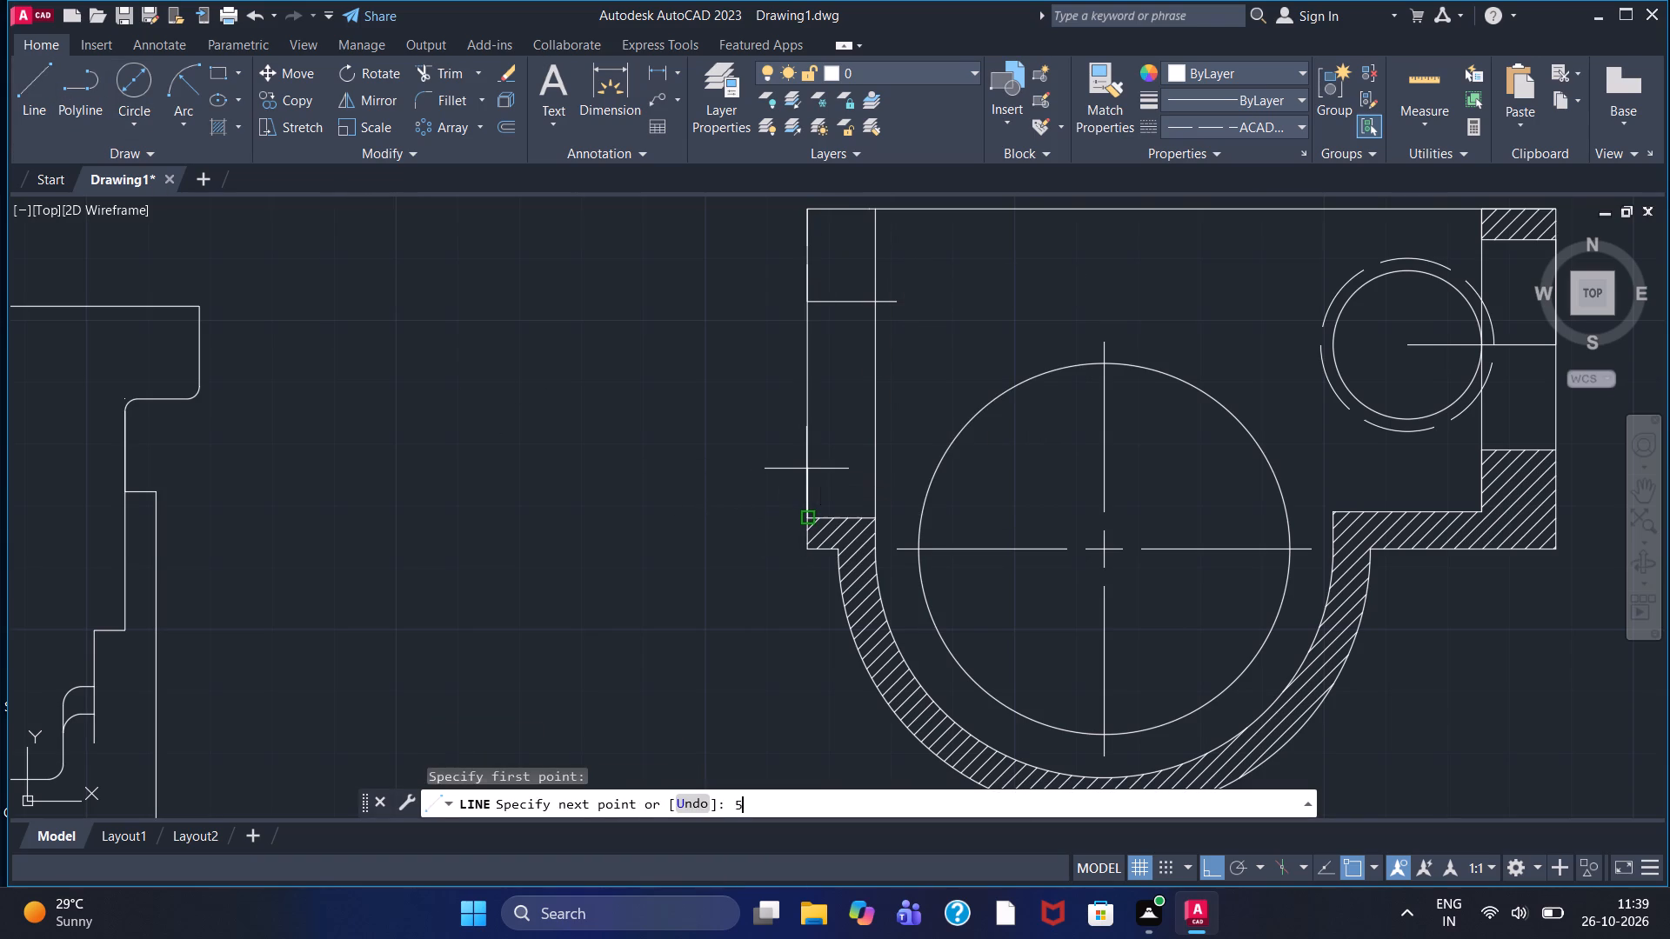
left_click(896, 479)
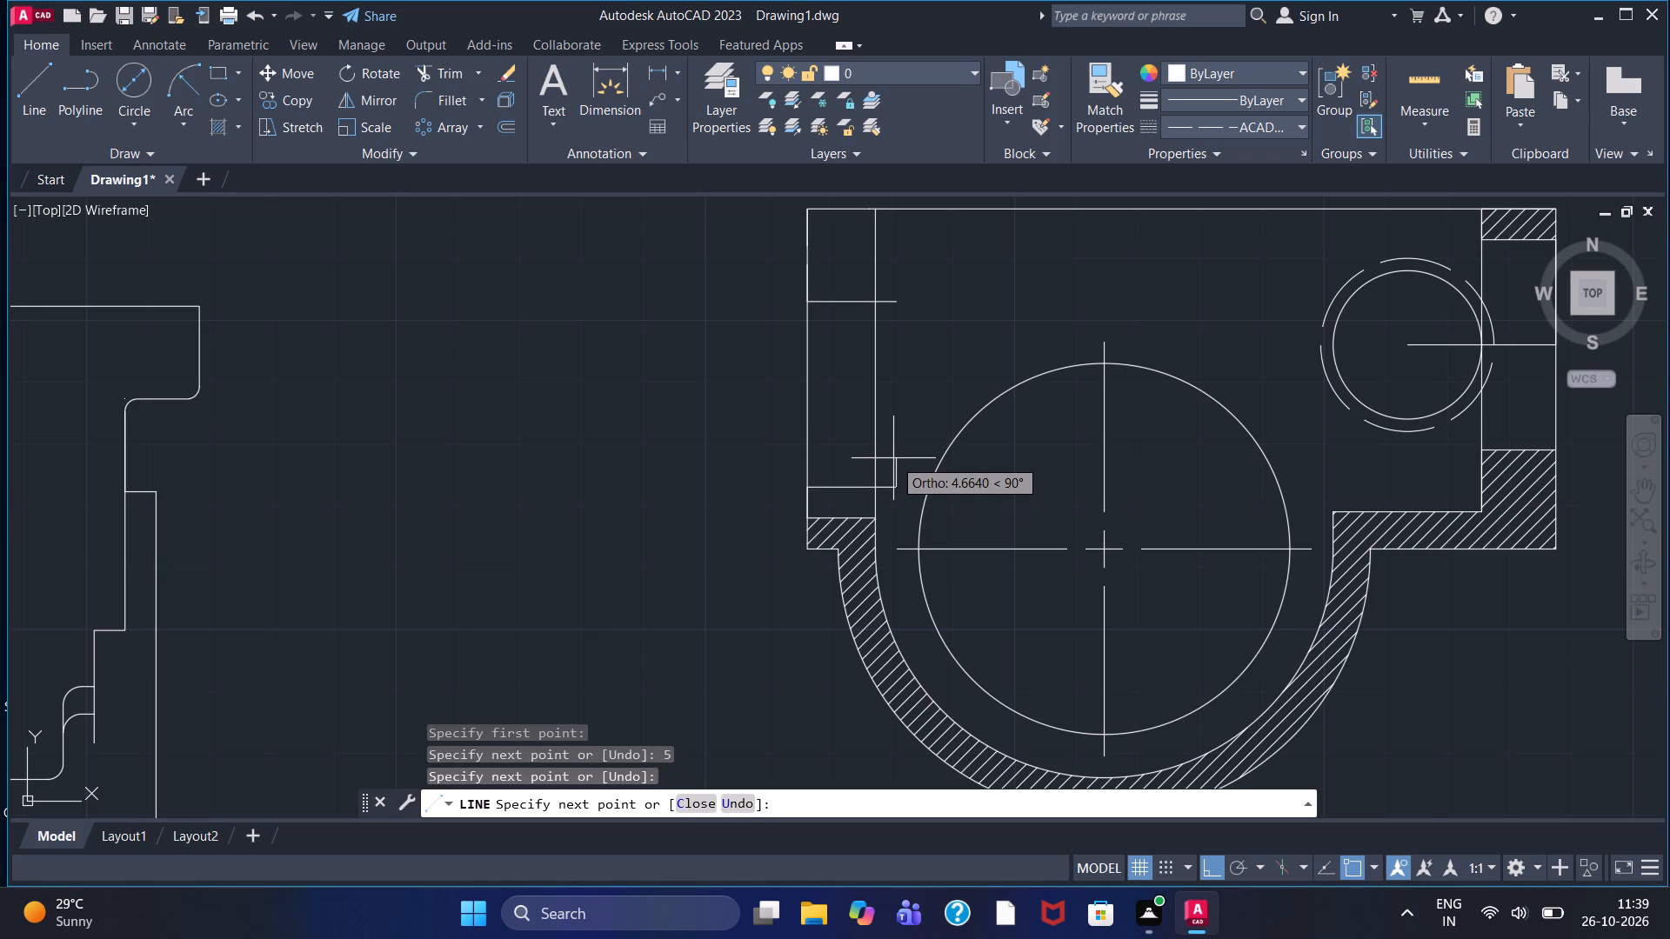
key("3")
key("Return")
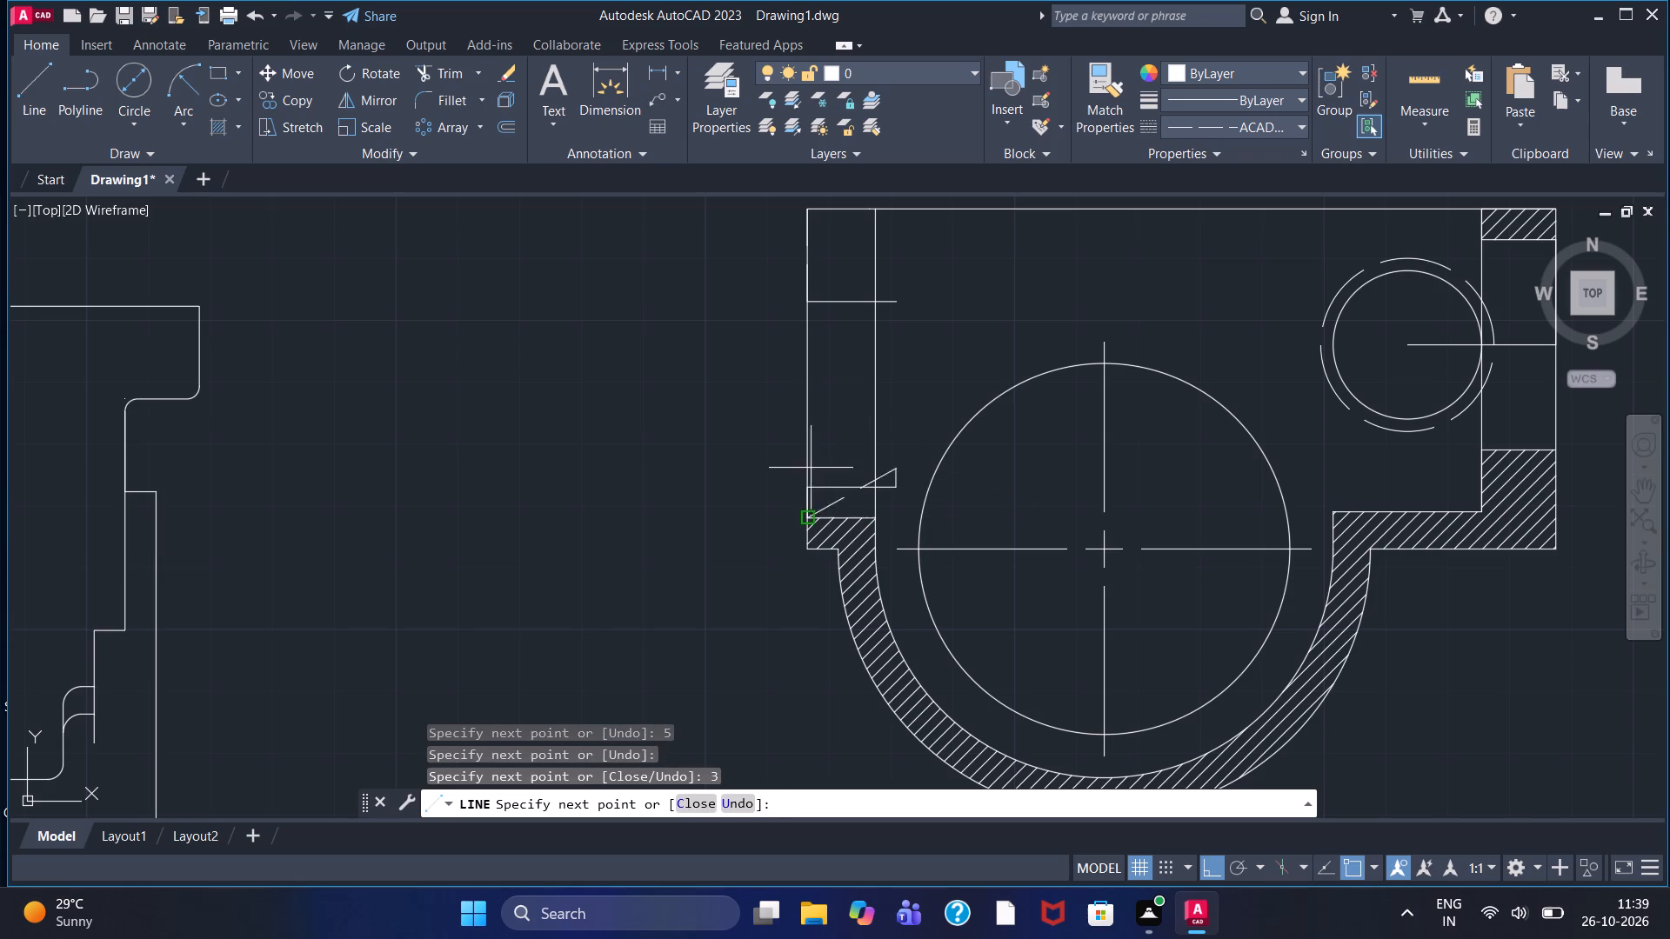
left_click(785, 460)
right_click(785, 460)
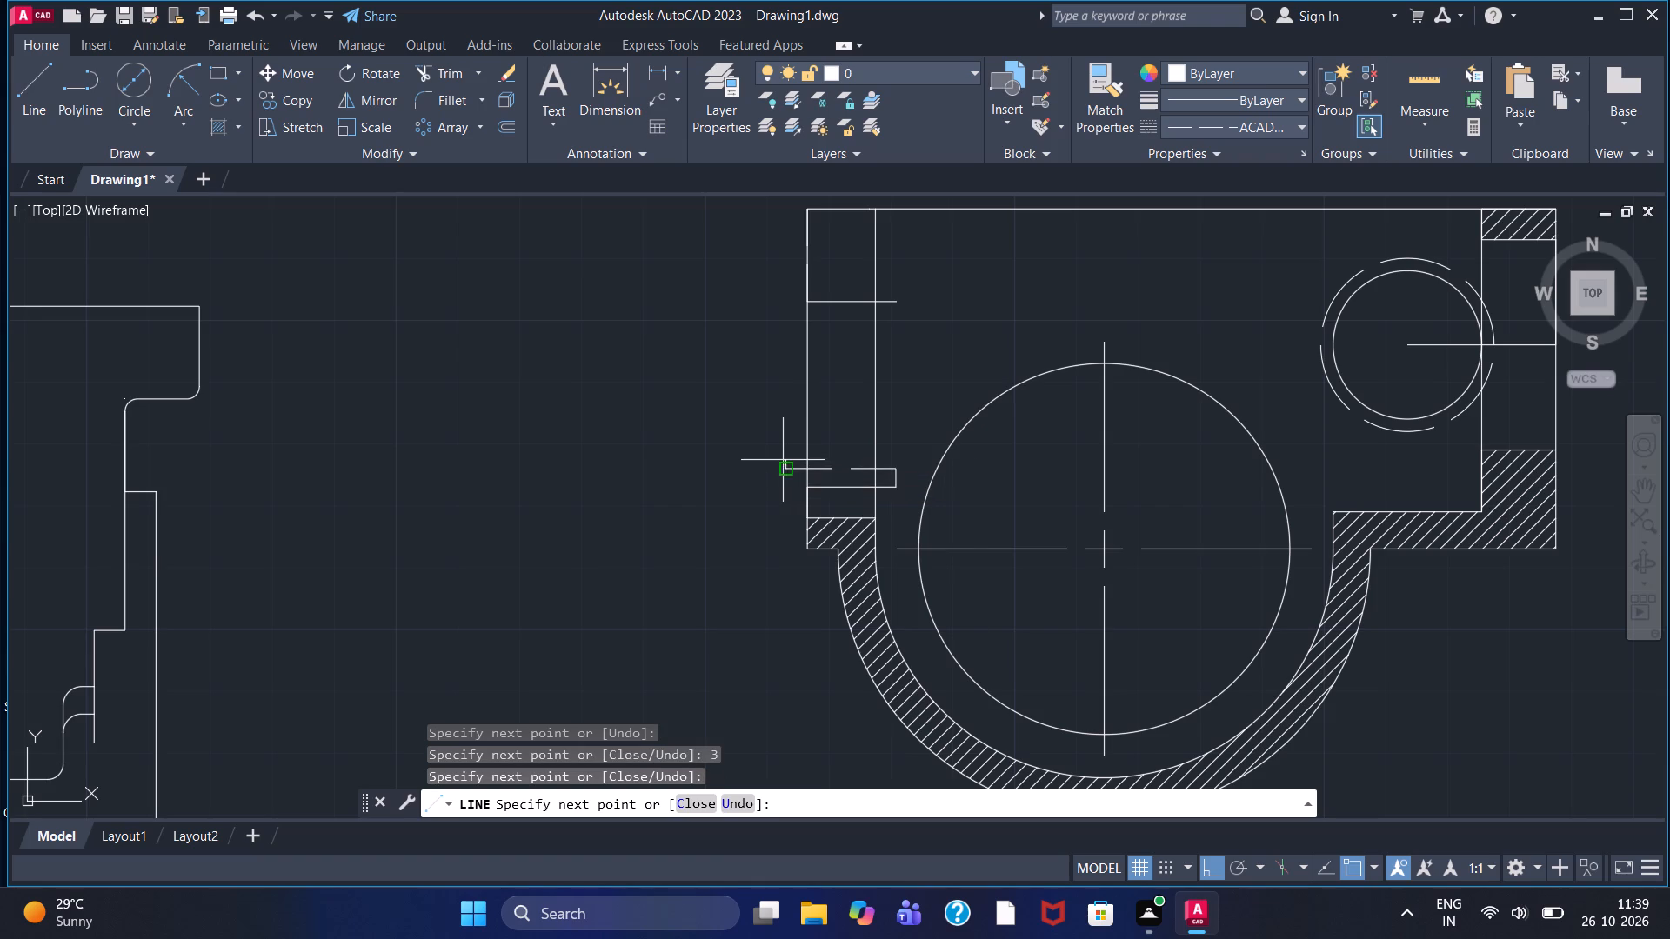
left_click(802, 471)
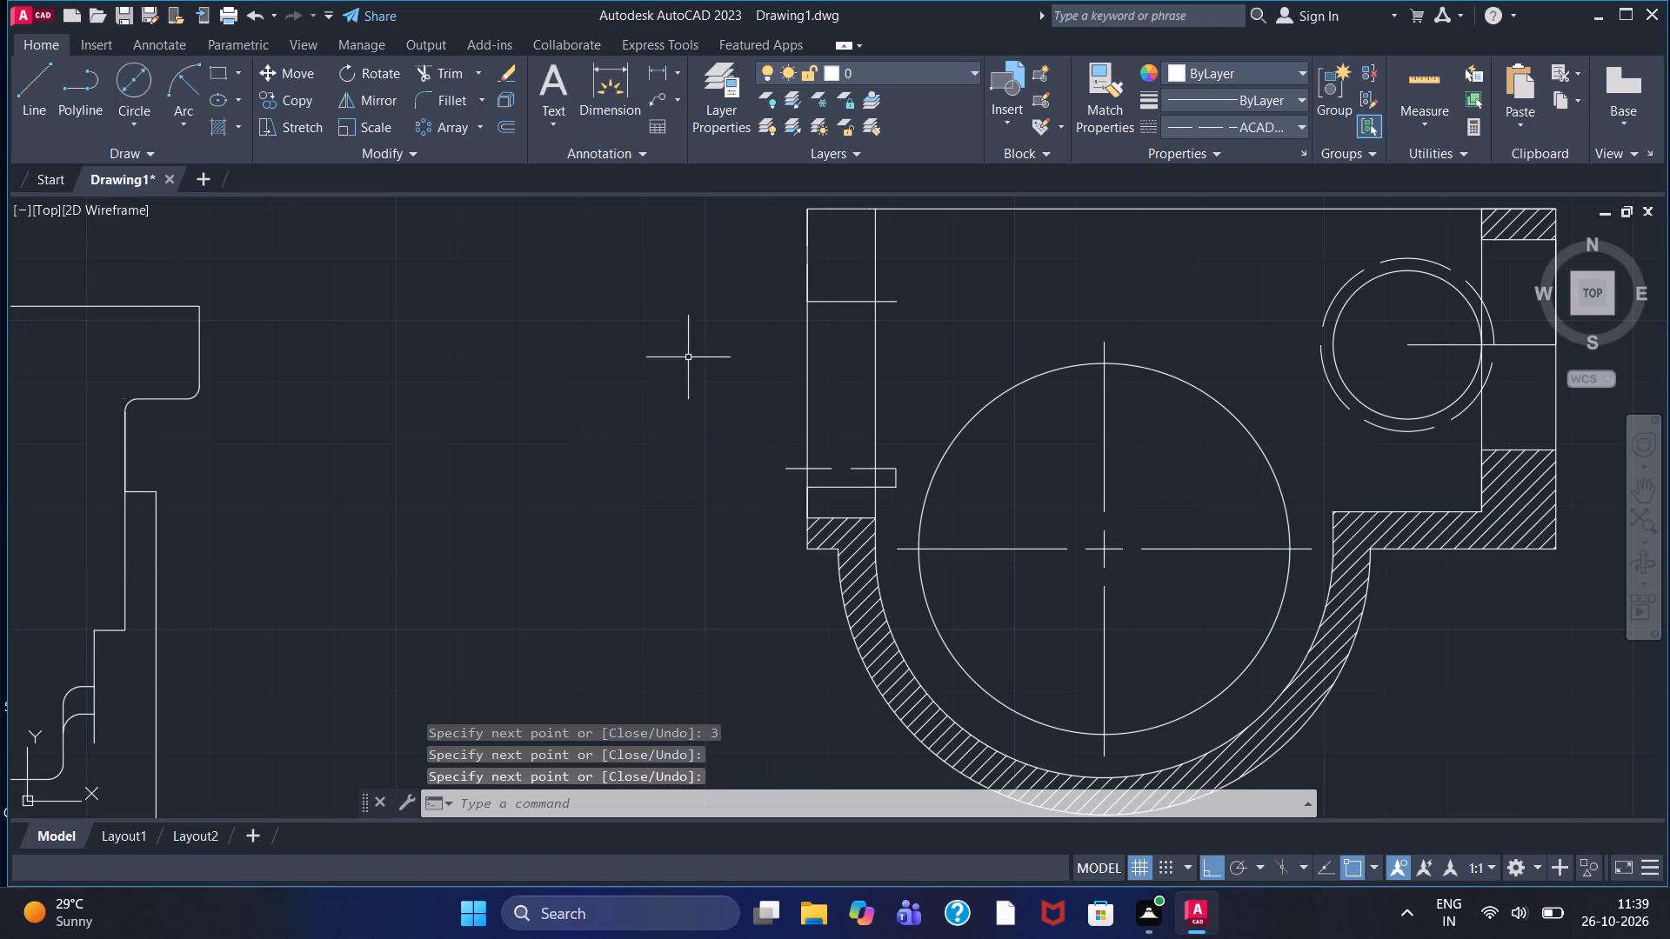
Replace the dashed upper horizontal line with a Continuous one from the 3-unit line's upper end past the left wall's outer edge.
left_click(849, 469)
key("Delete")
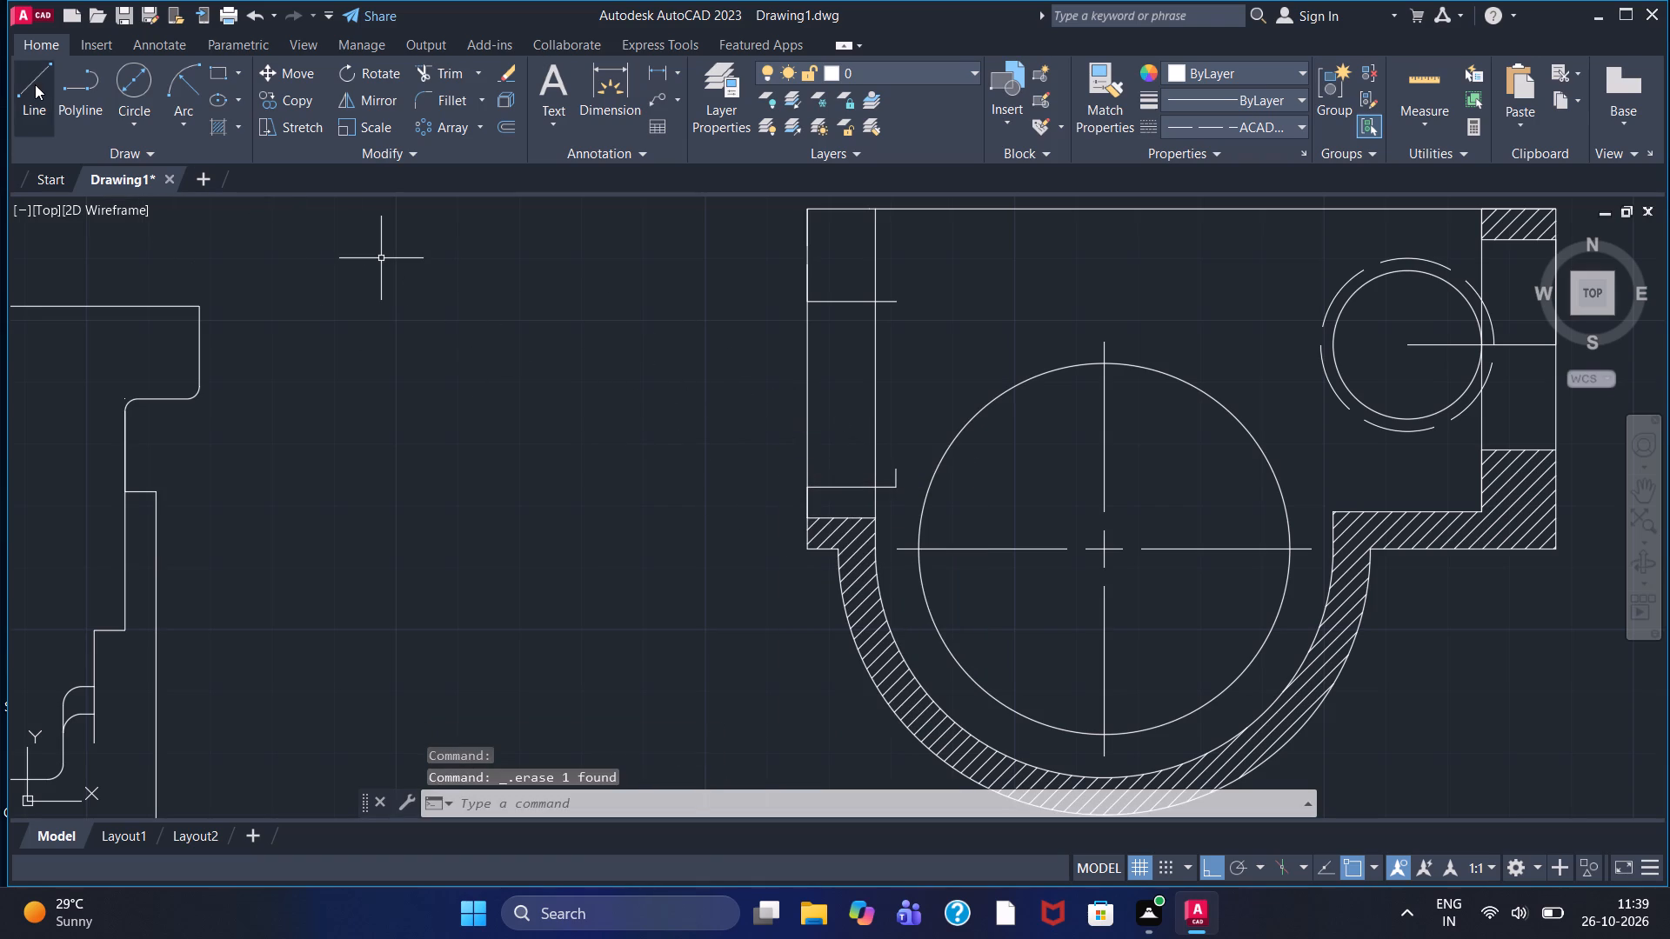
left_click(1206, 130)
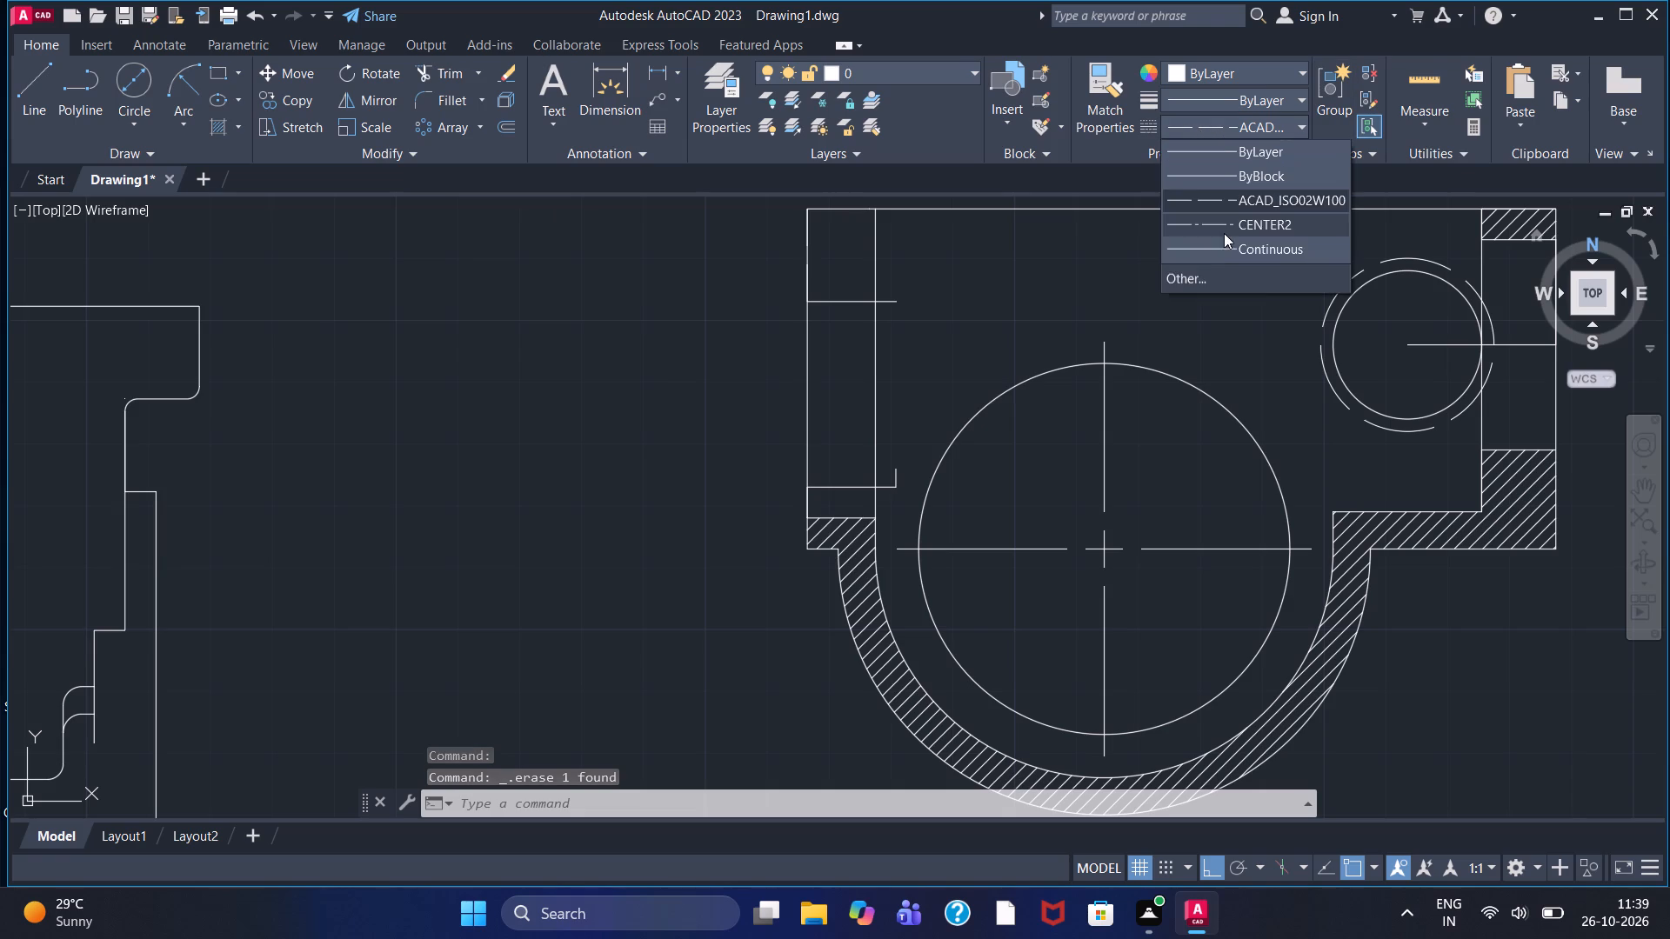
left_click(1224, 241)
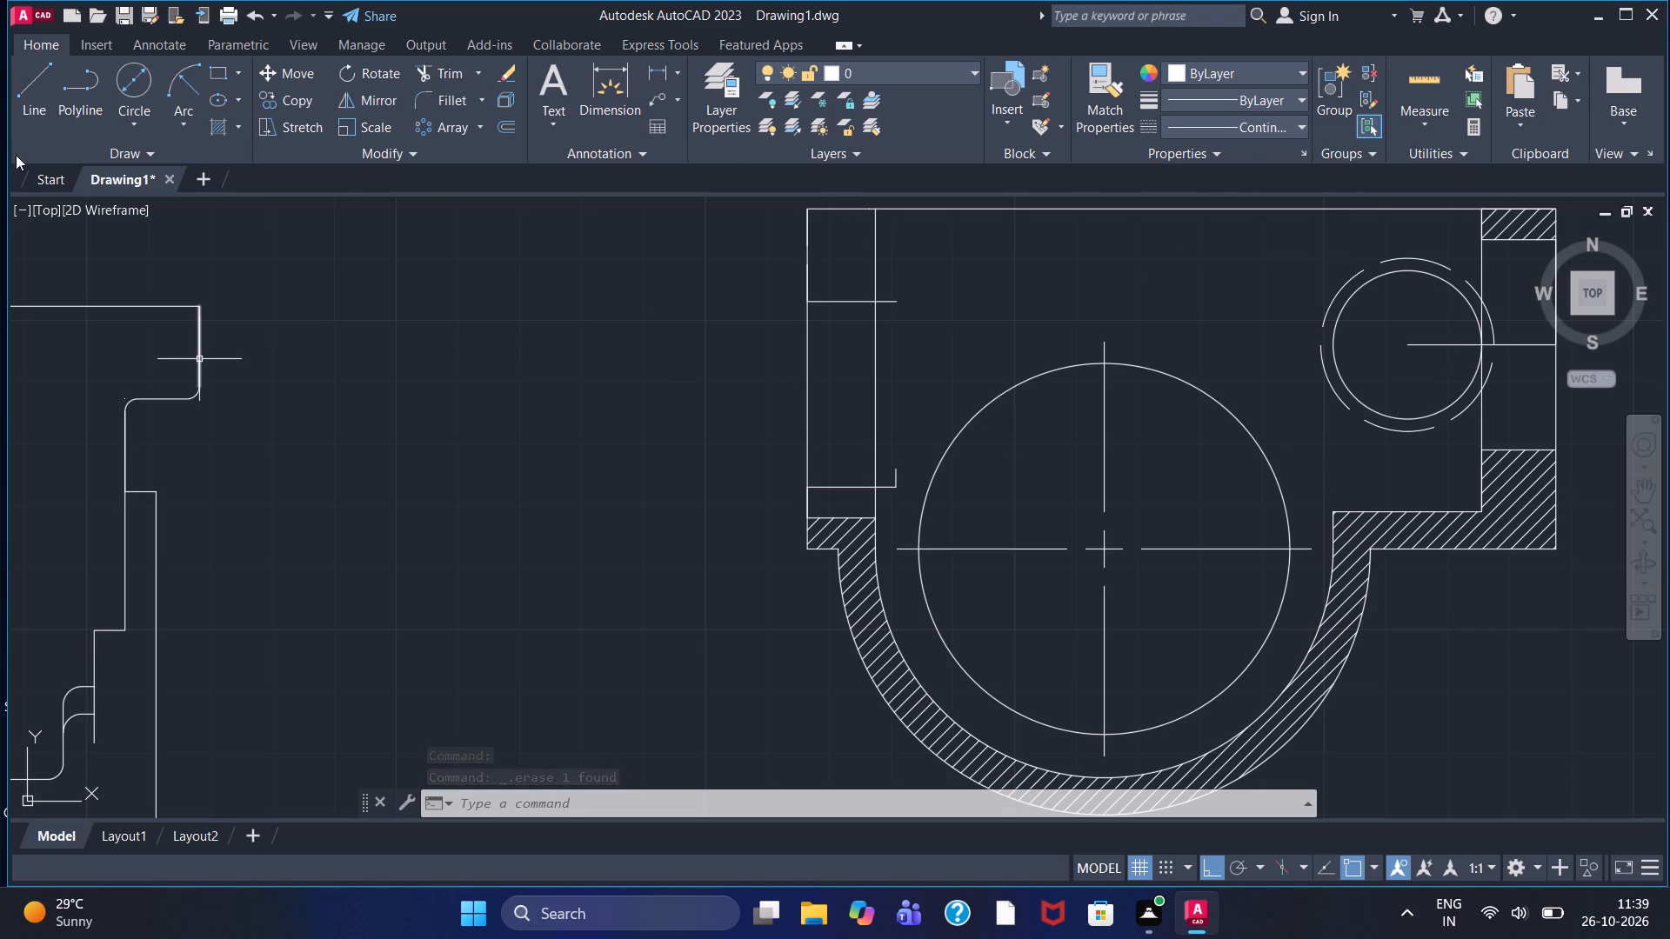
left_click(17, 102)
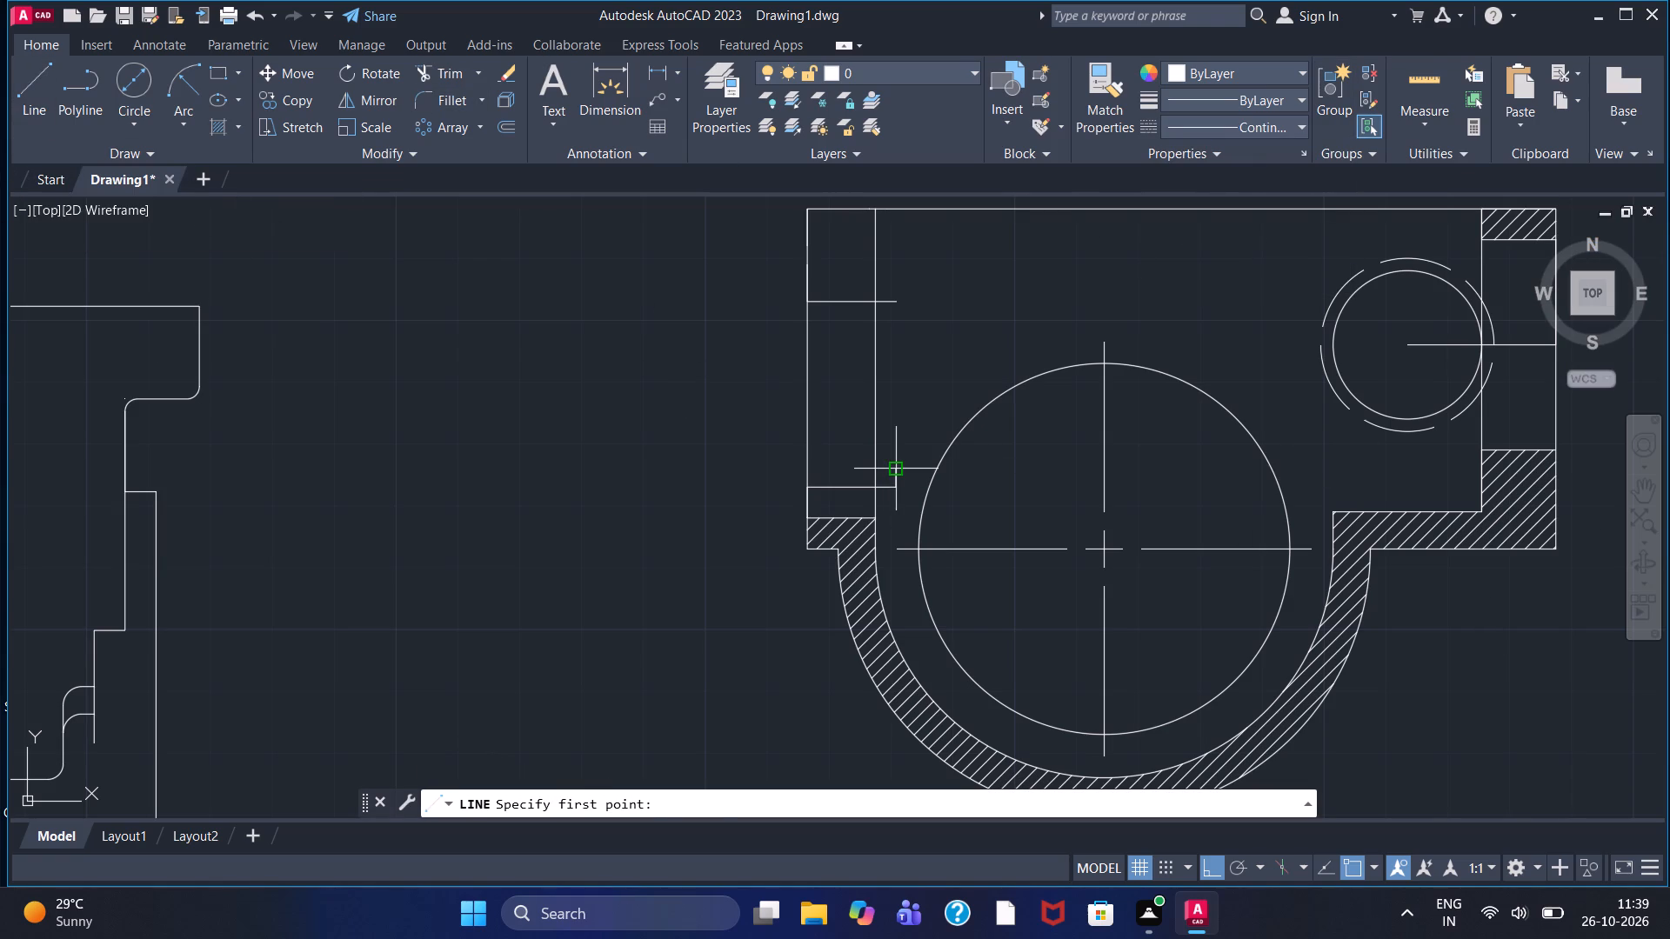
left_click(892, 468)
left_click(788, 473)
right_click(783, 473)
left_click(806, 484)
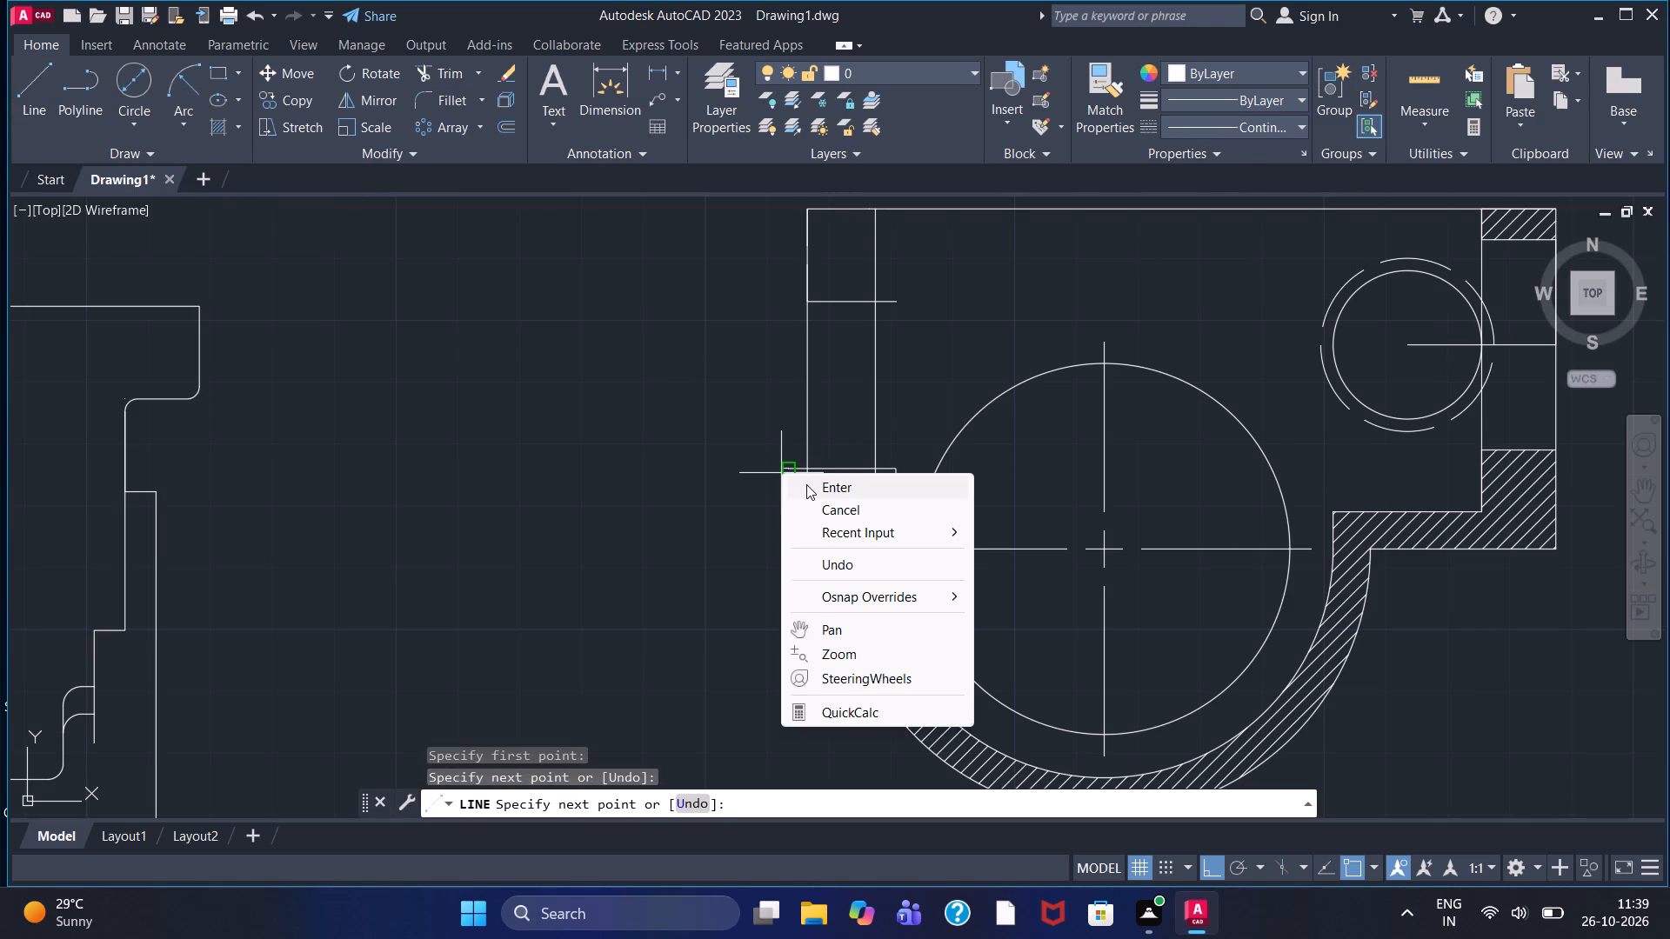
Trim the bore and strip lines so they end at the left wall's inner and outer edges.
left_click(451, 67)
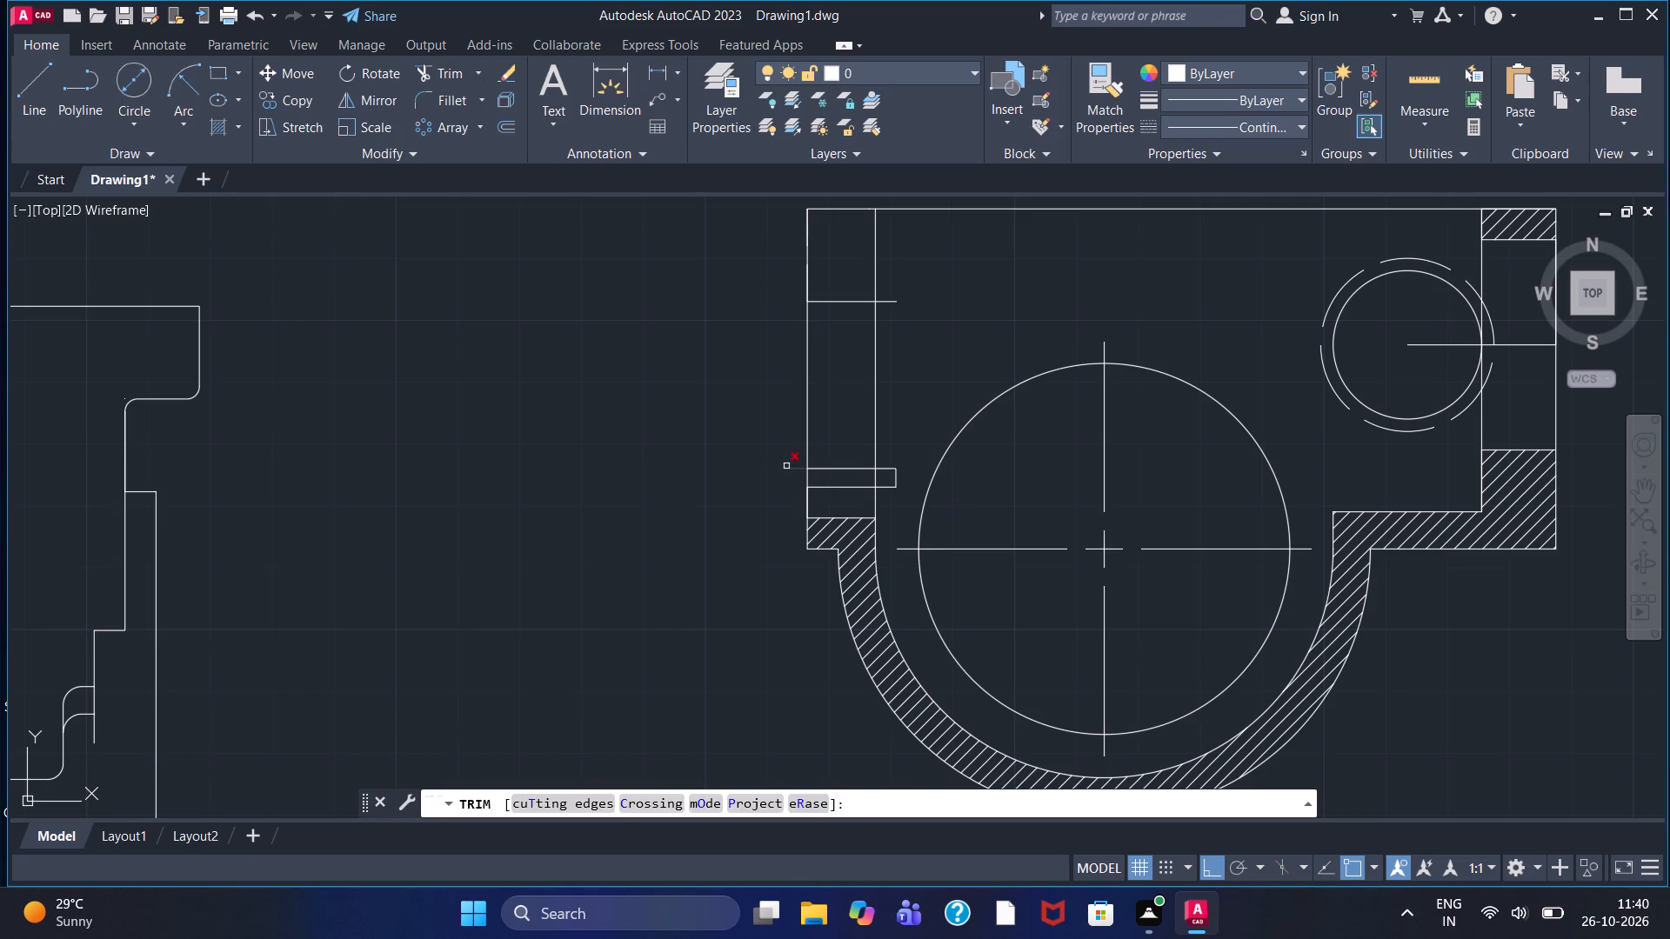
left_click(789, 466)
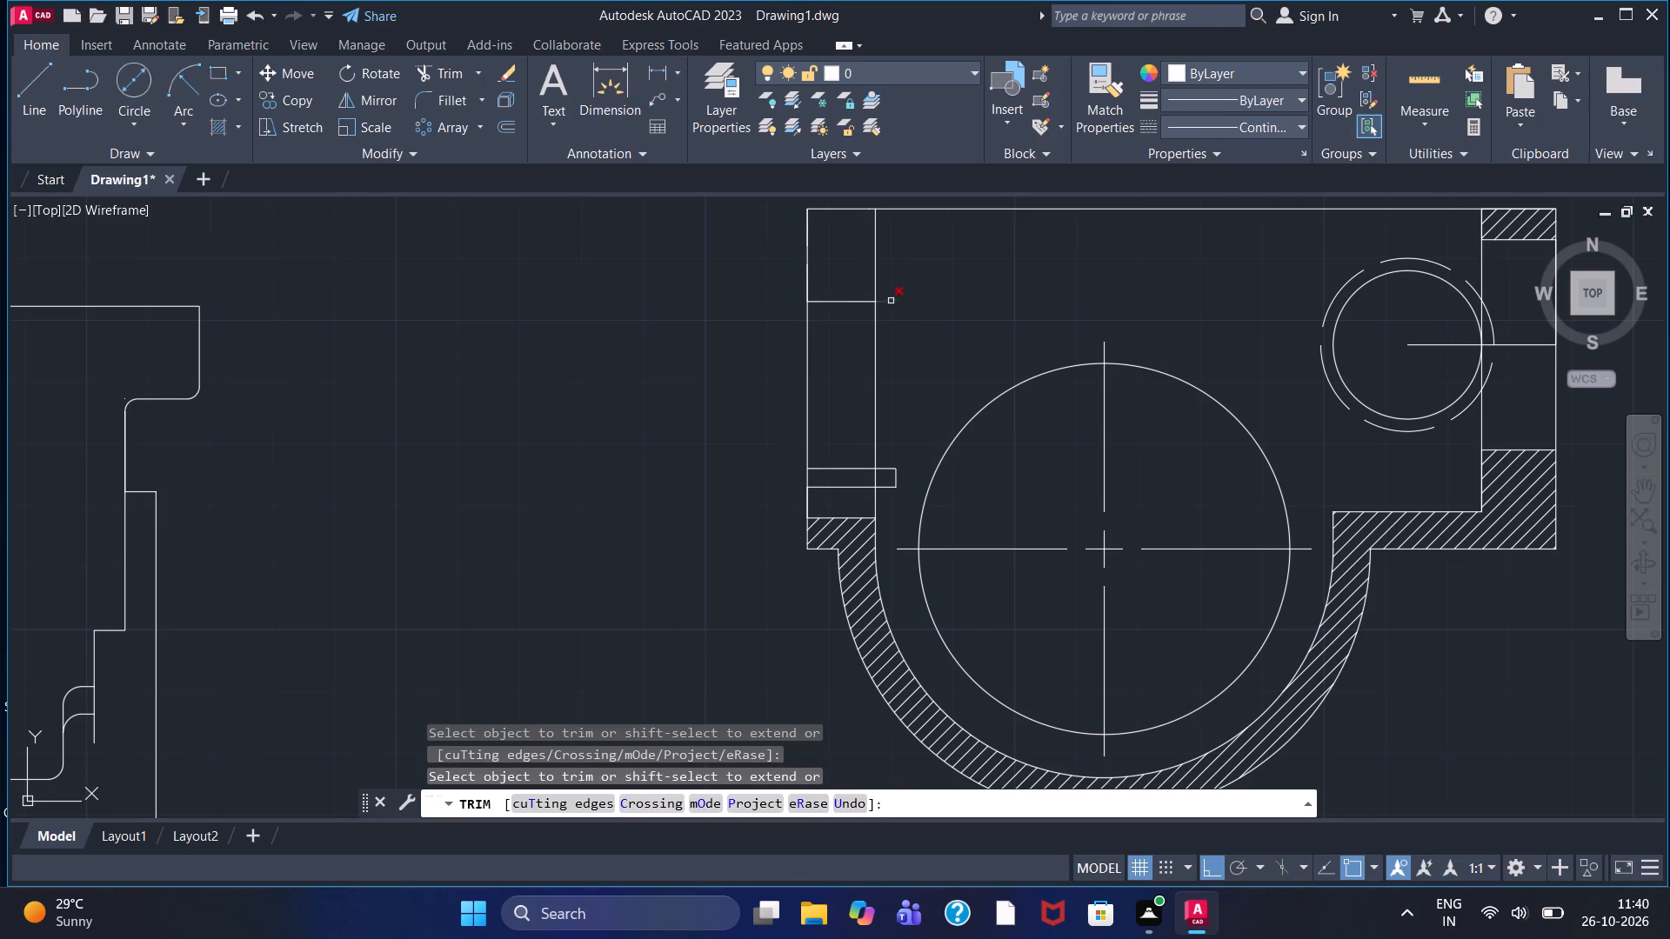
left_click(889, 304)
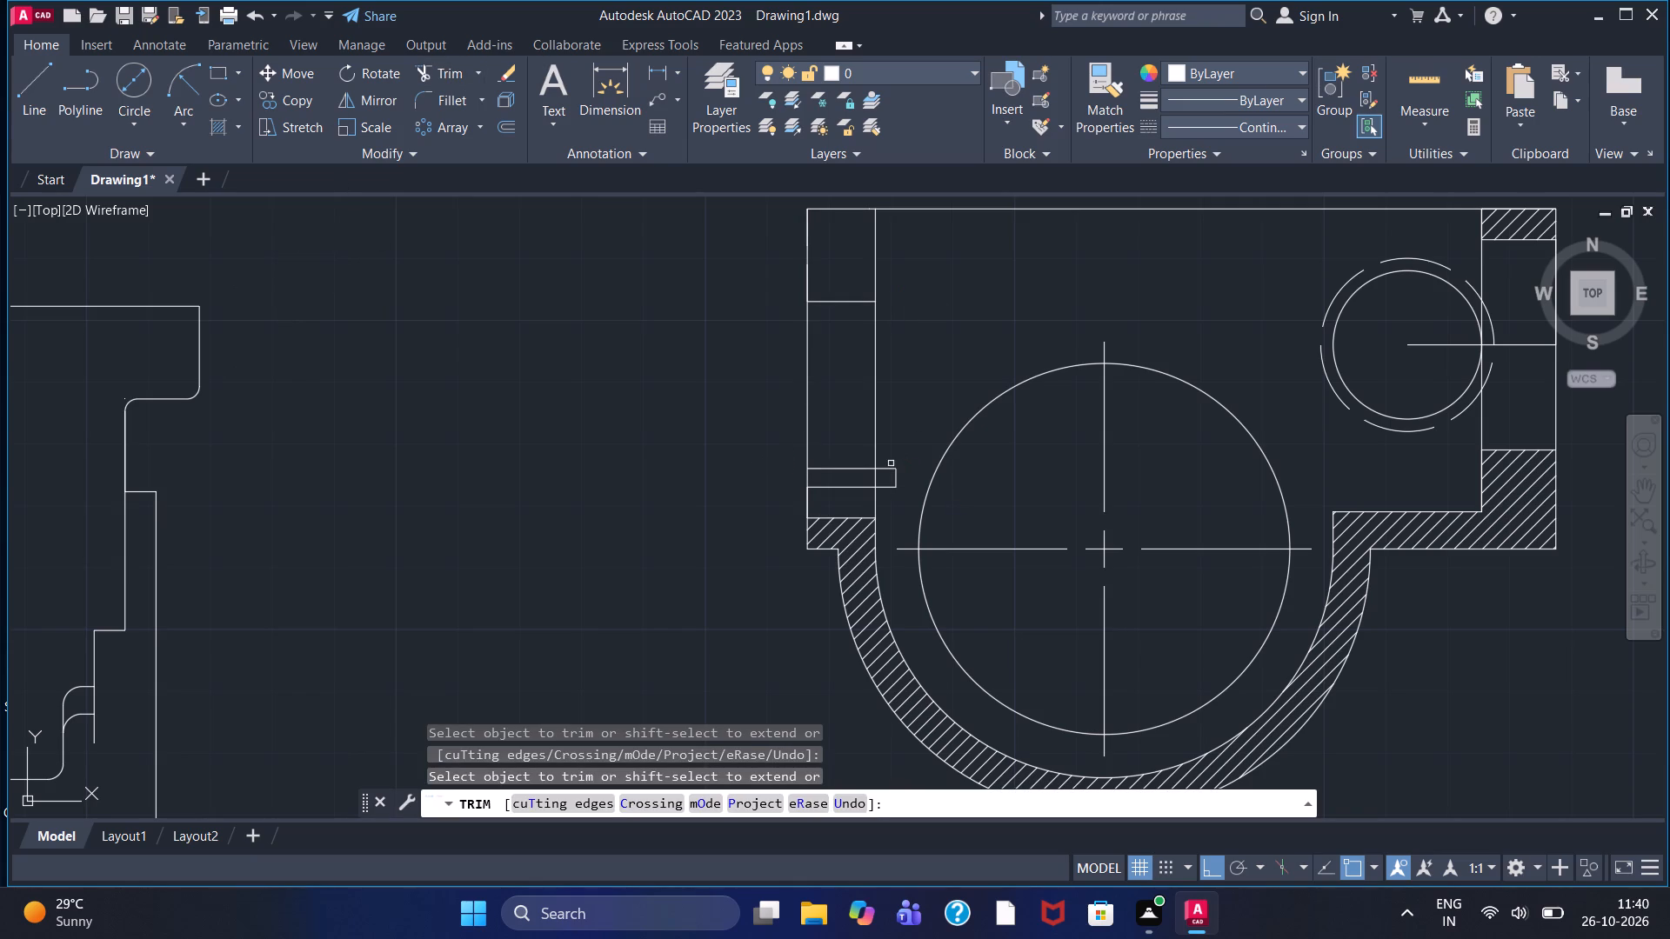
left_click(891, 469)
left_click(895, 478)
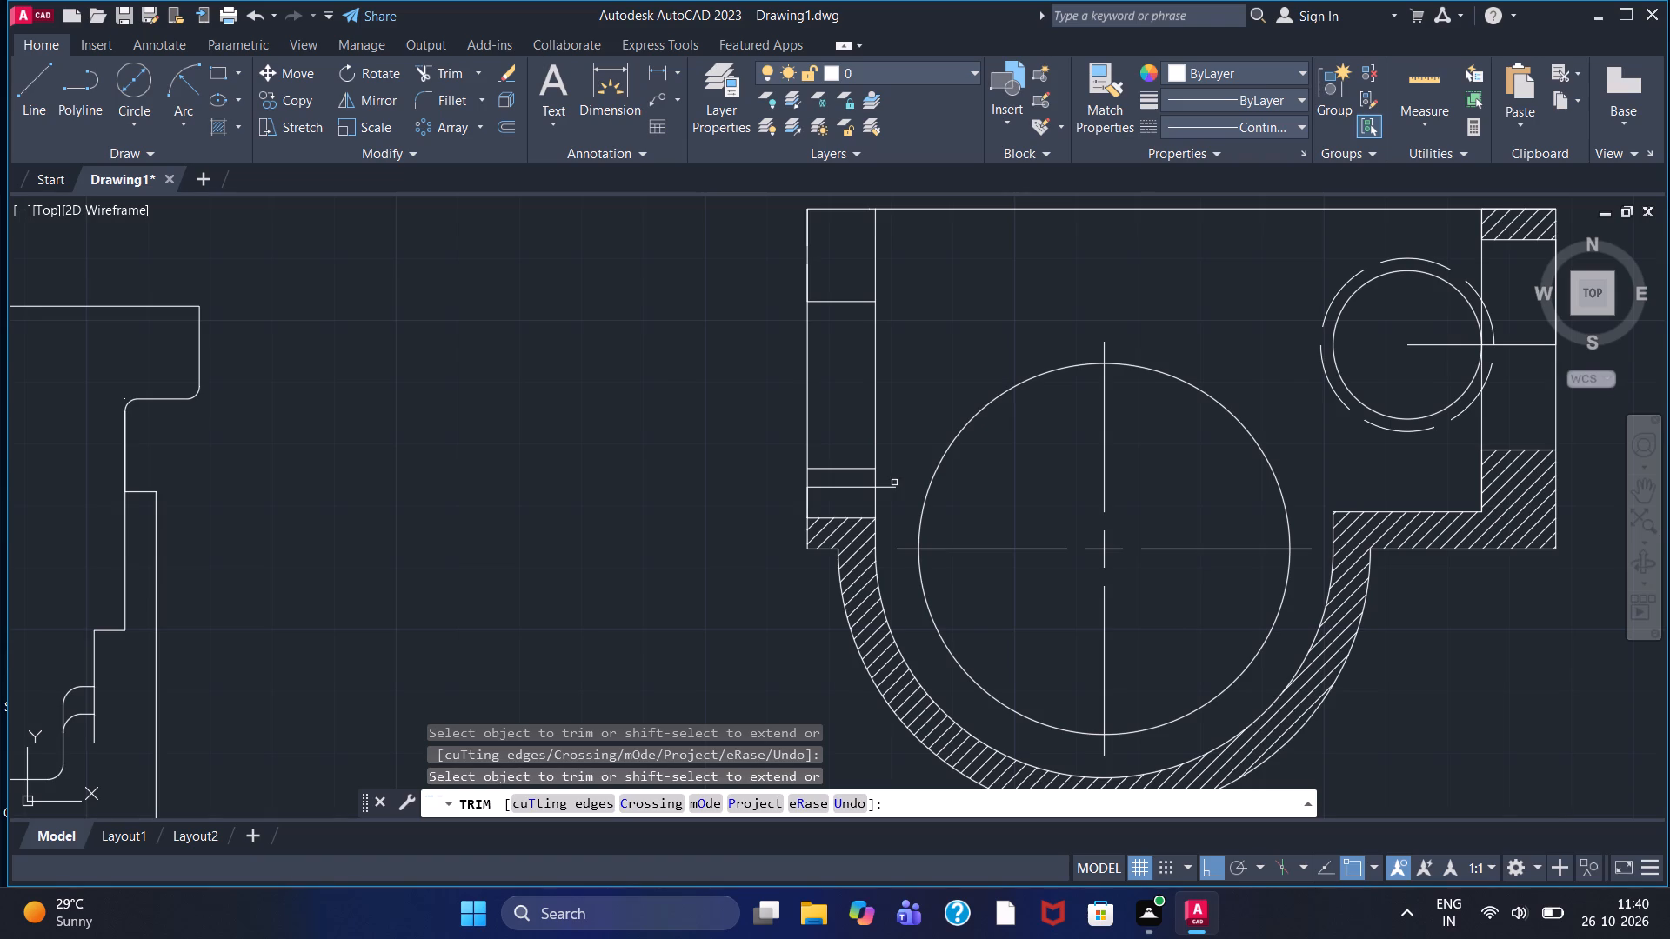
left_click(892, 486)
Hatch the left wall's top block and the 3-unit-high strip above its lower flange.
left_click(216, 130)
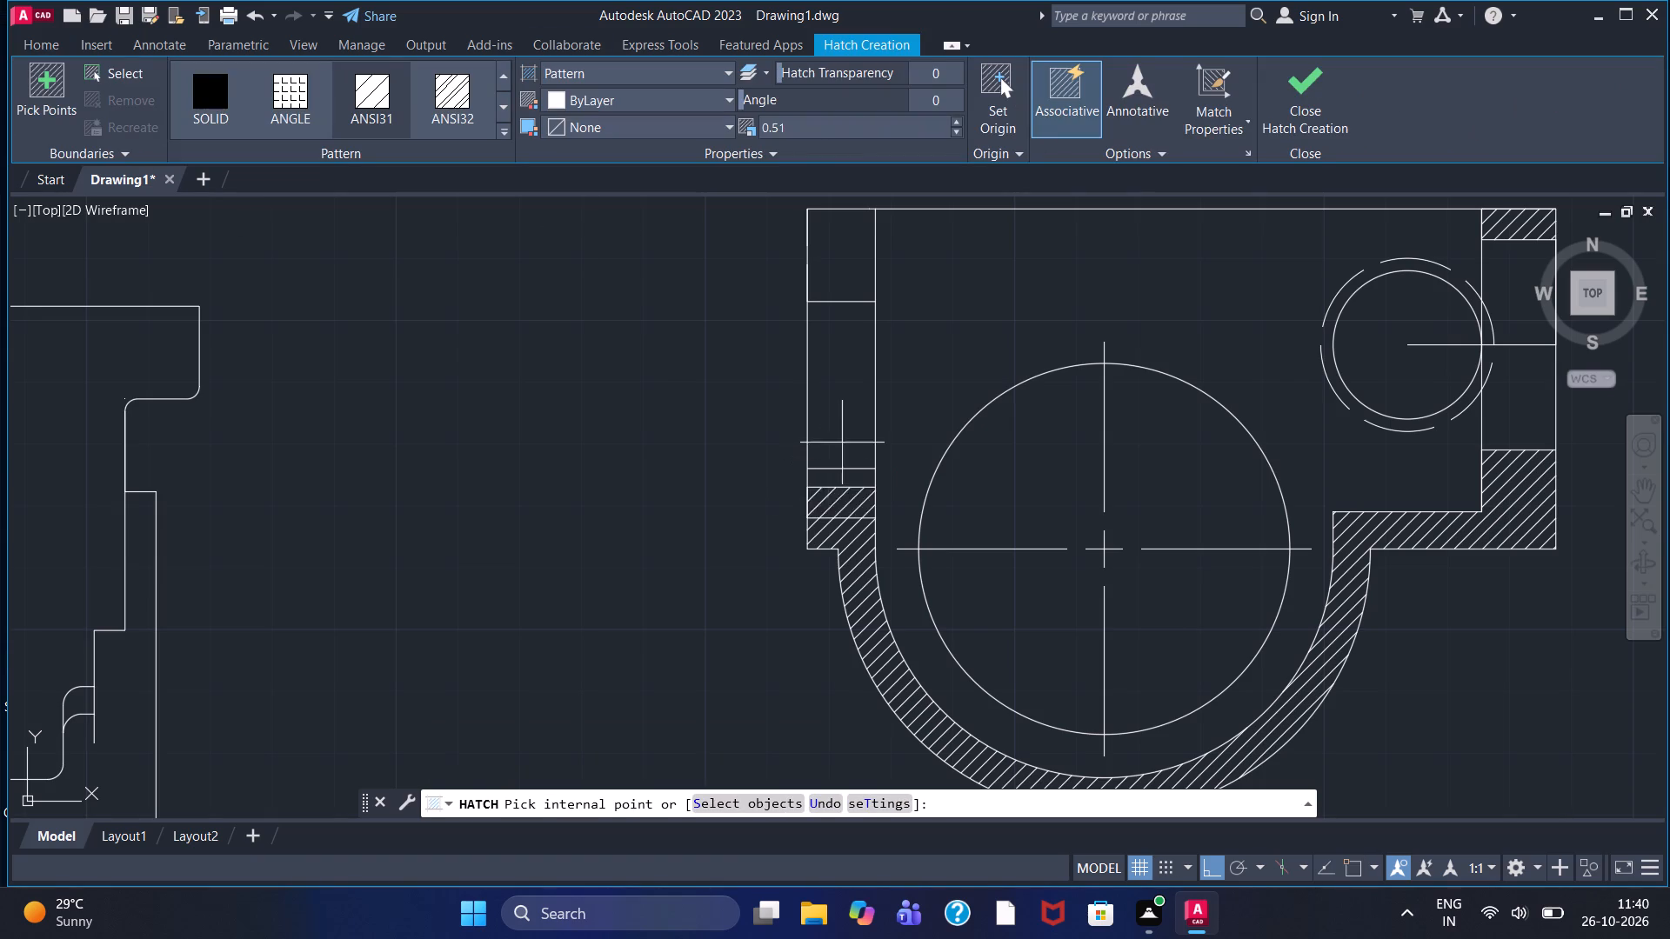
left_click(853, 241)
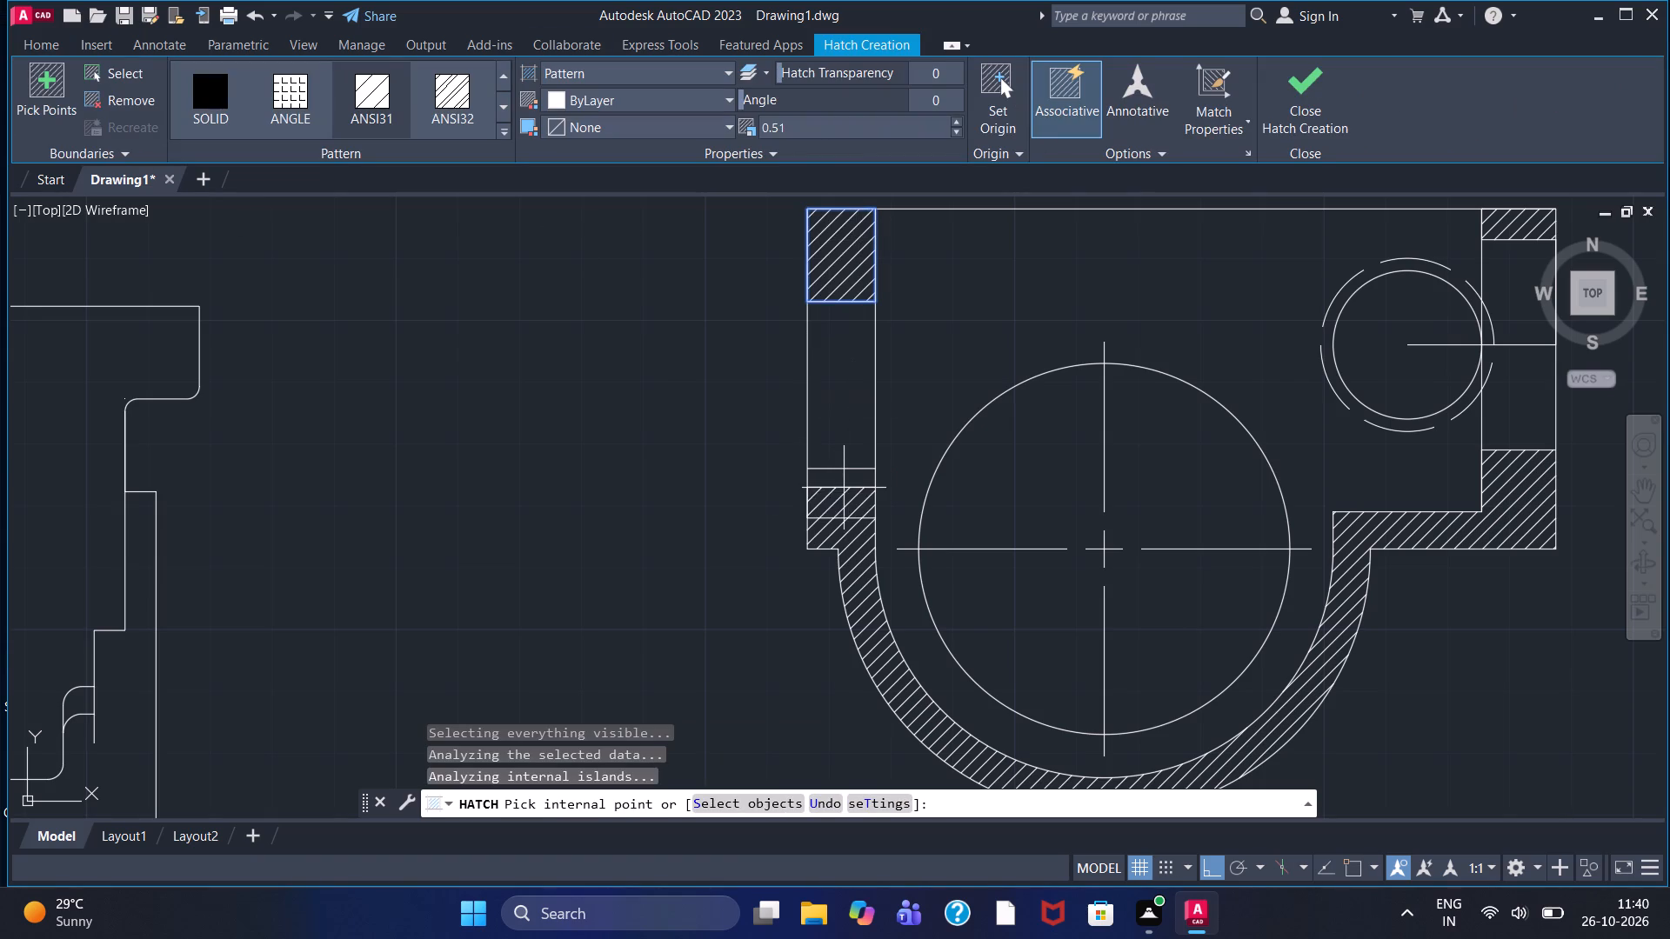
left_click(848, 483)
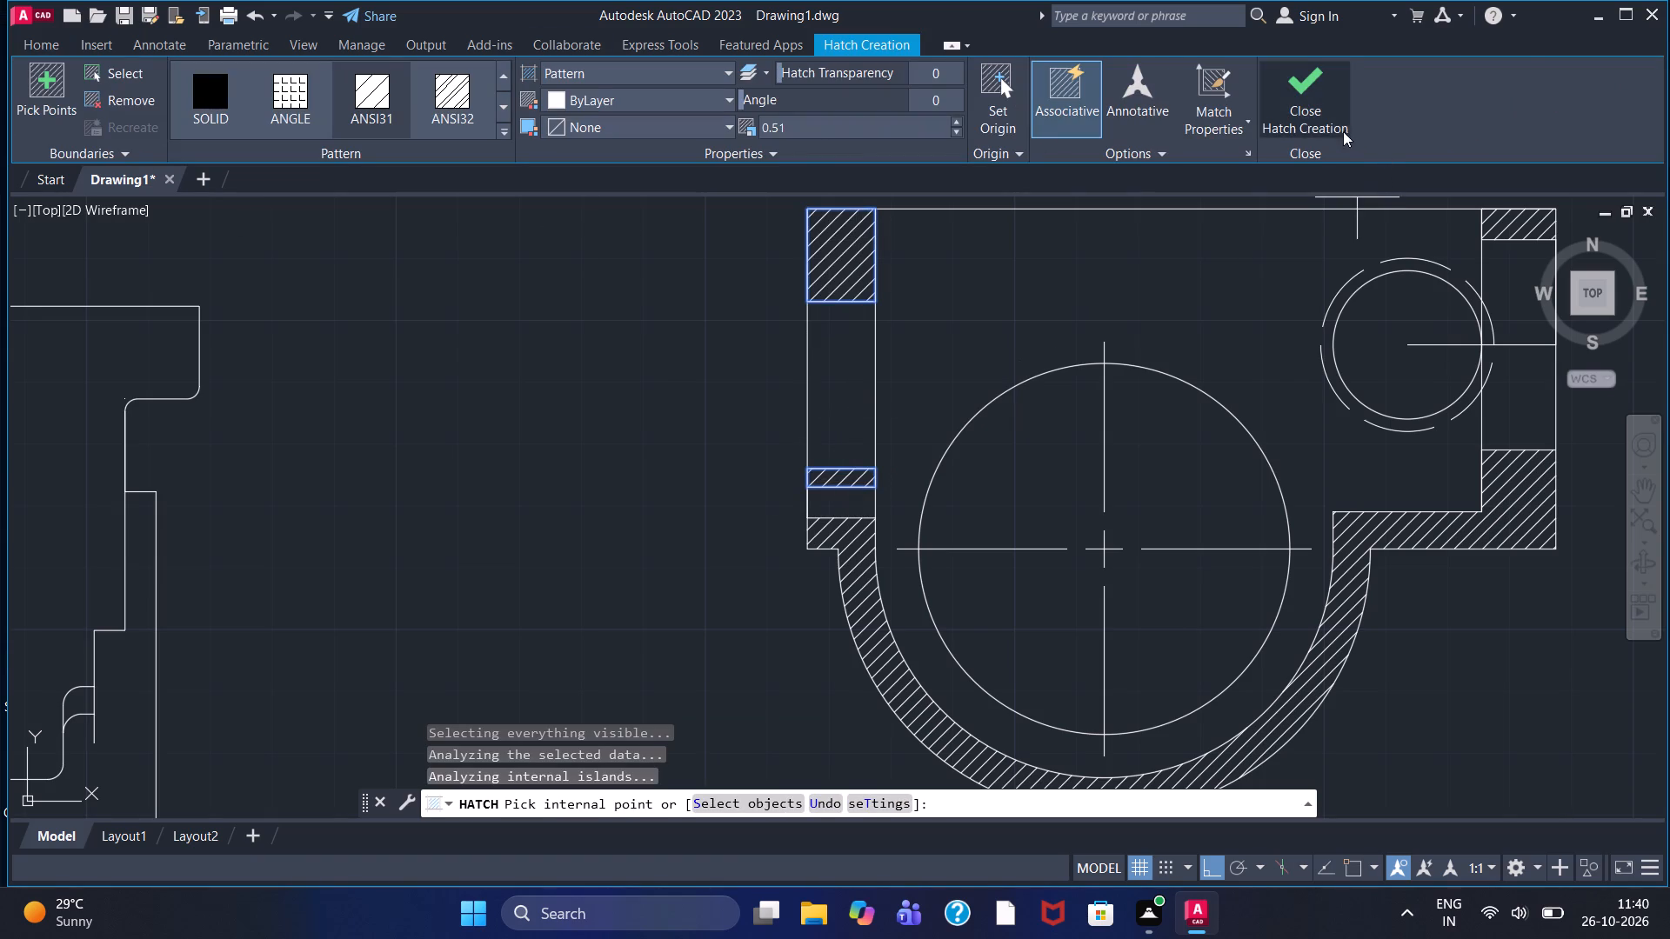
left_click(1290, 120)
In the empty space below the existing views, draw a closed rectangle 20 wide and 112 high with connected lines.
scroll(877, 377, "down", 1)
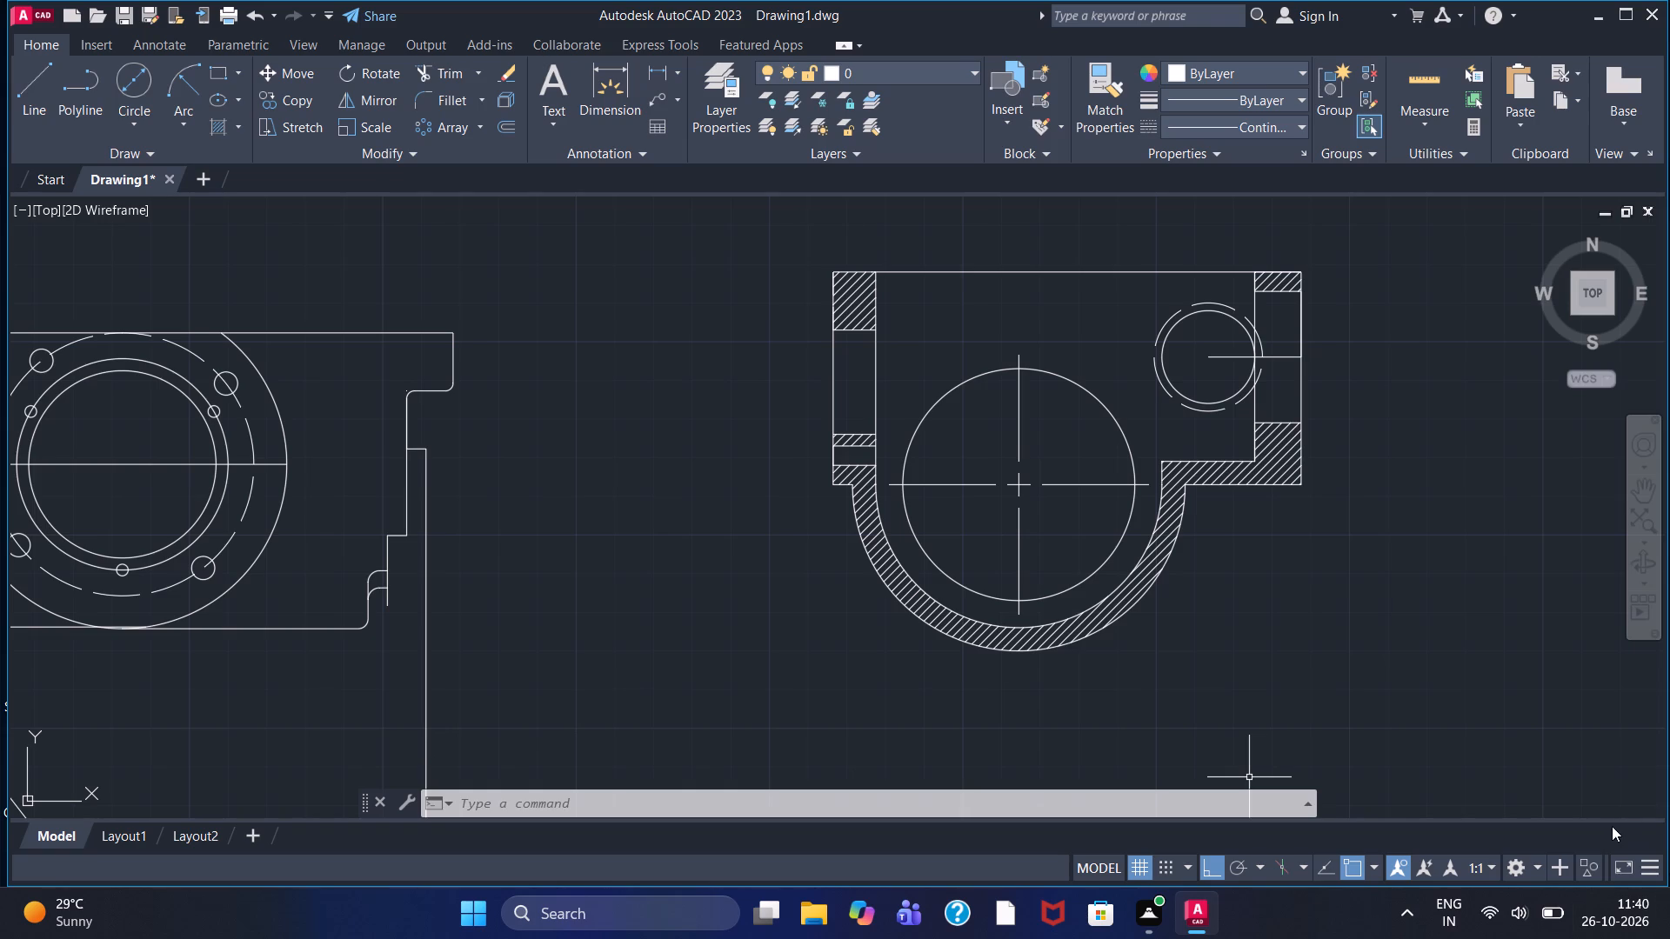
scroll(1473, 661, "down", 1)
scroll(1393, 643, "down", 1)
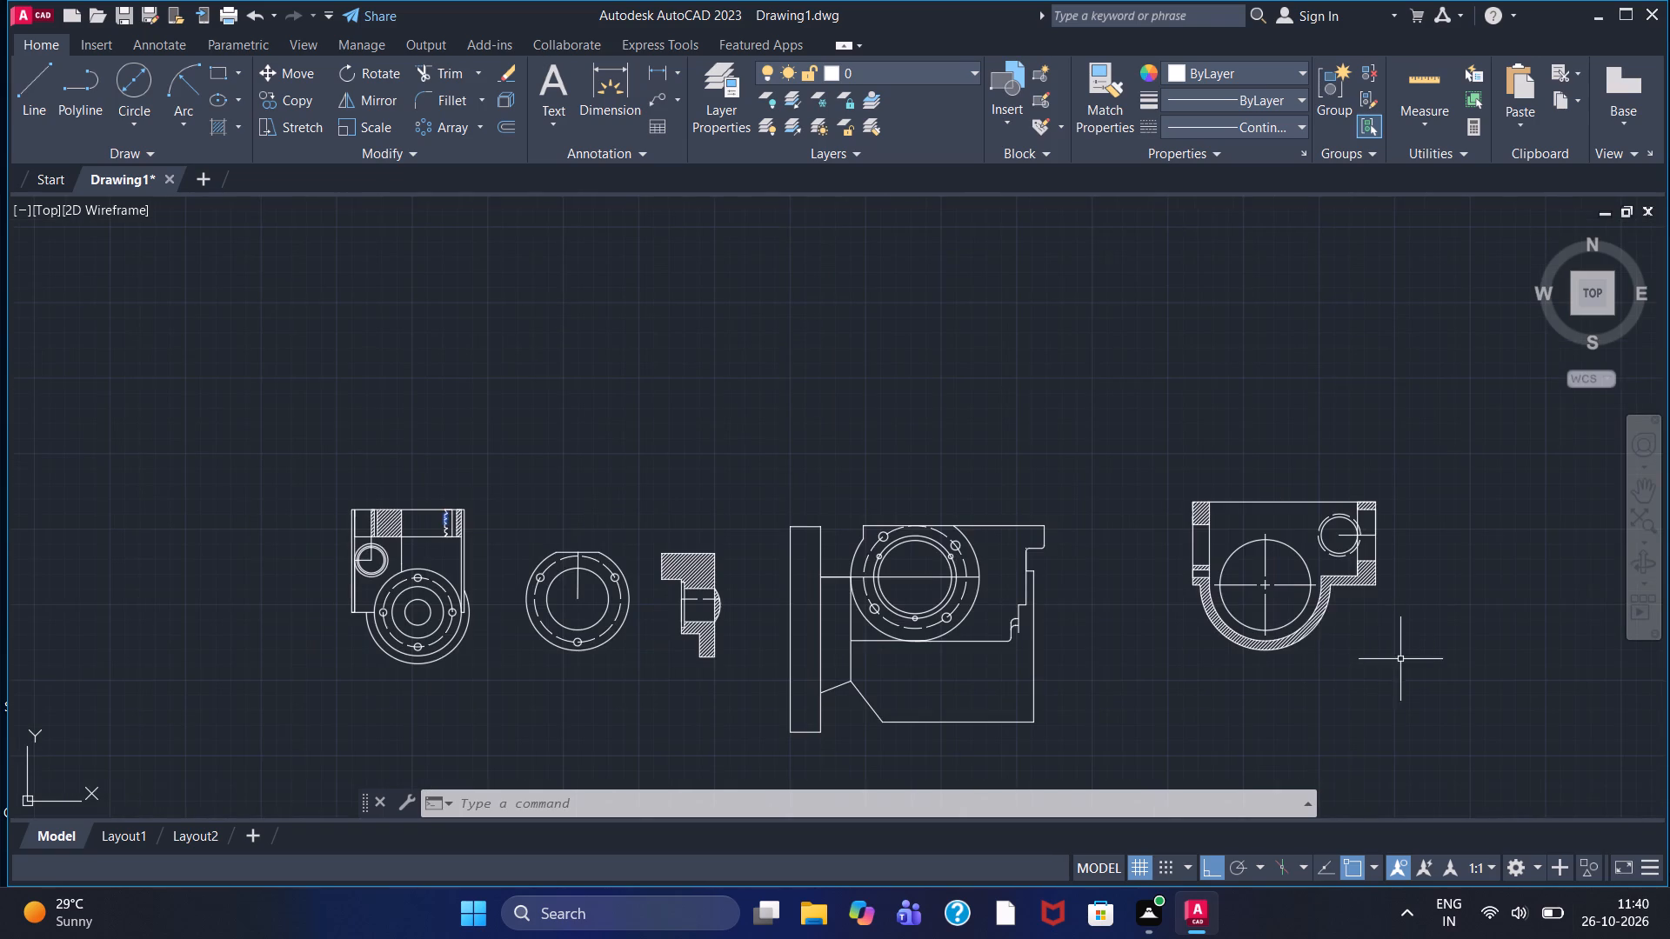
middle_click_drag(1399, 661, 1154, 520)
scroll(1140, 523, "down", 1)
middle_click_drag(989, 632, 982, 513)
scroll(563, 552, "up", 1)
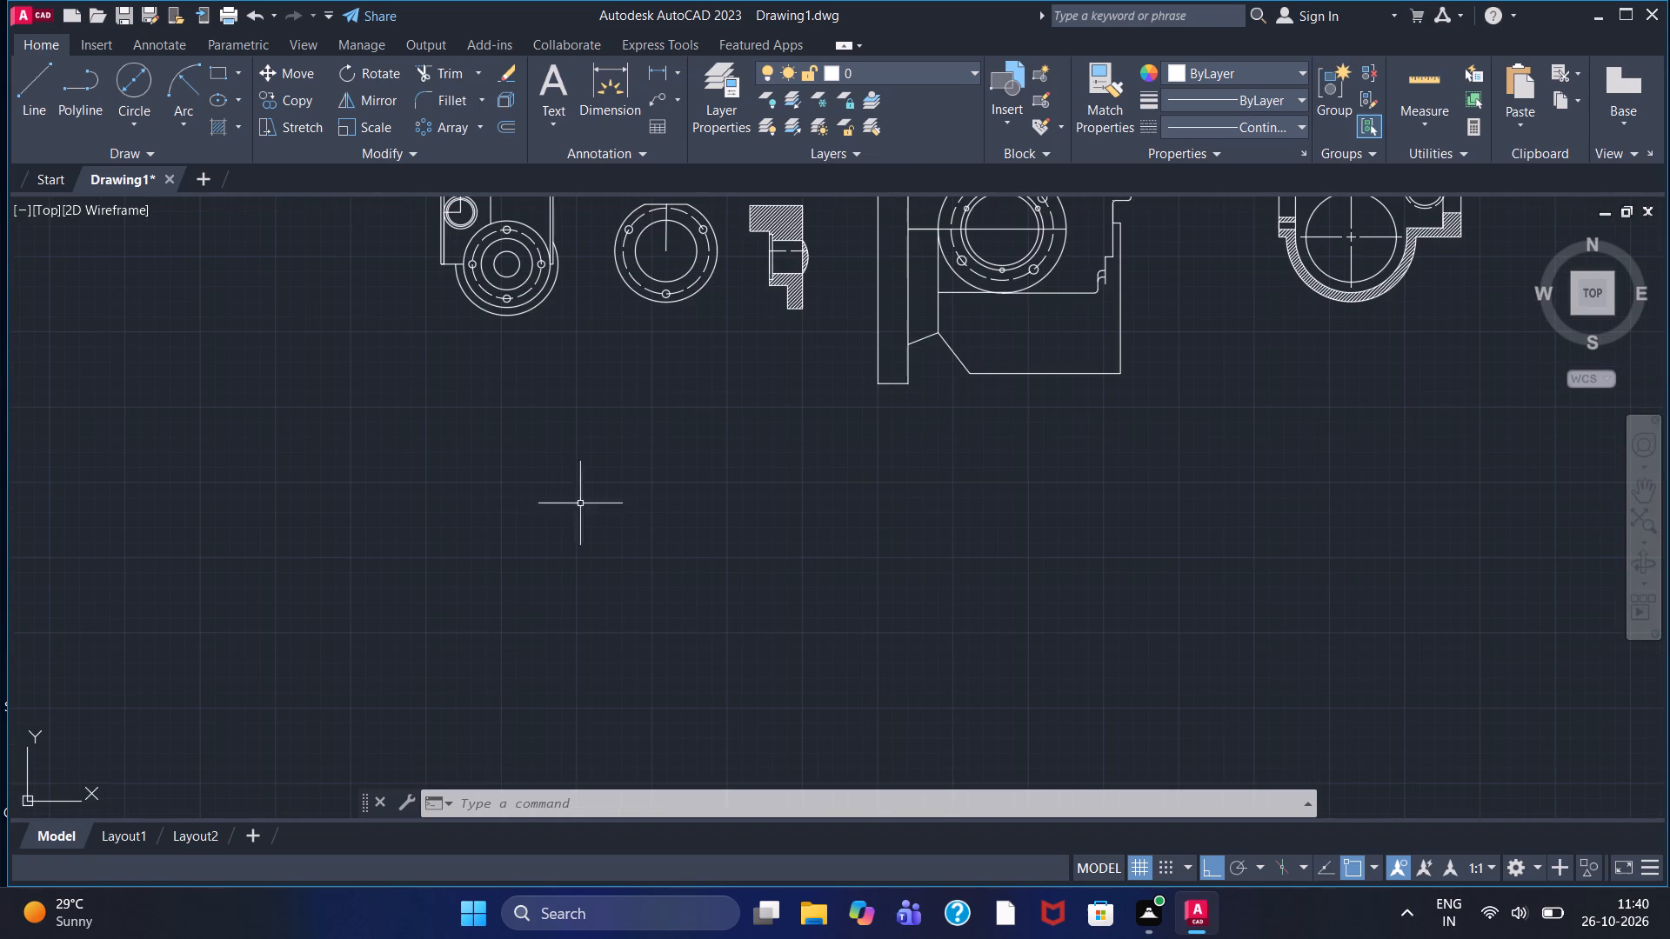
left_click(26, 89)
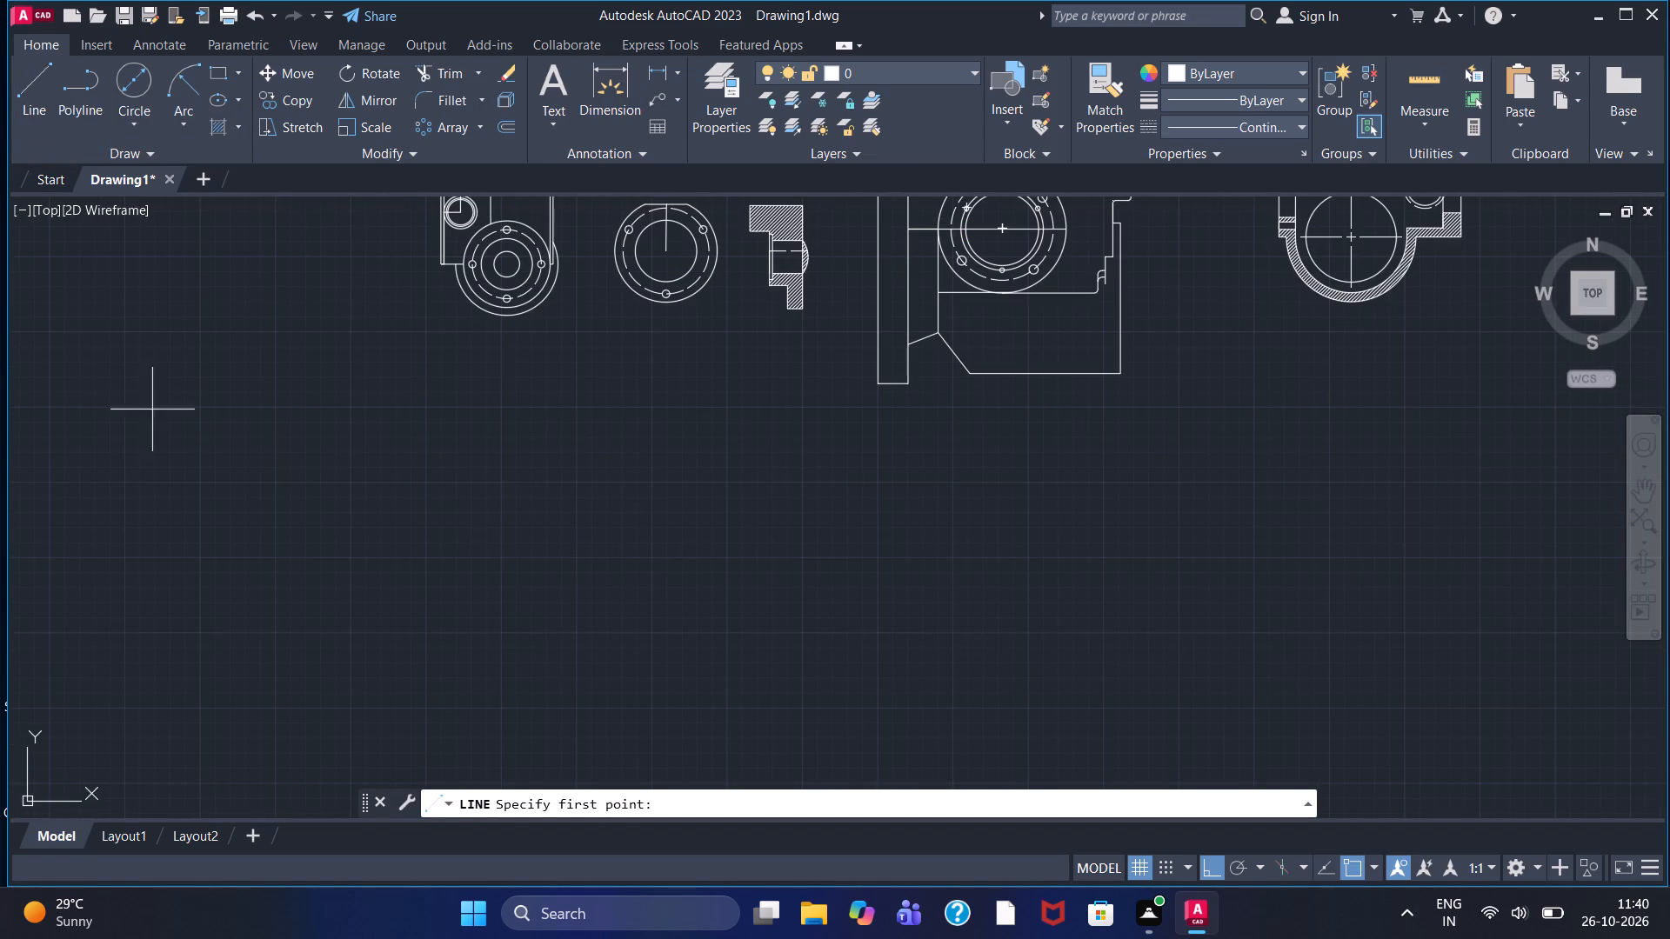
left_click(511, 467)
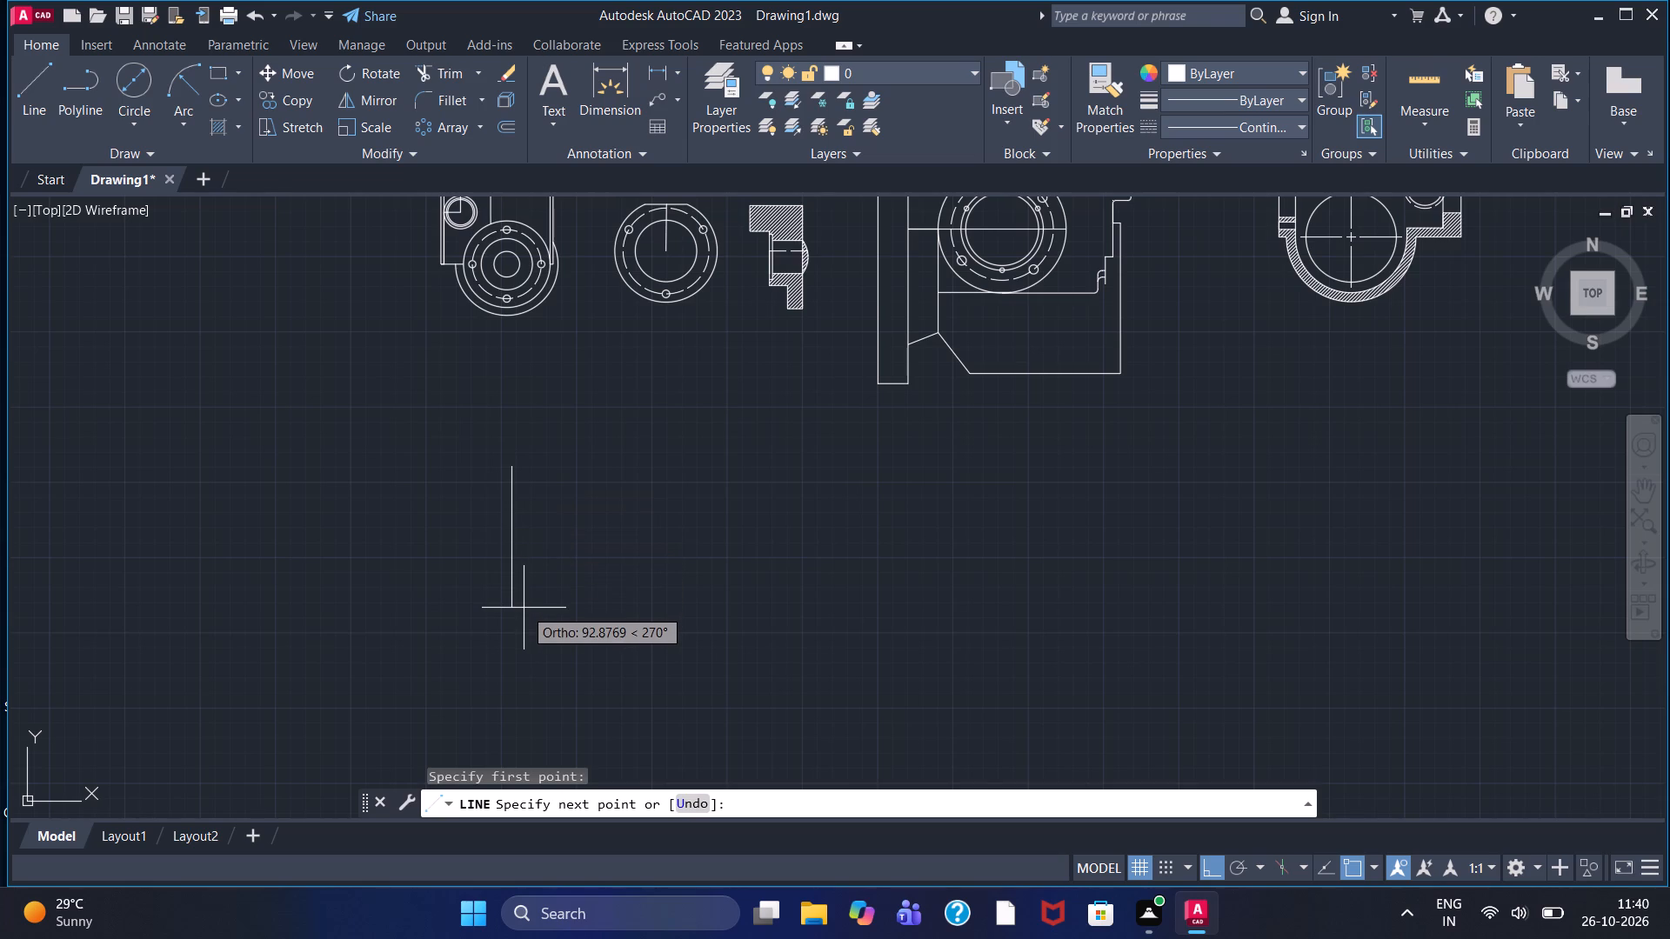
key("1")
key("1")
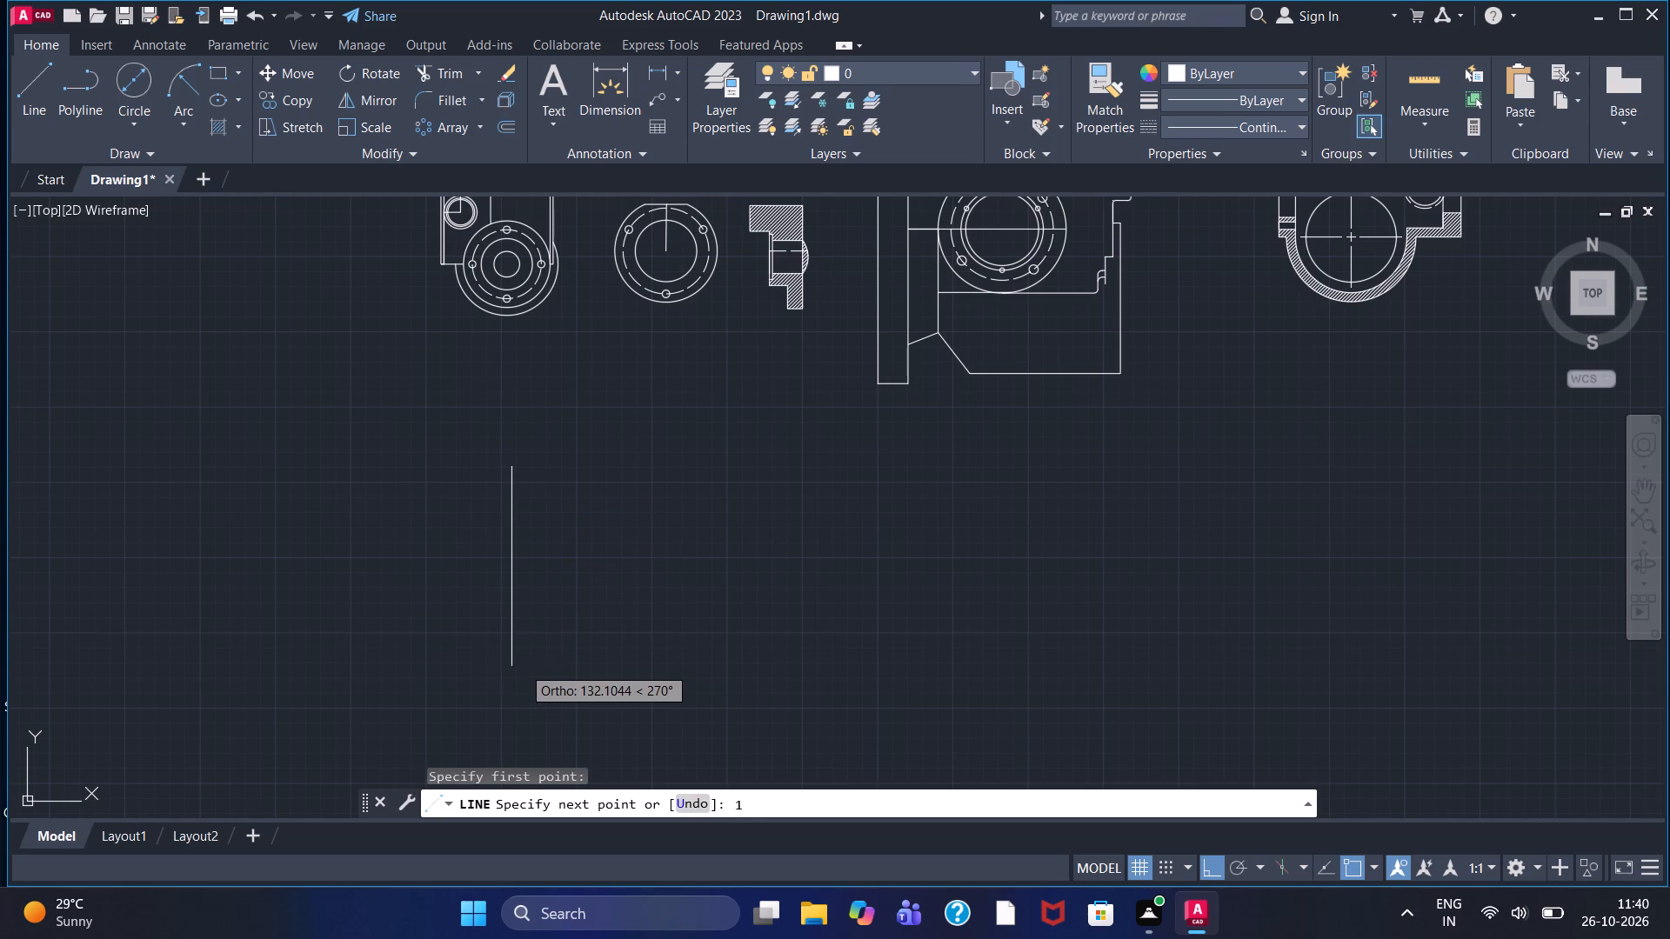
key("2")
key("Return")
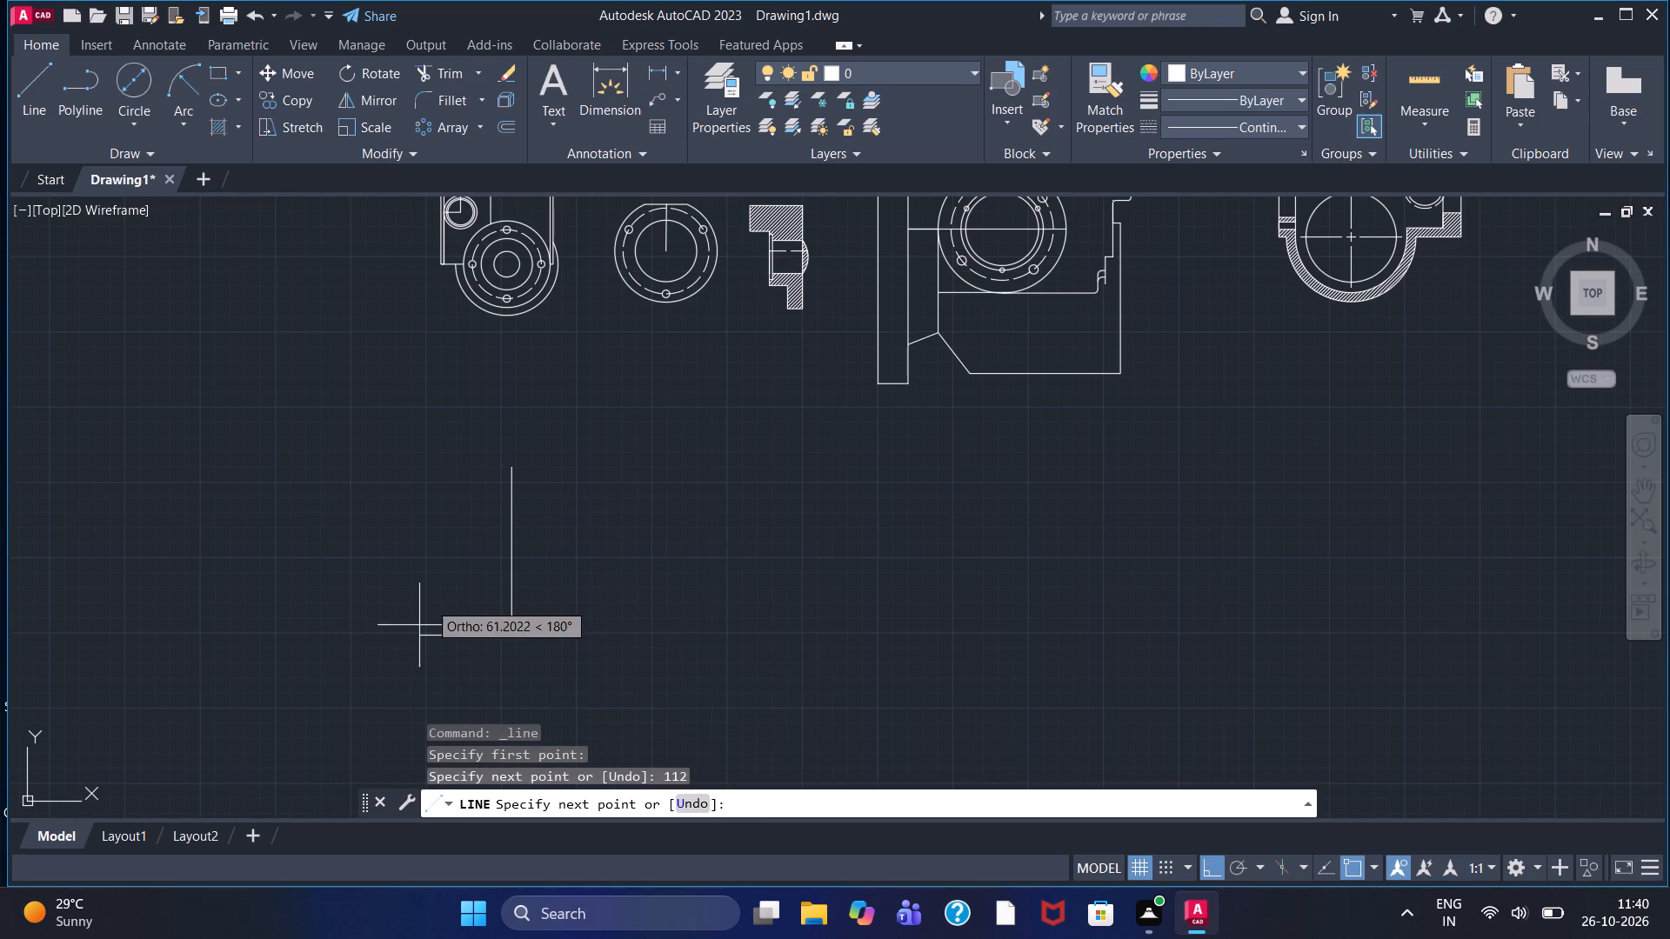
scroll(520, 591, "up", 3)
scroll(591, 633, "down", 1)
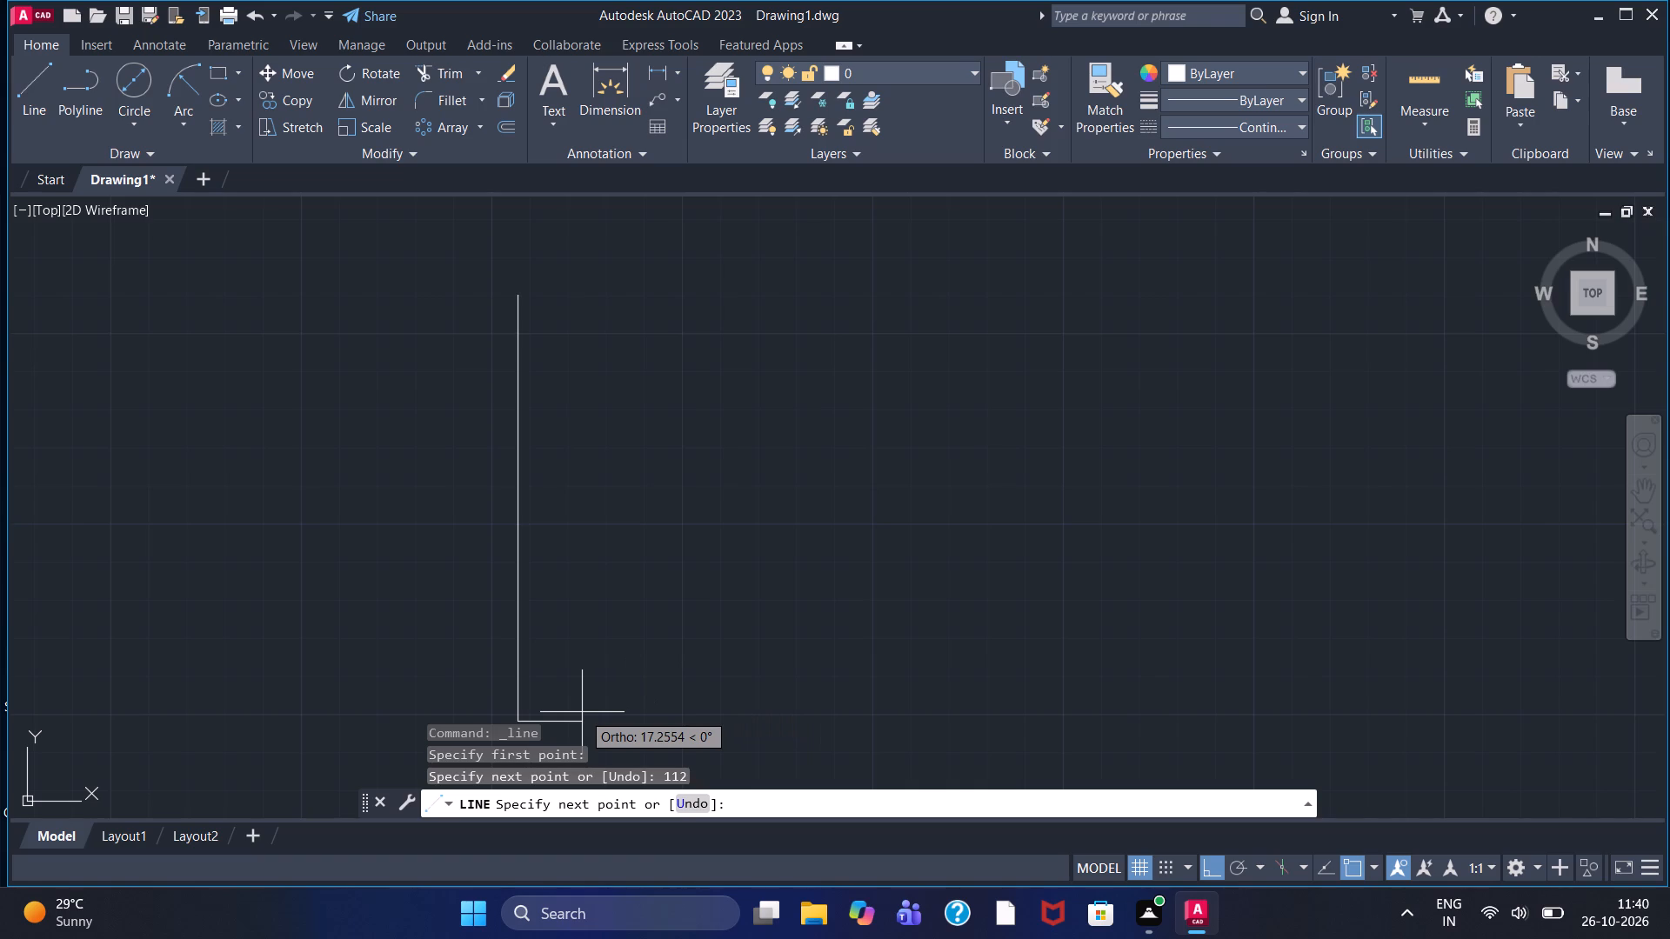
type("20")
key("Return")
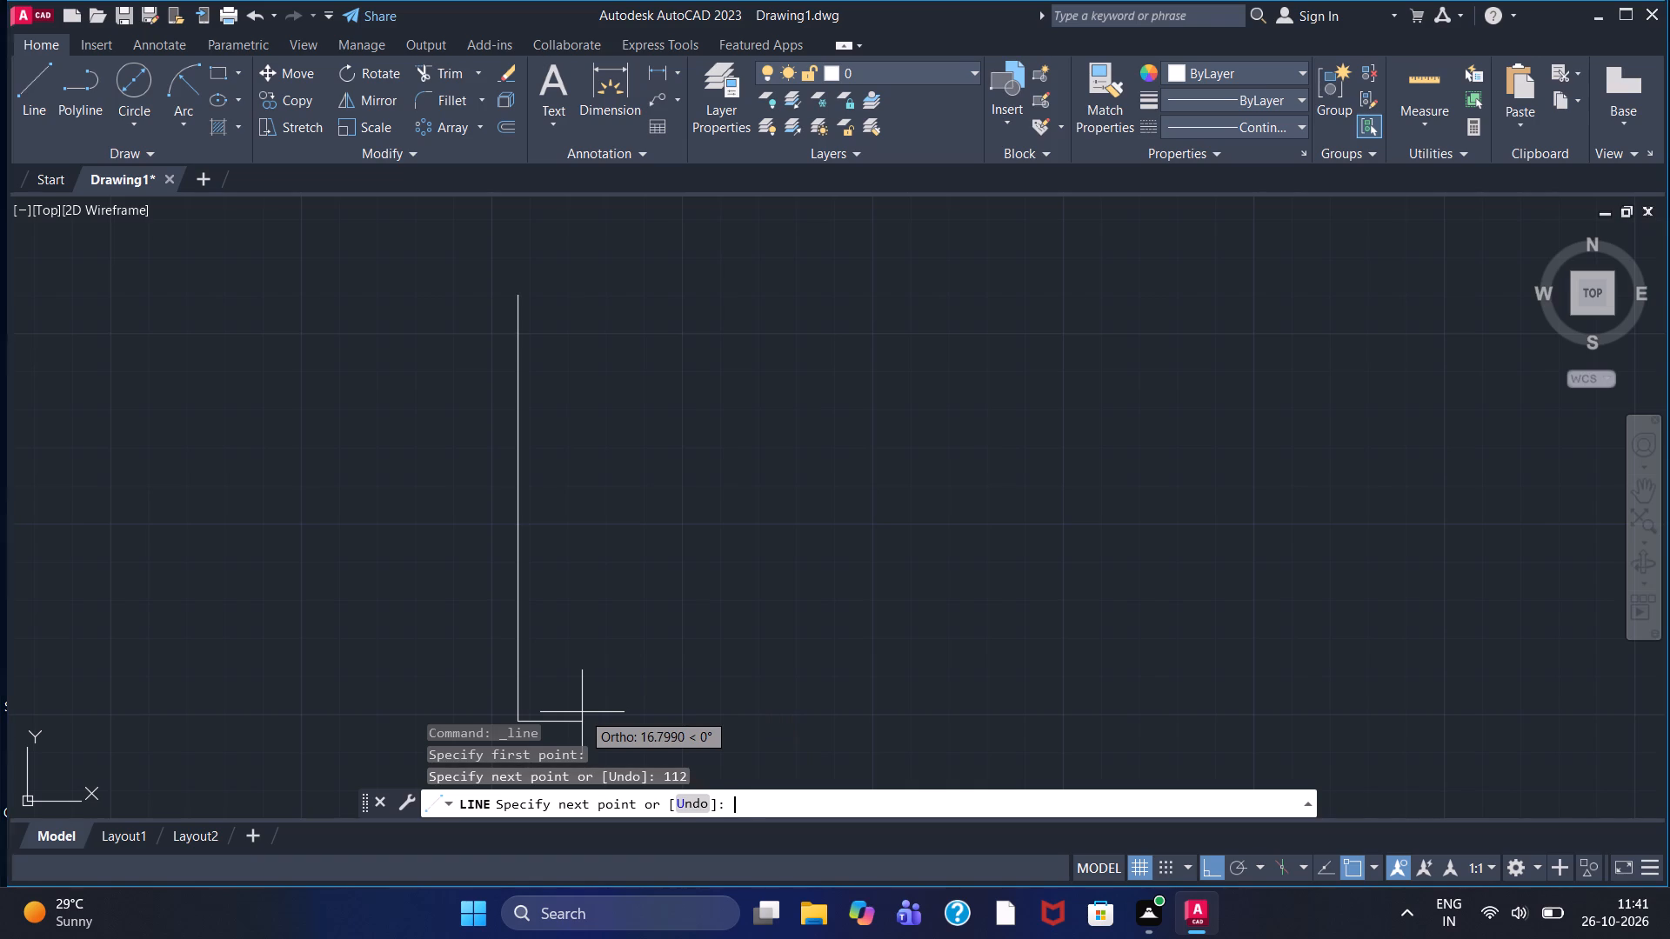
type("11")
key("2")
key("Return")
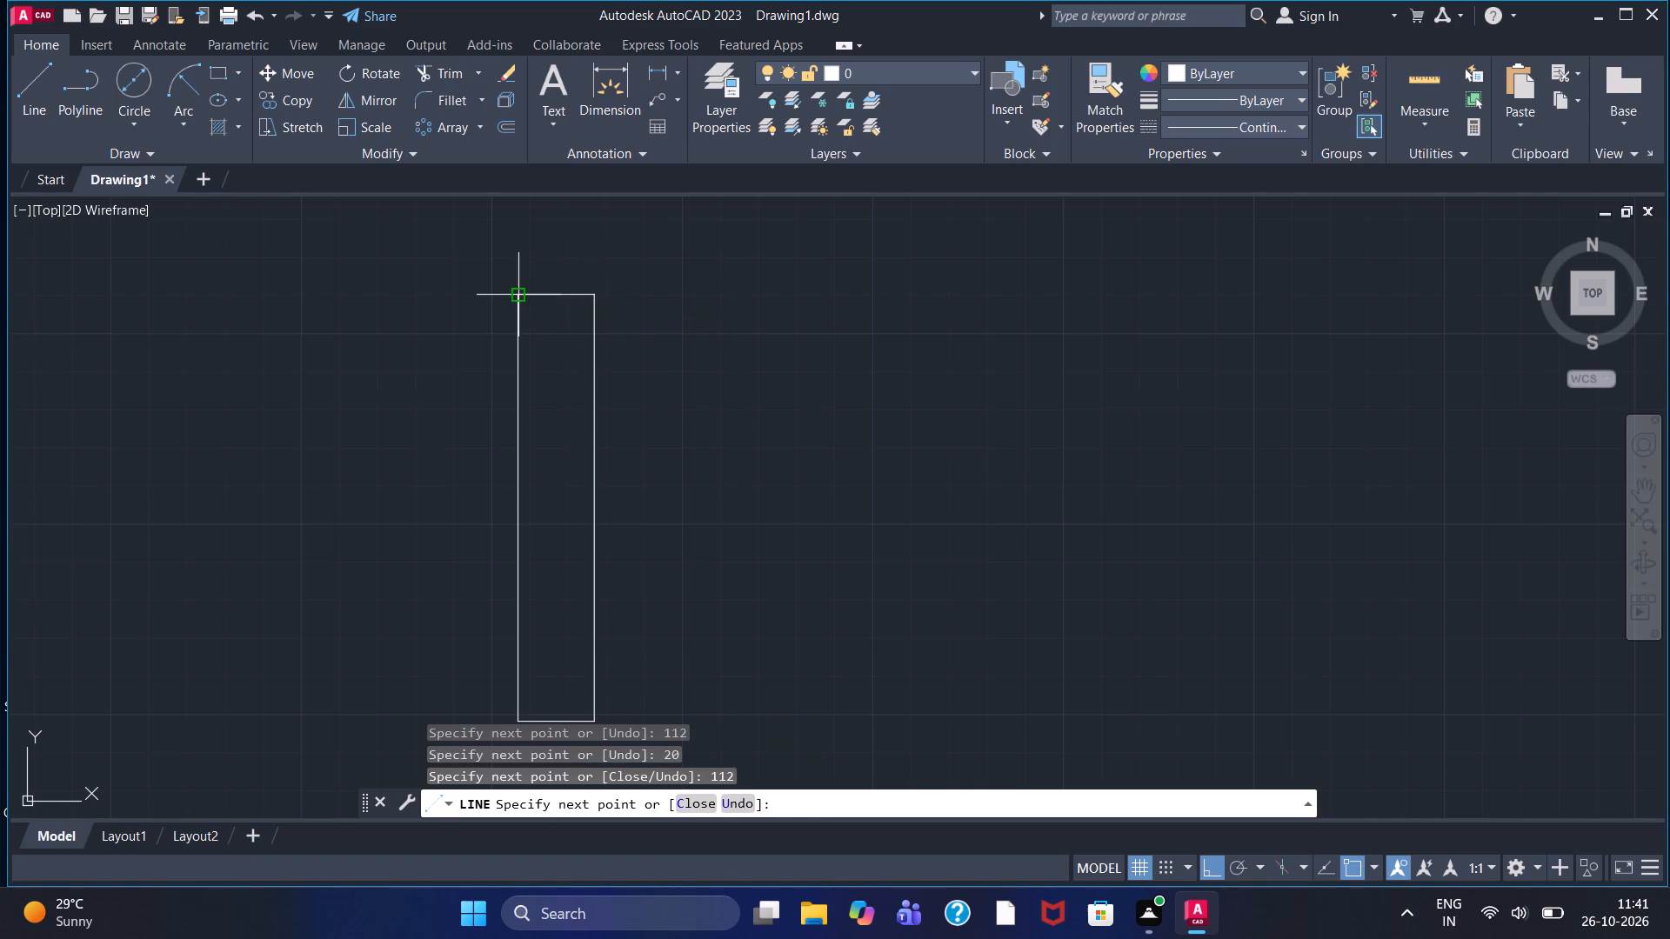
left_click(515, 295)
right_click(515, 295)
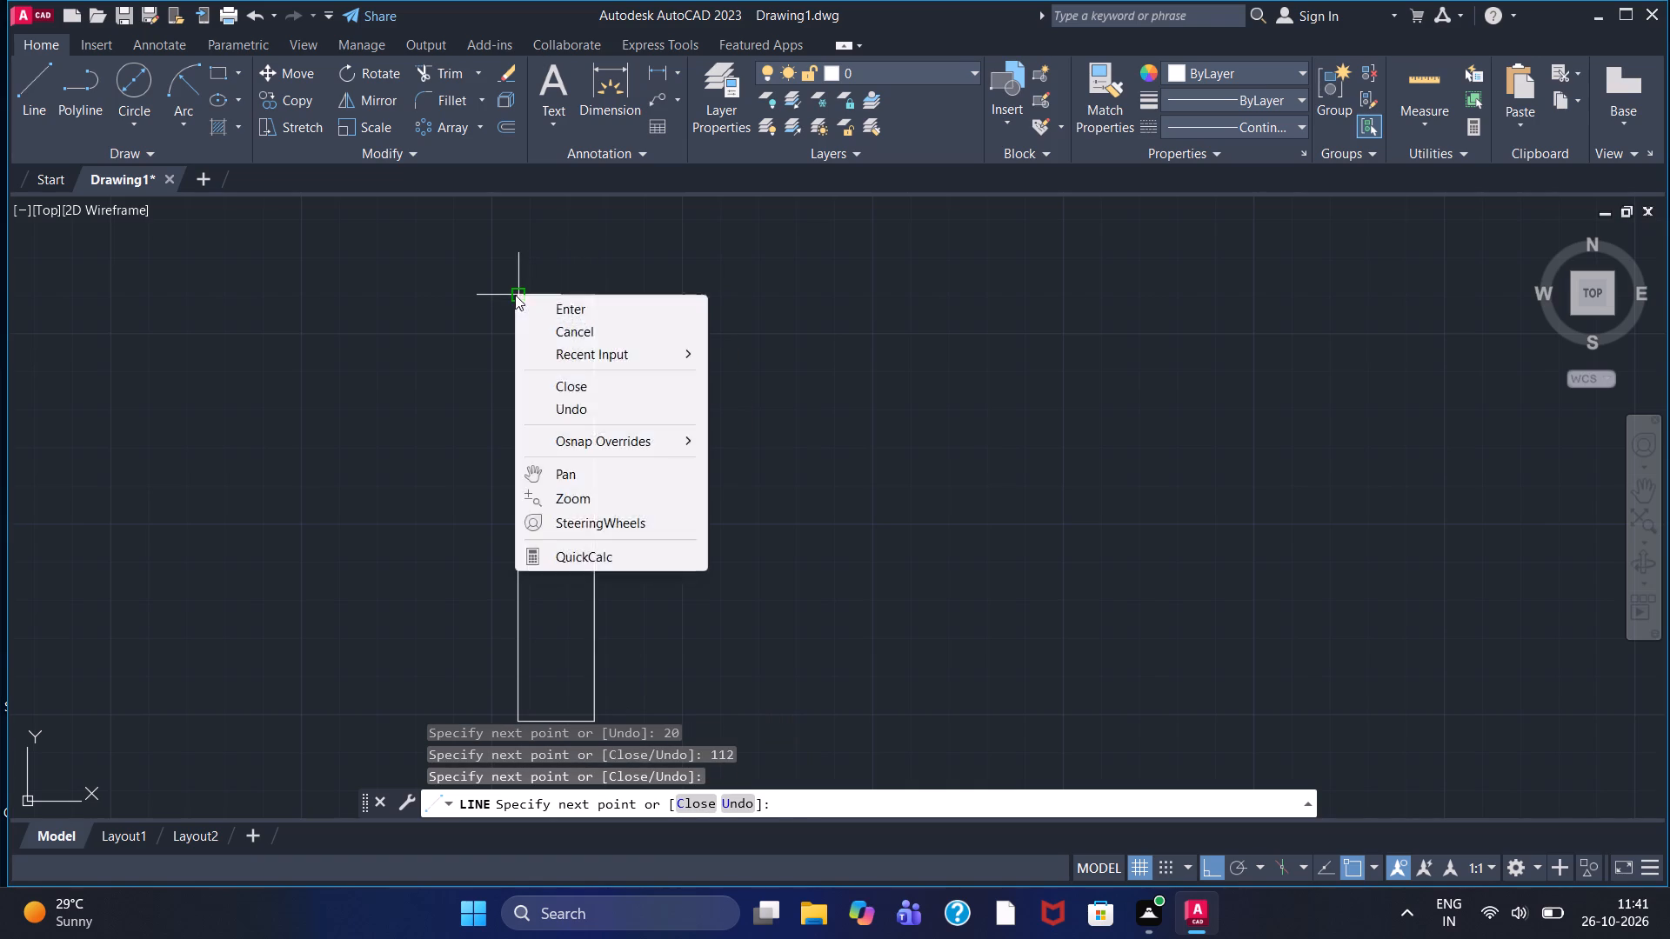
left_click(574, 308)
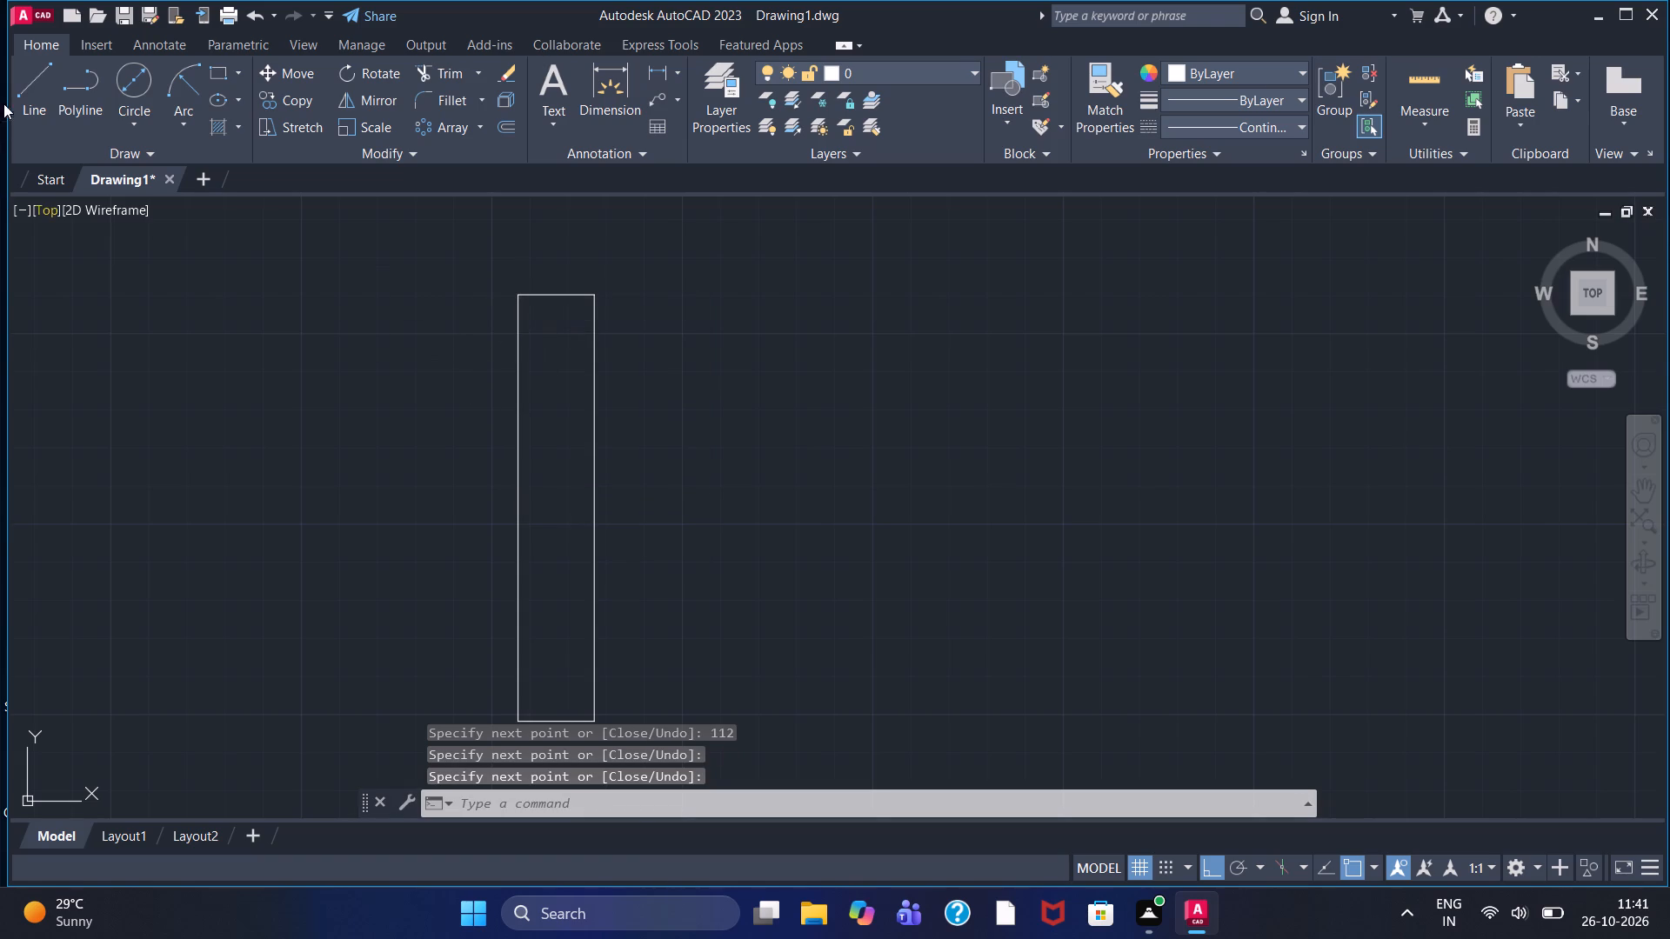
Draw connected lines across the rectangle's lower part: two horizontals extending past both sides, joined by a vertical beyond its right edge.
left_click(34, 83)
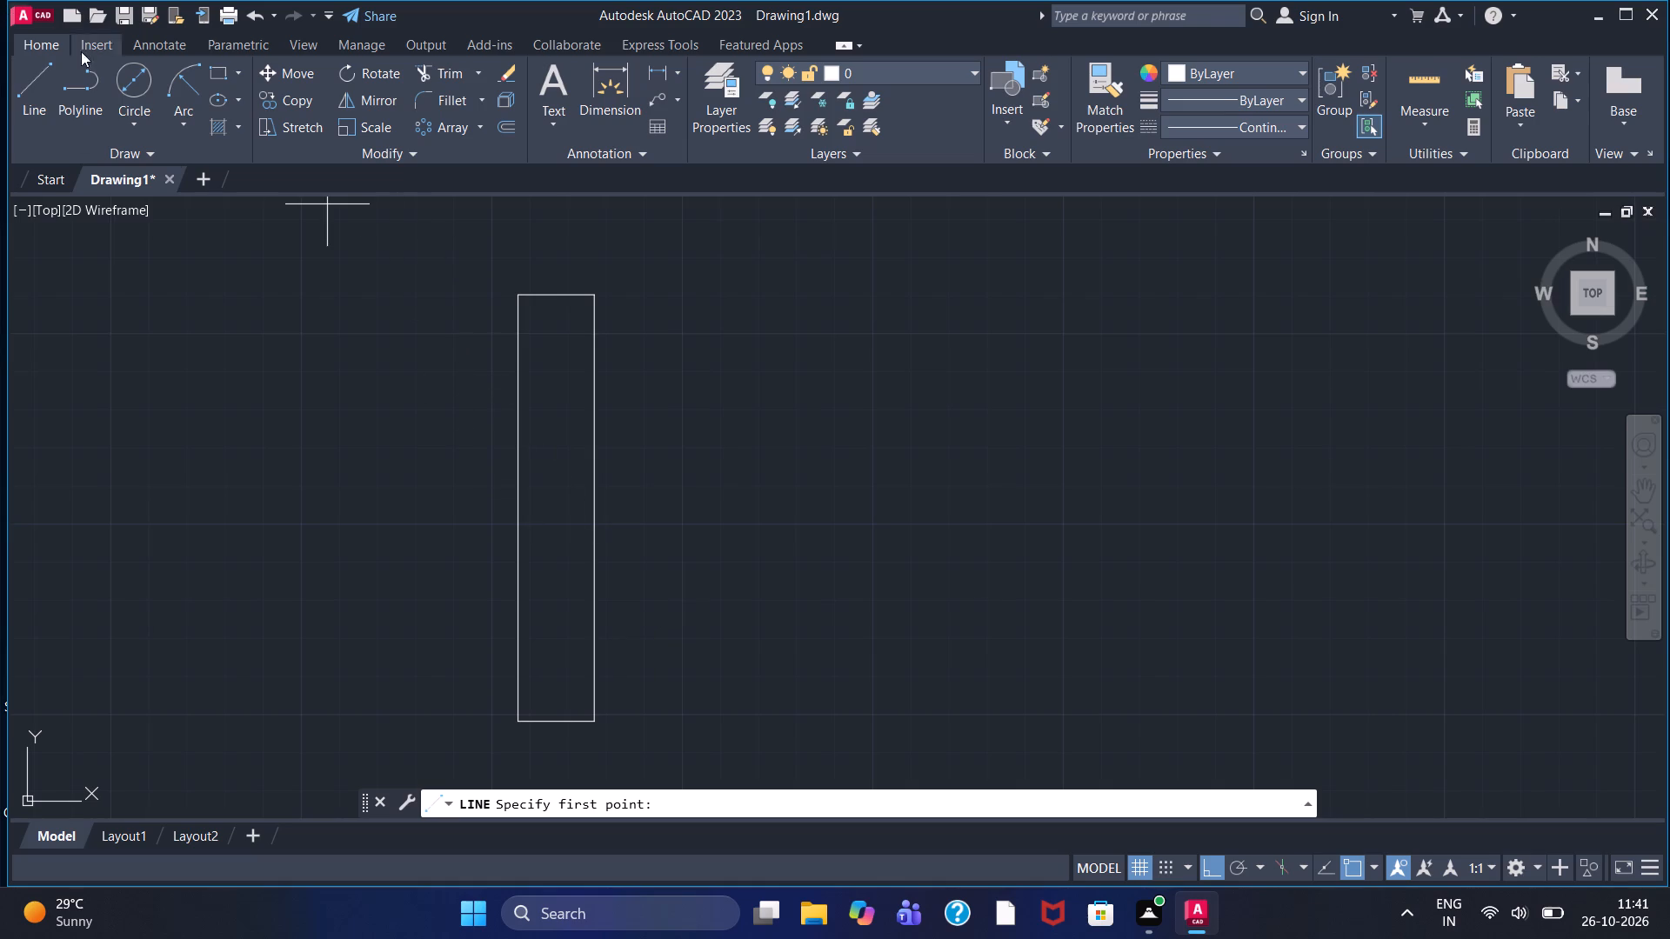
left_click(39, 96)
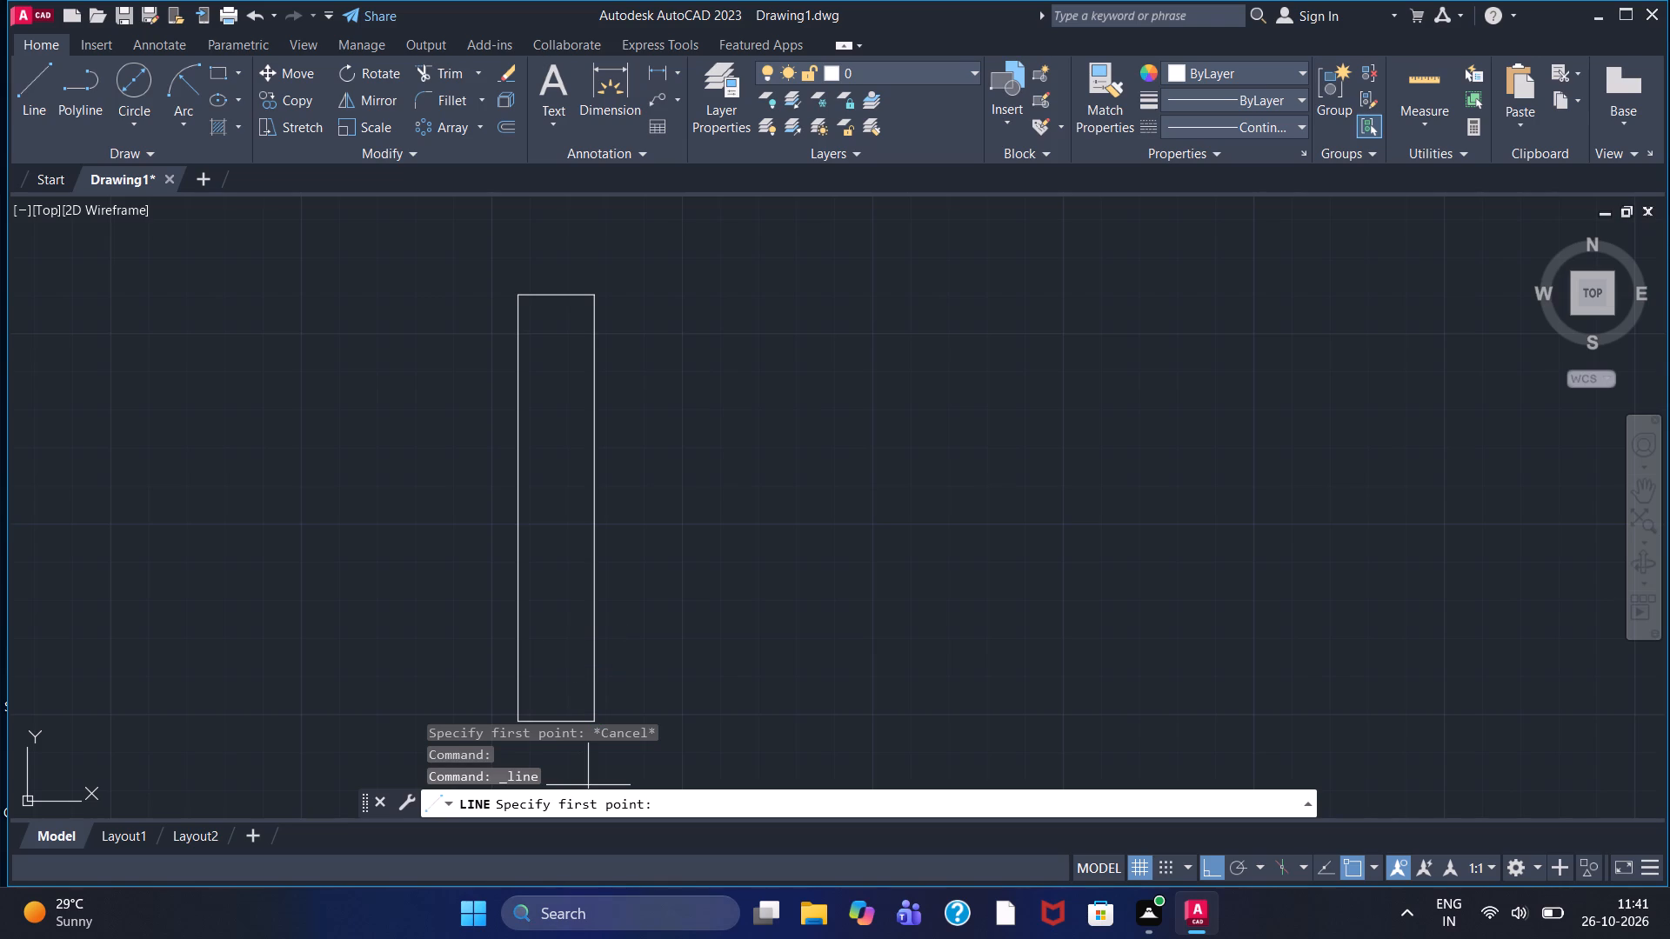
middle_click_drag(496, 638, 474, 567)
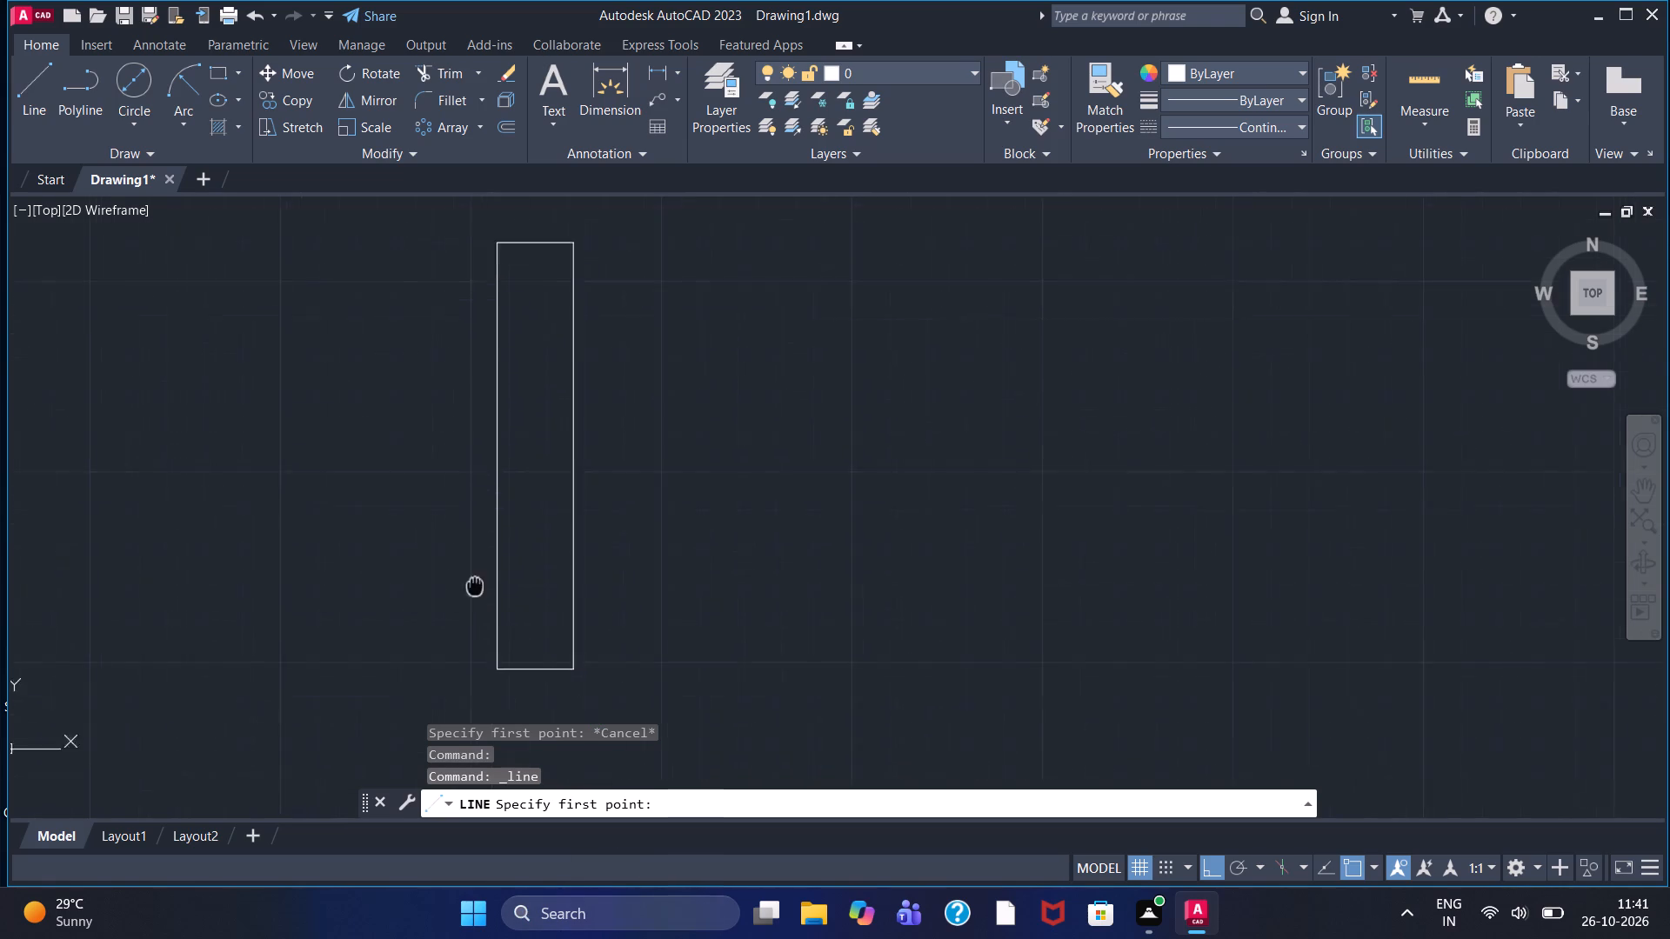
middle_click_drag(474, 567, 474, 507)
left_click(476, 543)
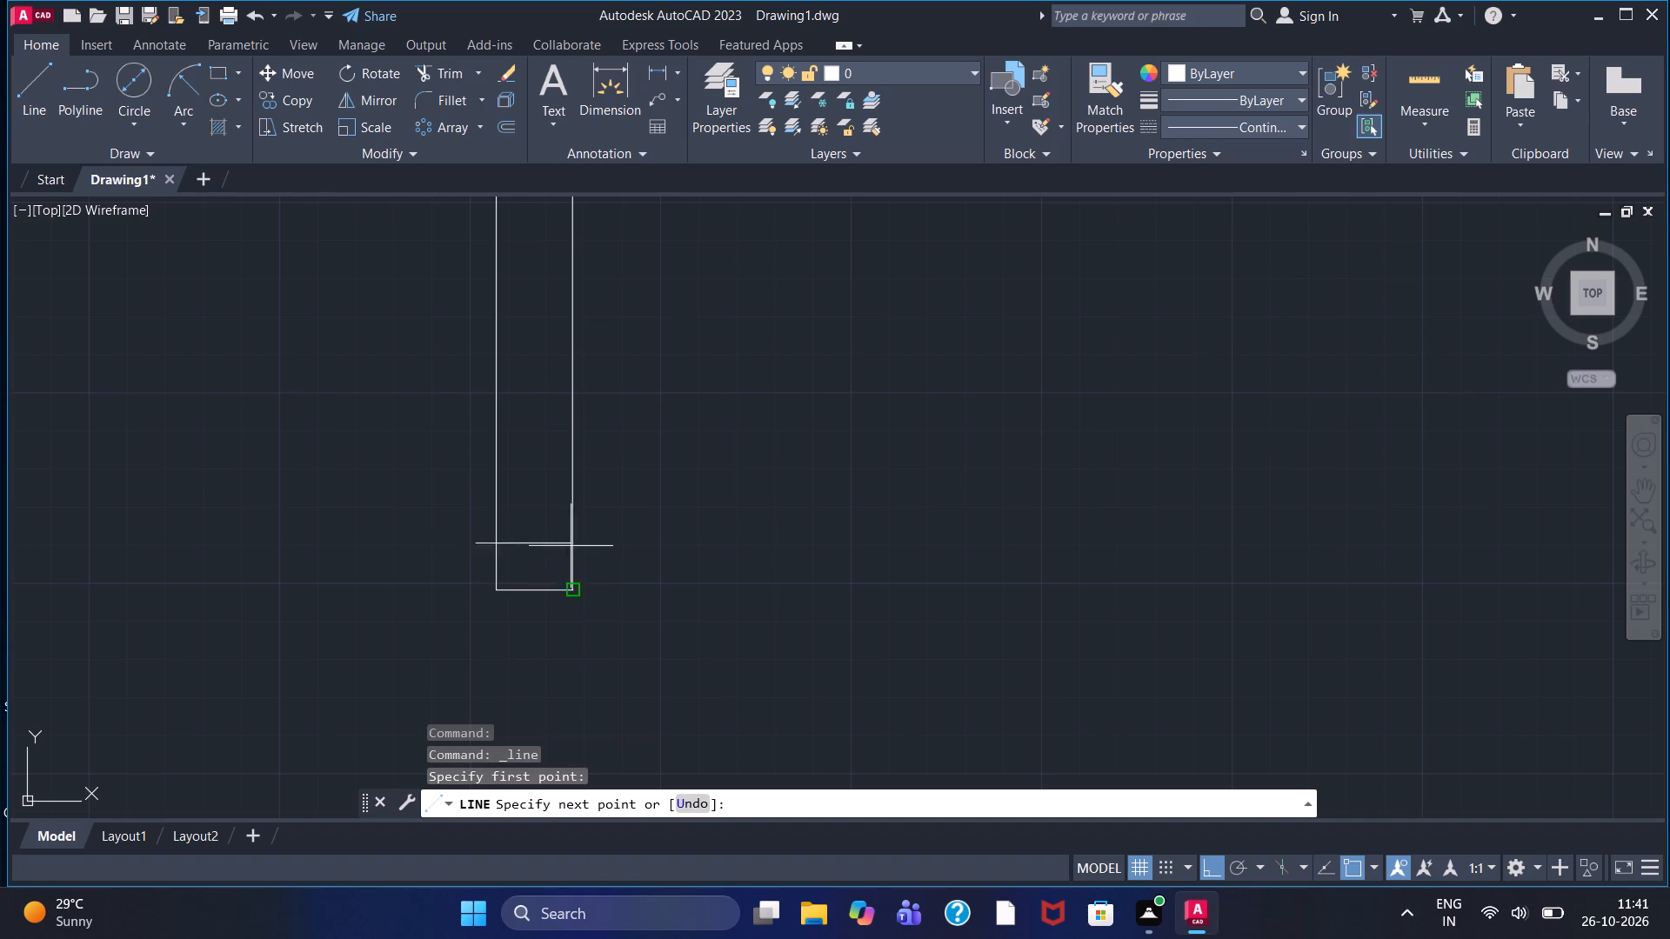
left_click(603, 547)
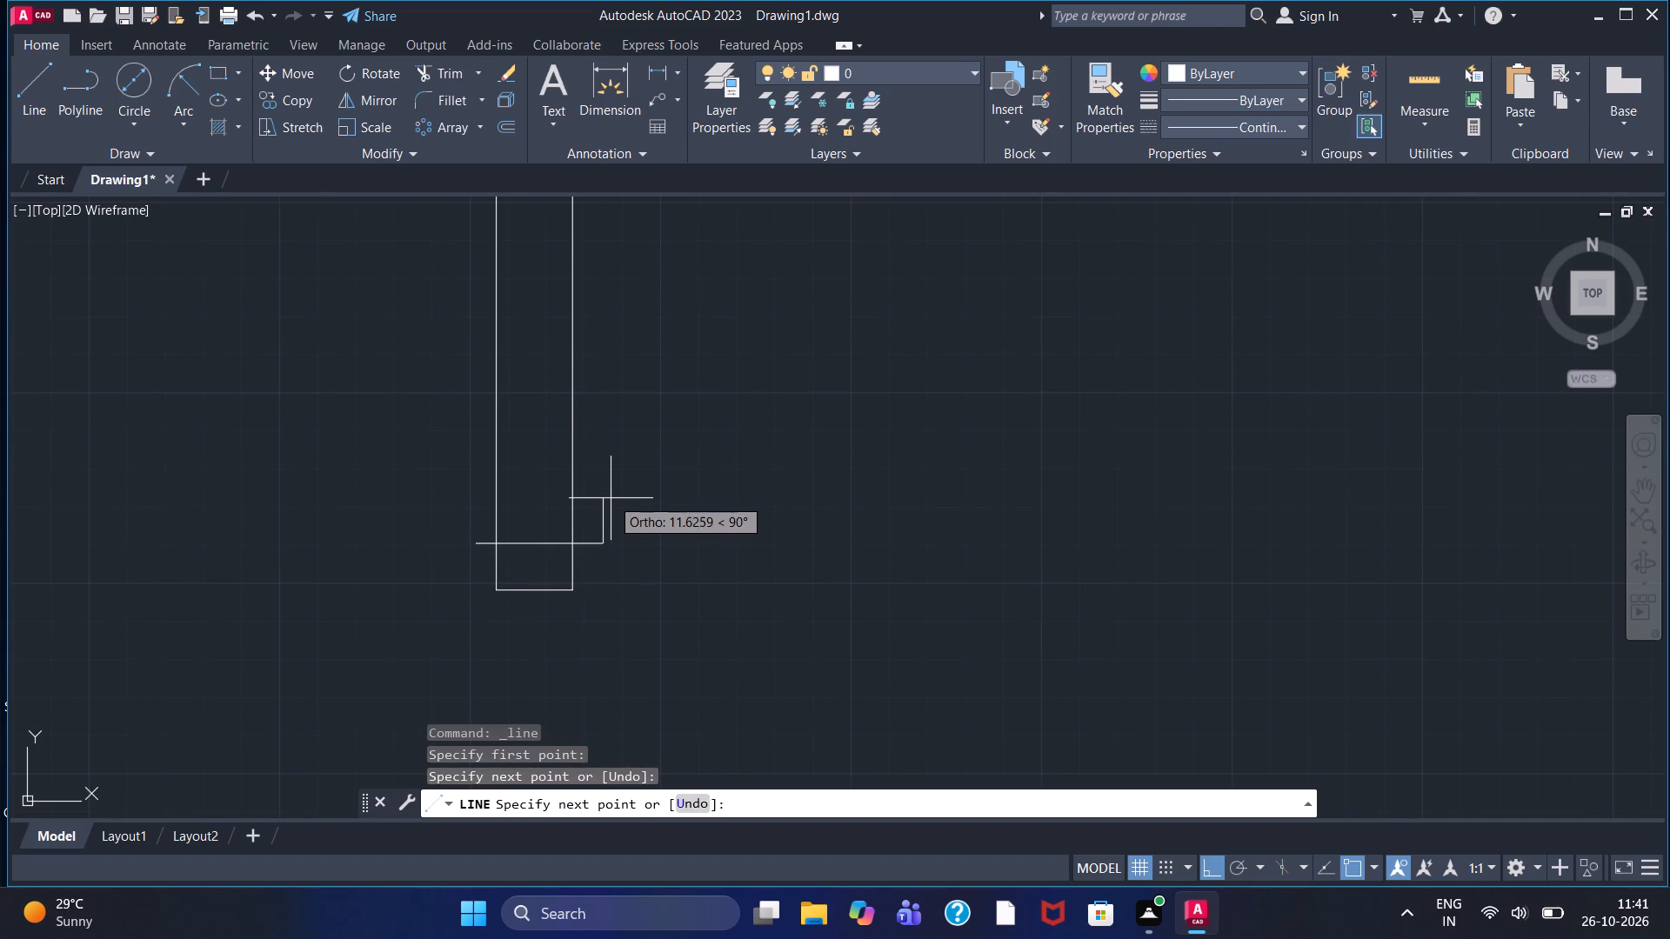
scroll(591, 509, "up", 2)
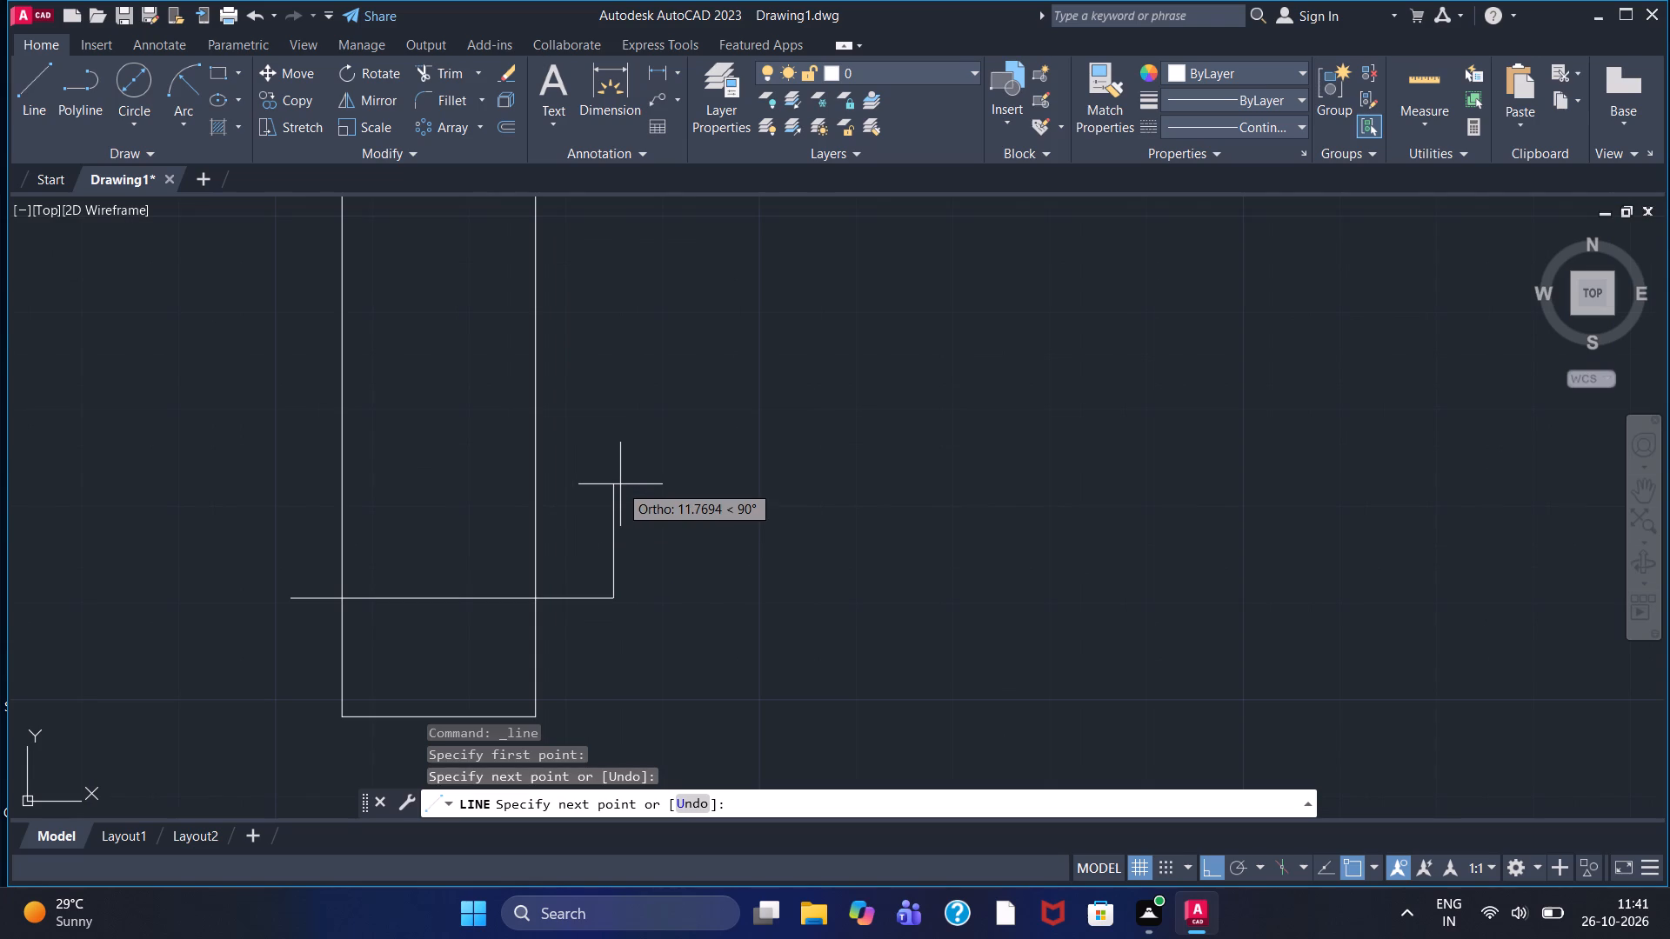
left_click(624, 472)
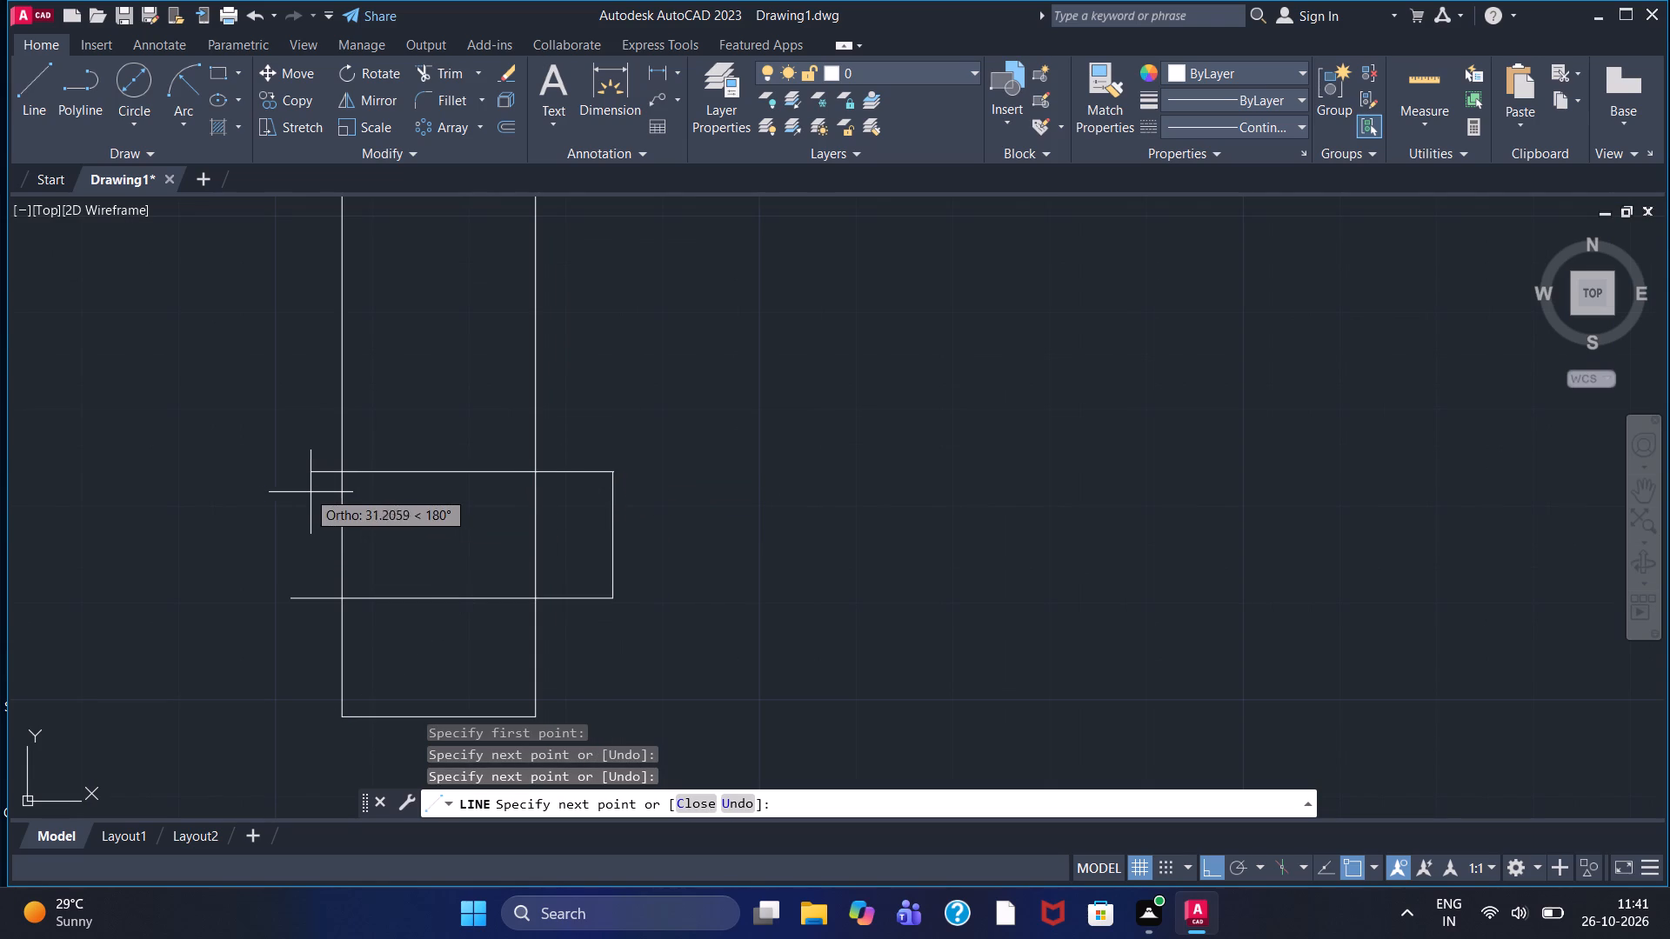
left_click(301, 485)
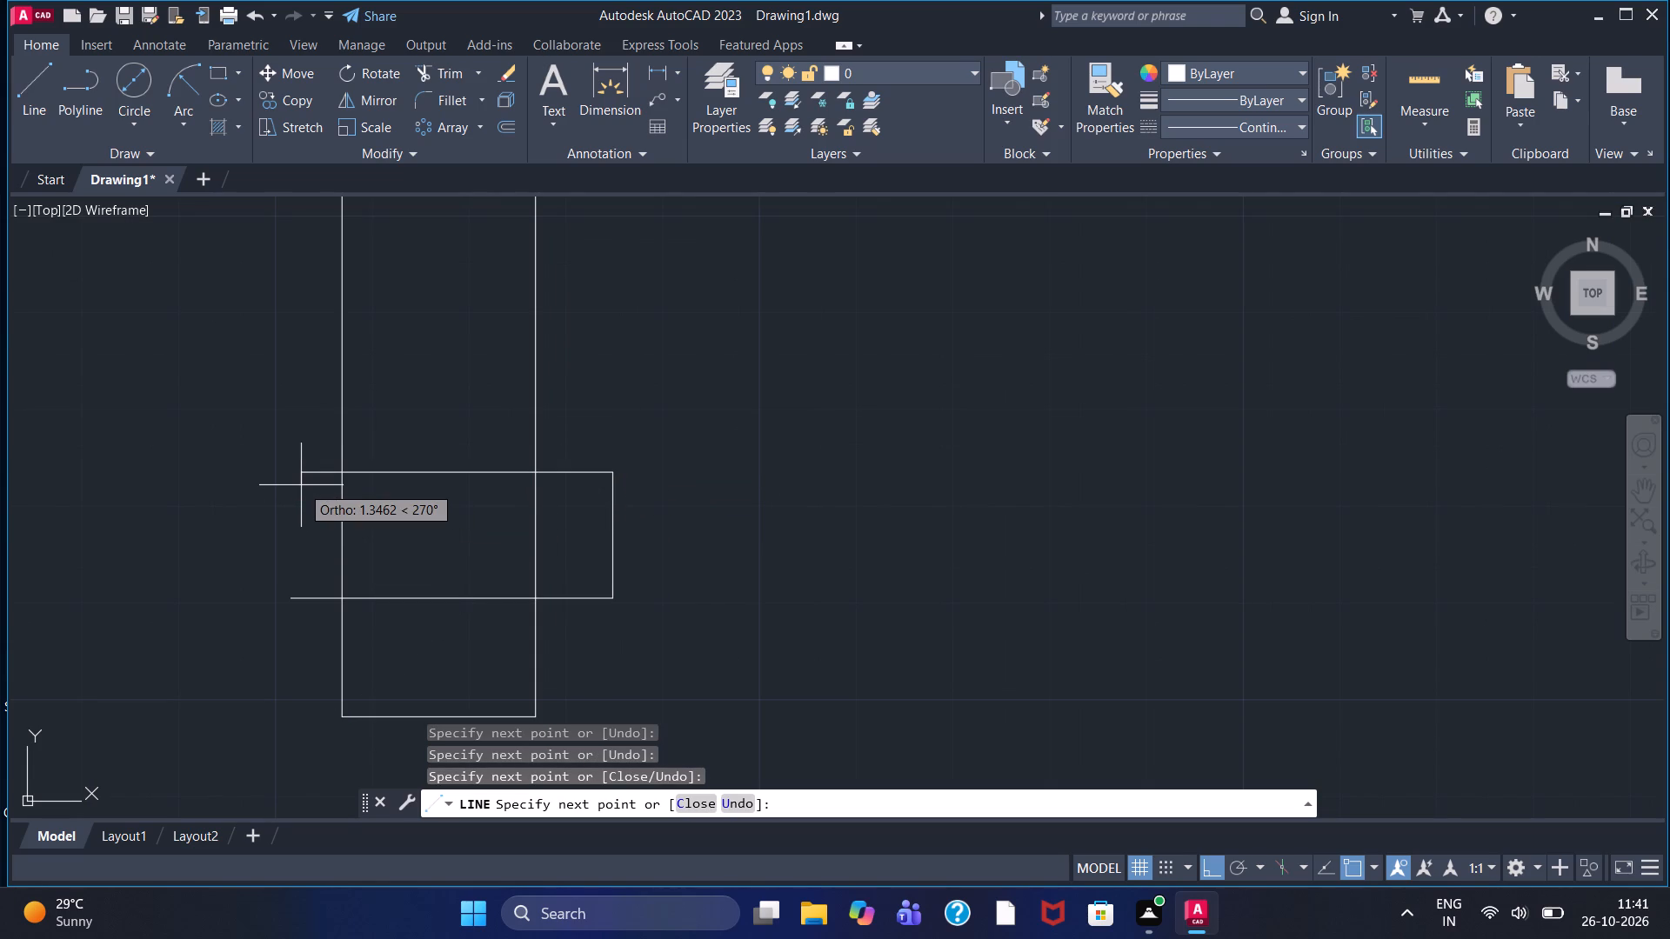
right_click(301, 485)
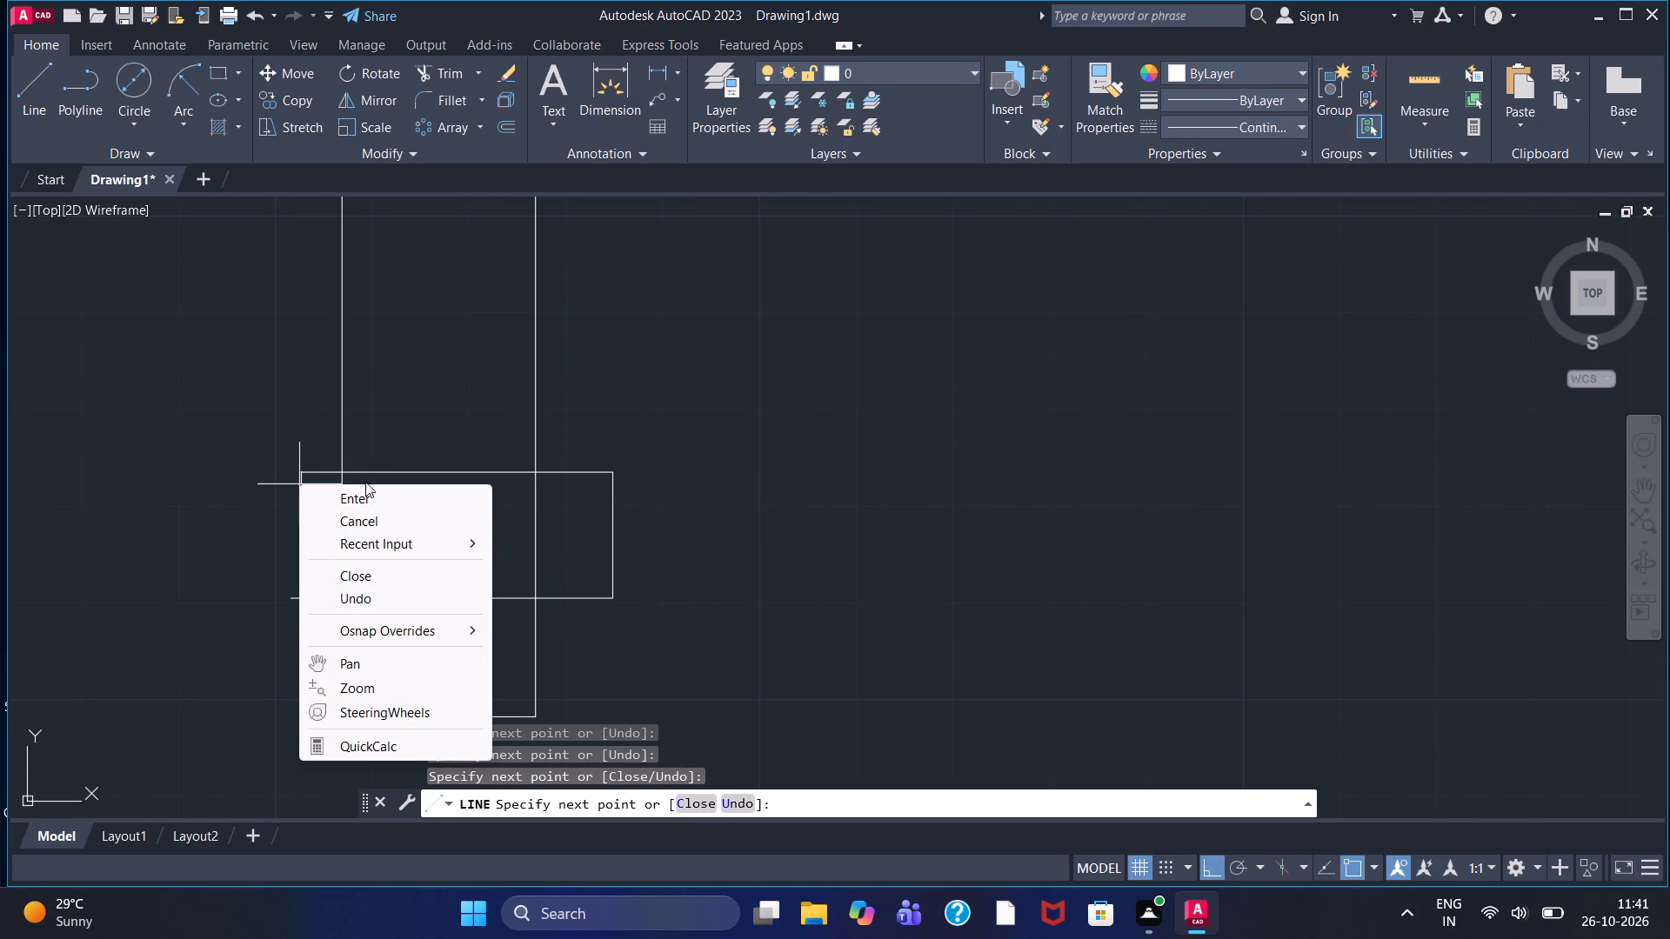
left_click(365, 490)
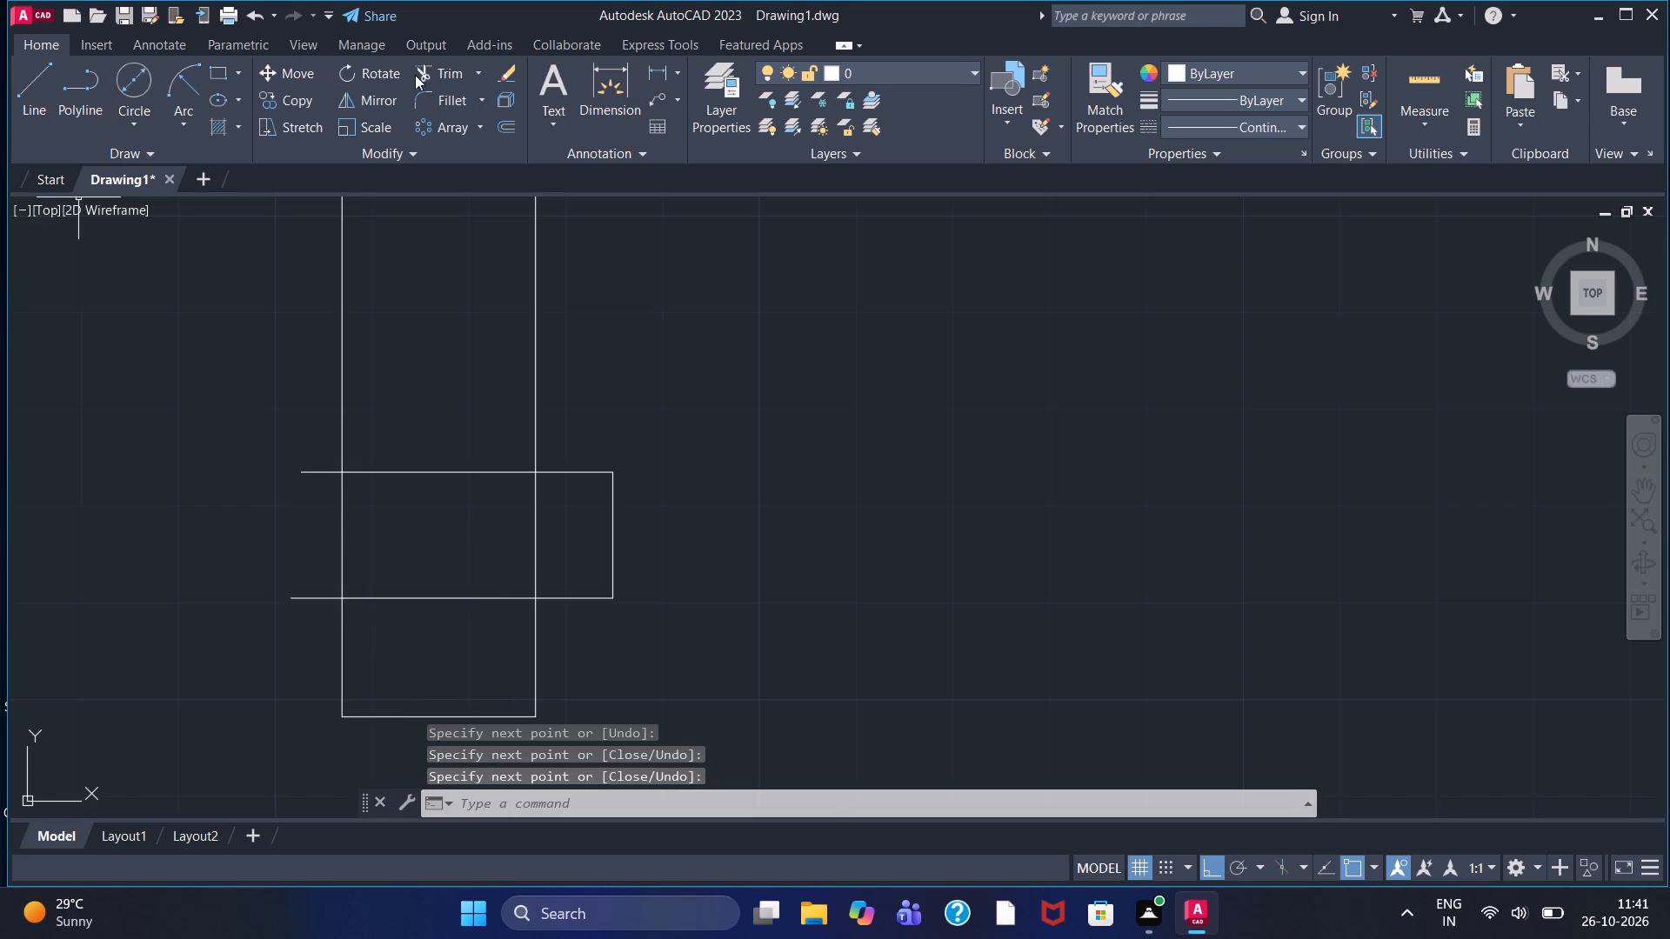
Trim the two horizontal lines to the rectangle's sides and remove the vertical joining them outside.
left_click(437, 69)
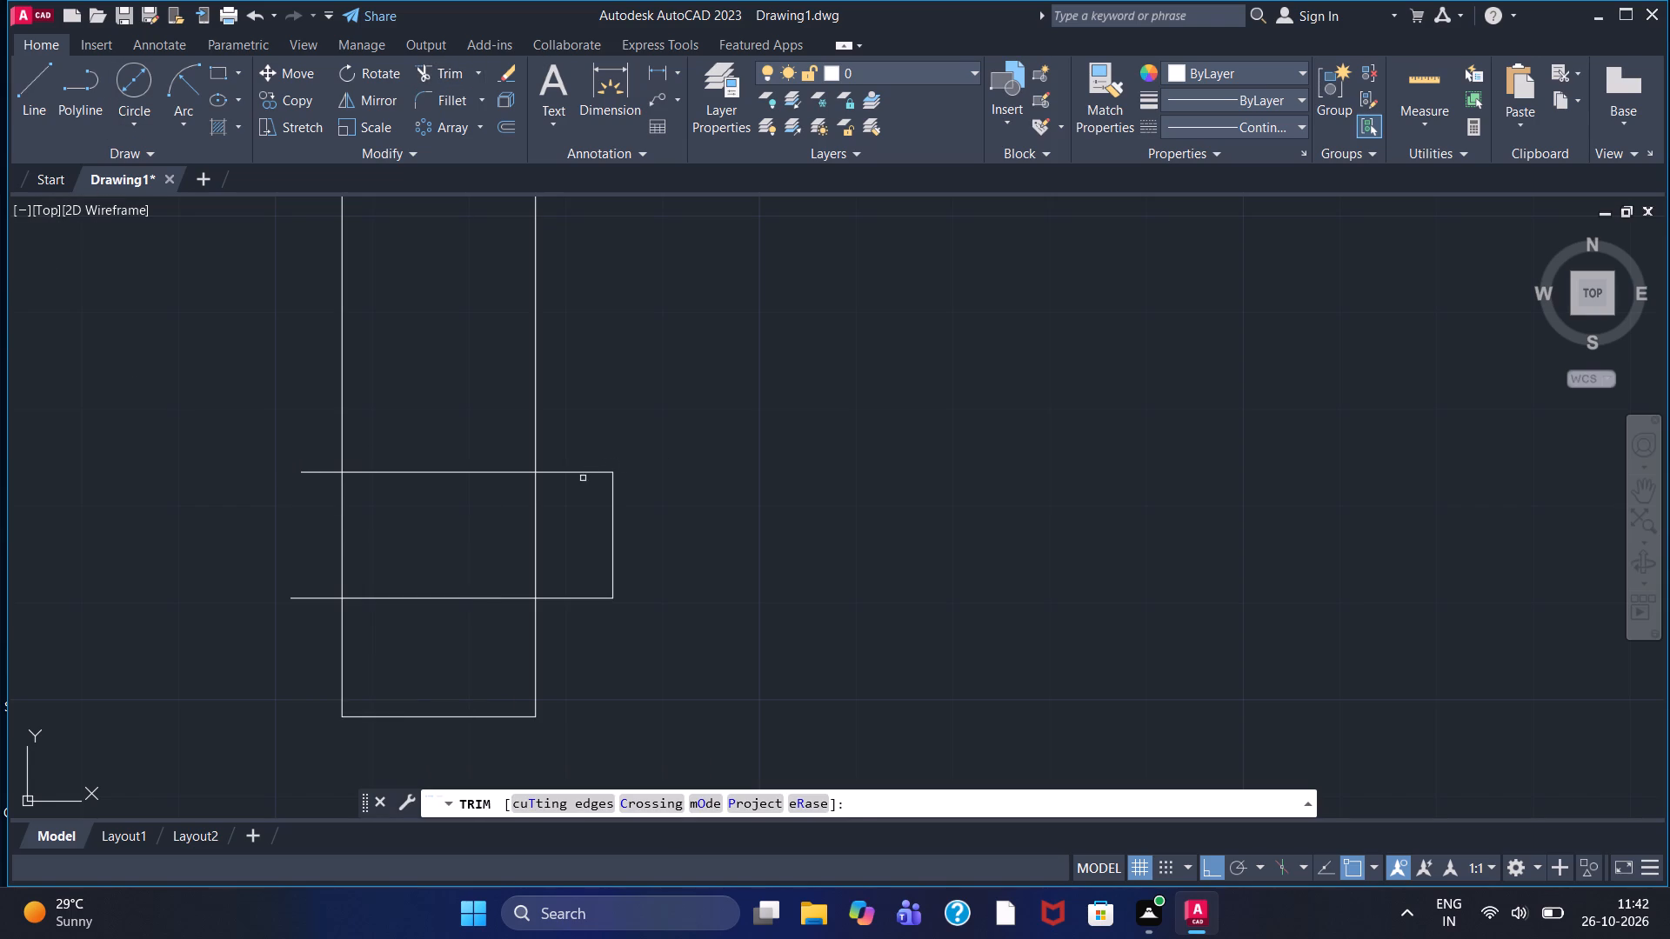
left_click(584, 470)
left_click(611, 509)
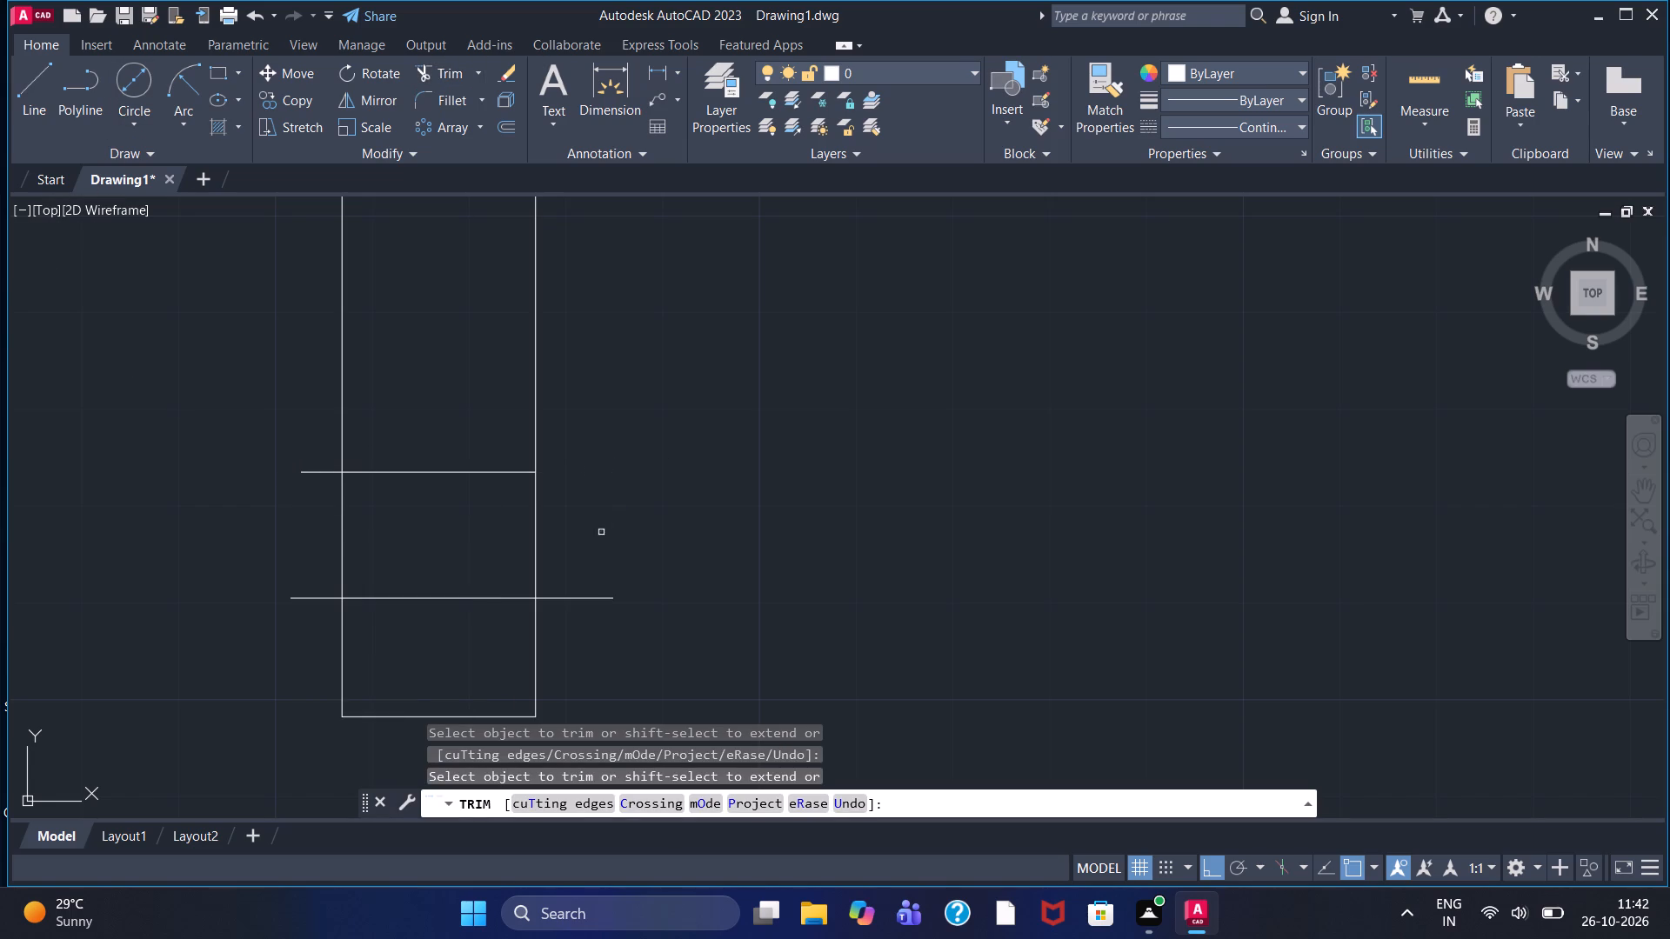
left_click(584, 598)
left_click(321, 472)
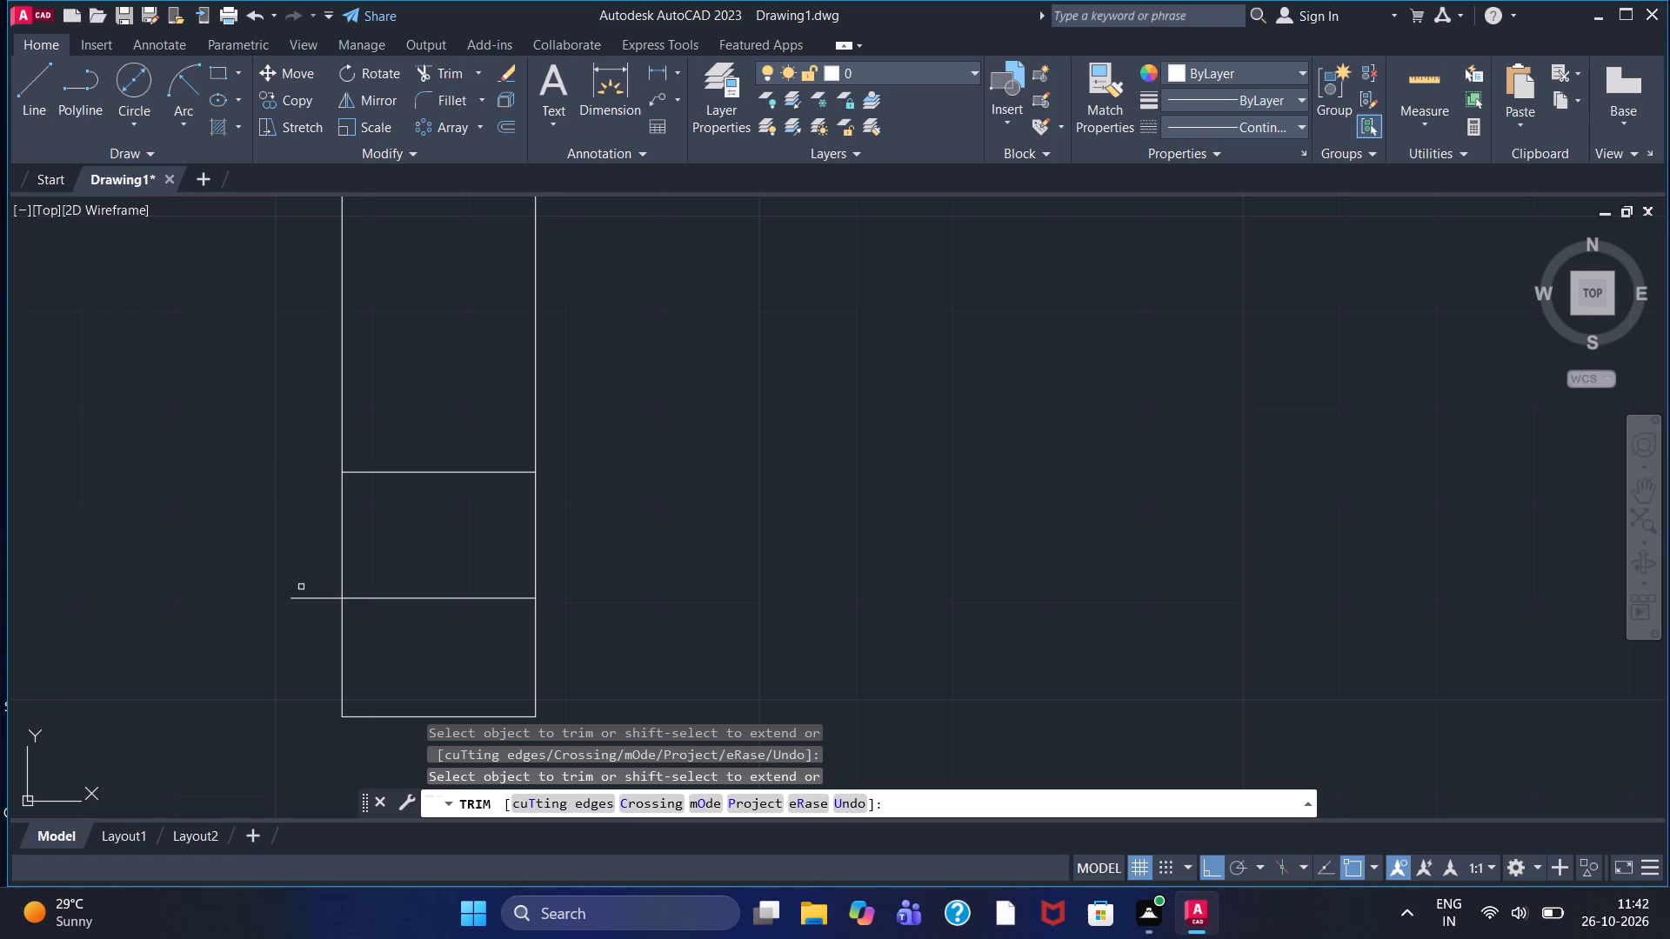
left_click(307, 599)
From the upper horizontal line's left end, draw connected lines 3 up, 5 right, 65 up and left past the rectangle's left edge.
left_click(37, 109)
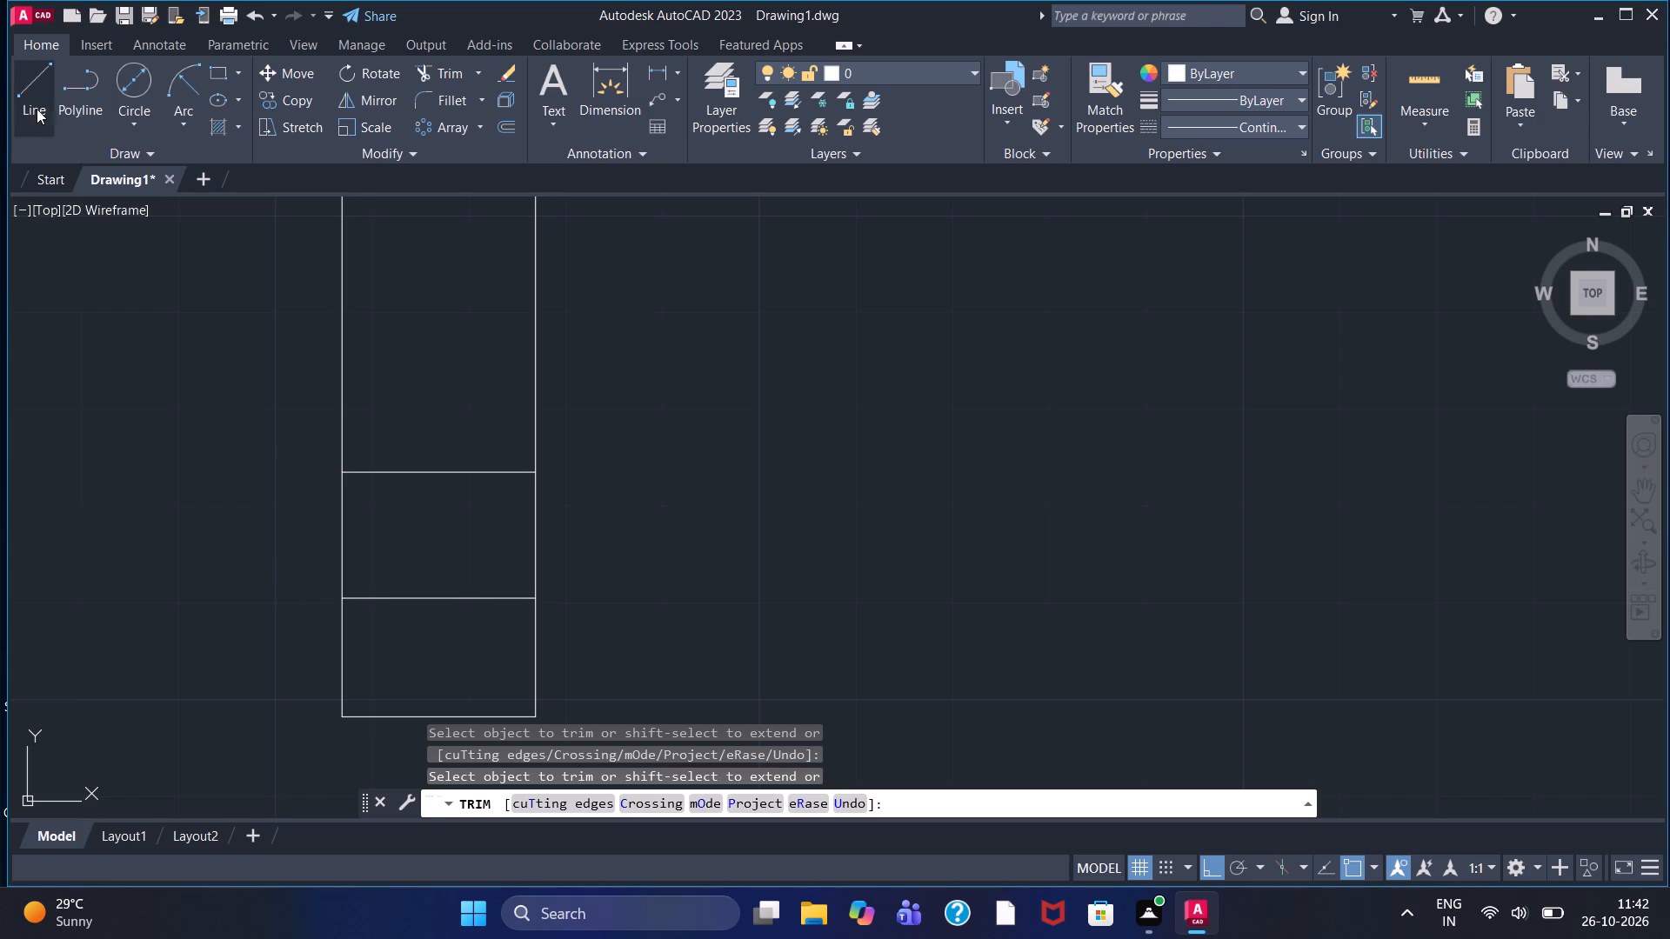
left_click_drag(343, 466, 343, 458)
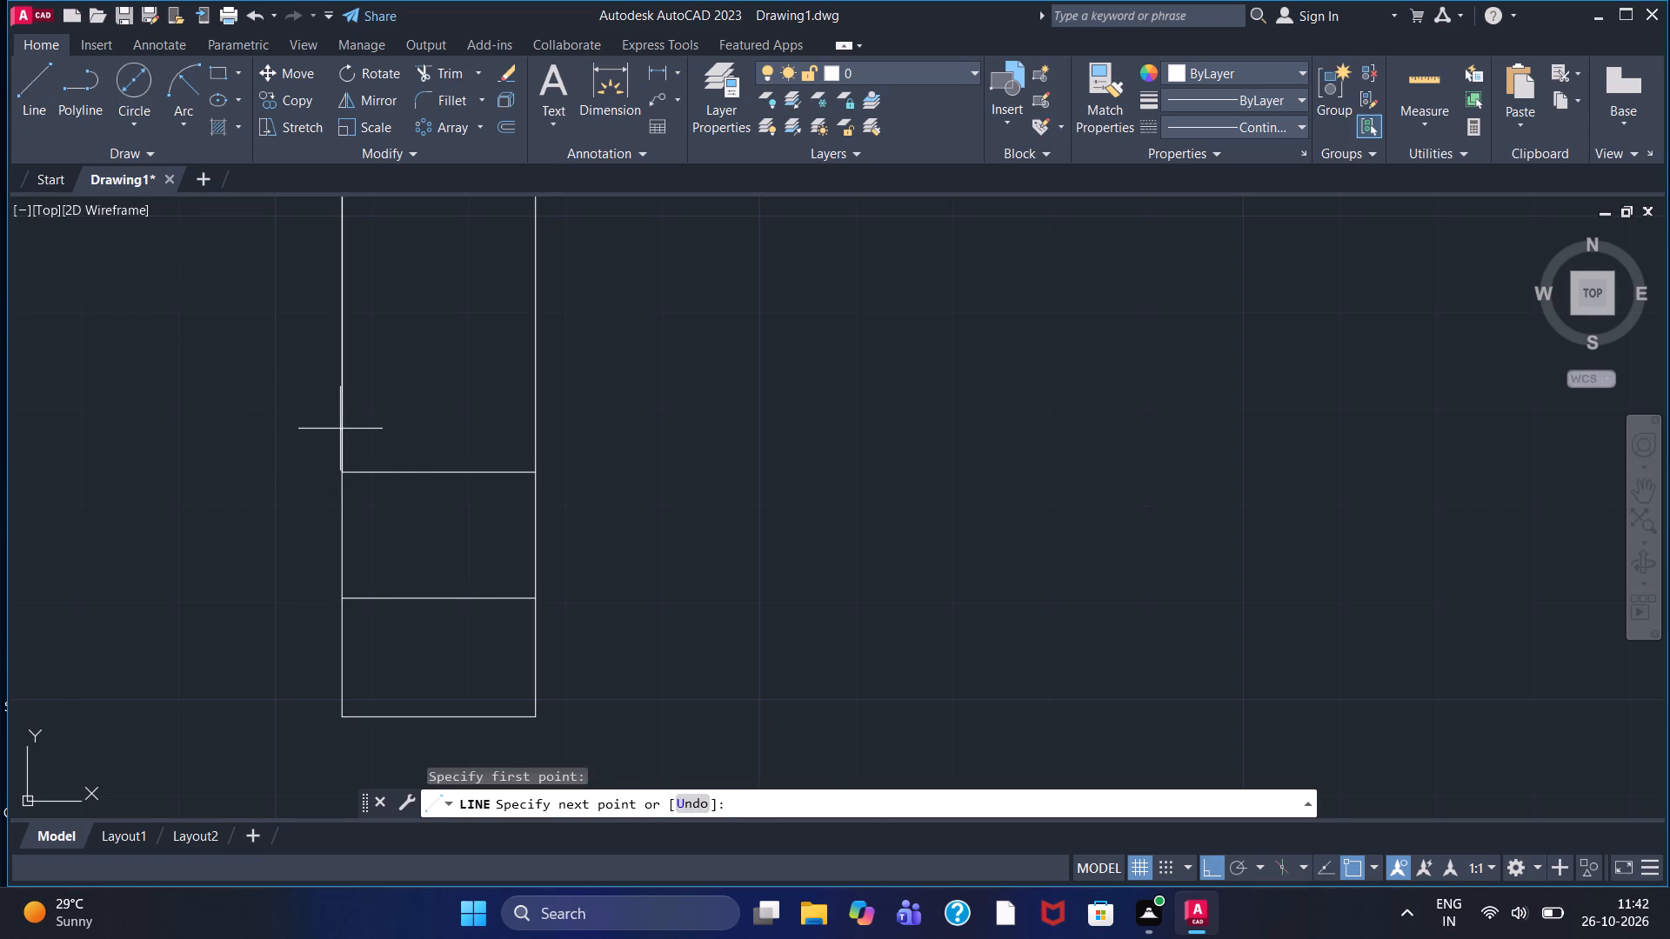
key("3")
key("Return")
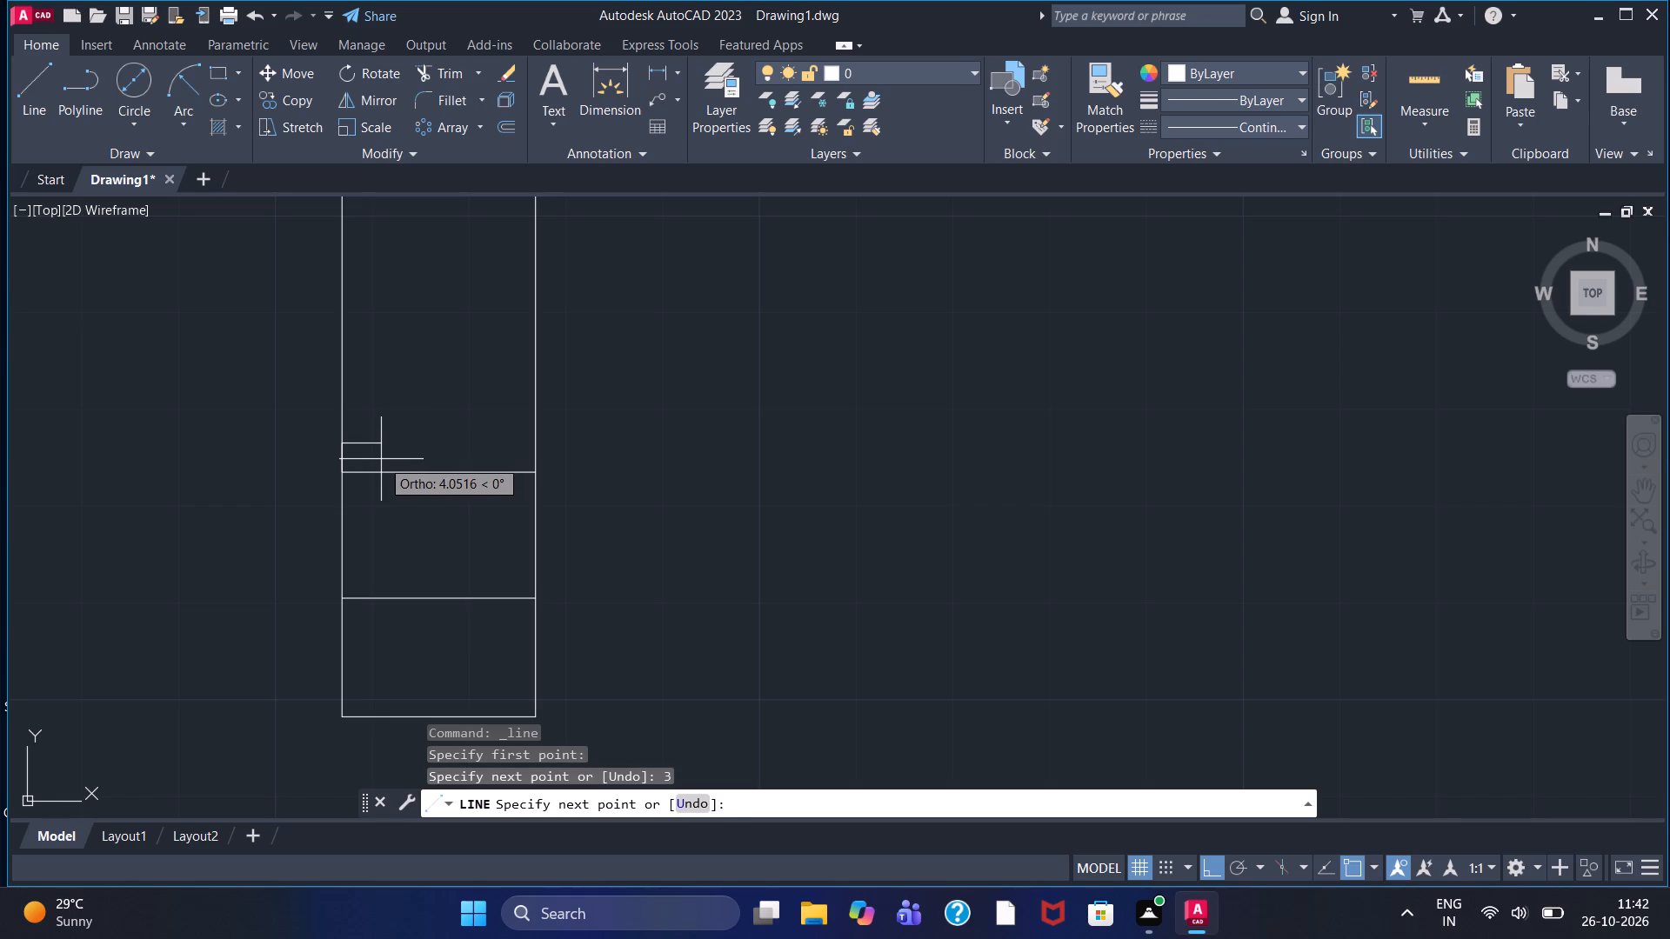
key("5")
key("Return")
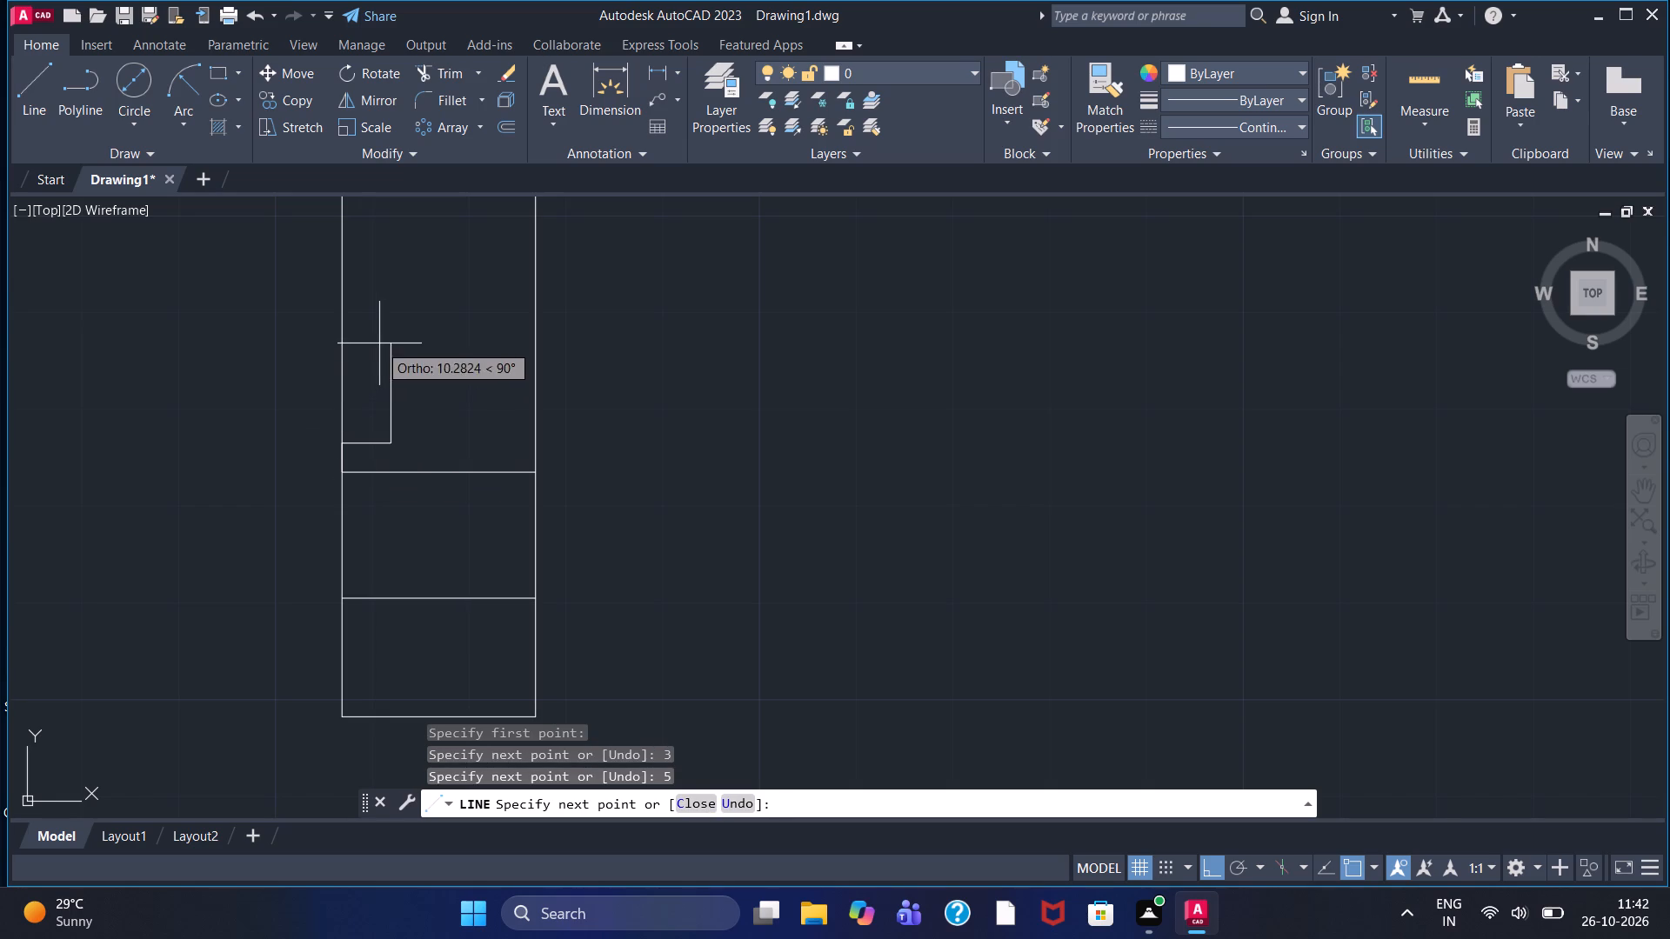
middle_click_drag(379, 343, 396, 587)
scroll(402, 583, "down", 1)
scroll(393, 405, "down", 1)
middle_click_drag(393, 418, 396, 430)
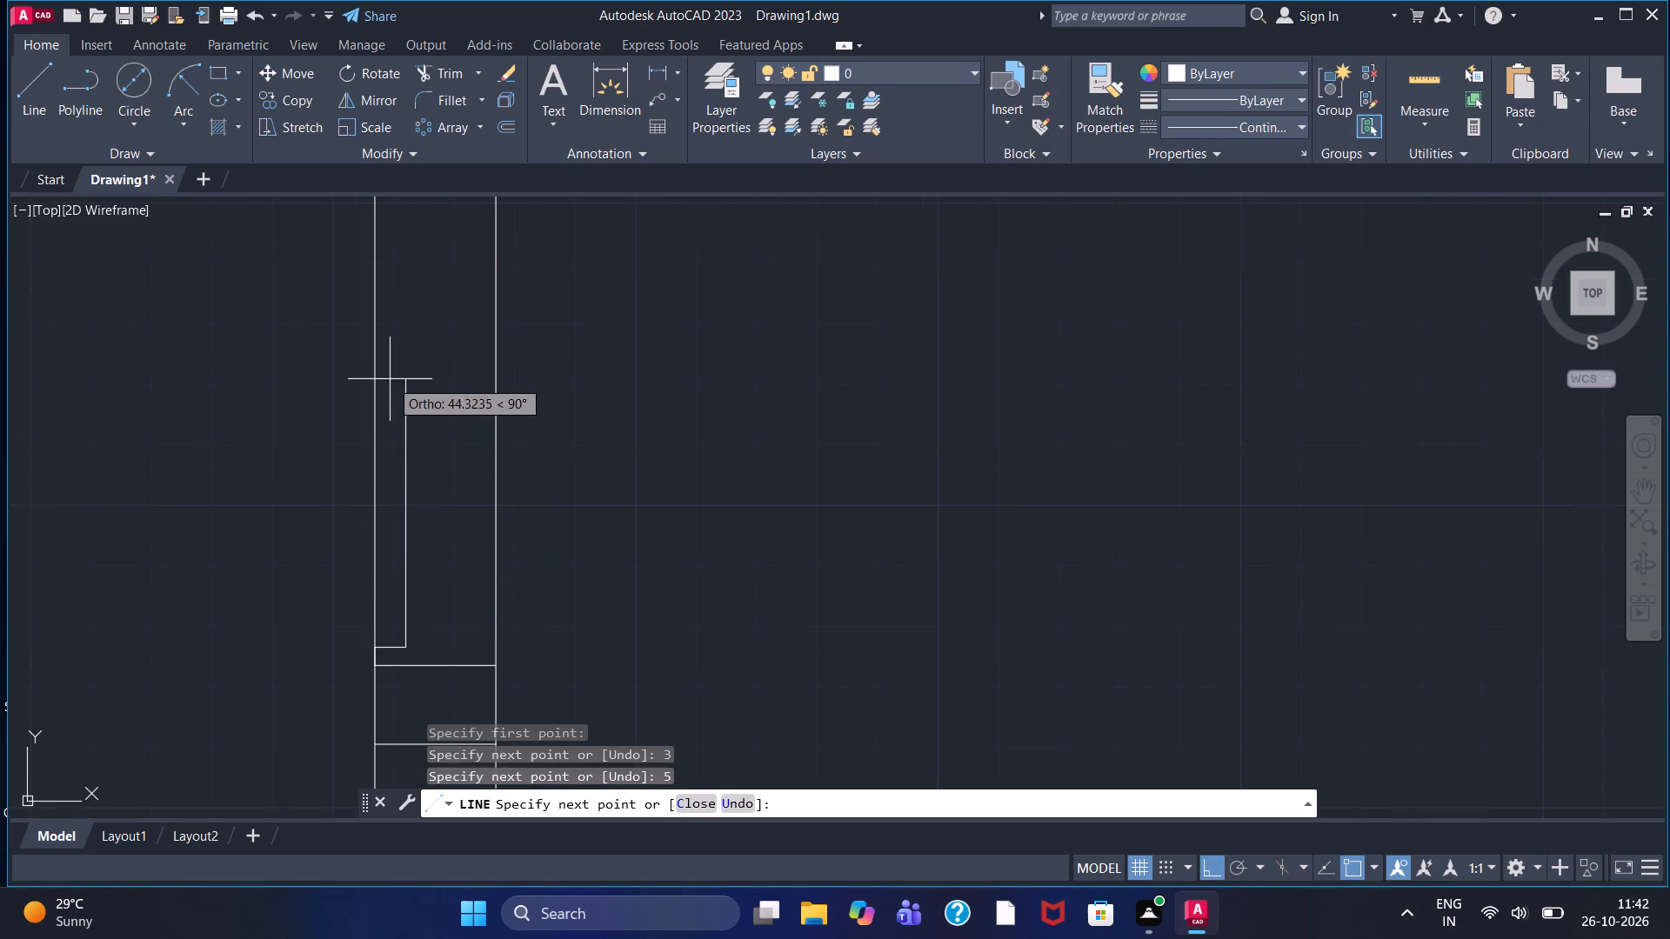
middle_click_drag(396, 430, 397, 558)
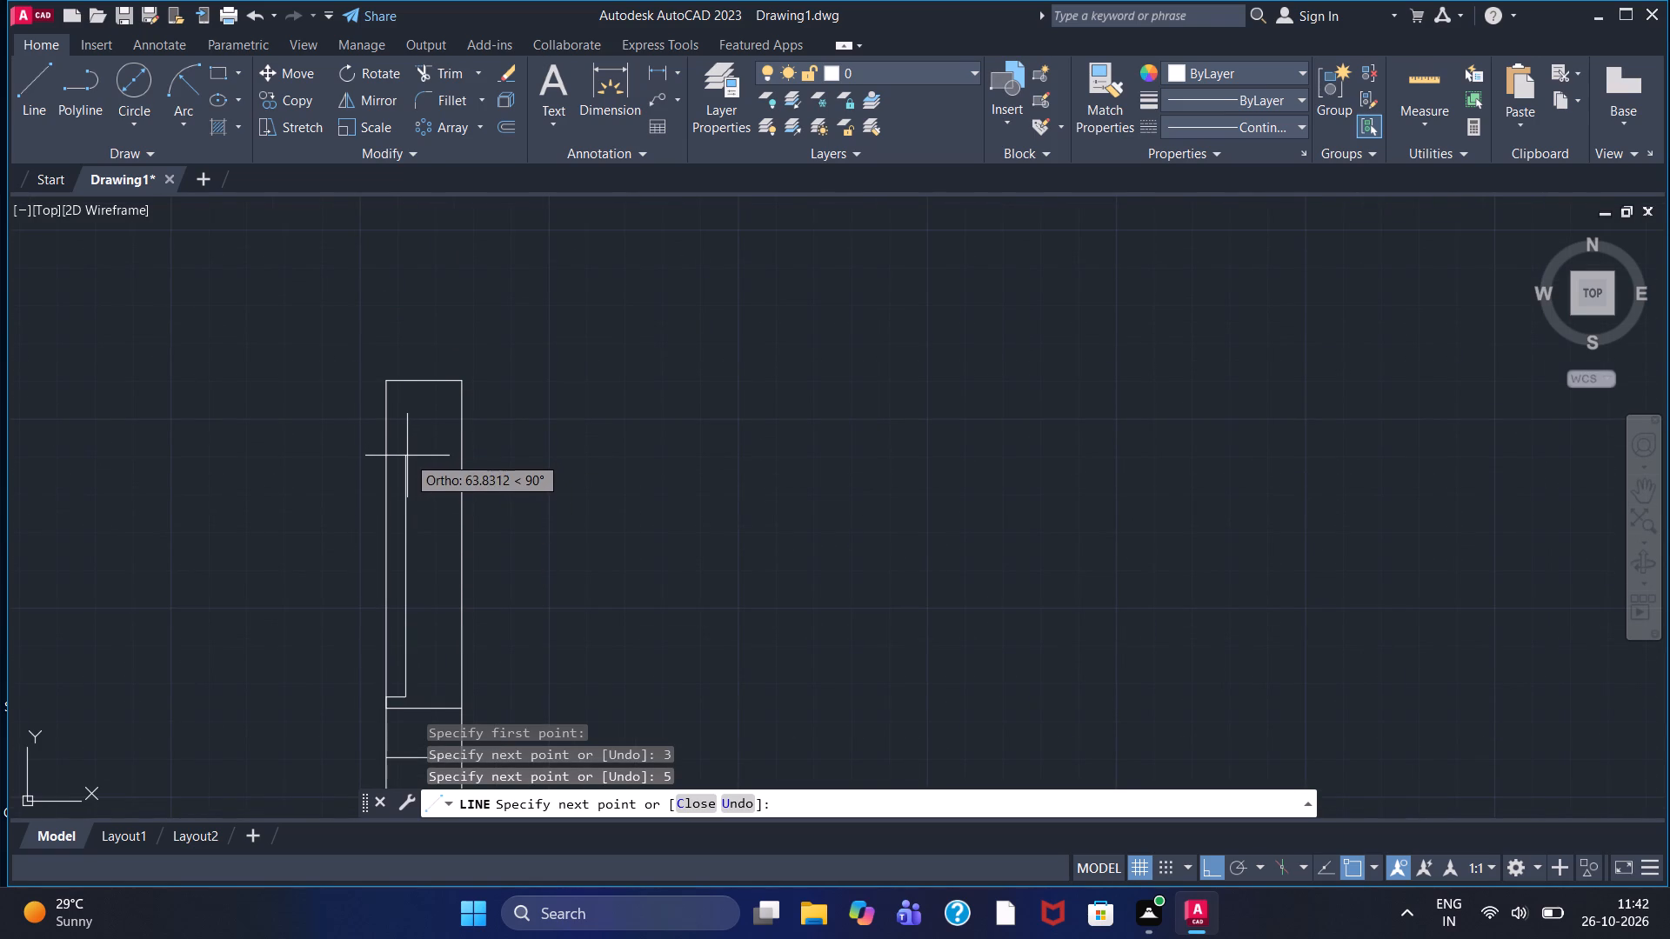
type("65")
key("Return")
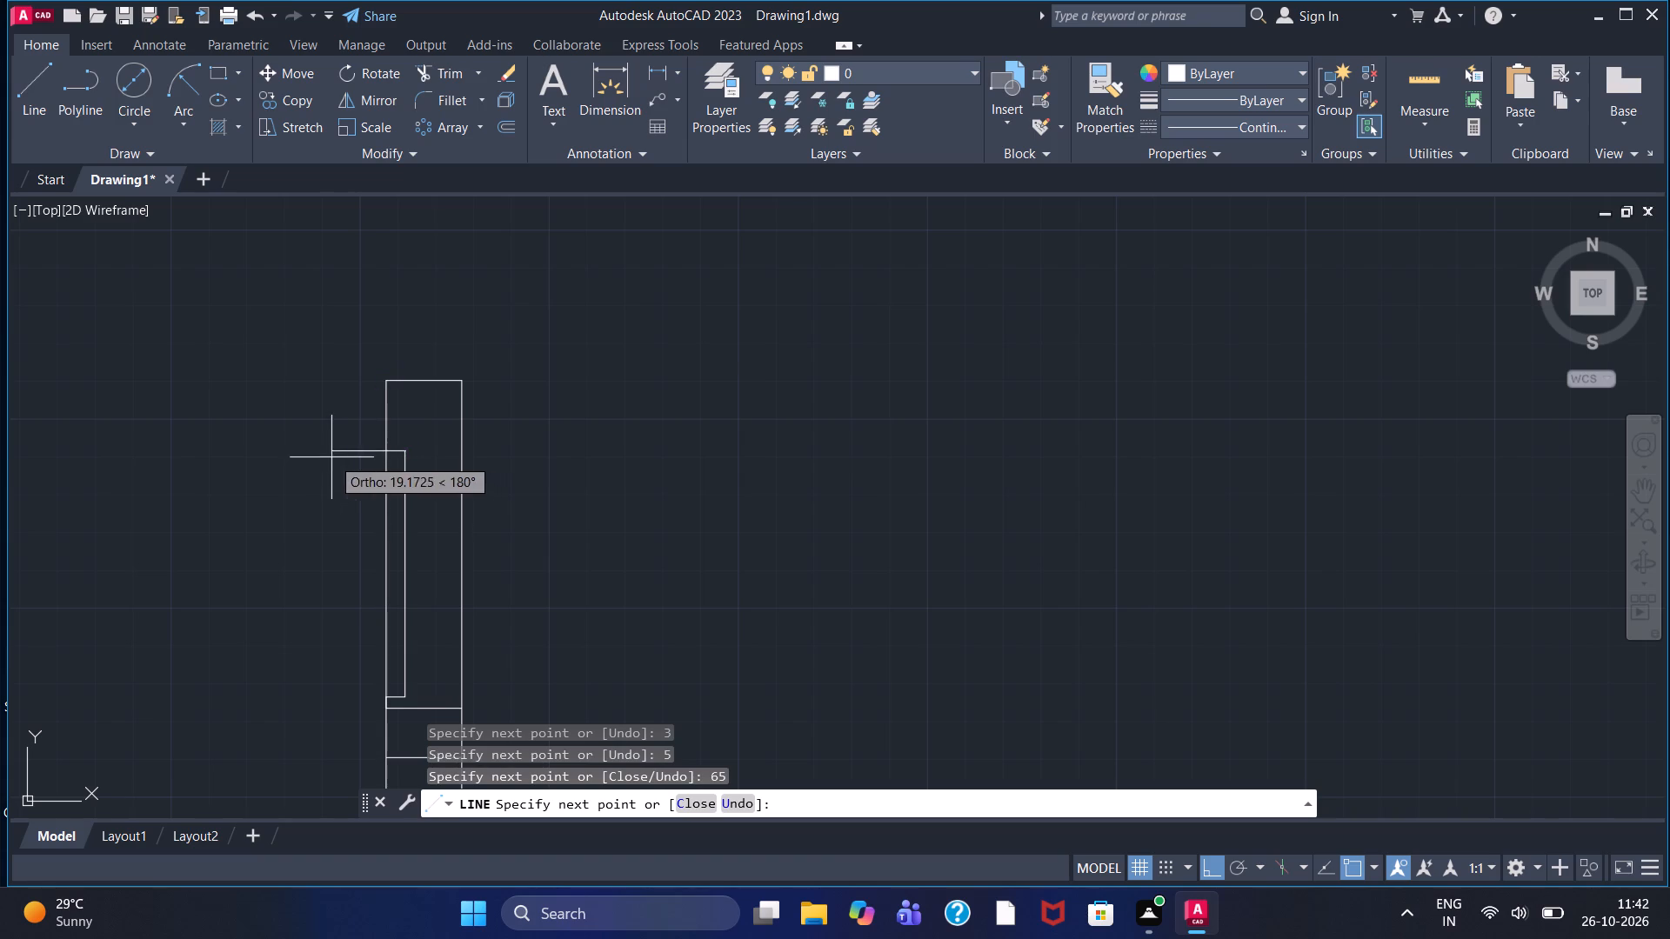
left_click(331, 457)
right_click(331, 457)
left_click(355, 470)
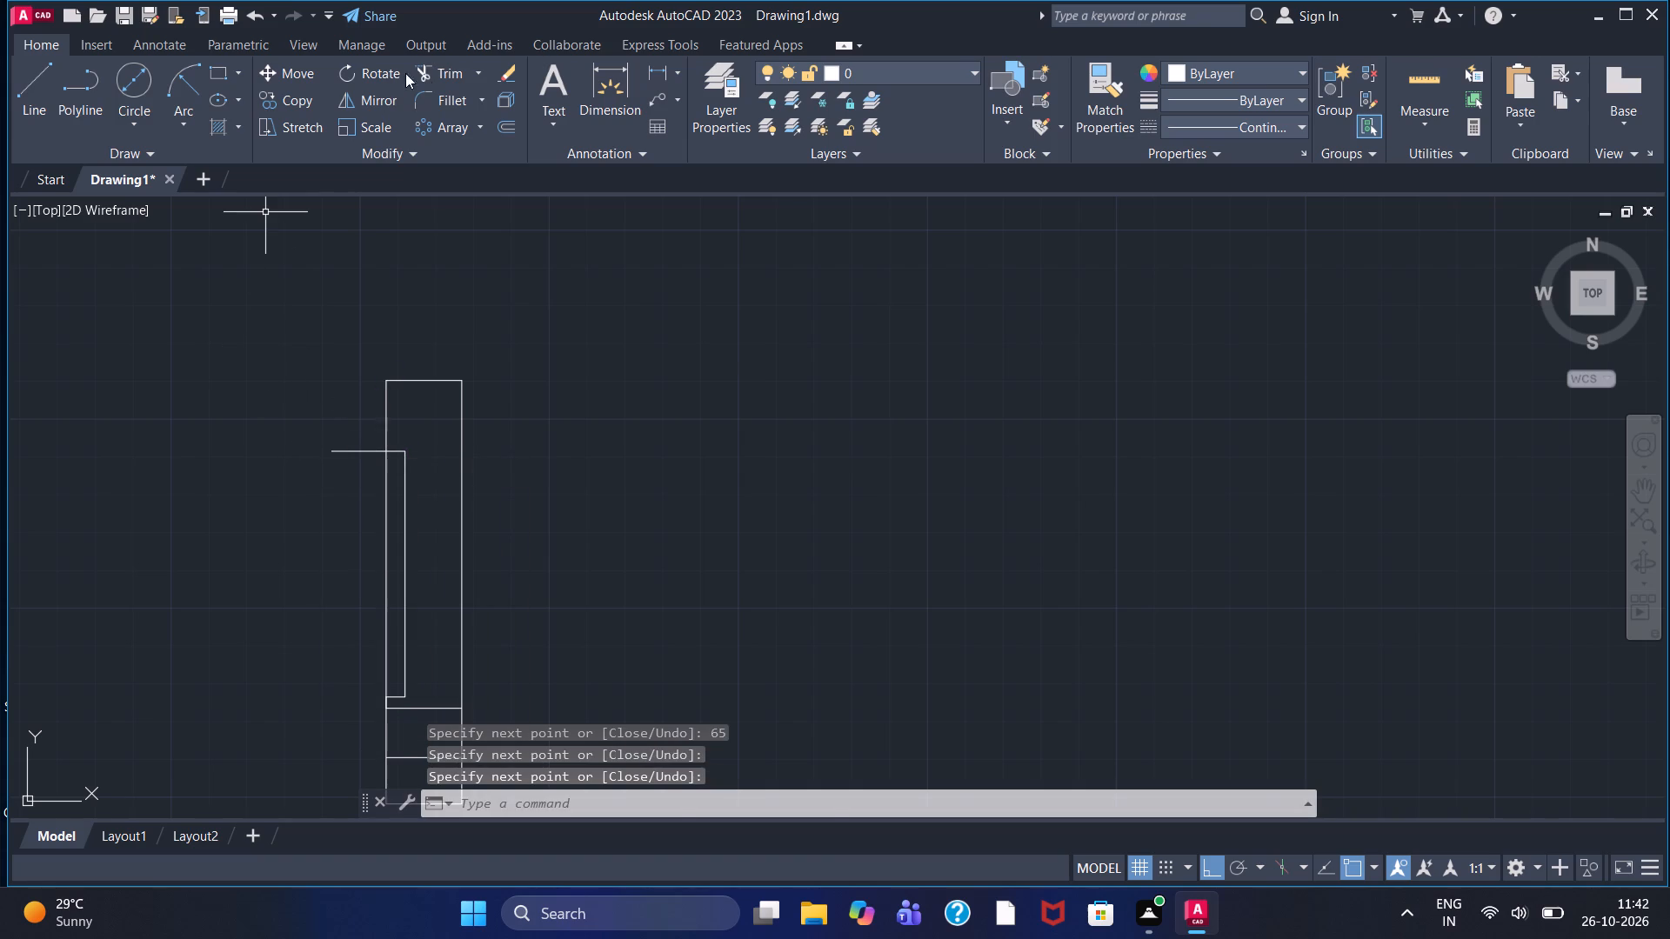
Trim the recess's top line where it overhangs the rectangle's left edge.
left_click(422, 72)
left_click(356, 450)
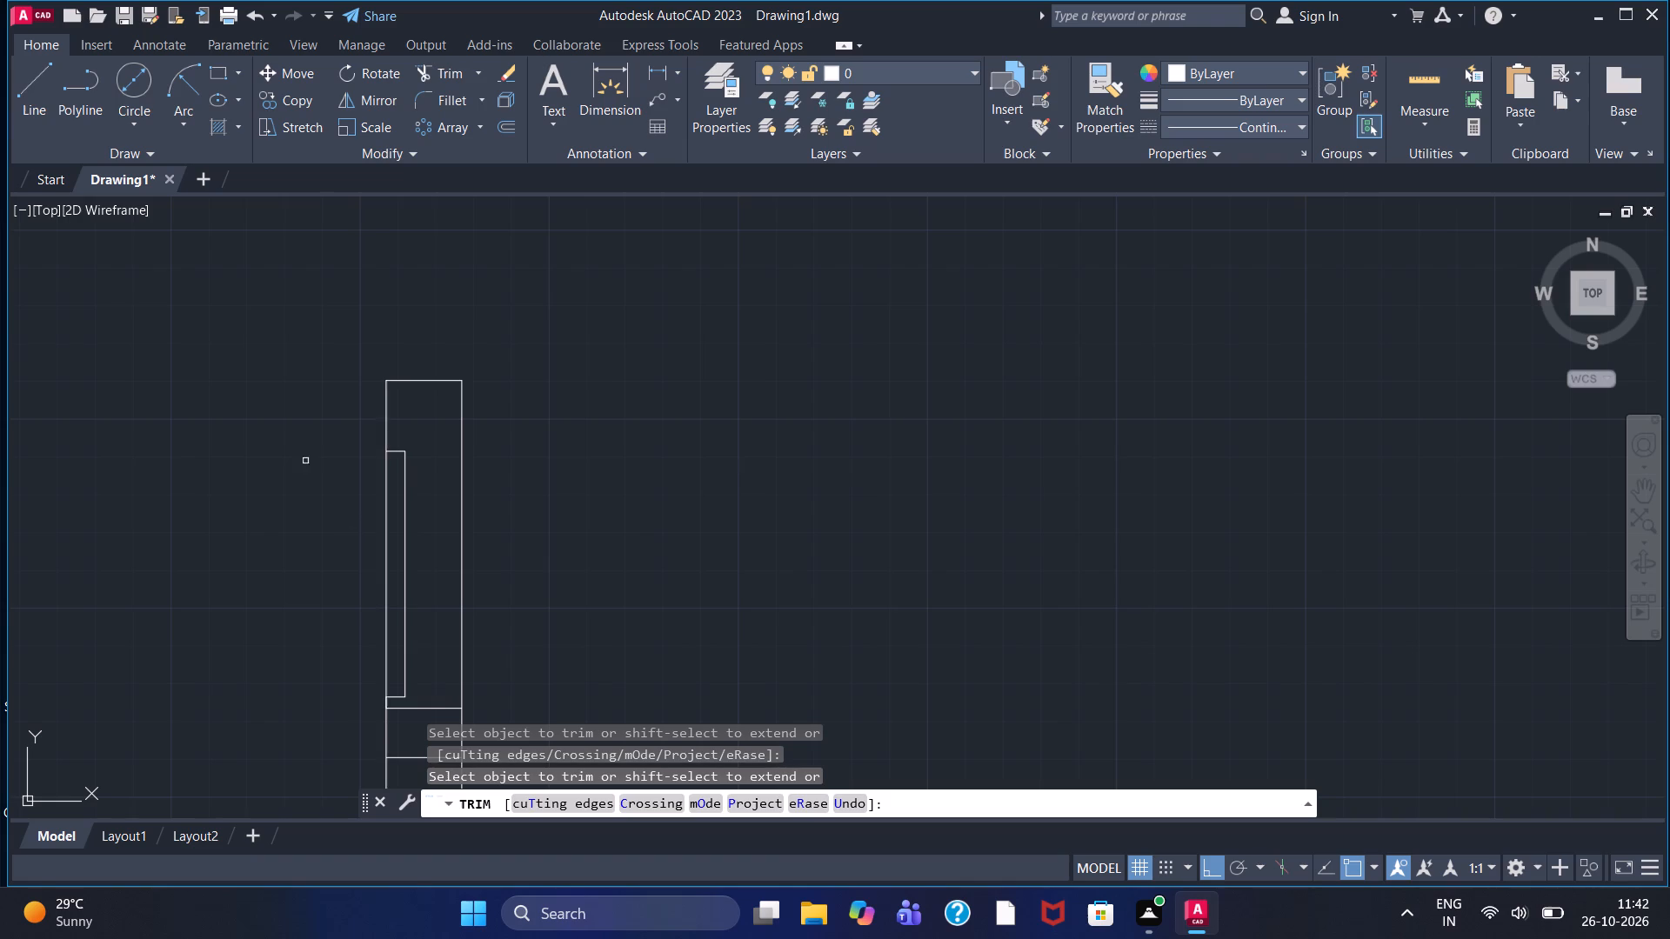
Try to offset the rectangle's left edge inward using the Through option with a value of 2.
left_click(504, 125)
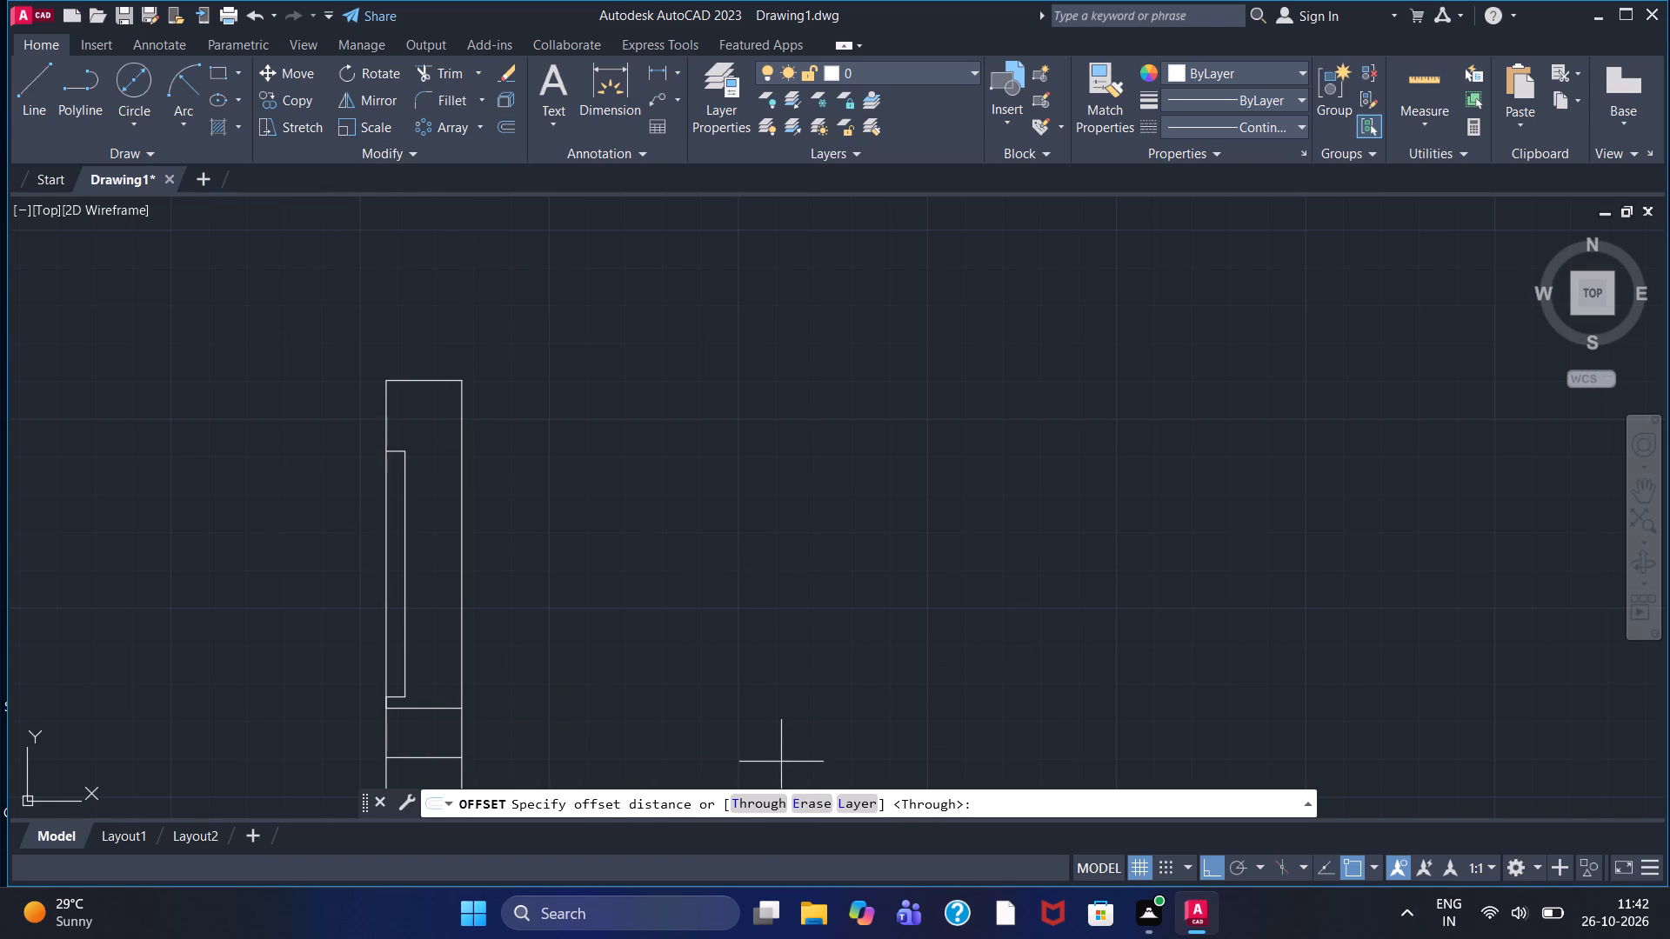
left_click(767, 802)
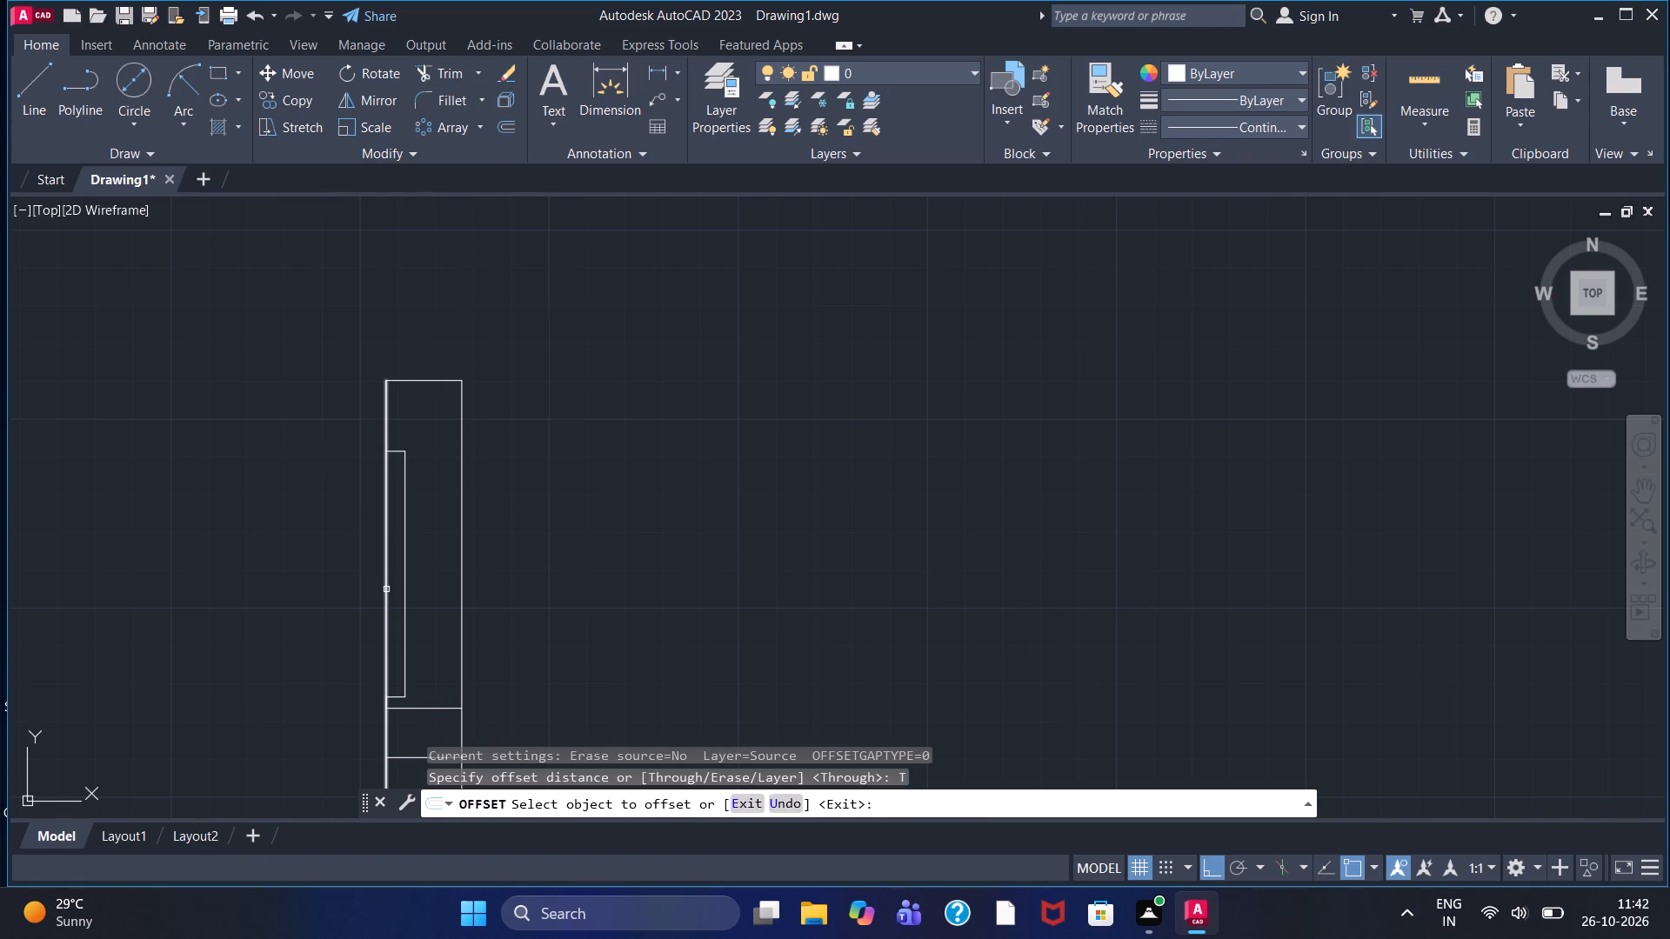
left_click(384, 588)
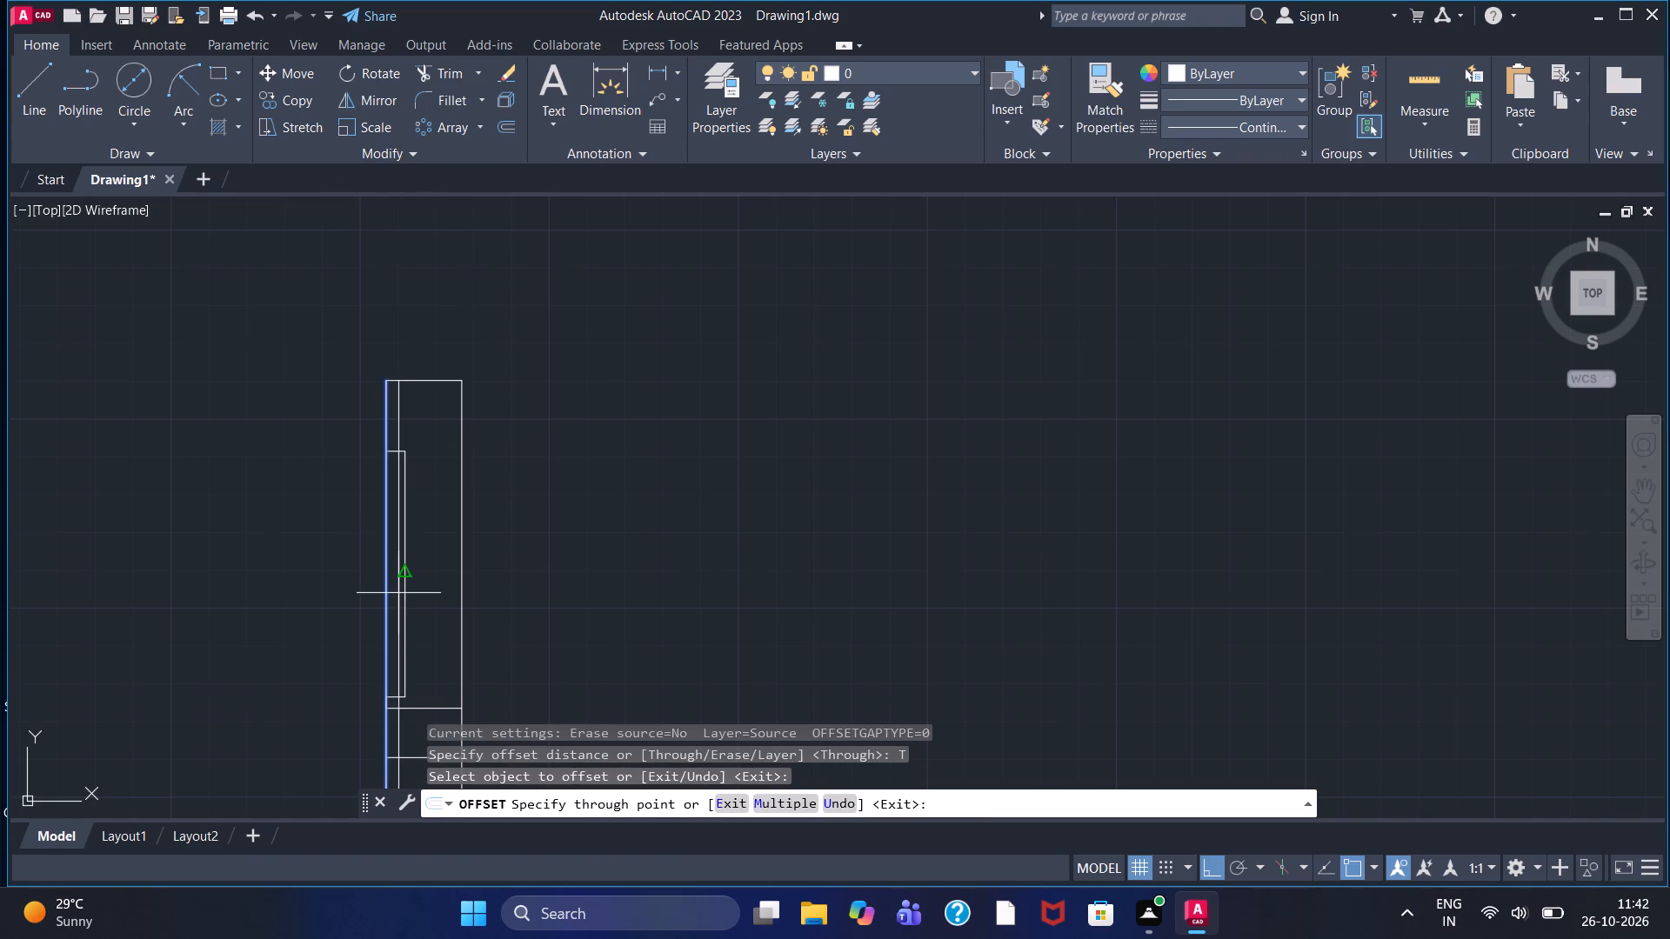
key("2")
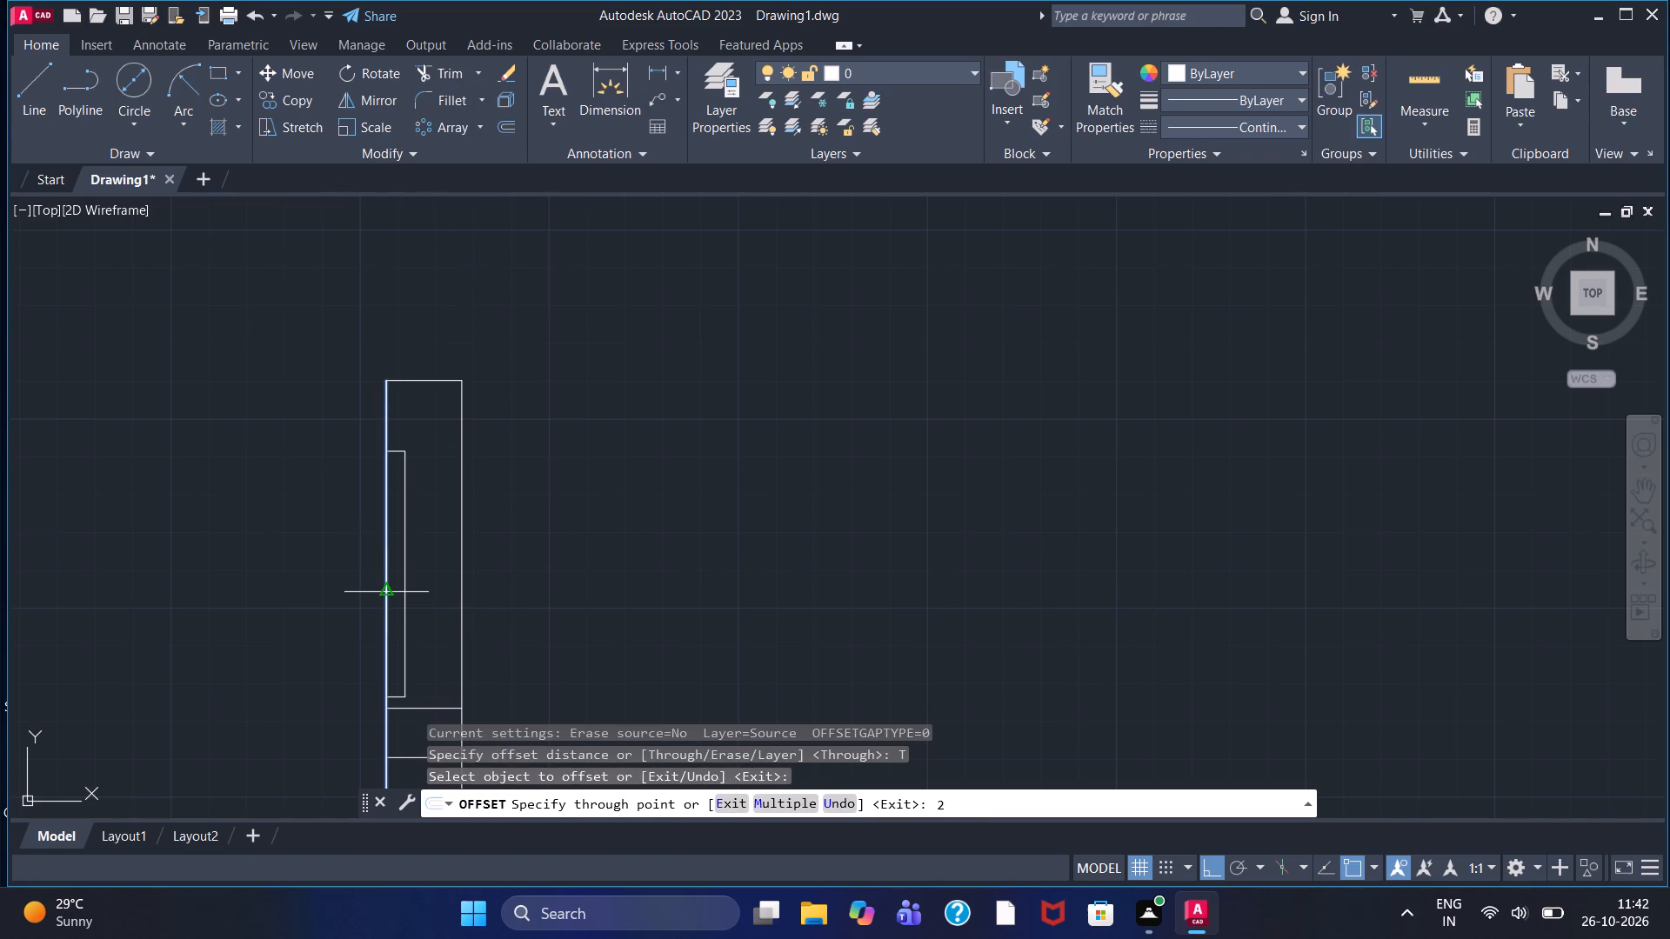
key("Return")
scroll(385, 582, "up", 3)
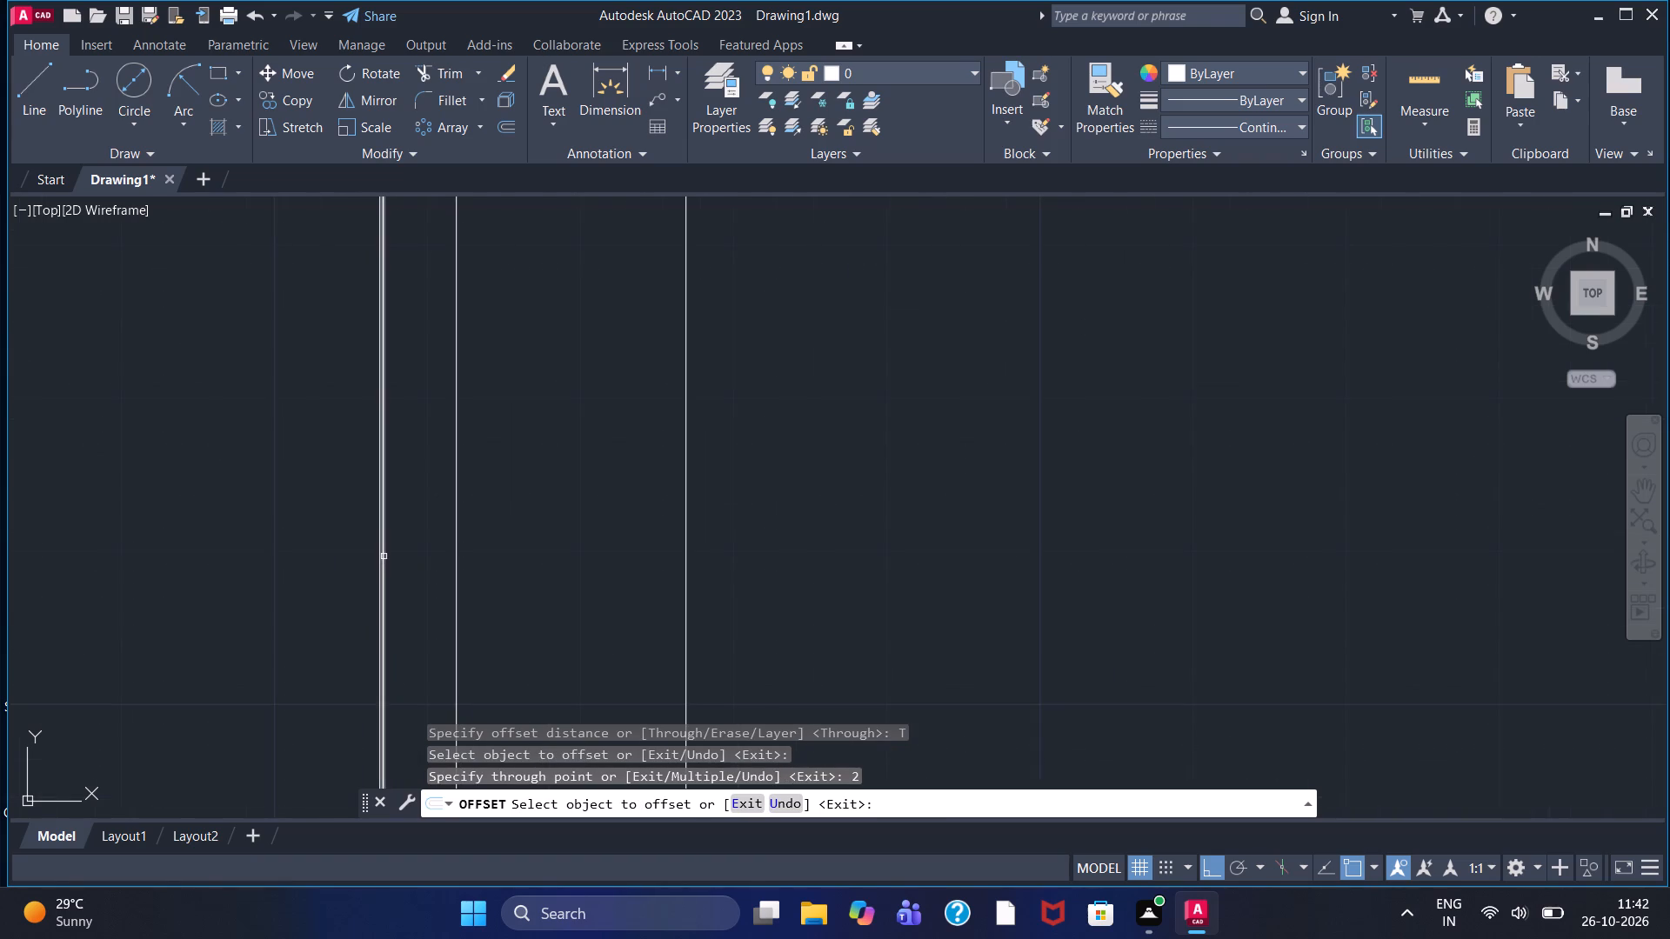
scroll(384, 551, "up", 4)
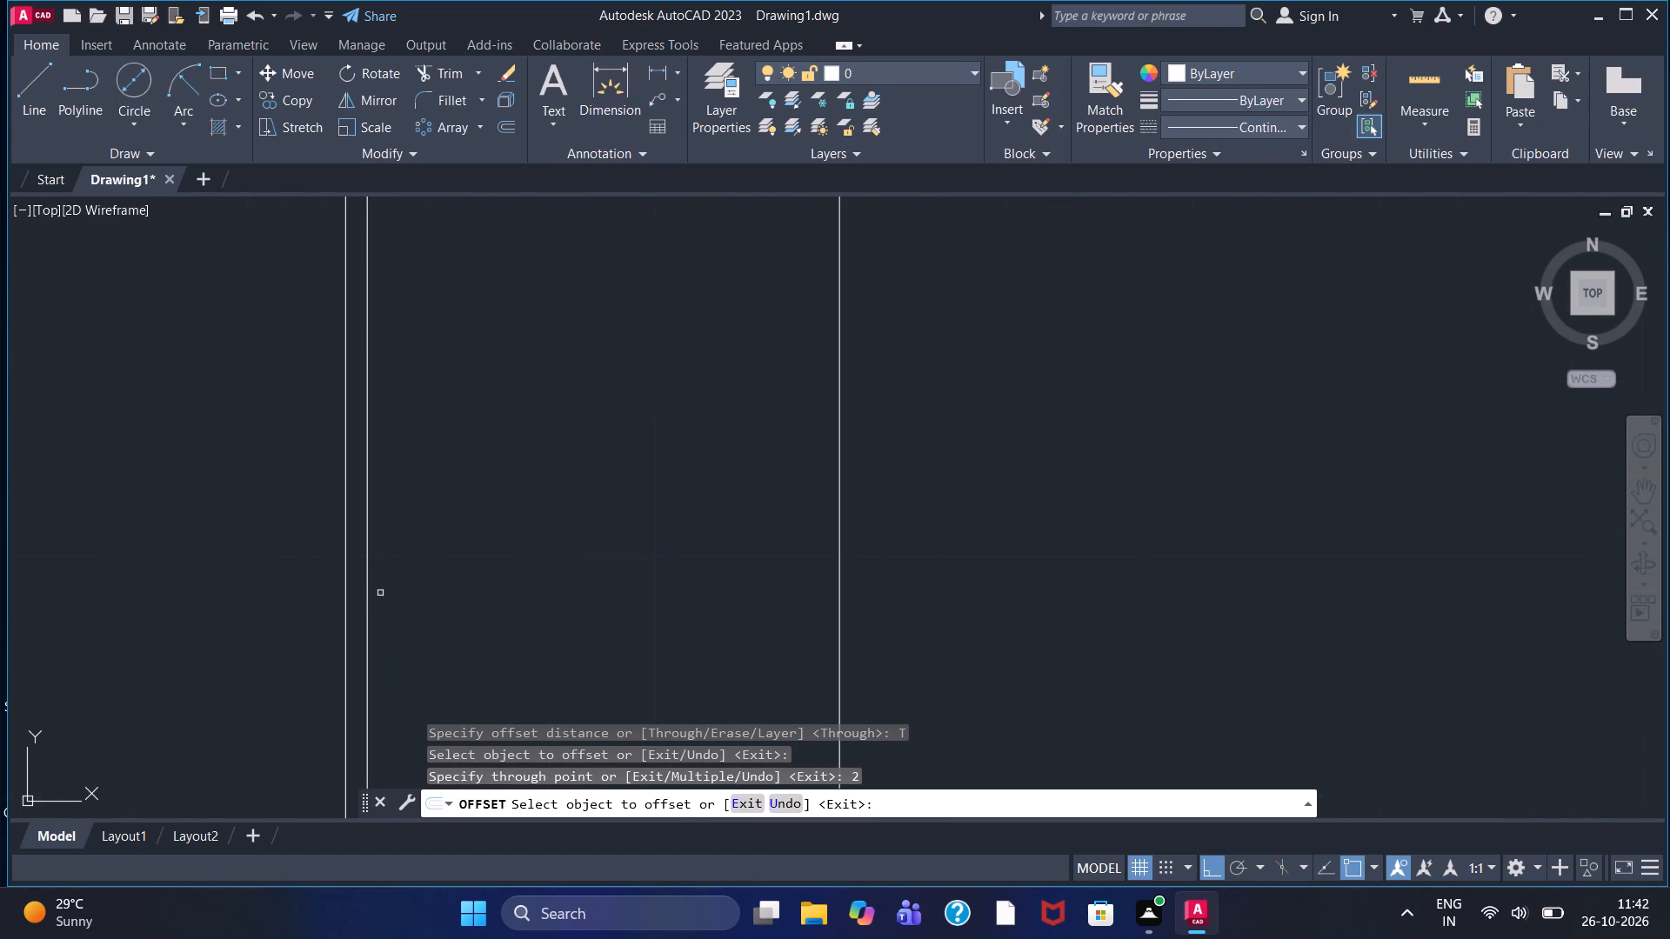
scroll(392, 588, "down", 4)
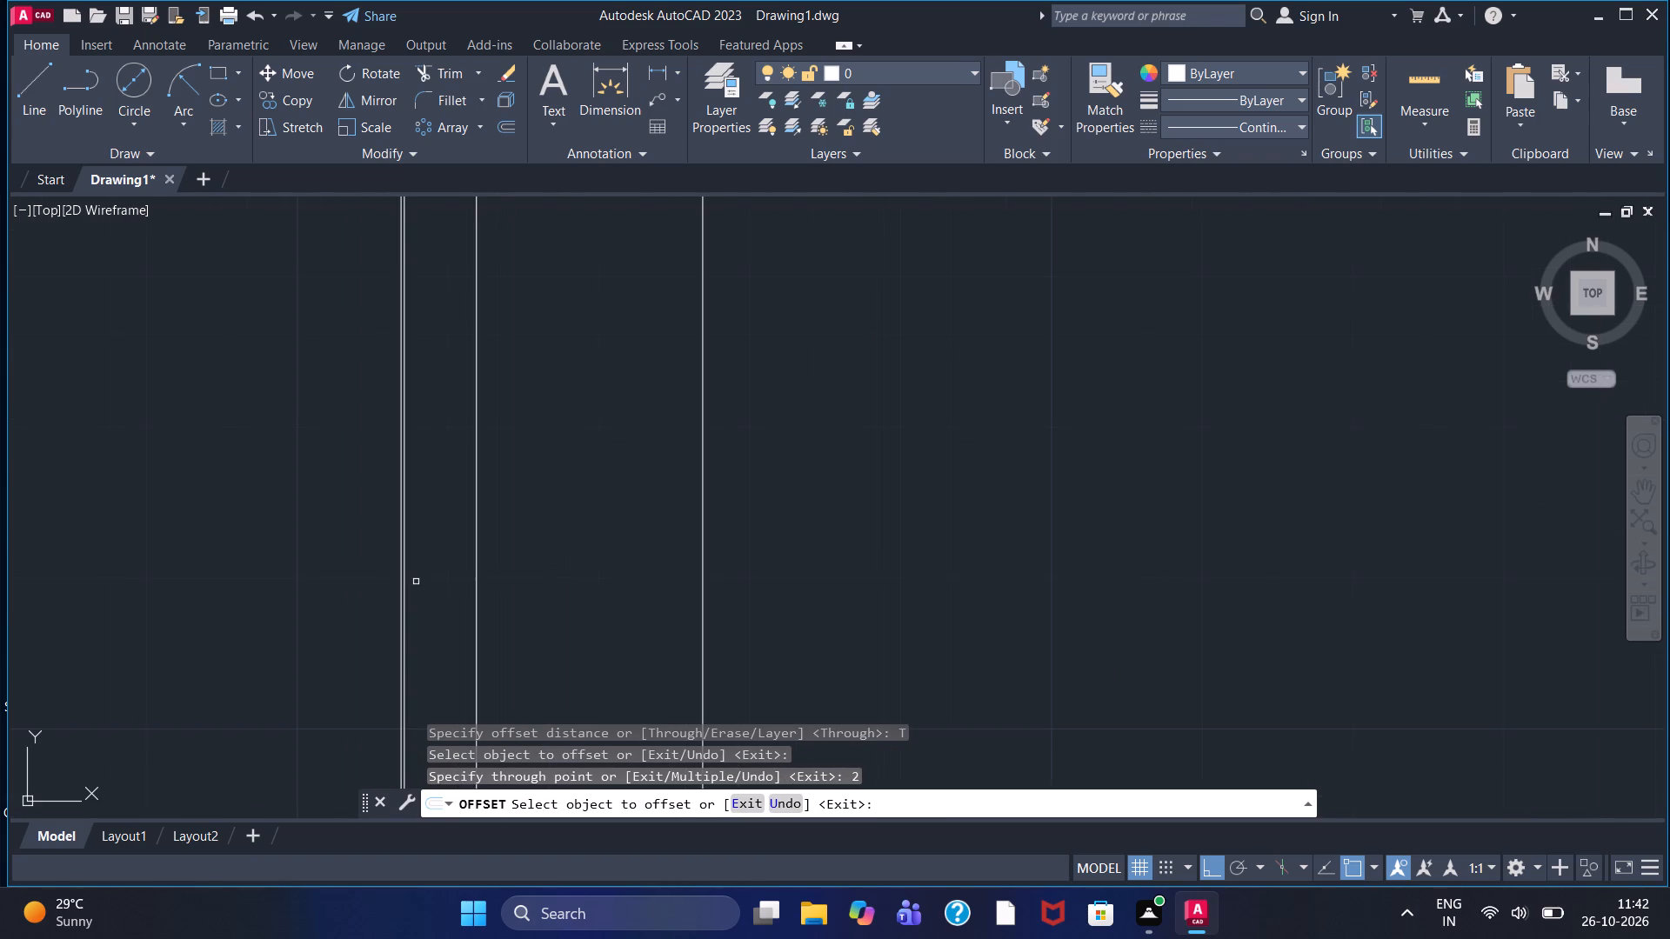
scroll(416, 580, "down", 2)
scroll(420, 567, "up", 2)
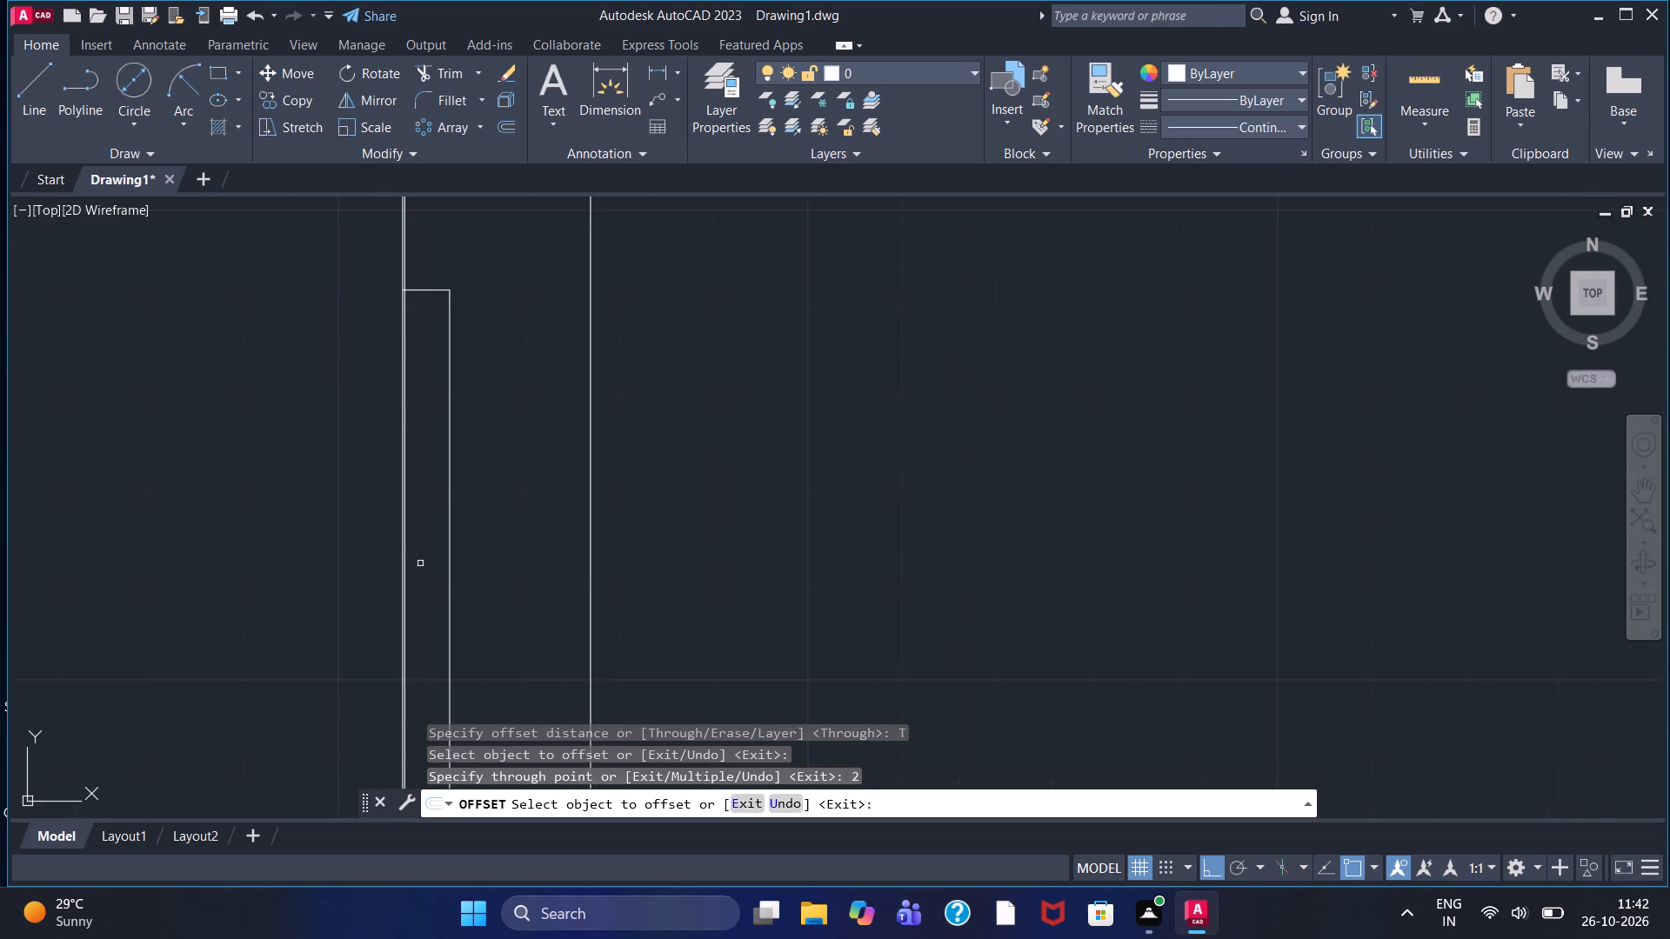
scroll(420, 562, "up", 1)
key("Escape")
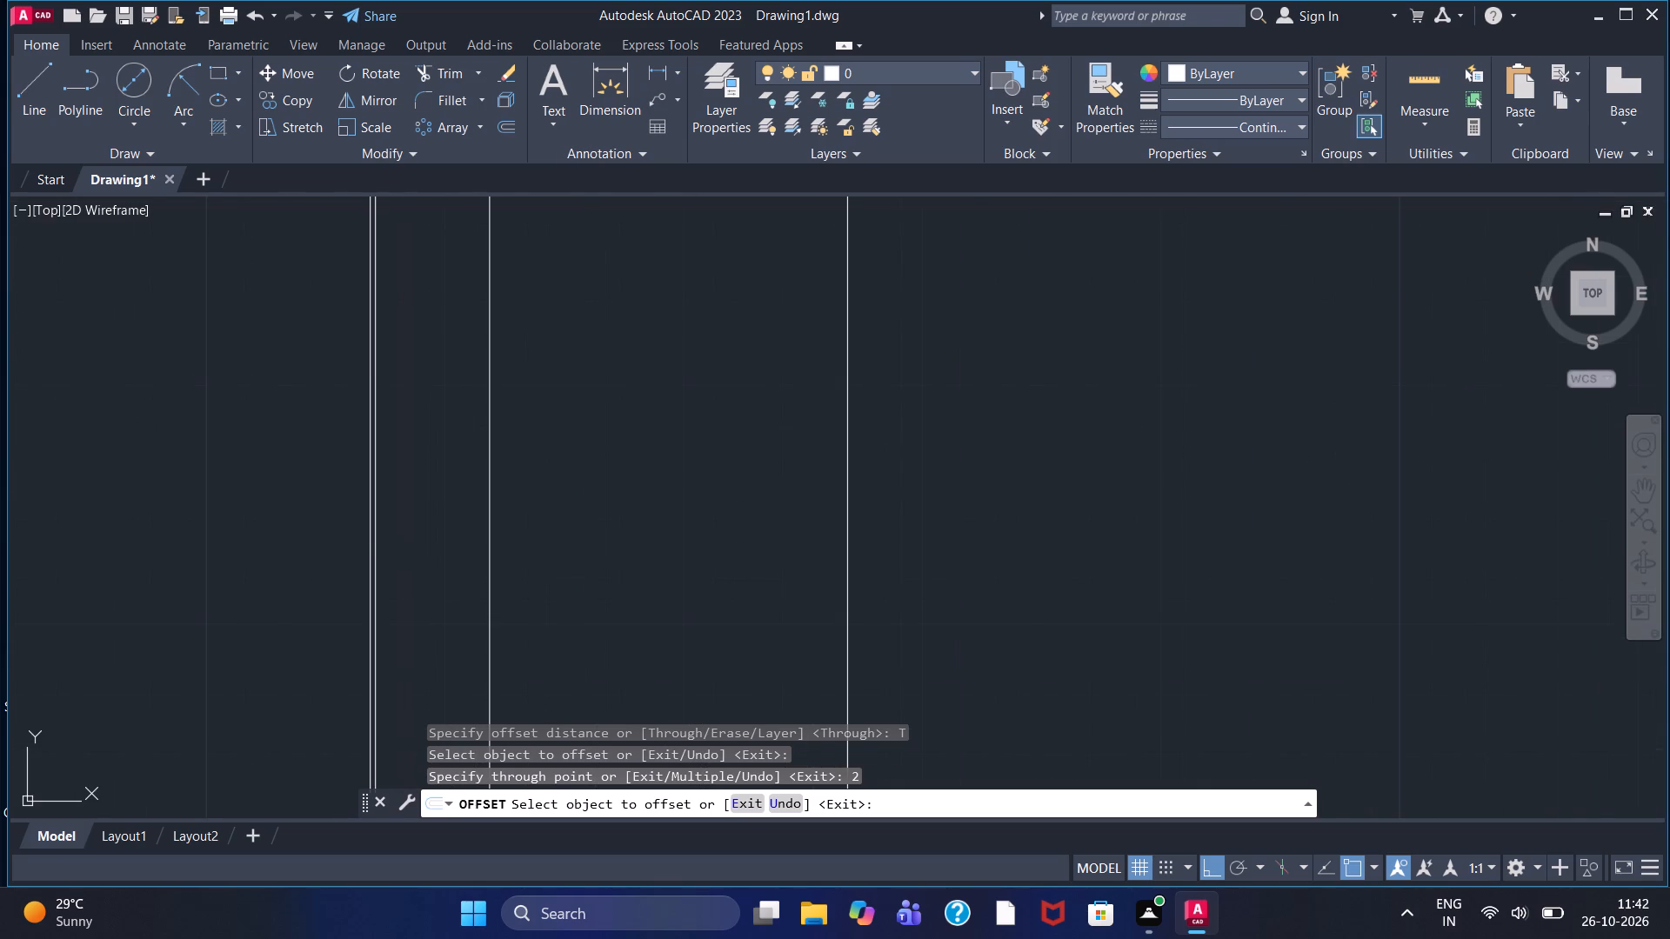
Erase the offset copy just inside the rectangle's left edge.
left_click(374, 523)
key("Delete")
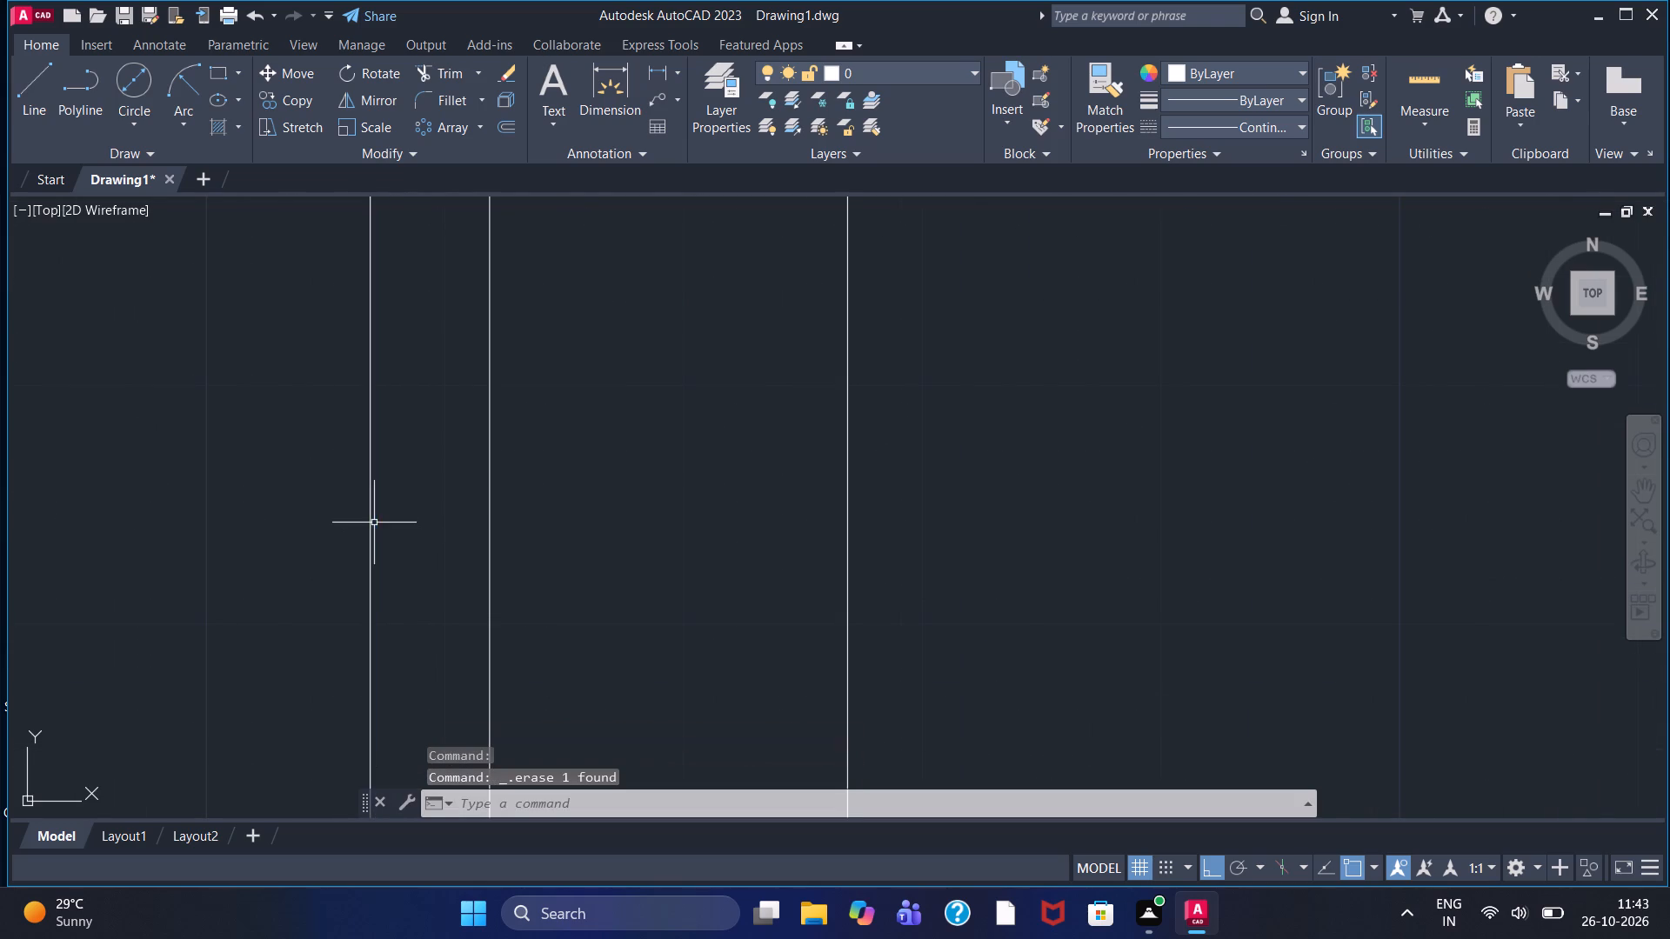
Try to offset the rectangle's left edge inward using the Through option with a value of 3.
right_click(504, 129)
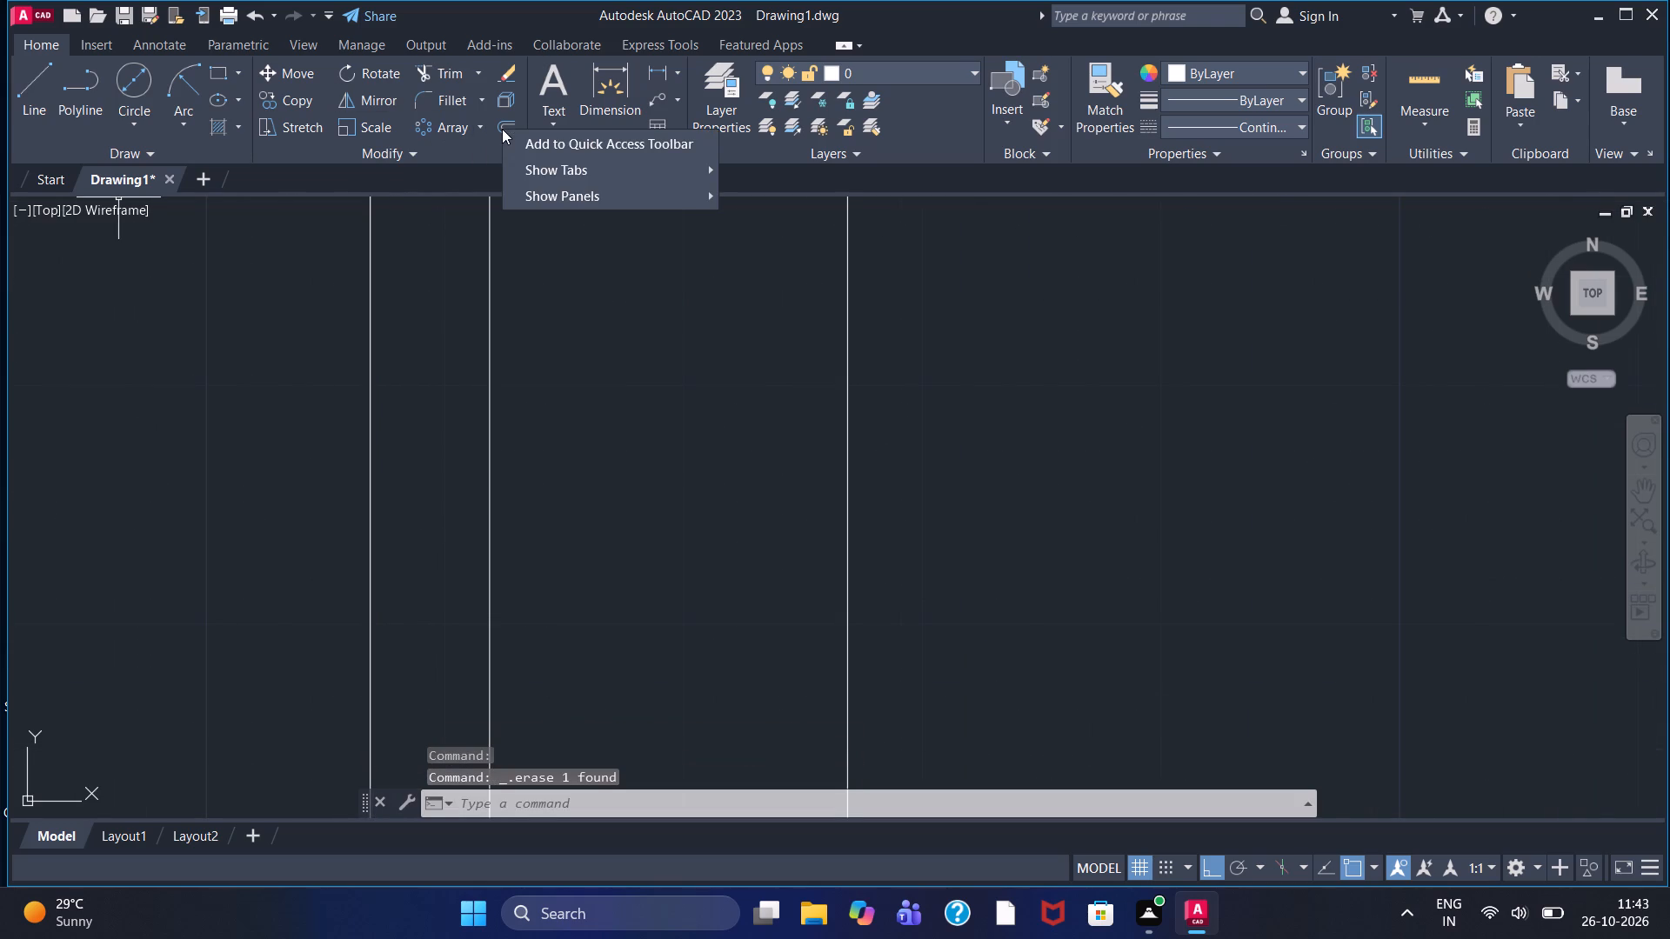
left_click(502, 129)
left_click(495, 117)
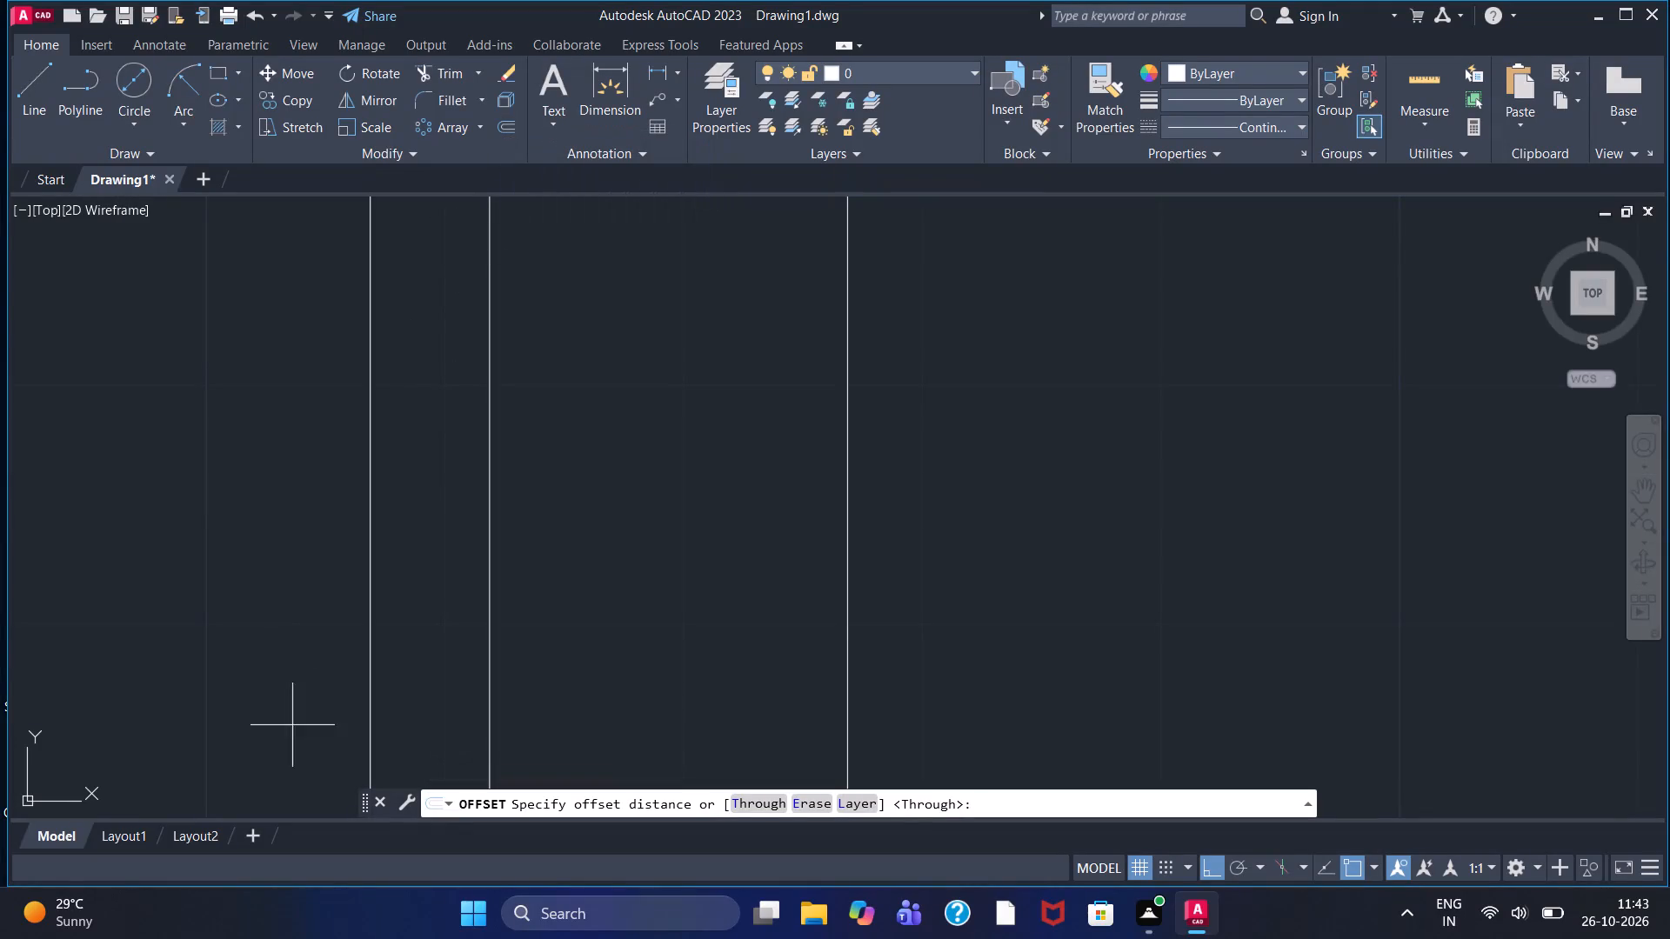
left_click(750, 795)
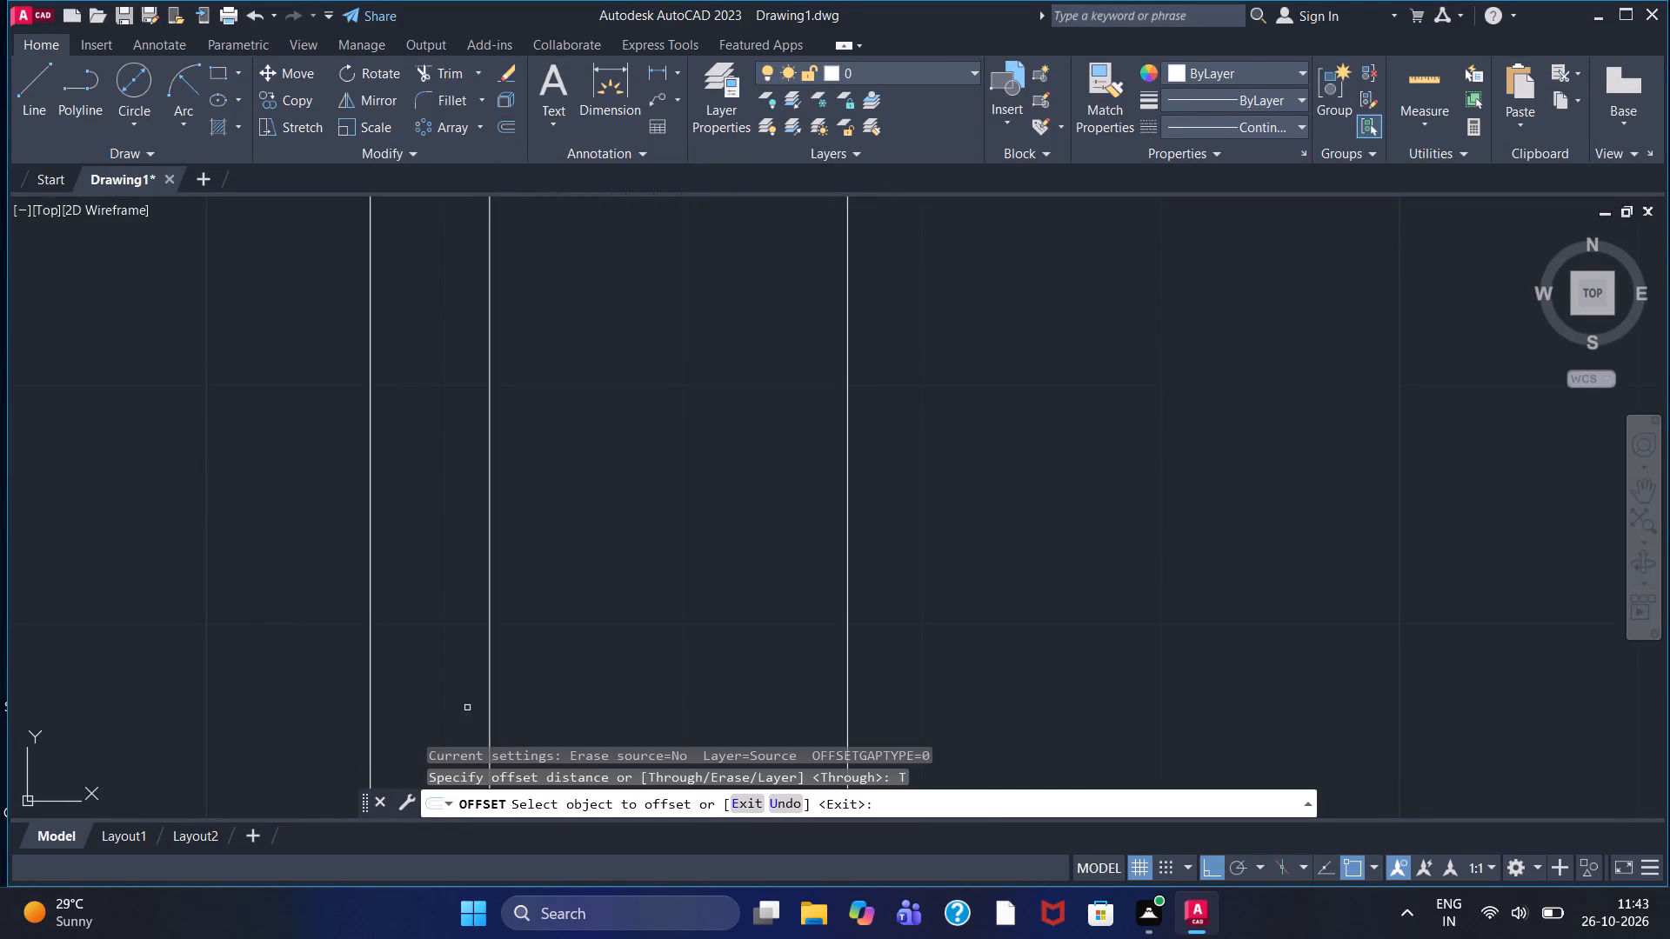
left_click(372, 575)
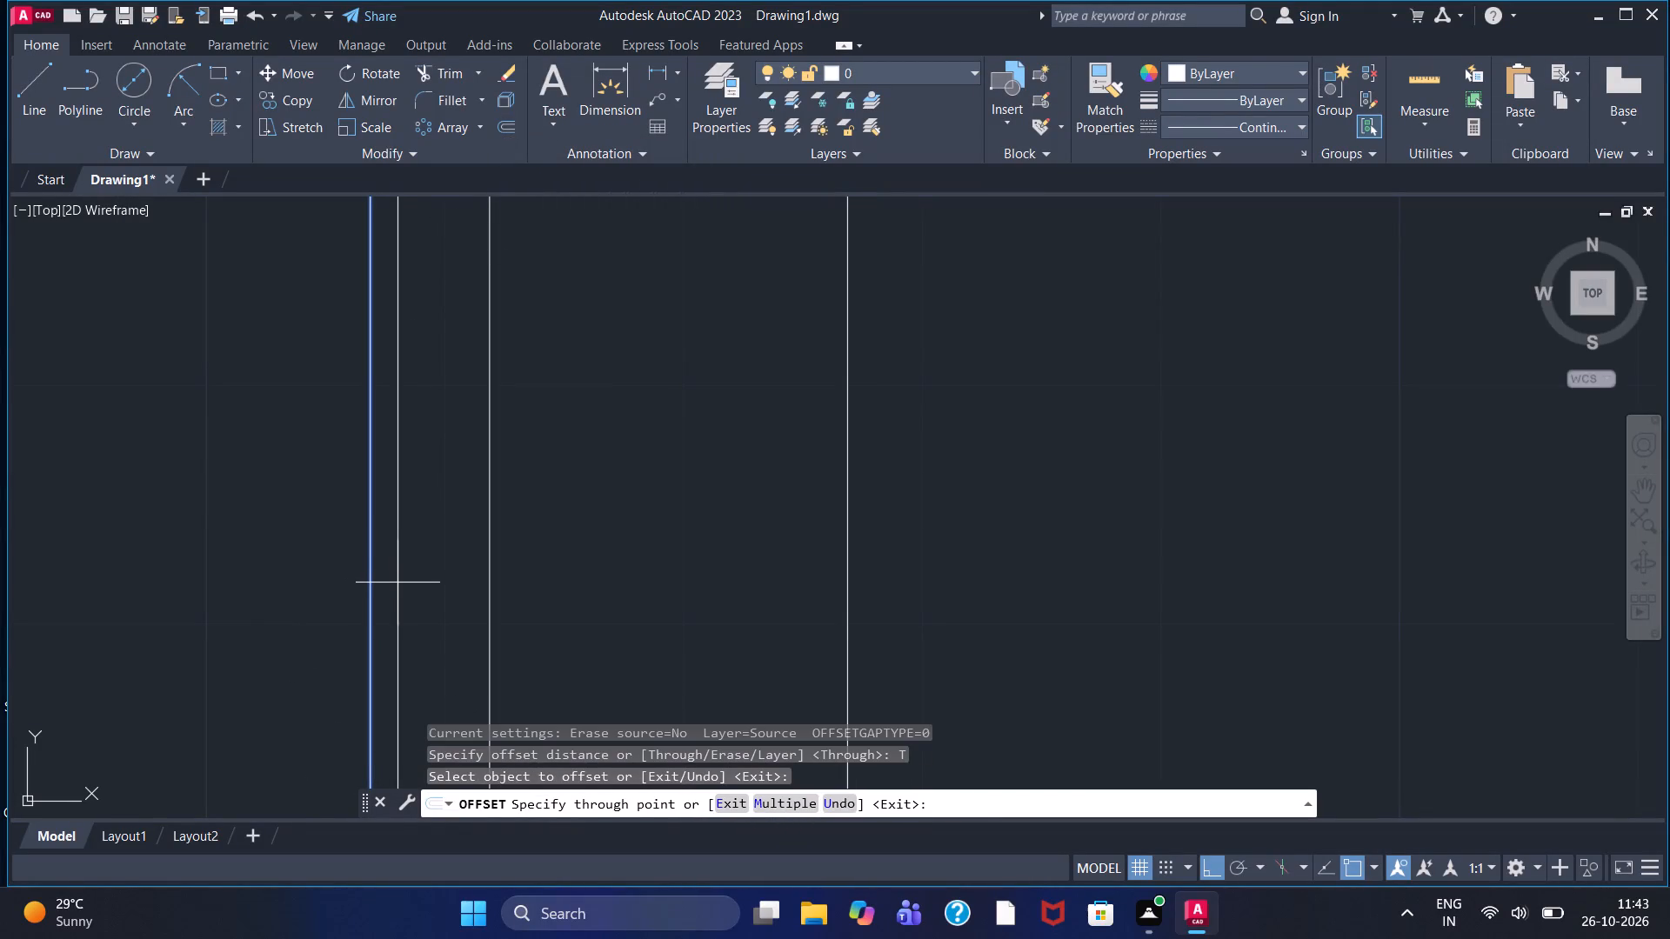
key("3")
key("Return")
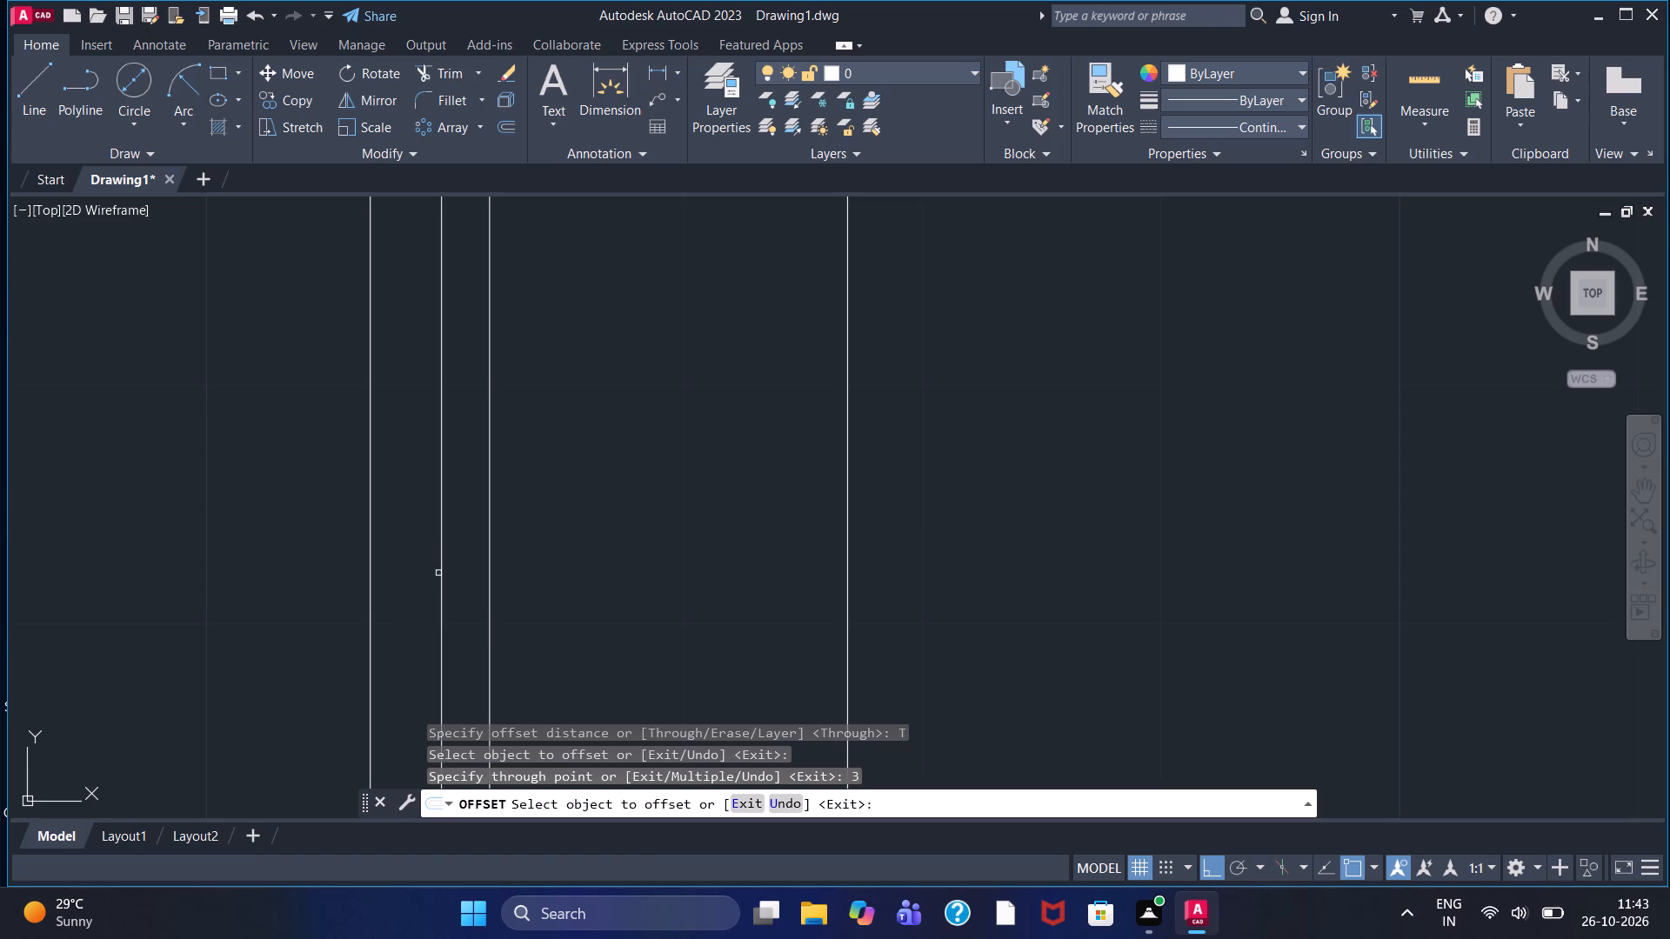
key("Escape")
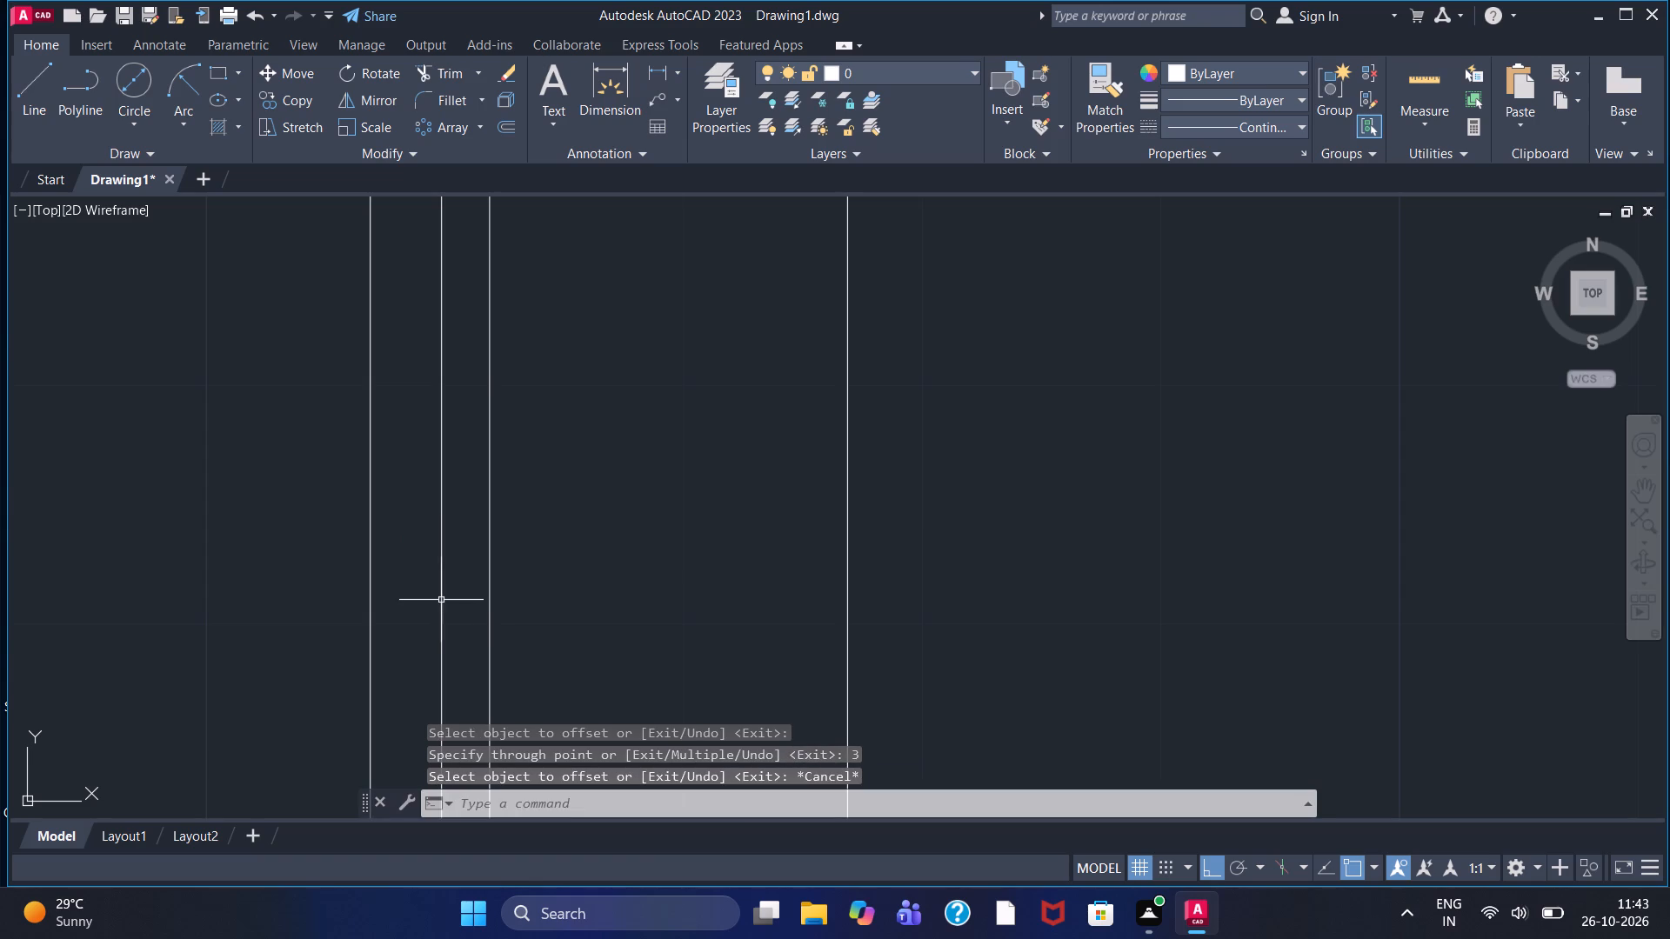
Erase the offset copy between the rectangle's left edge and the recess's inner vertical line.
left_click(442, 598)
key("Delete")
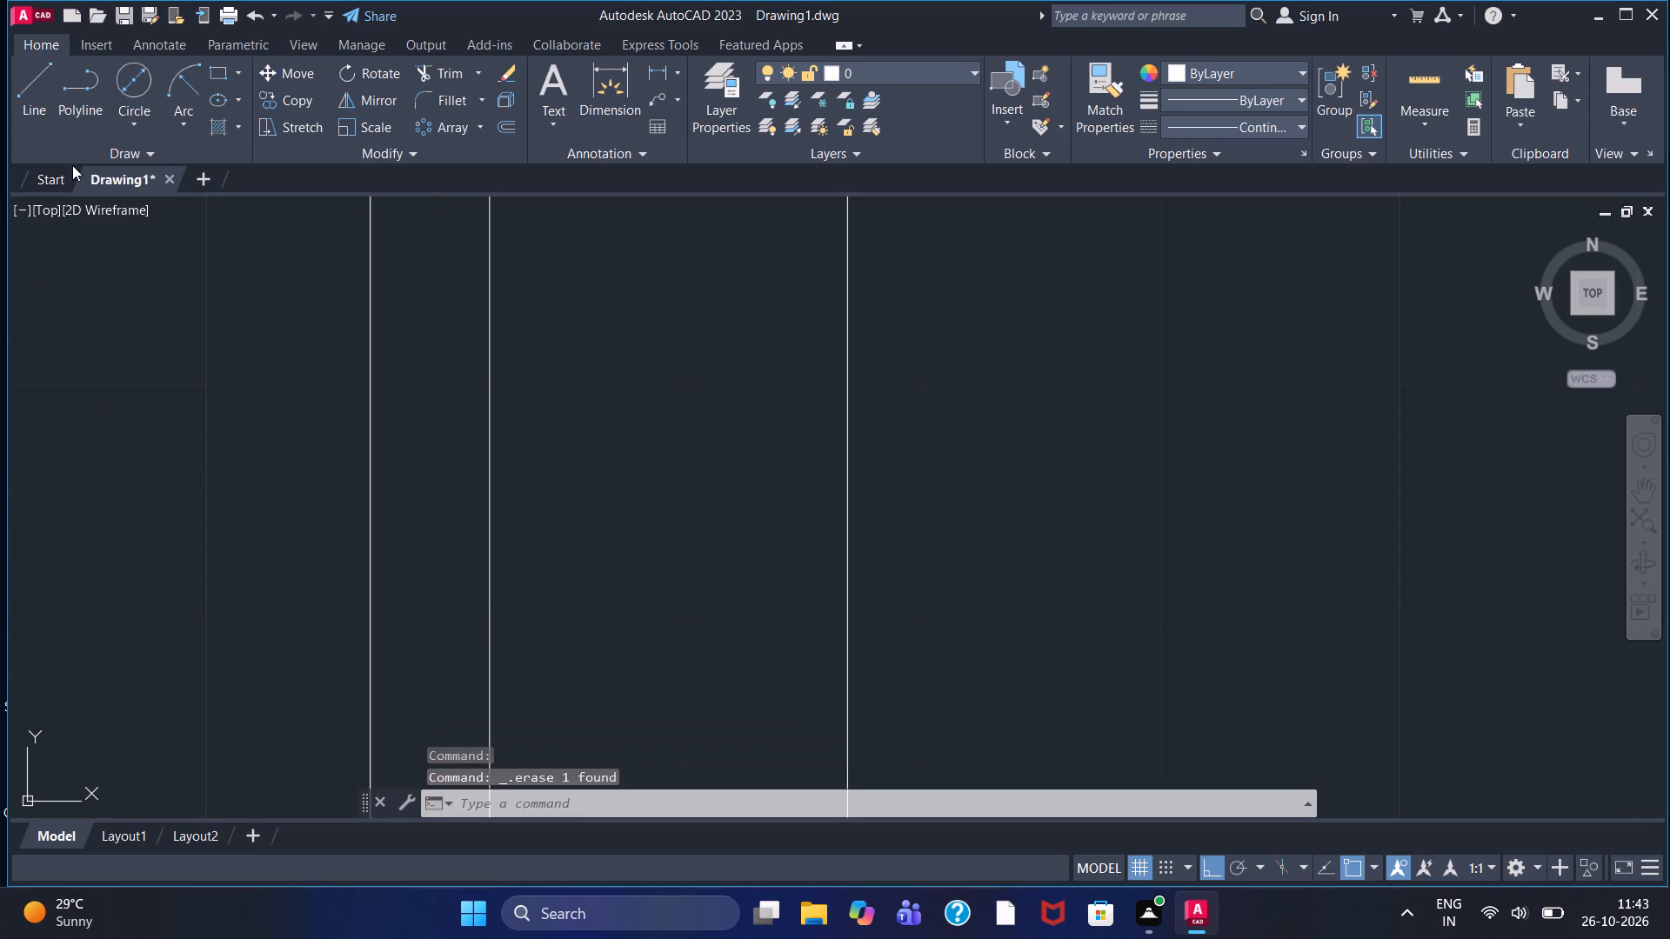
Offset the rectangle's left edge 2 inward using the Through option.
left_click(504, 129)
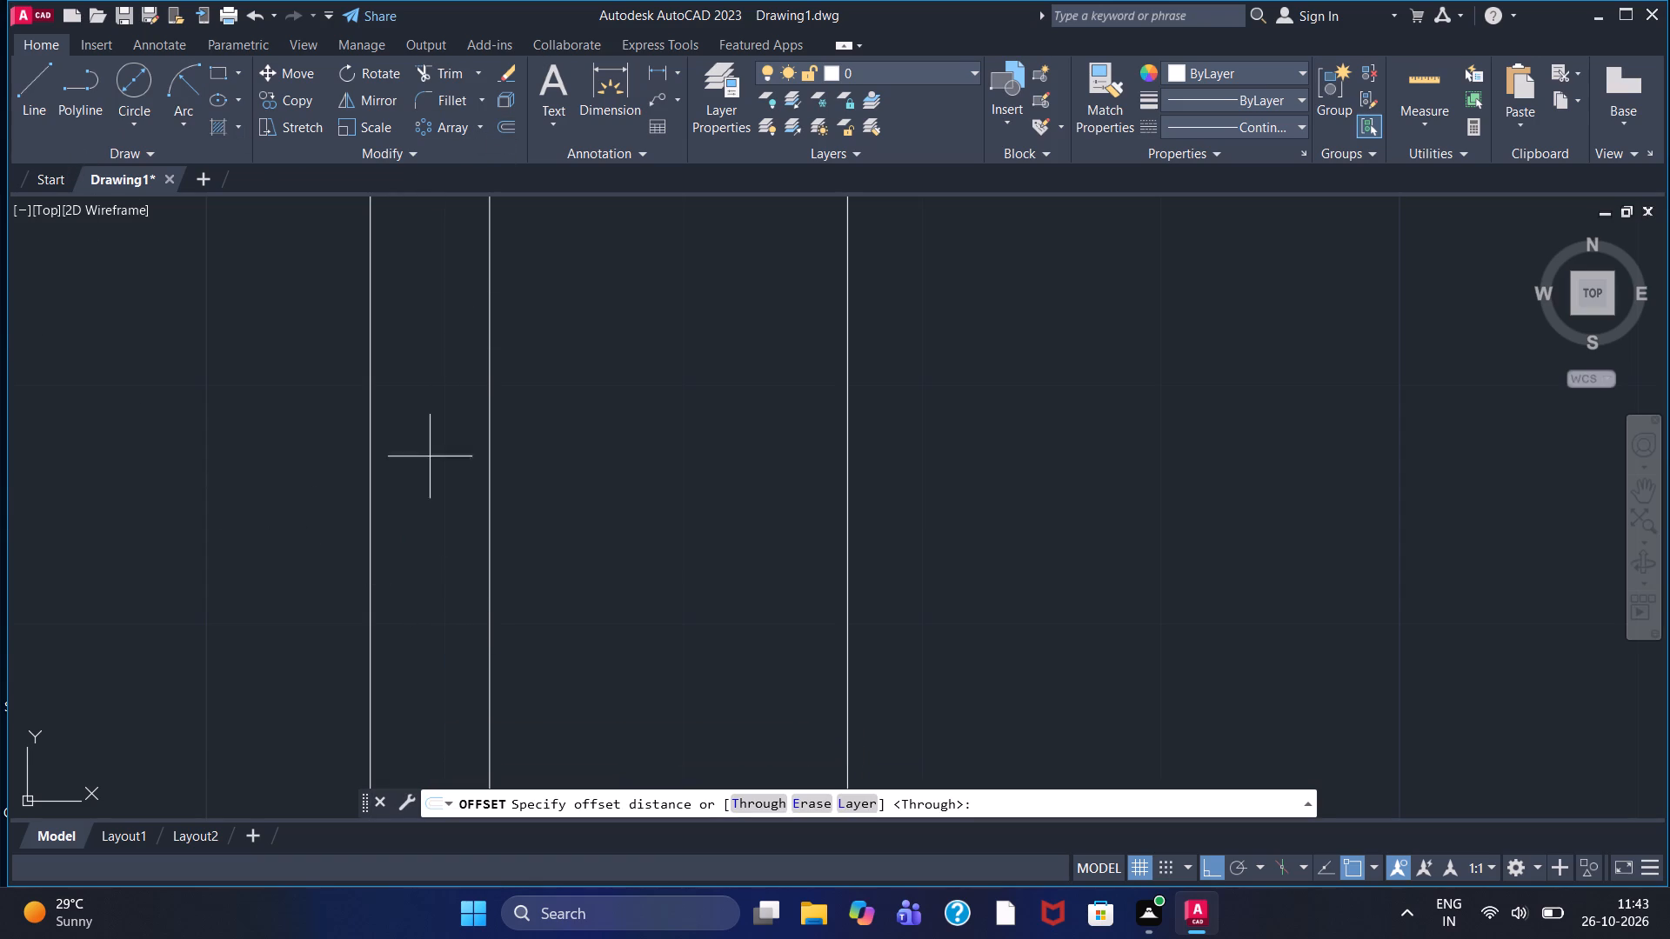
left_click(736, 802)
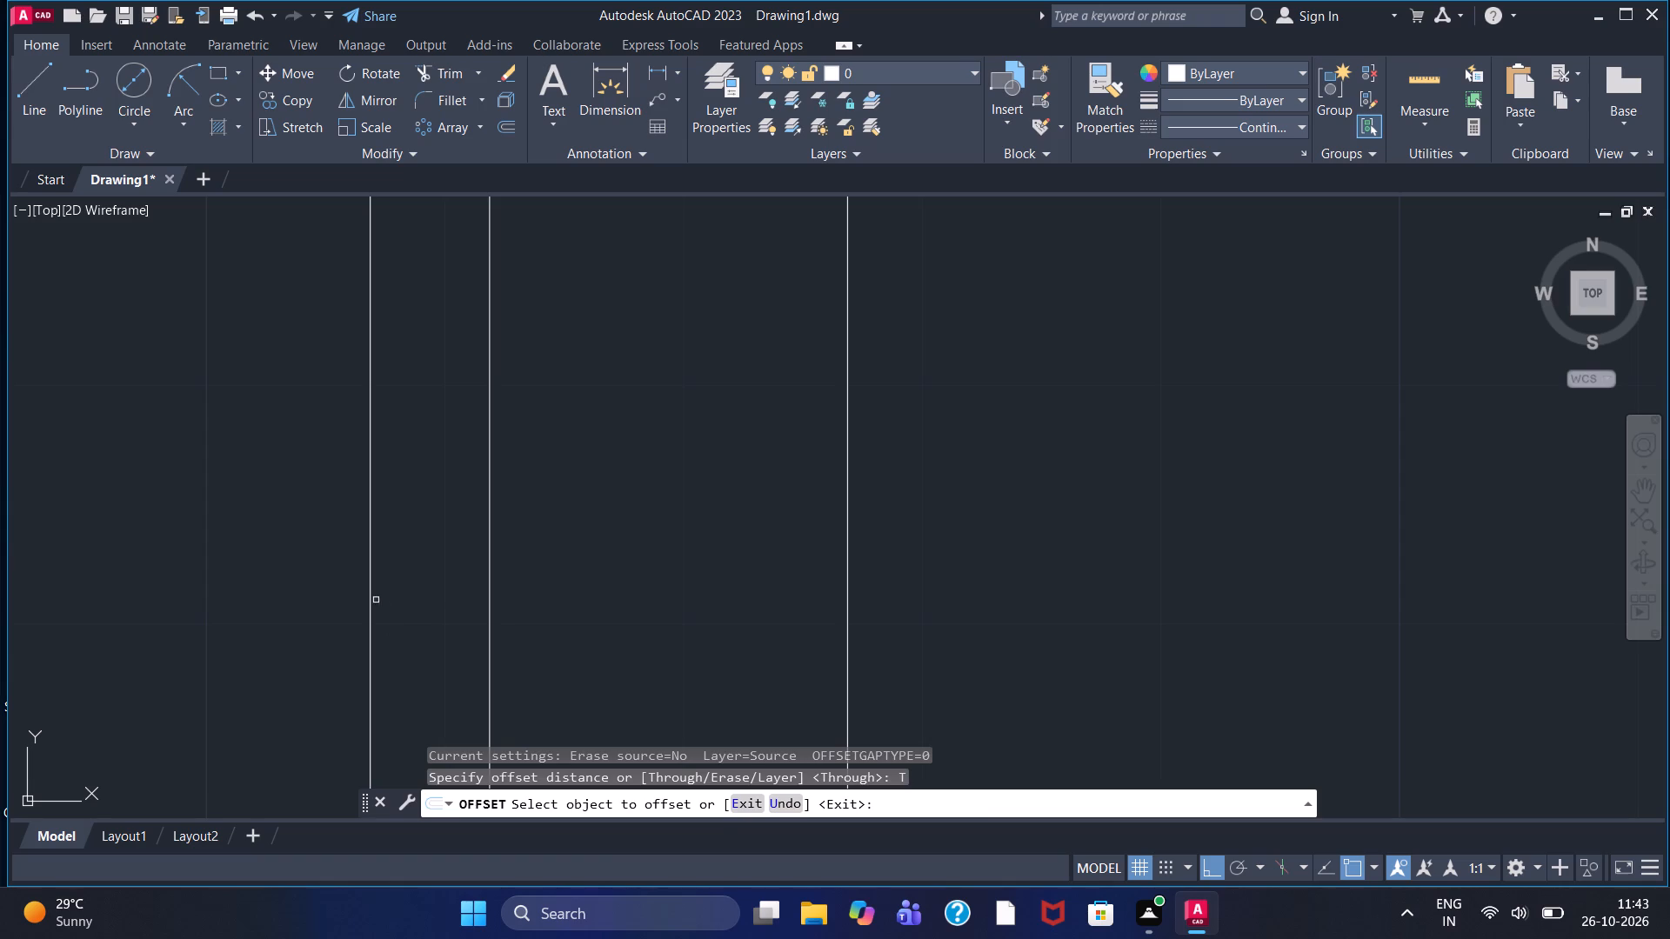
left_click(370, 596)
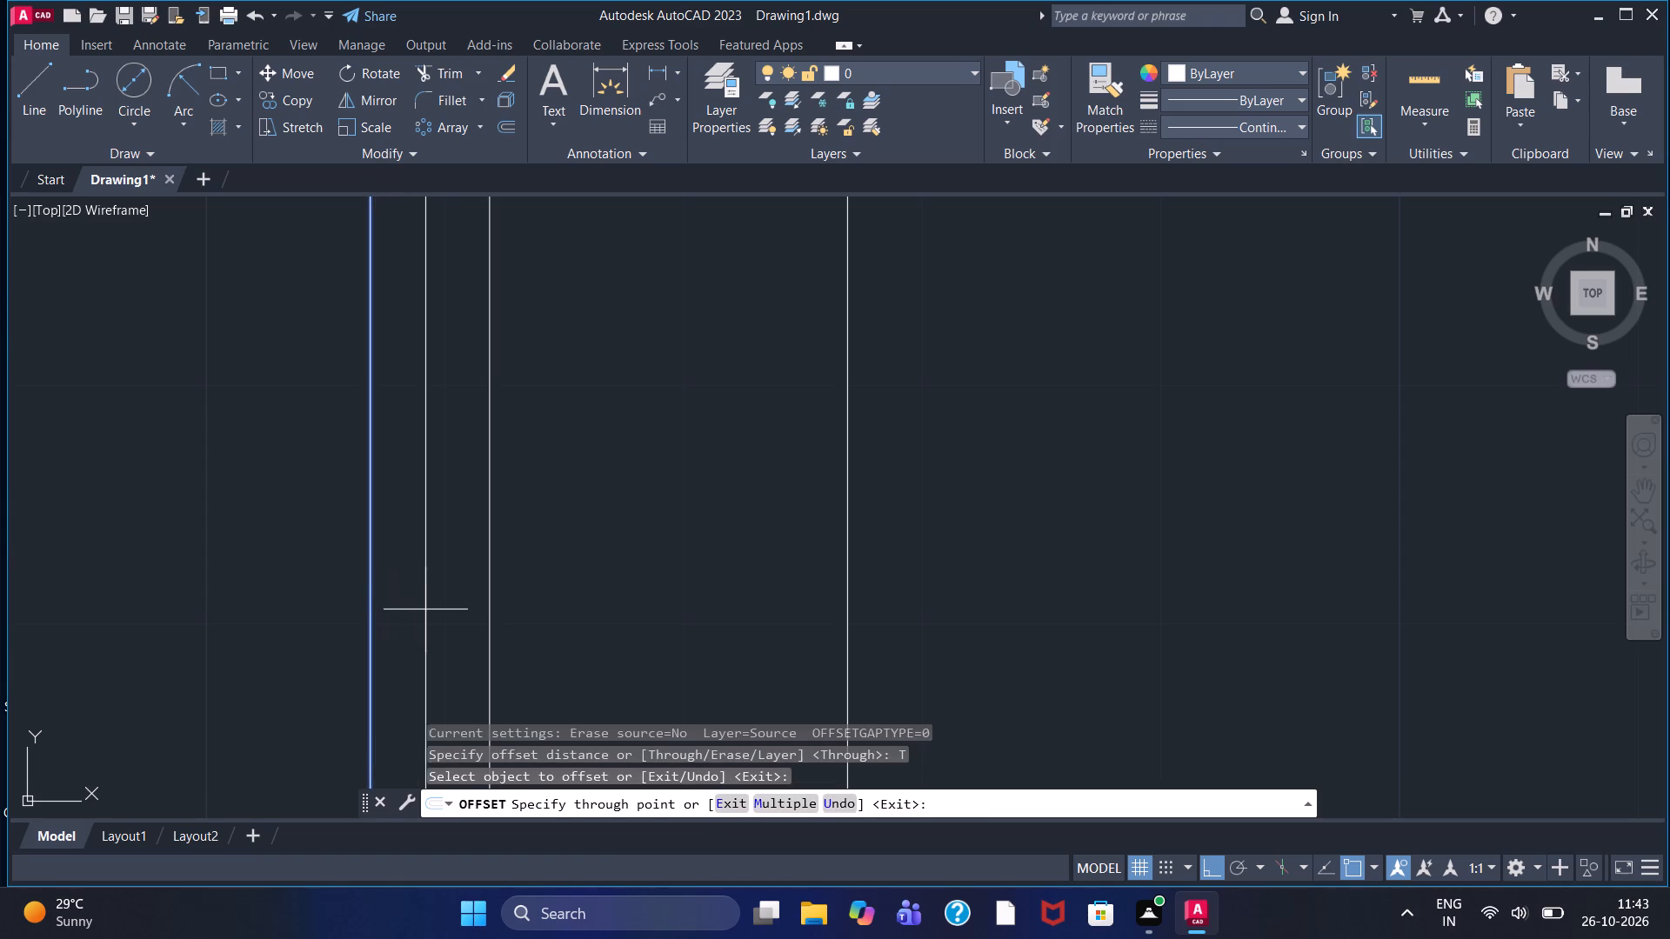
key("2")
key("Return")
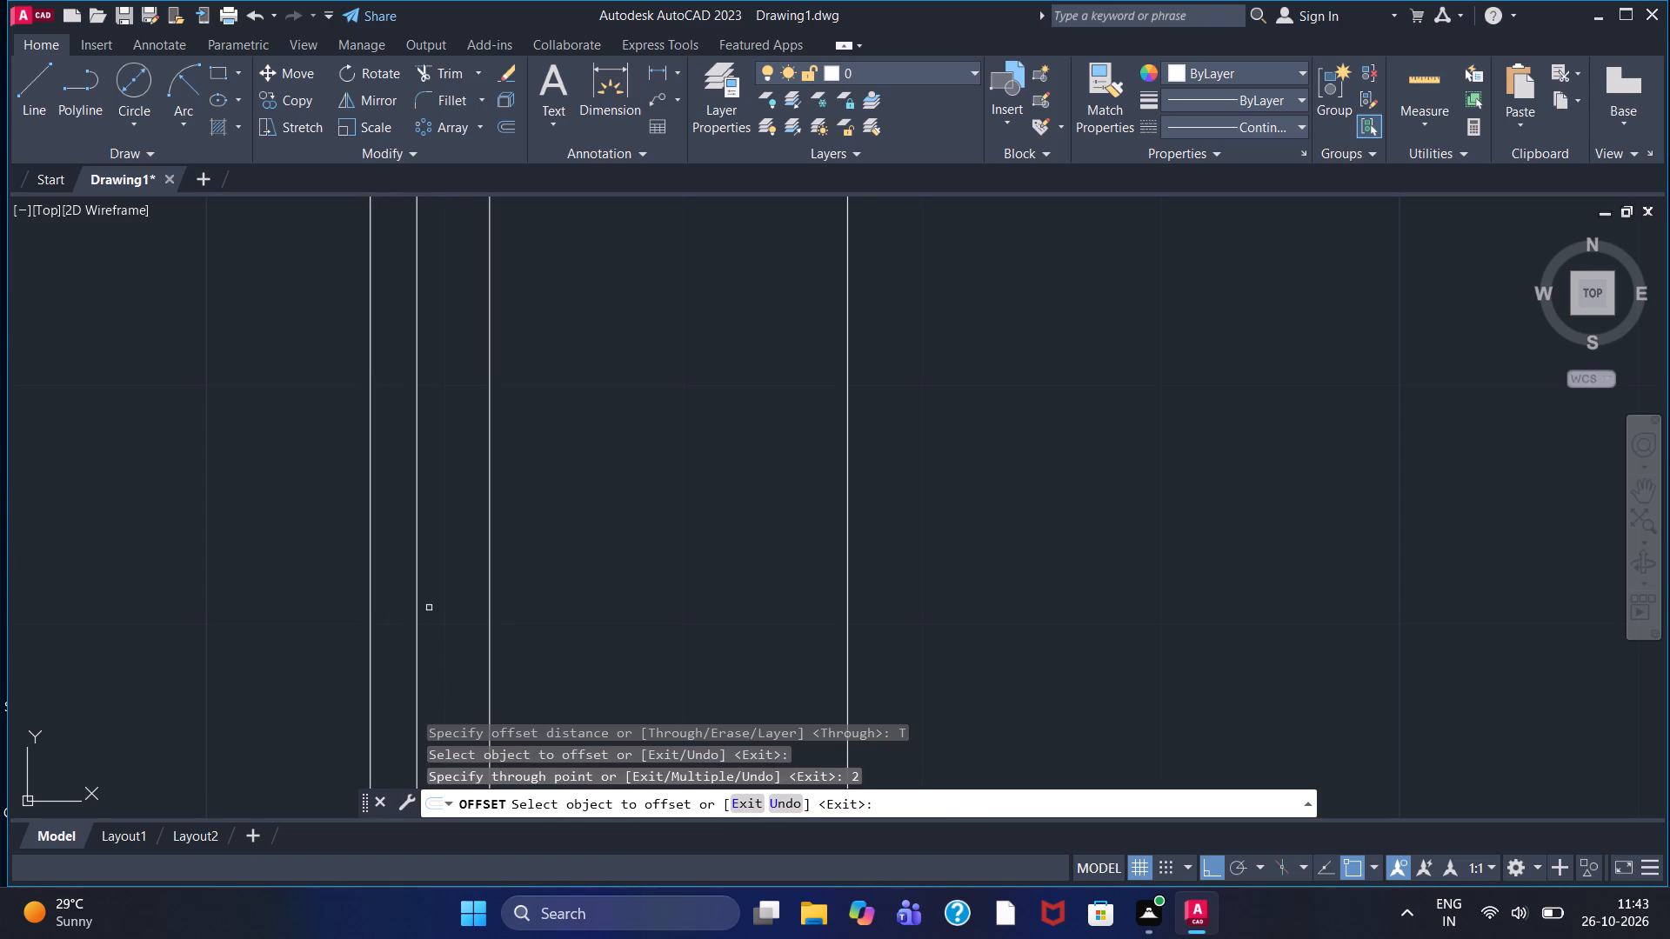
Trim the offset line above the recess and everywhere below it, keeping only the portion between the recess's top and bottom lines.
scroll(429, 601, "down", 3)
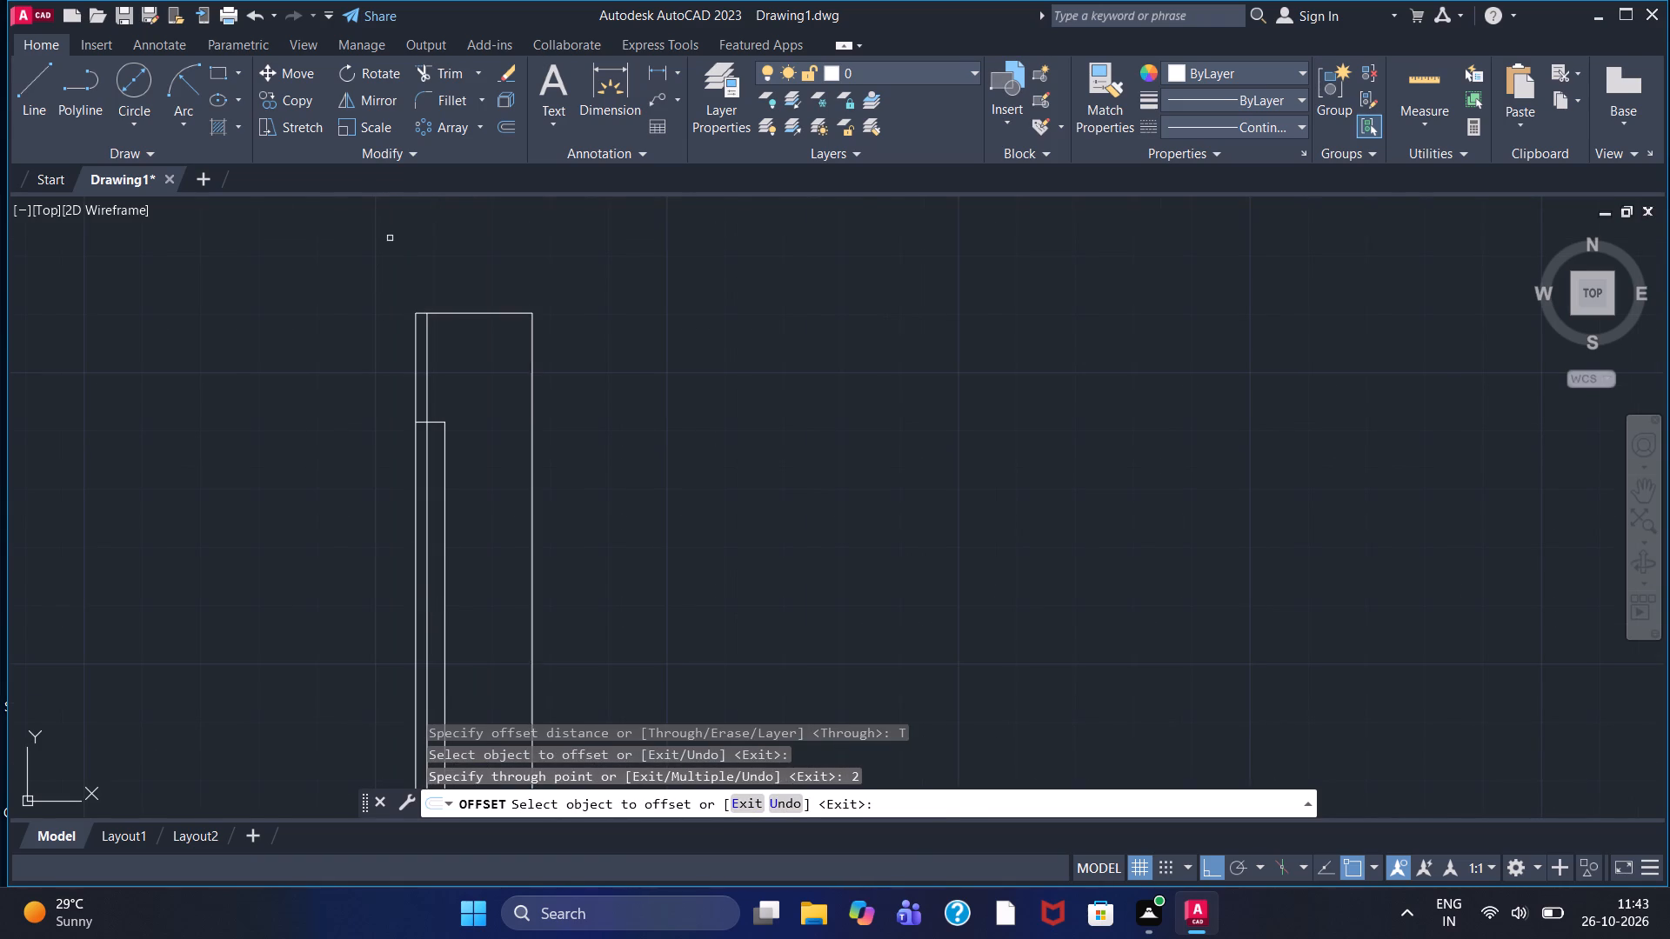
left_click(431, 75)
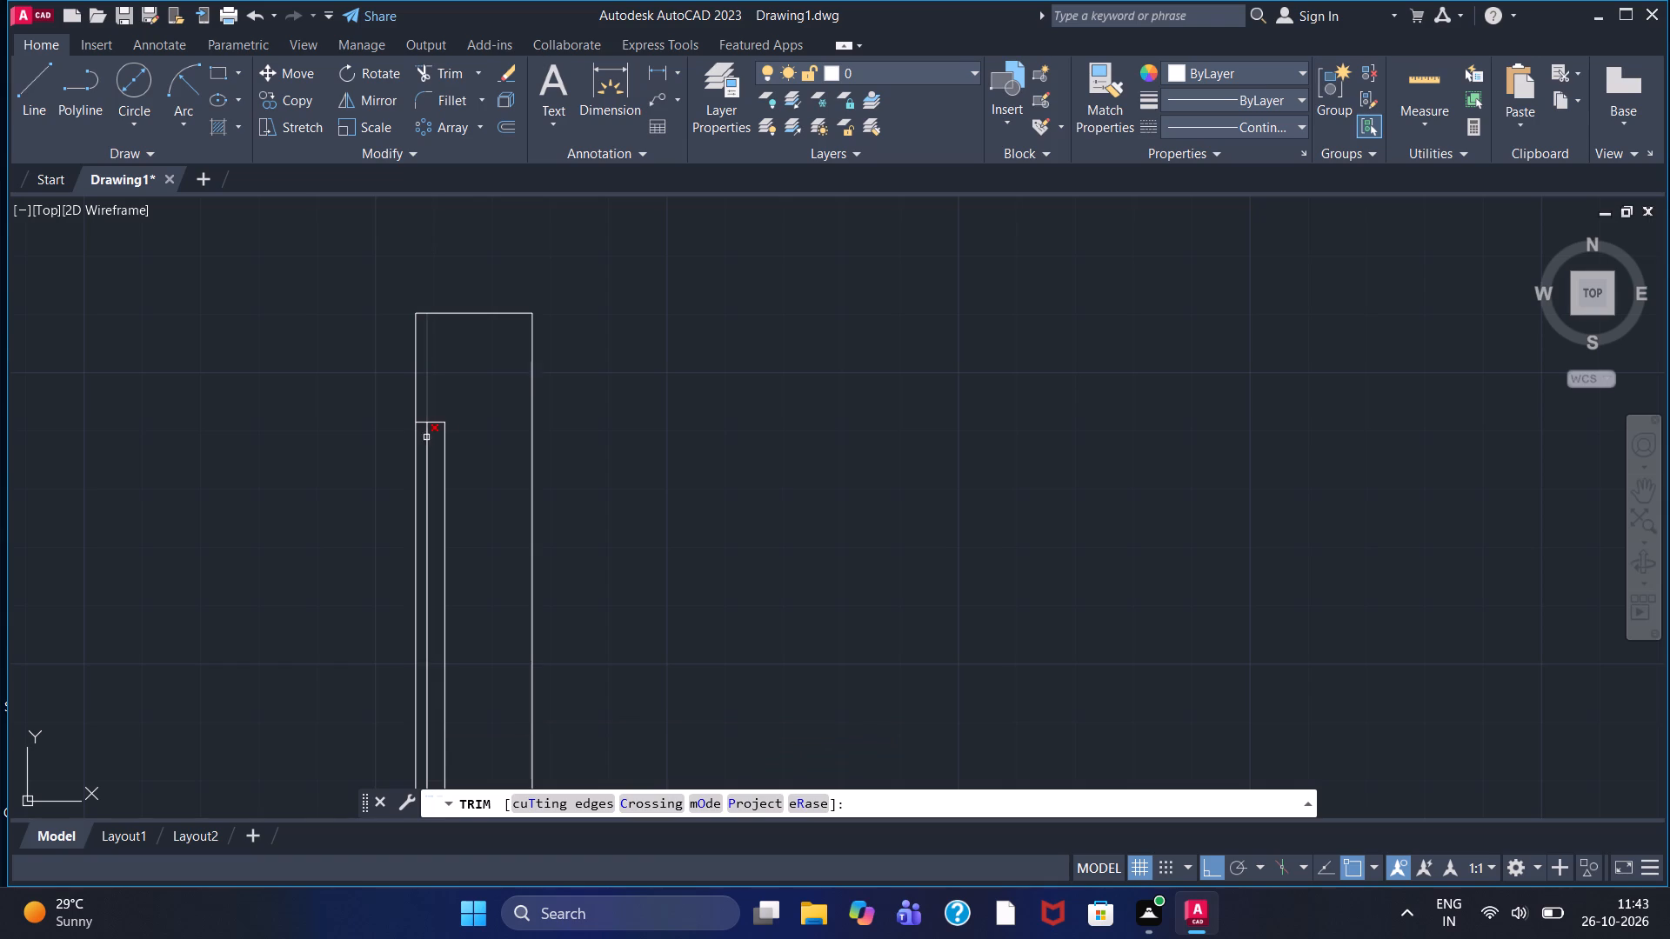
left_click(427, 390)
scroll(492, 537, "down", 1)
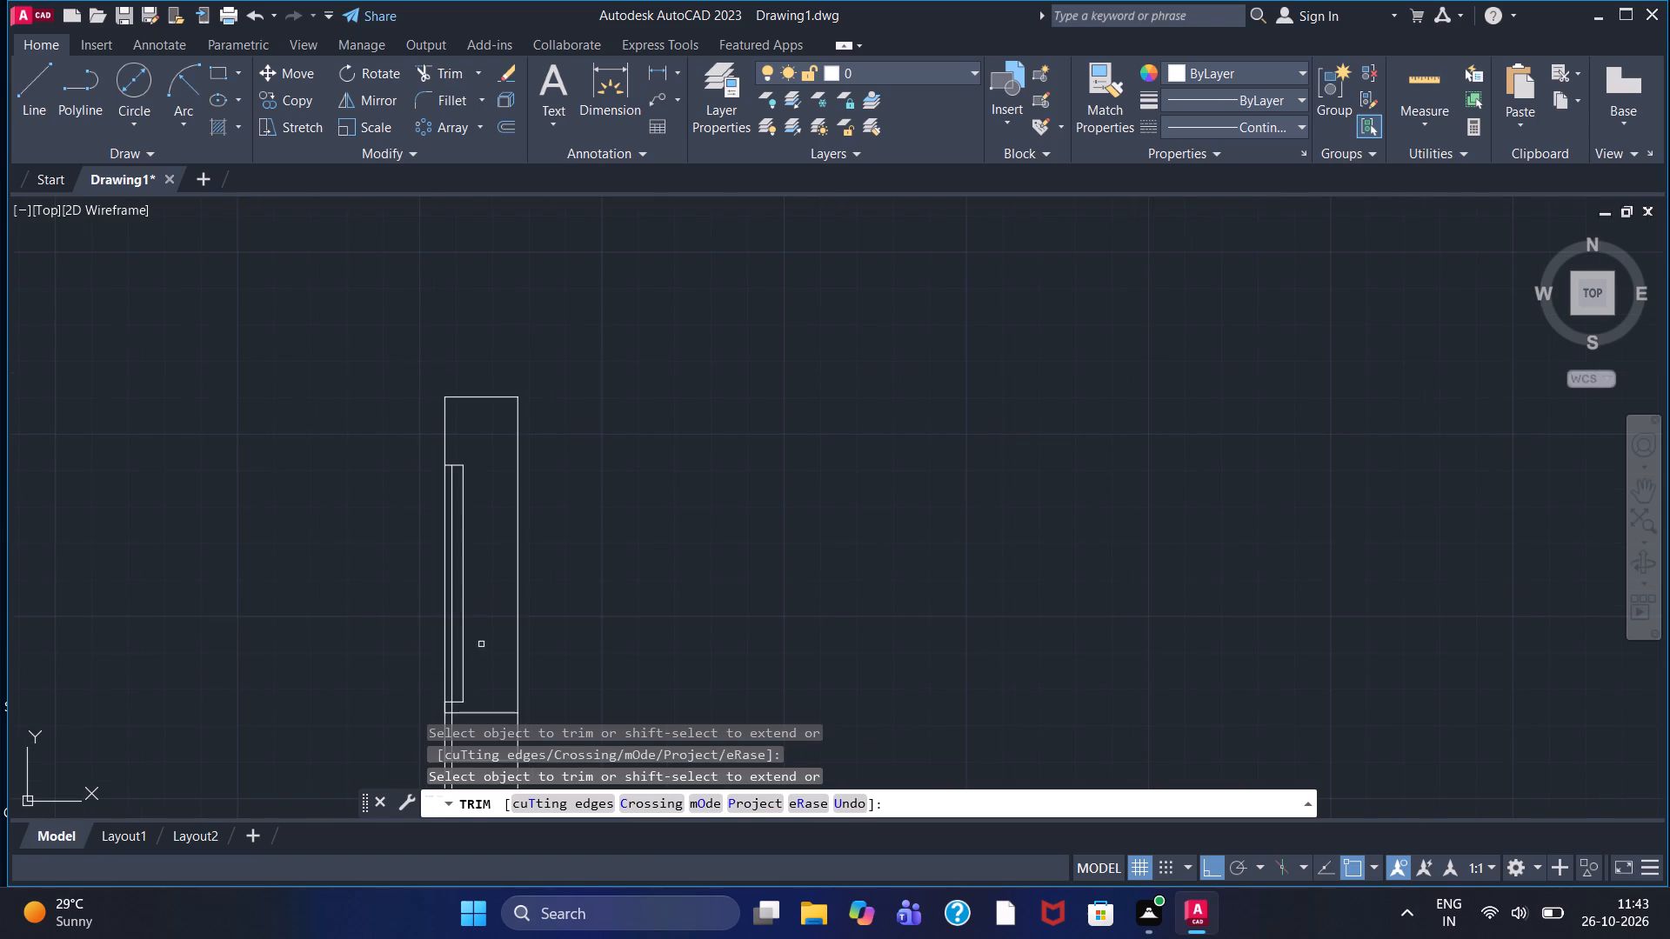
middle_click_drag(498, 688, 471, 465)
scroll(422, 511, "up", 1)
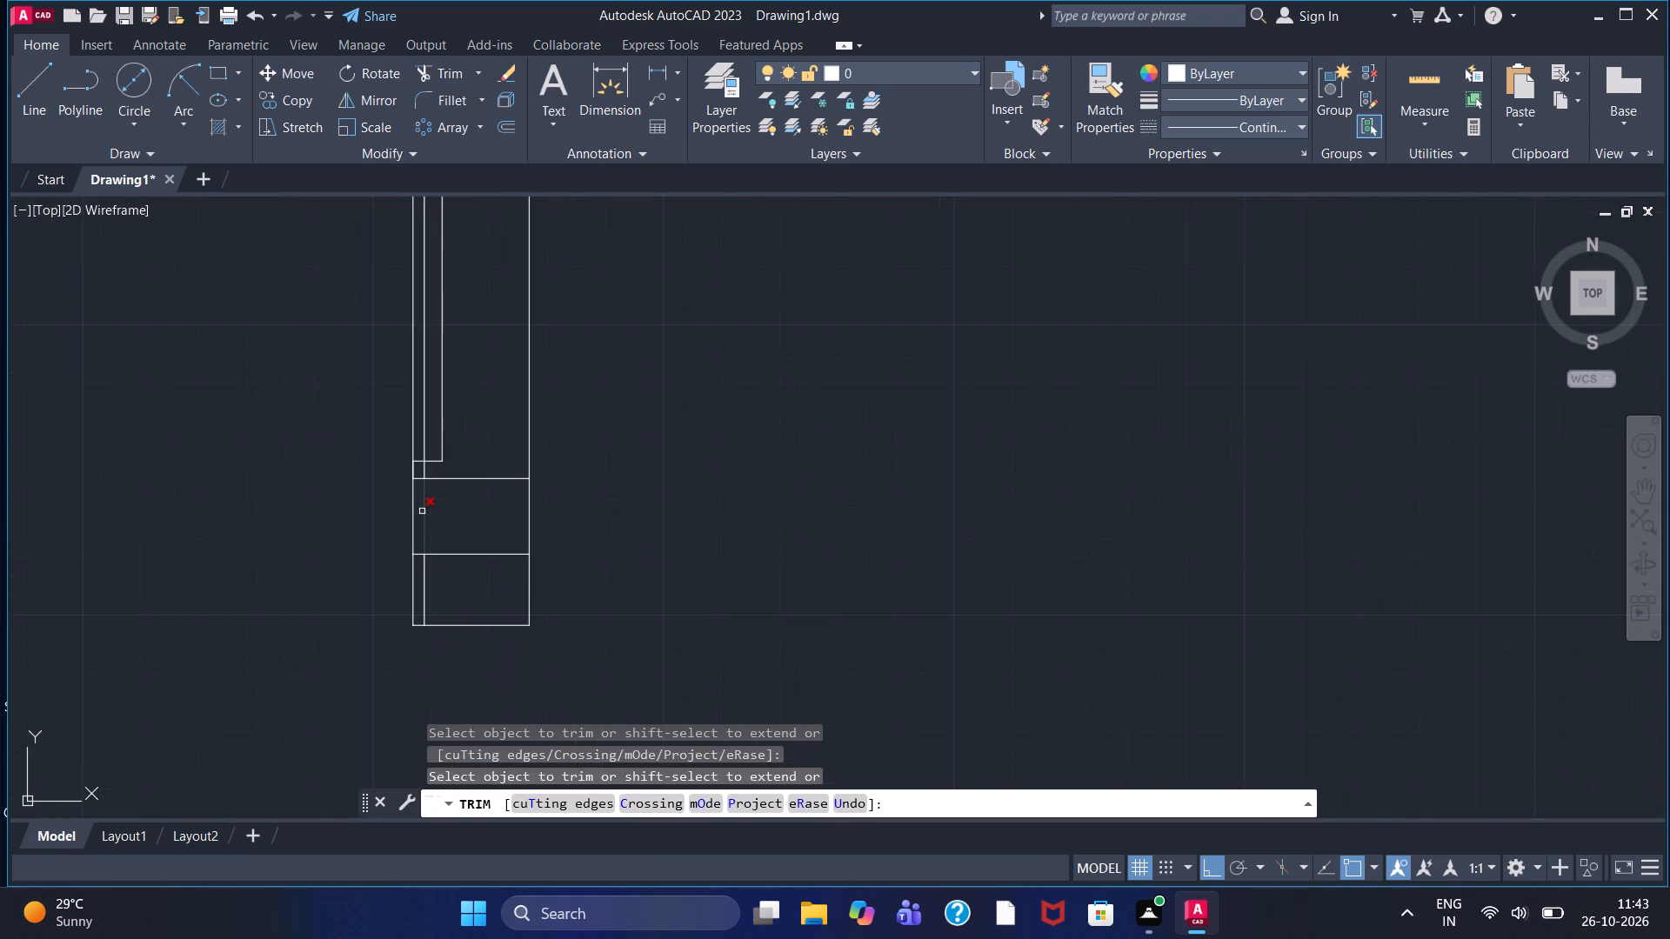
left_click(427, 522)
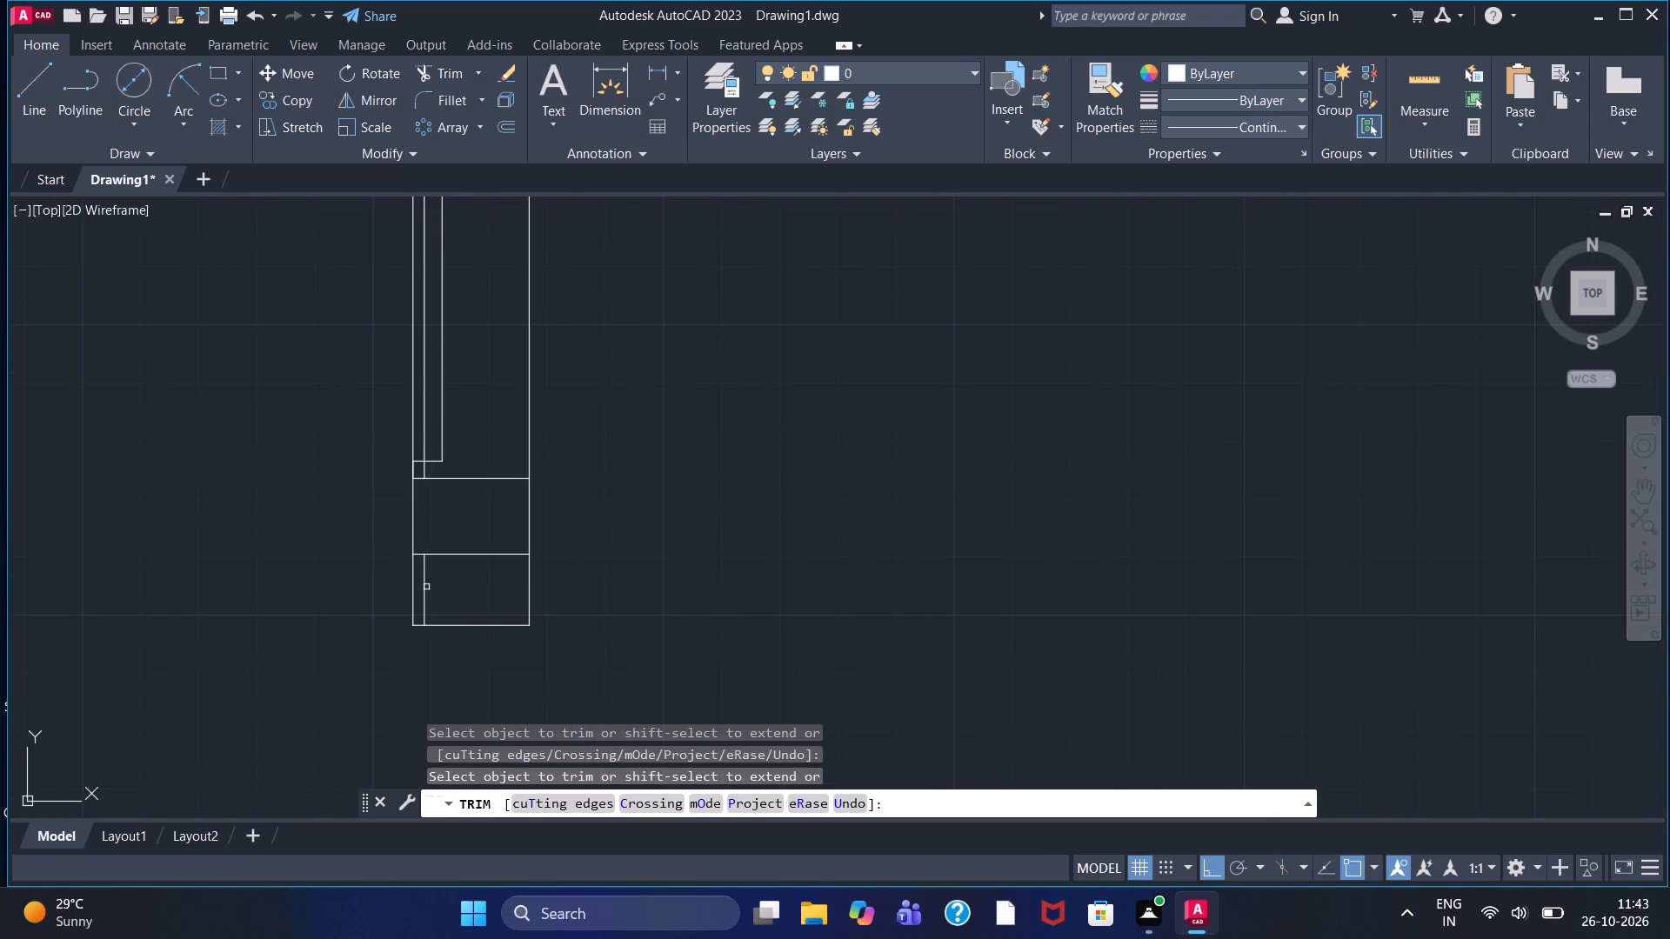
left_click(426, 587)
scroll(437, 471, "up", 3)
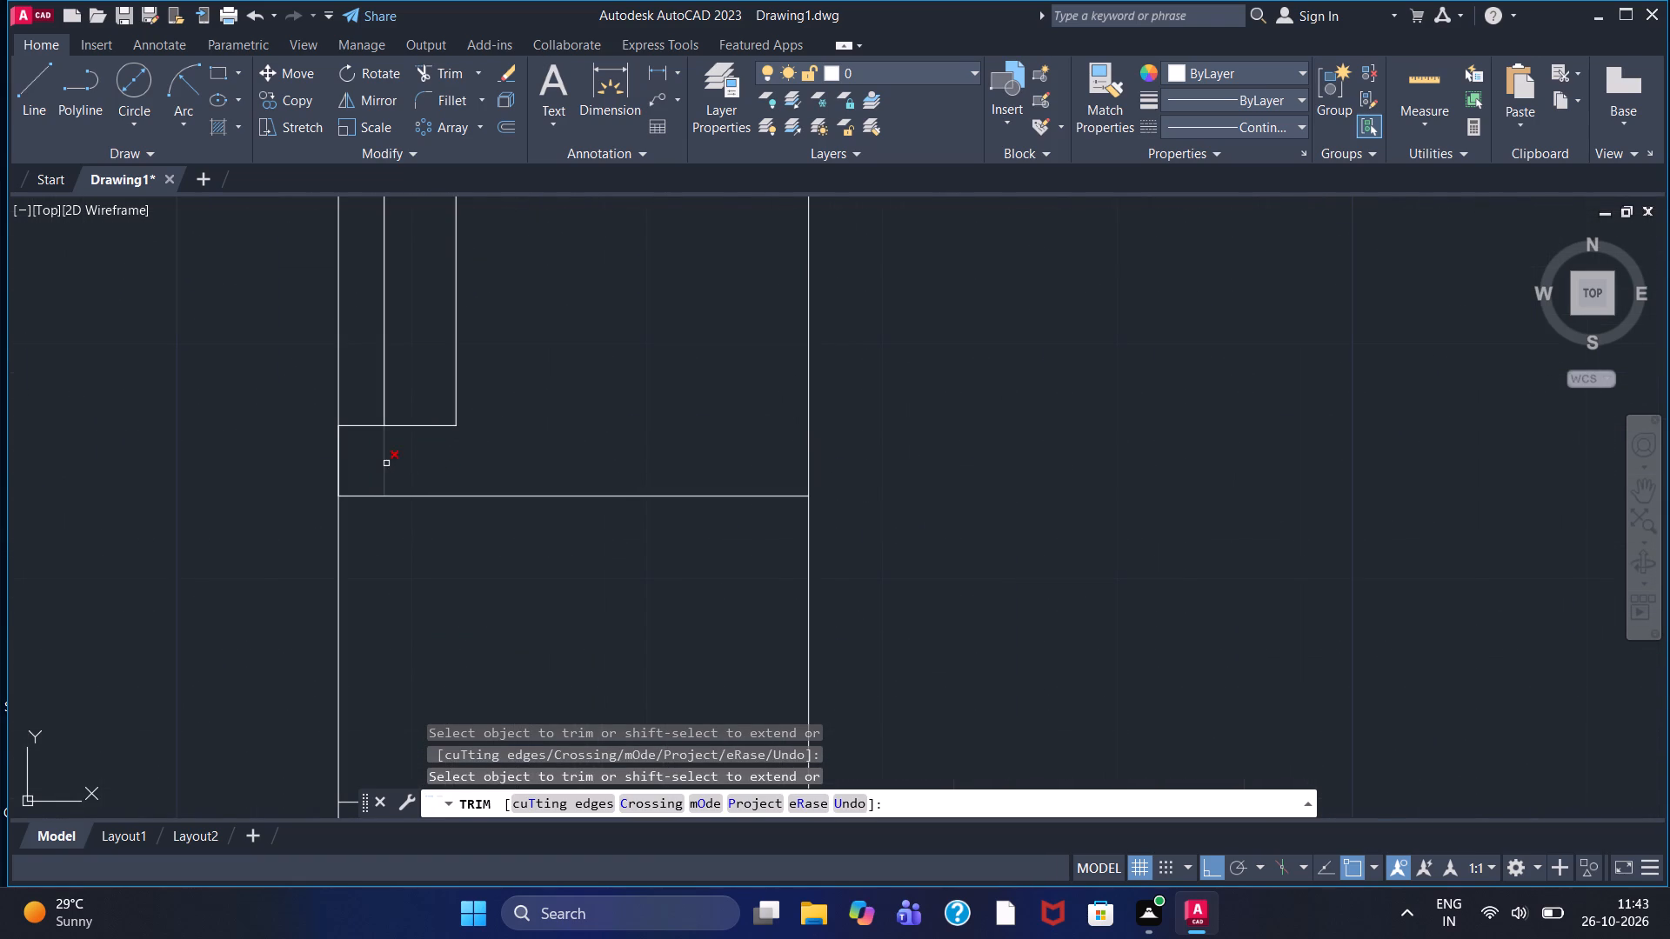
left_click(386, 463)
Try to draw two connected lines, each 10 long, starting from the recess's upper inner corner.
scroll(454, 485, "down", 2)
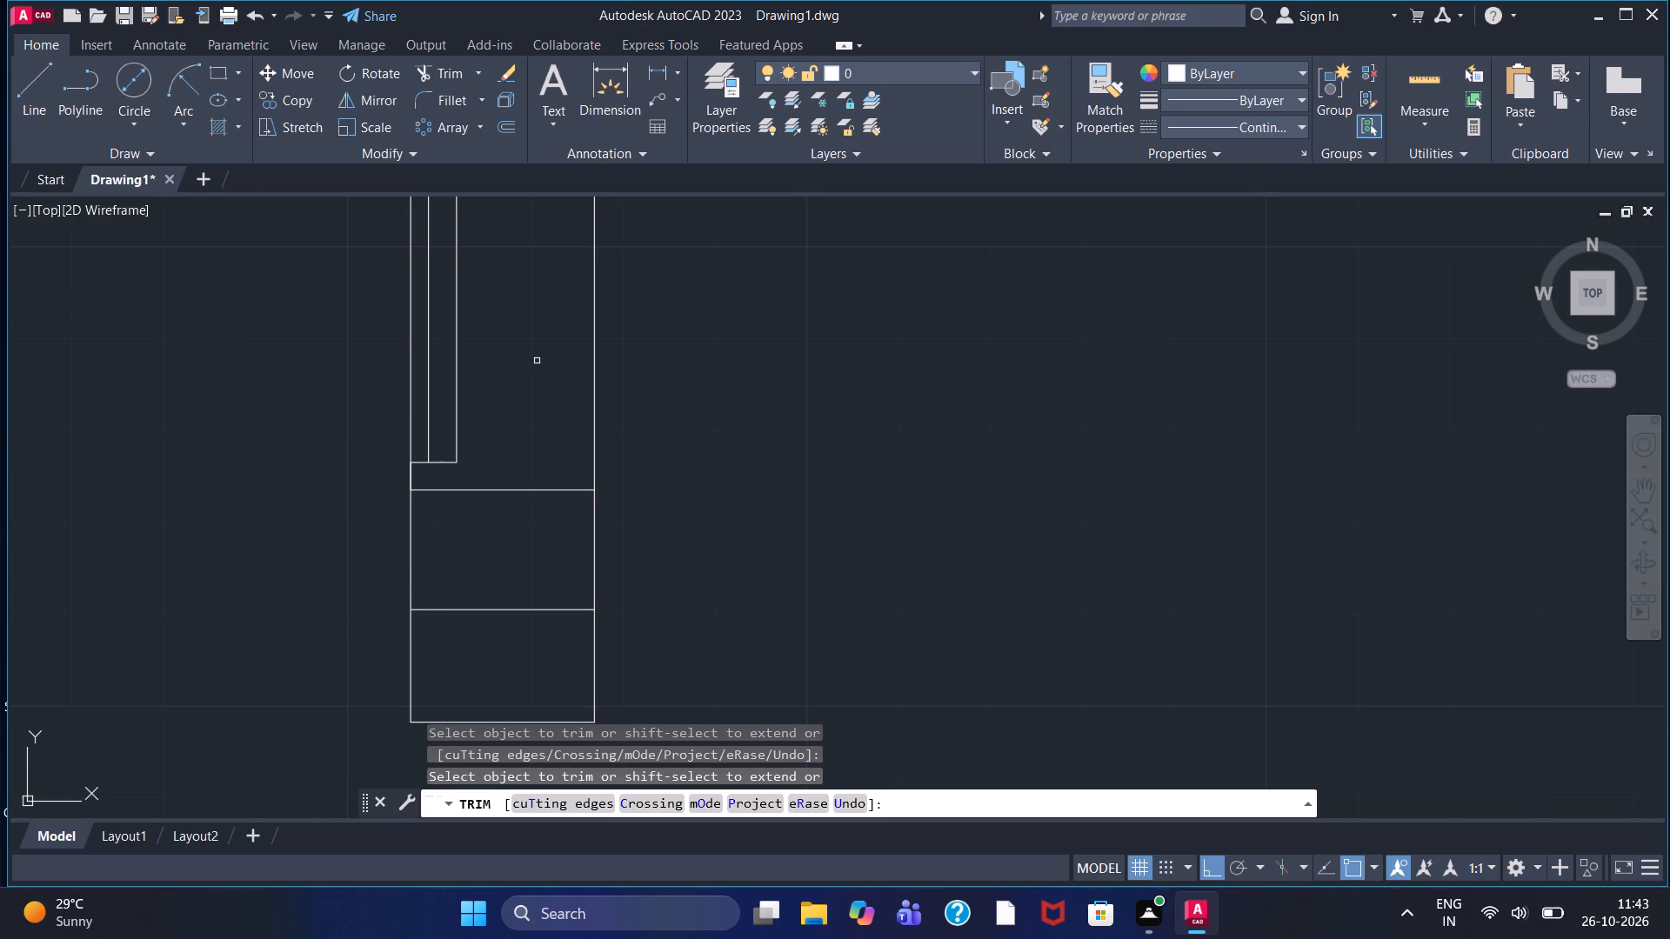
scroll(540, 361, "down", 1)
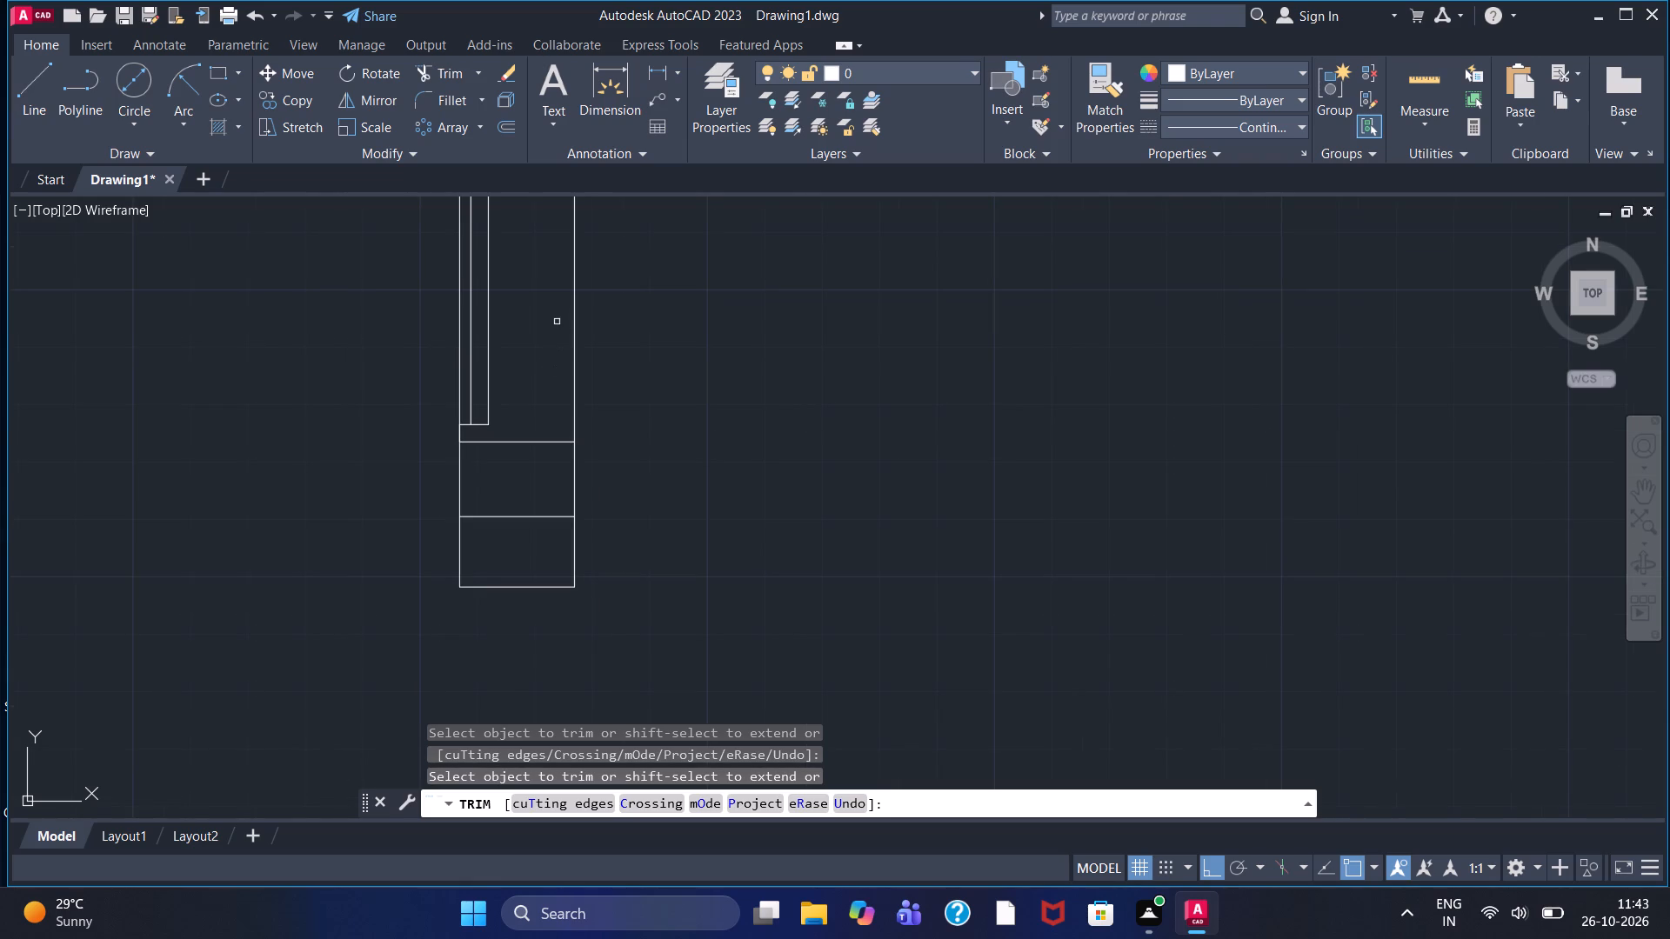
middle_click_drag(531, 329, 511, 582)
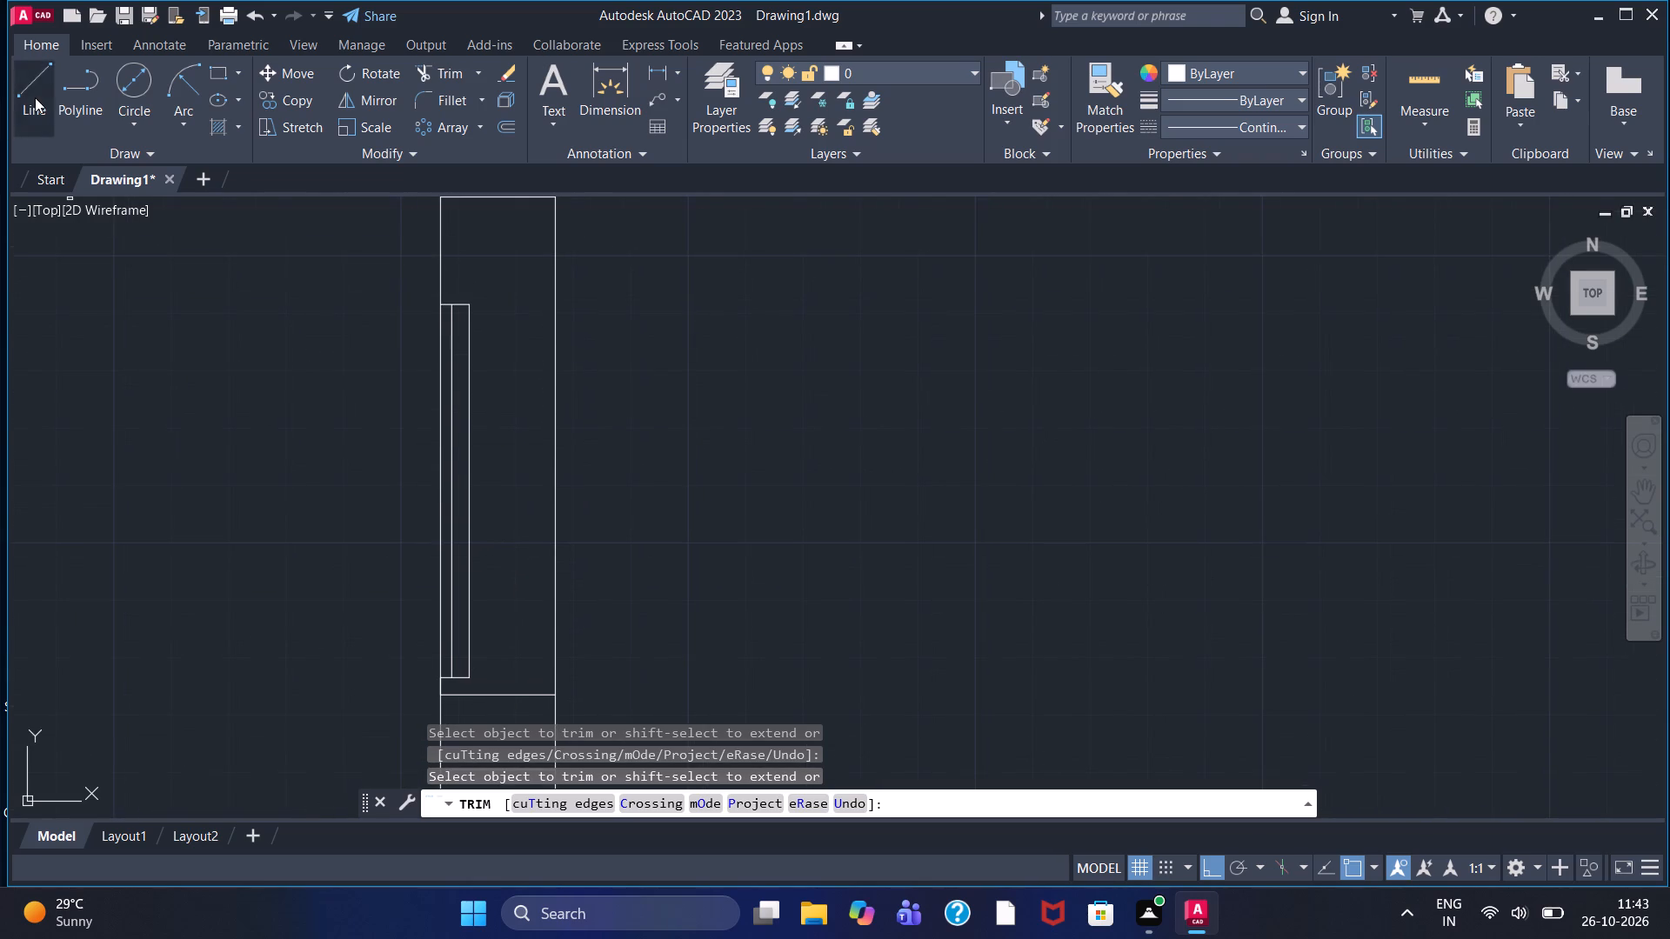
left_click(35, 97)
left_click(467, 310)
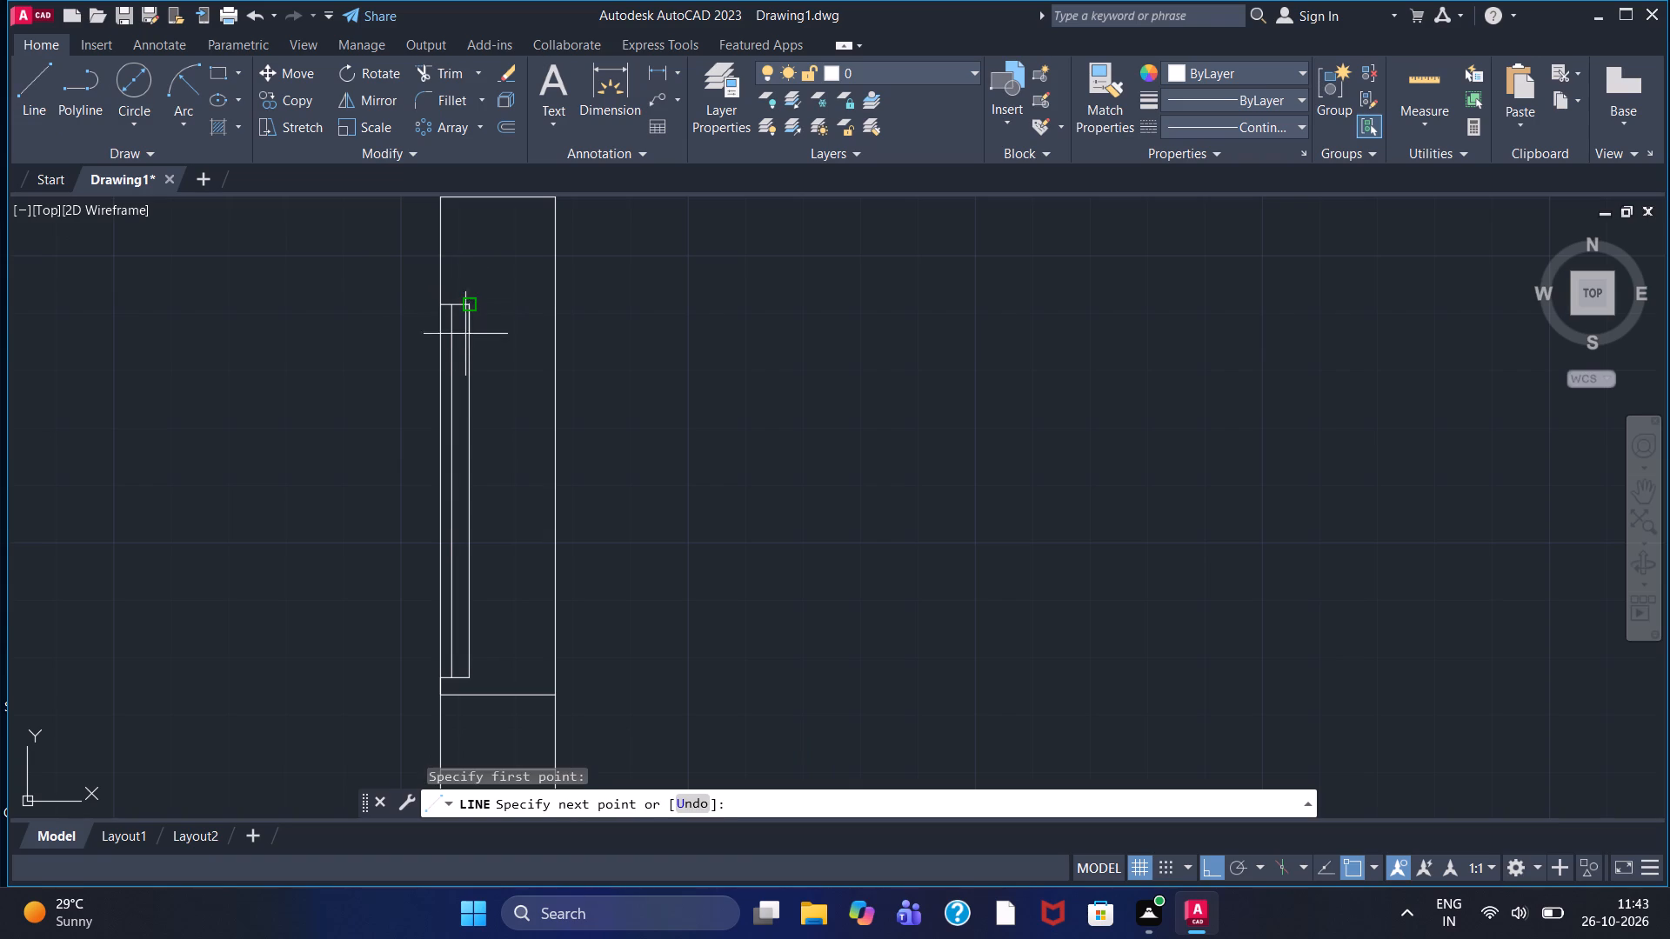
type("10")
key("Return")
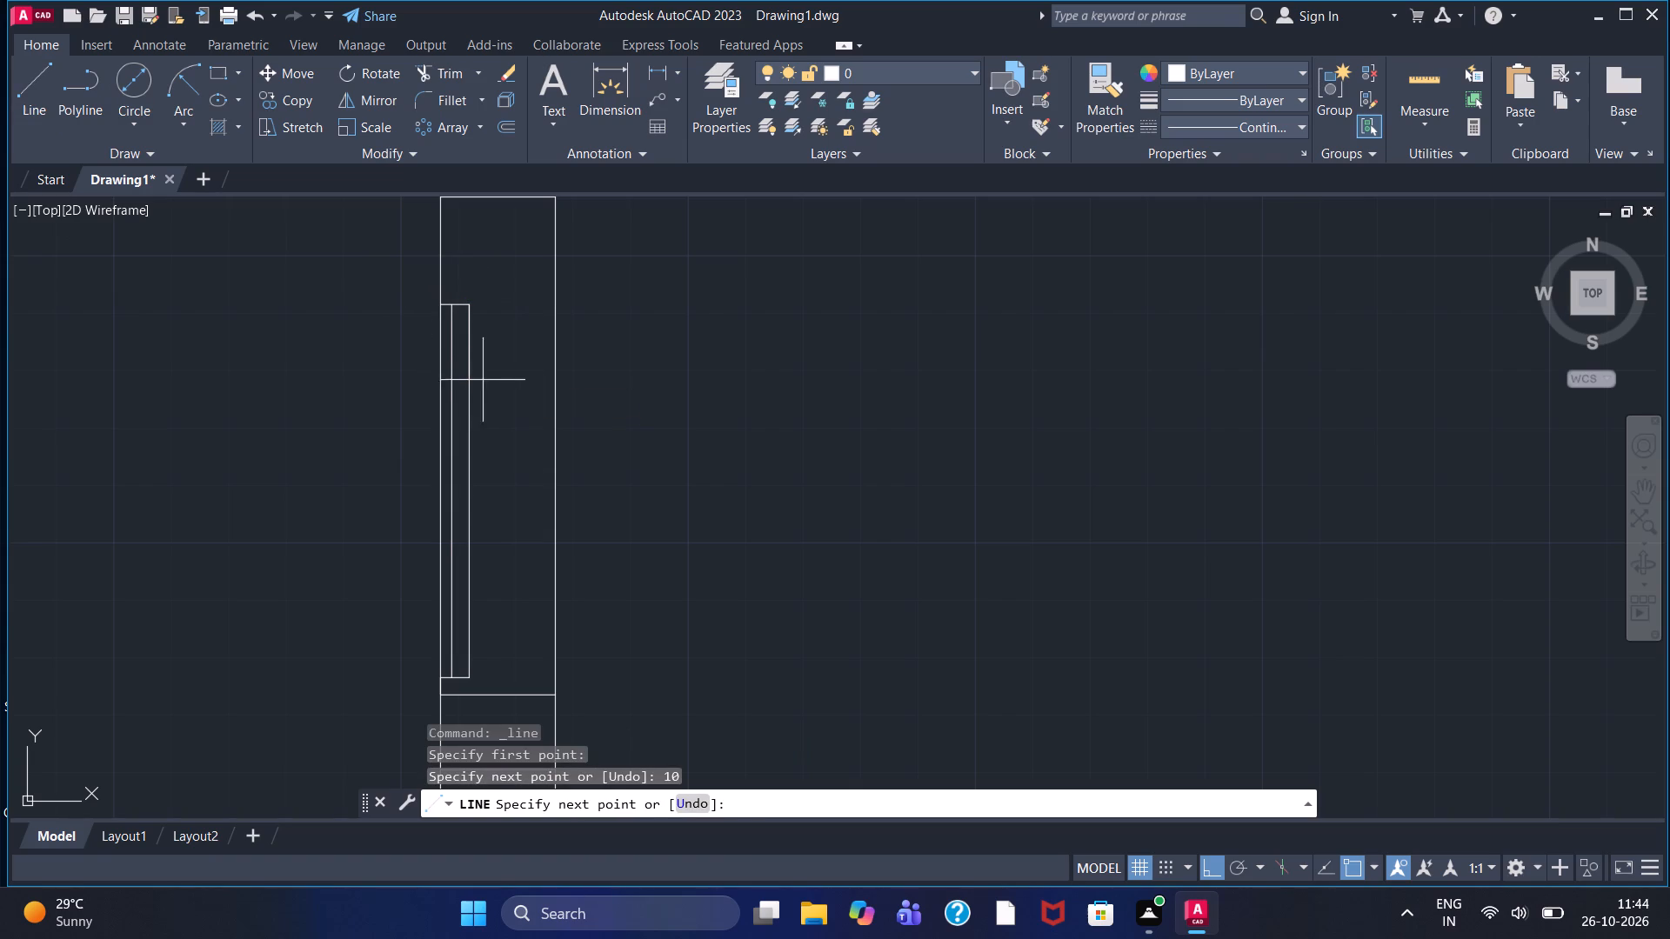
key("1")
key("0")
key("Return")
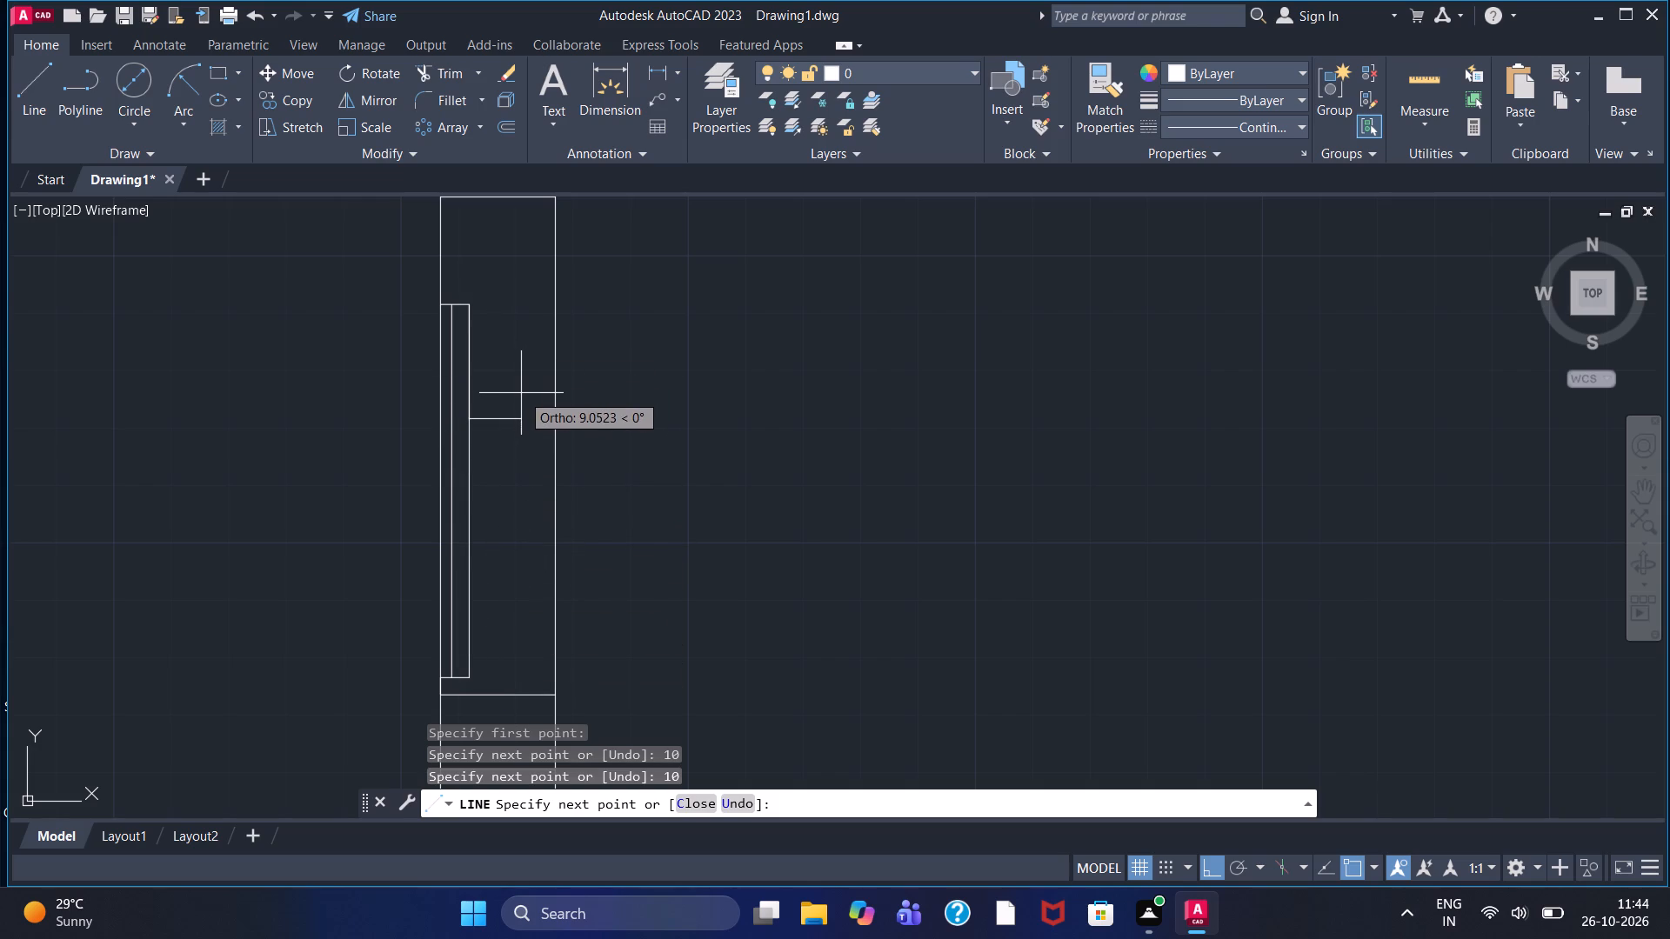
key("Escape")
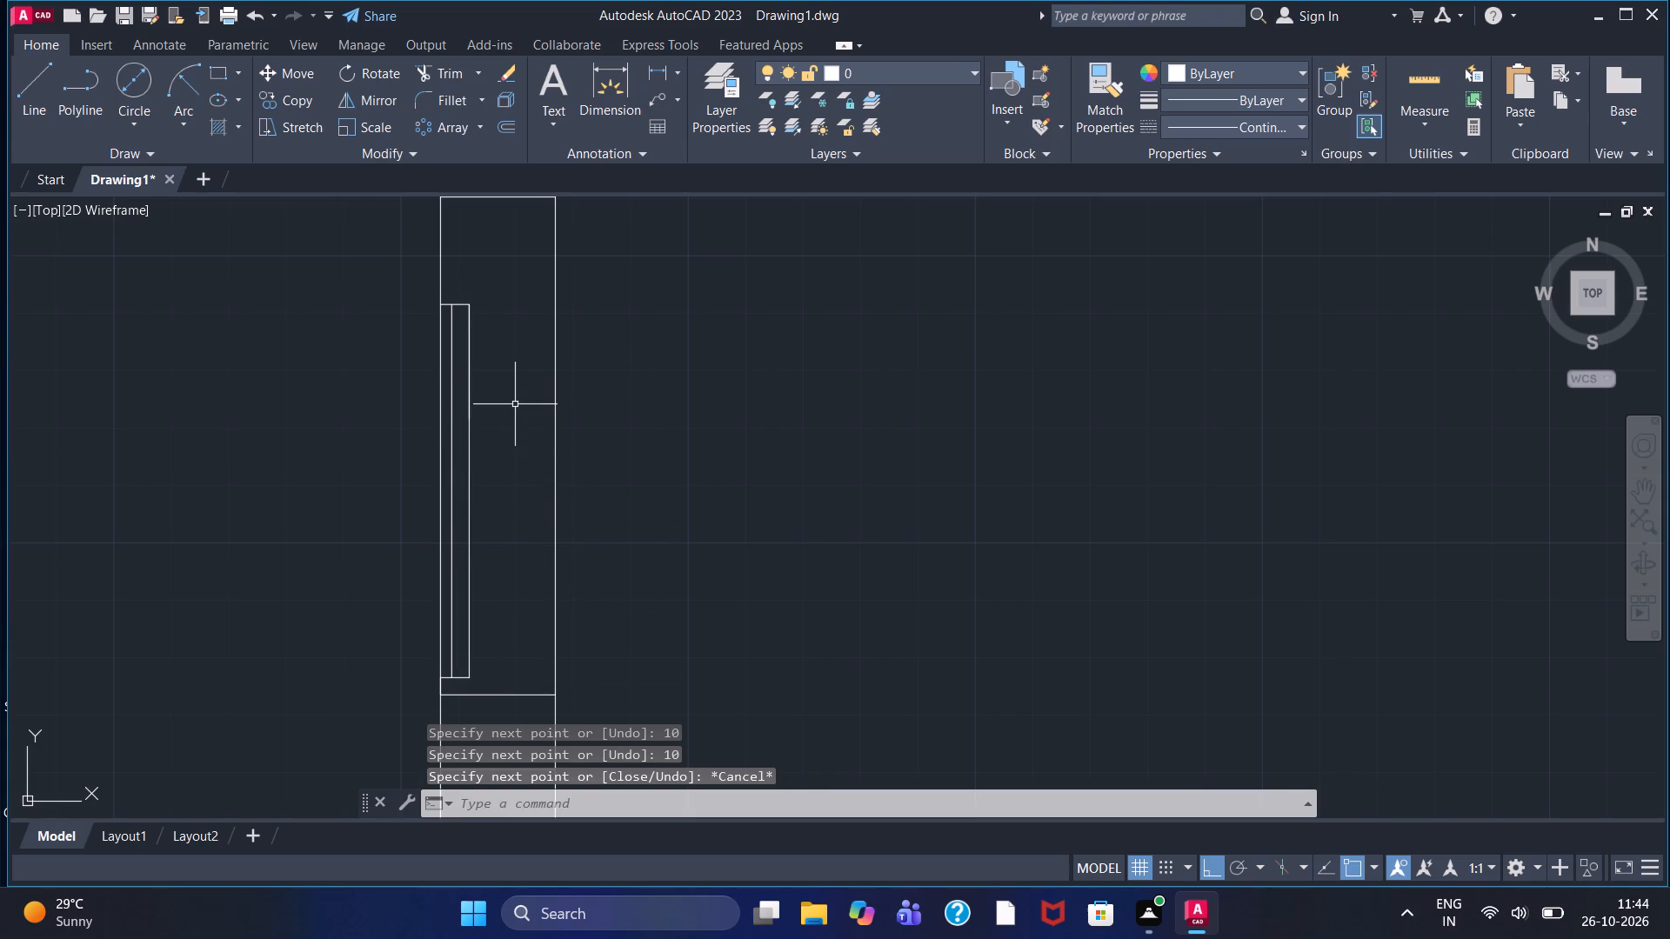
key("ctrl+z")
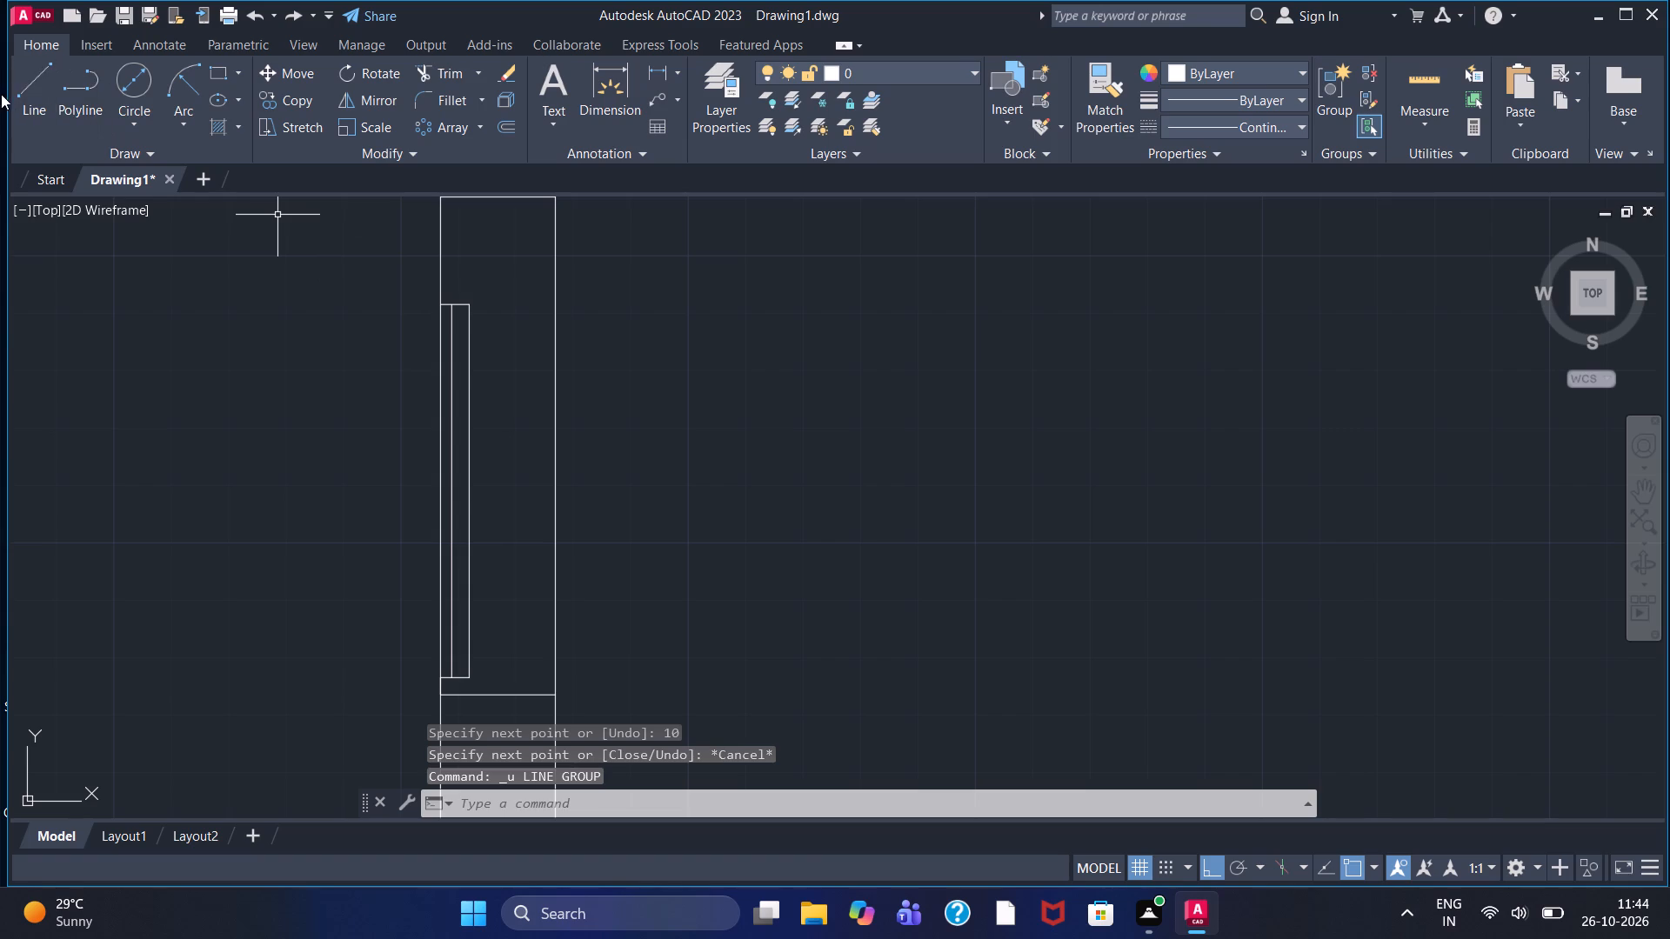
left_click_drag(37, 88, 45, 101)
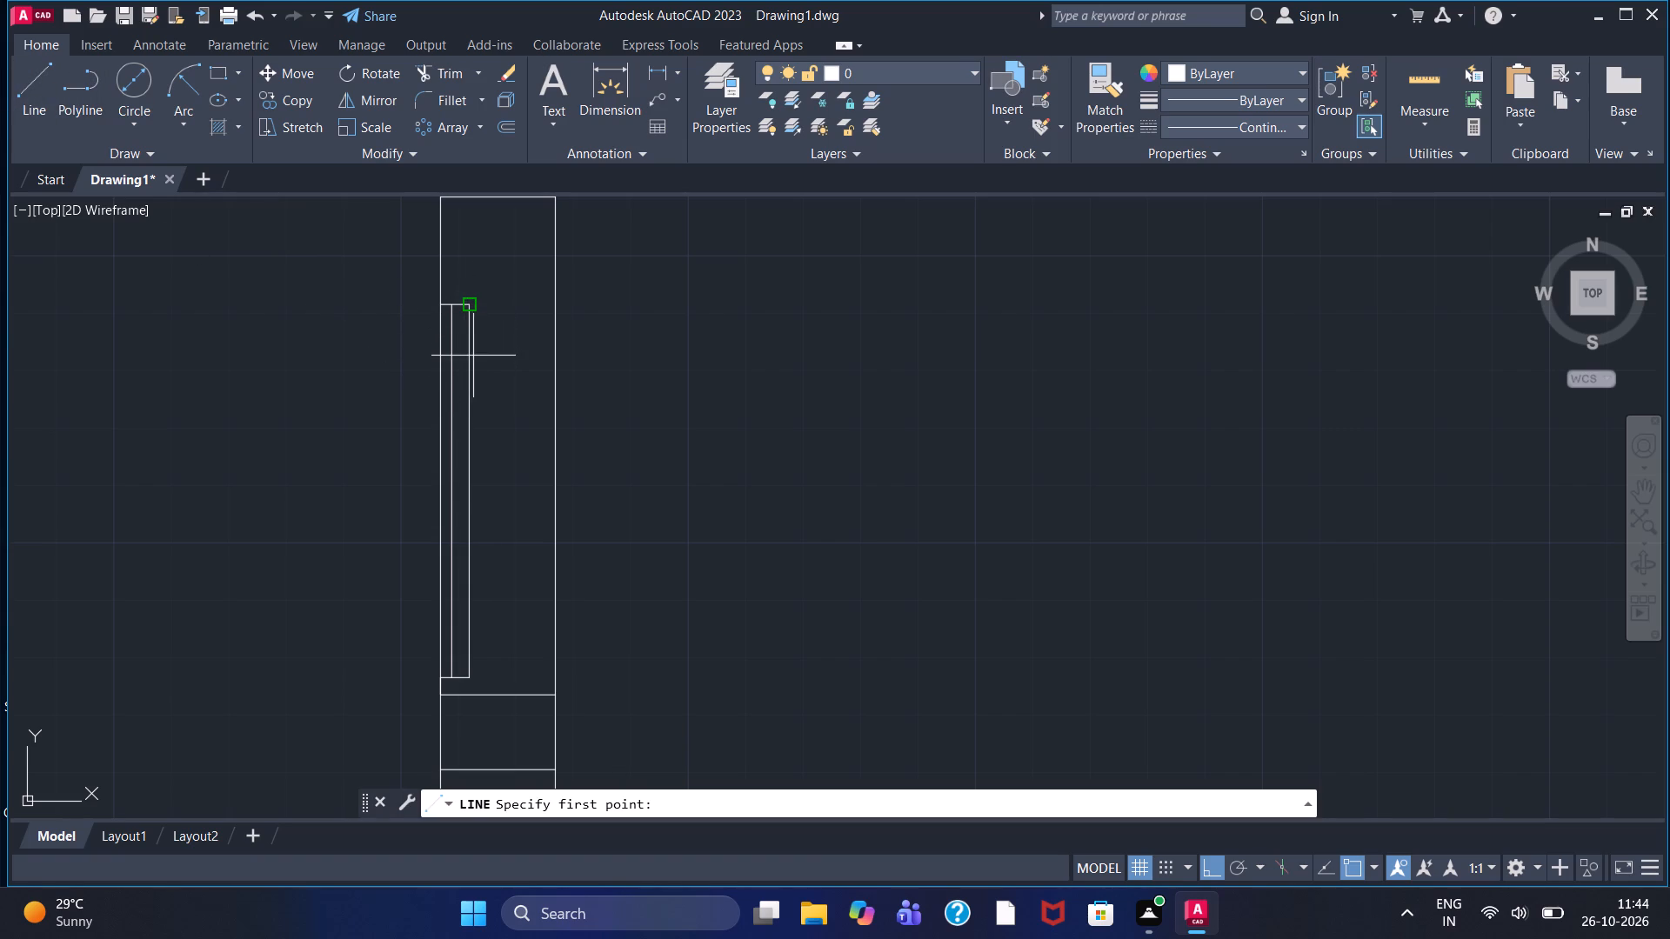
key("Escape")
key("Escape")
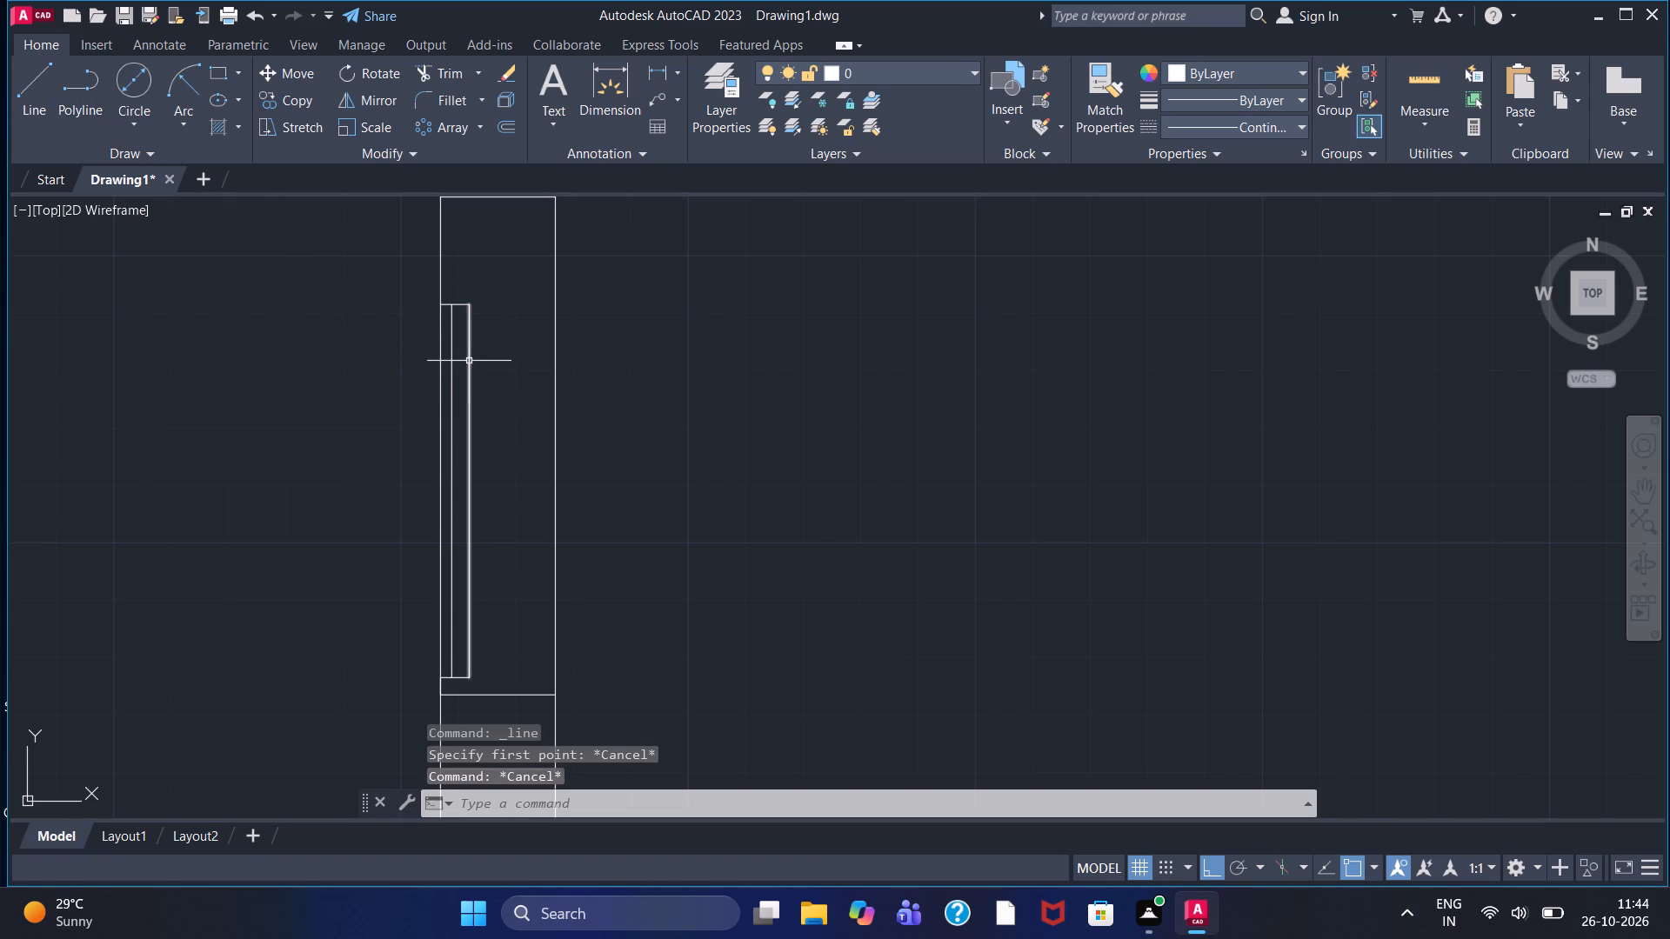
From the recess's upper inner corner, draw connected lines 10 down, 10 right and about 45 down.
left_click(31, 94)
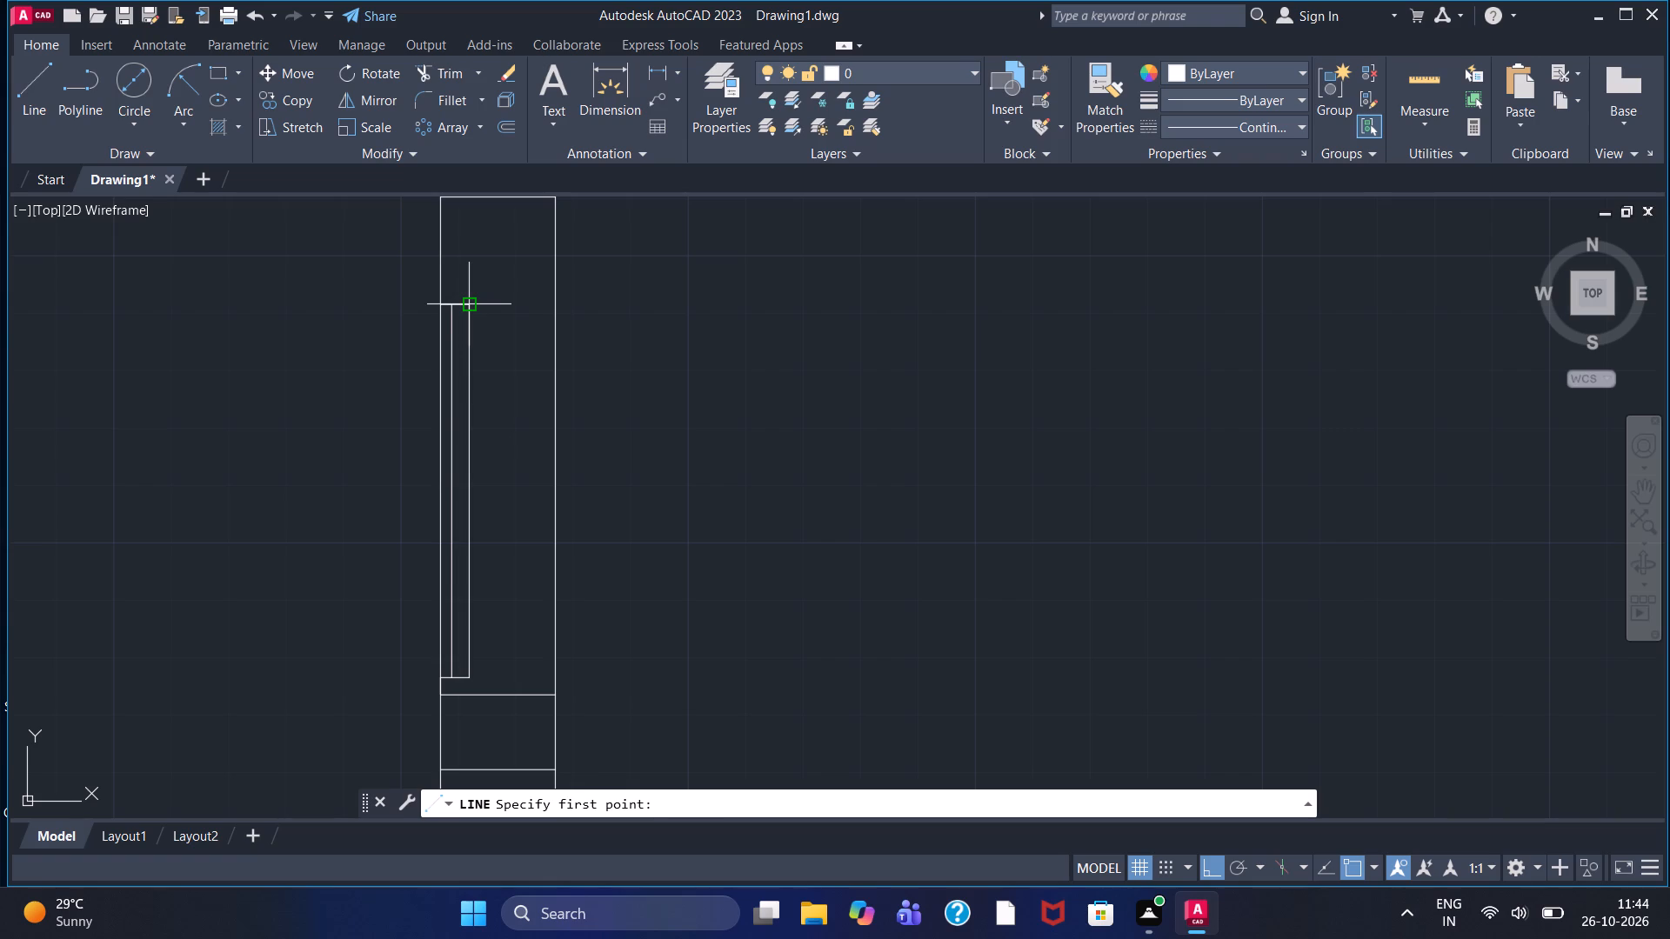
left_click_drag(472, 305, 472, 322)
type("10")
key("Return")
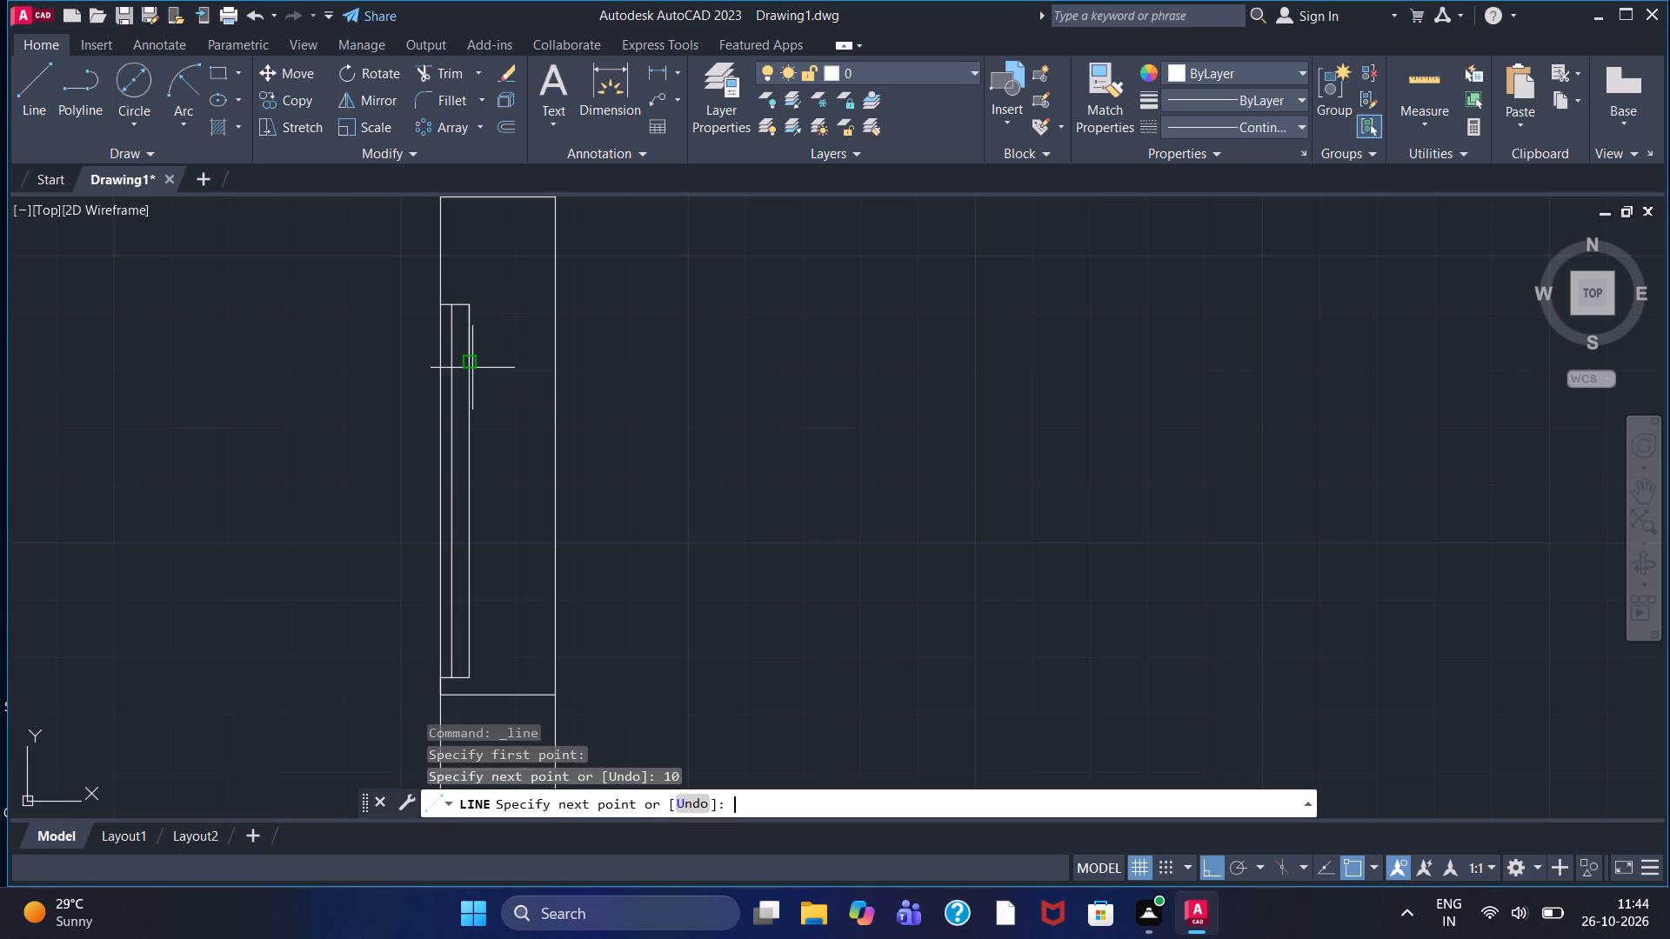
key("1")
key("0")
key("Return")
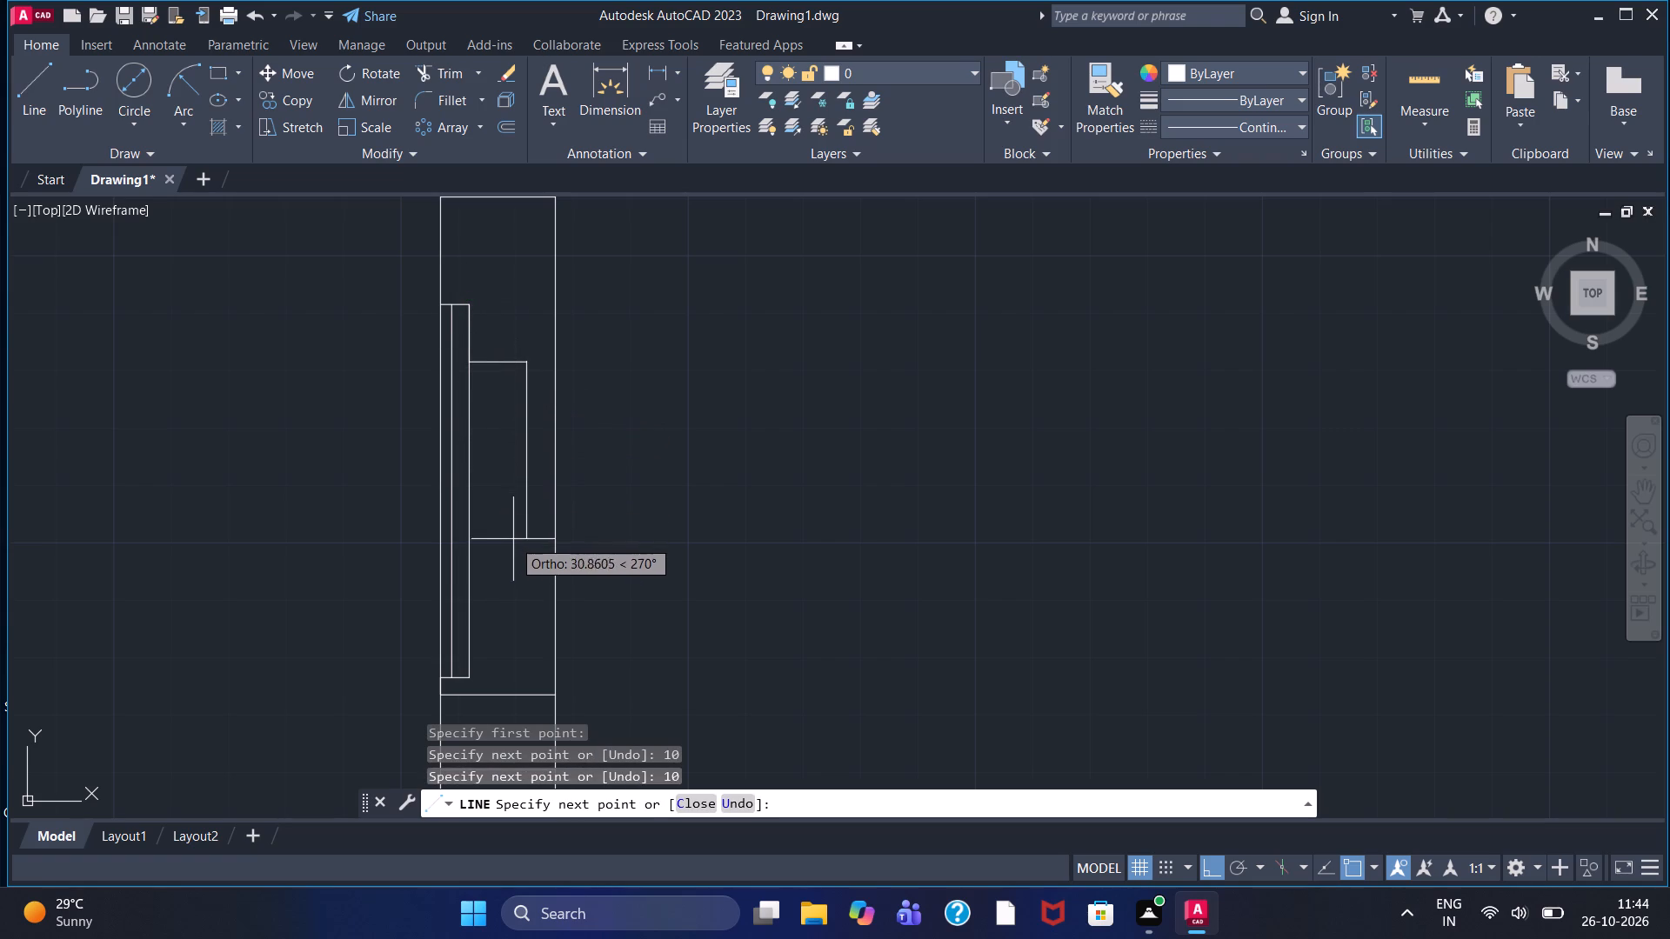
left_click(522, 623)
key("Escape")
From the recess's lower inner corner, draw connected lines 10 up and right past the pocket's vertical line.
left_click(42, 96)
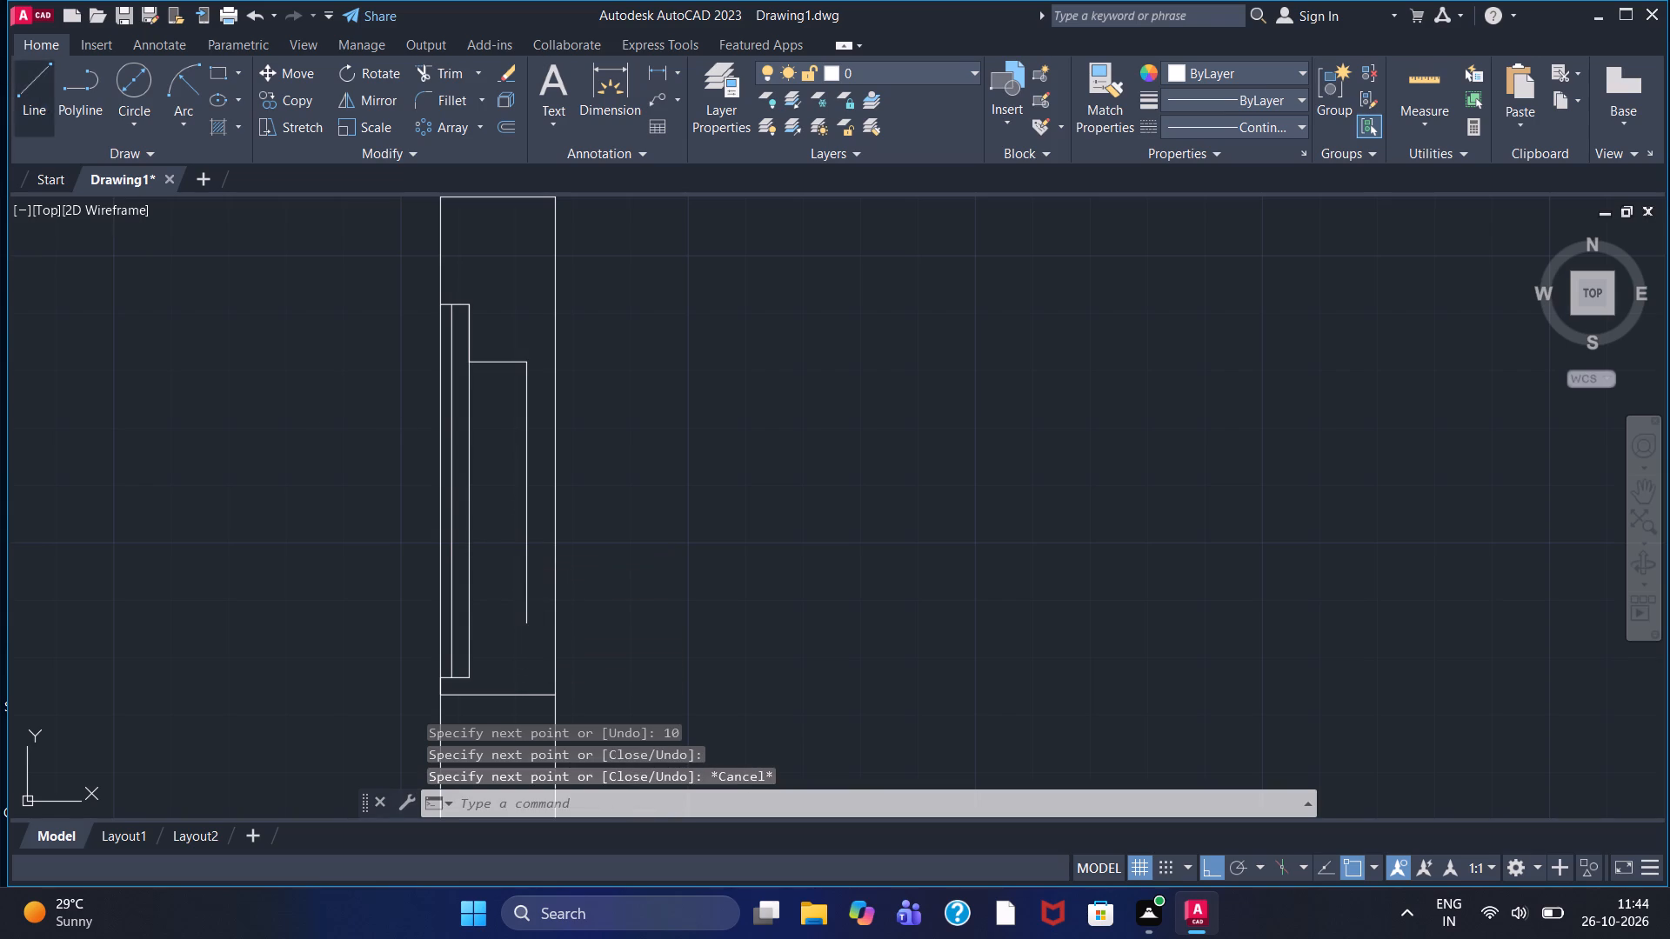
left_click(473, 682)
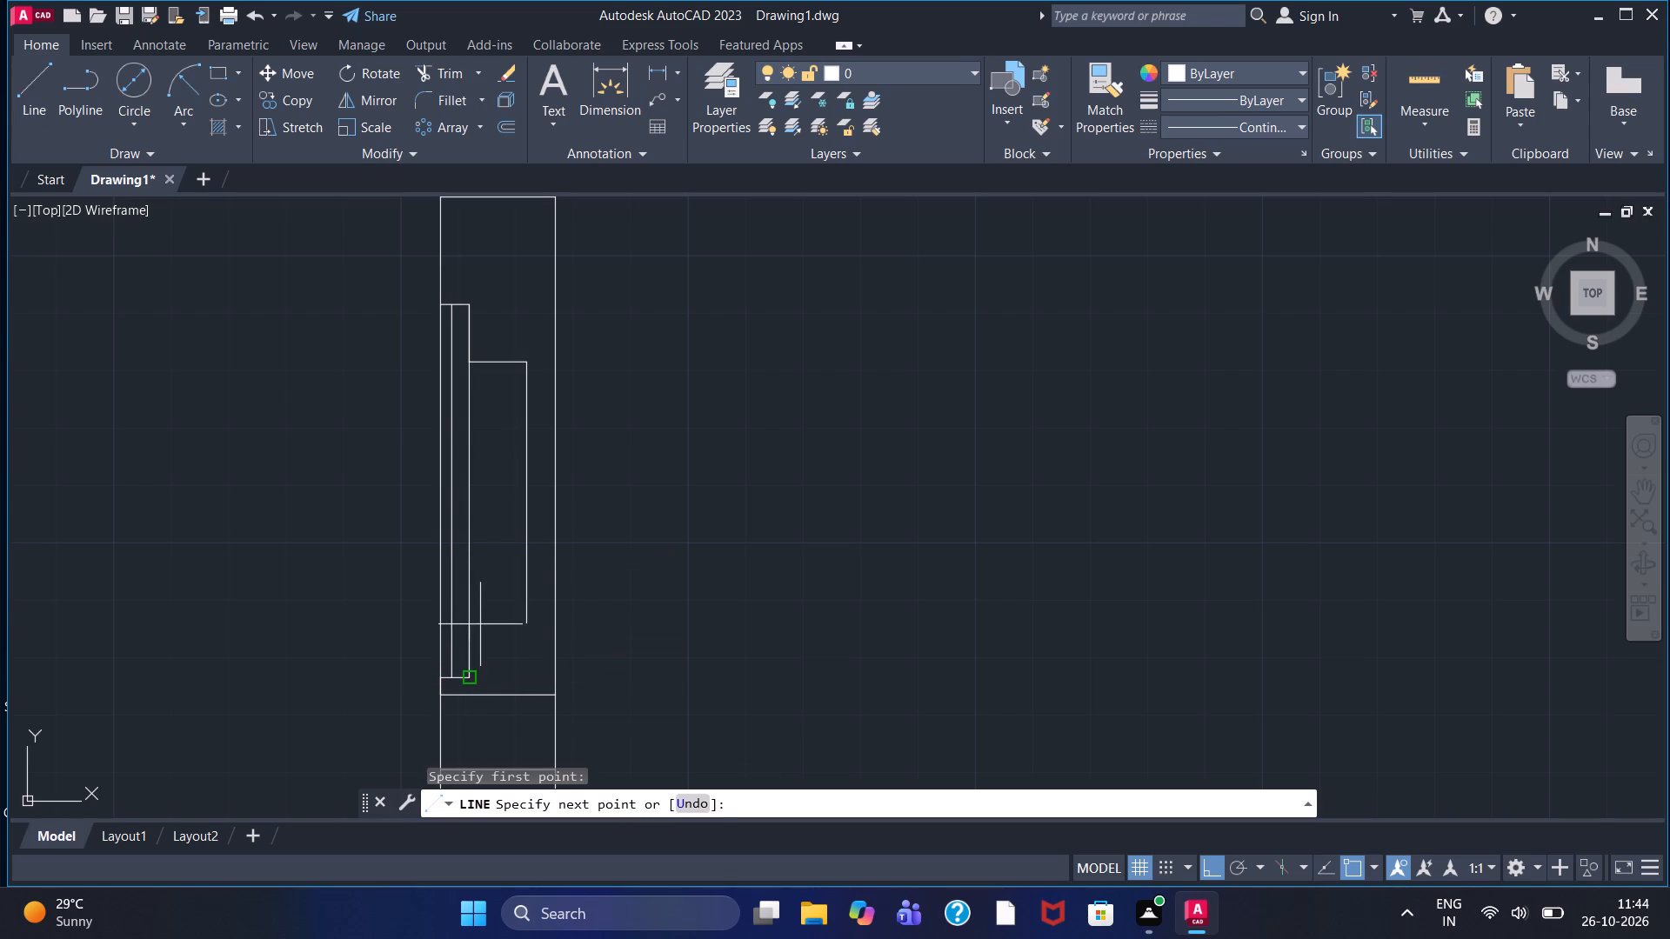
type("10")
key("Return")
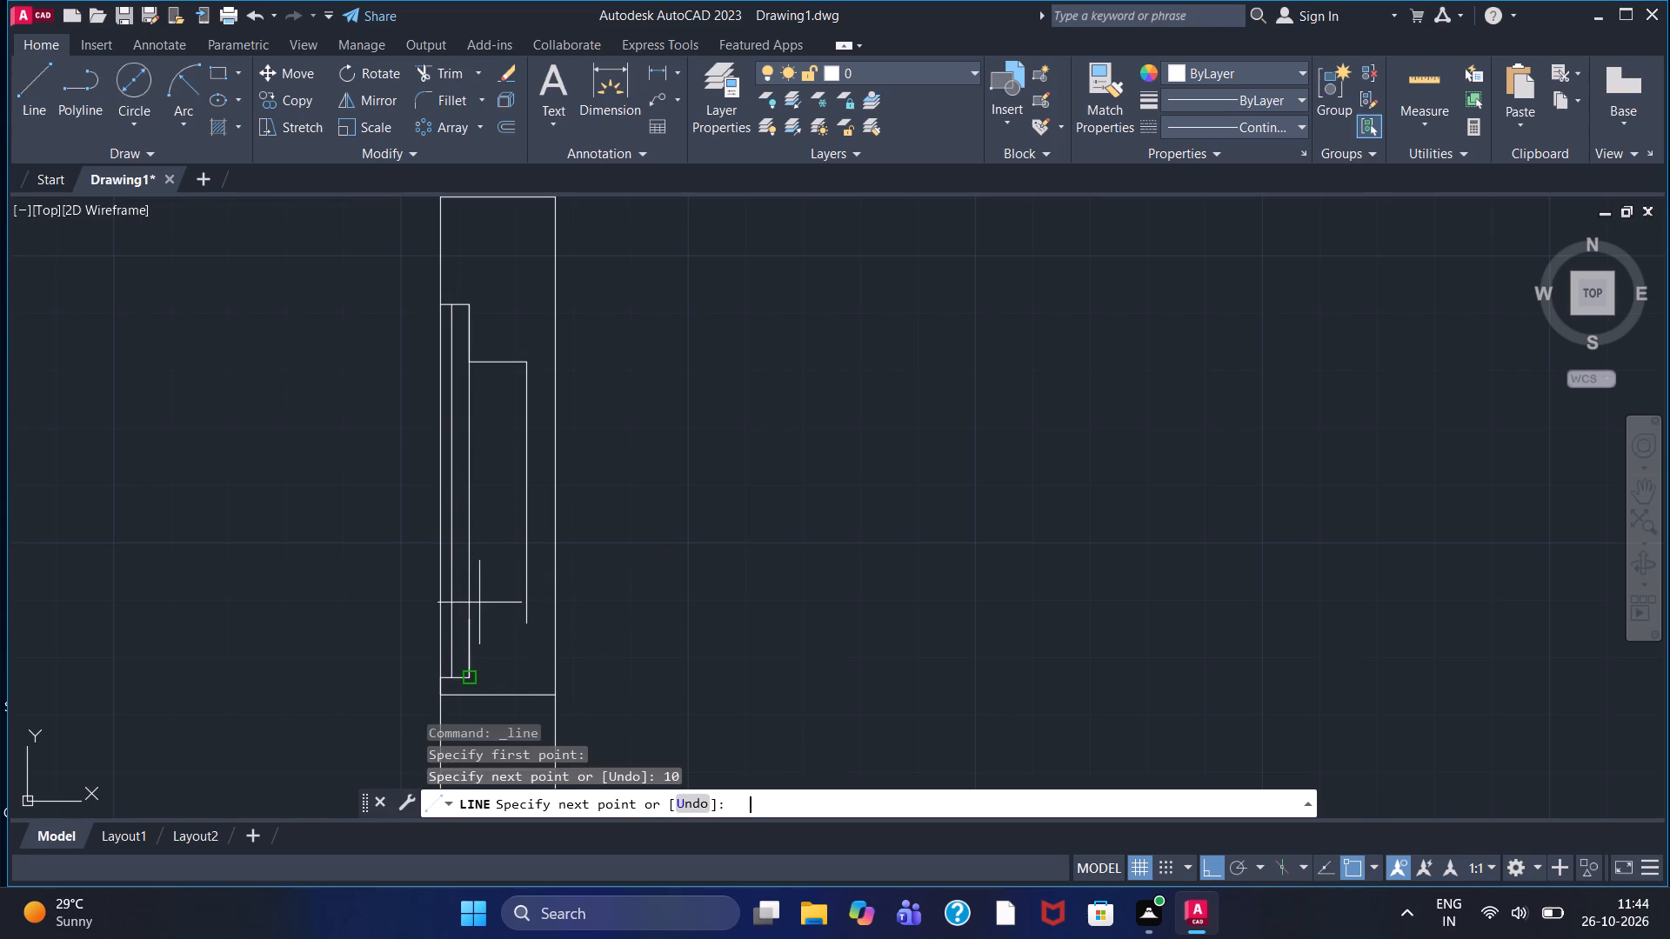
scroll(525, 635, "up", 2)
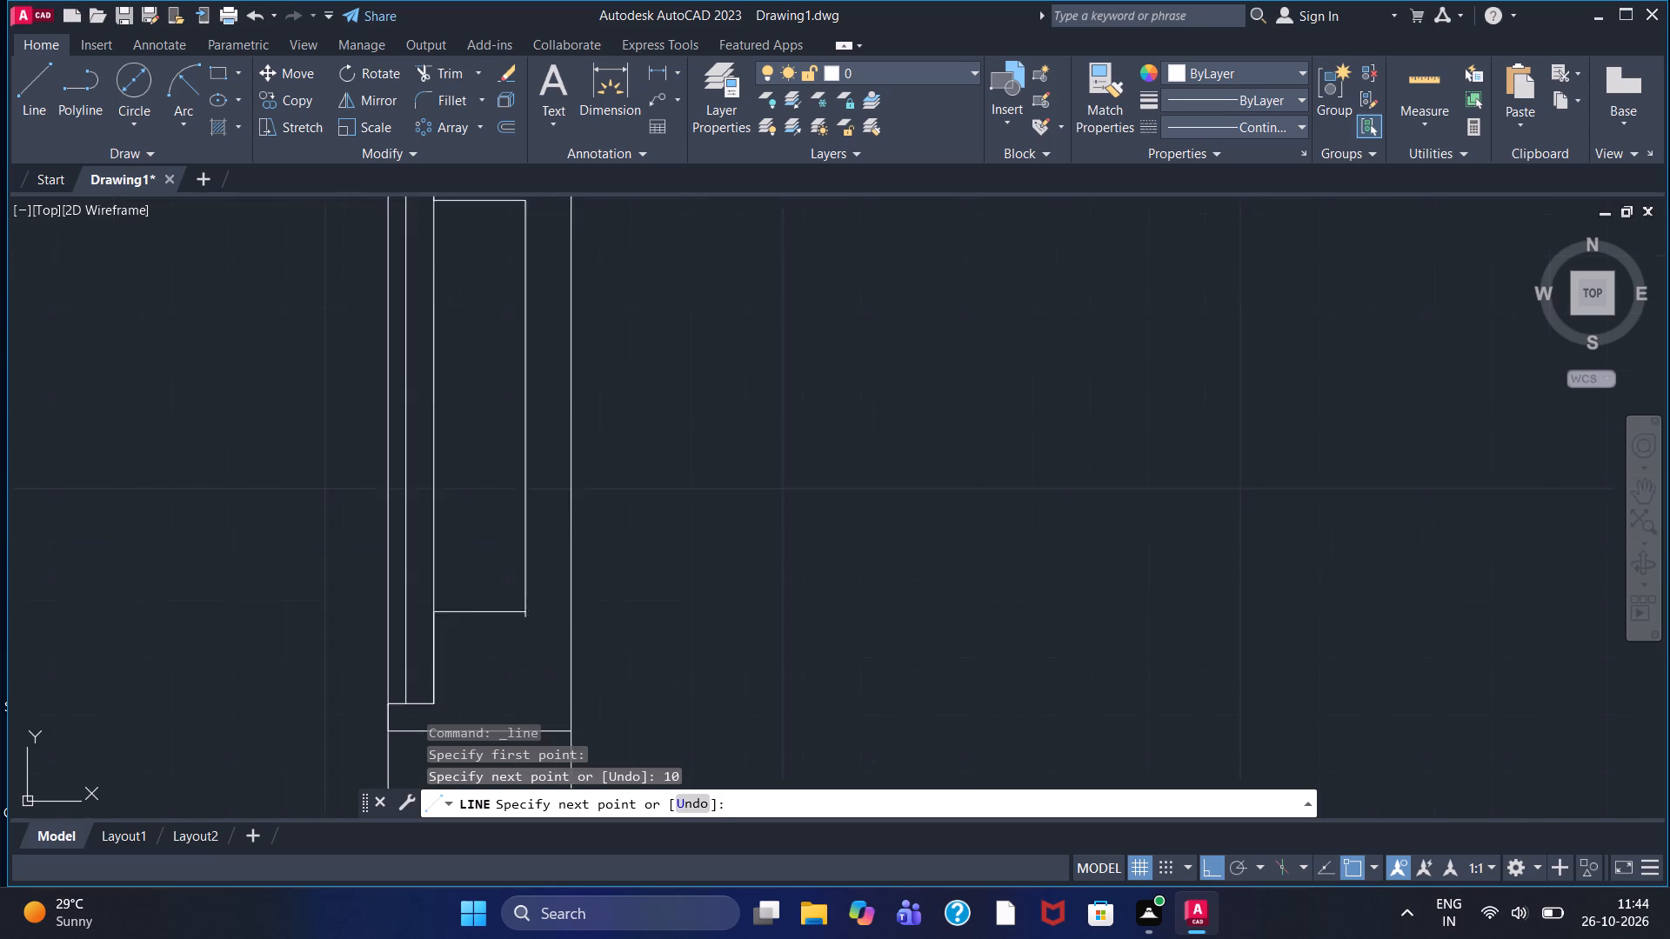
scroll(525, 635, "up", 1)
left_click(559, 596)
right_click(556, 596)
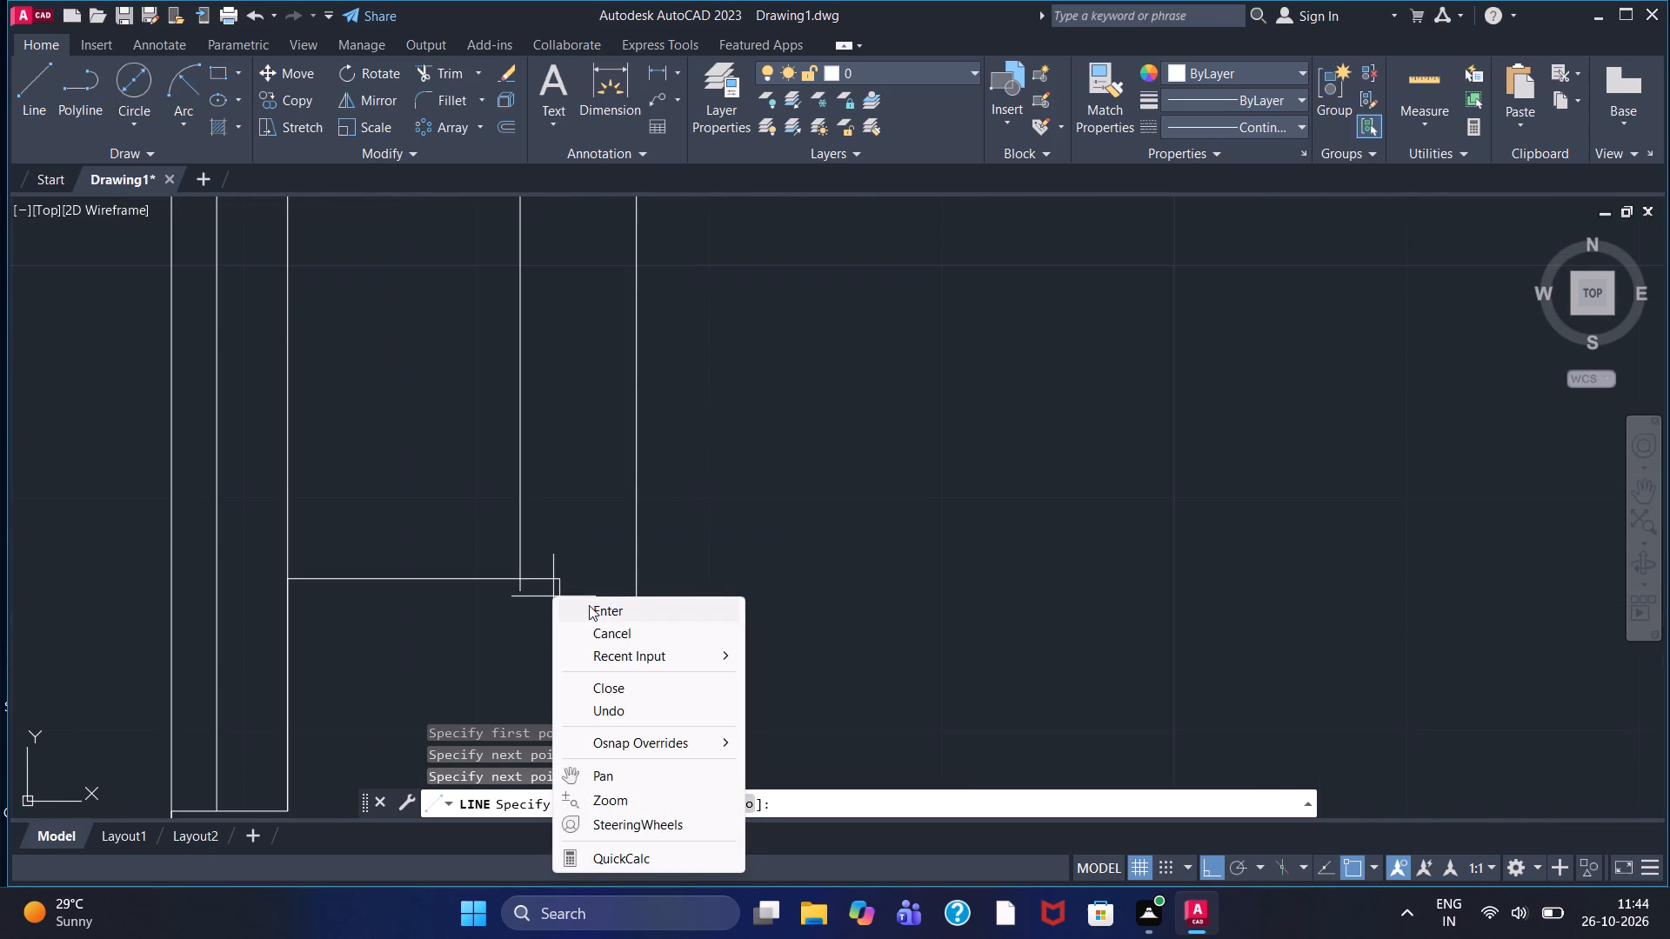
left_click(589, 605)
Trim the overshooting line ends at the pocket's lower inner corner.
left_click(440, 72)
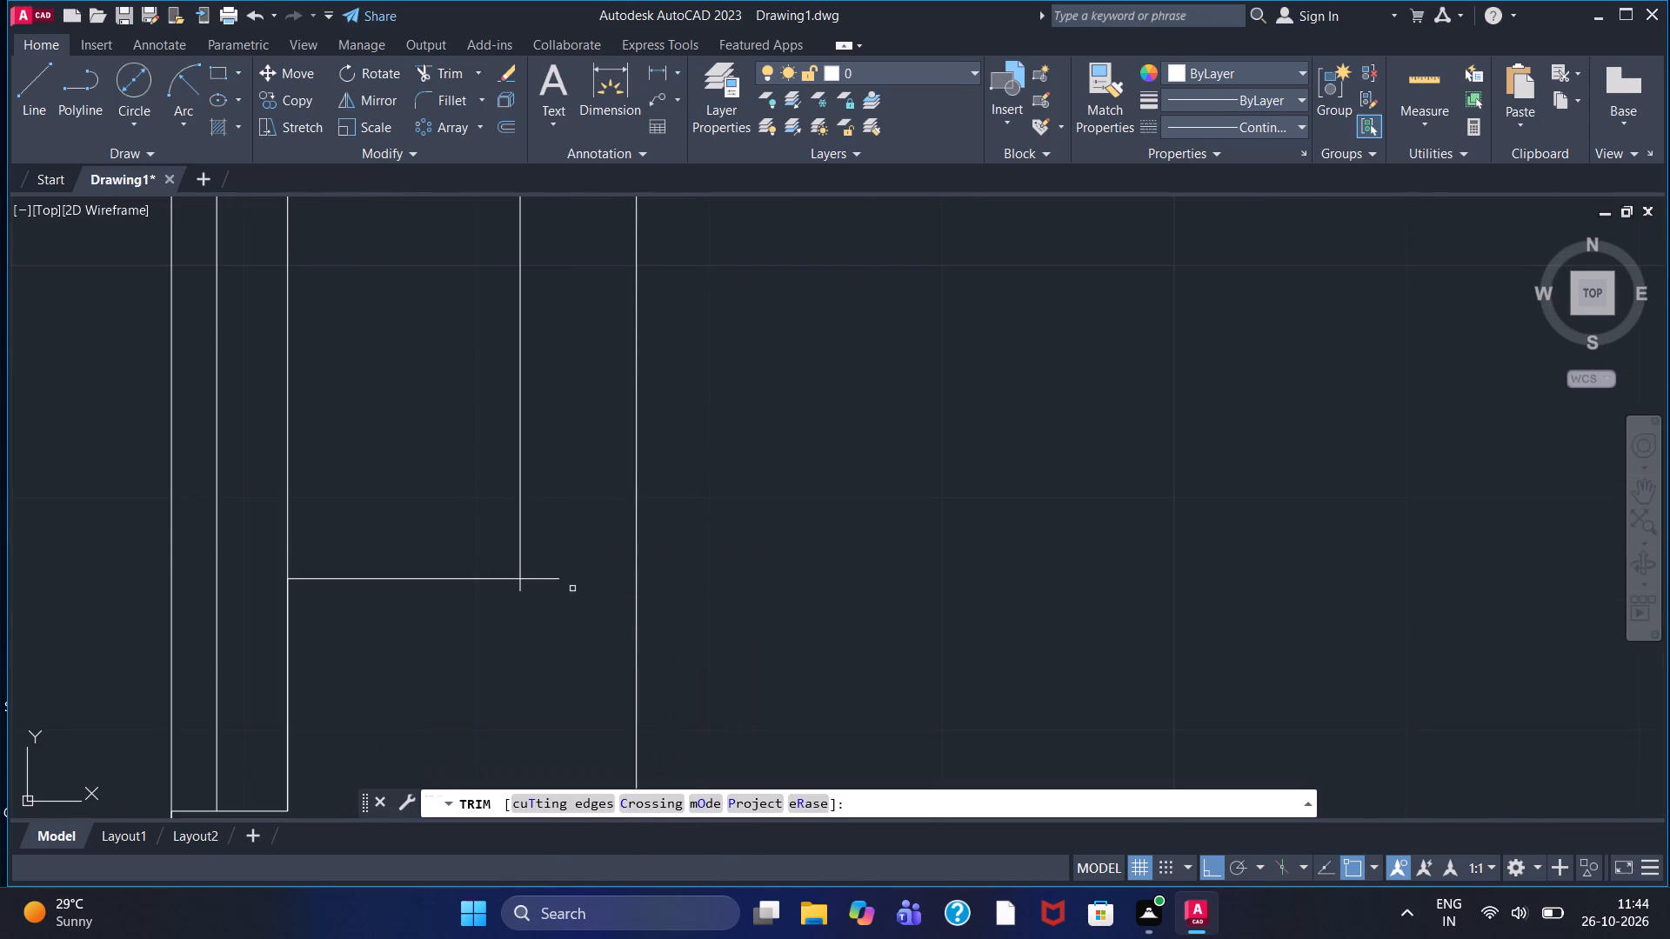
left_click(543, 576)
left_click(538, 594)
scroll(527, 589, "up", 2)
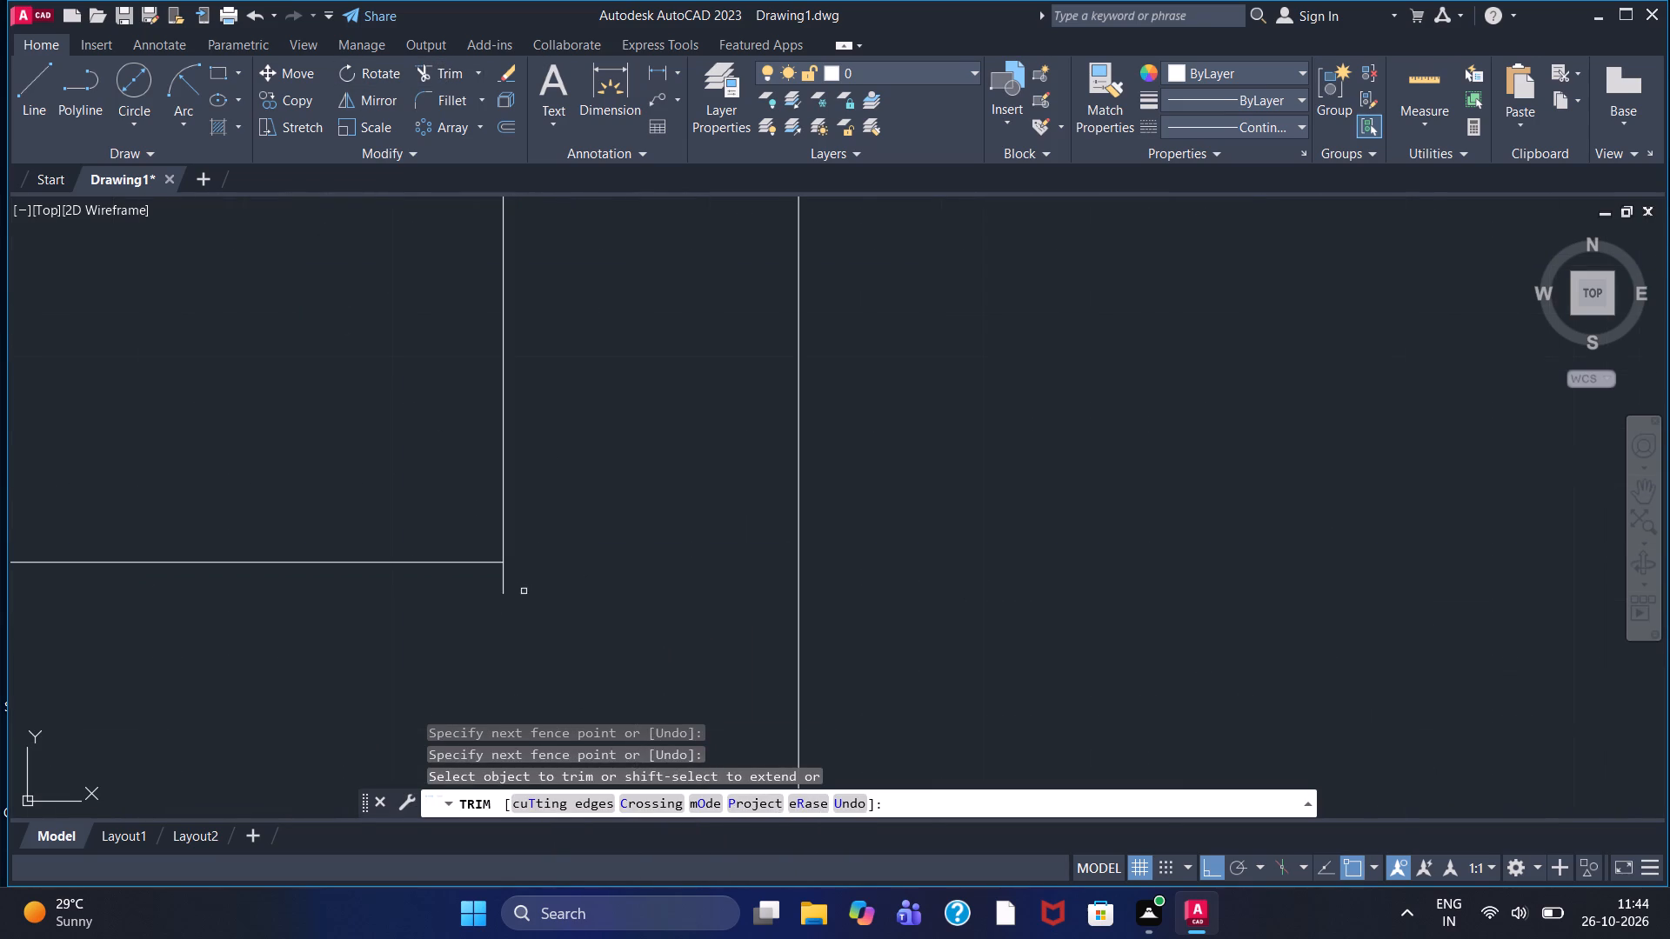
left_click(505, 588)
scroll(504, 587, "down", 3)
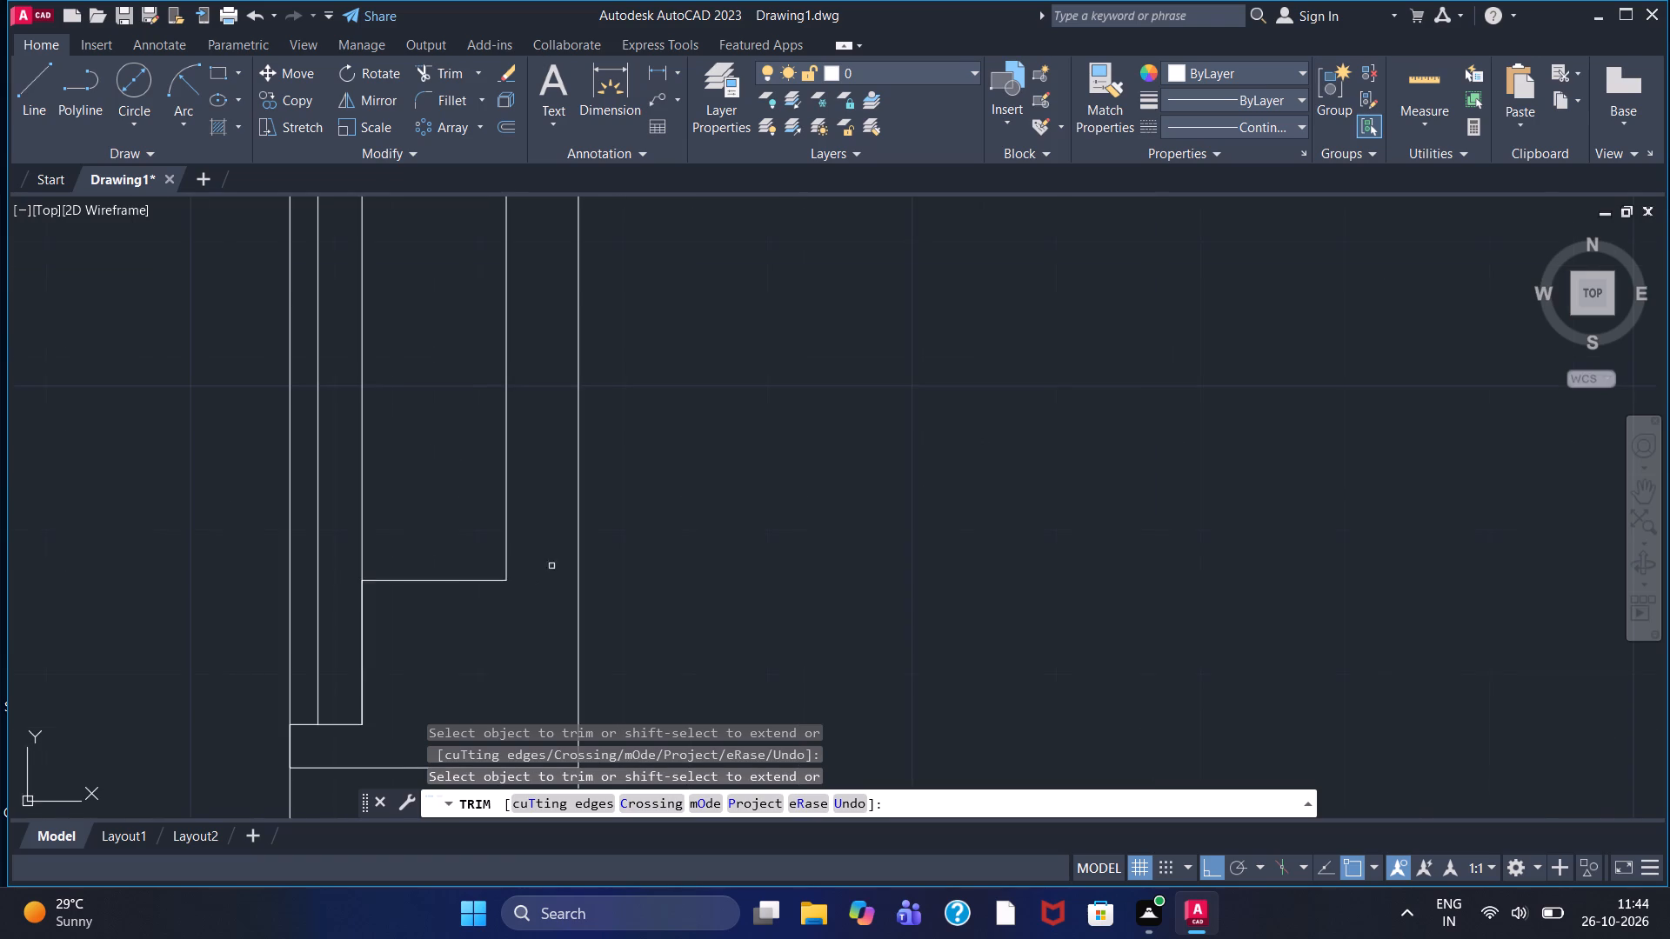
scroll(555, 549, "down", 2)
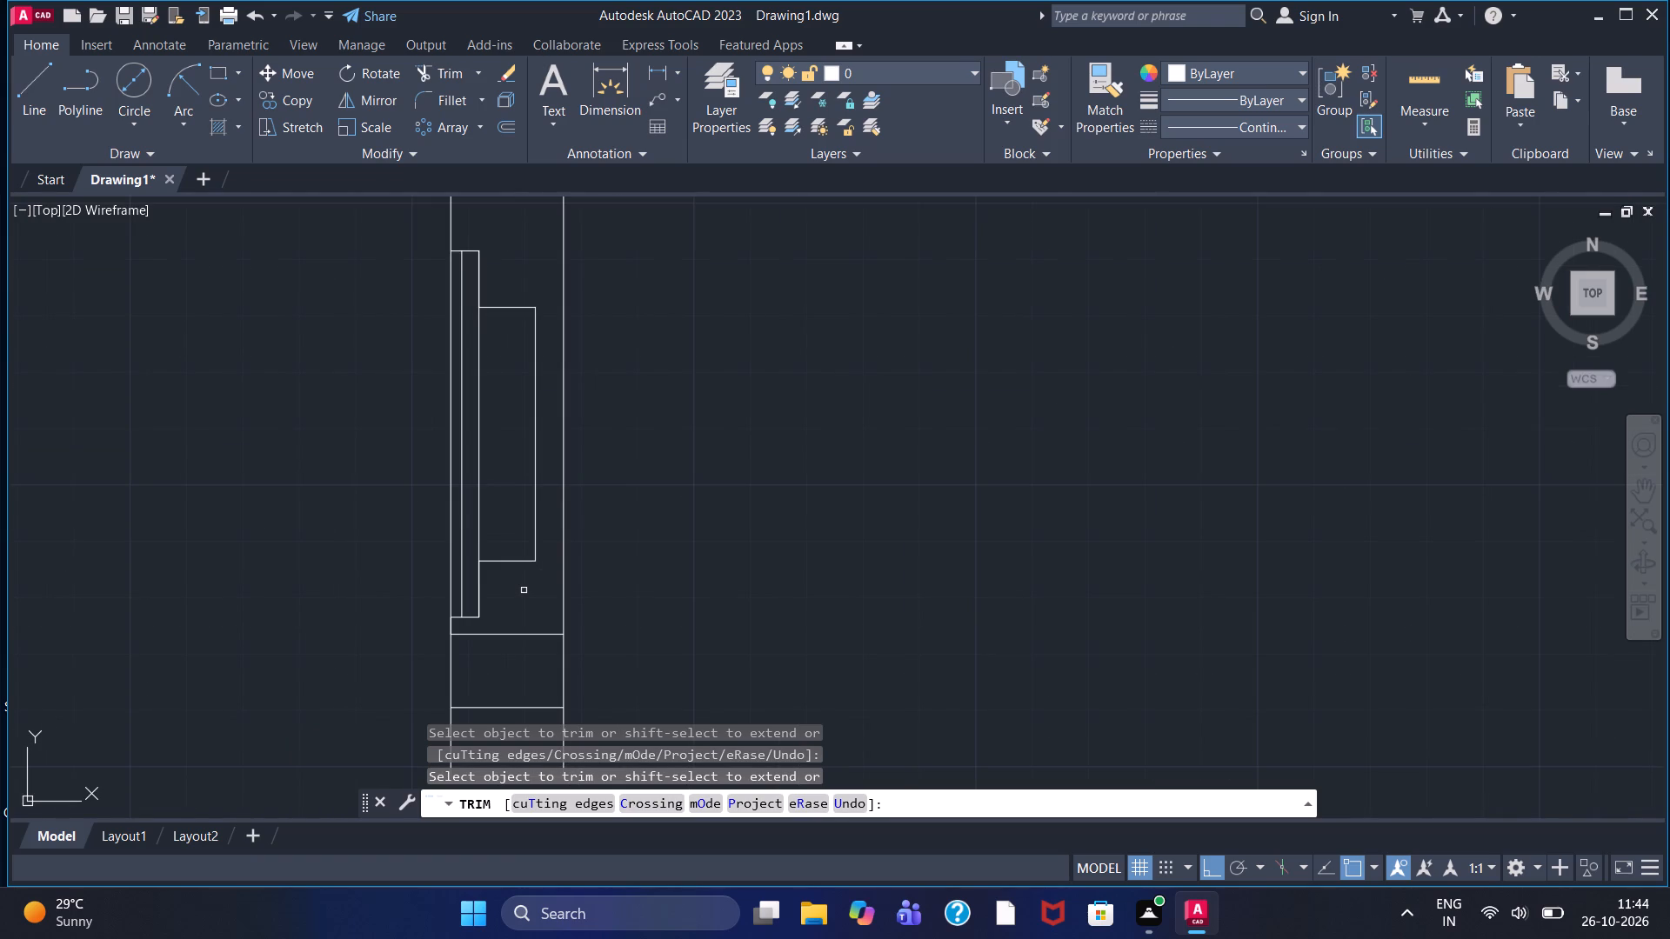
From the pocket's upper inner corner, draw connected lines 5 down, 10 right, 5 down and back left past the pocket's vertical line.
left_click(32, 77)
left_click(531, 303)
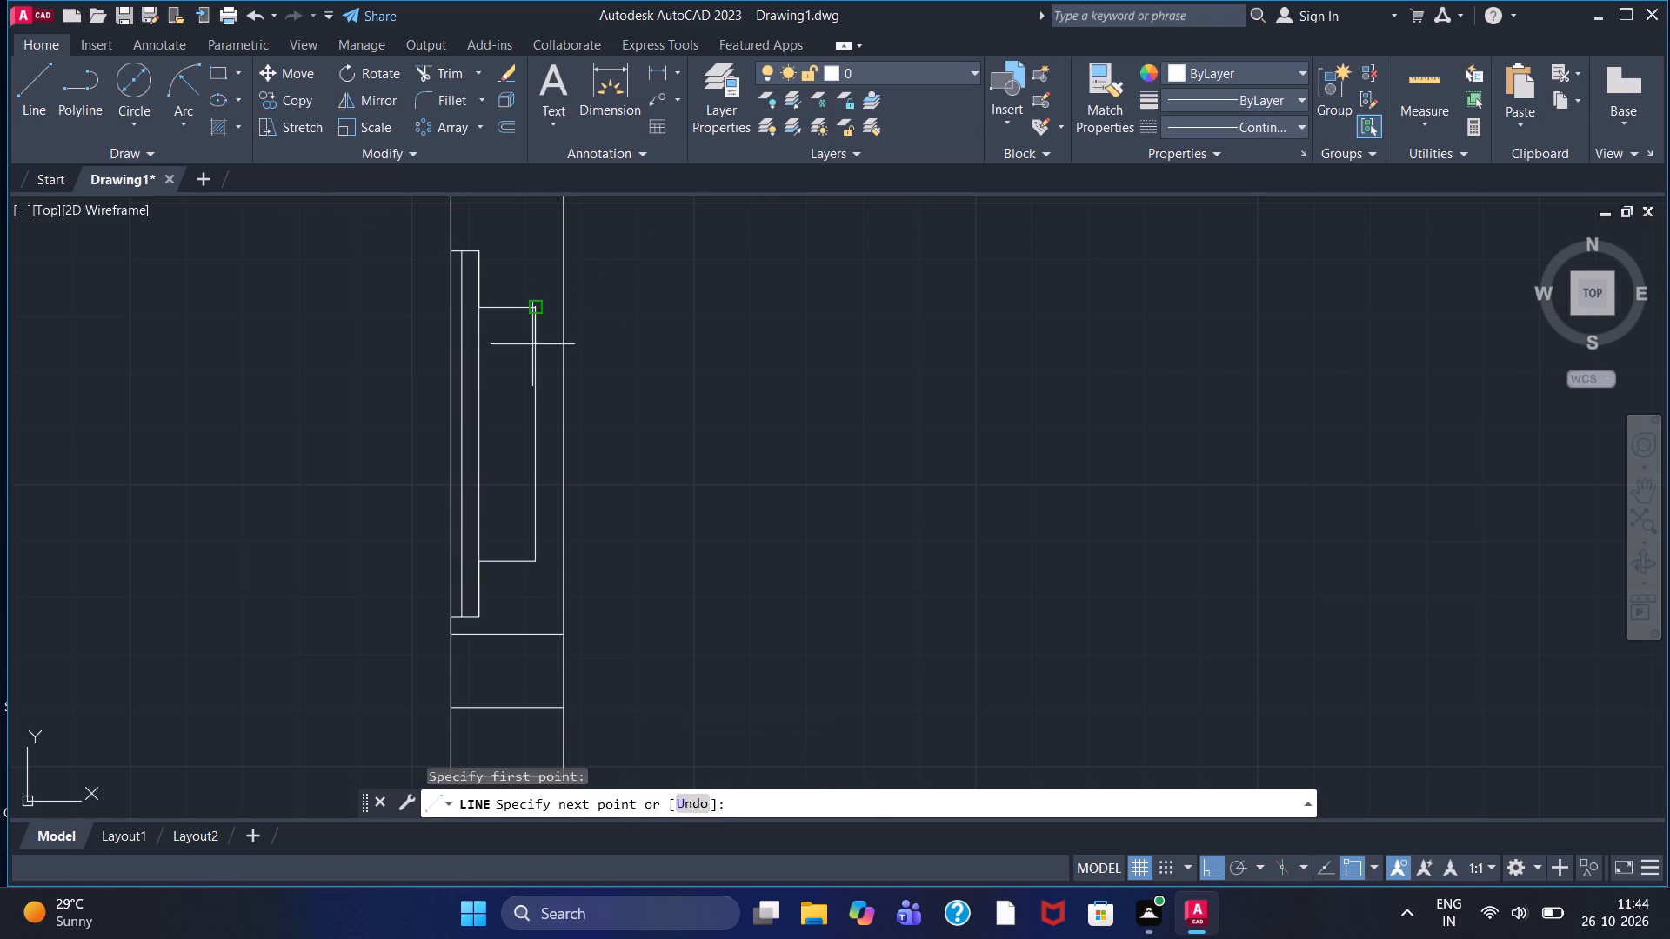
key("5")
key("Return")
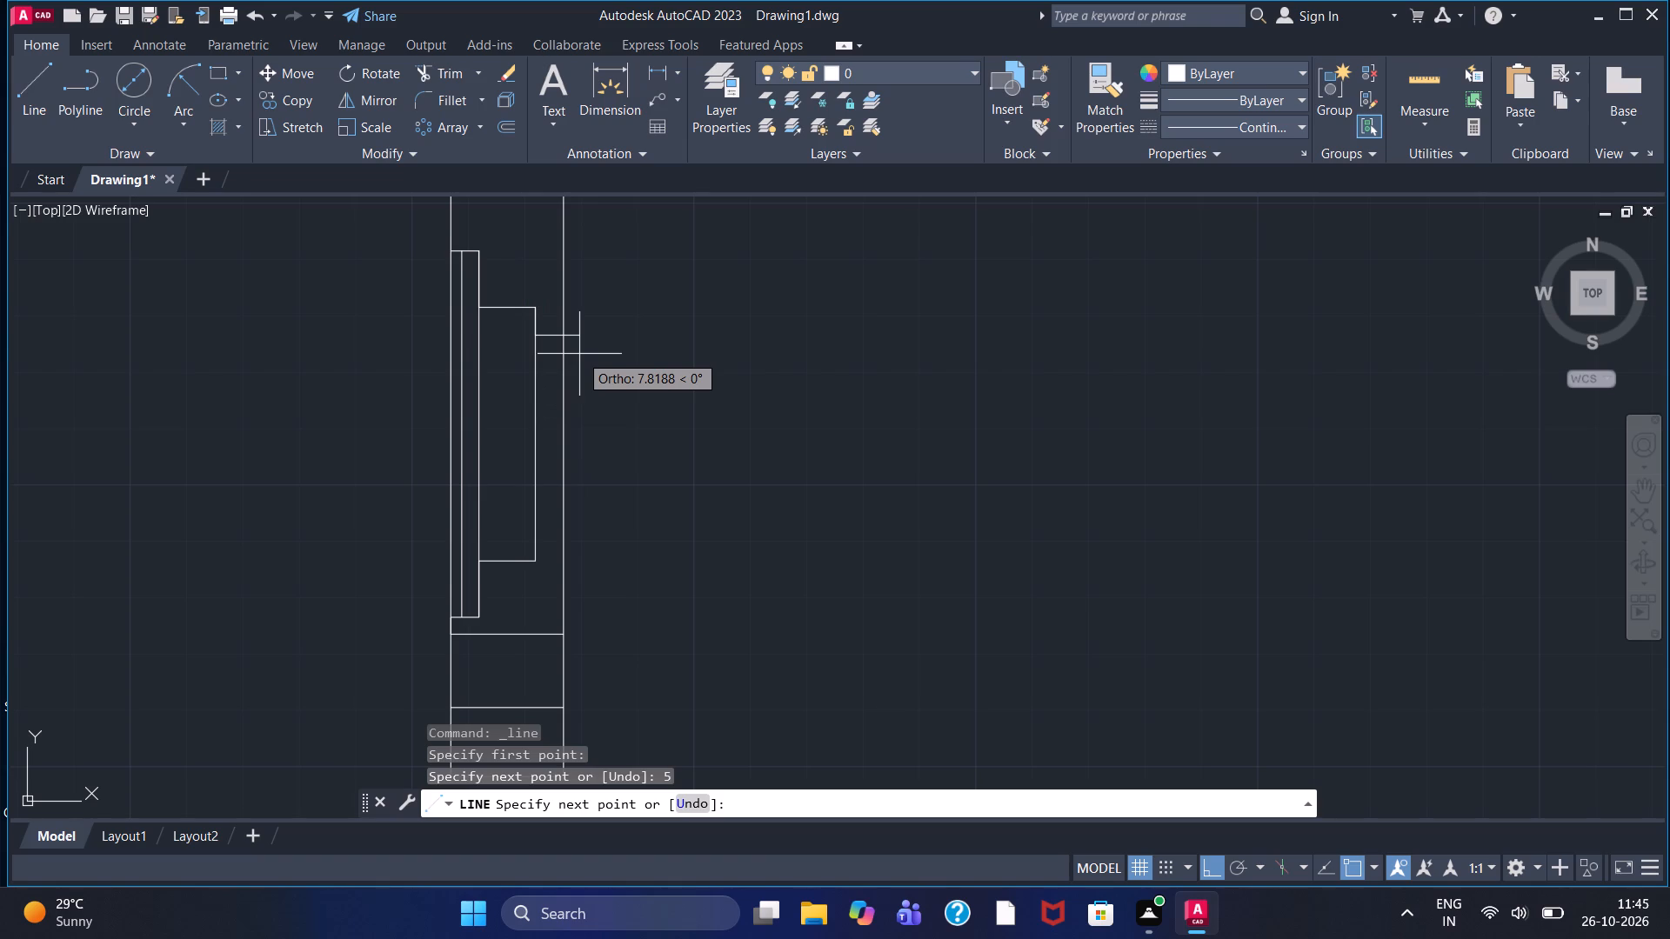
key("1")
key("0")
key("Return")
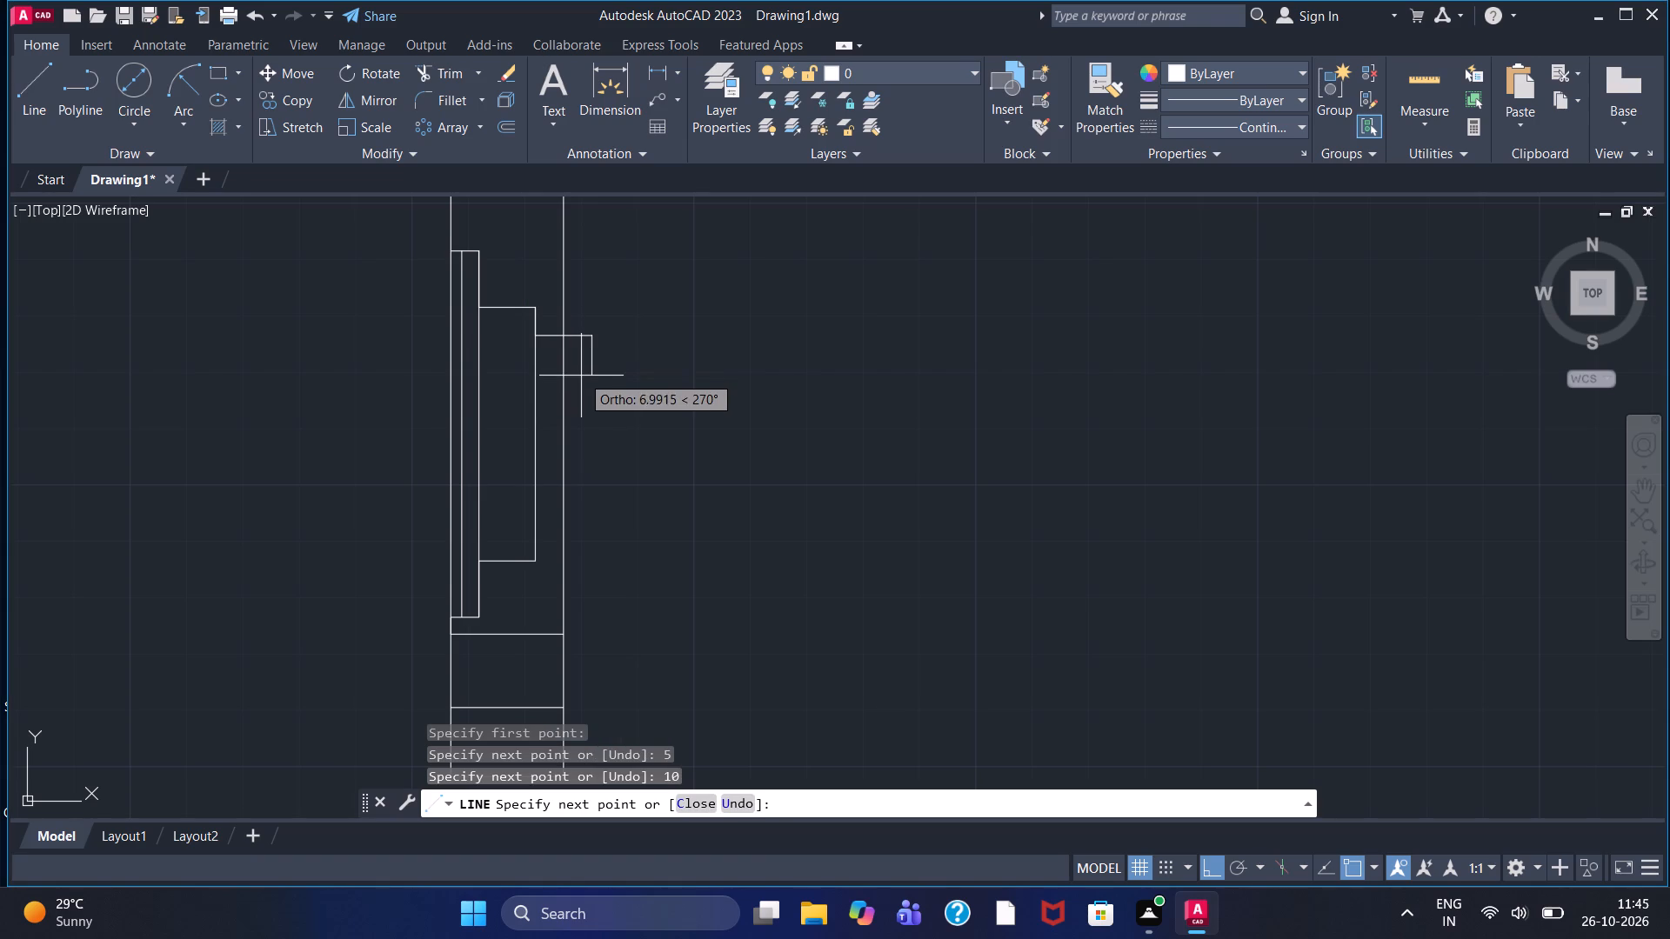
key("5")
key("Return")
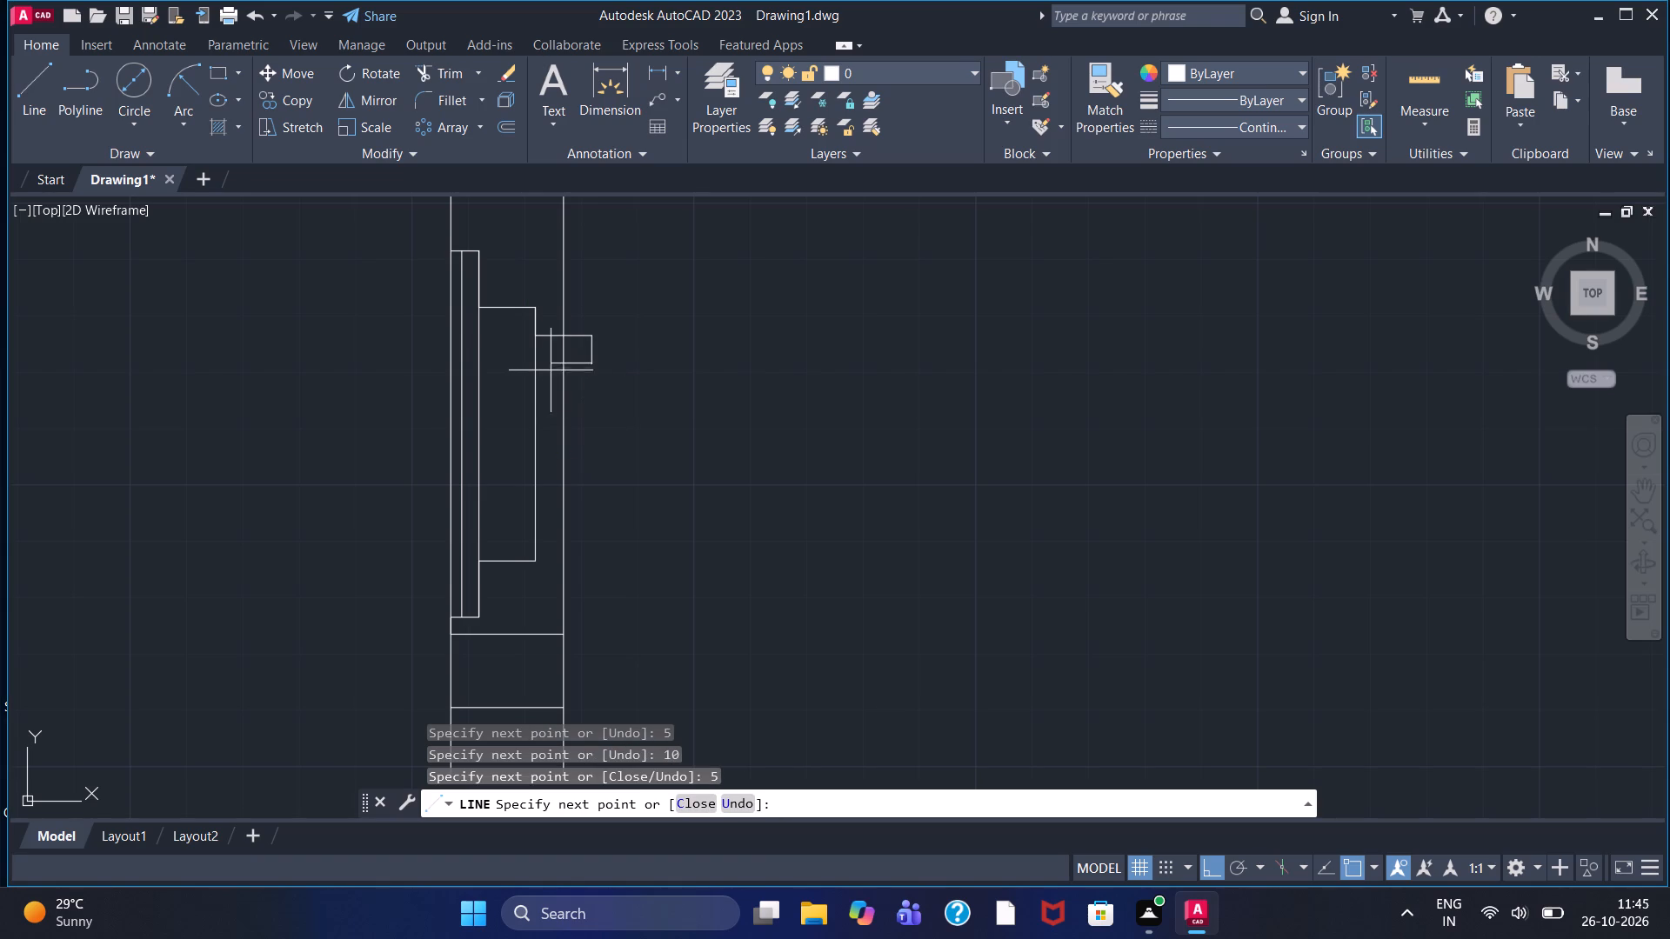
left_click_drag(511, 372, 503, 373)
right_click(506, 372)
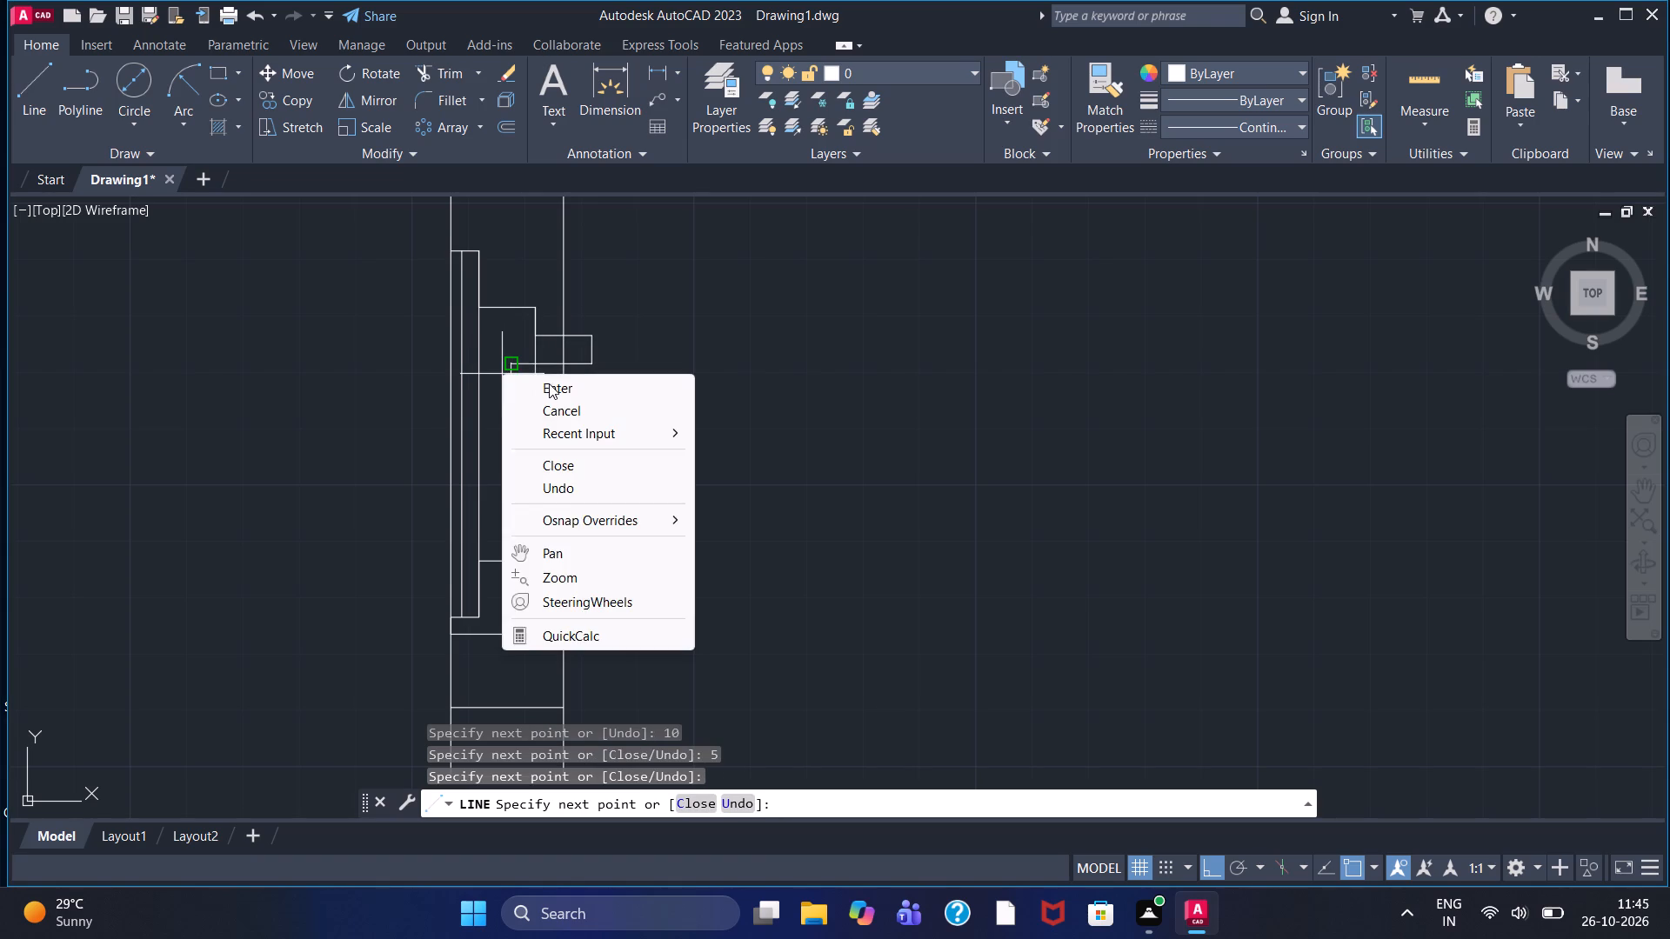
left_click(549, 383)
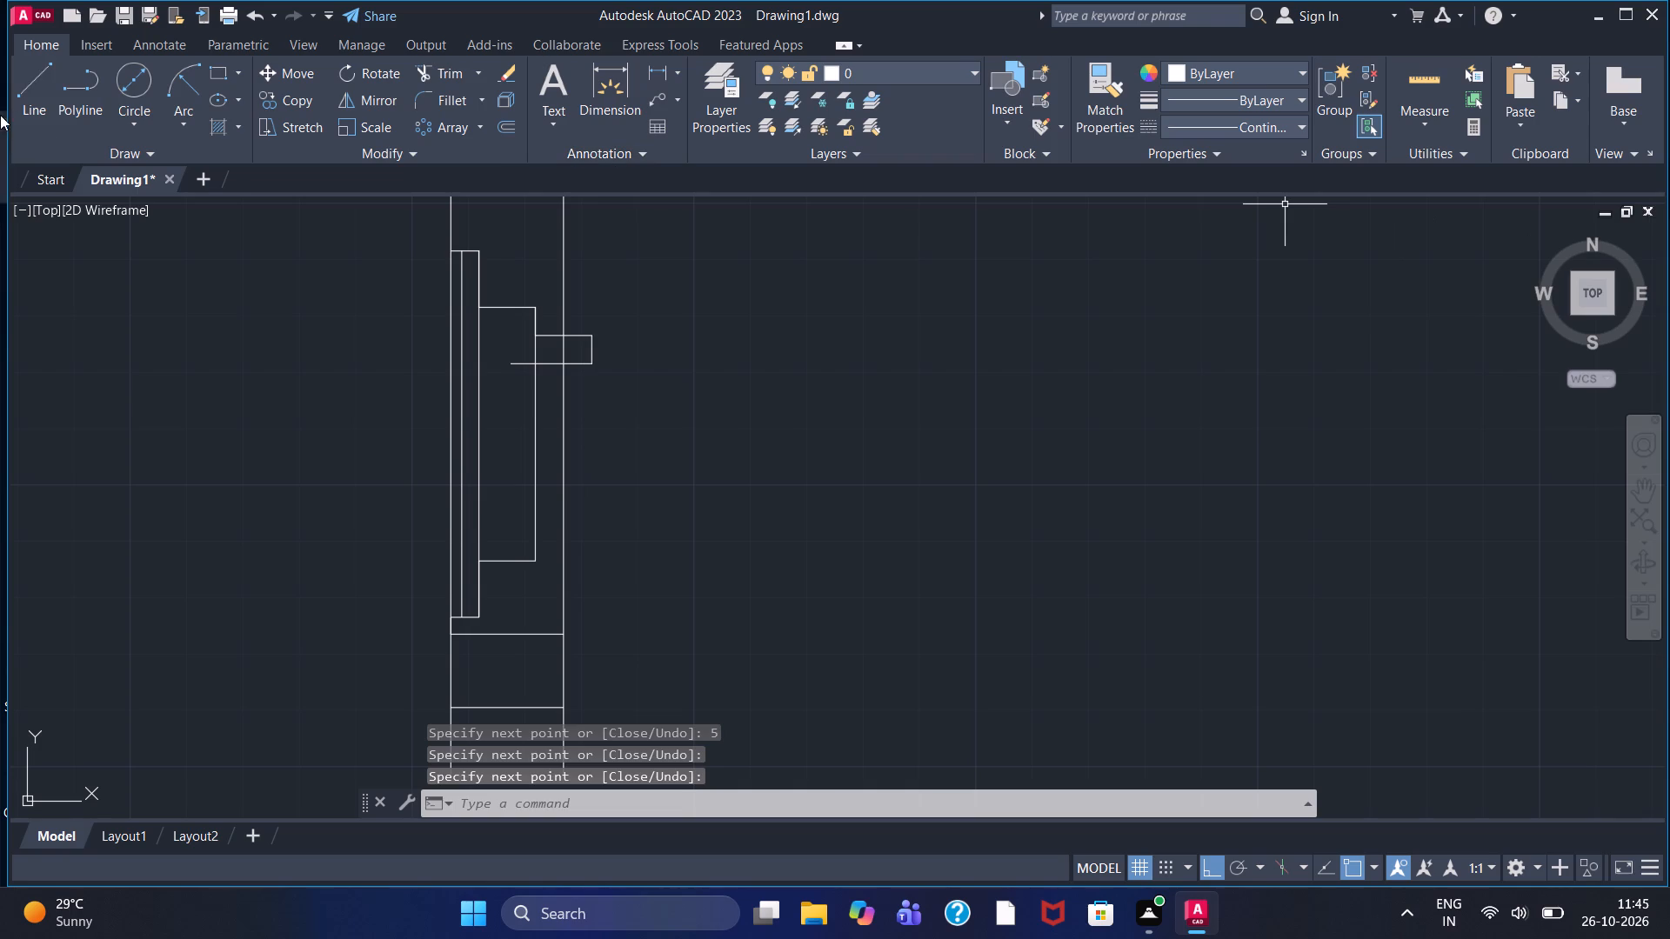
From the pocket's lower inner corner, draw connected lines 5 up, 10 right, 5 up and back left past the pocket's vertical line.
left_click(32, 78)
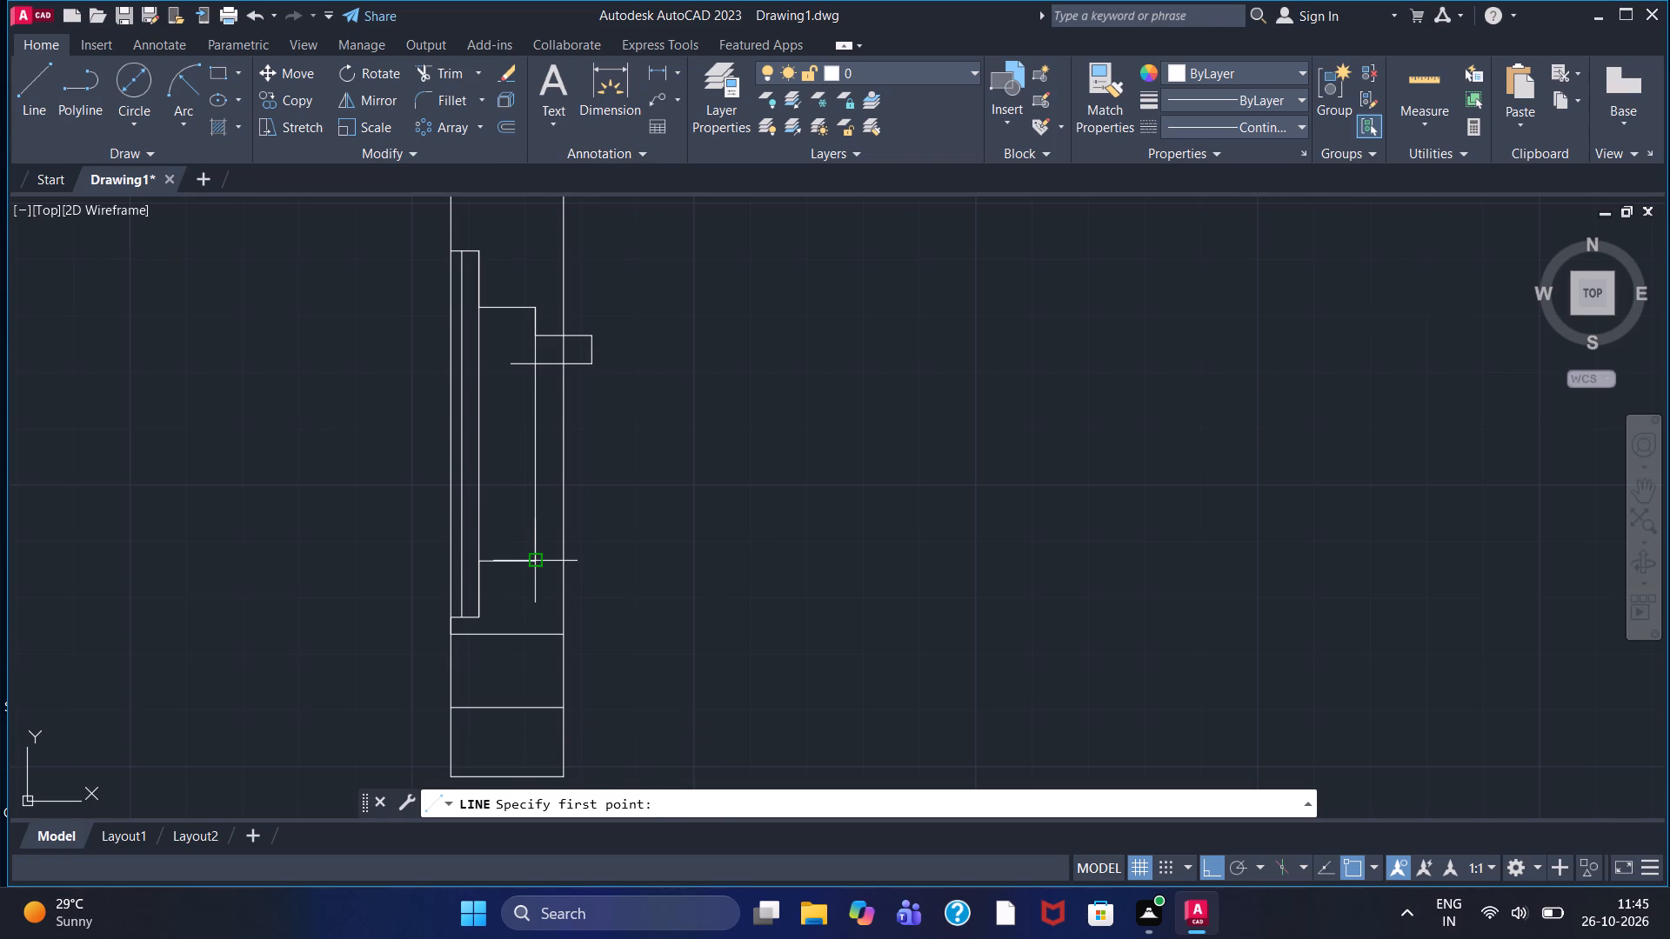
left_click(530, 566)
key("5")
key("Return")
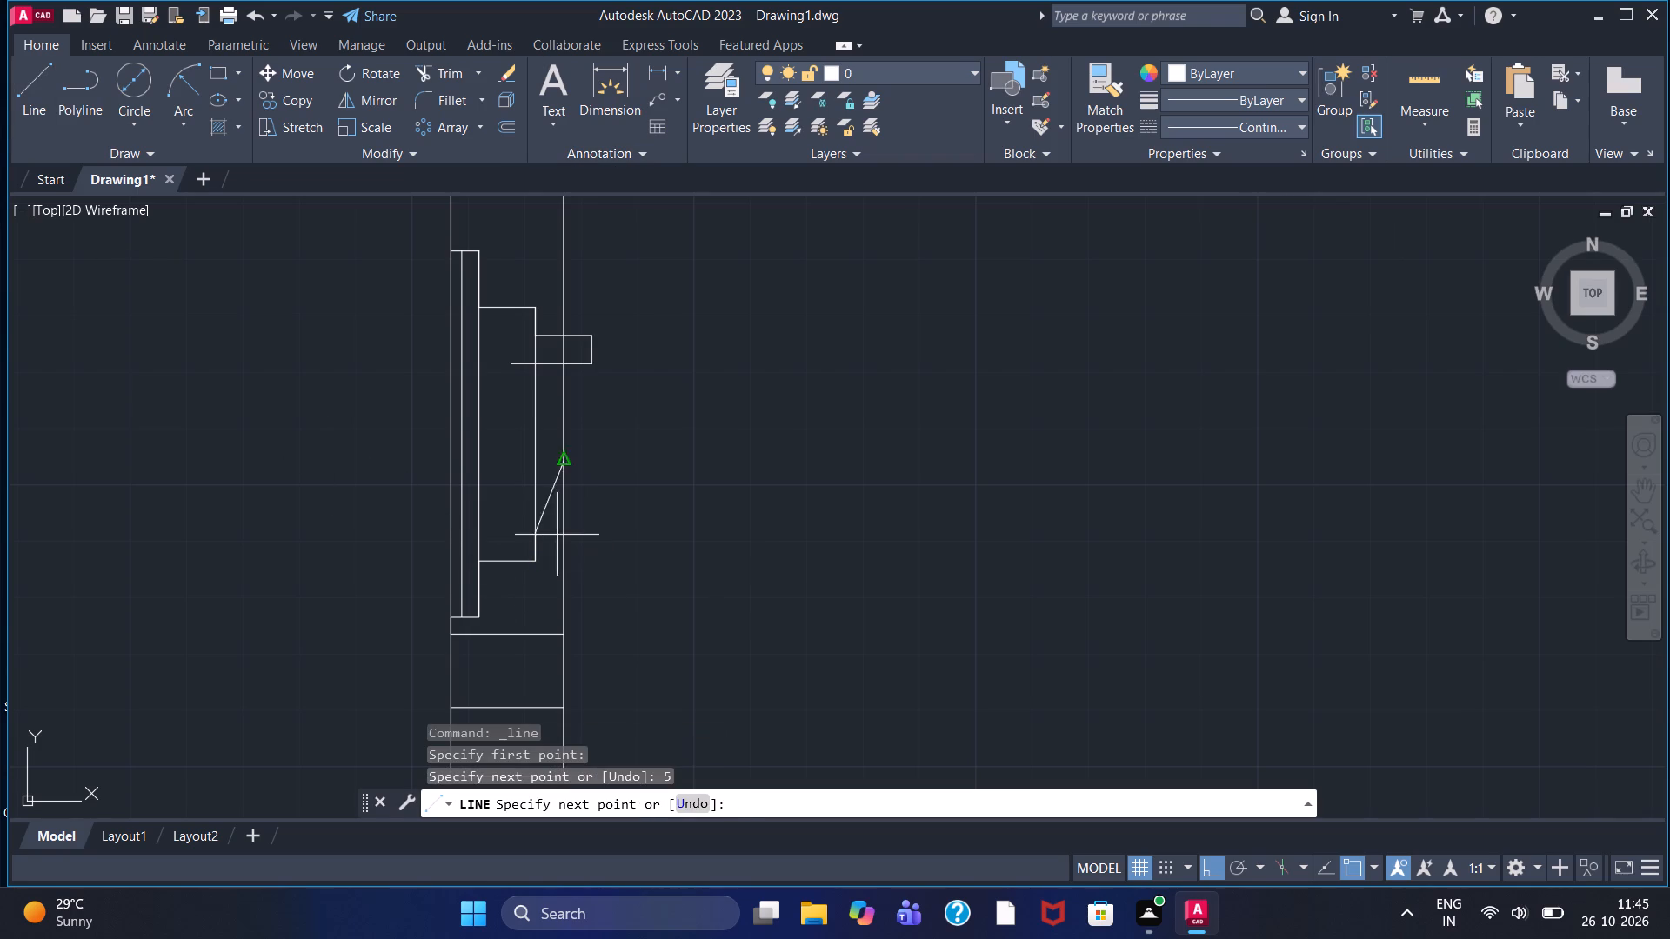
type("10")
key("Return")
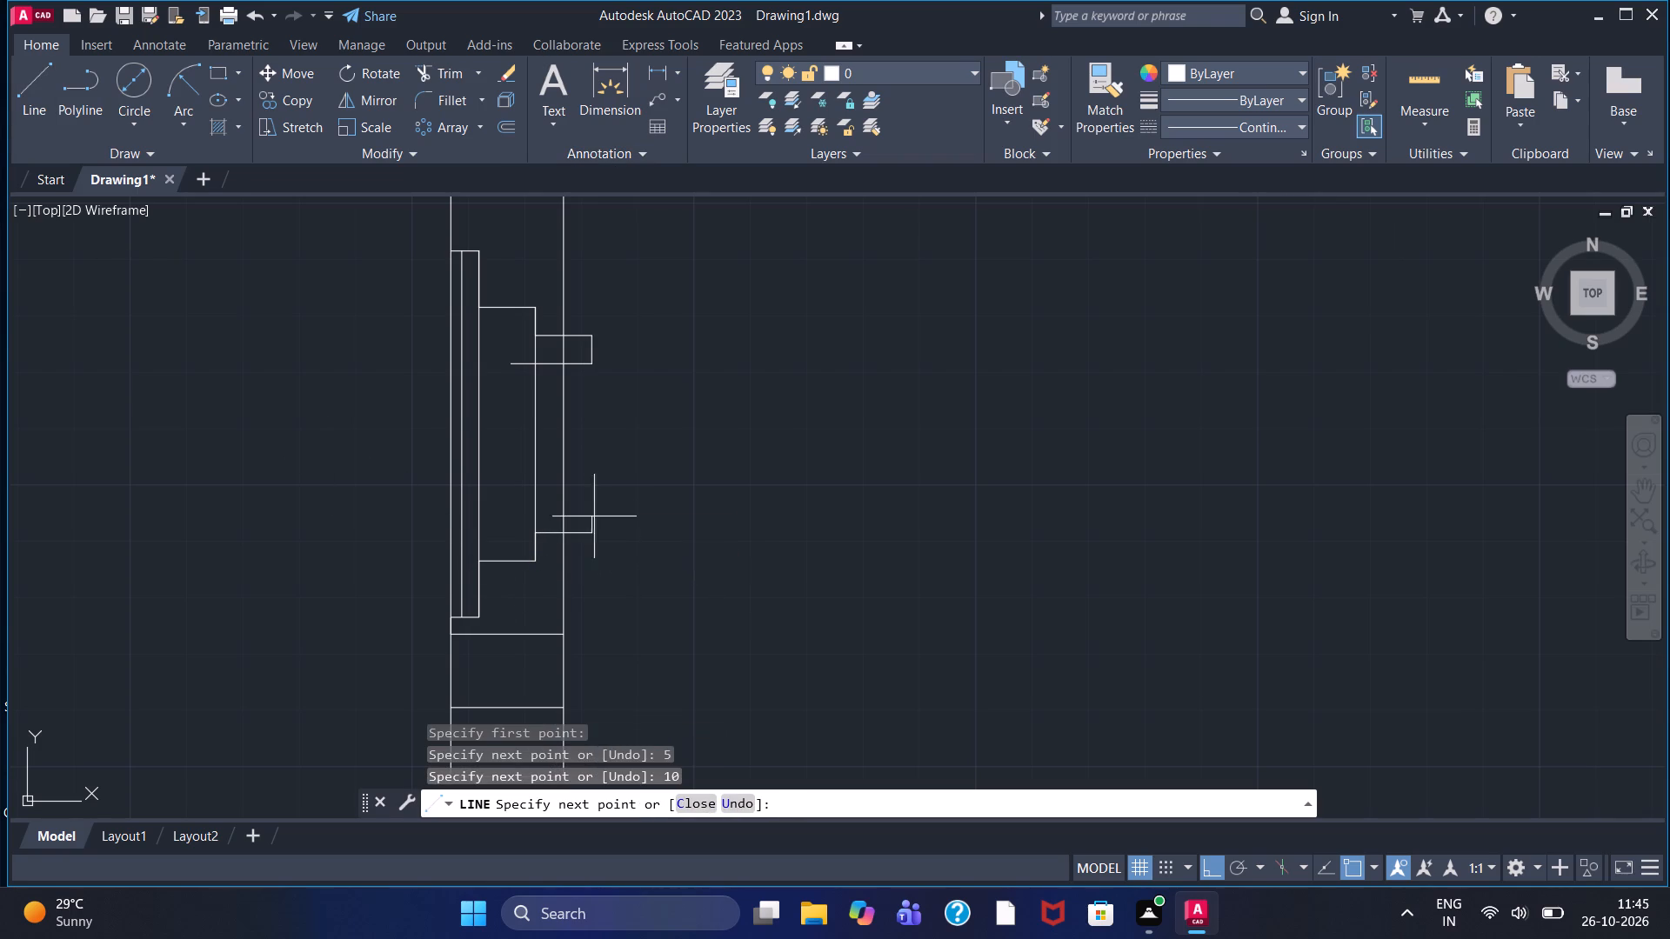
key("5")
key("Return")
left_click(508, 514)
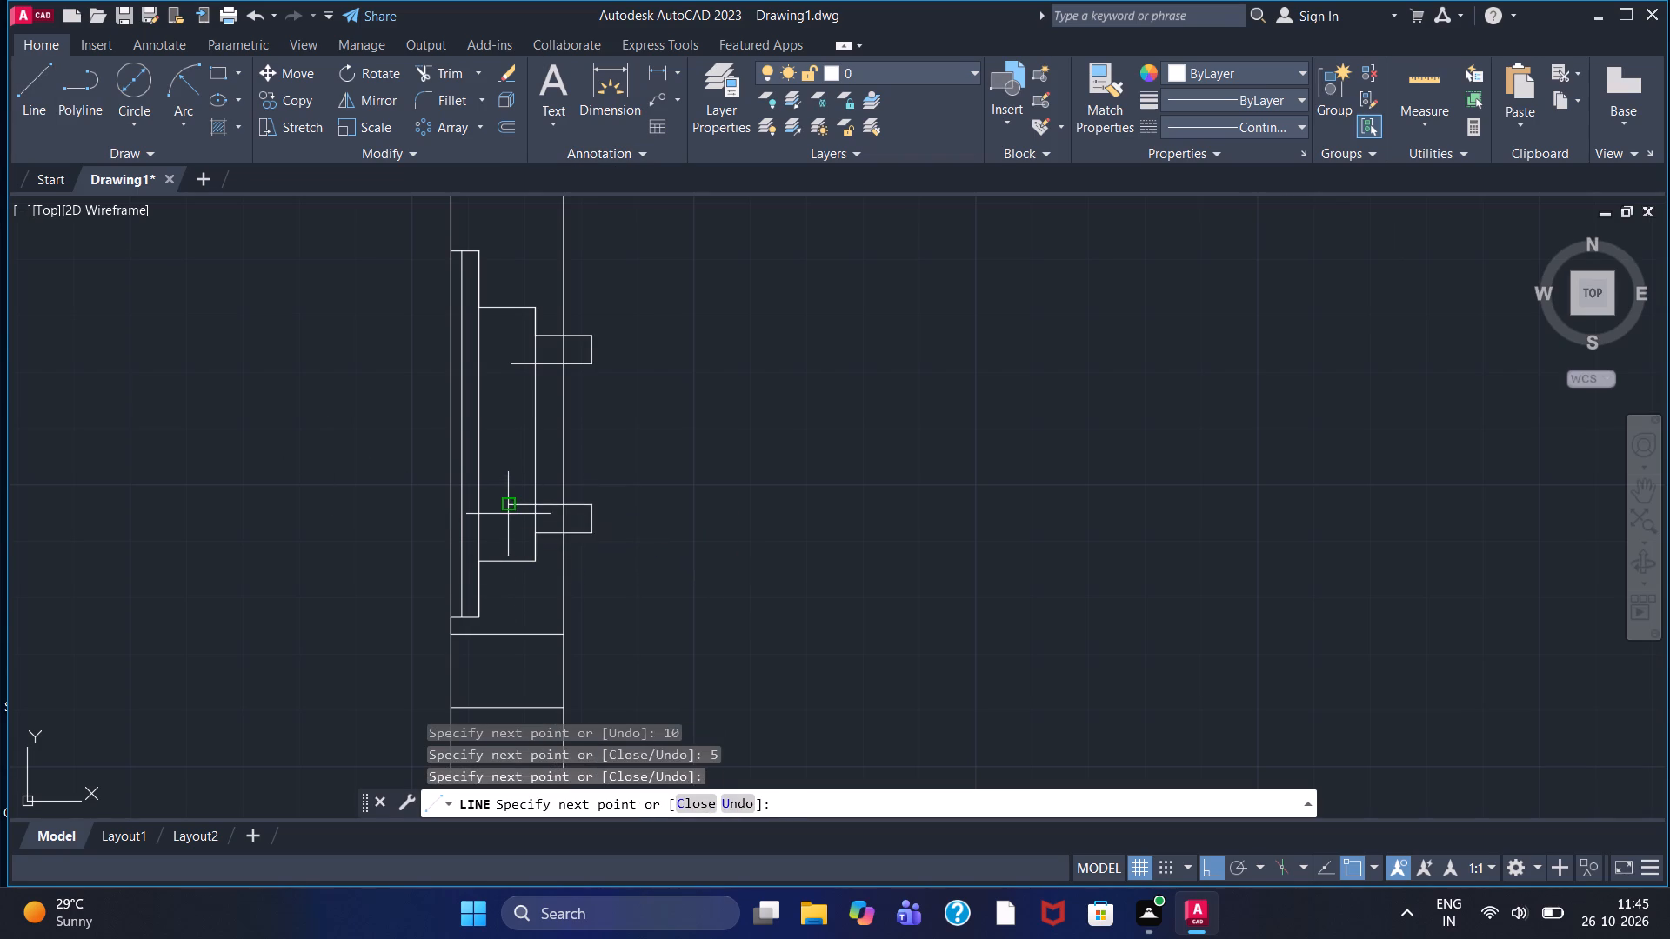
right_click(508, 514)
left_click(551, 524)
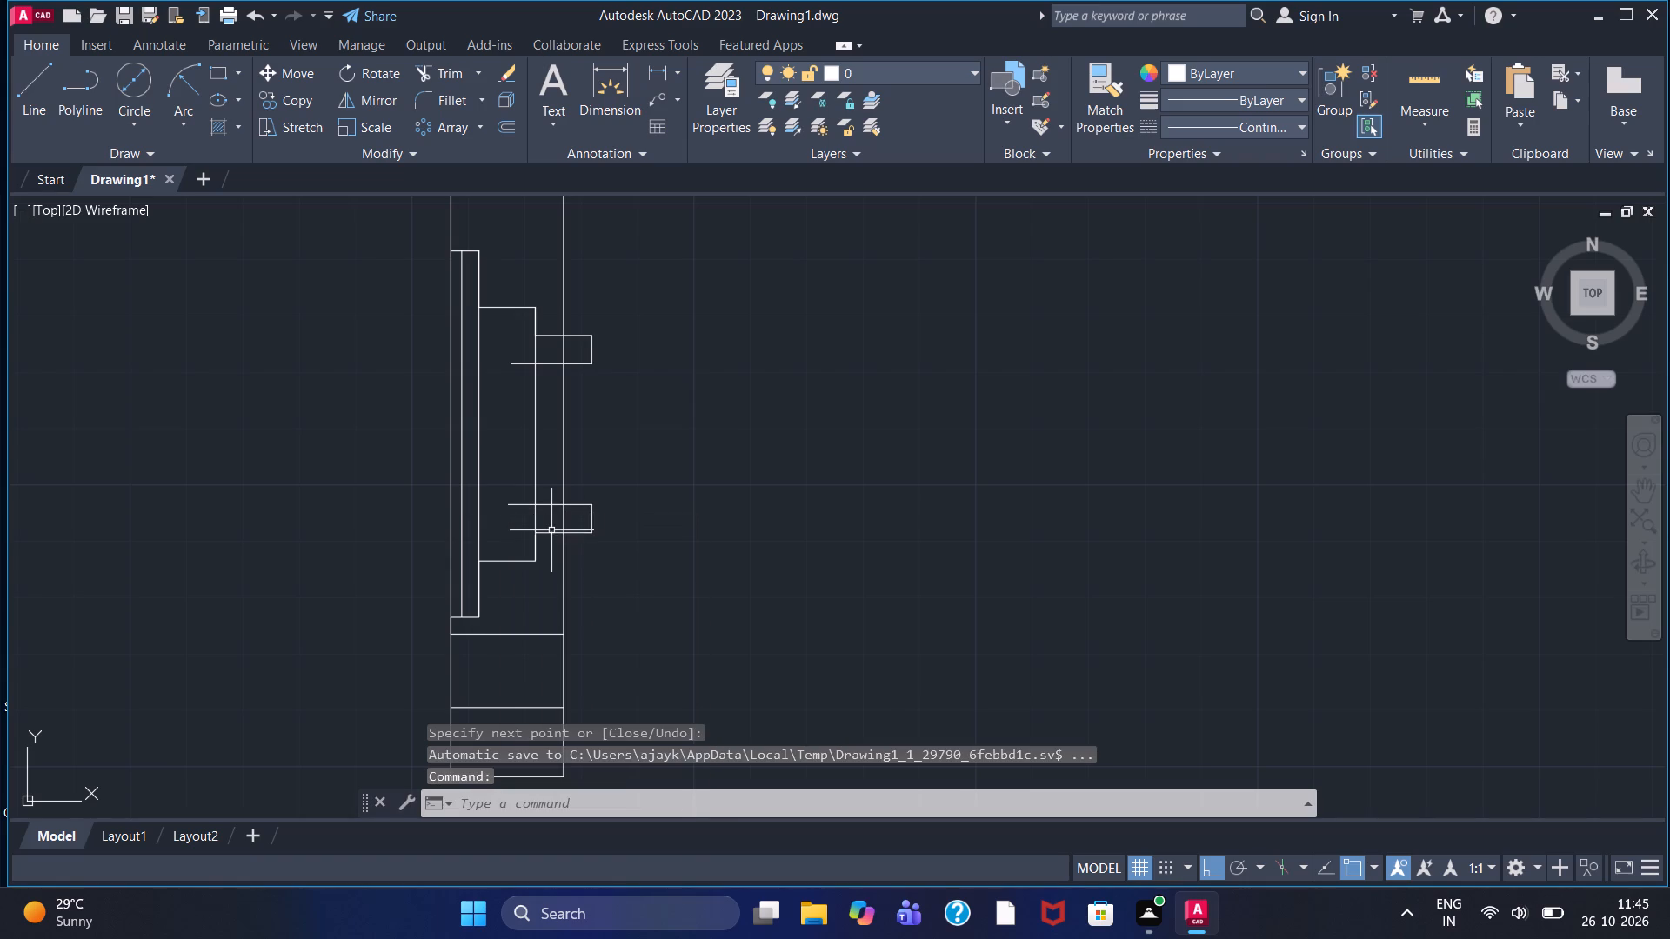
Trim the lower slot's line end inside the pocket and the rectangle's right edge from its top down to the line below the recess.
scroll(519, 476, "up", 2)
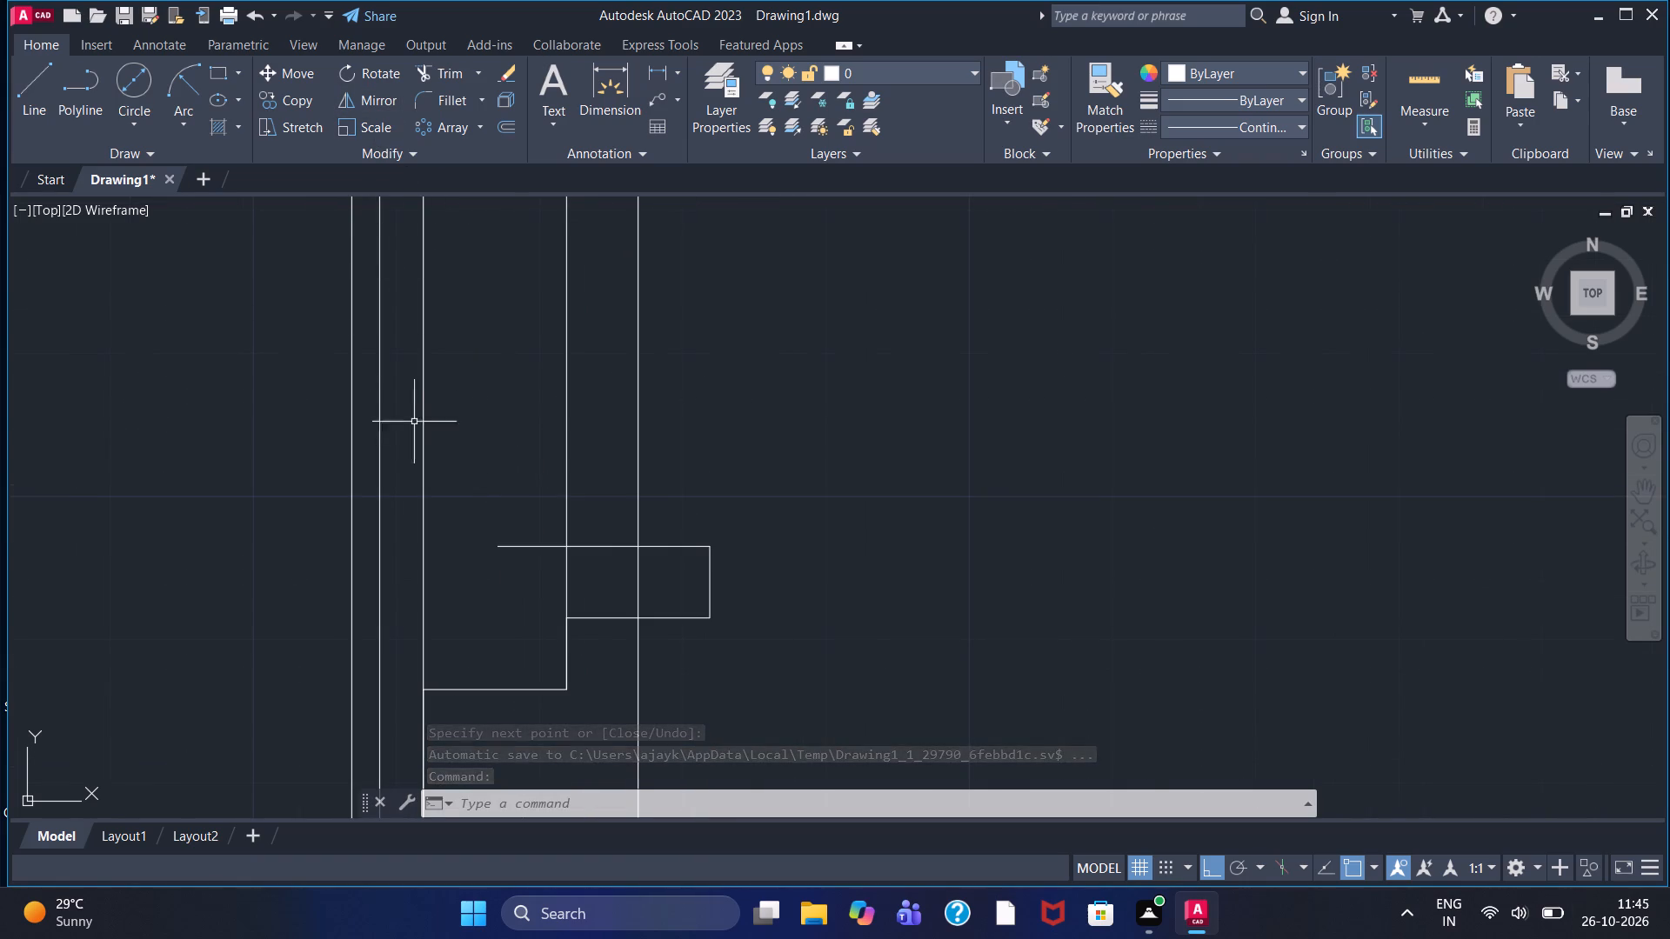
left_click(443, 64)
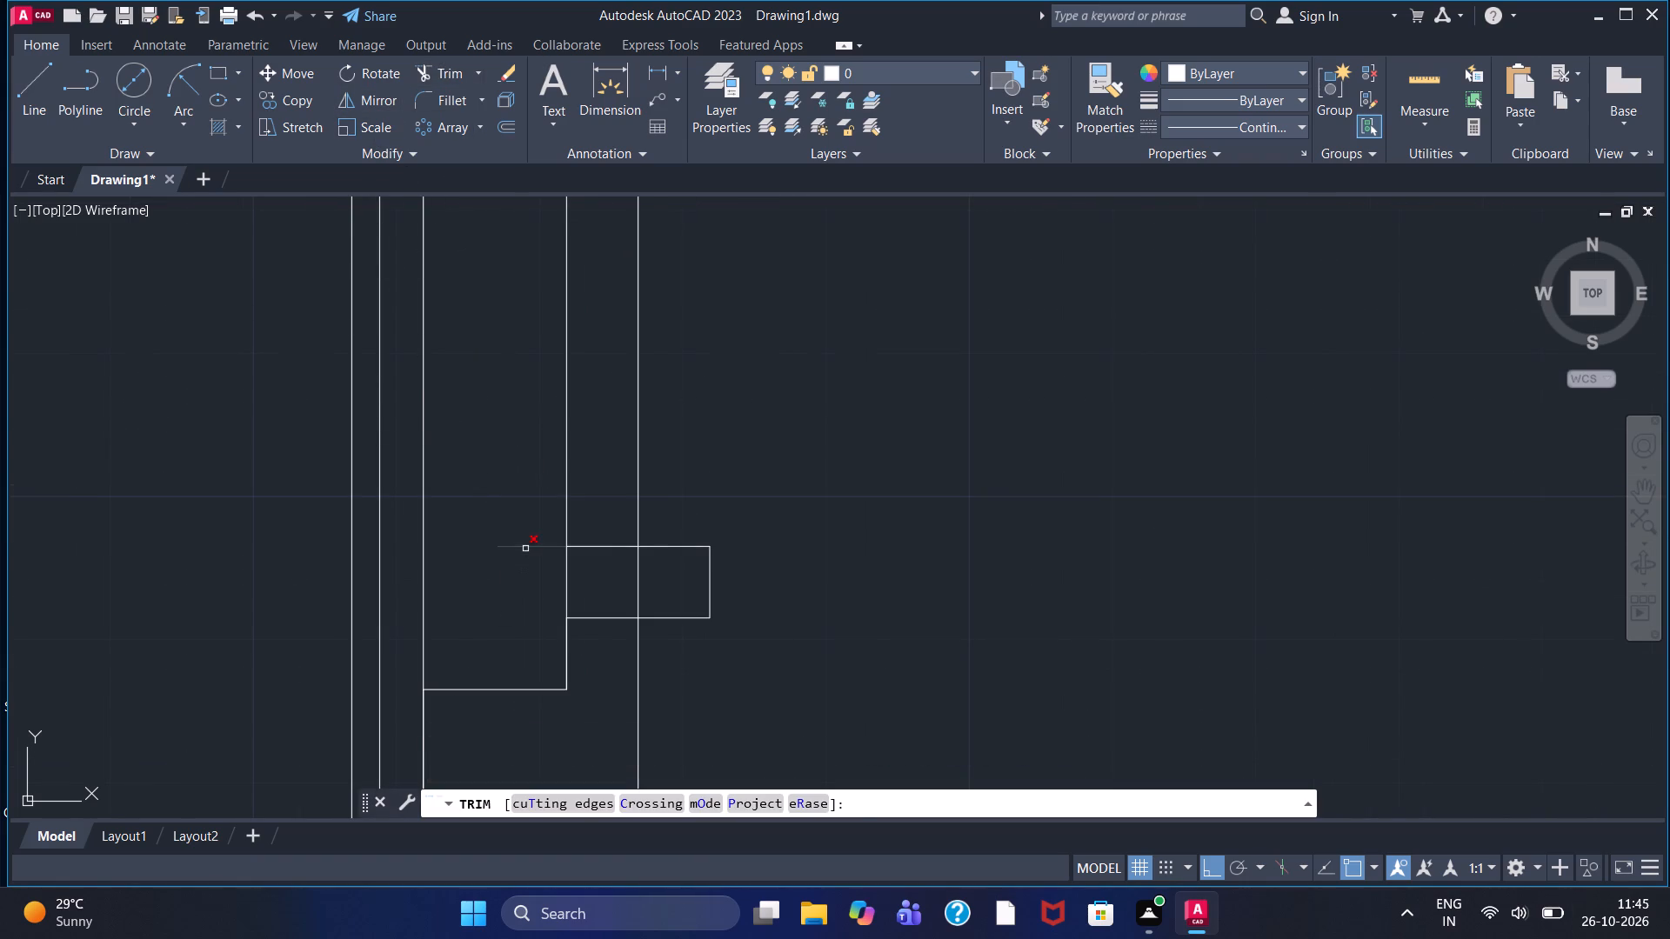
left_click(525, 549)
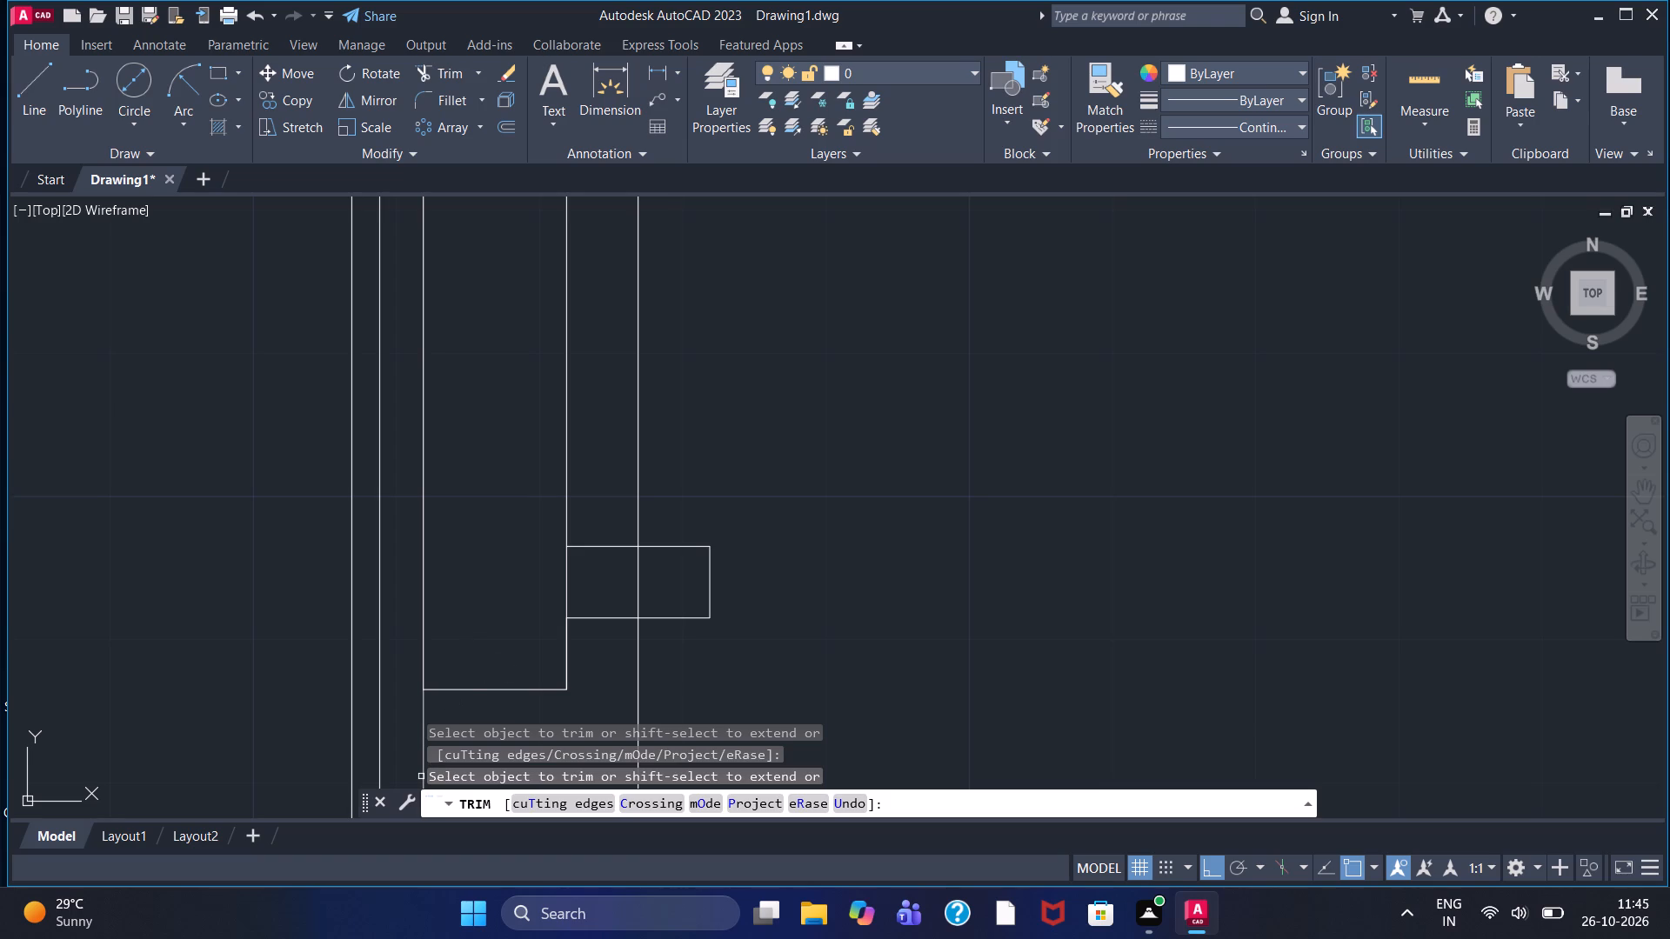
left_click(639, 597)
left_click(635, 509)
scroll(635, 508, "down", 2)
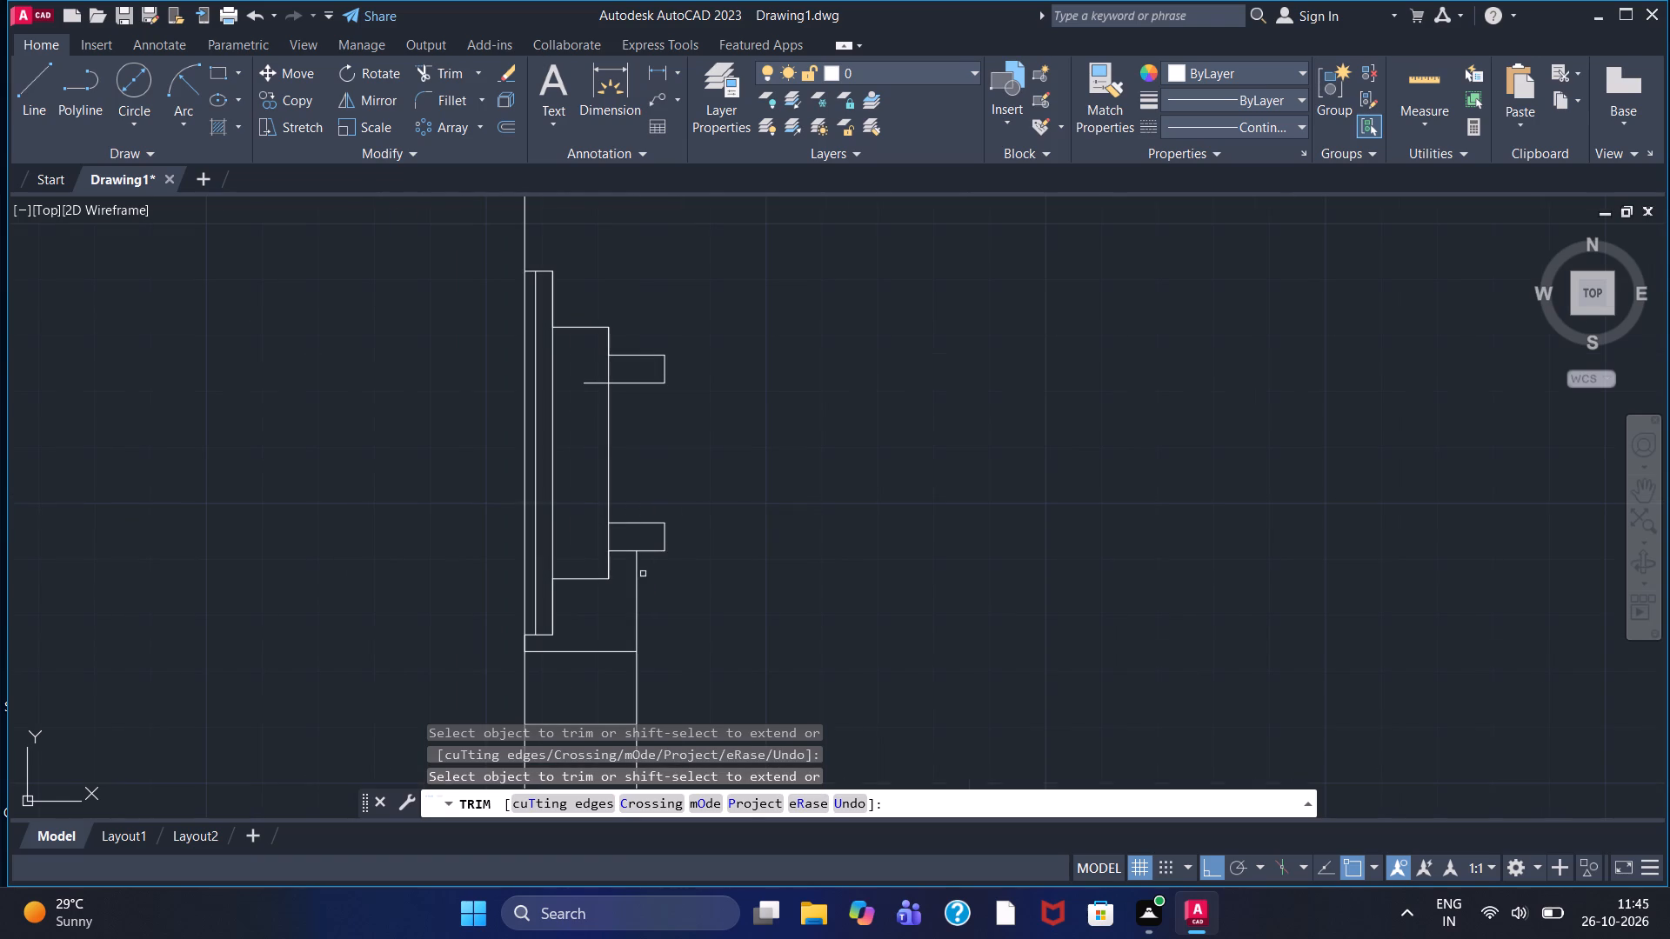
left_click(638, 604)
From the right end of the rectangle's top edge, draw connected lines 20 down and 20 right.
scroll(638, 603, "down", 2)
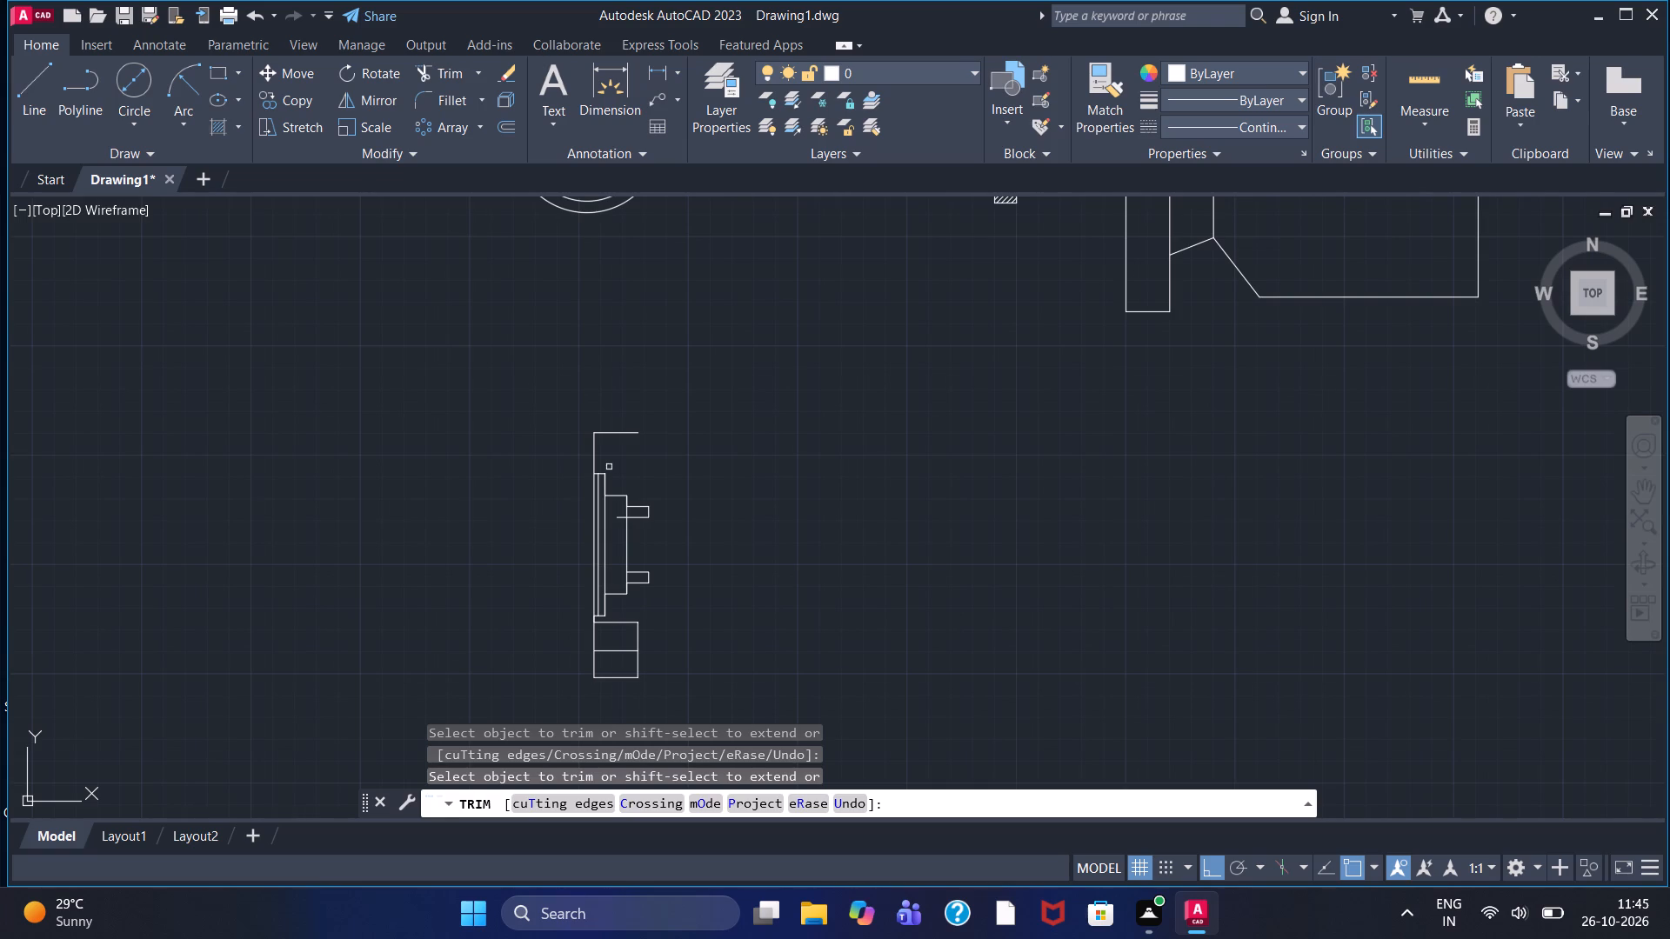
left_click(31, 115)
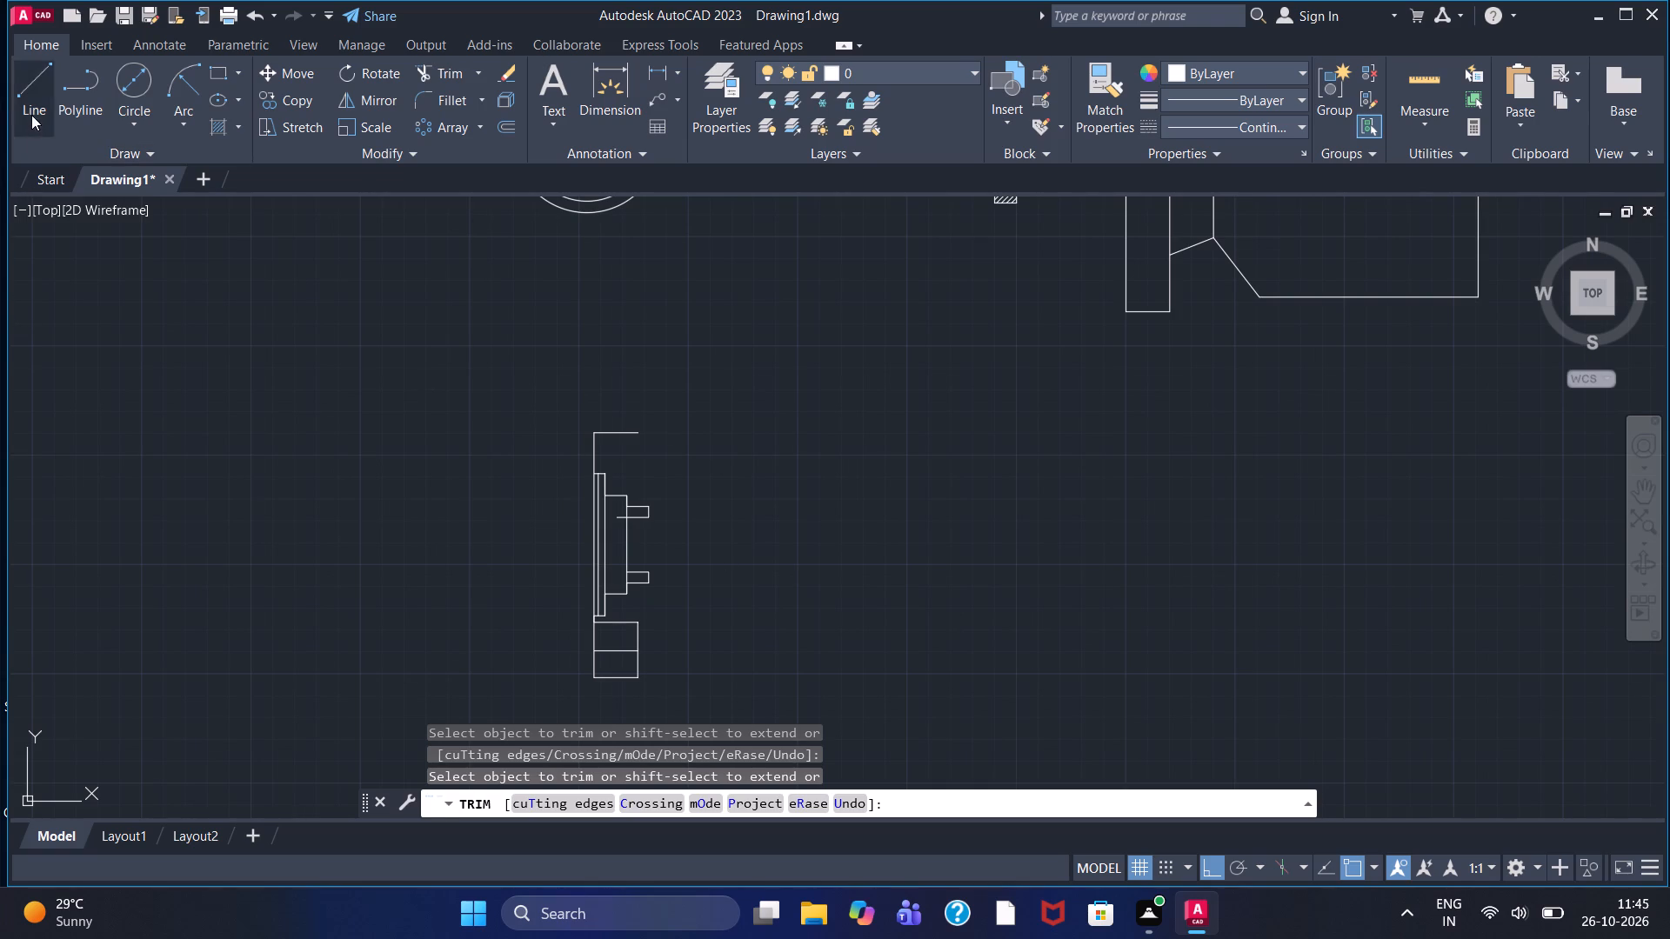
left_click(641, 429)
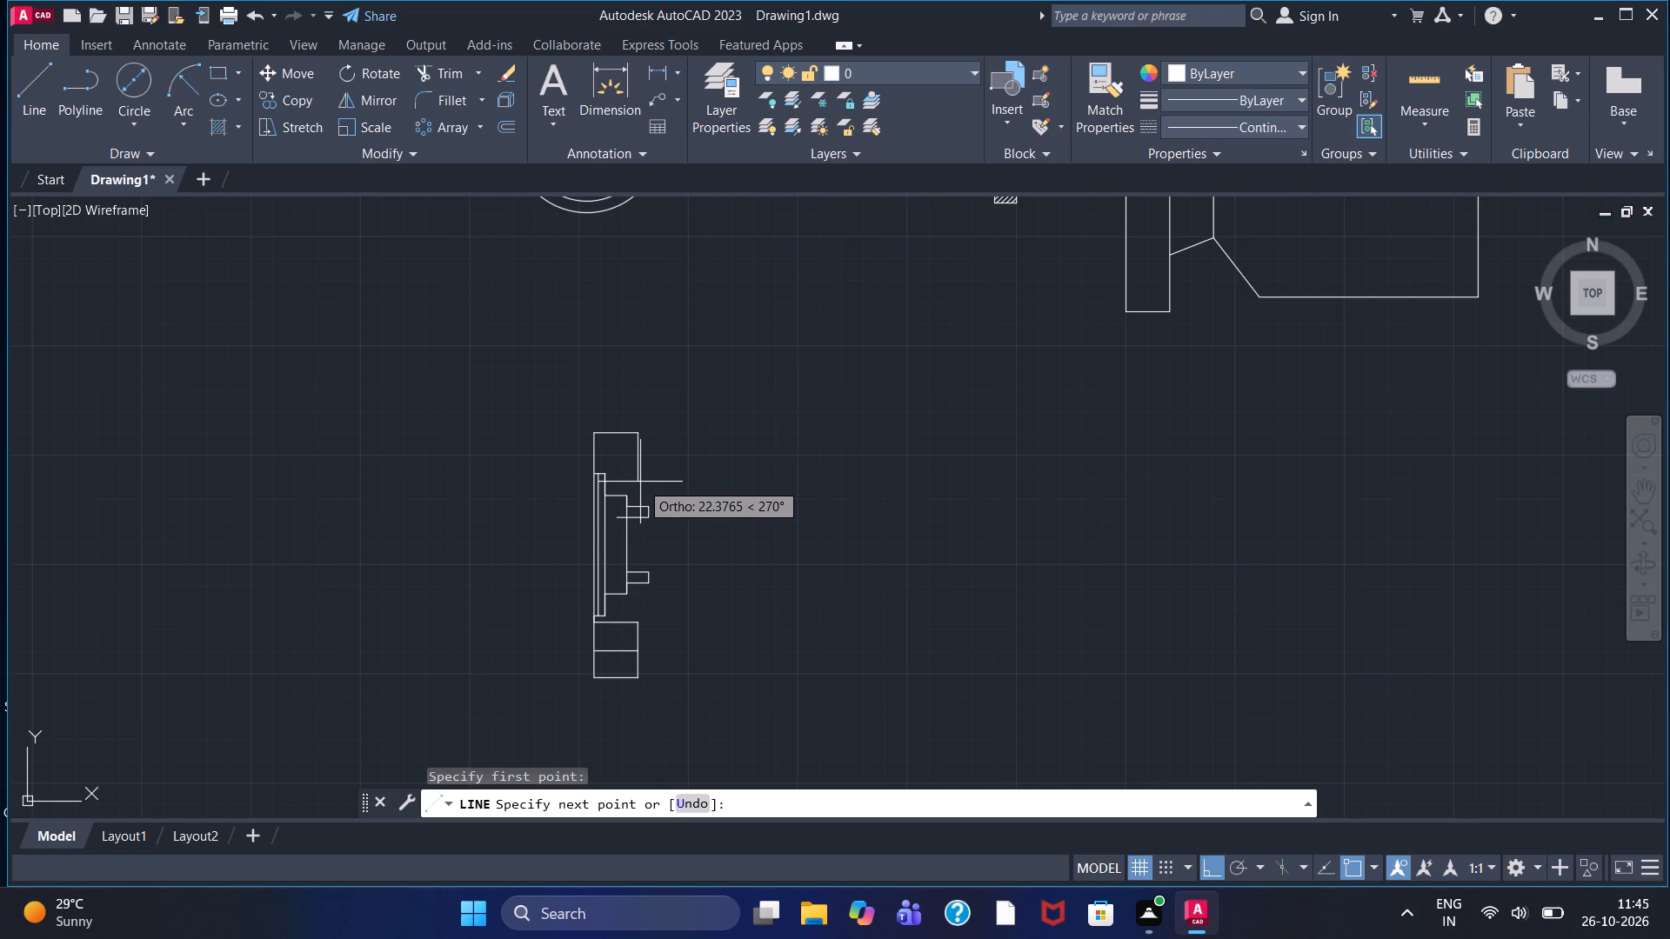
type("20")
key("Return")
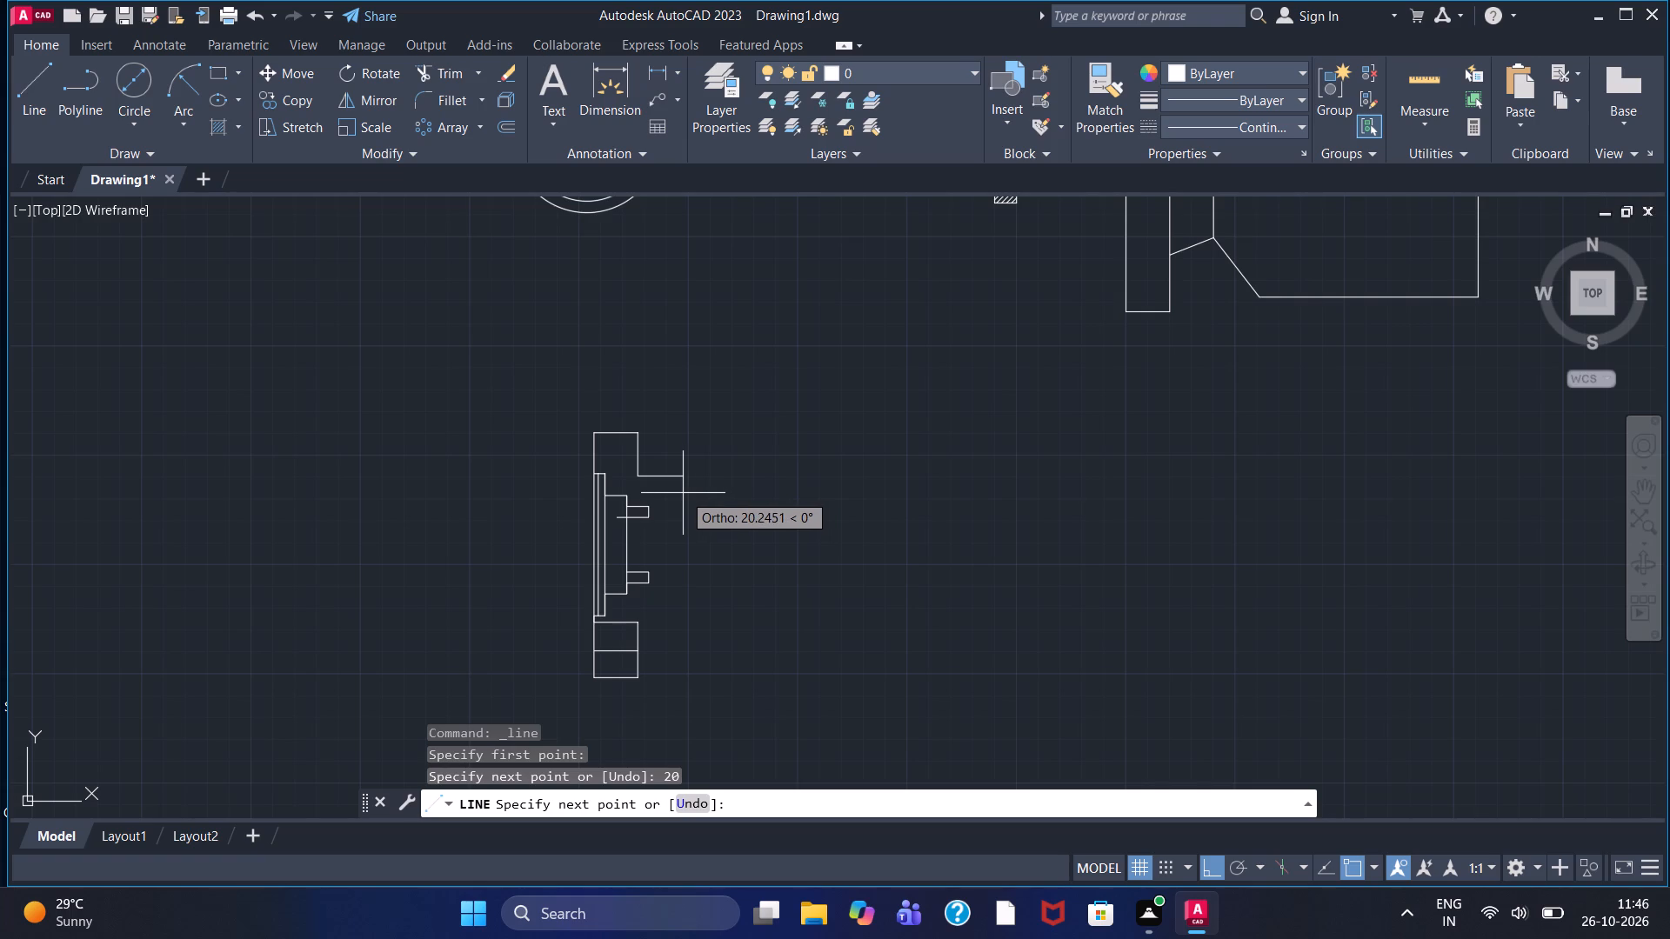
type("20")
key("Return")
right_click(686, 482)
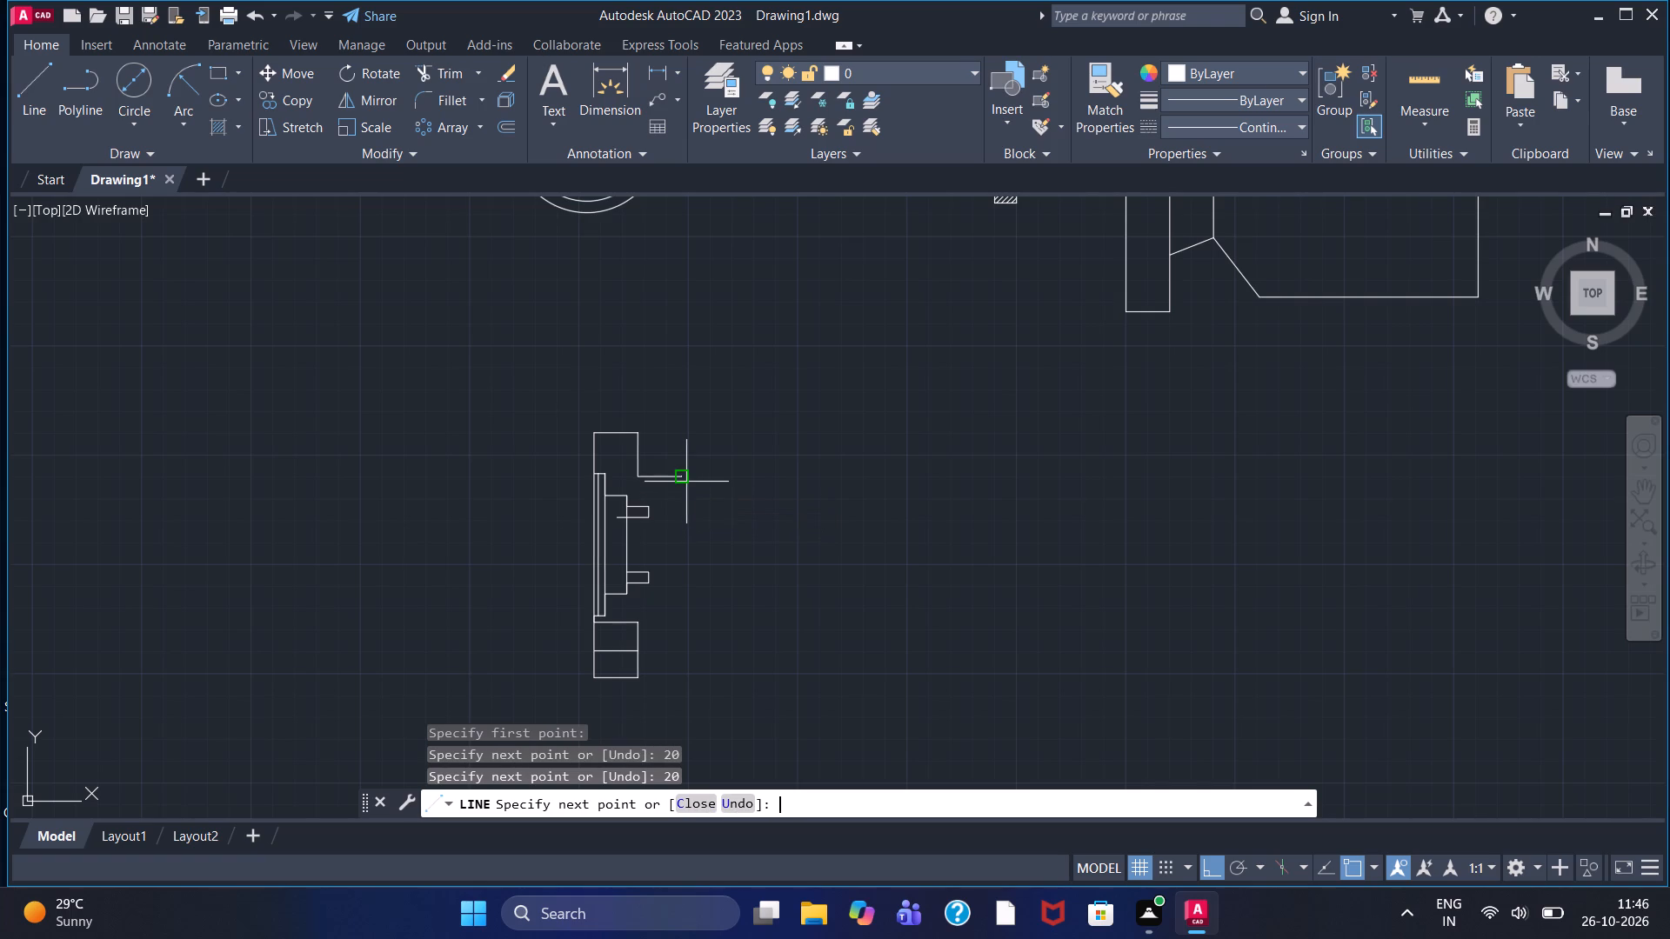
left_click(716, 495)
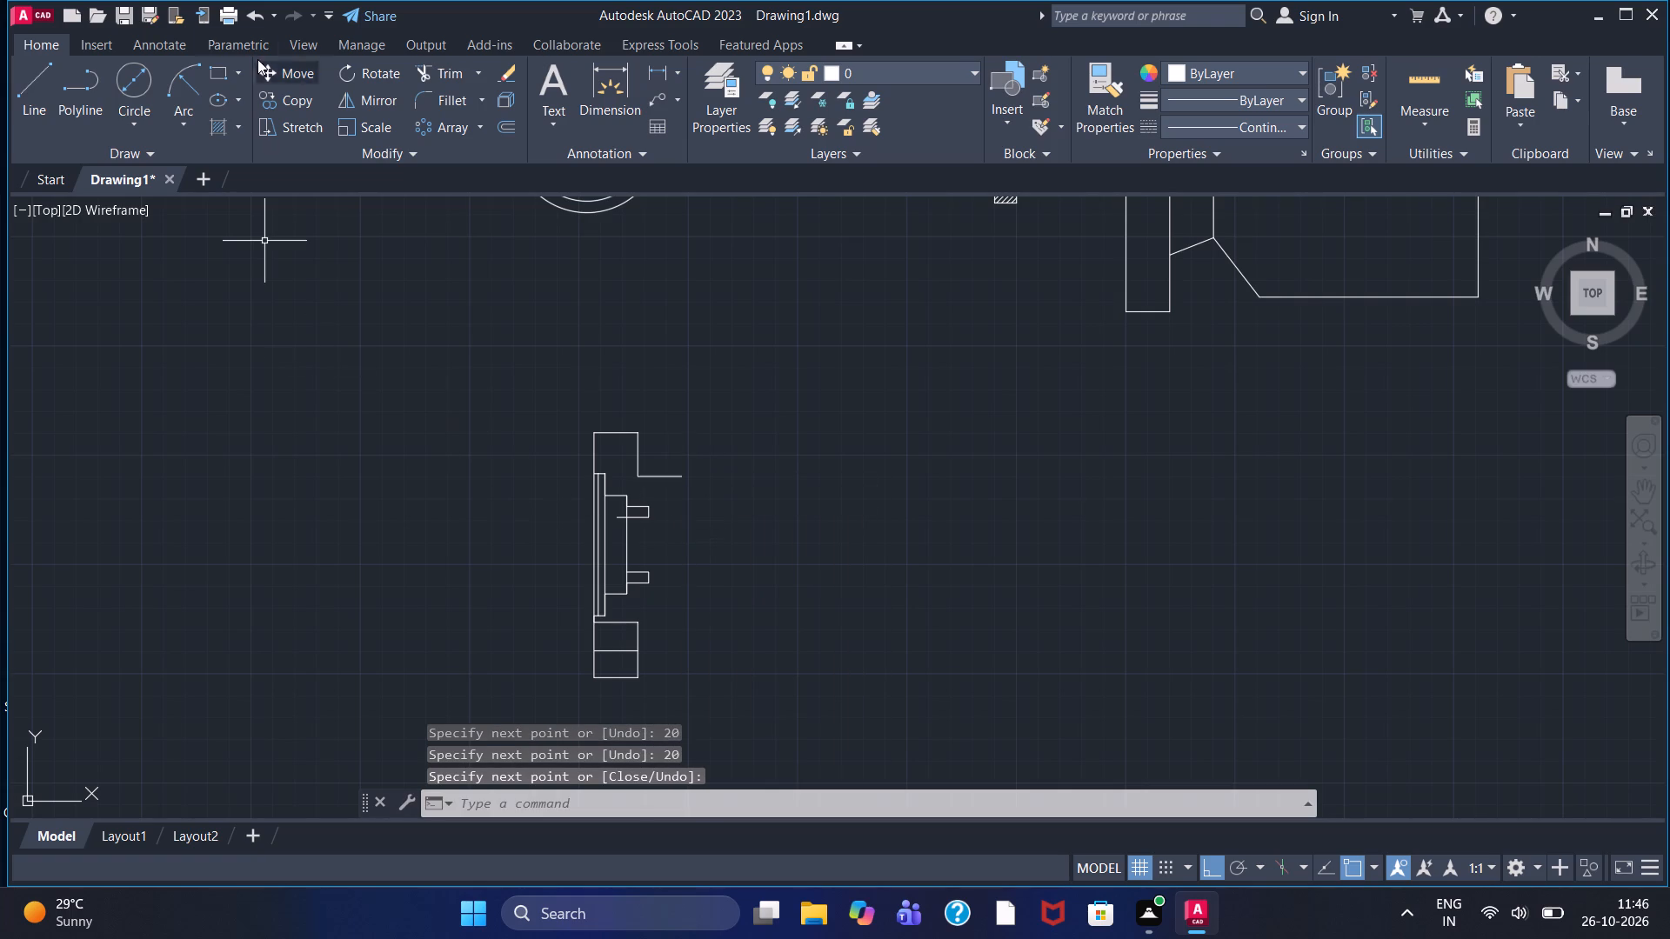
Trim the end of the upper slot's bottom line that extends into the pocket.
left_click(430, 67)
scroll(661, 522, "up", 1)
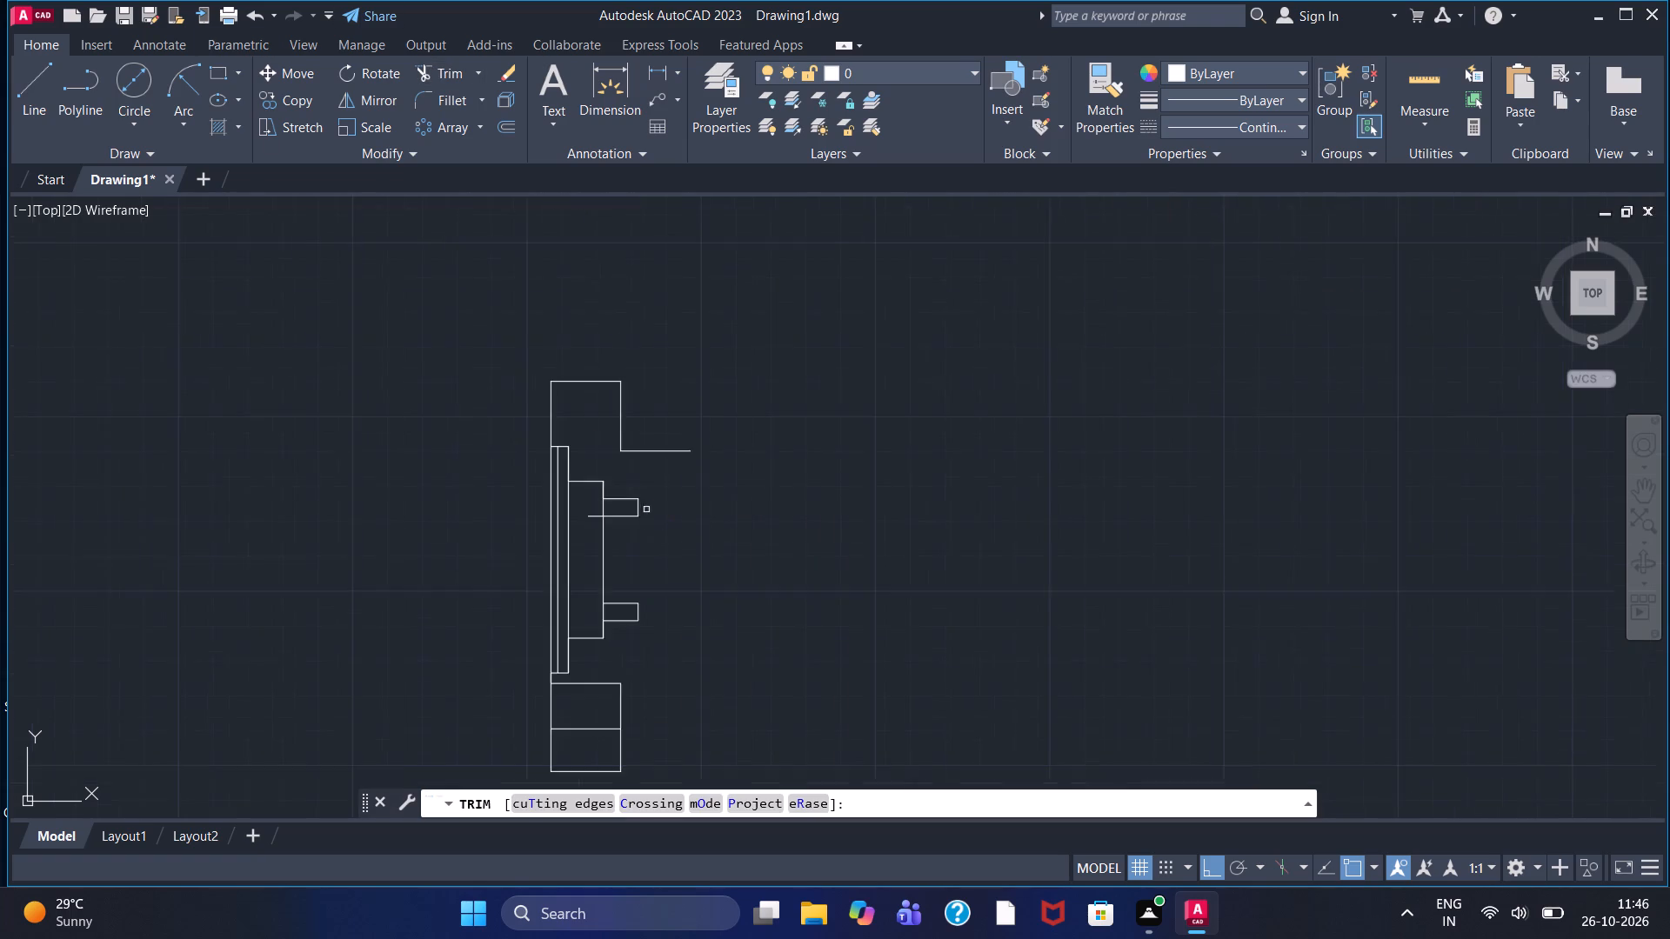
scroll(641, 506, "up", 1)
left_click(558, 520)
scroll(557, 529, "down", 2)
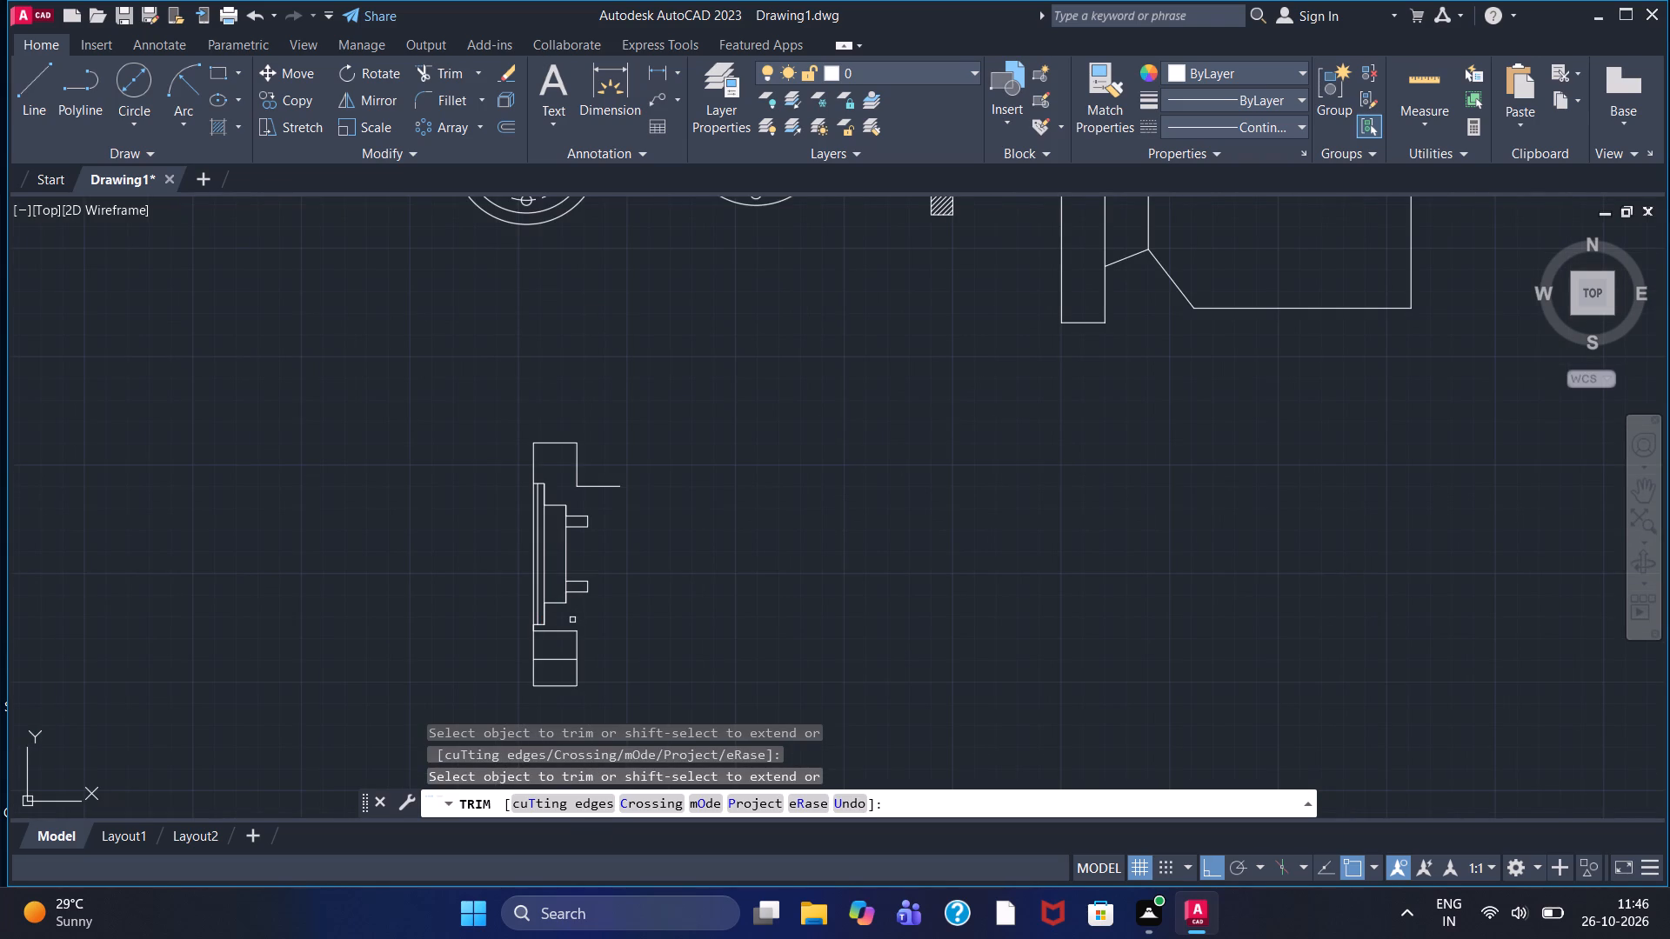
scroll(565, 616, "up", 2)
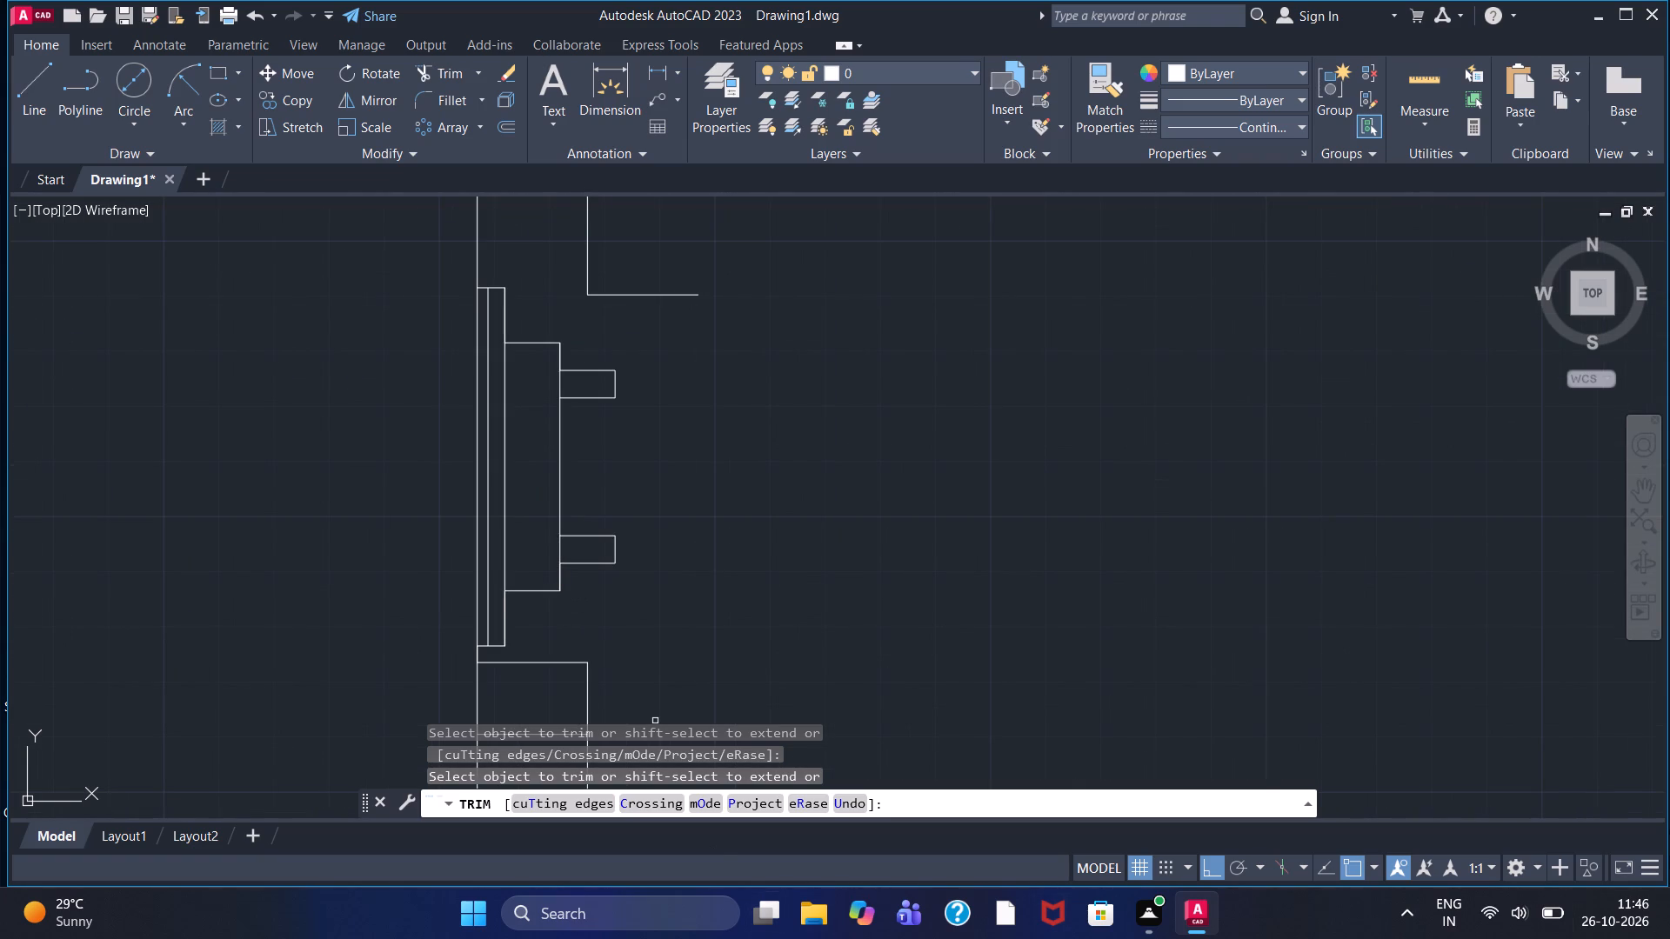
Draw a horizontal centre line about 173 units long rightward from the midpoint of the pocket's inner vertical line.
scroll(739, 452, "down", 1)
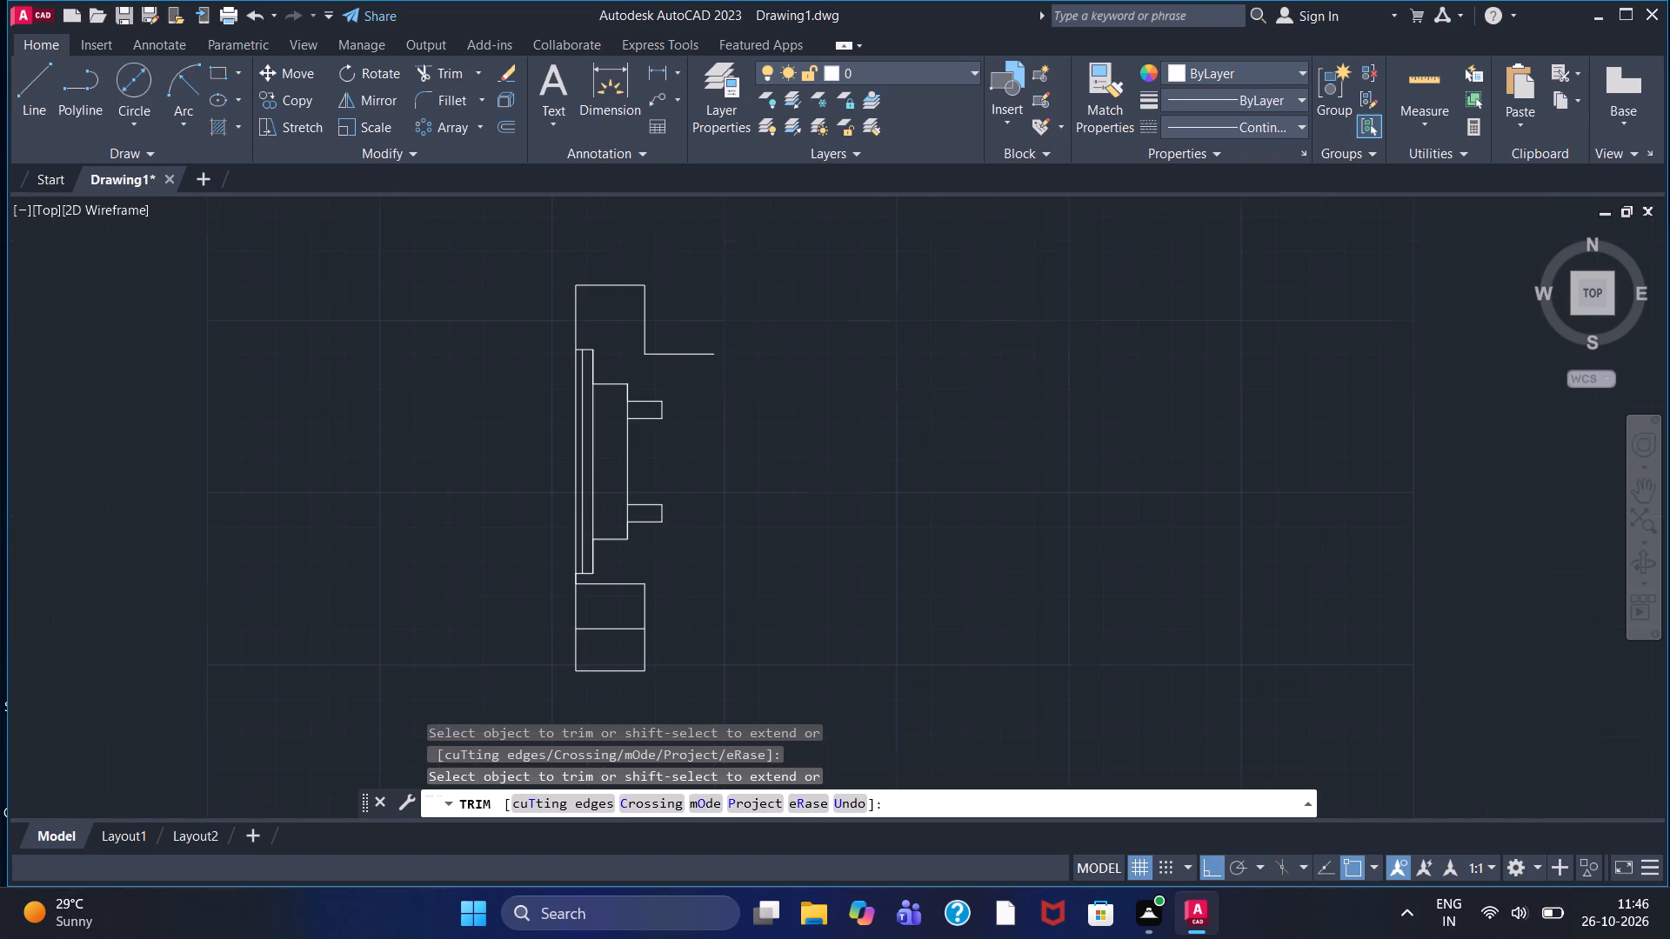
middle_click_drag(681, 428, 611, 376)
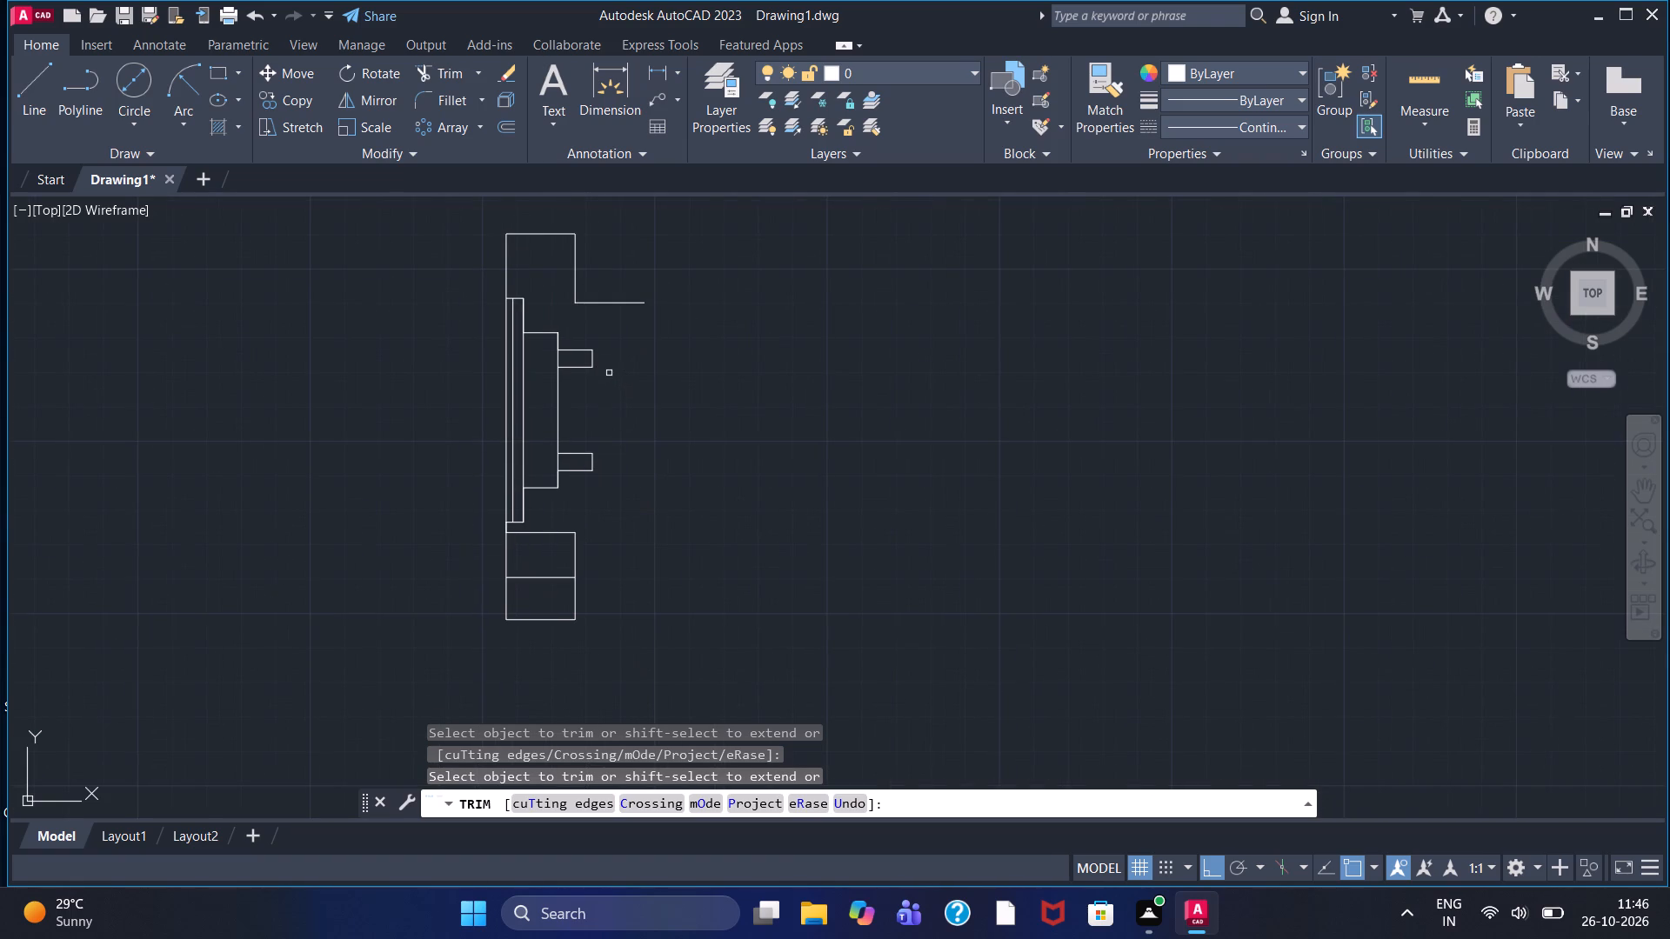
left_click_drag(28, 91, 29, 106)
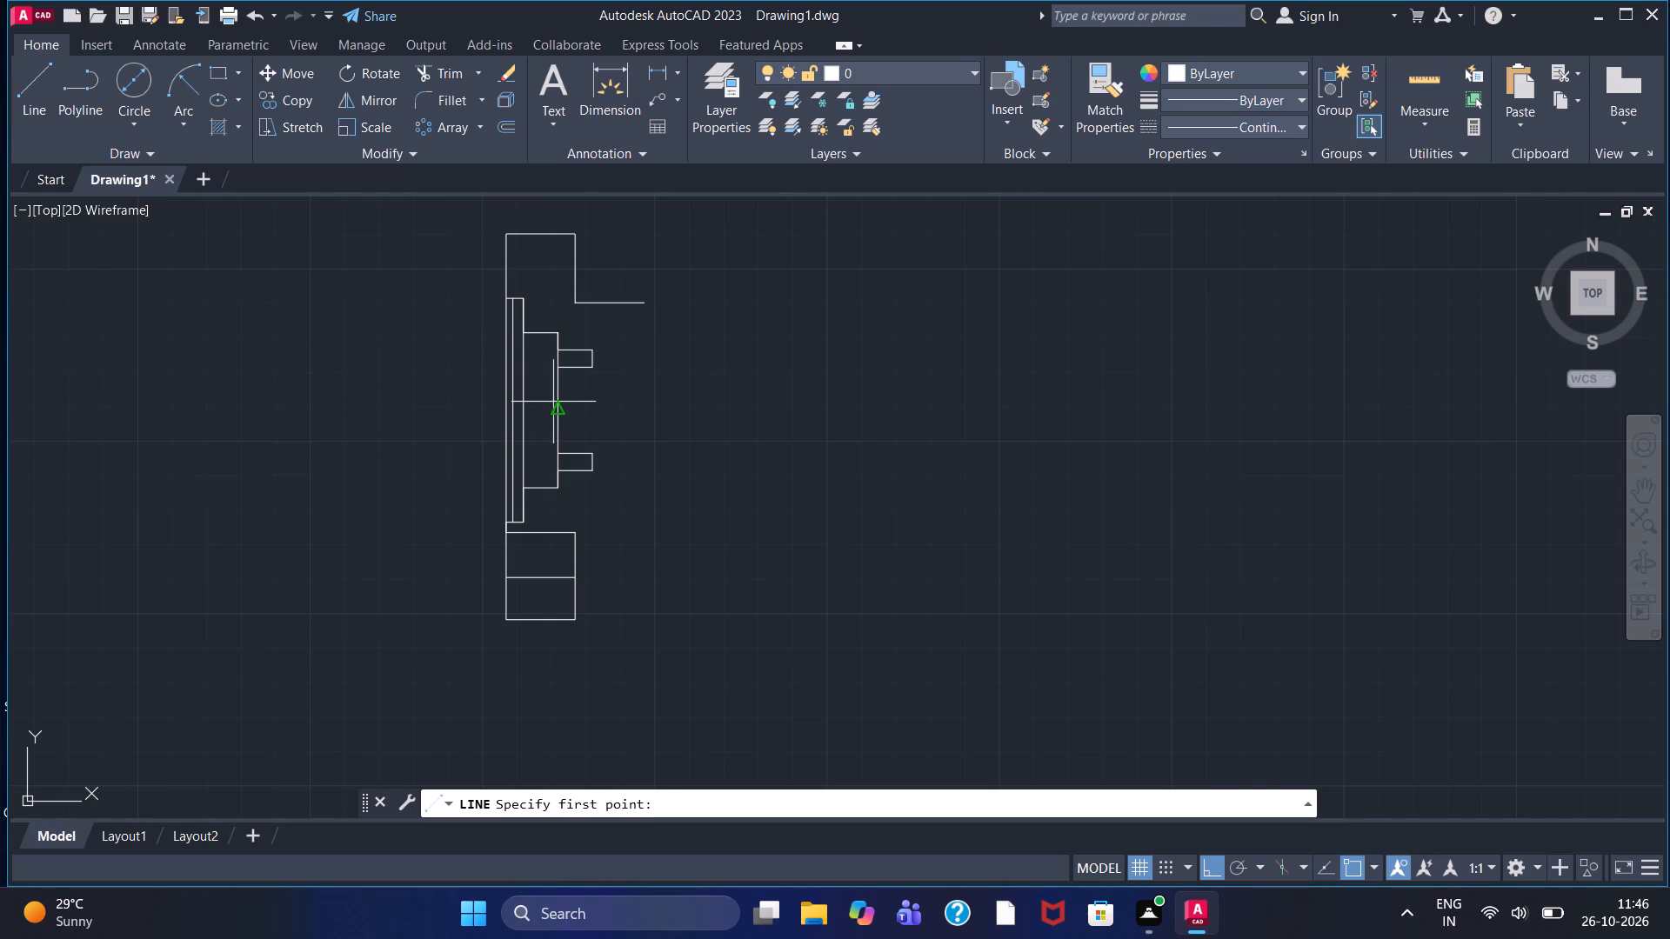
left_click(554, 408)
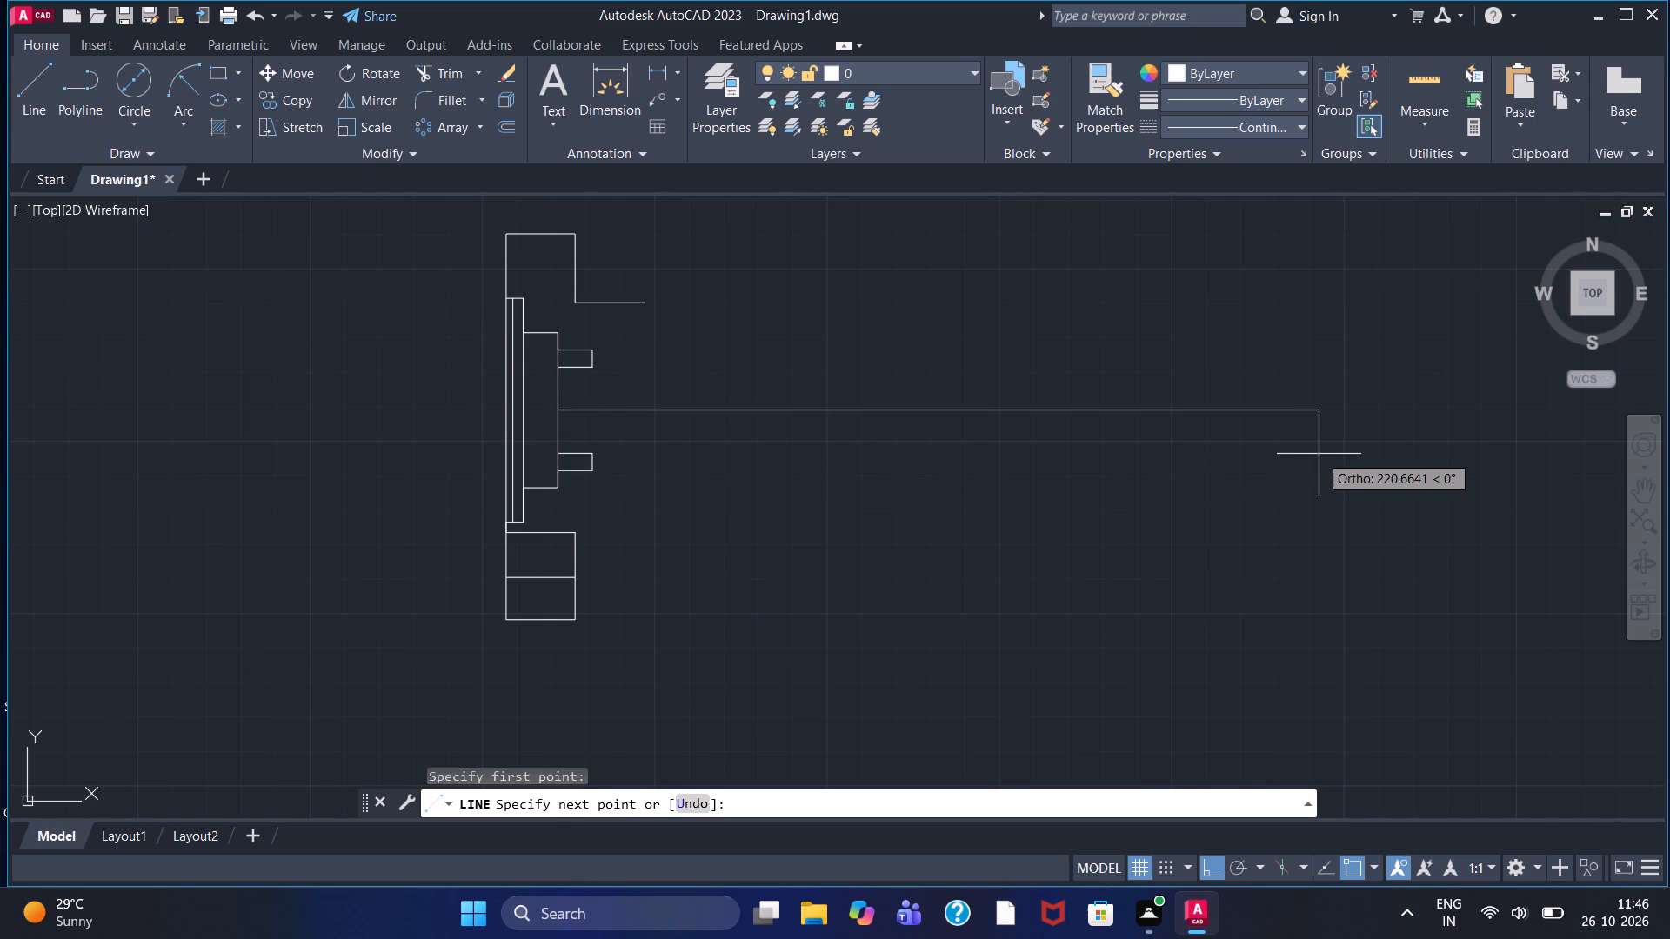
left_click(1152, 414)
right_click(1149, 414)
left_click(1169, 425)
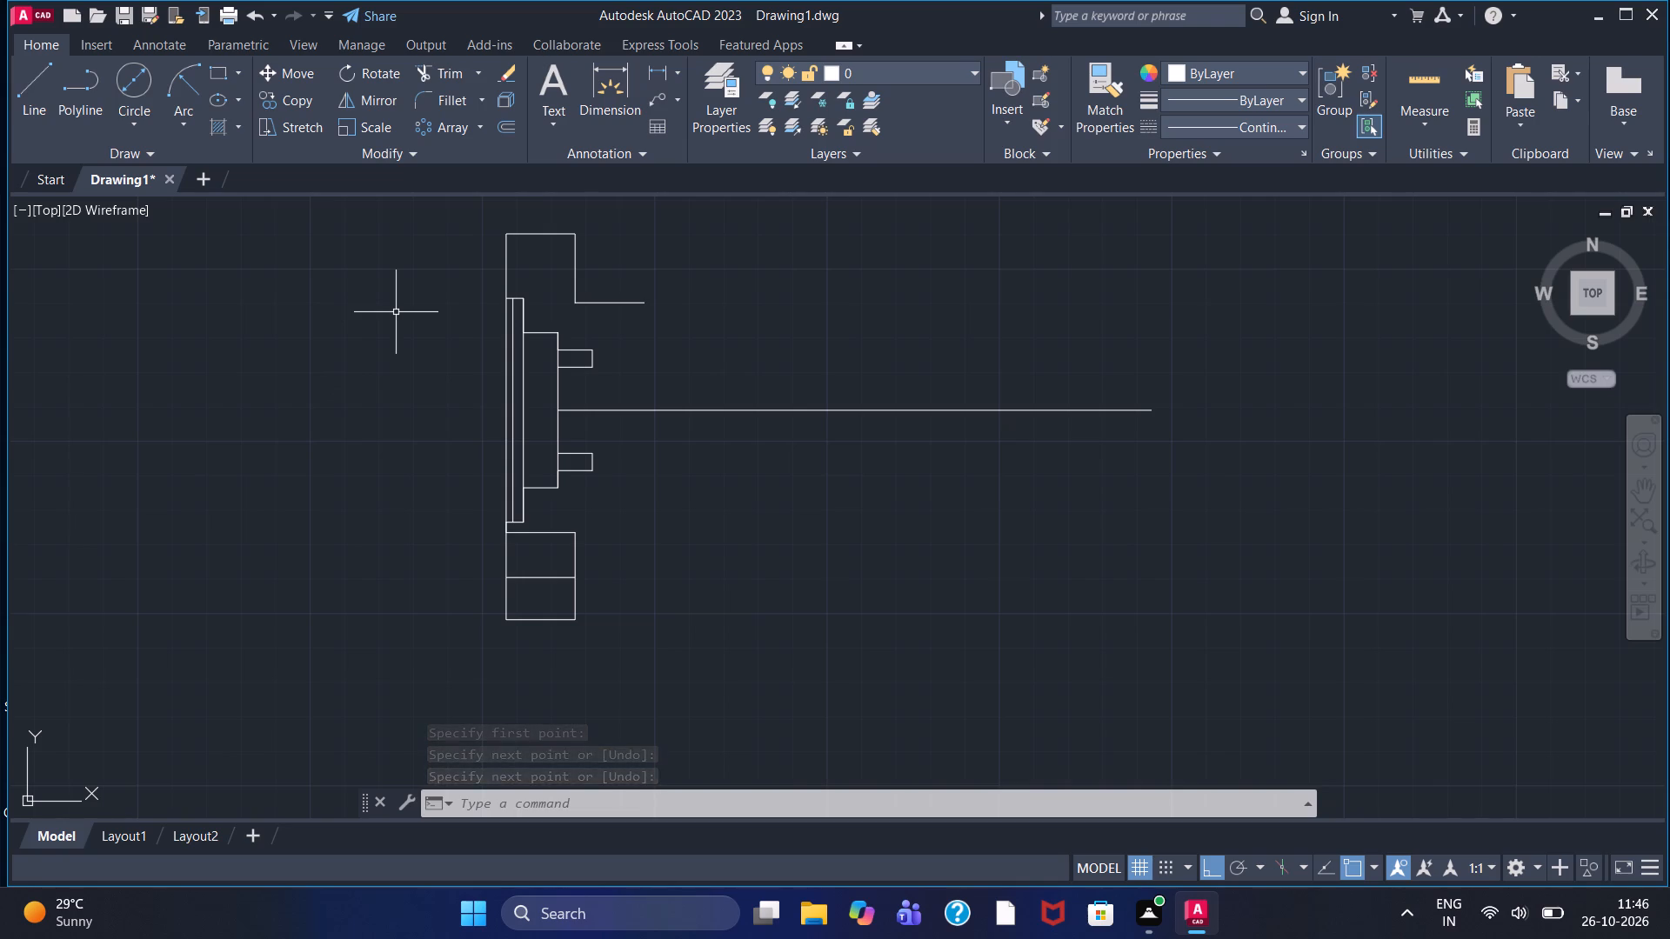
From the centre line's start point, draw connected lines 10 up, 18 right, 20 down and back left past the pocket's vertical line.
left_click(37, 107)
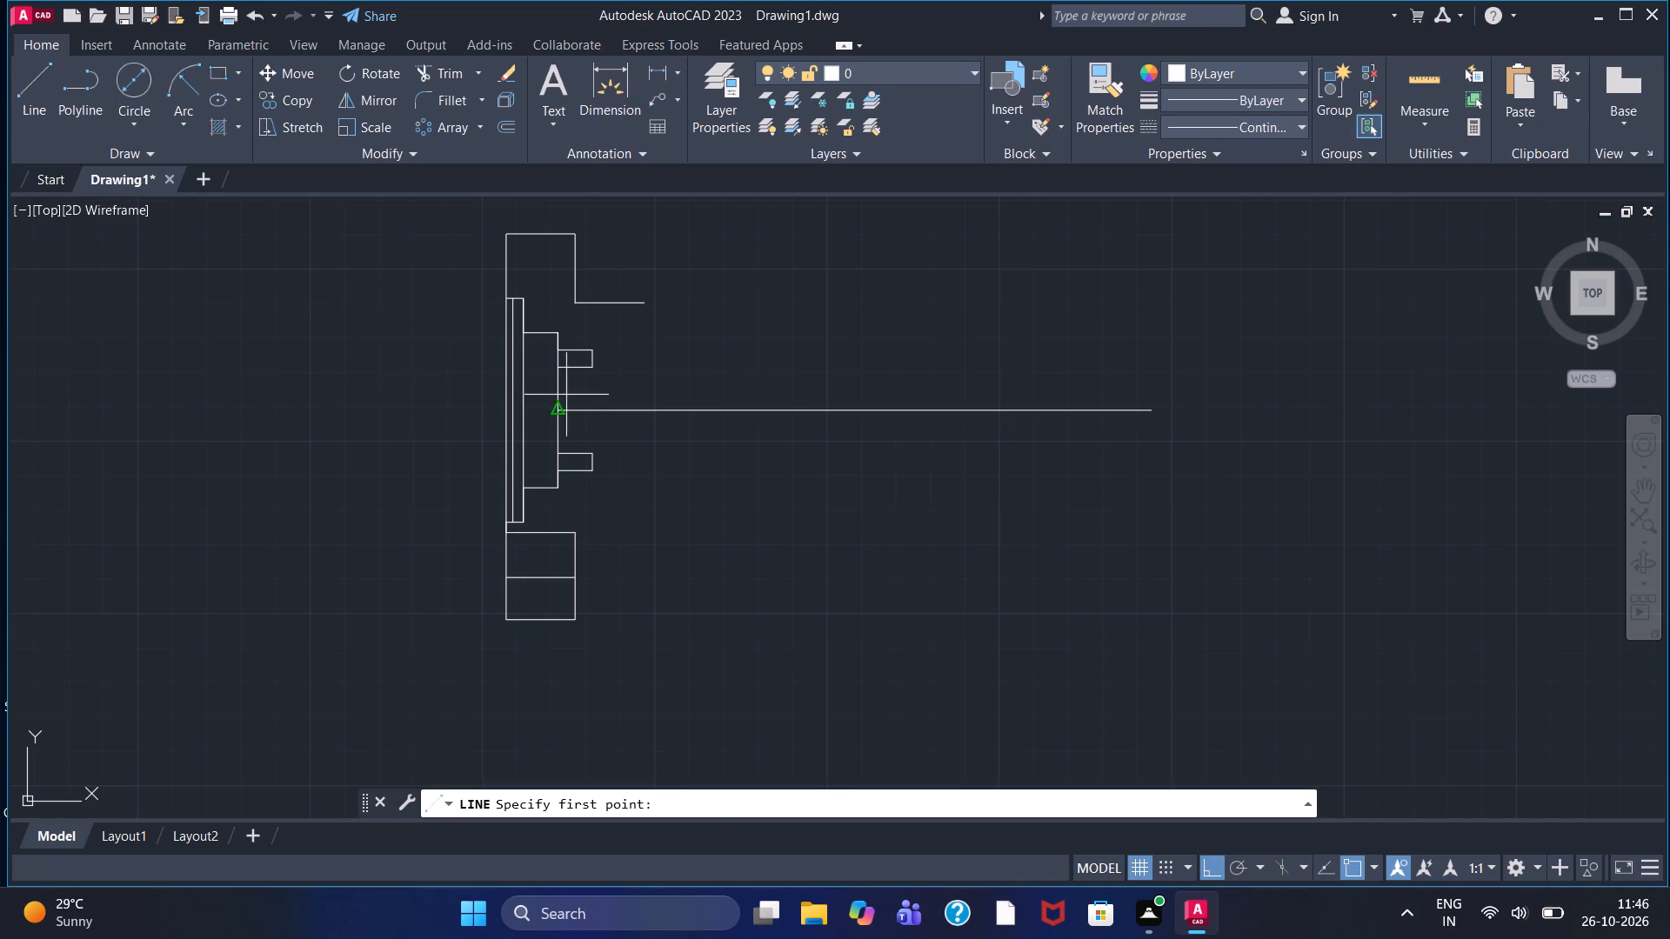
left_click(559, 407)
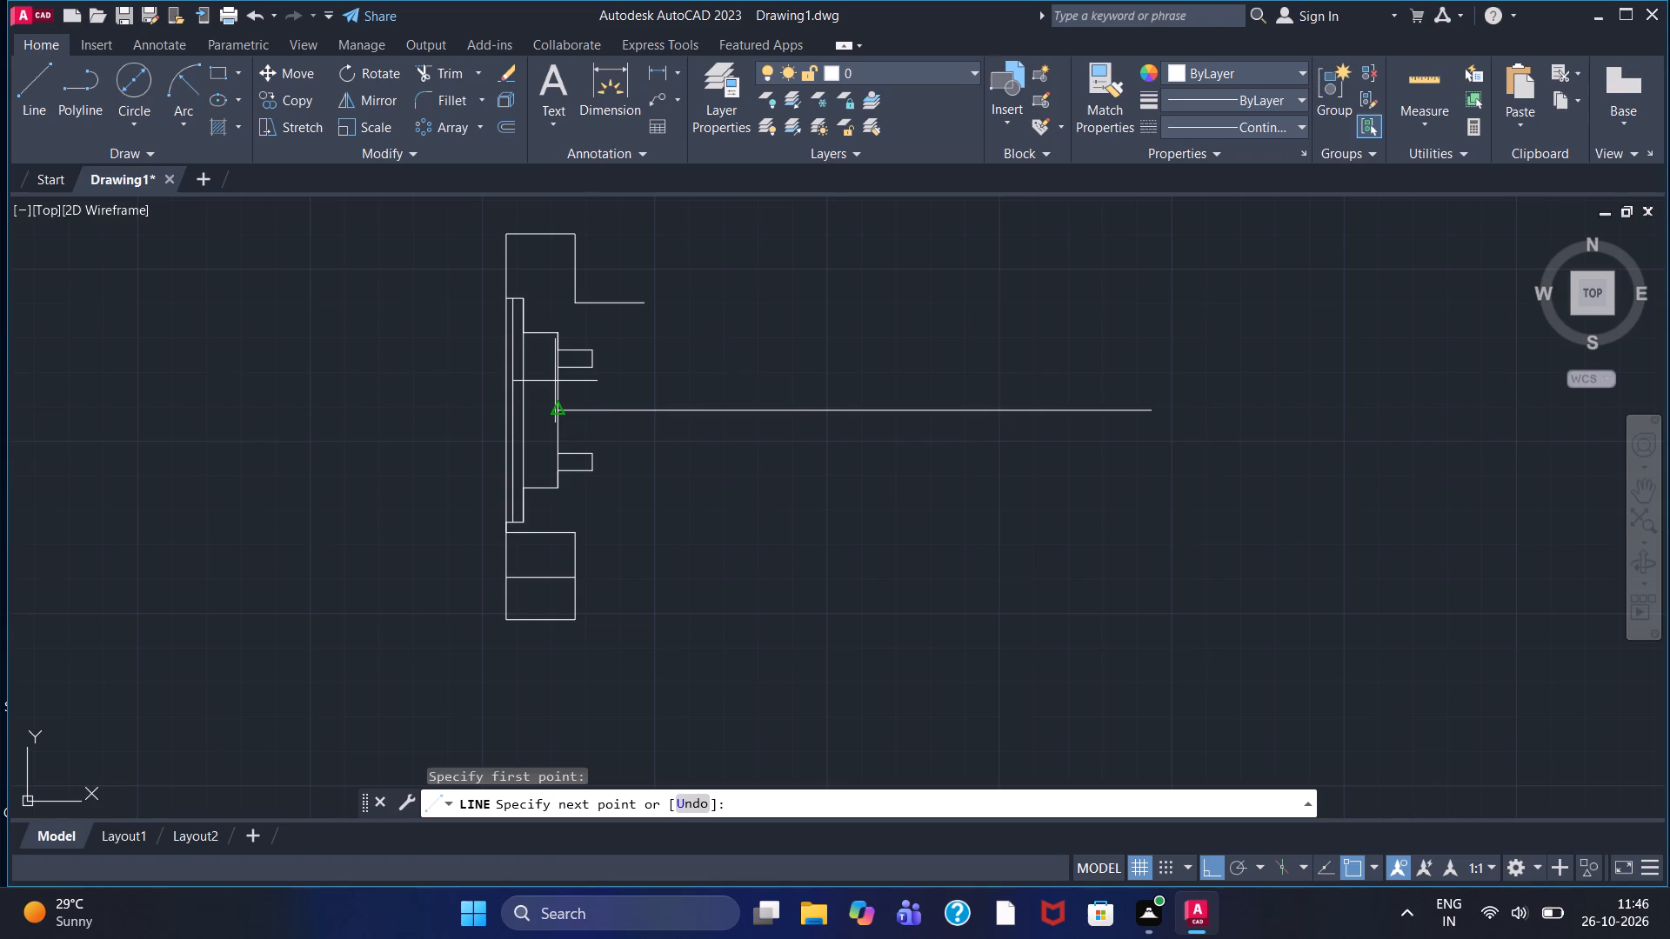
scroll(564, 384, "up", 2)
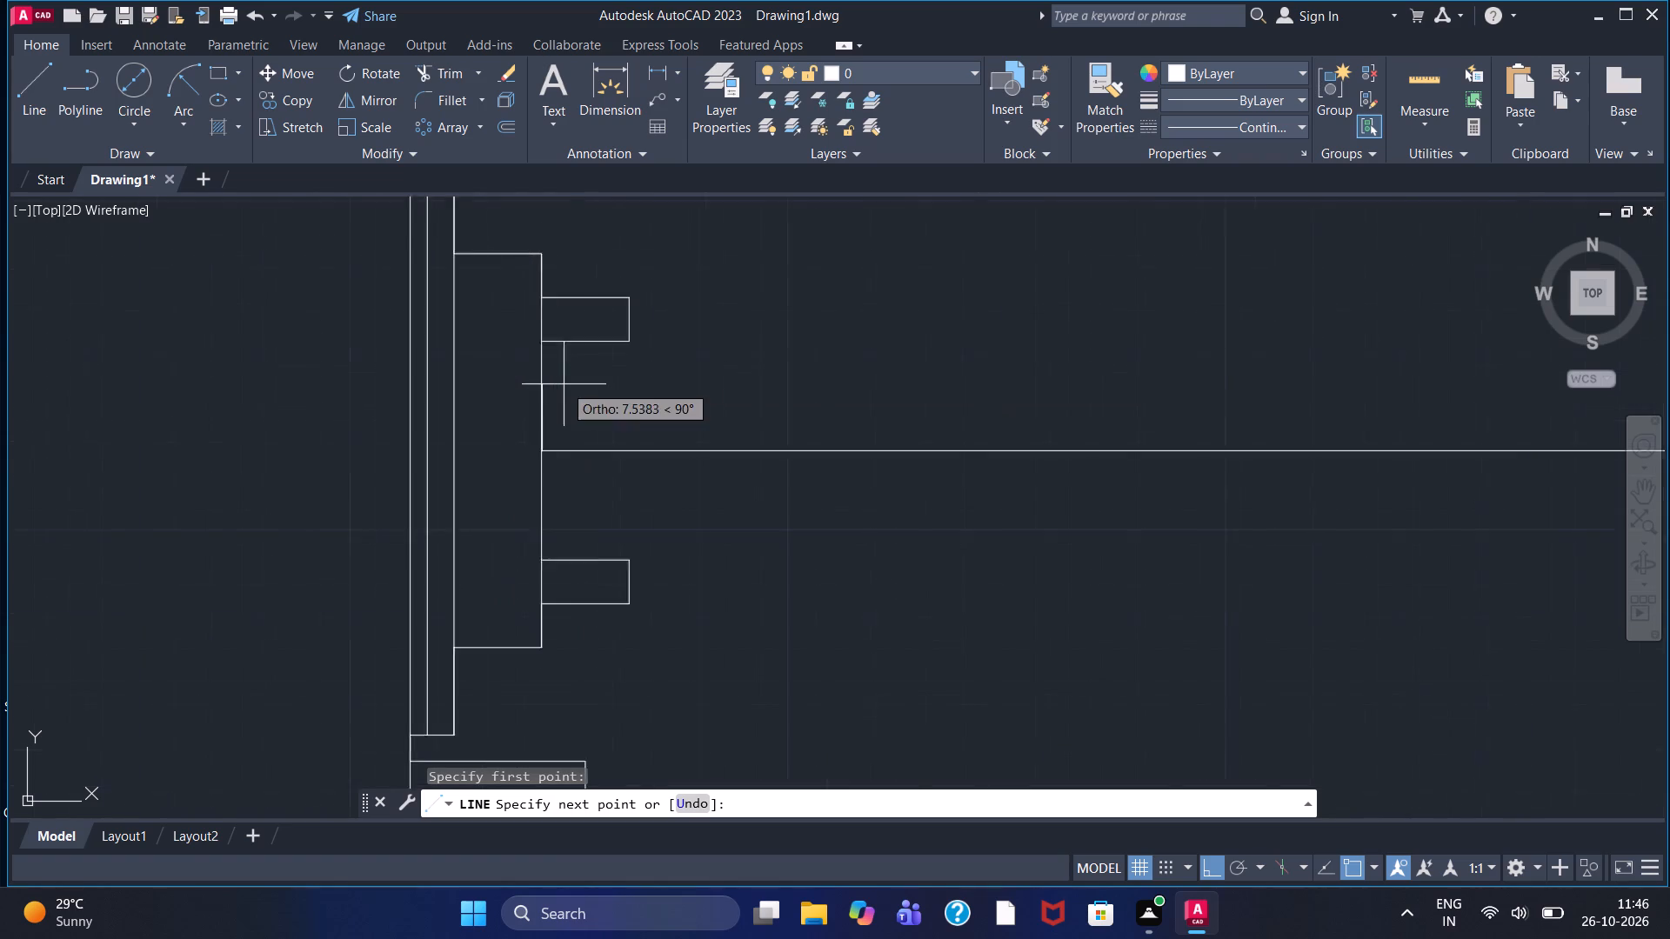
scroll(564, 384, "up", 1)
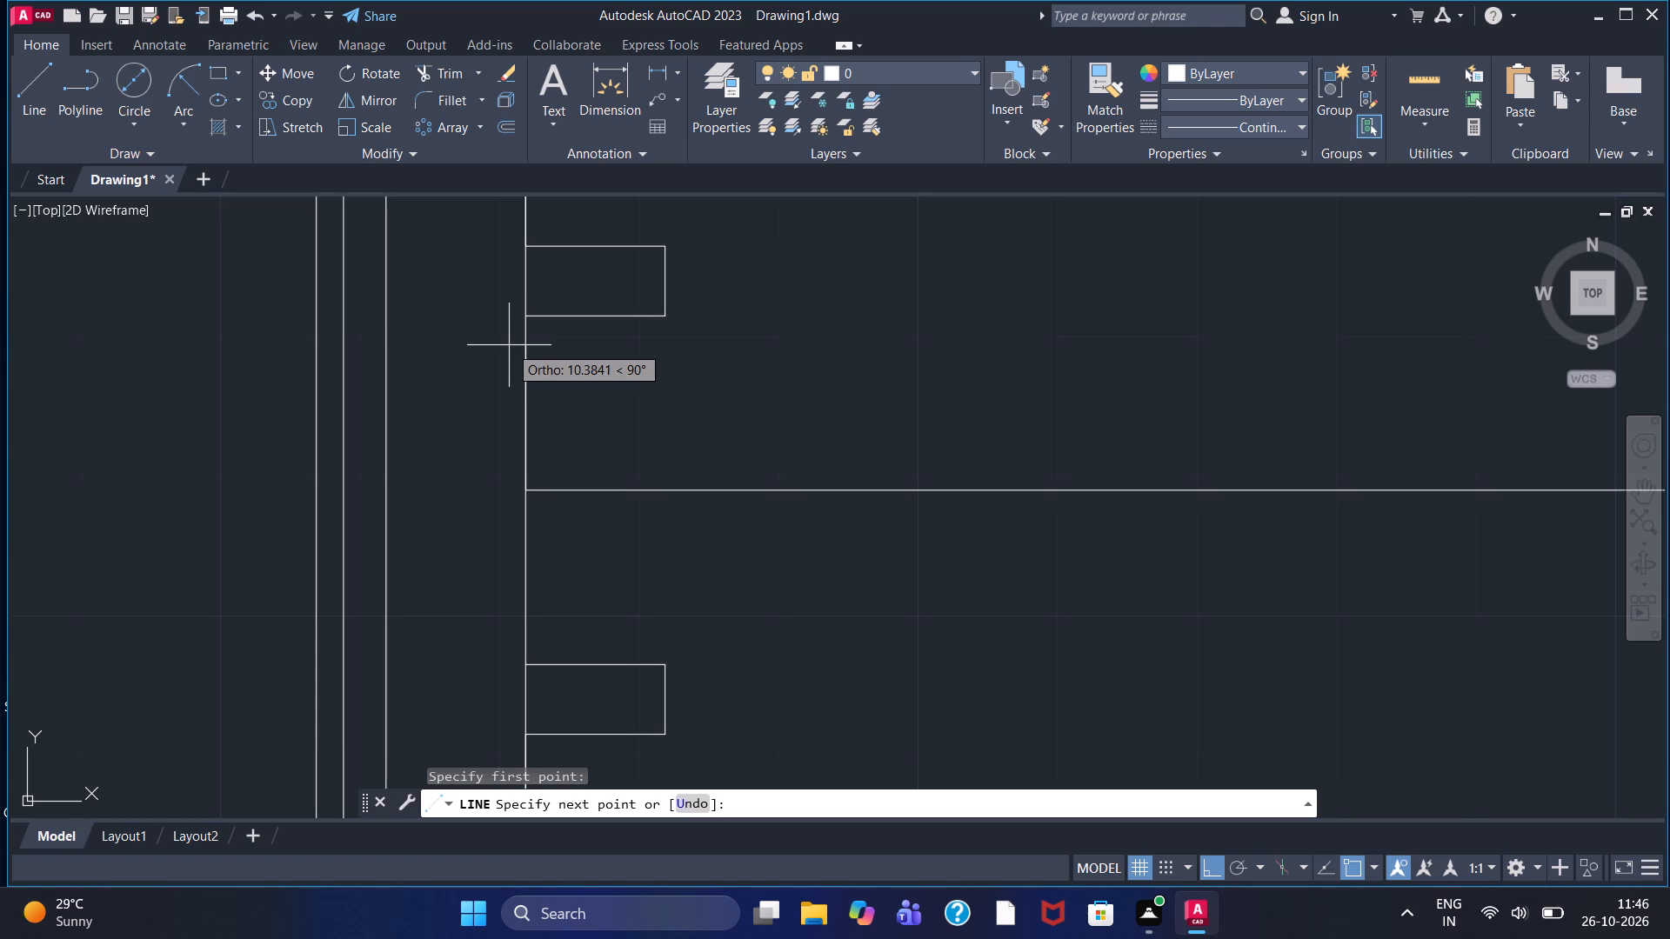
type("10")
key("Return")
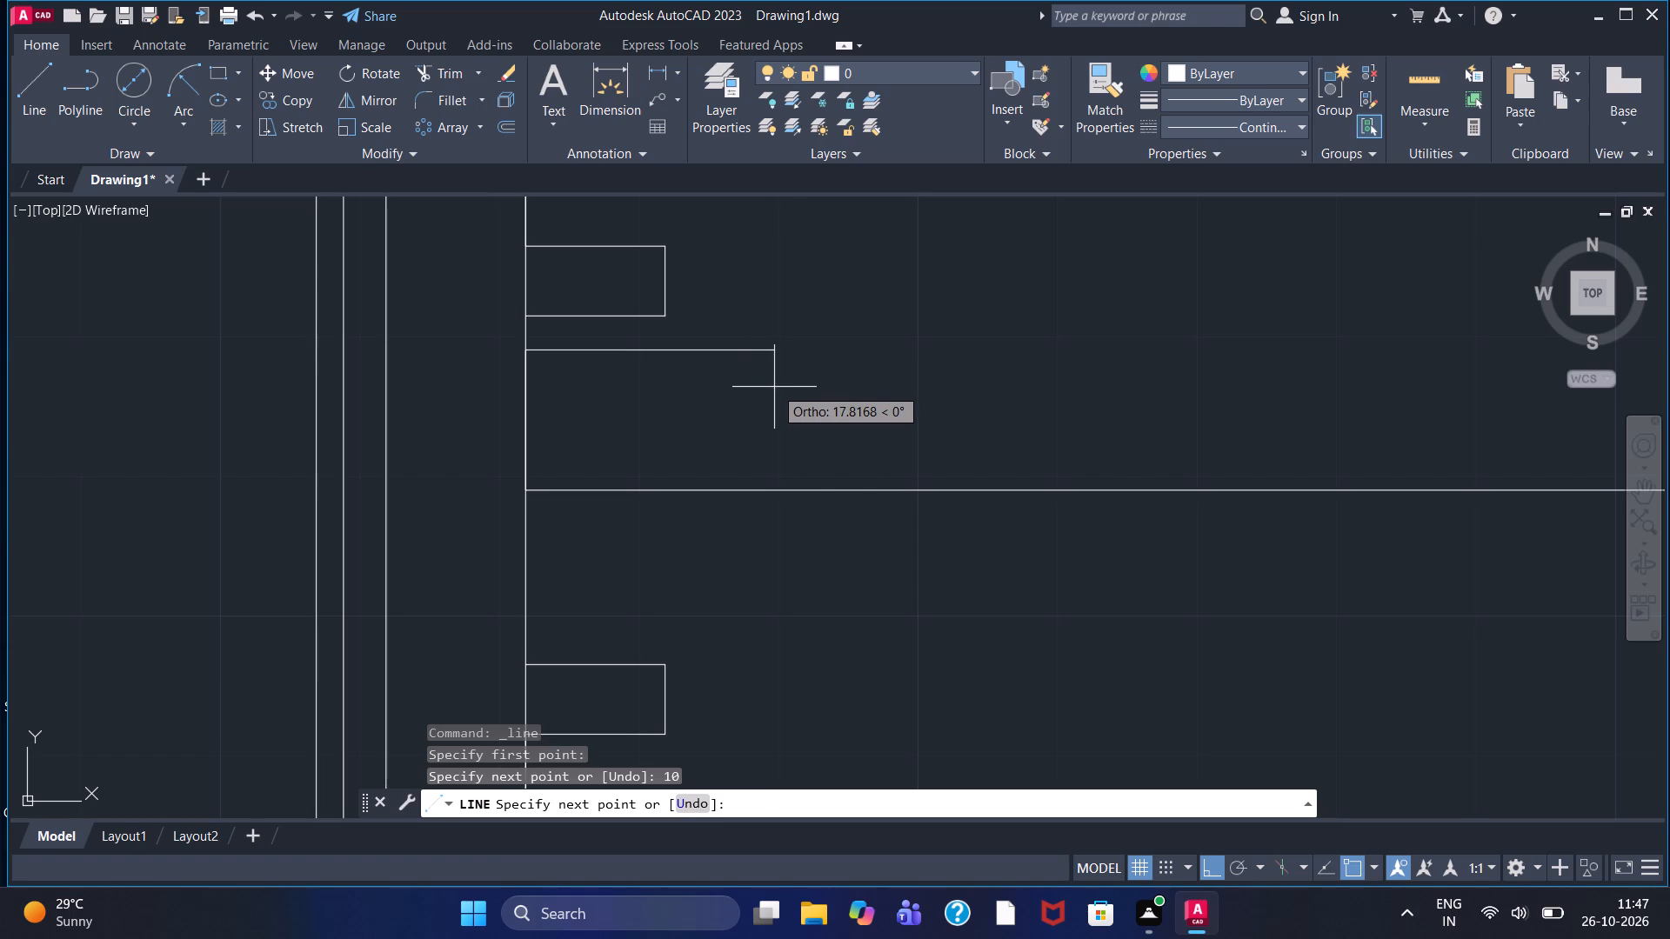
key("1")
key("8")
key("Return")
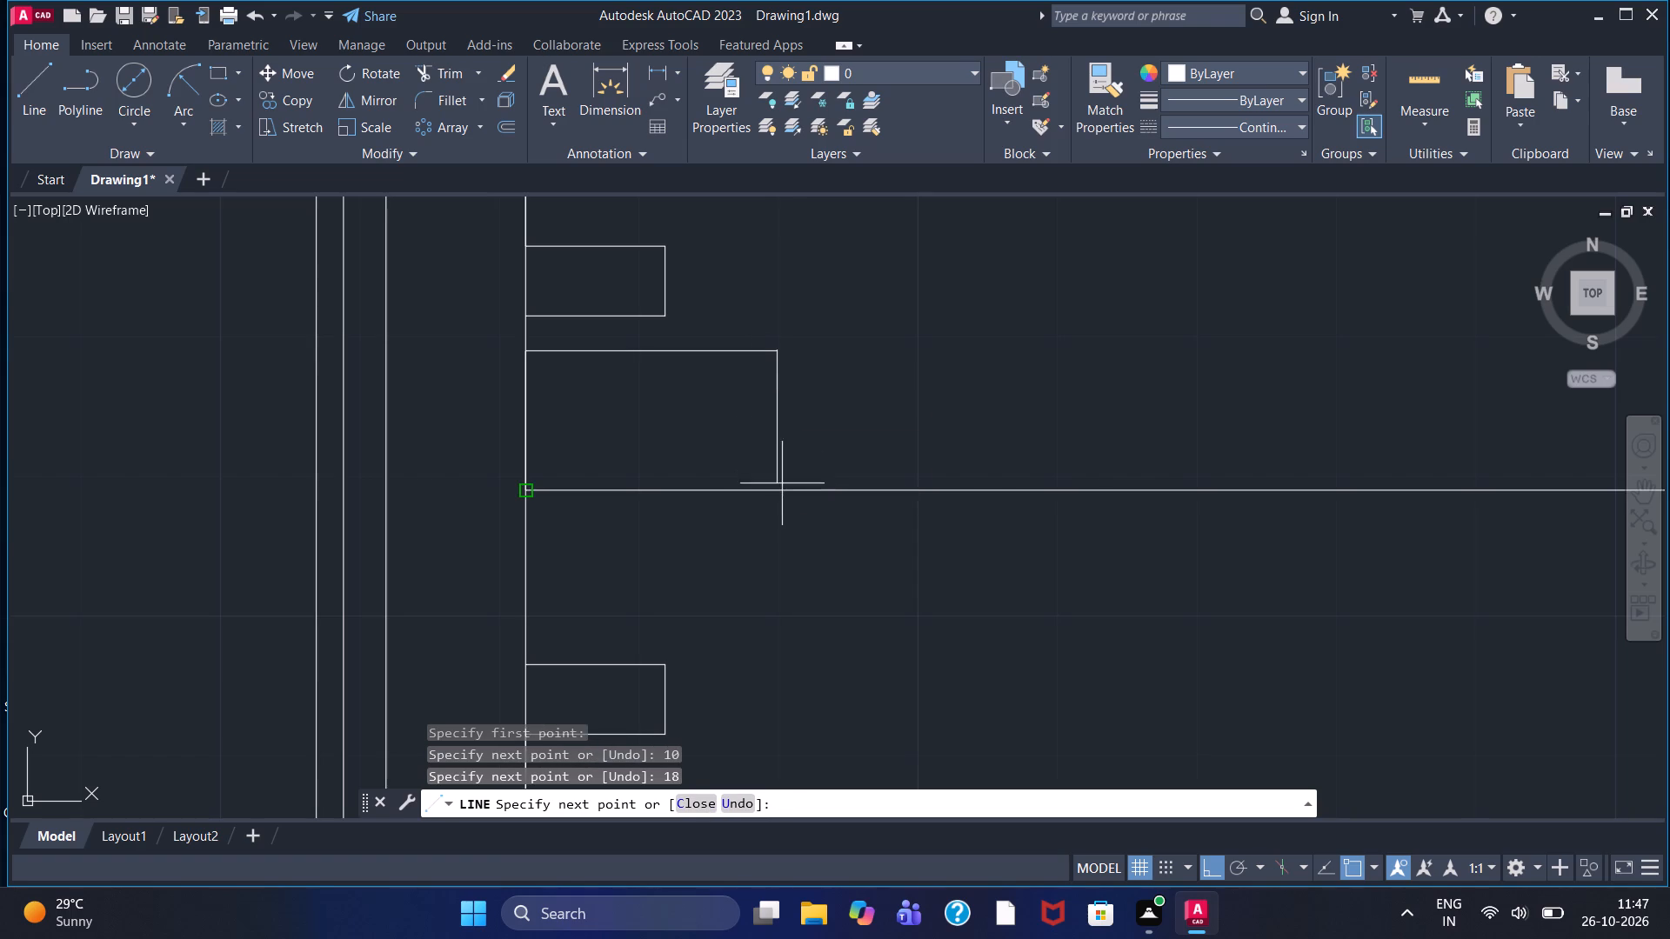
type("20")
key("Return")
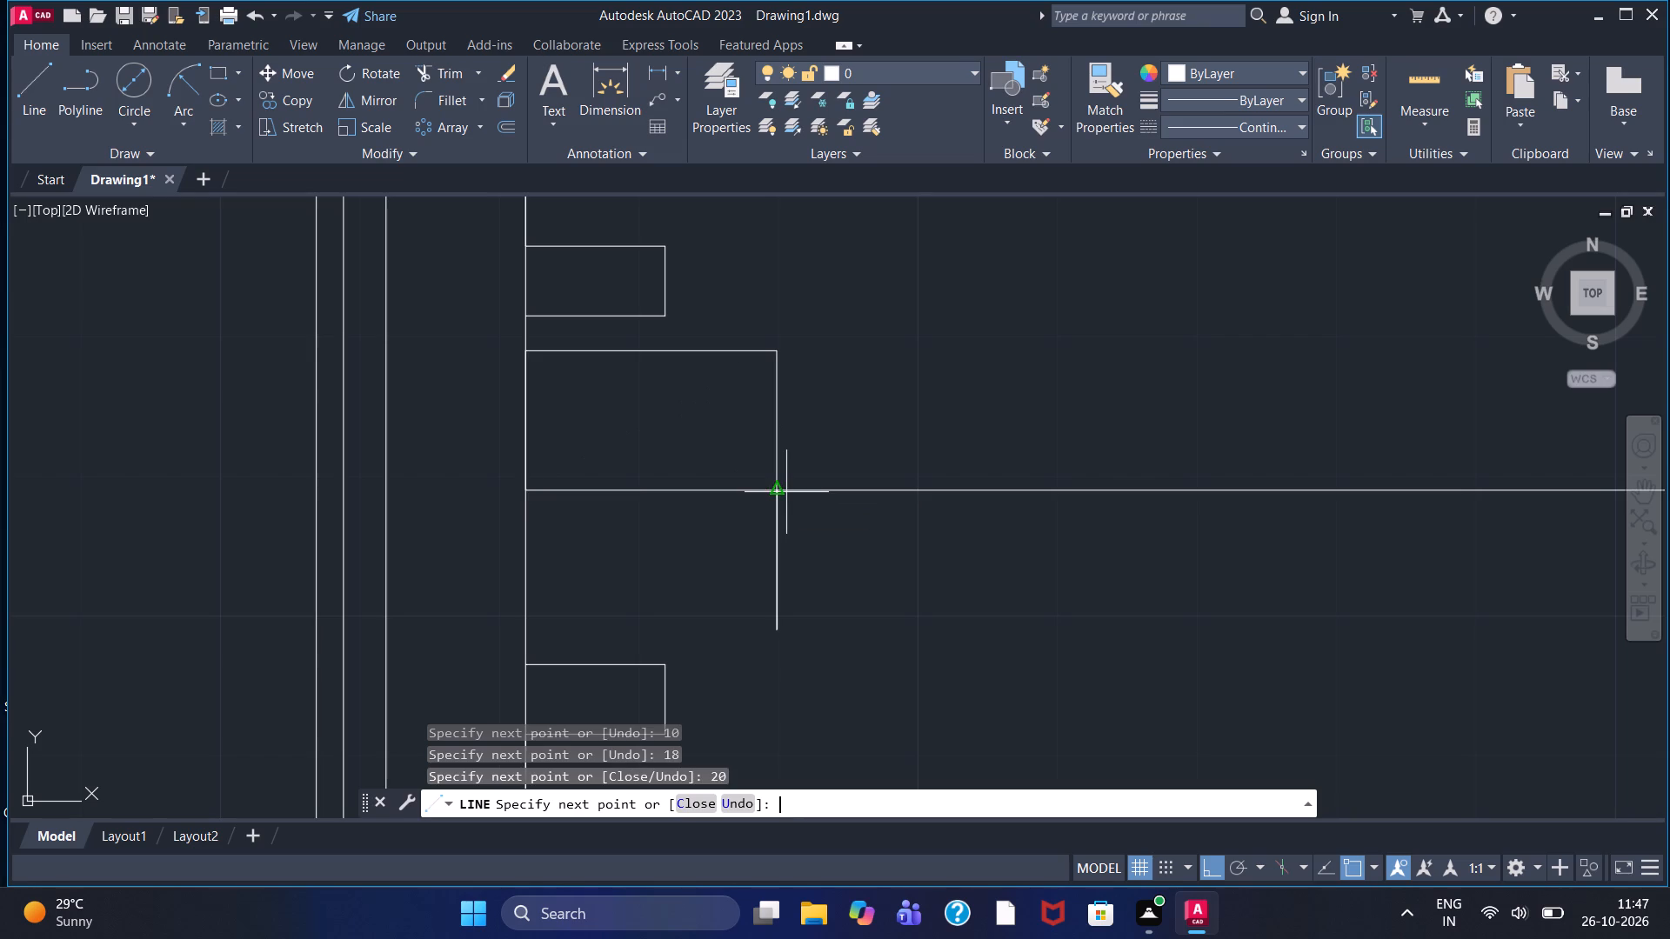
left_click(485, 614)
right_click(485, 614)
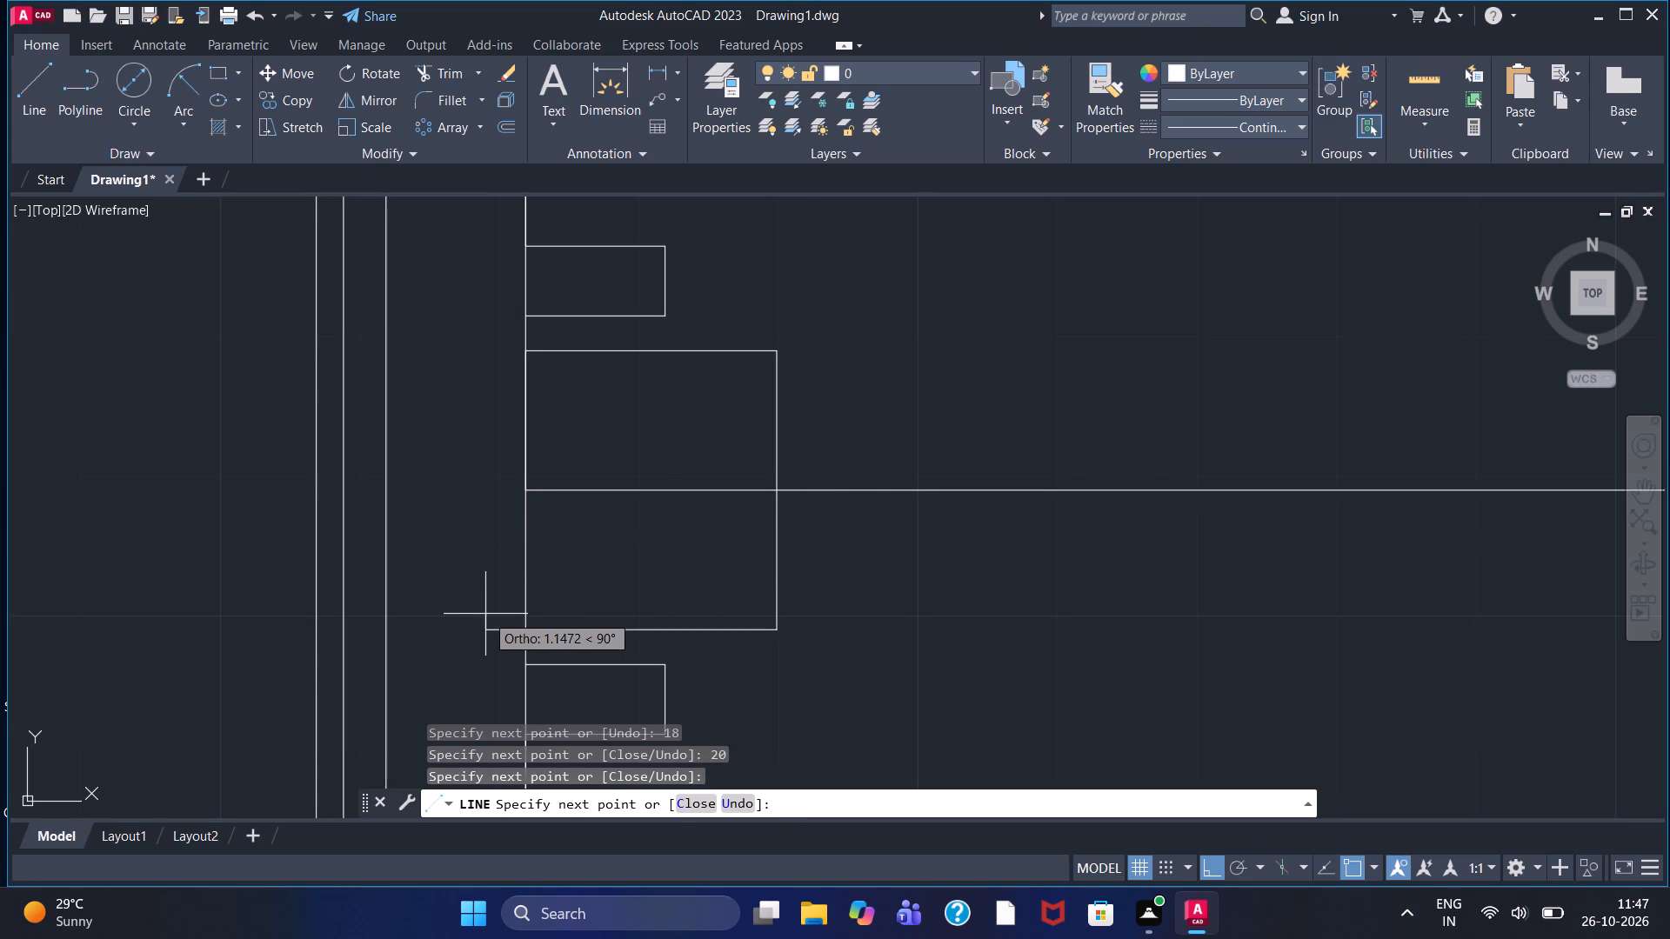
left_click(551, 346)
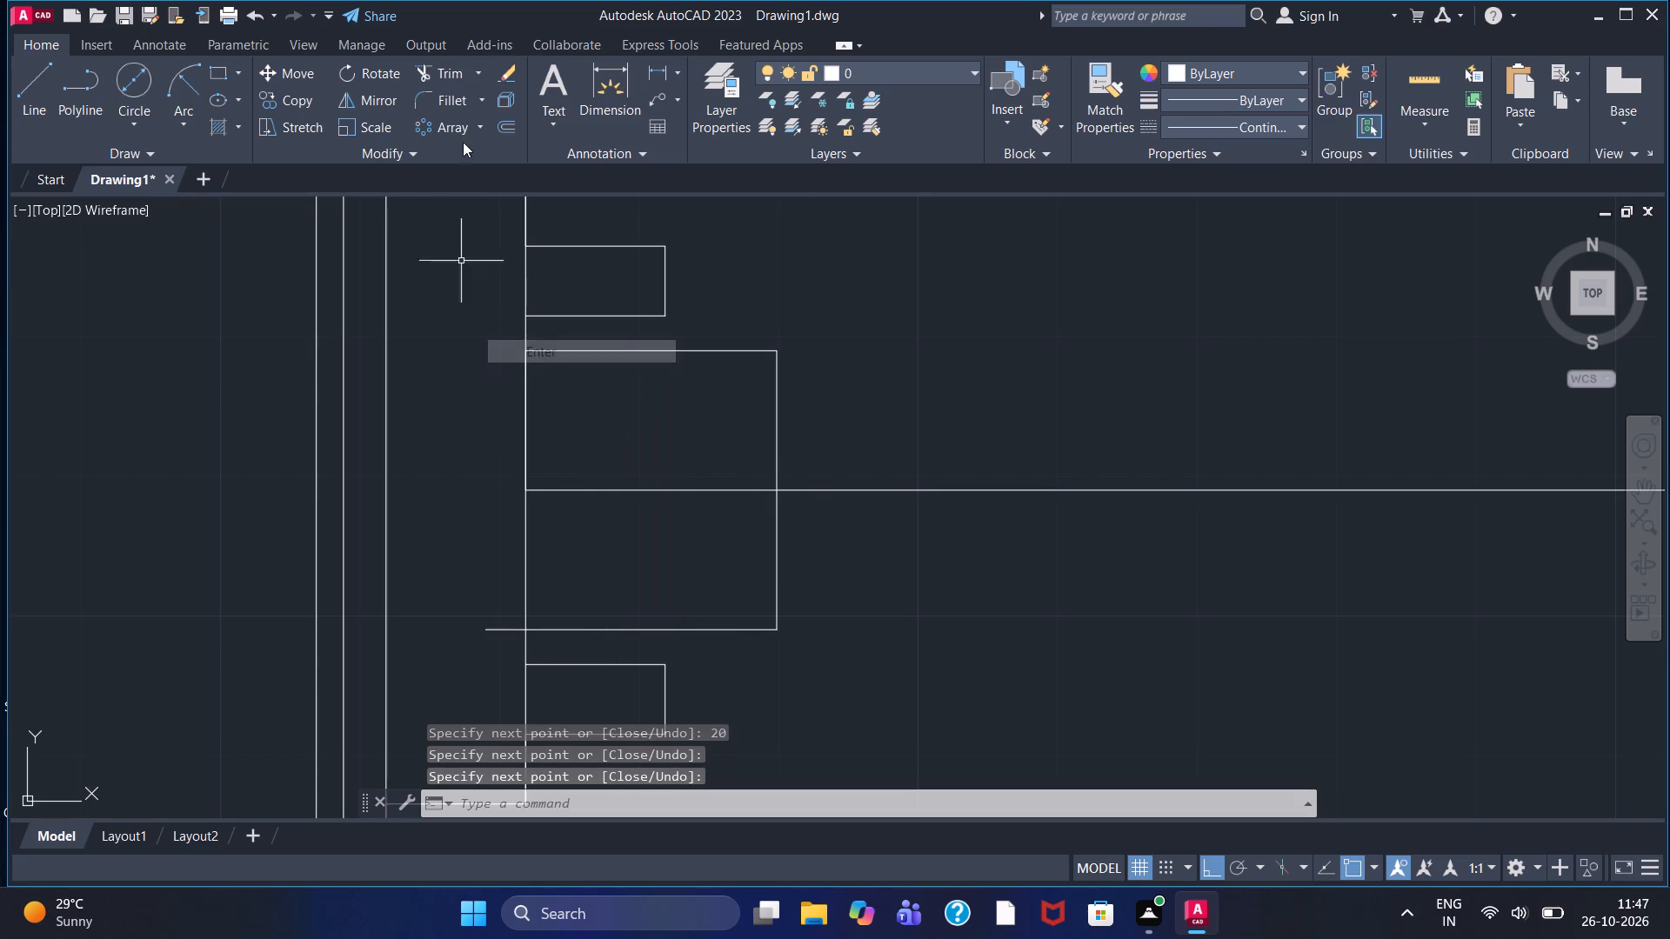
Trim the end of the new bottom line that extends left past the pocket's vertical line.
left_click(418, 74)
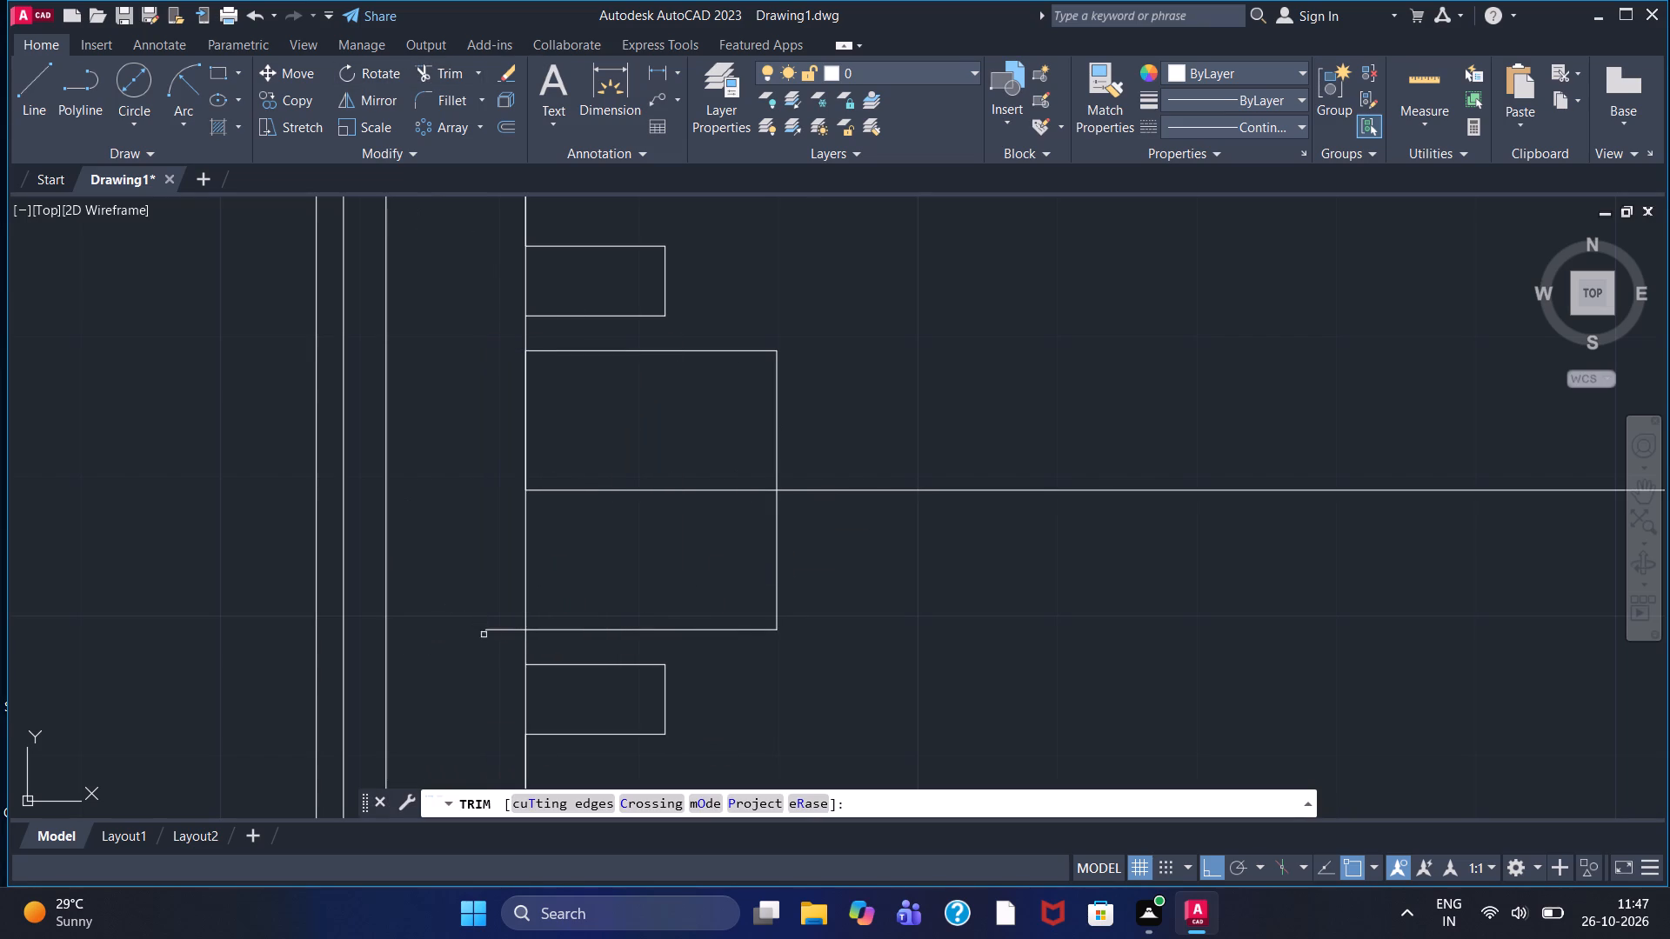
left_click(504, 631)
Replace the upper outer profile's 20-unit horizontal line with a 10-unit line from the same corner.
scroll(498, 628, "down", 1)
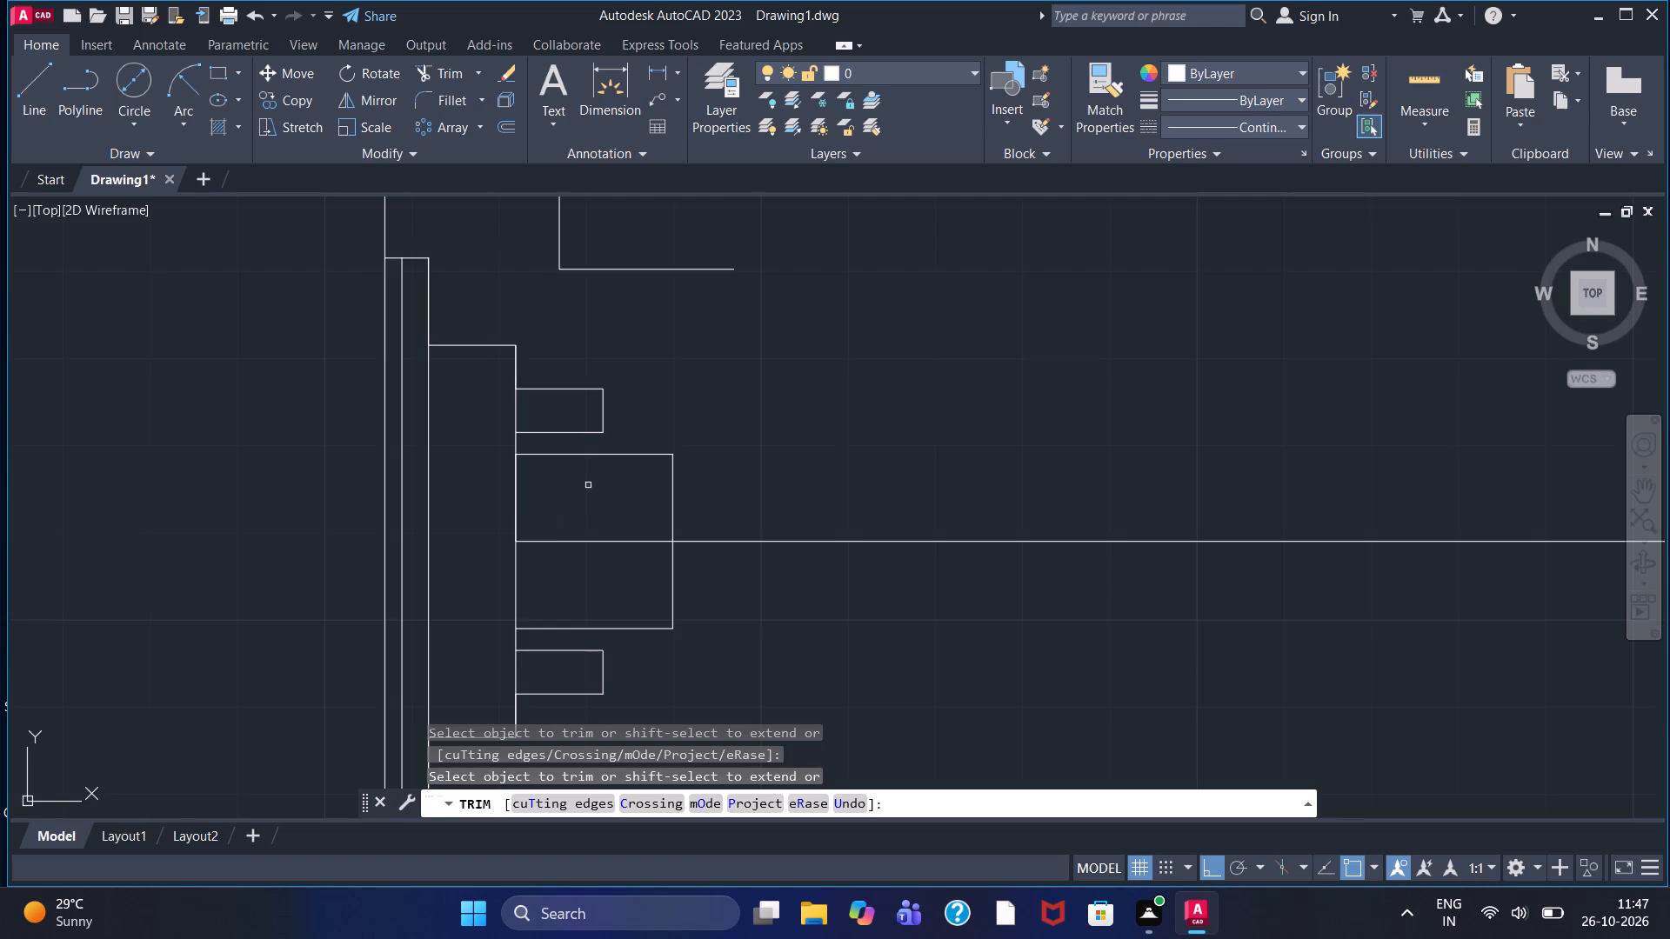
scroll(659, 480, "down", 1)
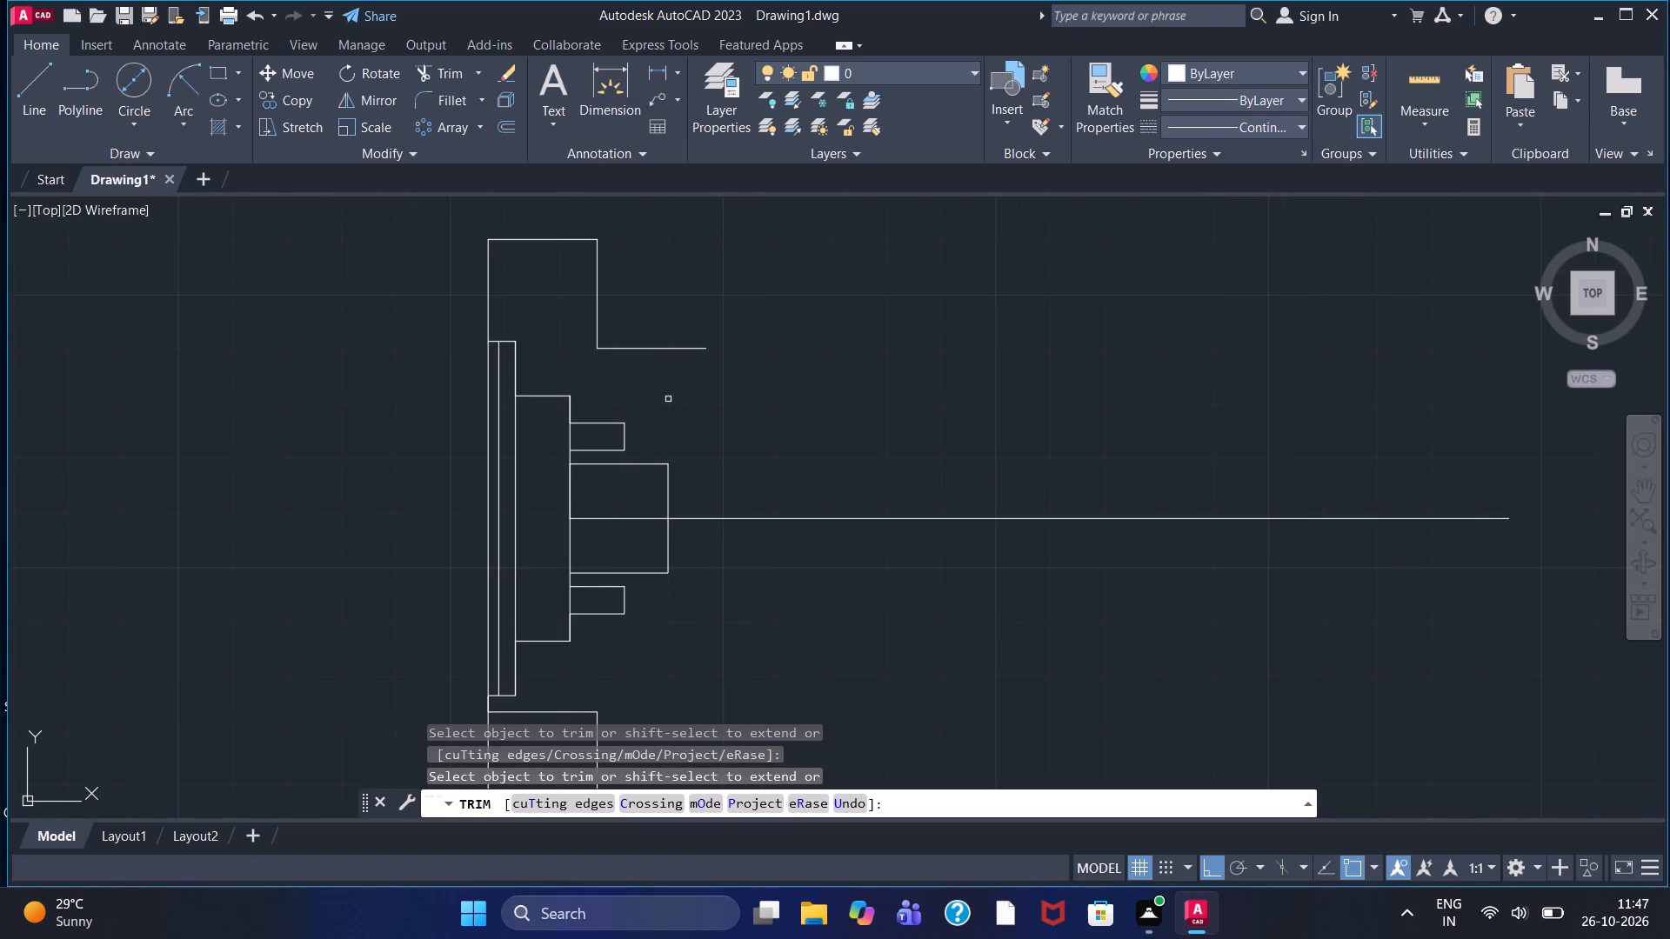
left_click(660, 348)
left_click(21, 105)
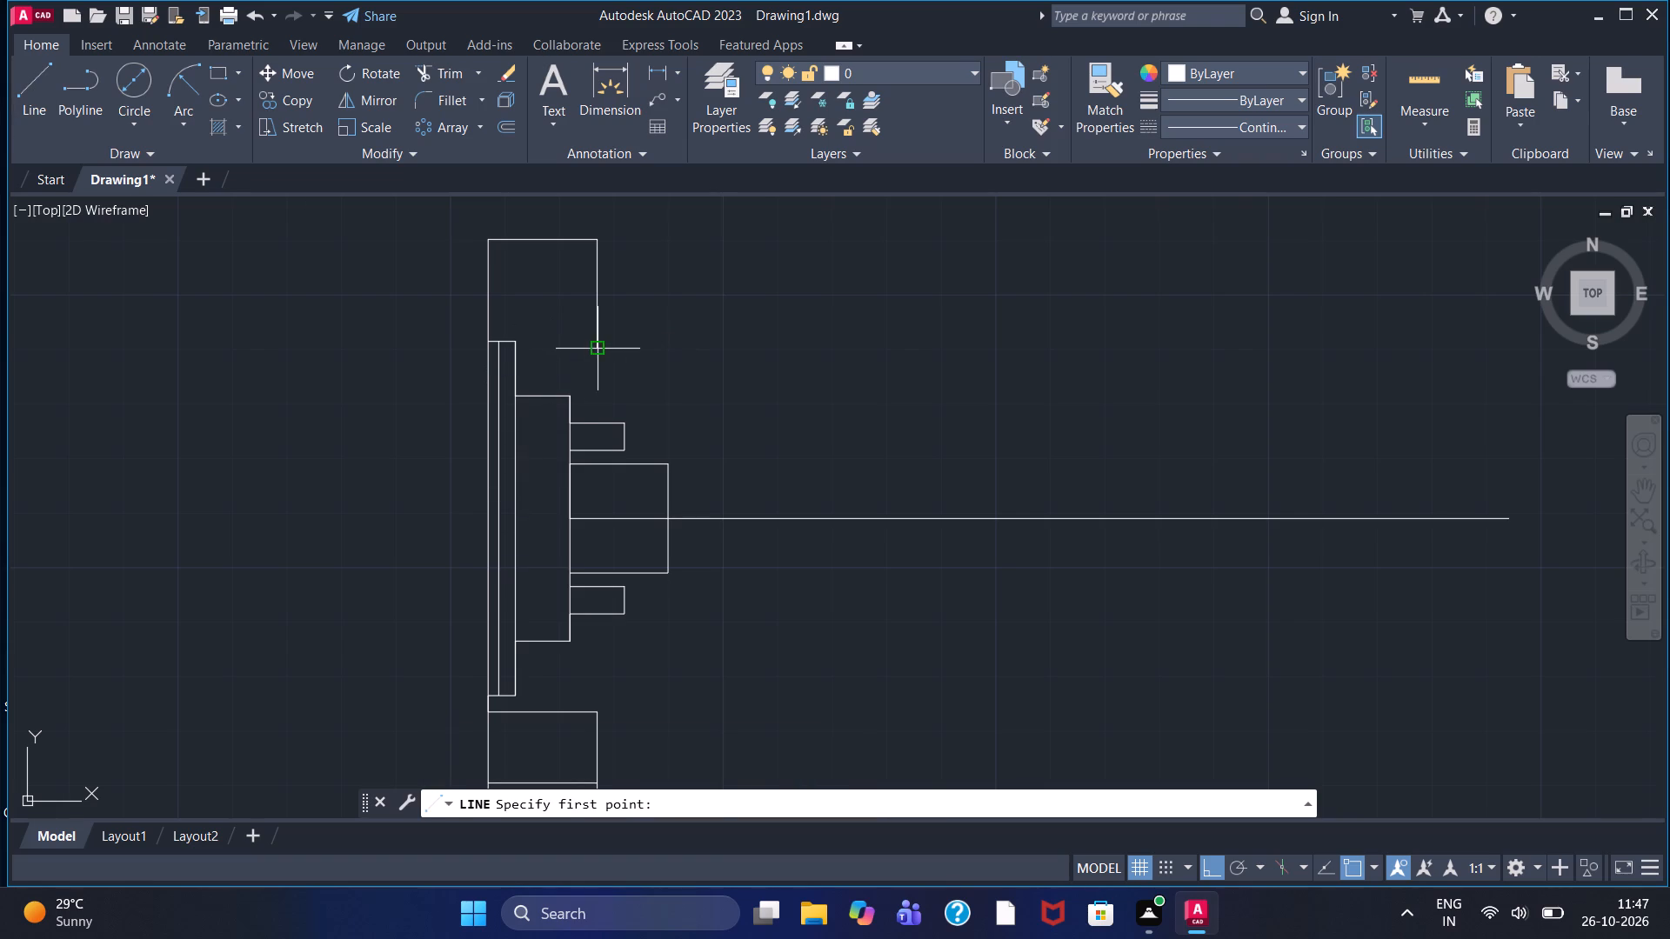
left_click(598, 352)
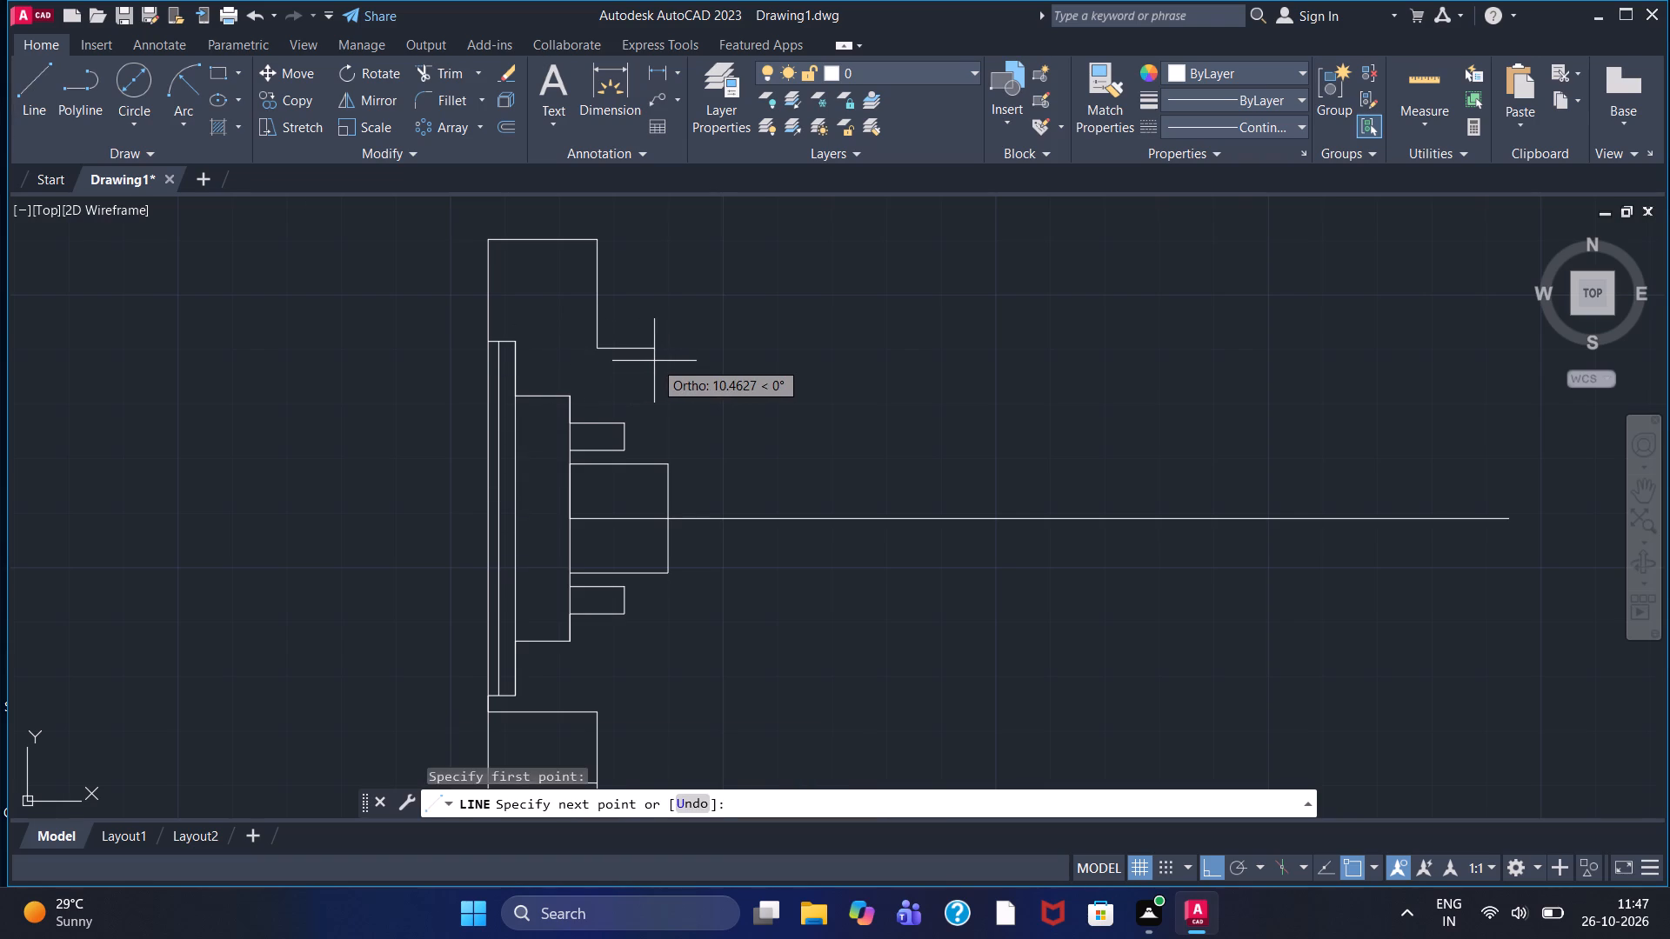
type("10")
key("Return")
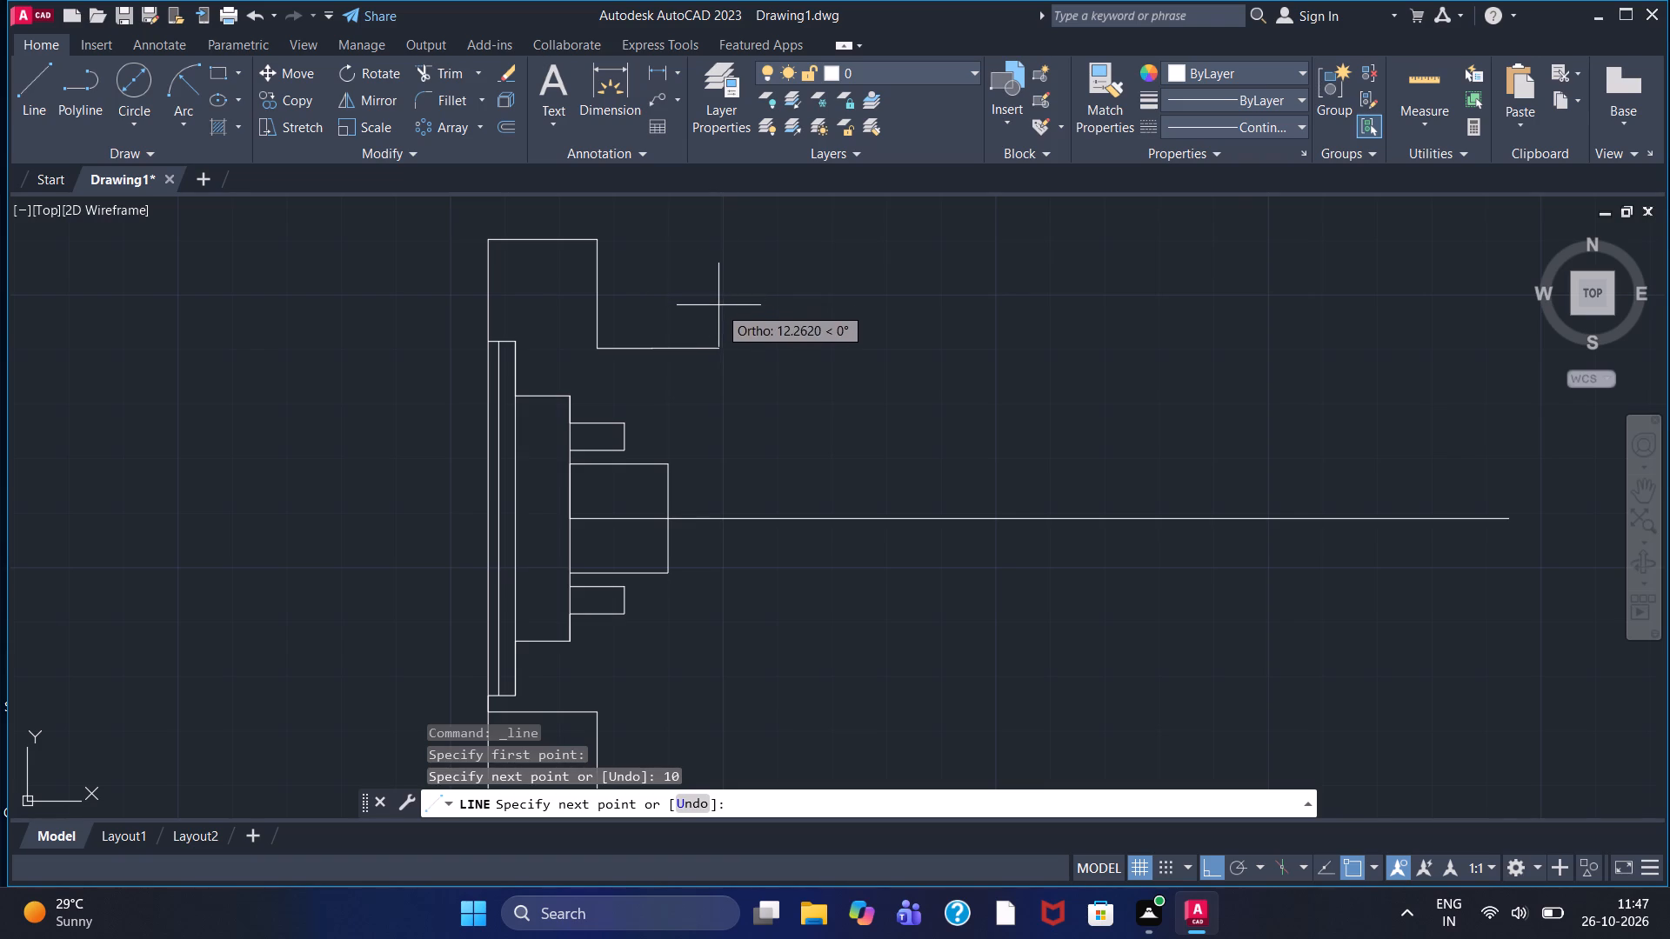
key("Escape")
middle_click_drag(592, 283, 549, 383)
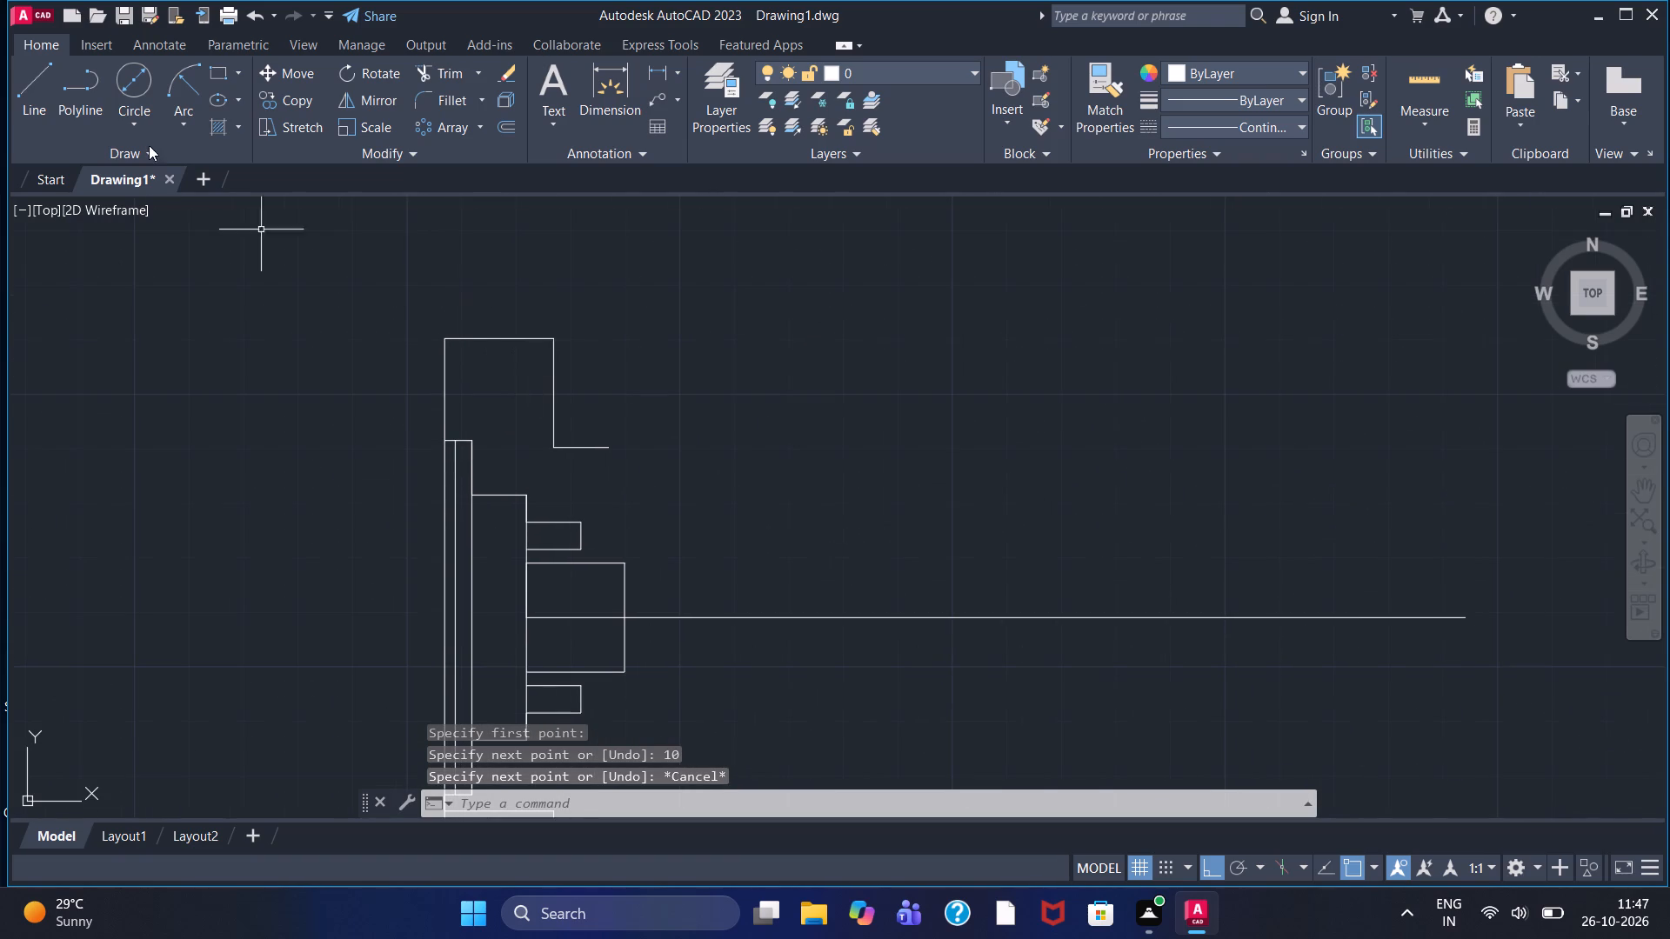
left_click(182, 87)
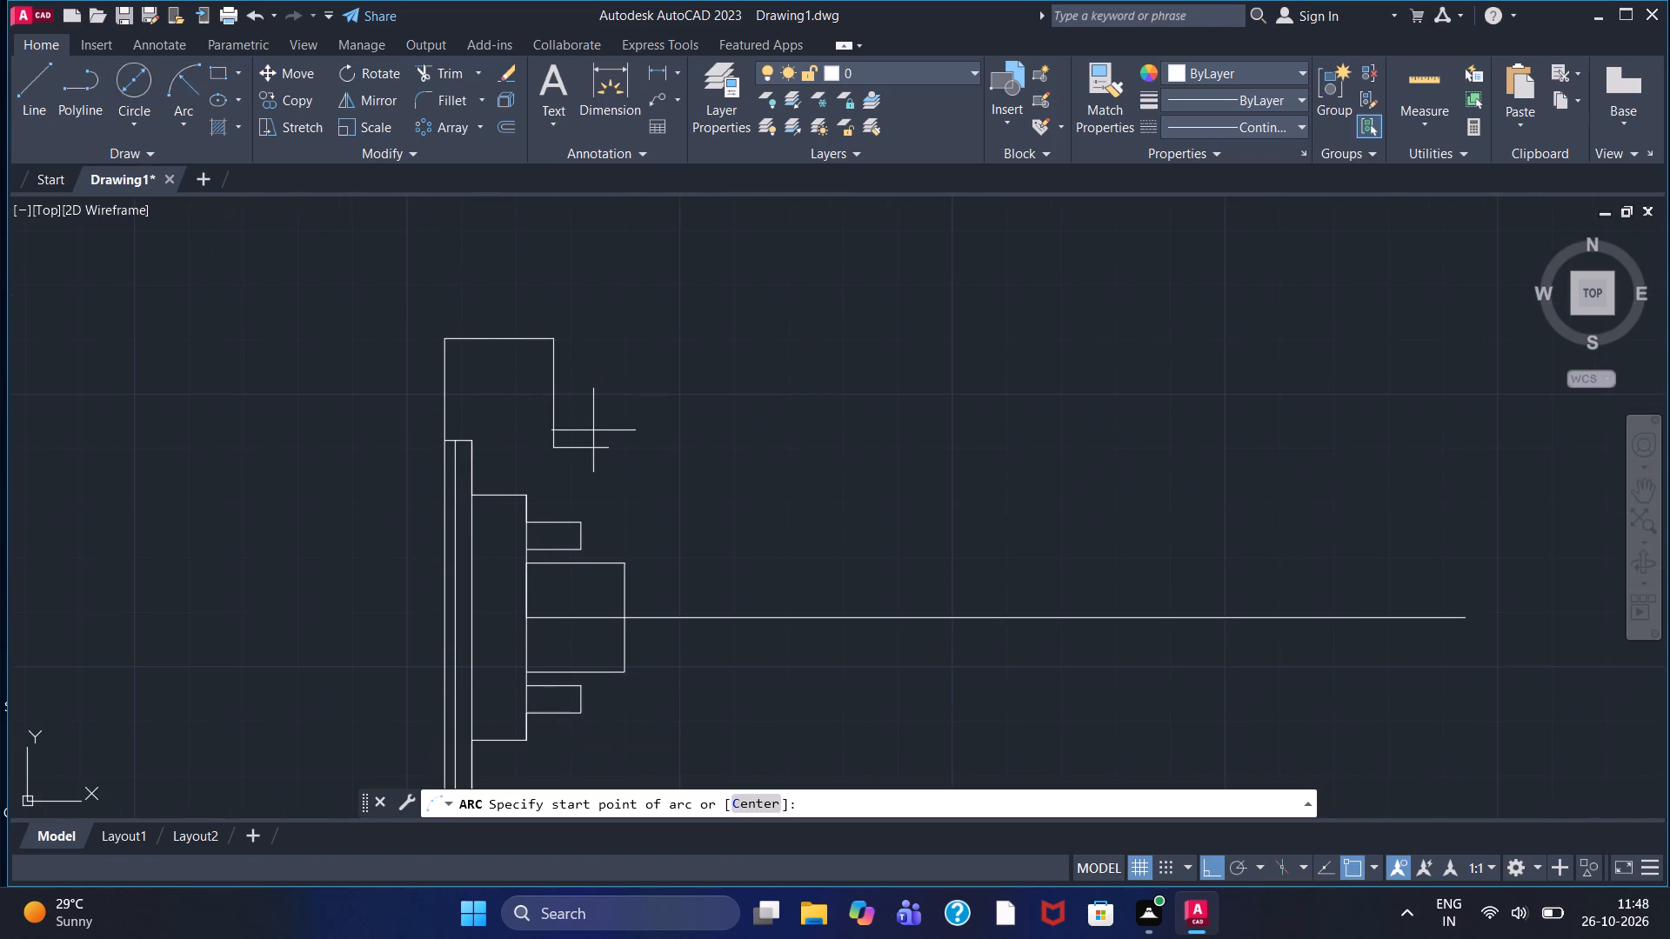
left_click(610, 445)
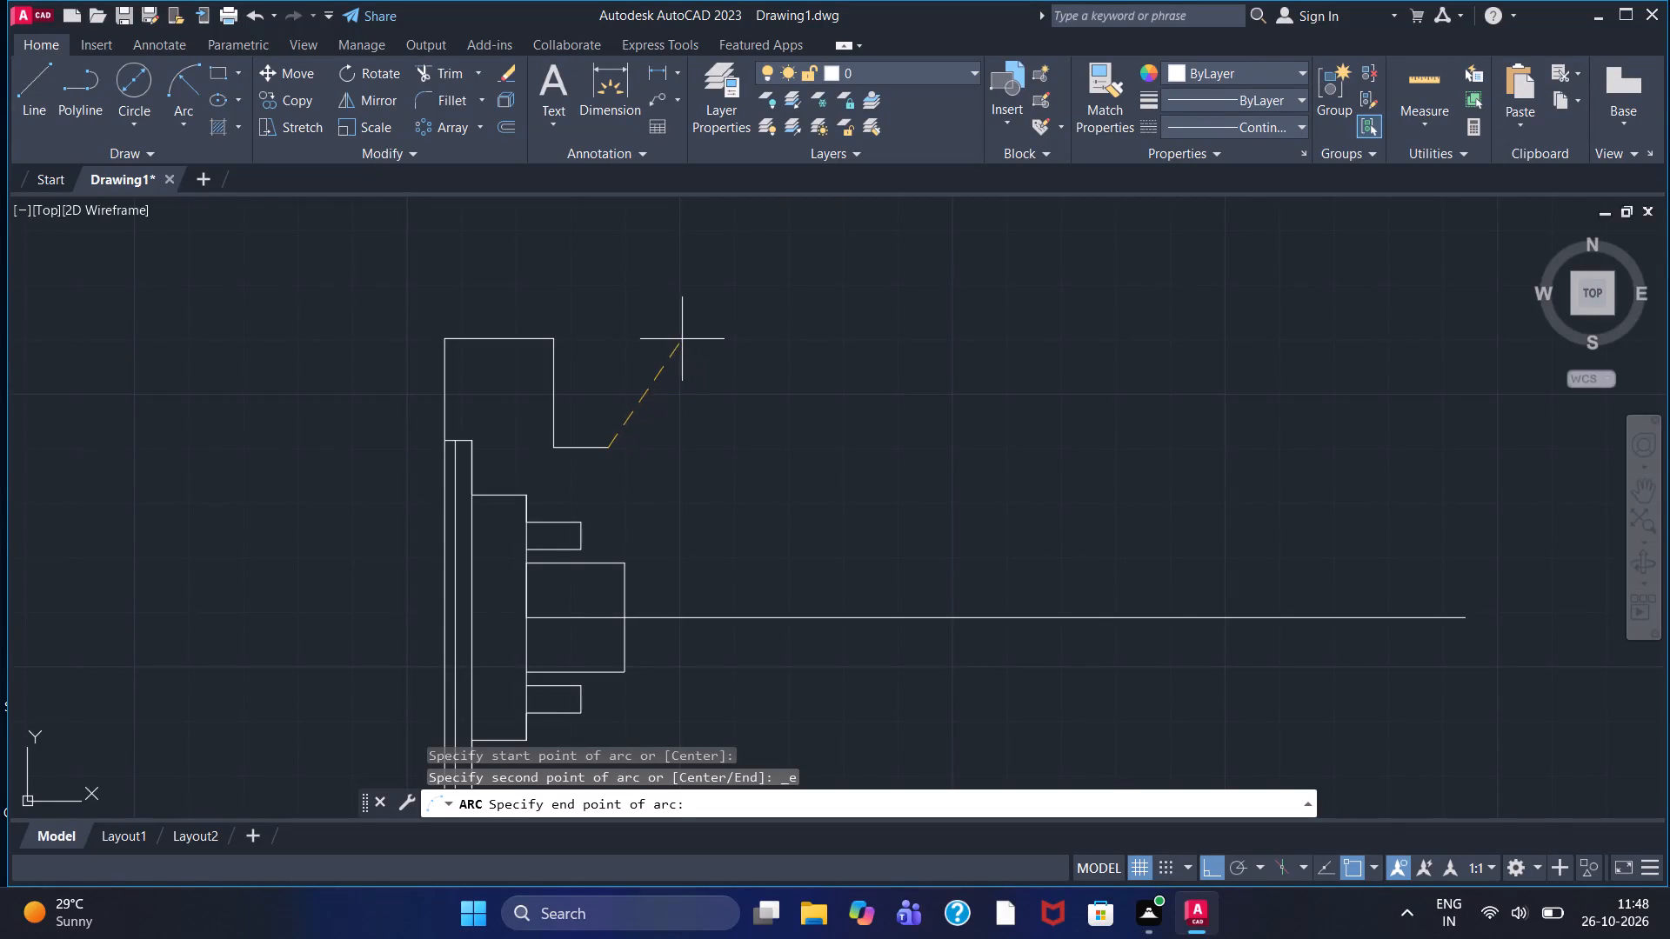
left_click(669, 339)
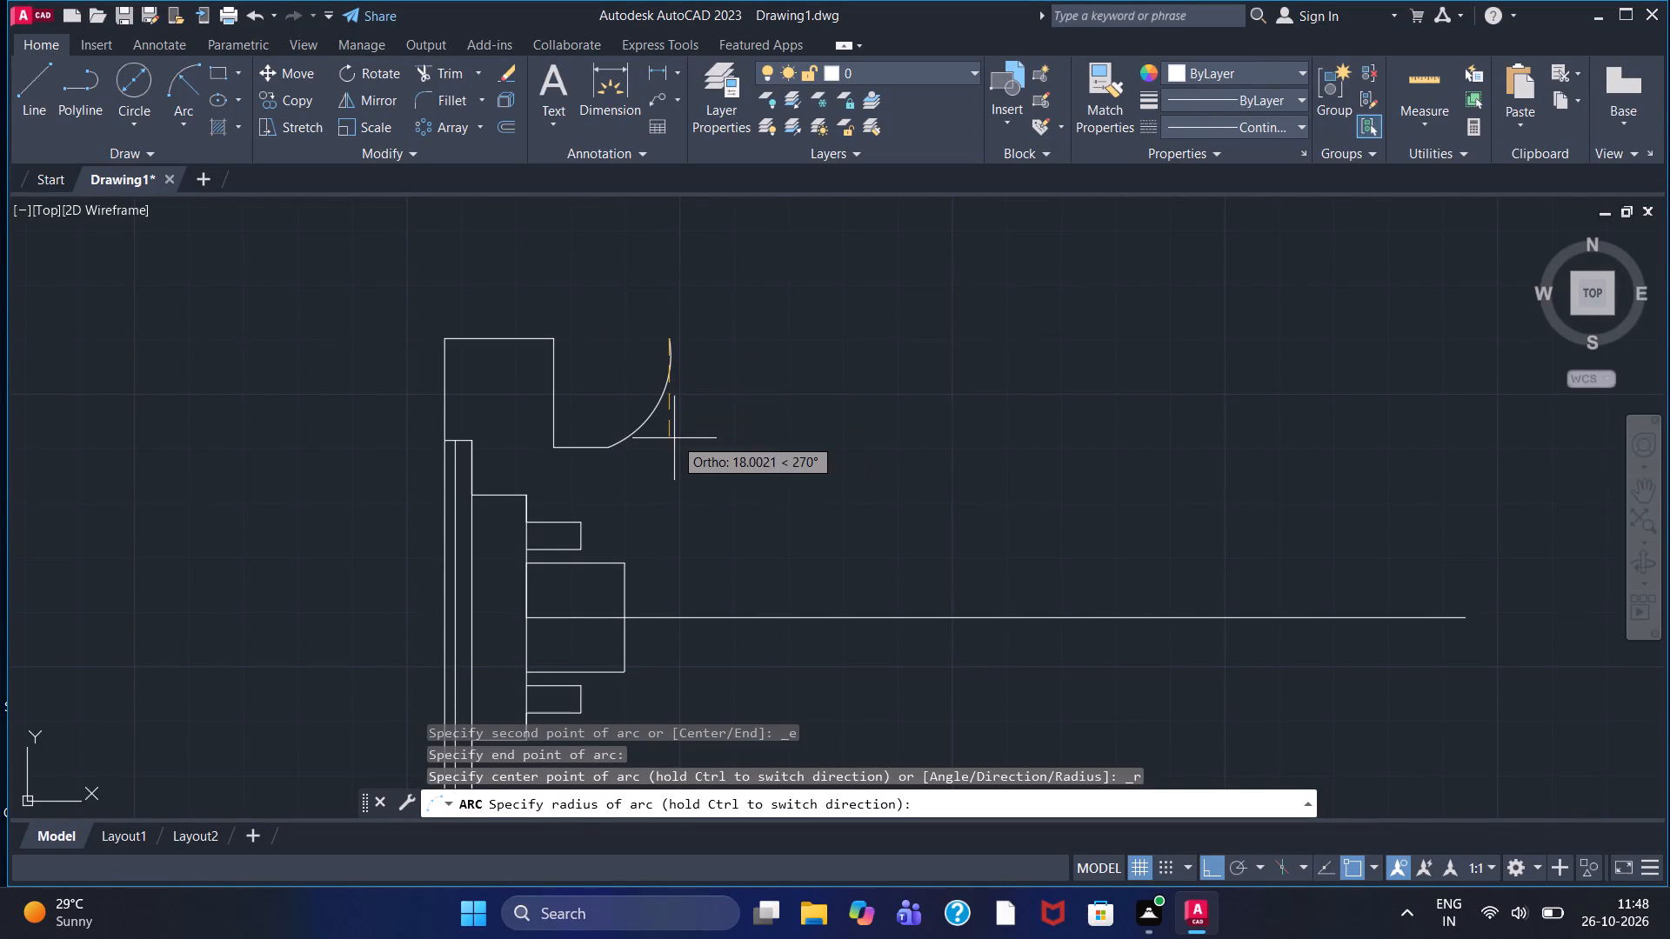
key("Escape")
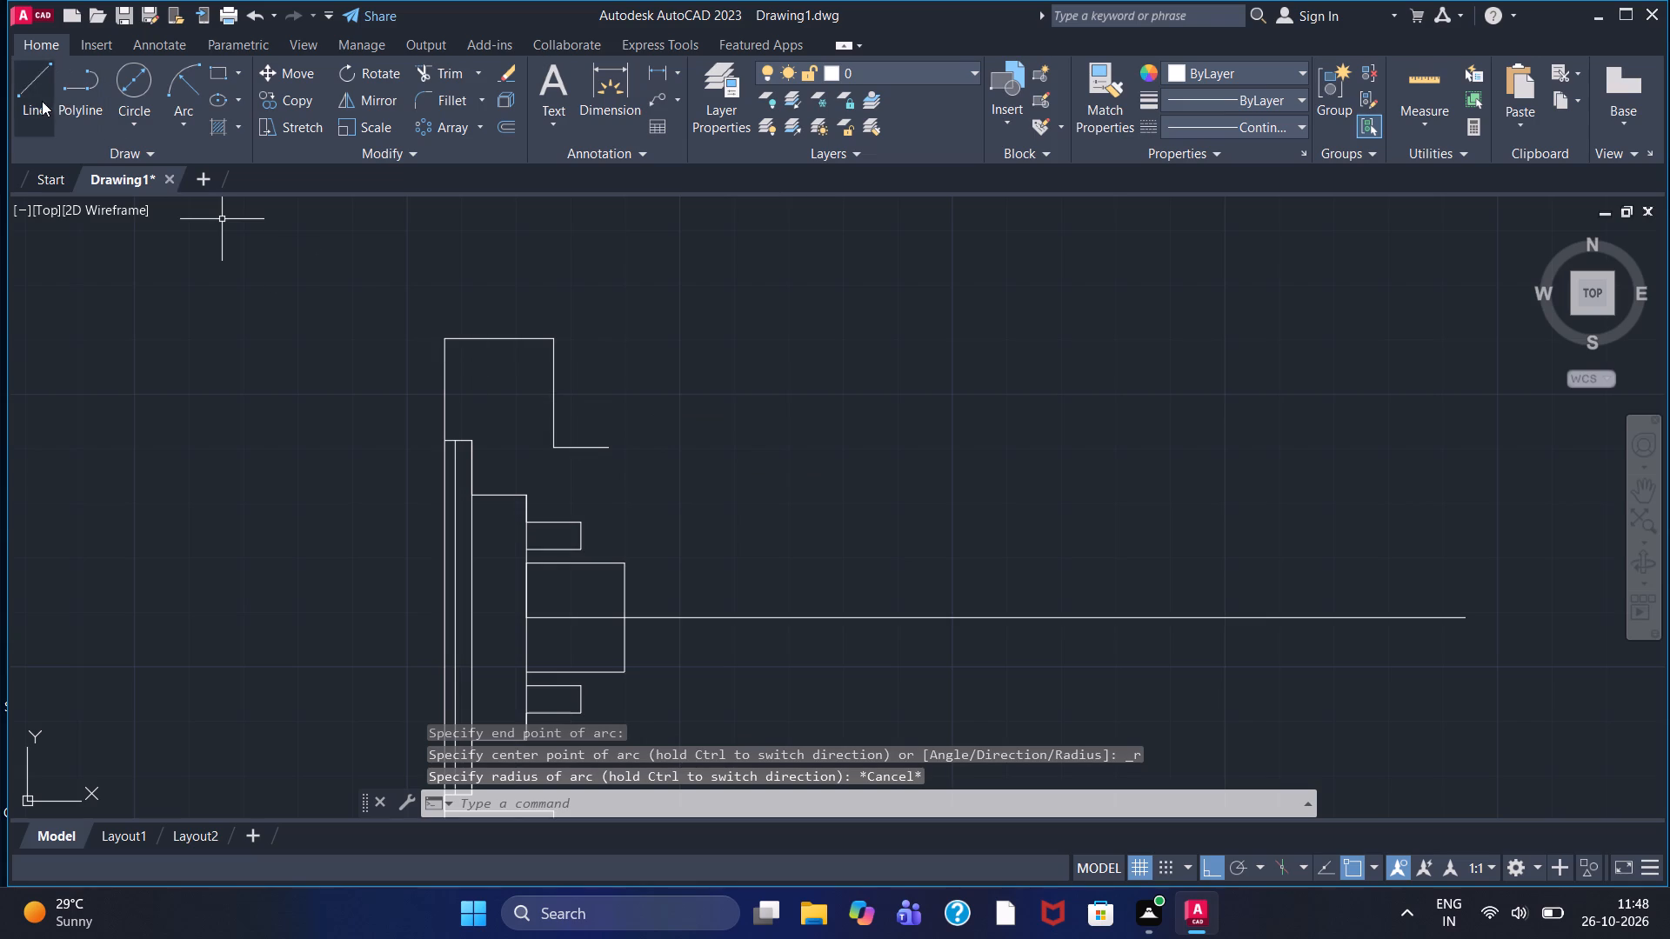
Draw a start-end-radius arc of about 24 units radius from up near the top edge's level down to the 10-unit line's free end.
left_click(181, 77)
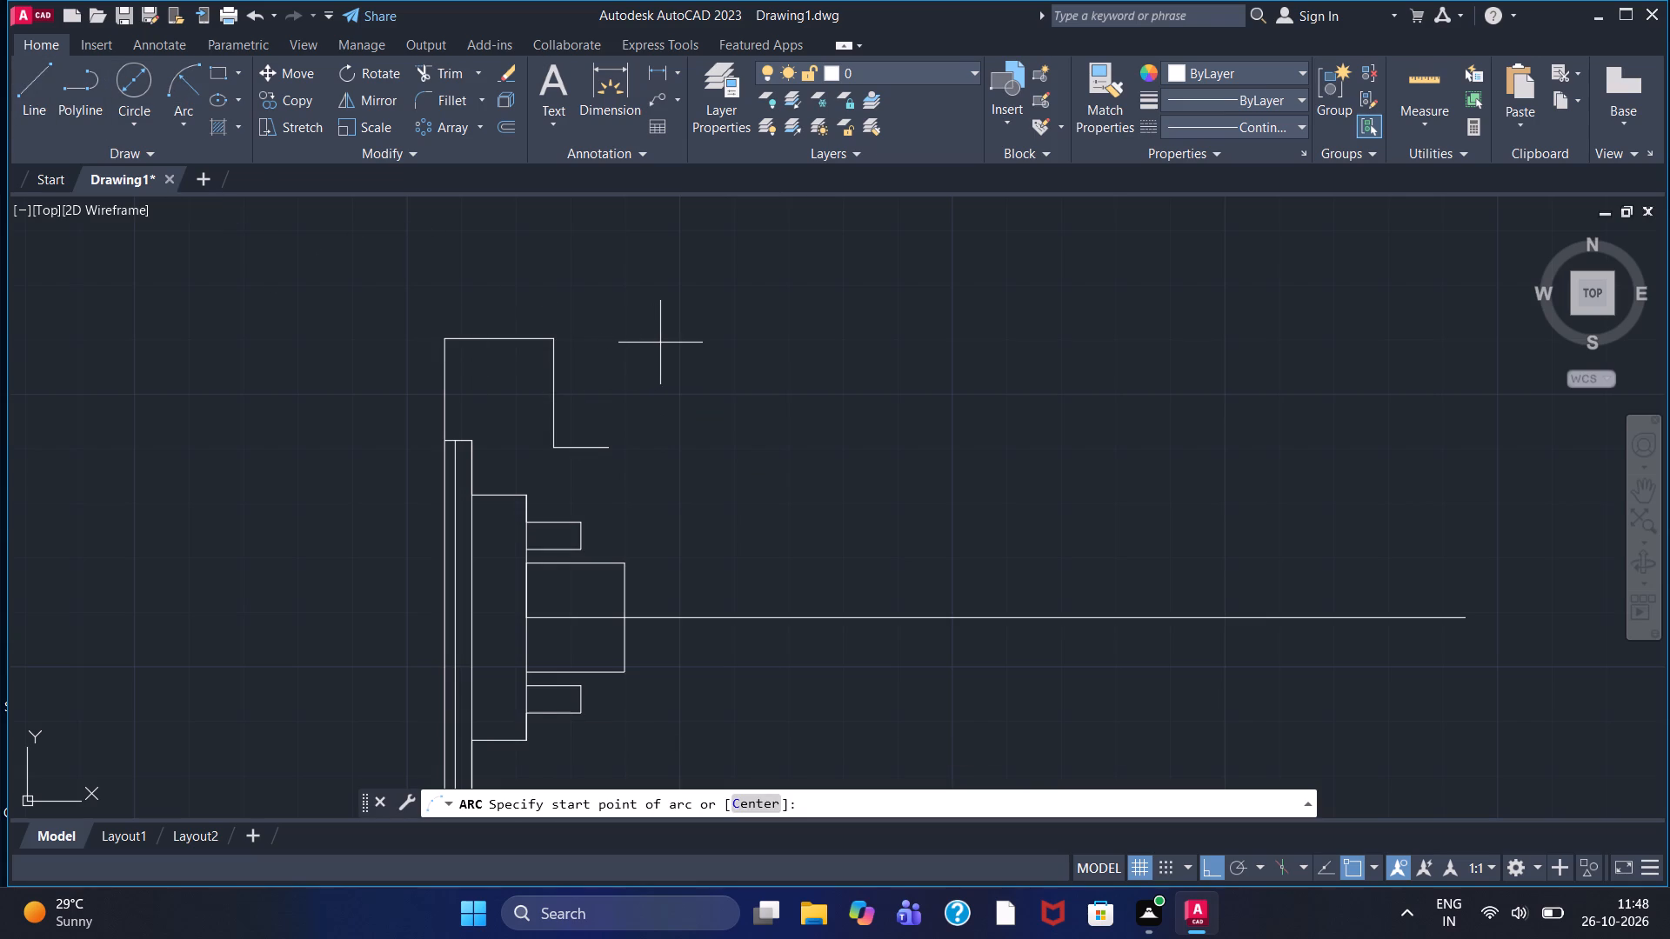
left_click(660, 343)
left_click(611, 450)
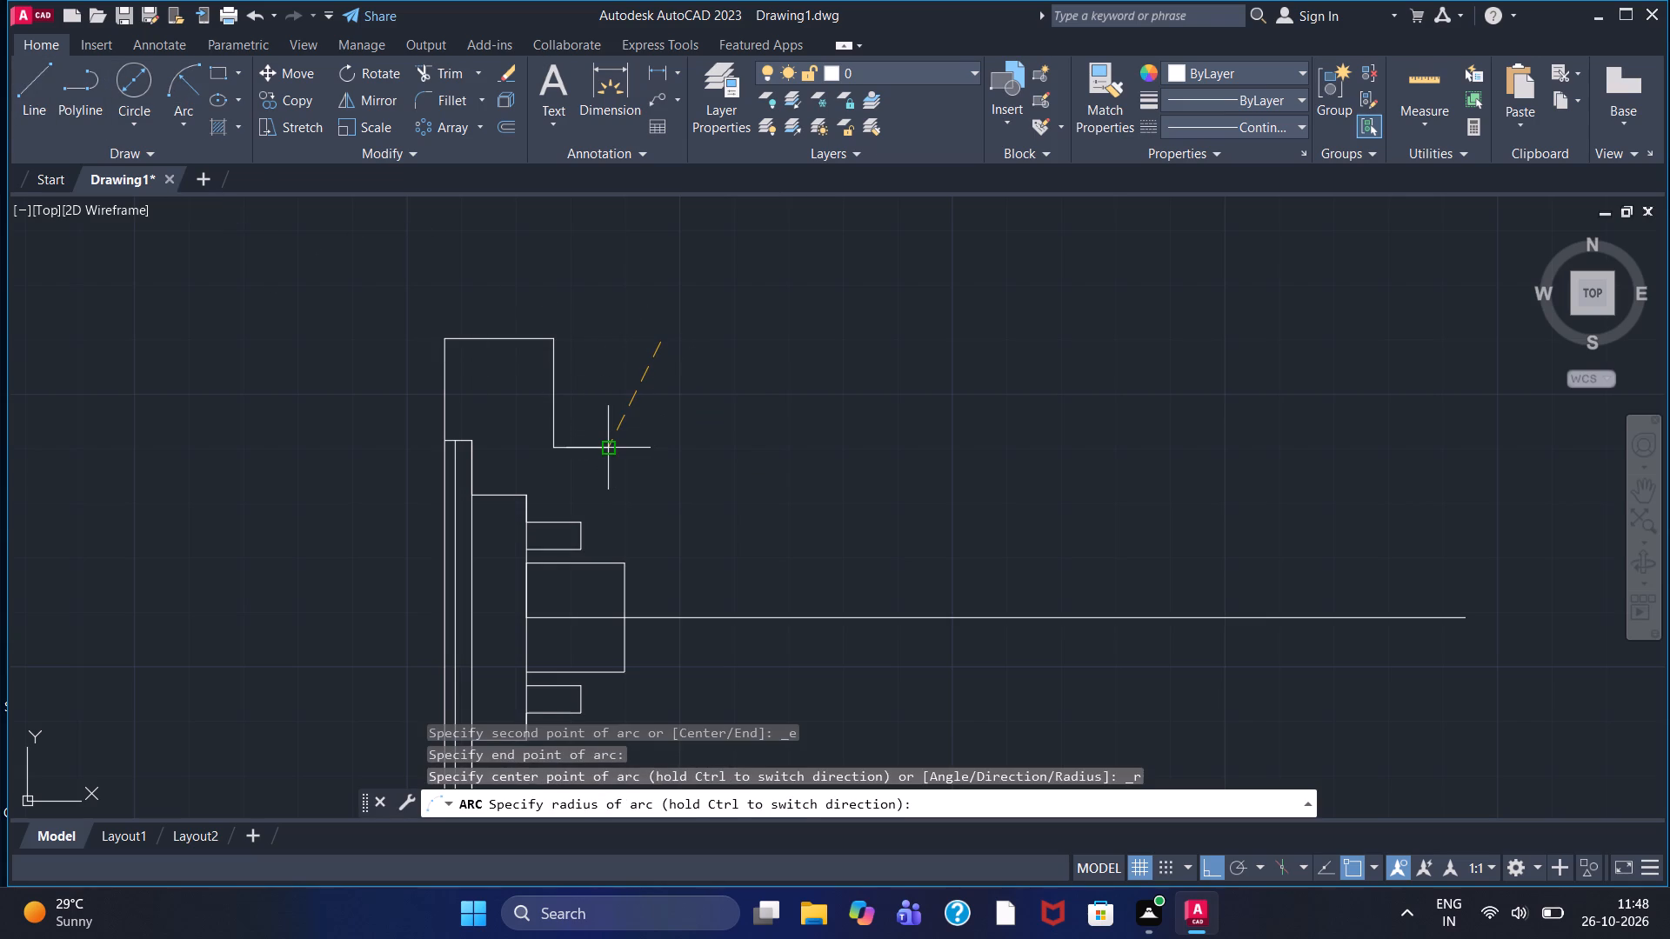
left_click(739, 399)
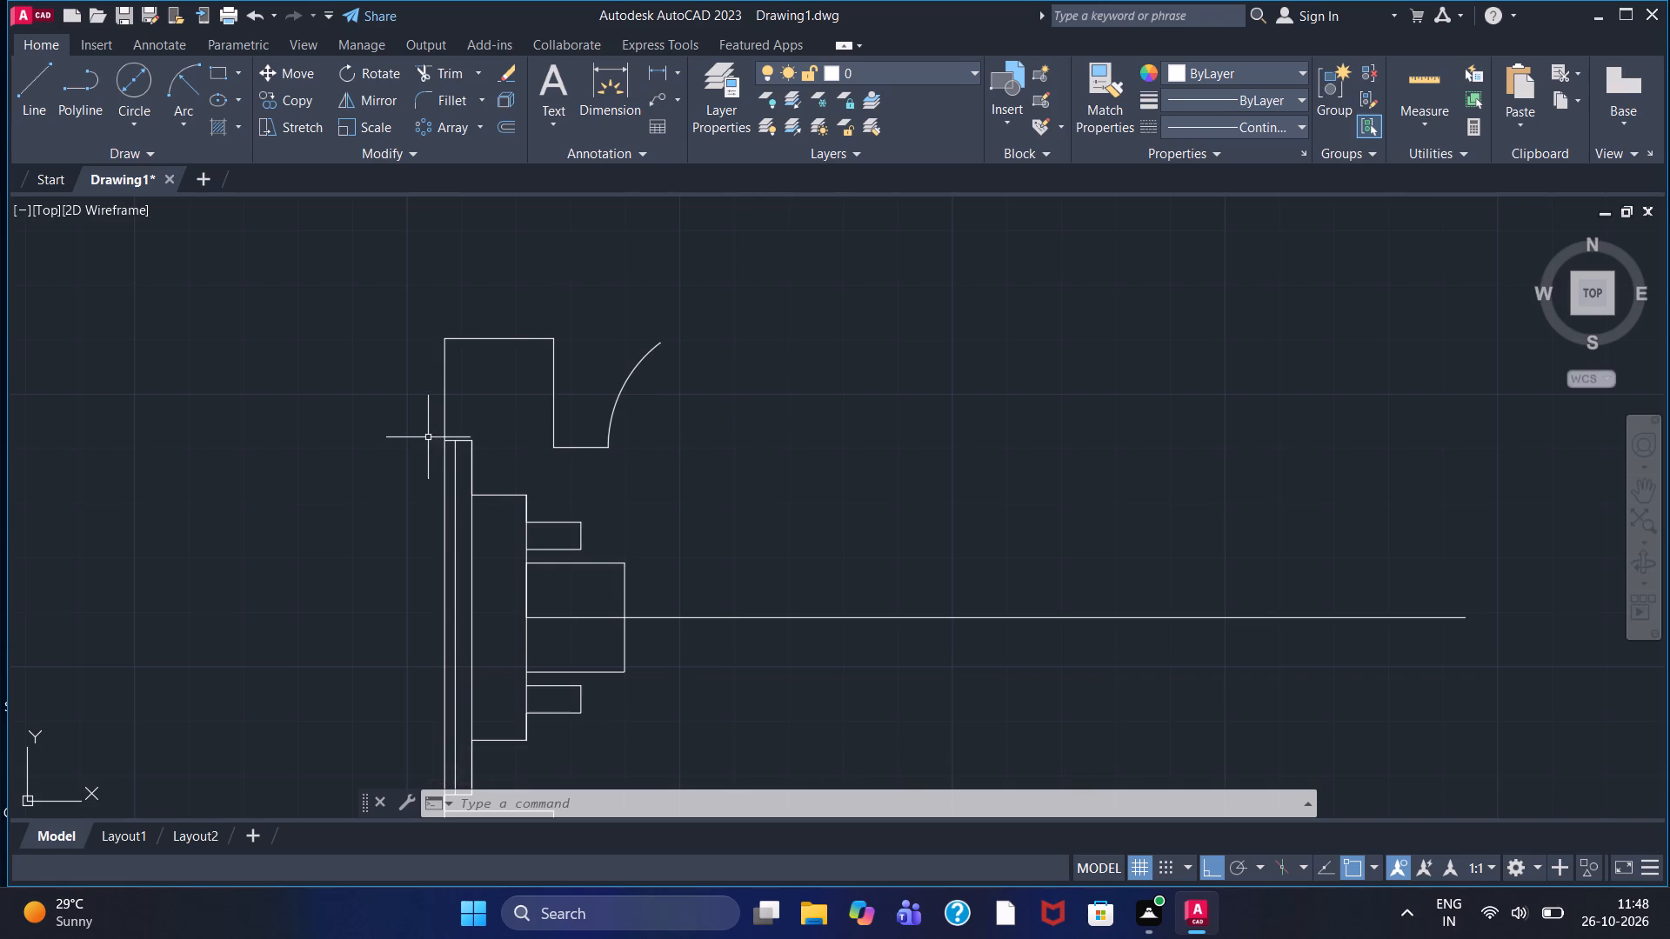
Draw a vertical line about 21 units up from the upper outer corner of the 18 by 20 rectangle.
left_click(34, 103)
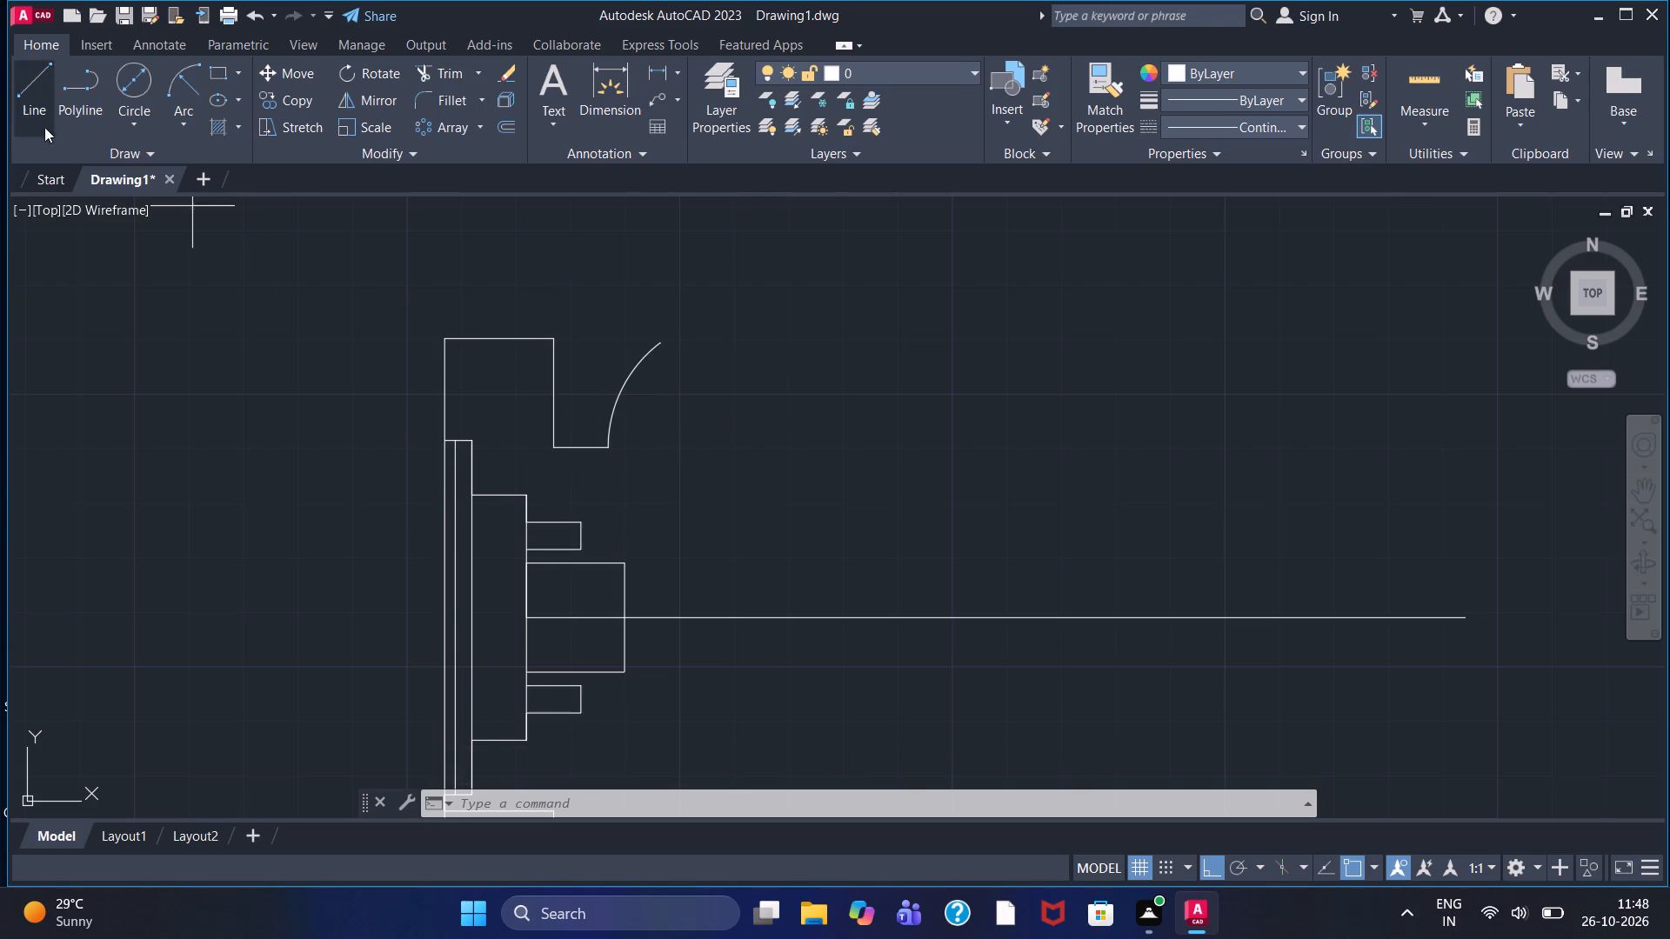
left_click(626, 566)
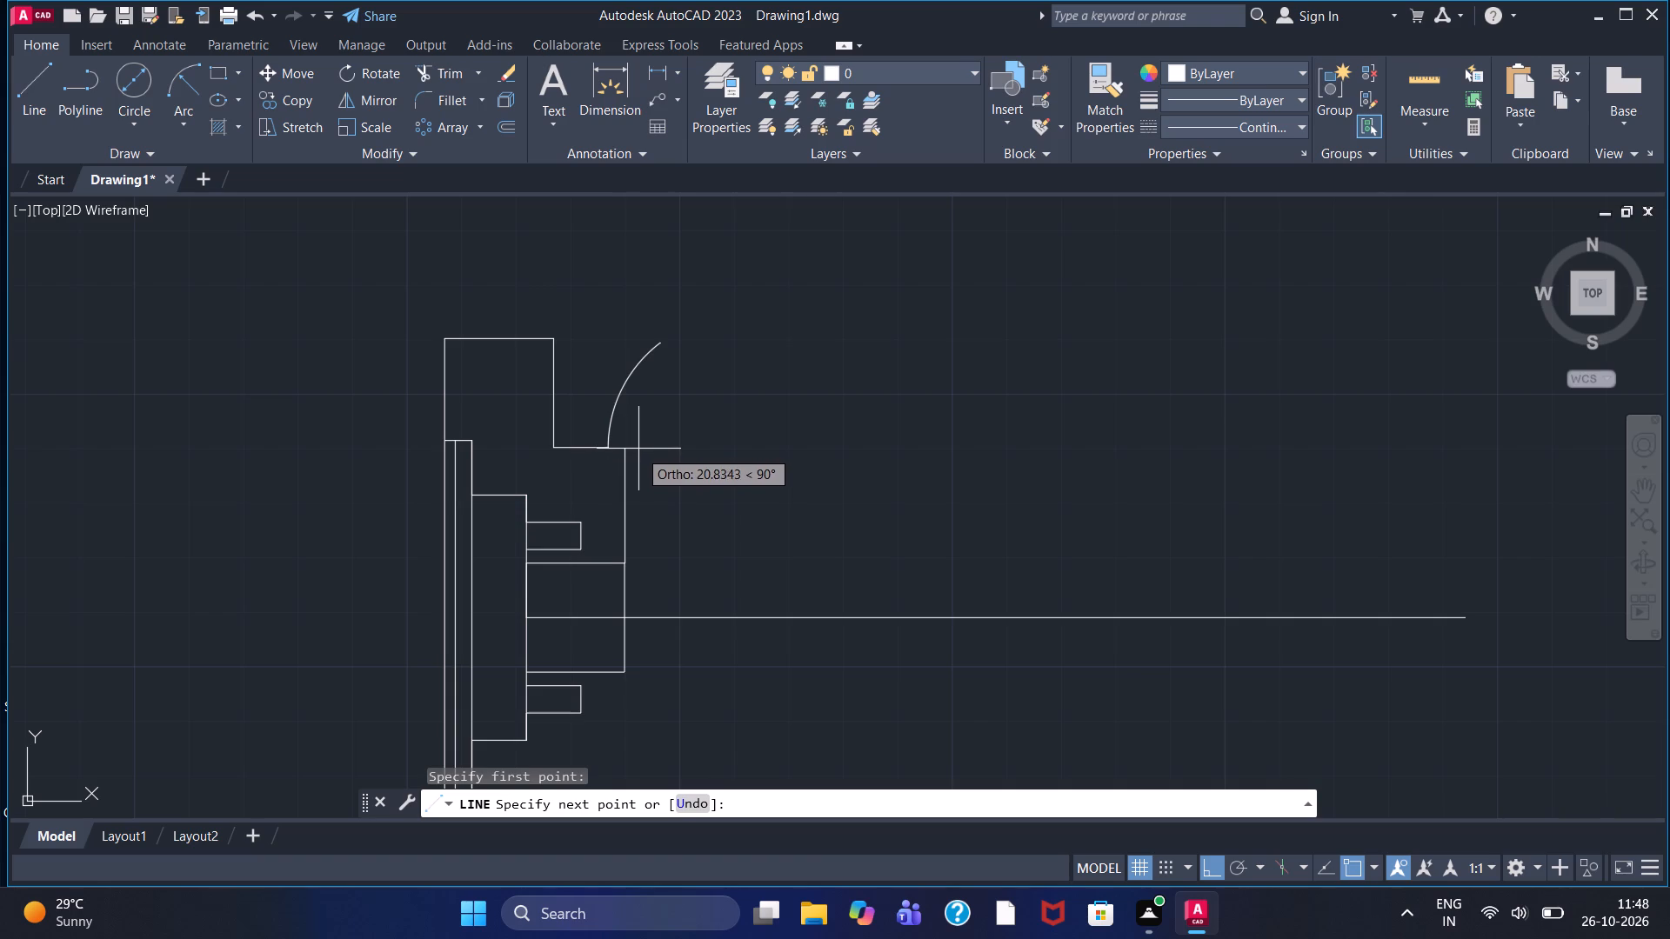
left_click(638, 448)
right_click(638, 448)
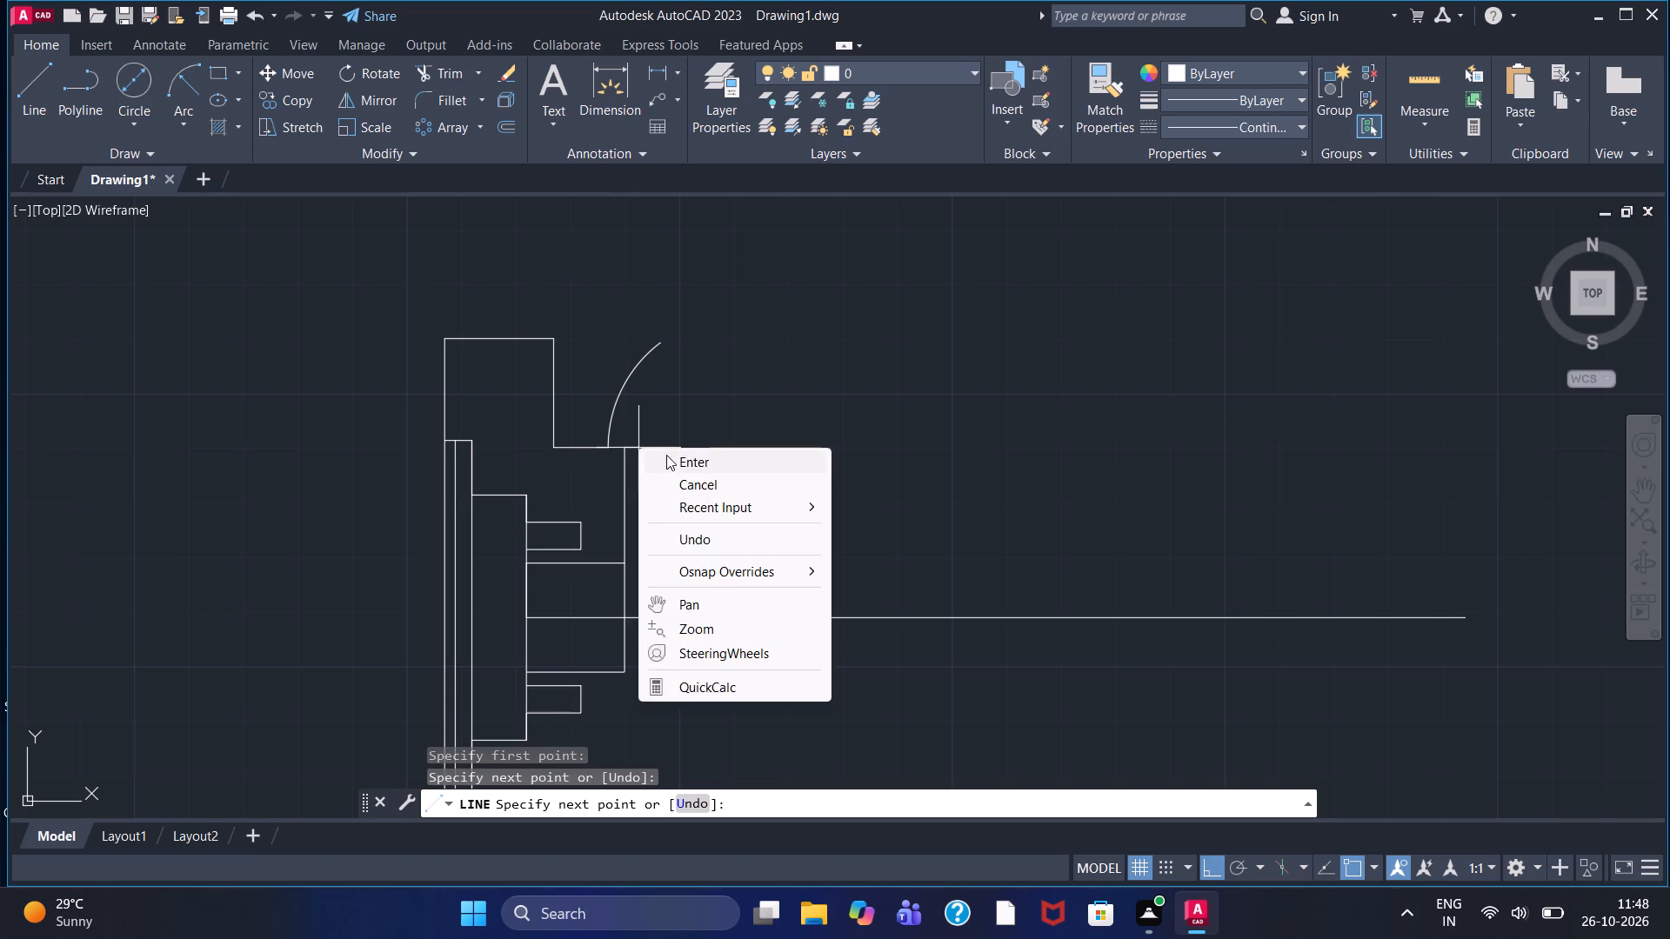
left_click(667, 456)
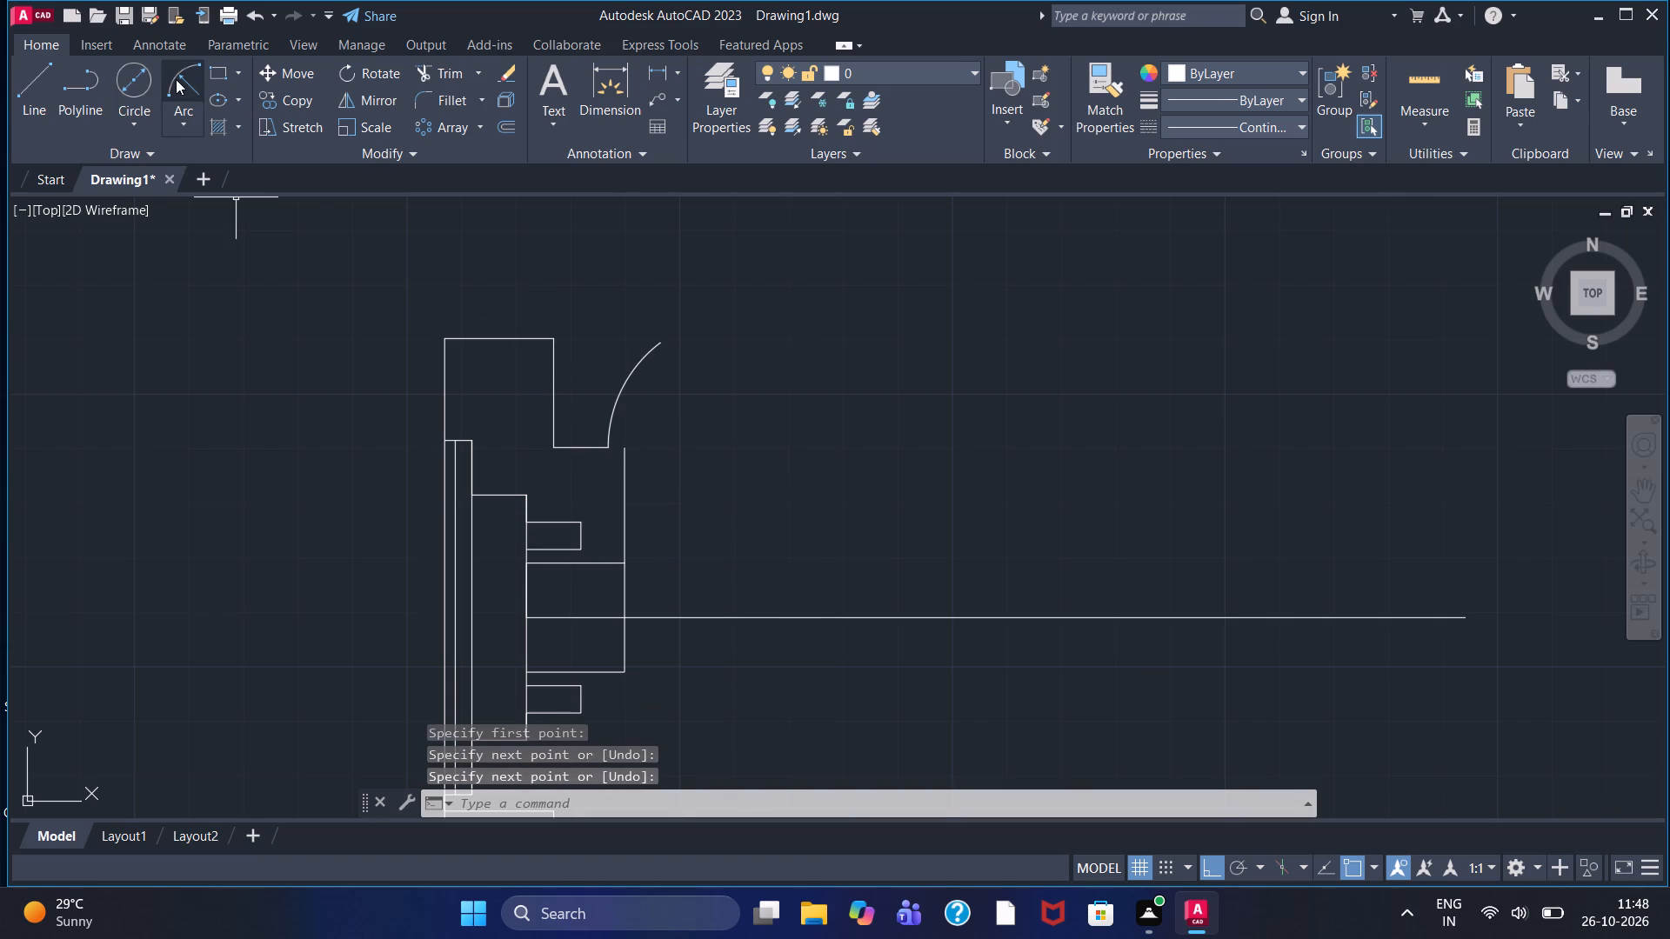
Offset the upper profile's arc inward through a point so the copy meets the upper end of the 21-unit vertical line.
left_click(499, 125)
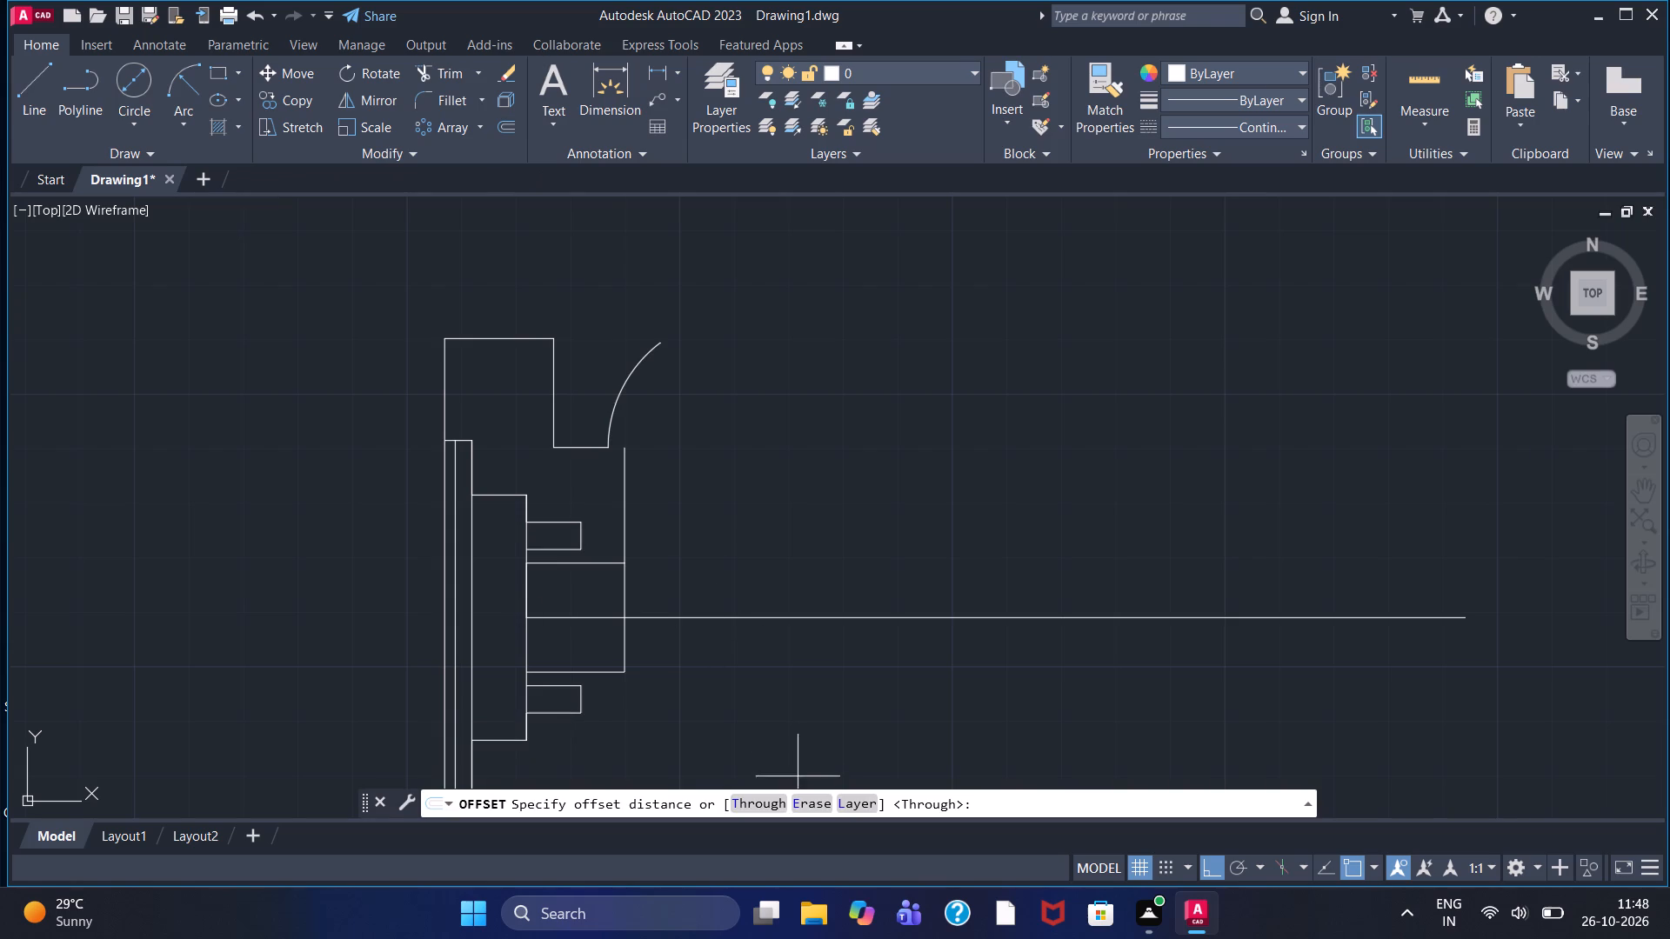
left_click(773, 799)
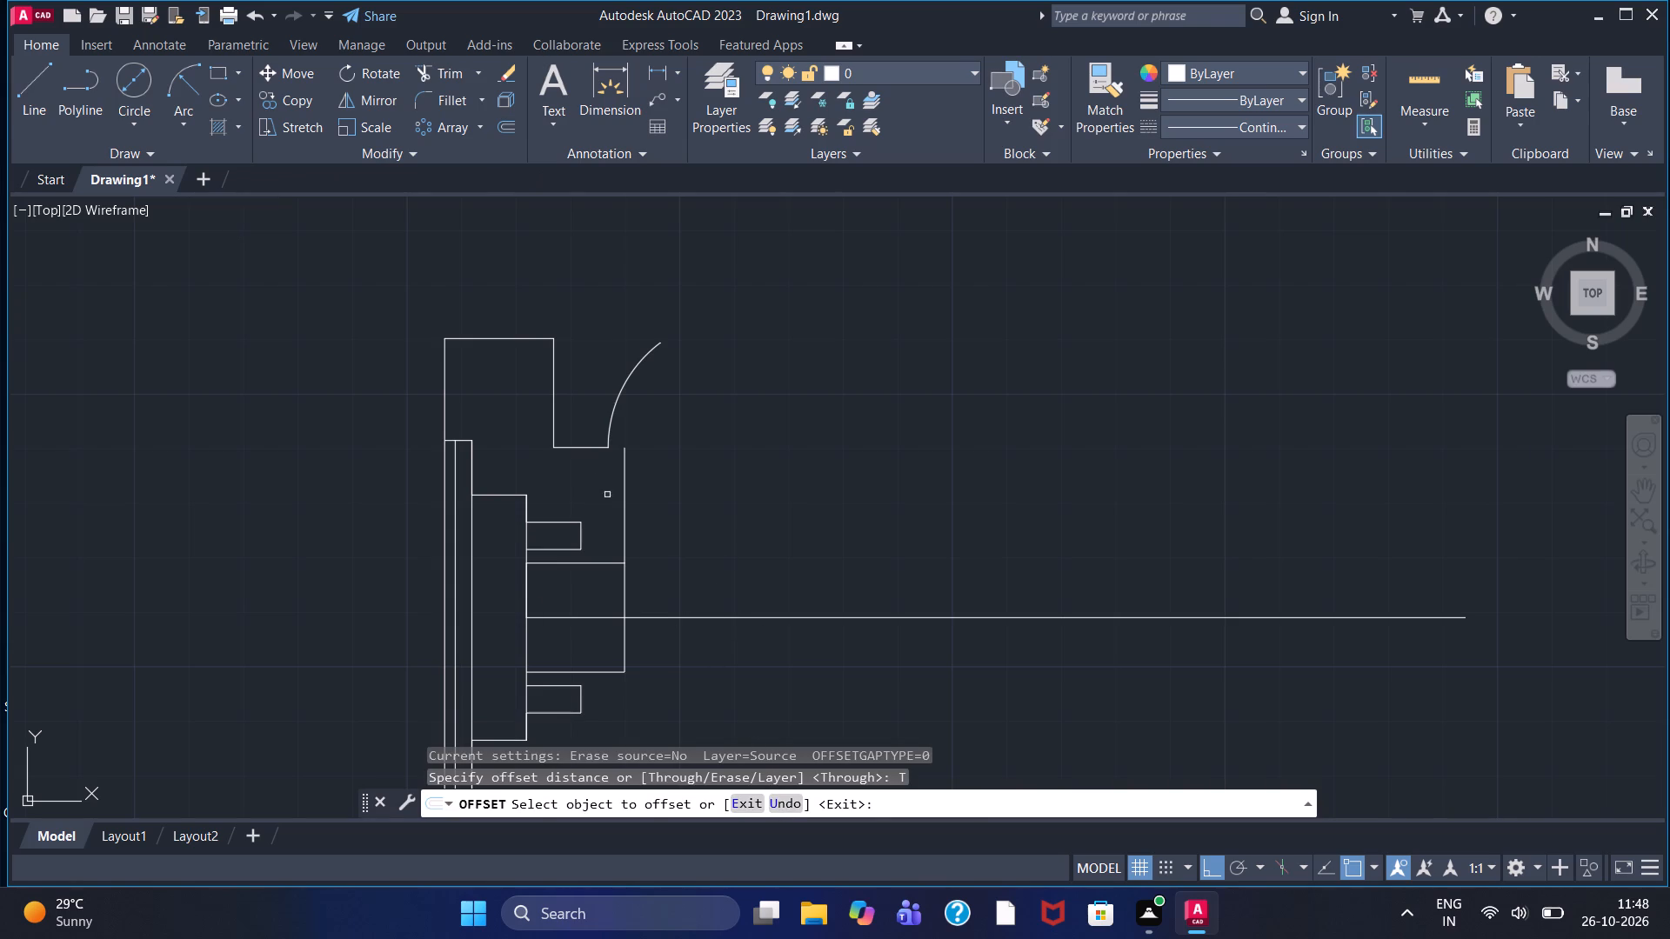
left_click(615, 408)
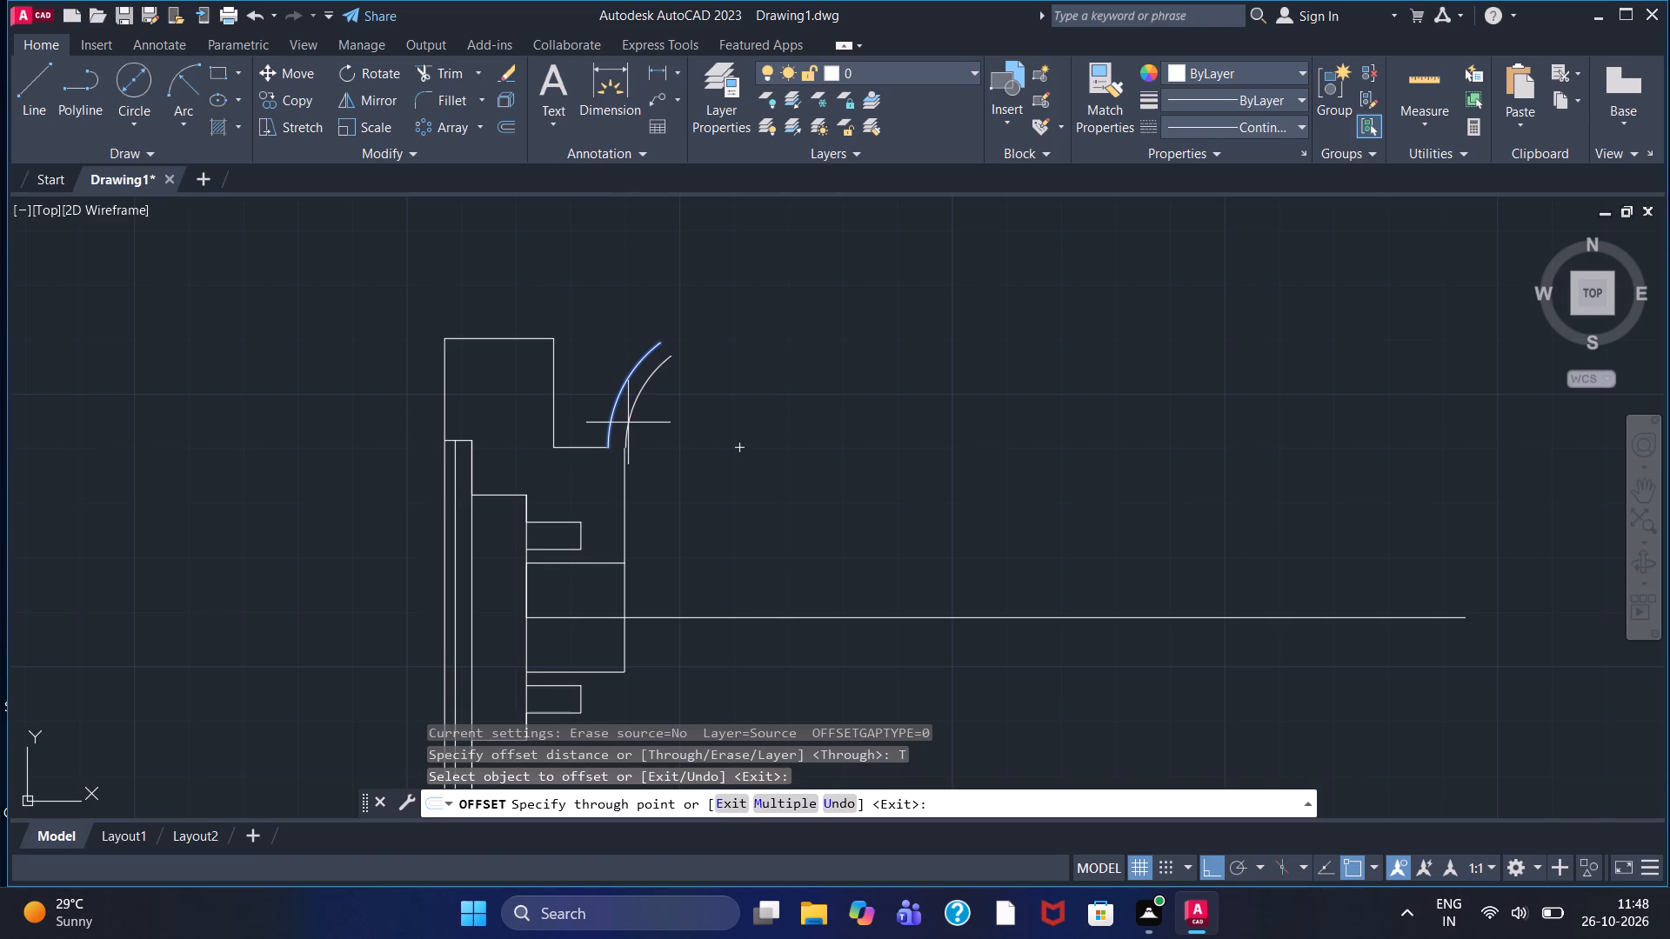
left_click(627, 424)
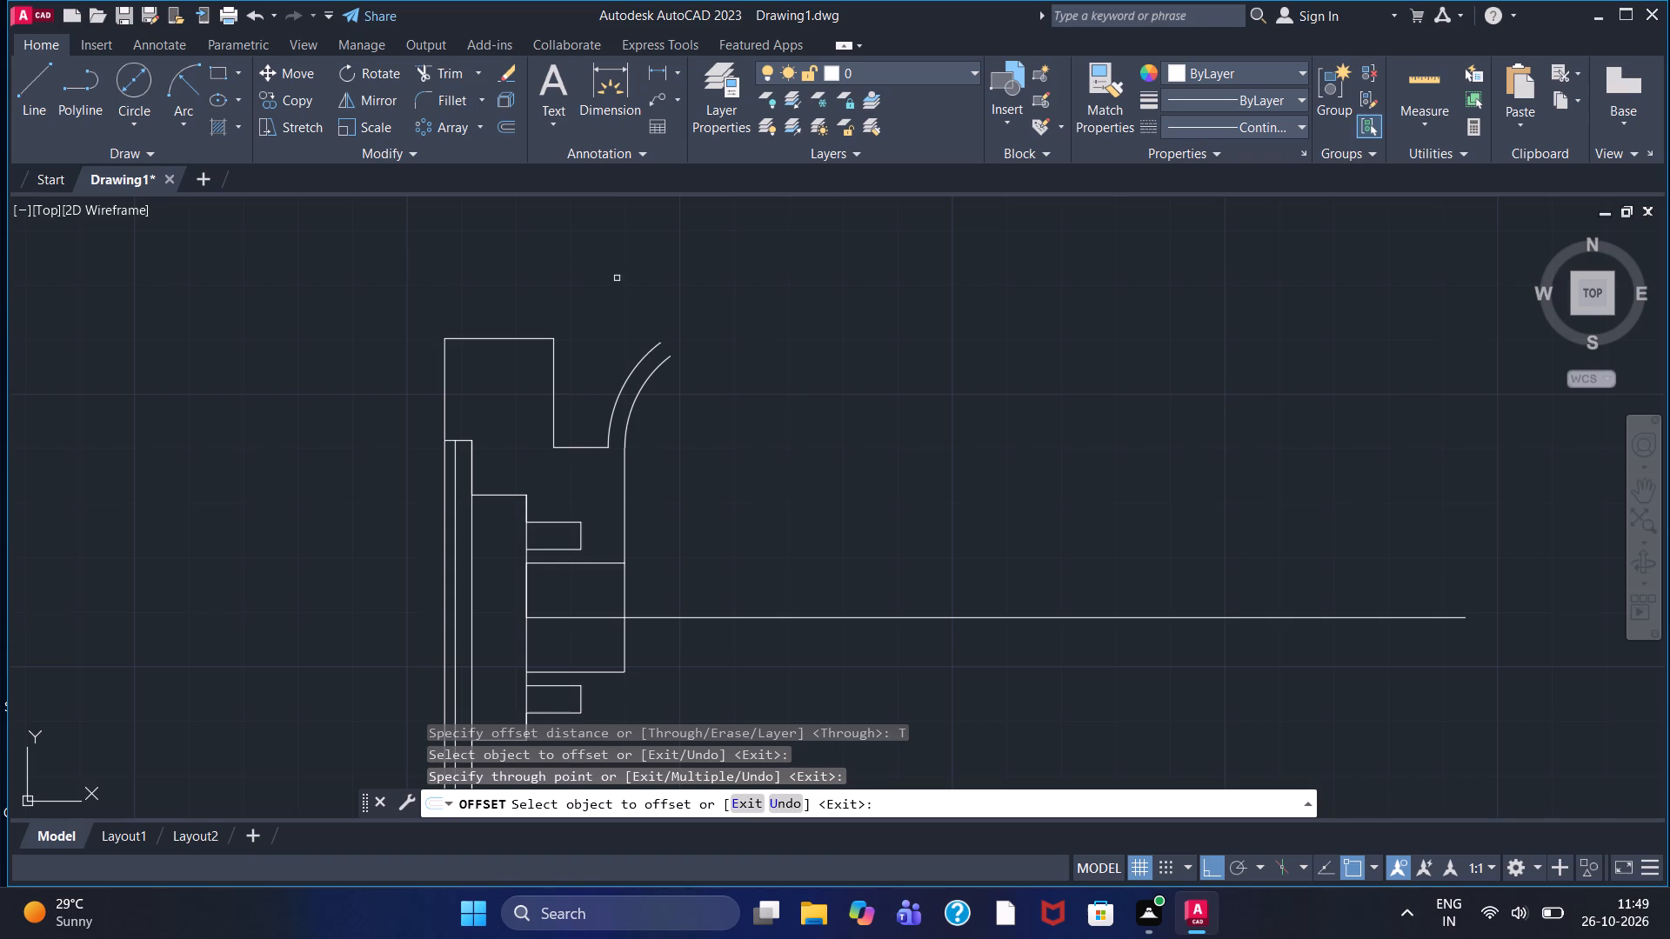
Draw a line 10 units up from the outer arc's upper end and continue it horizontally rightward about 150 units.
middle_click_drag(614, 283, 453, 332)
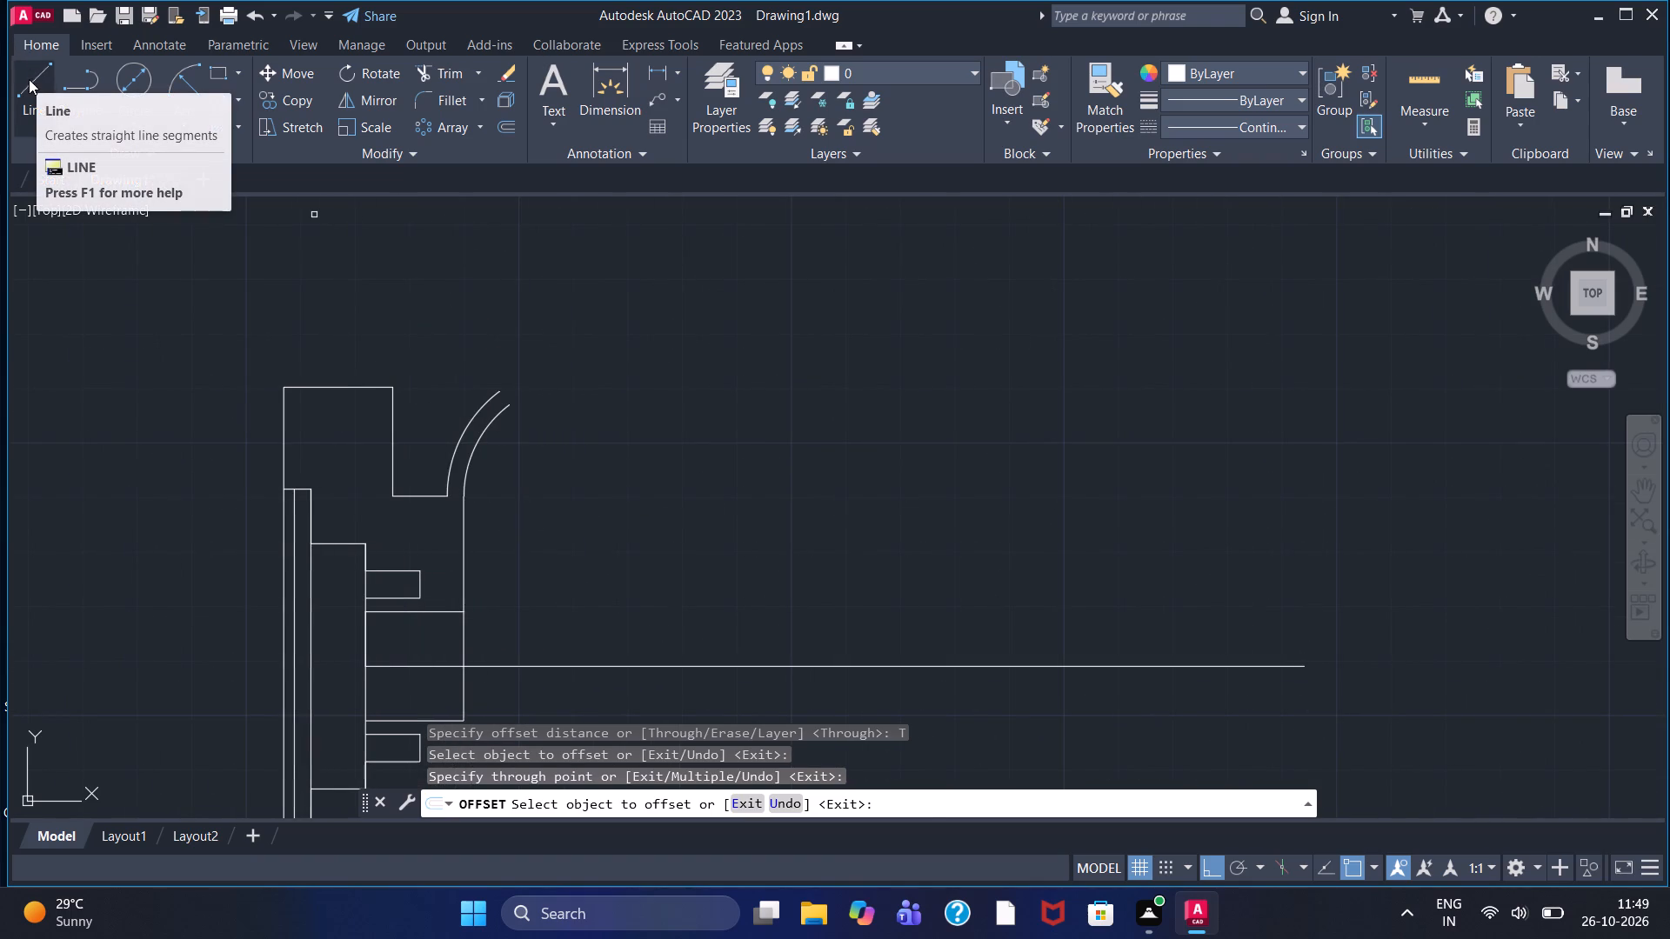
left_click(29, 80)
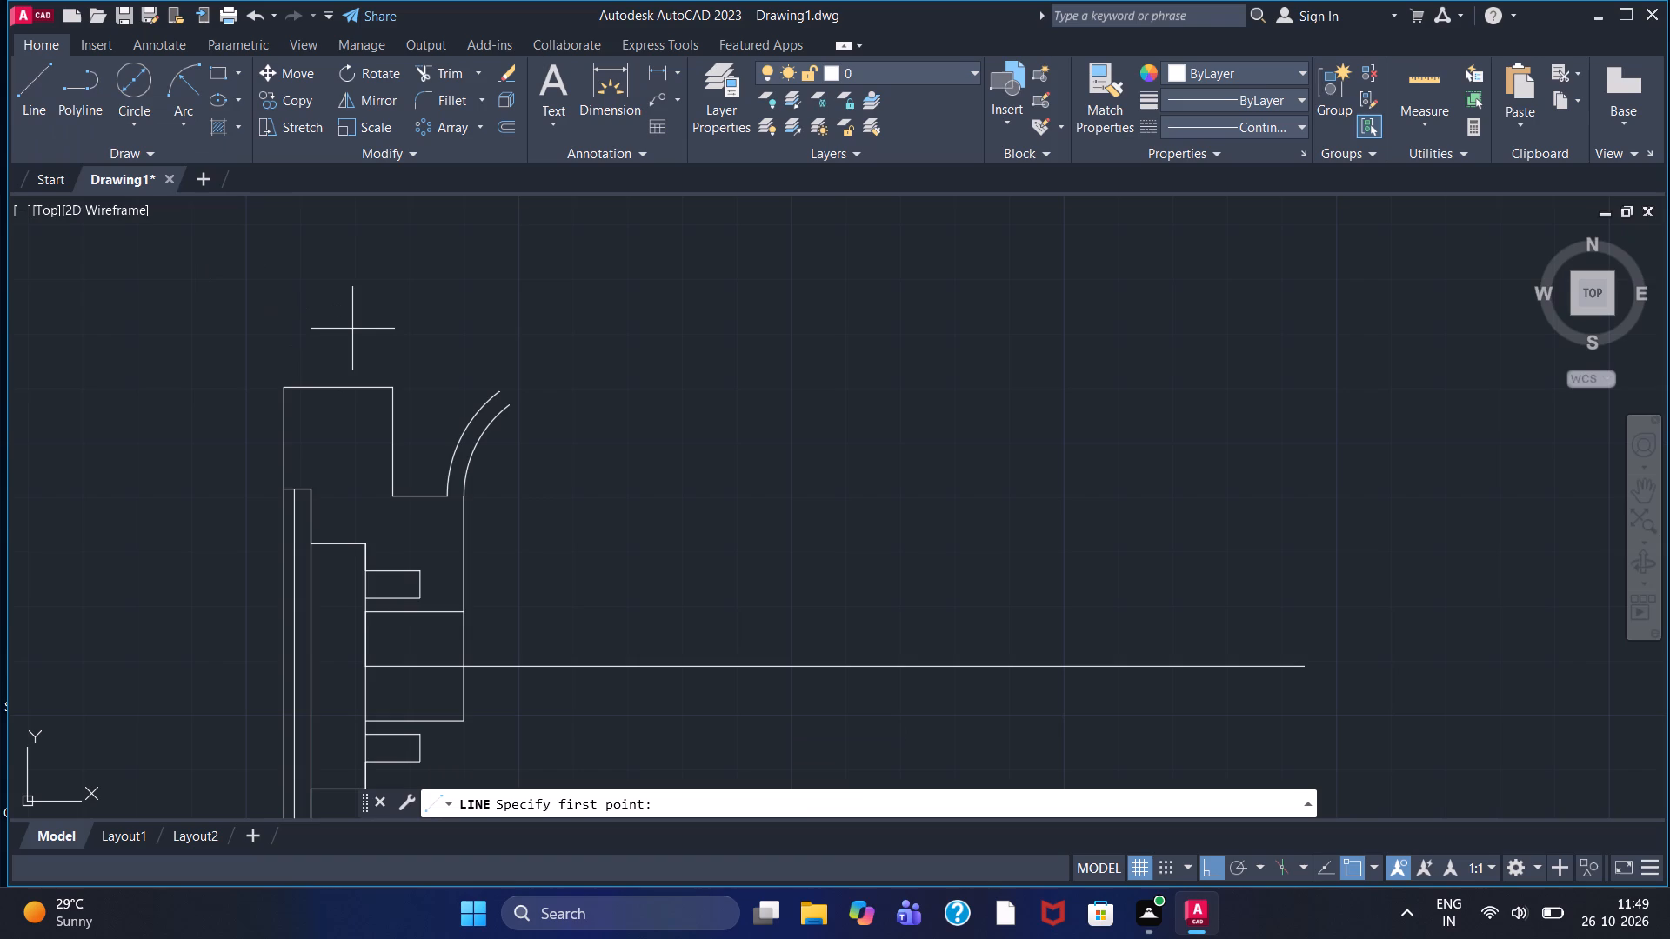
left_click_drag(501, 389, 501, 368)
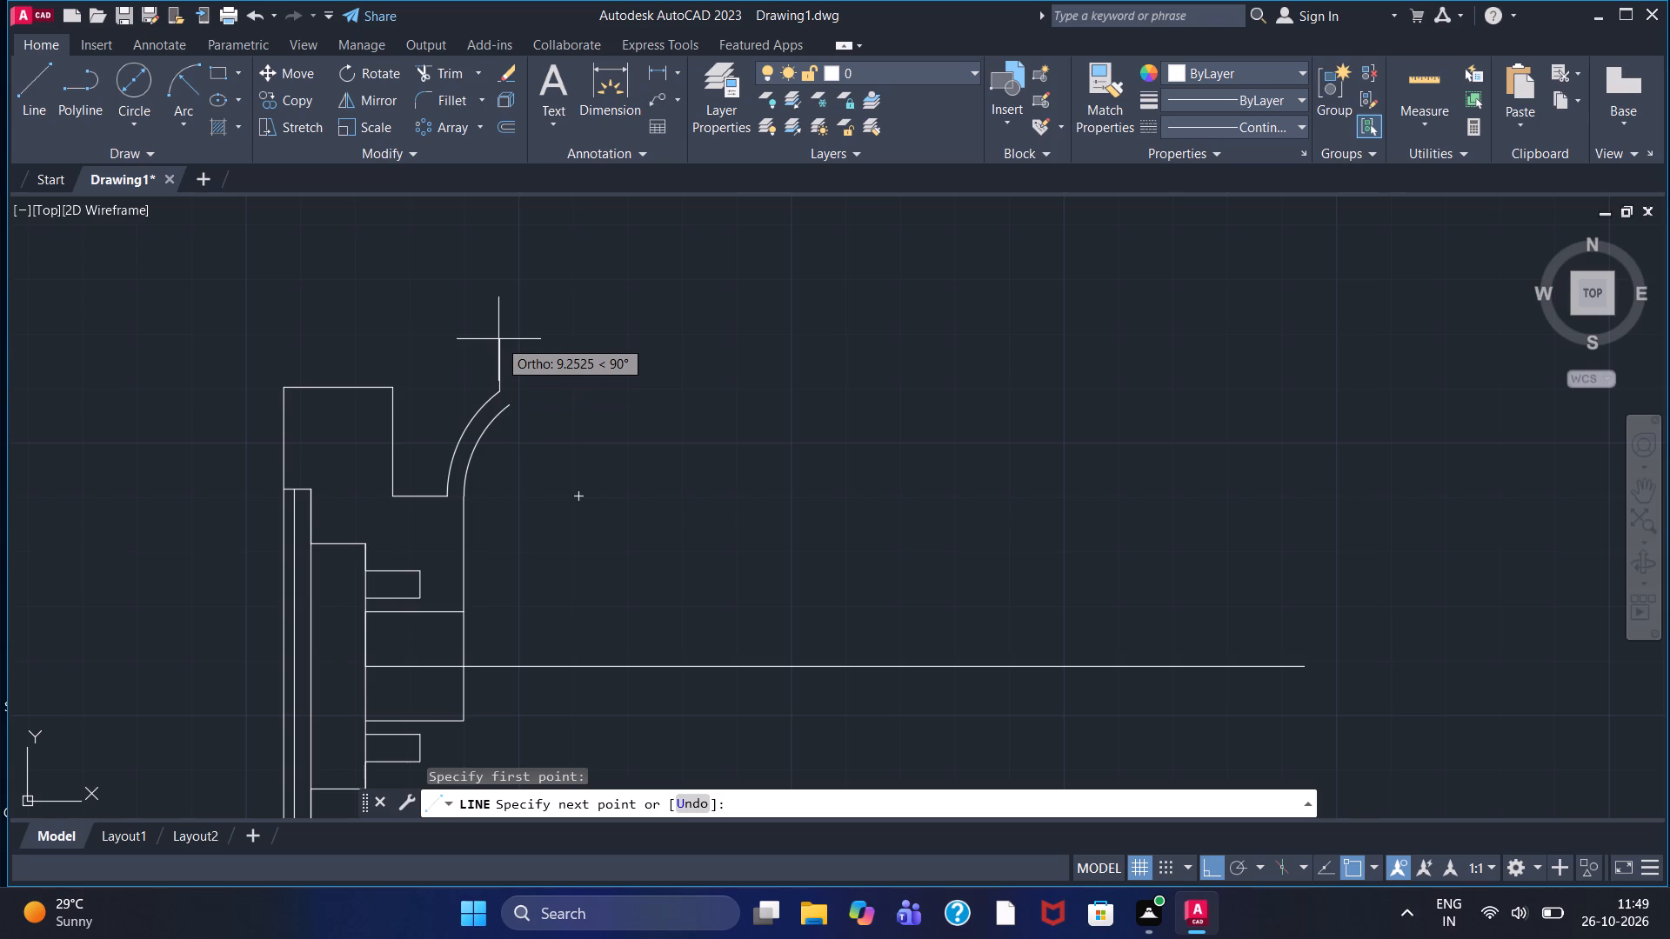
type("10")
key("Return")
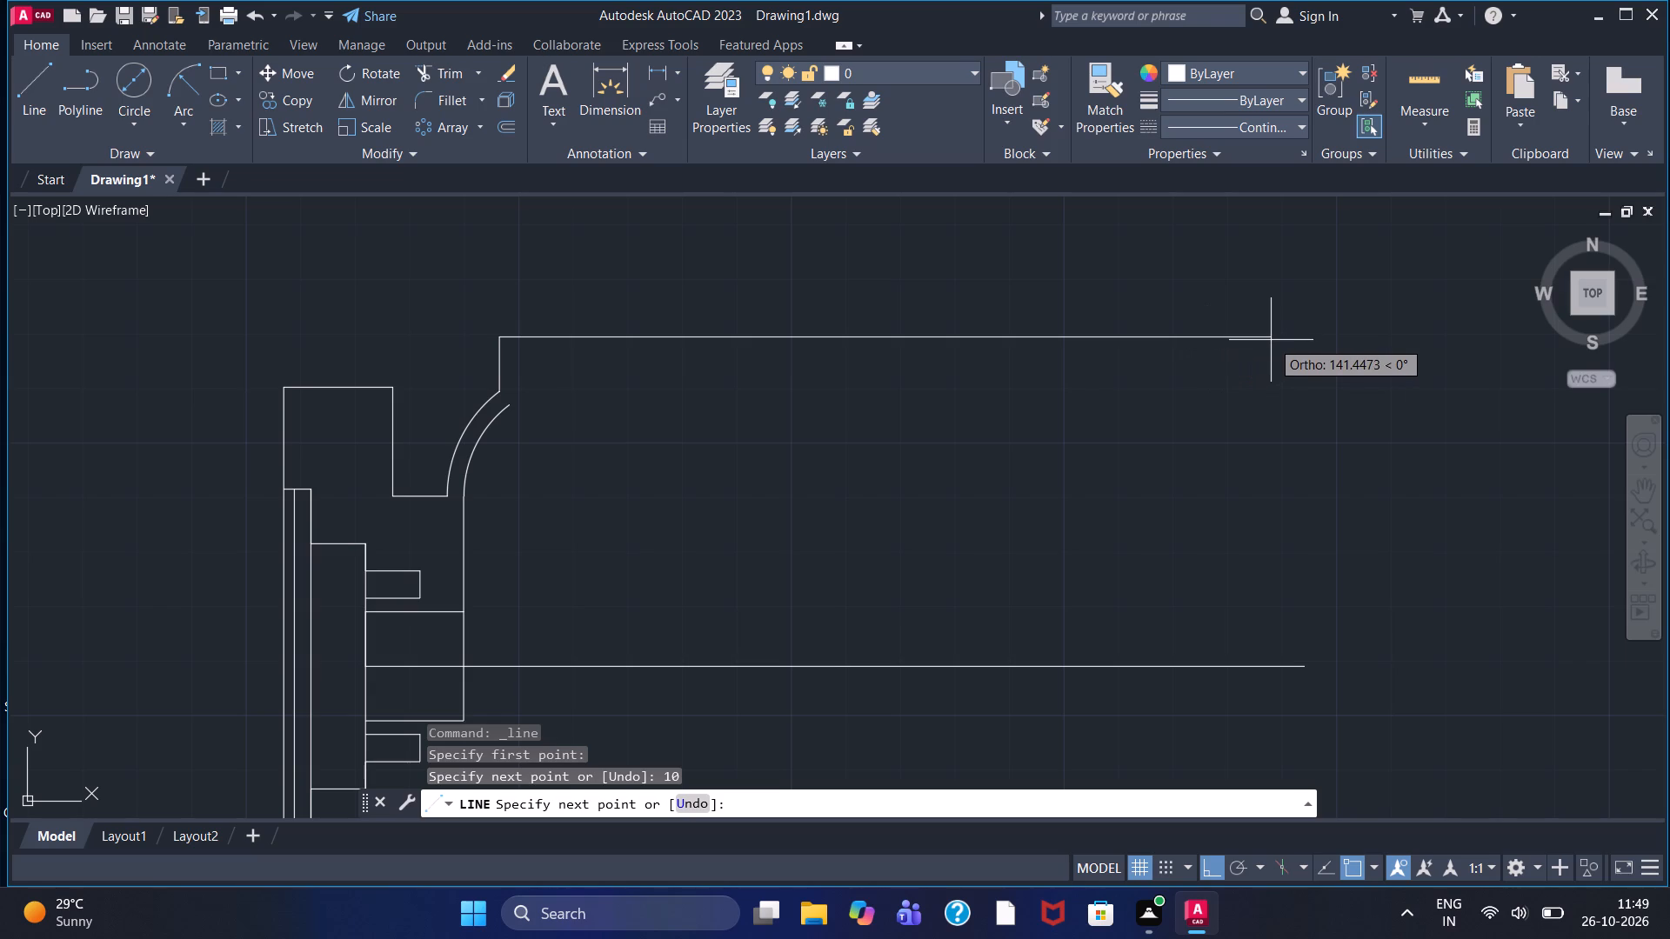
left_click(1325, 348)
right_click(1326, 348)
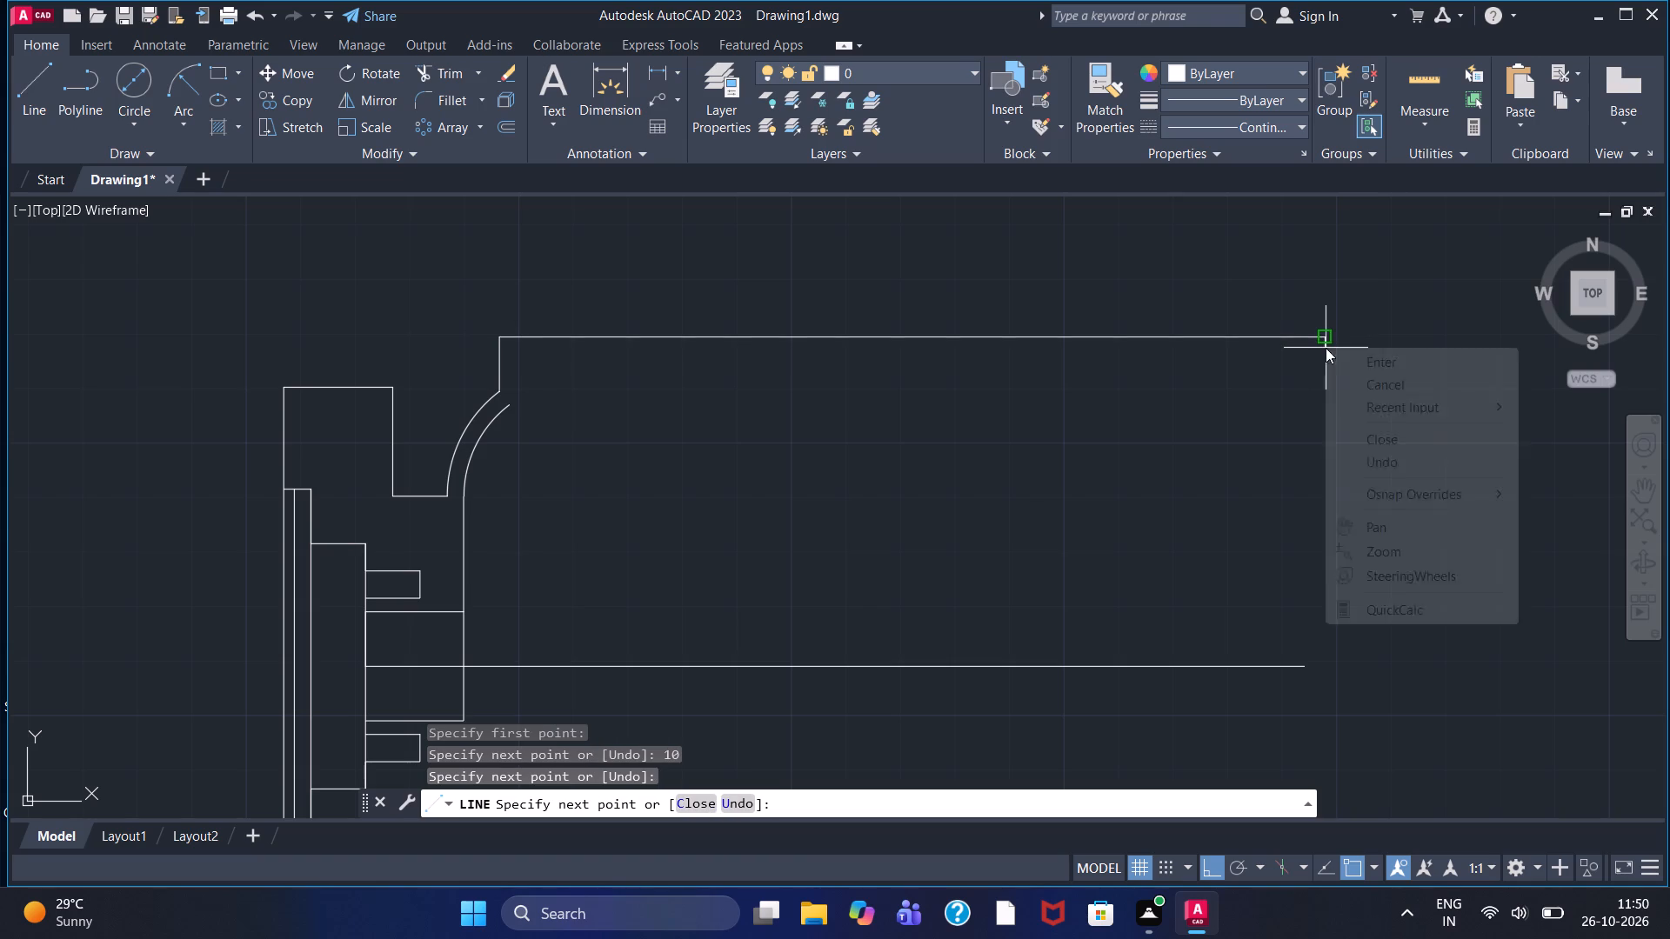
left_click(1340, 355)
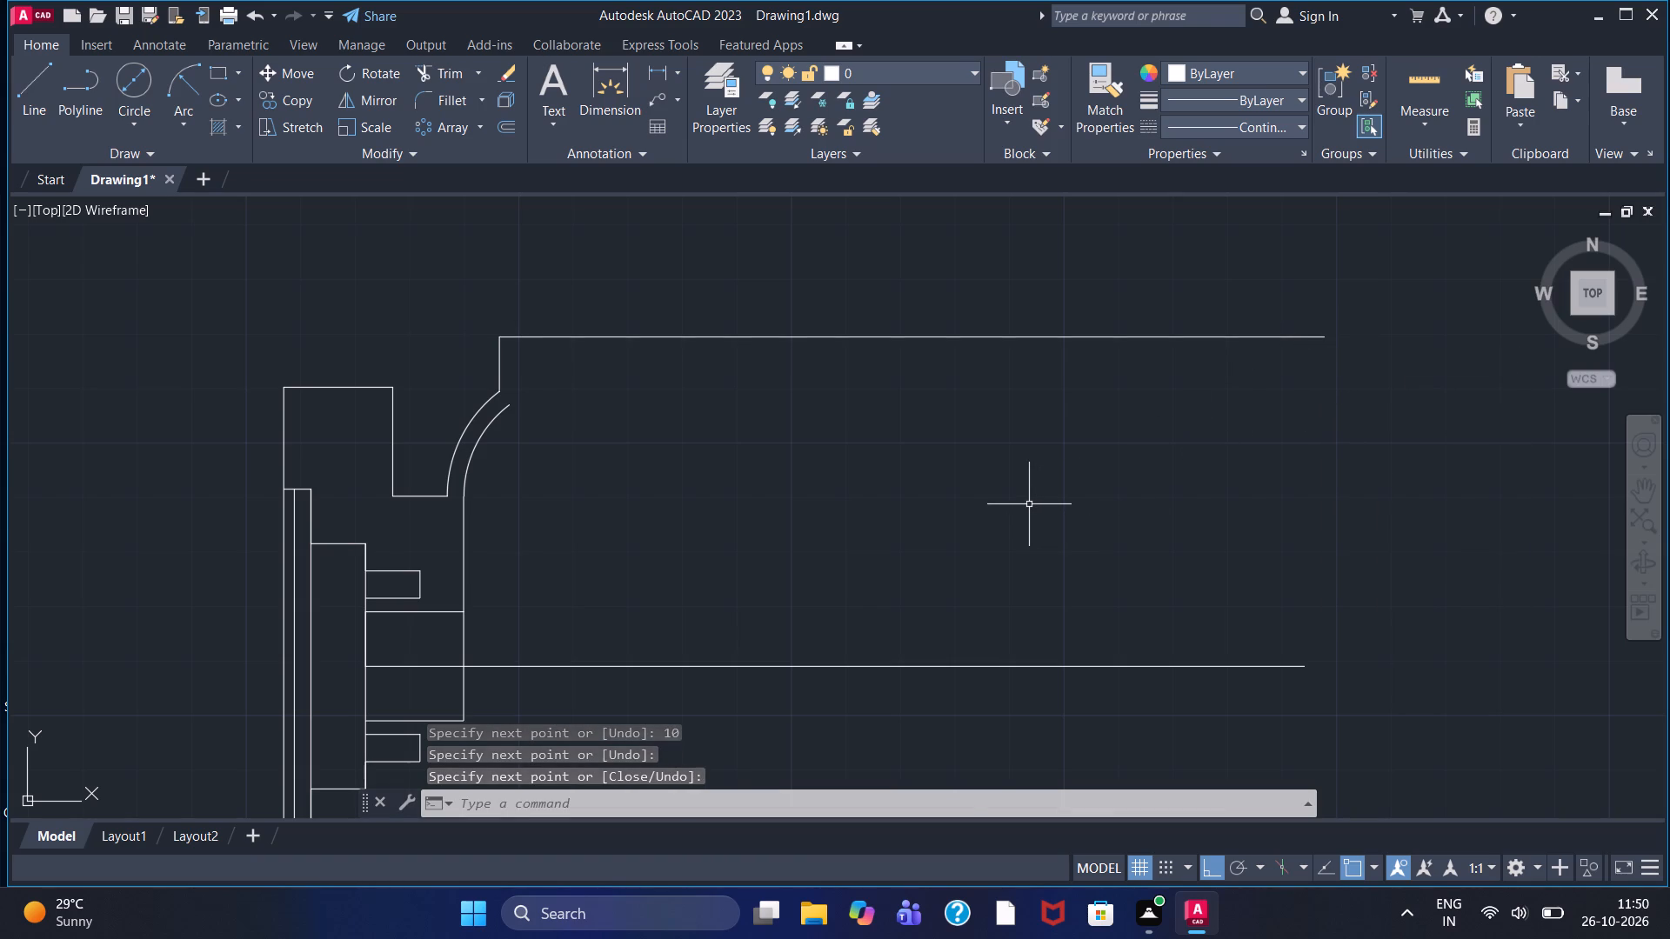
Draw a line from the long top line's starting corner, 10 units rightward along it and 5 units down.
left_click(28, 84)
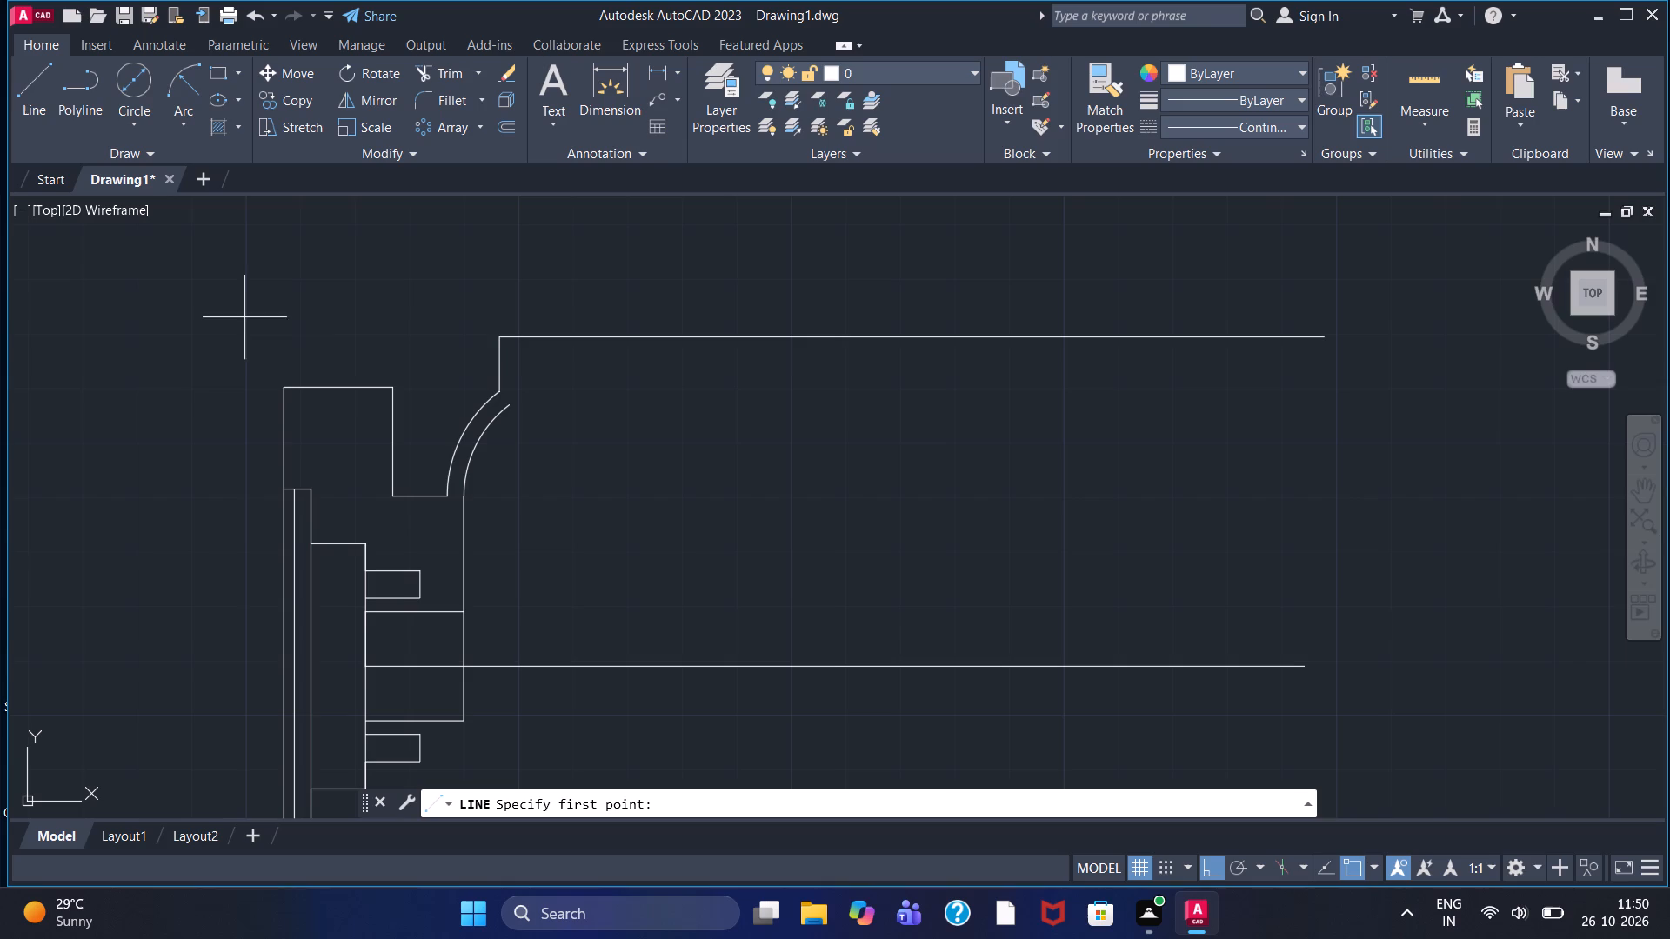
left_click(503, 338)
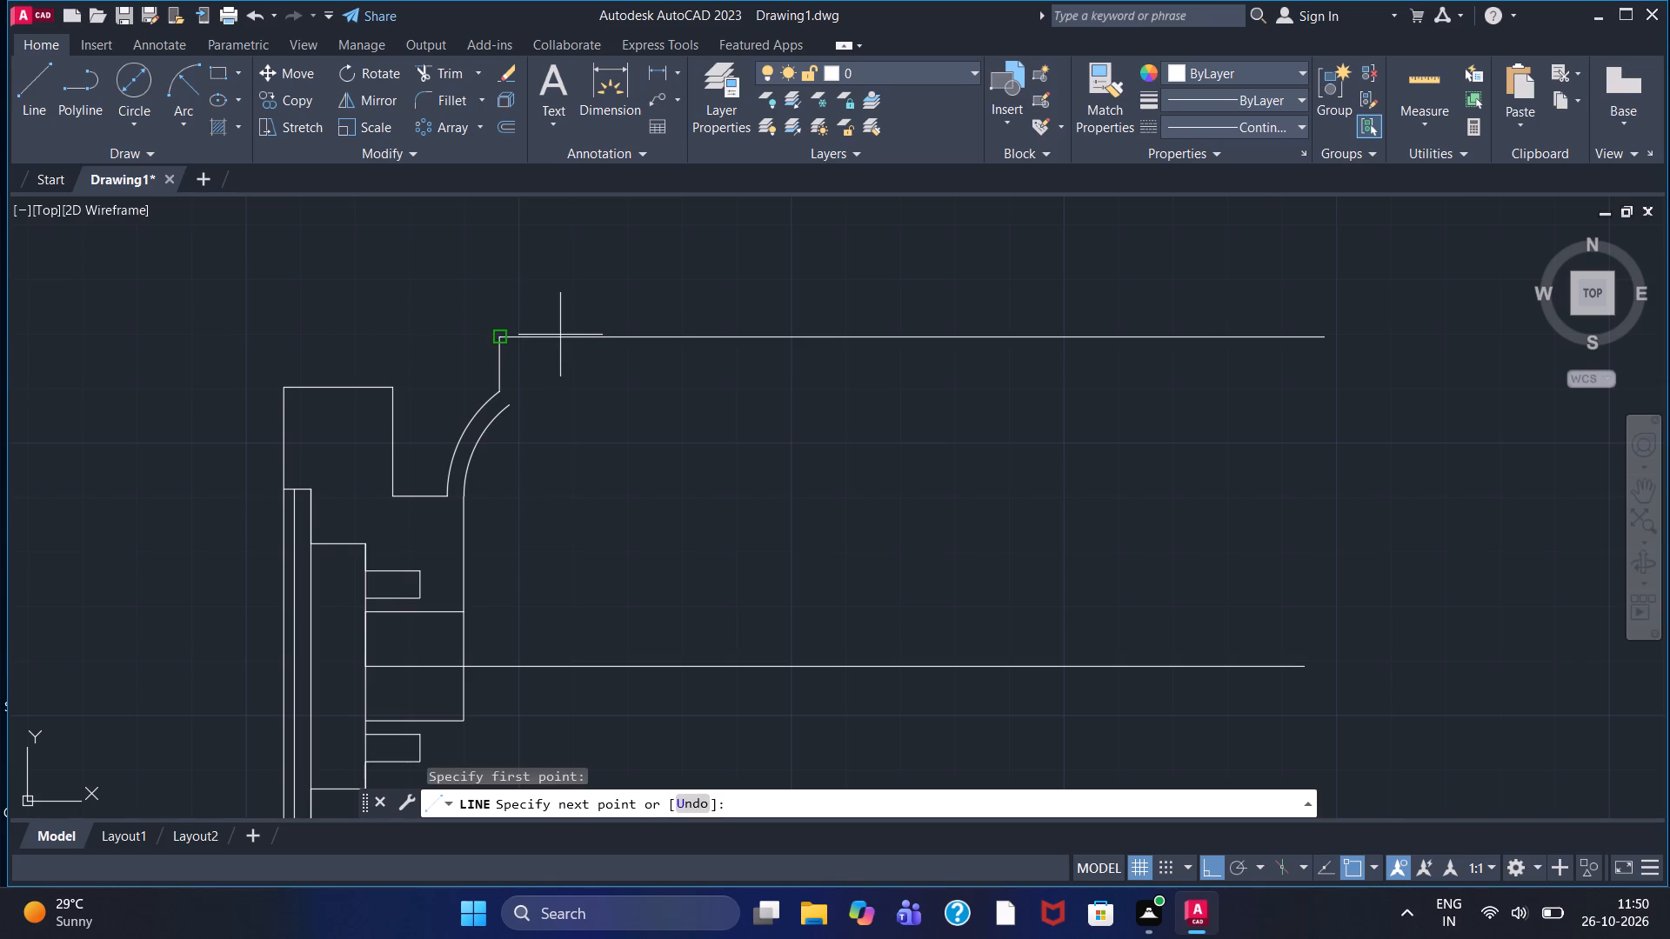
type("10")
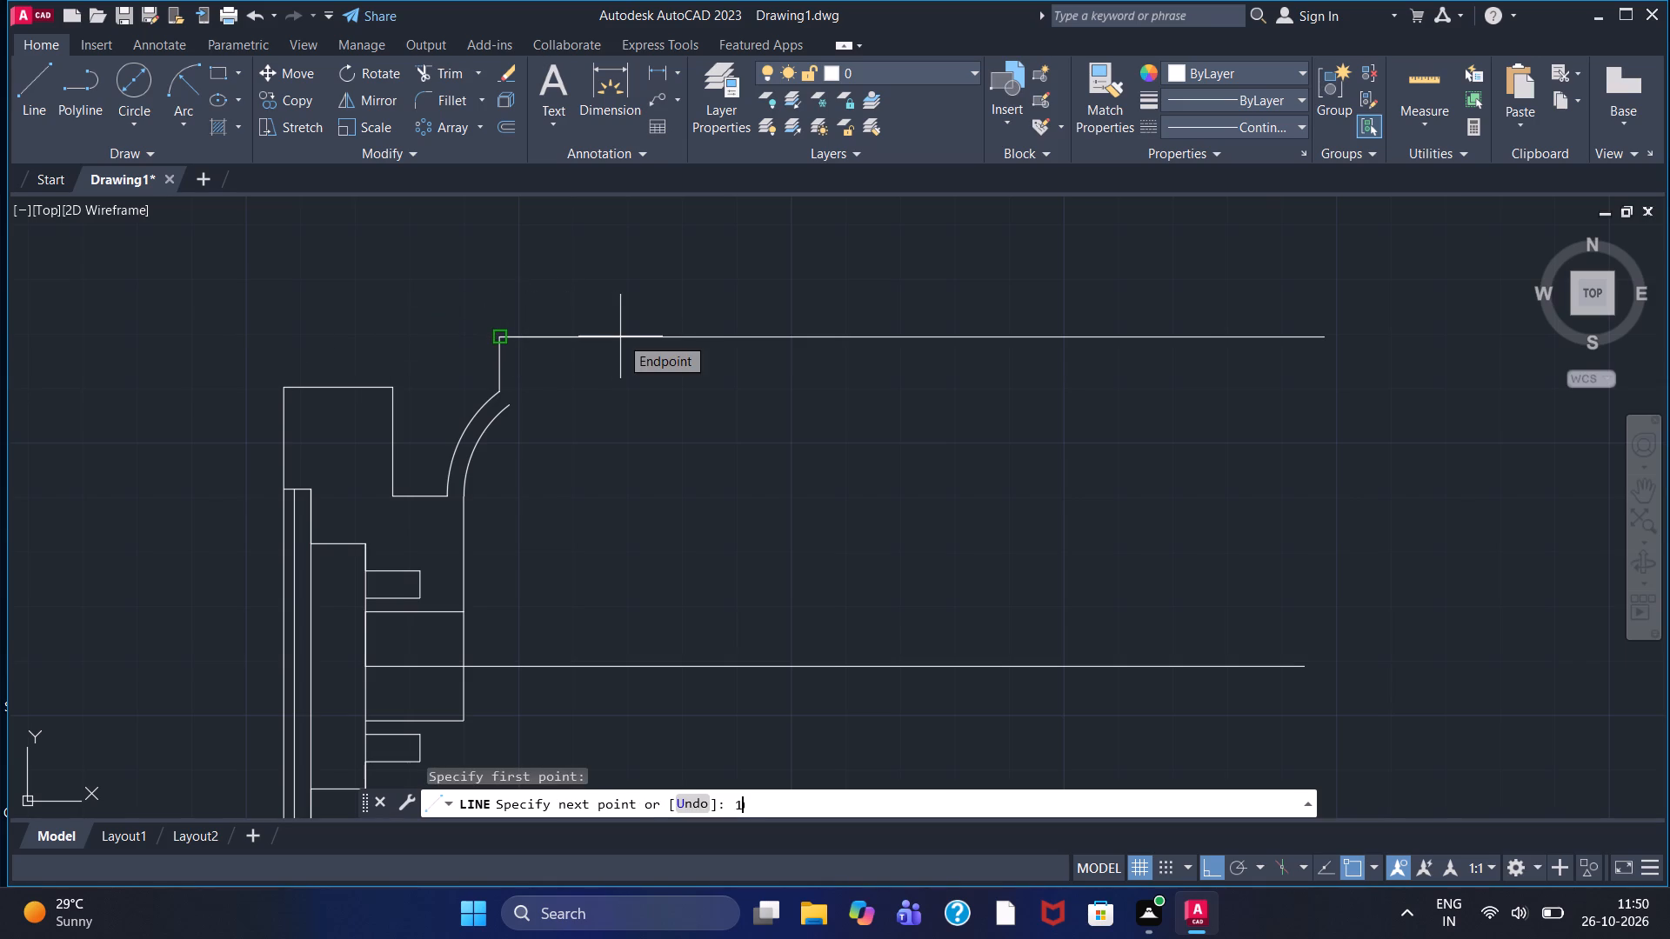
key("Return")
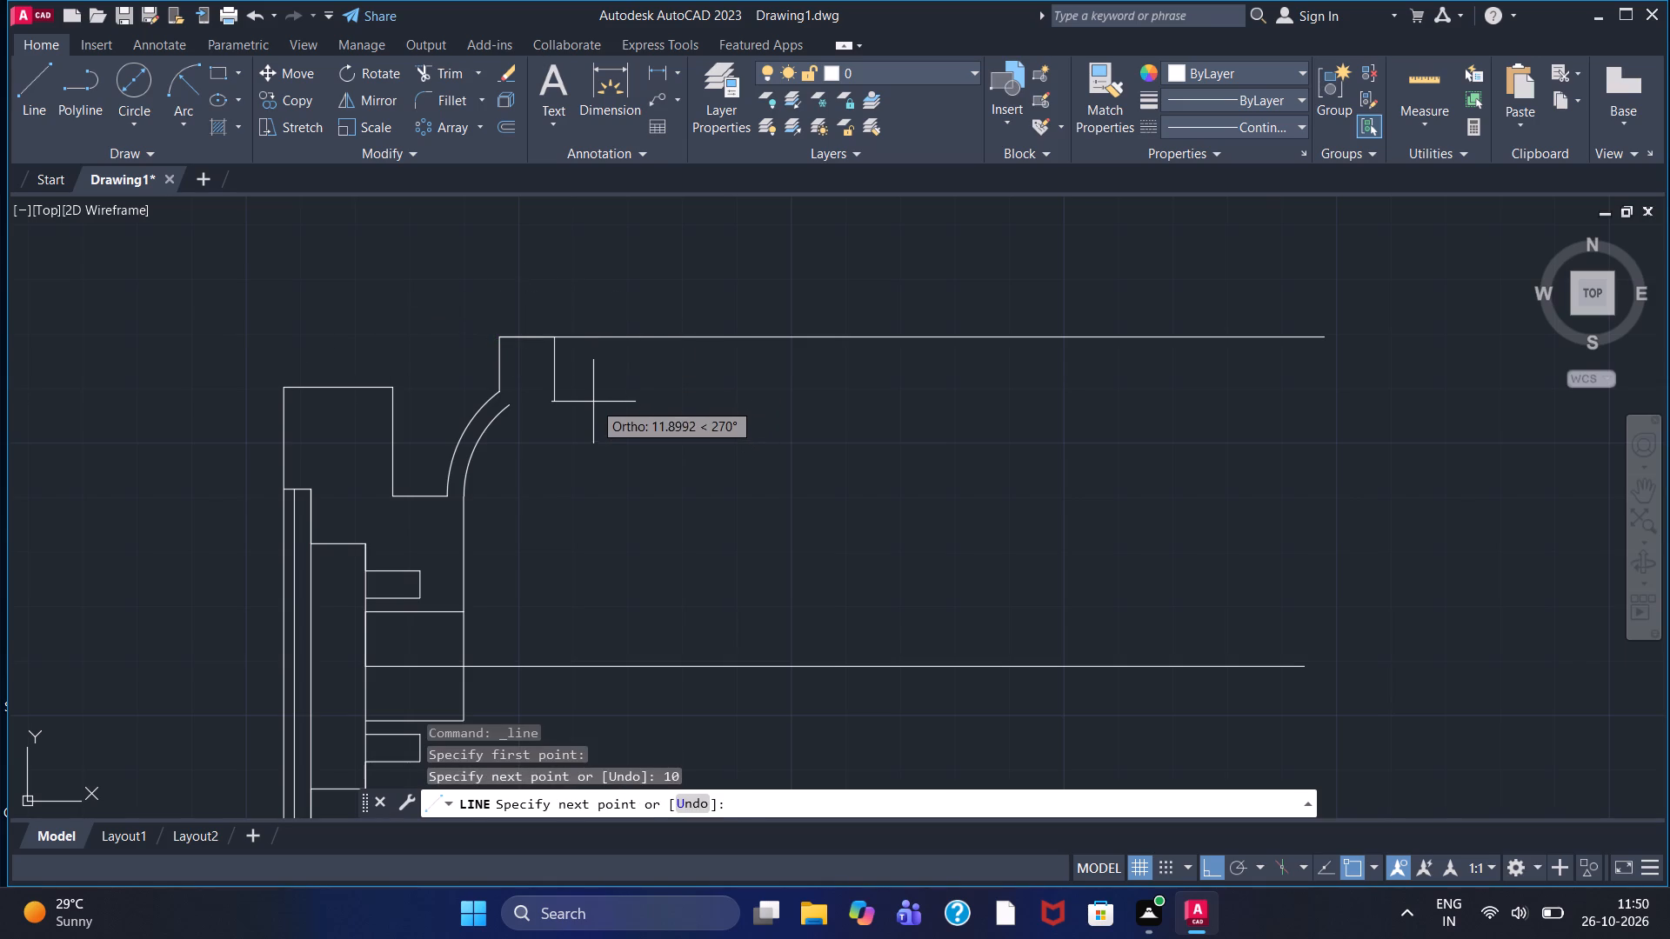
key("5")
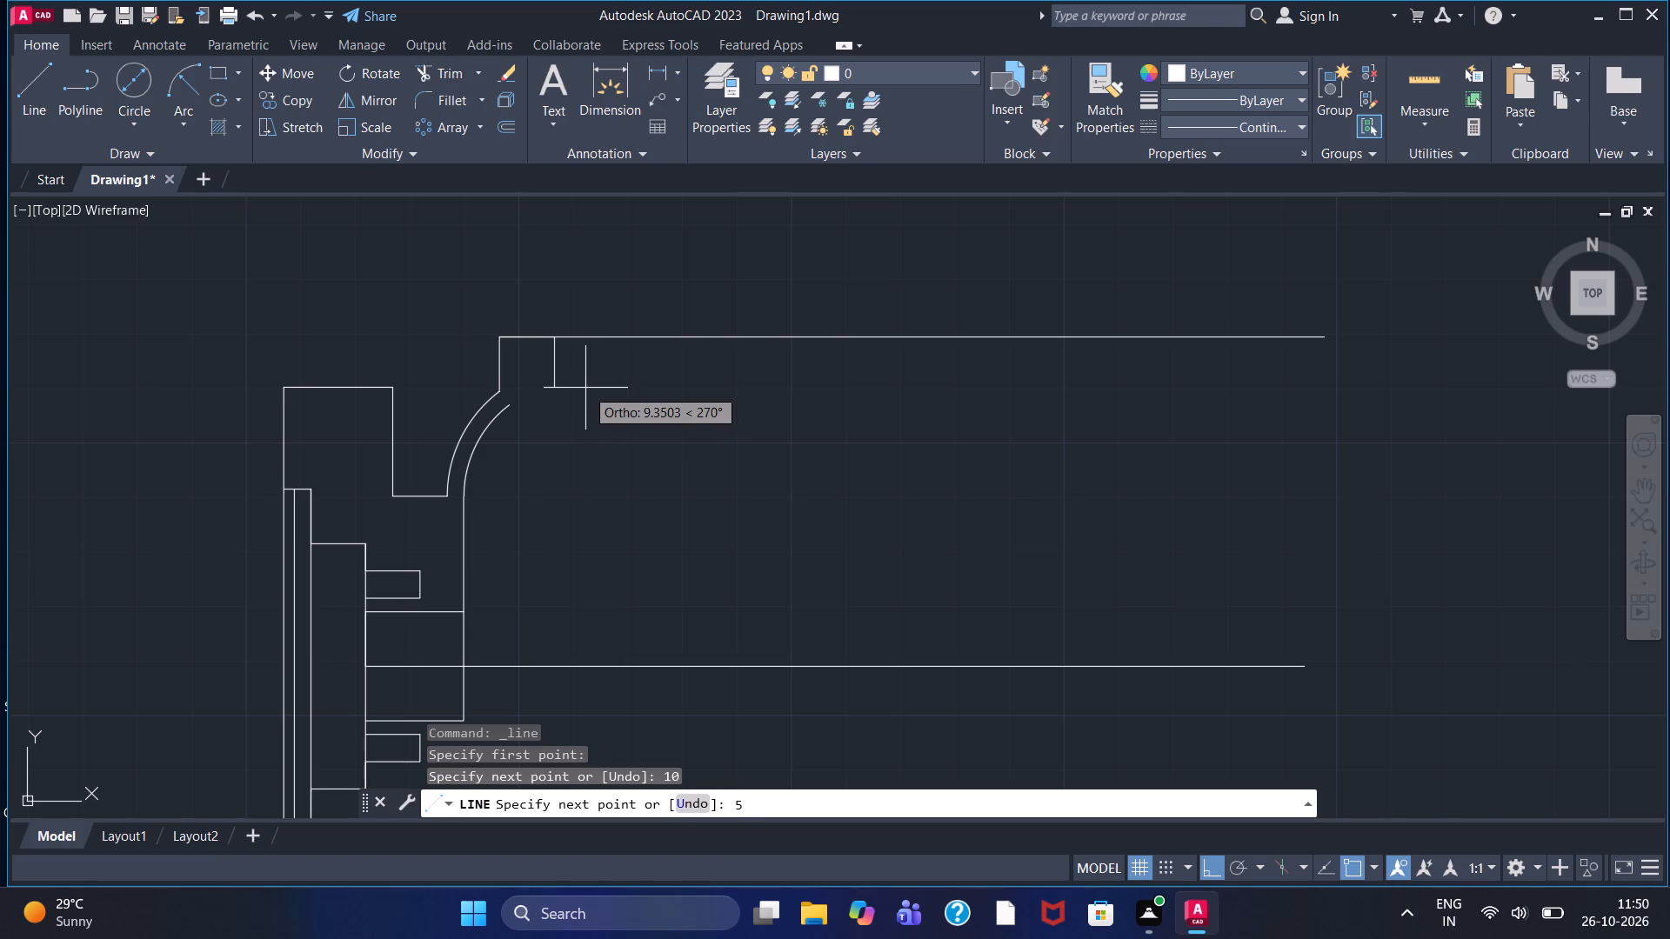
key("Return")
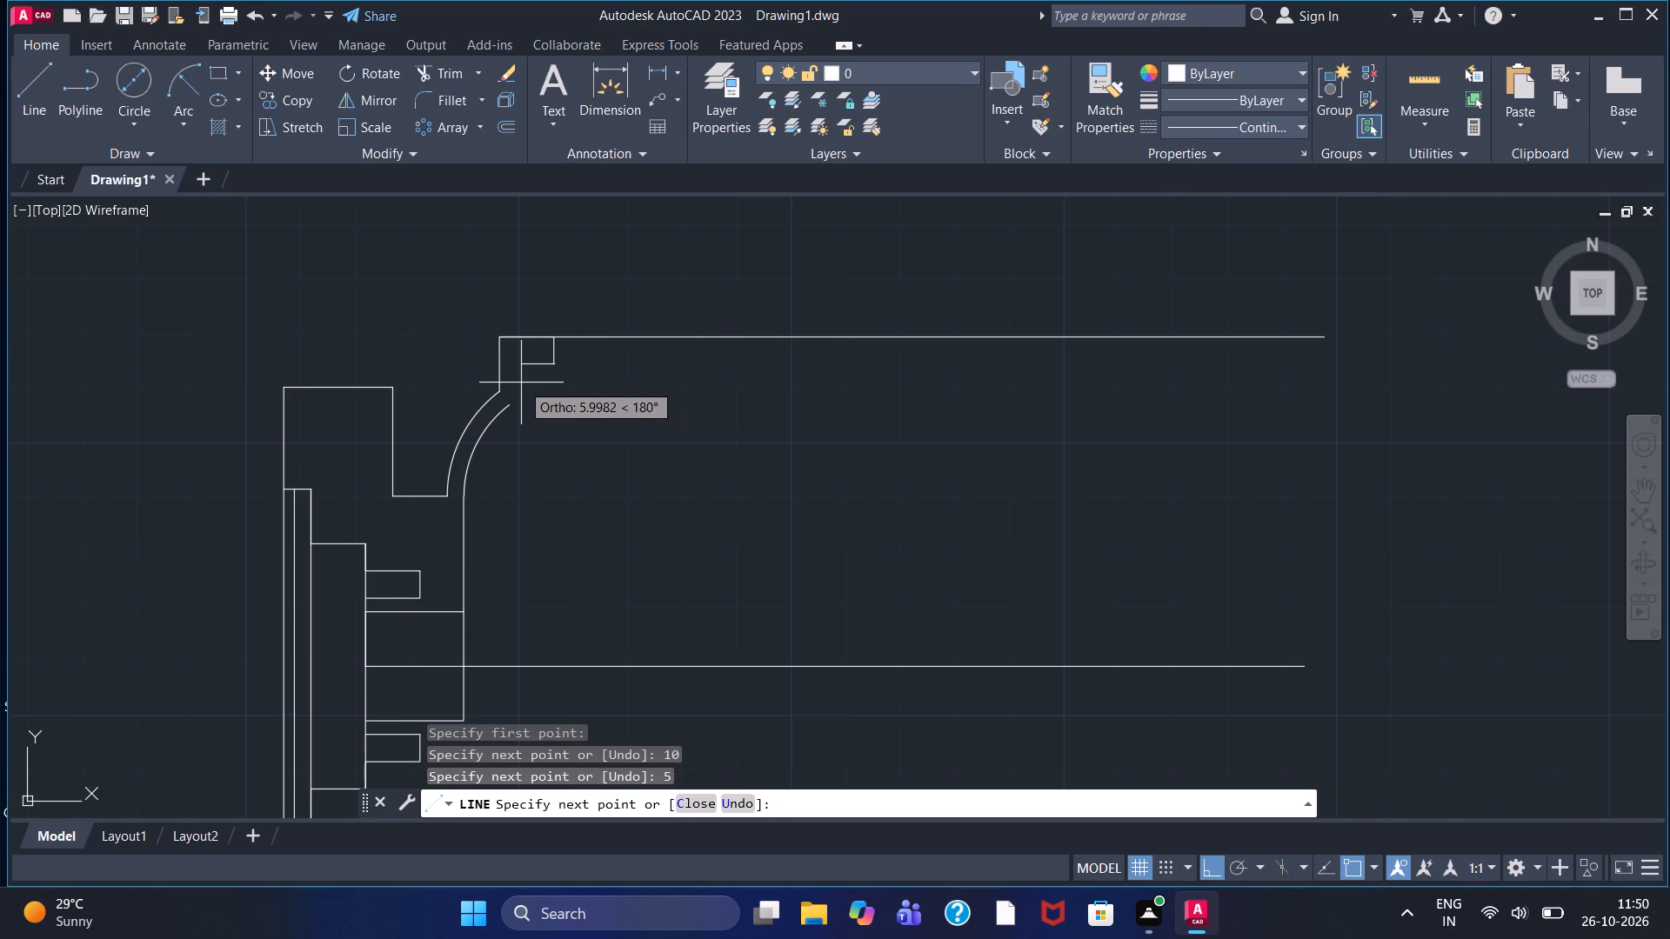
right_click(611, 377)
left_click(641, 385)
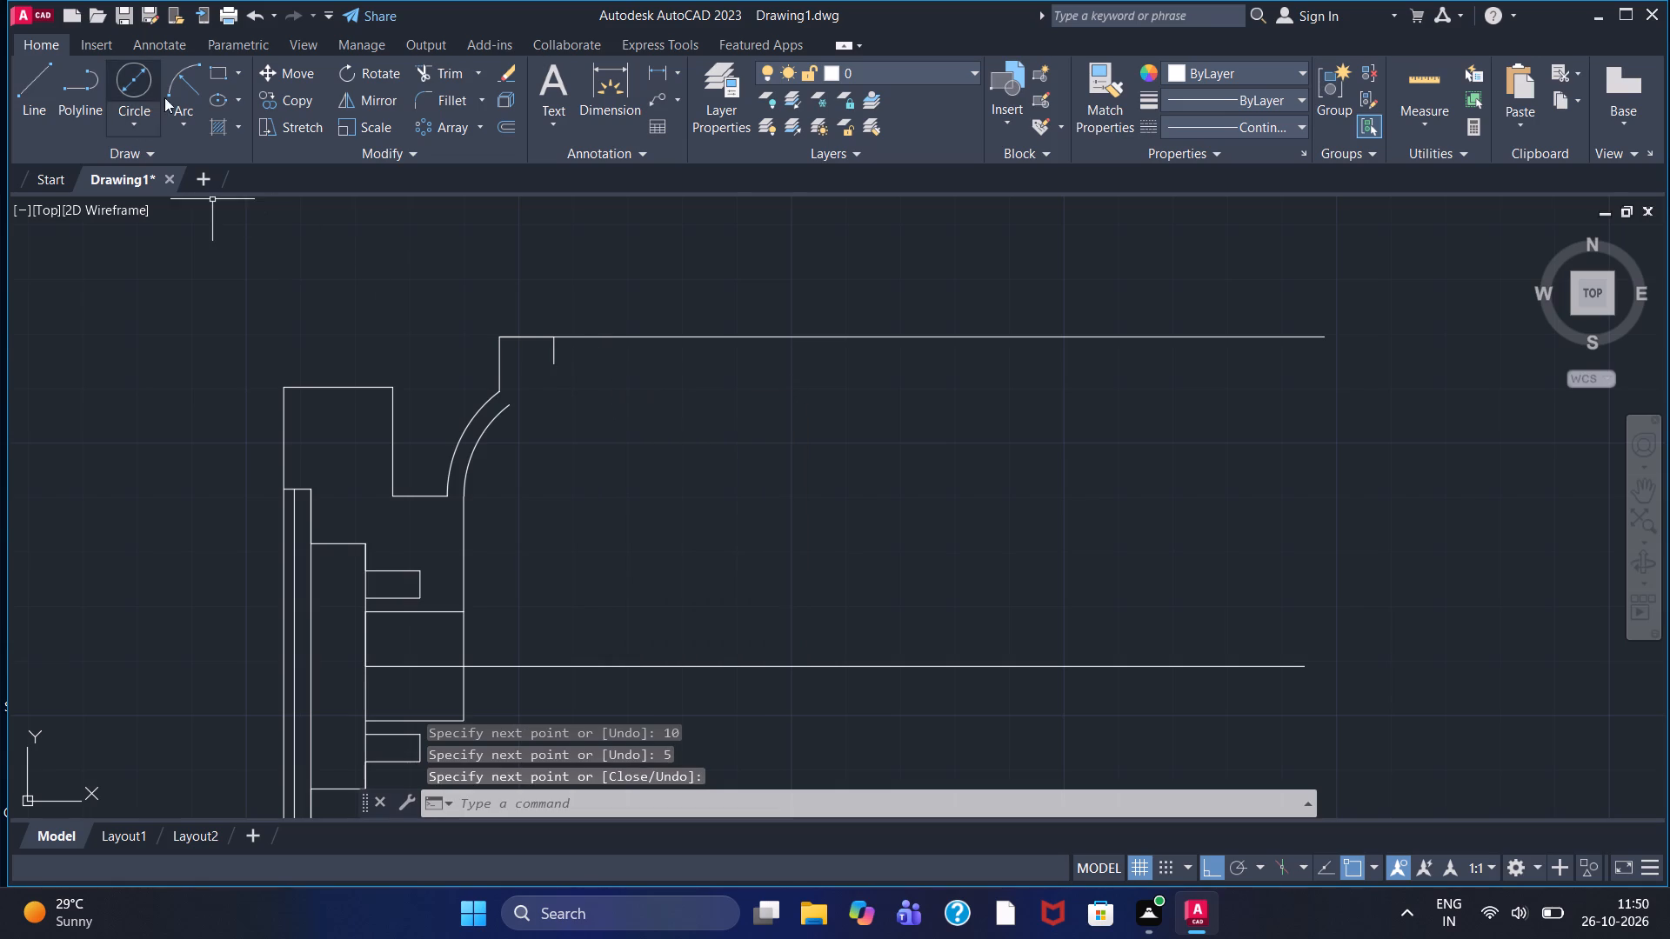
Draw a start-end-radius arc from the lower end of the 5-unit line to the inner arc's upper end.
left_click(184, 88)
left_click(553, 366)
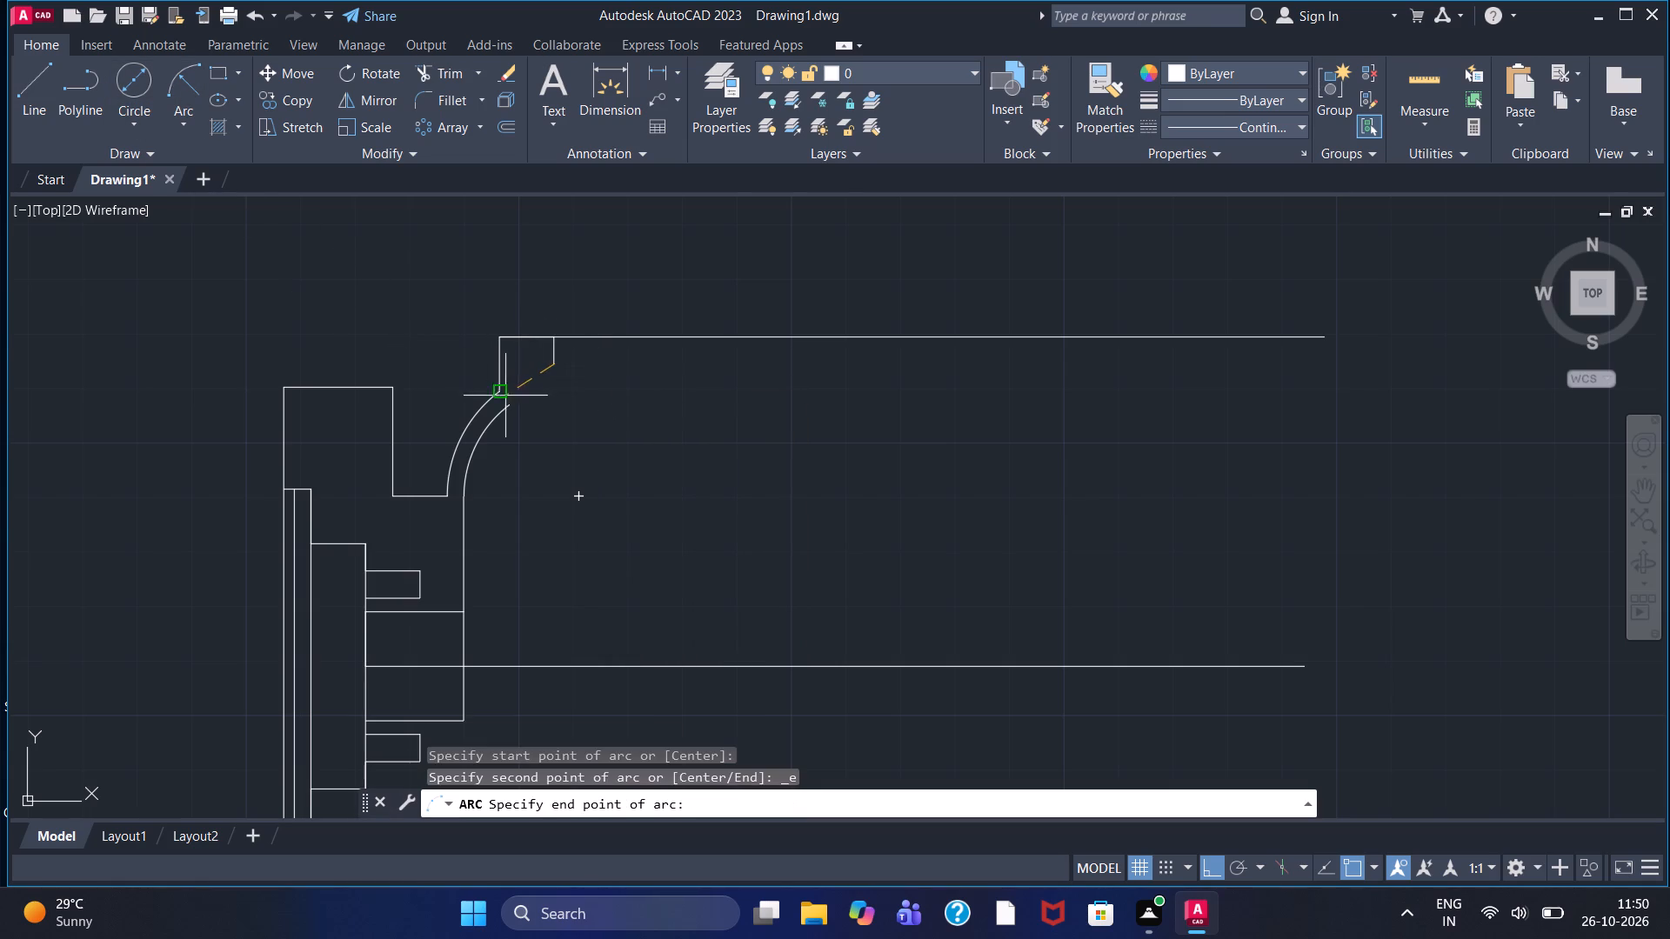
left_click(512, 402)
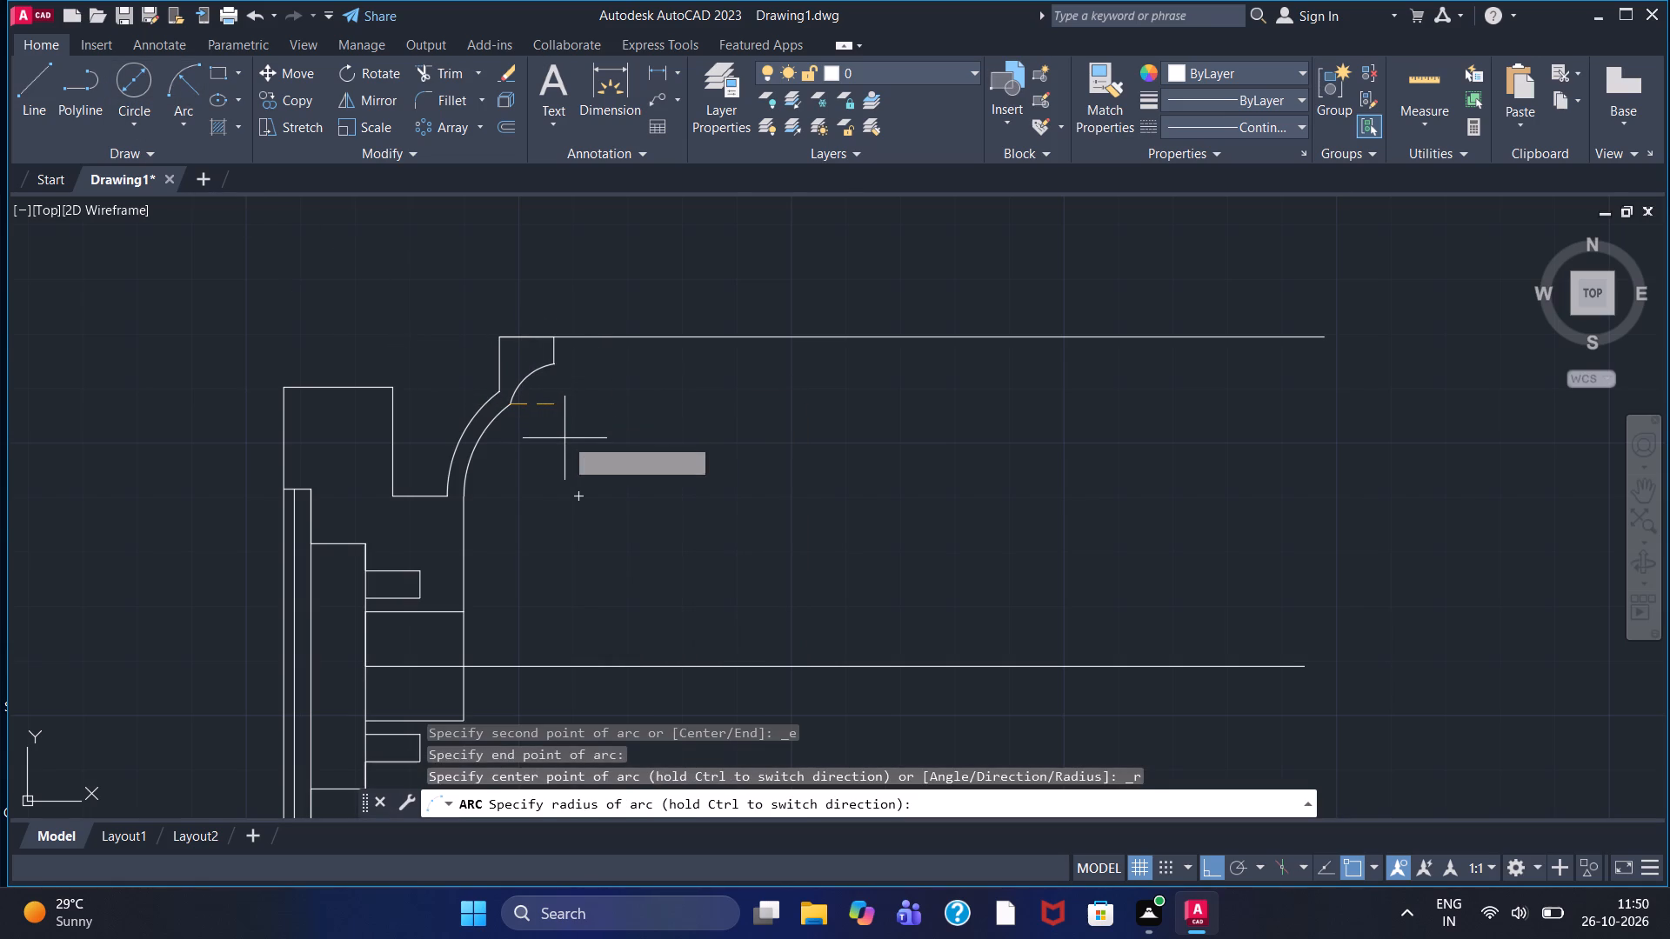
left_click(575, 444)
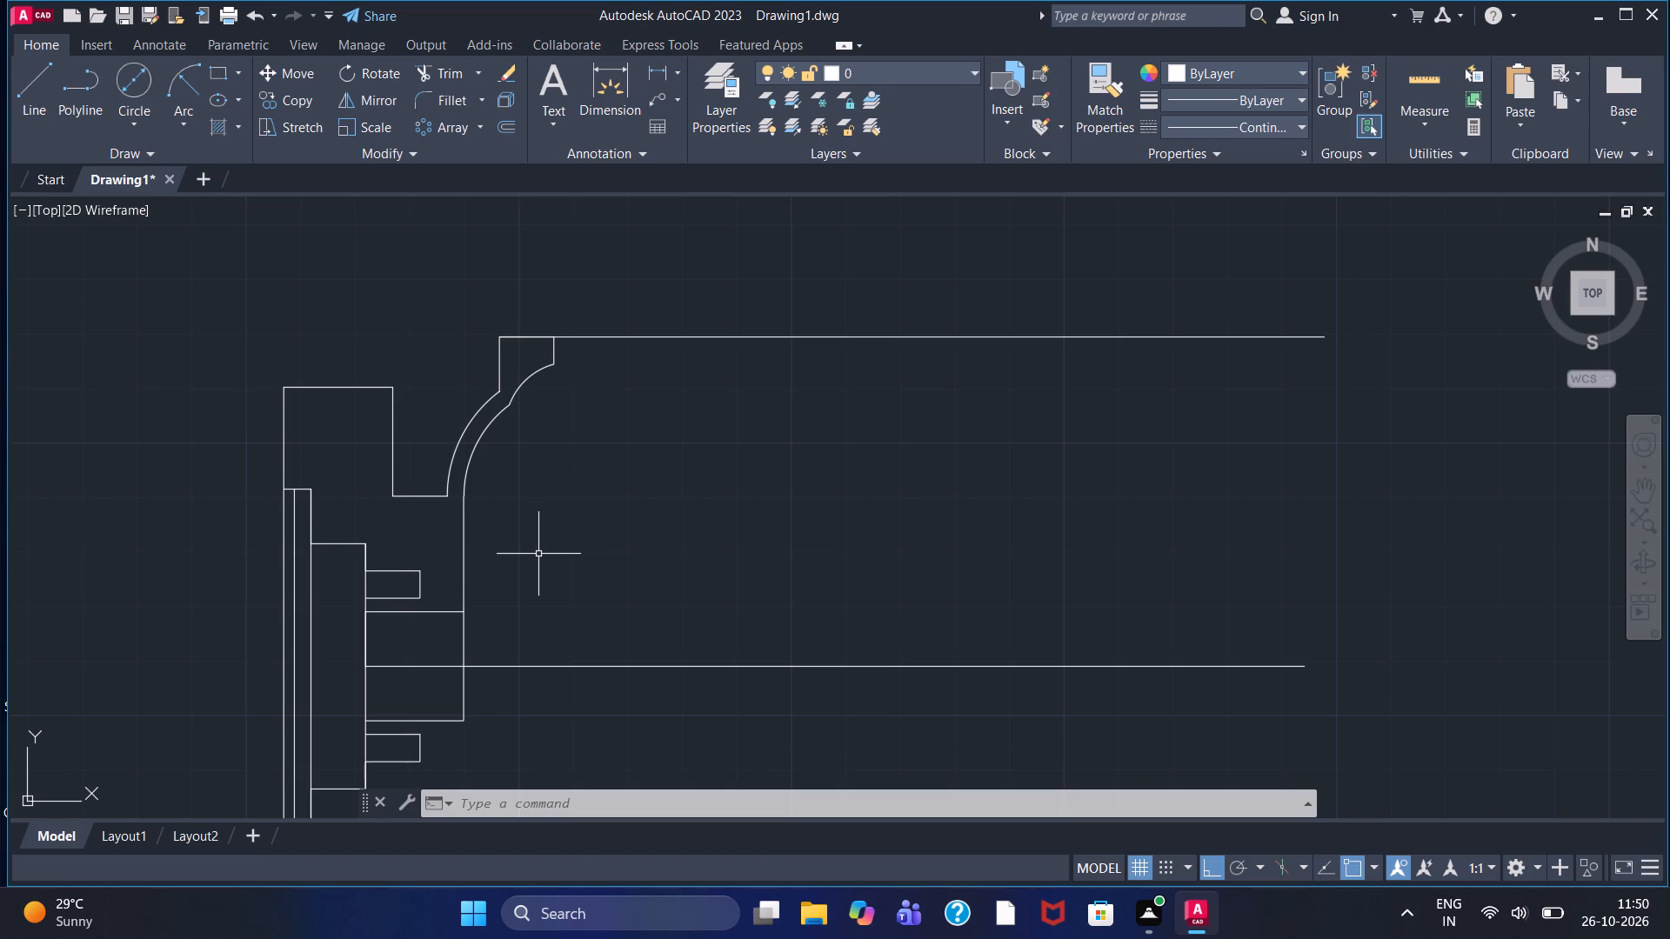
Draw a 15-unit horizontal line outward from the upper outer corner of the 18 by 20 rectangle.
middle_click_drag(516, 523, 467, 492)
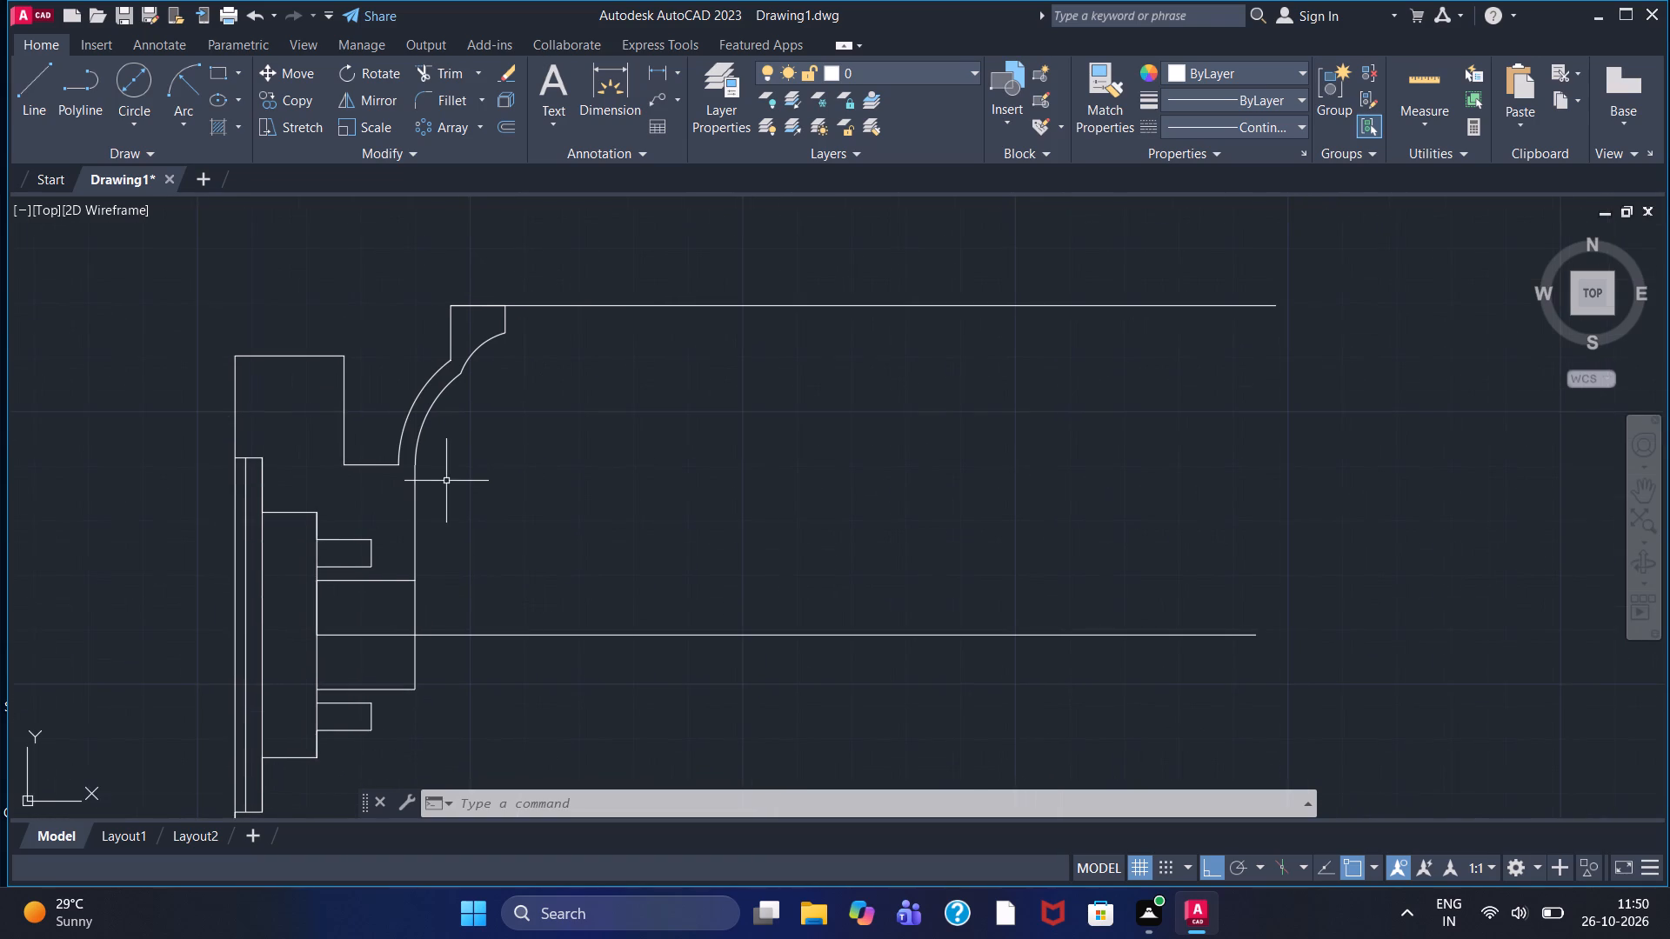
middle_click_drag(484, 494, 415, 446)
scroll(400, 430, "down", 1)
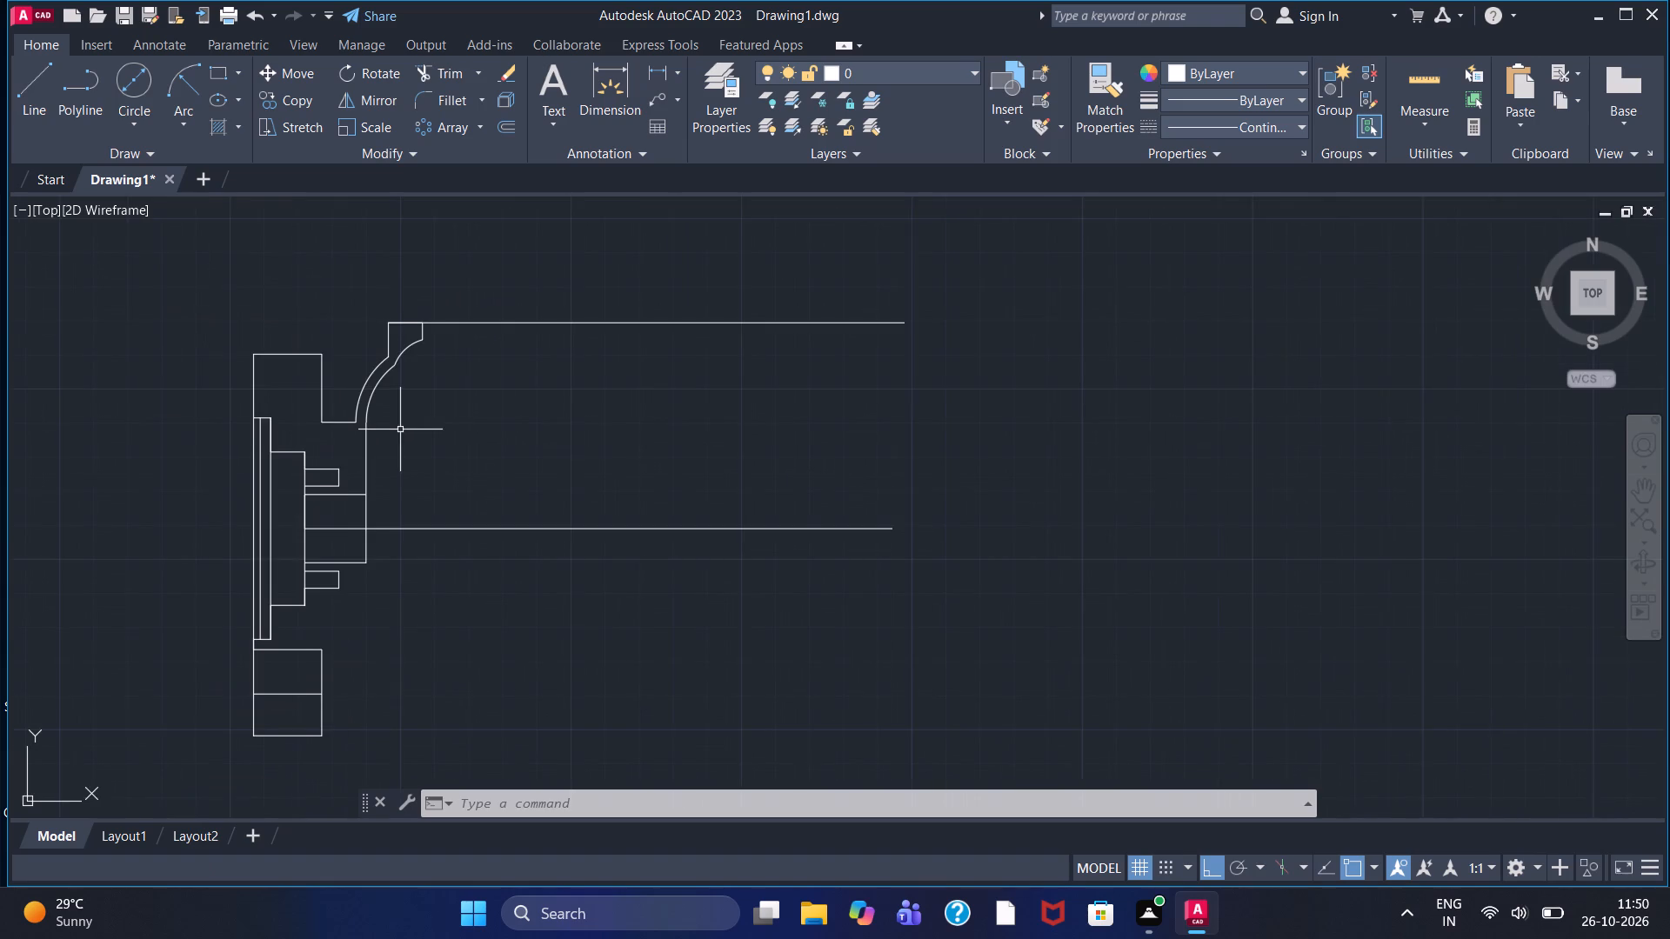
middle_click_drag(401, 430, 359, 411)
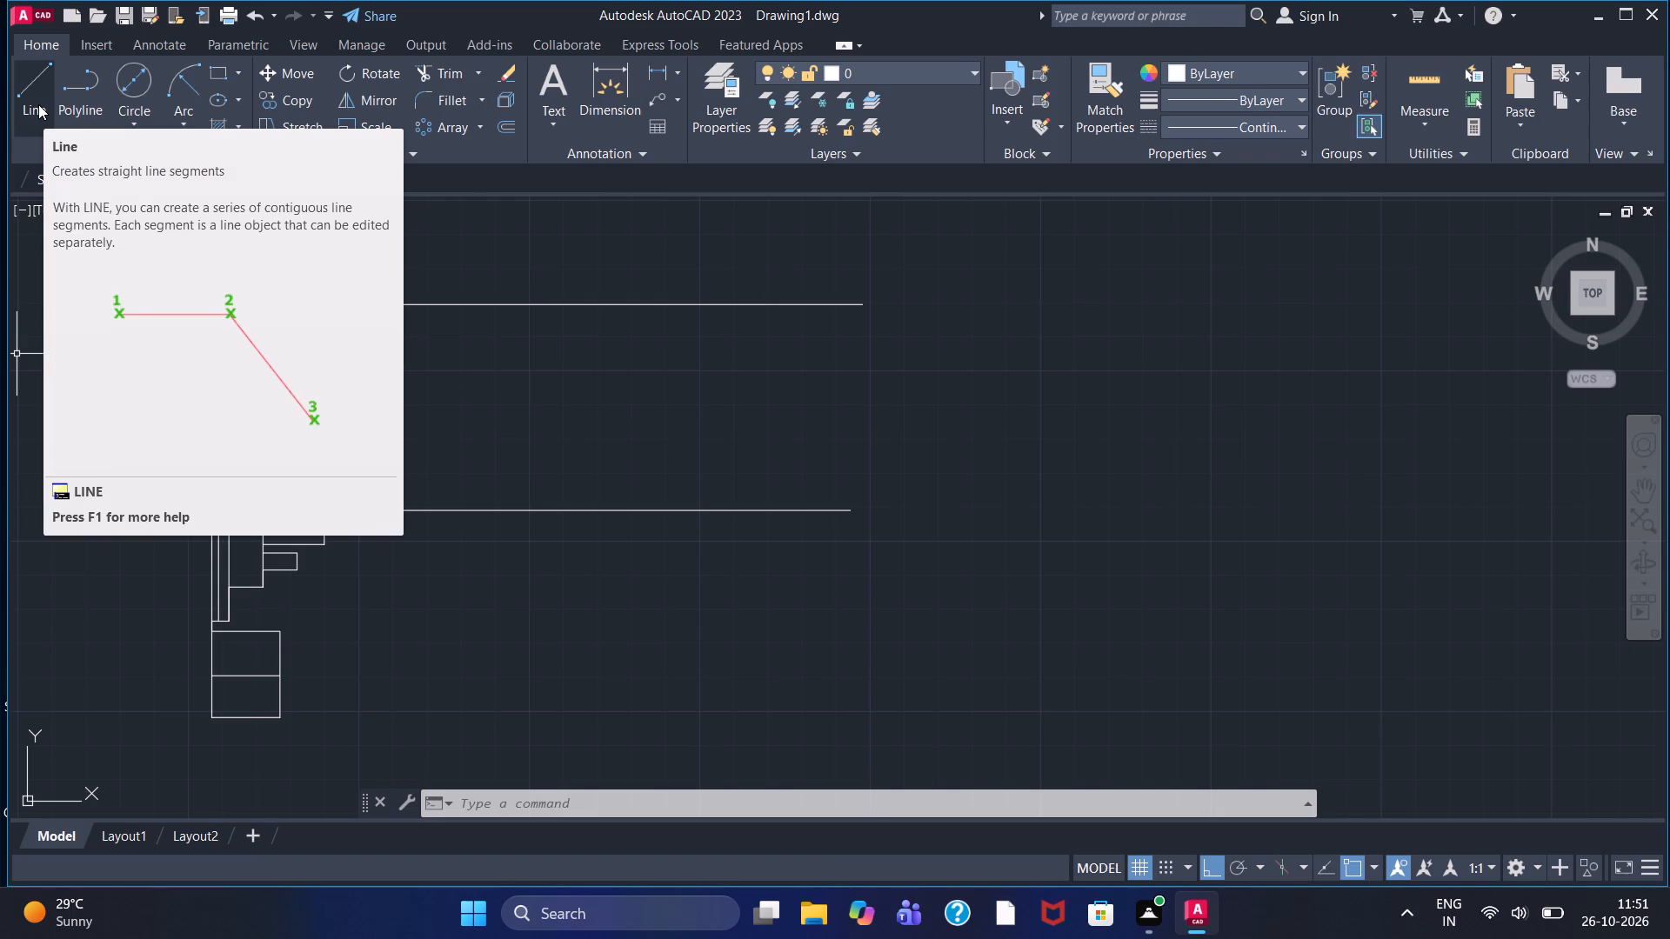
left_click(35, 109)
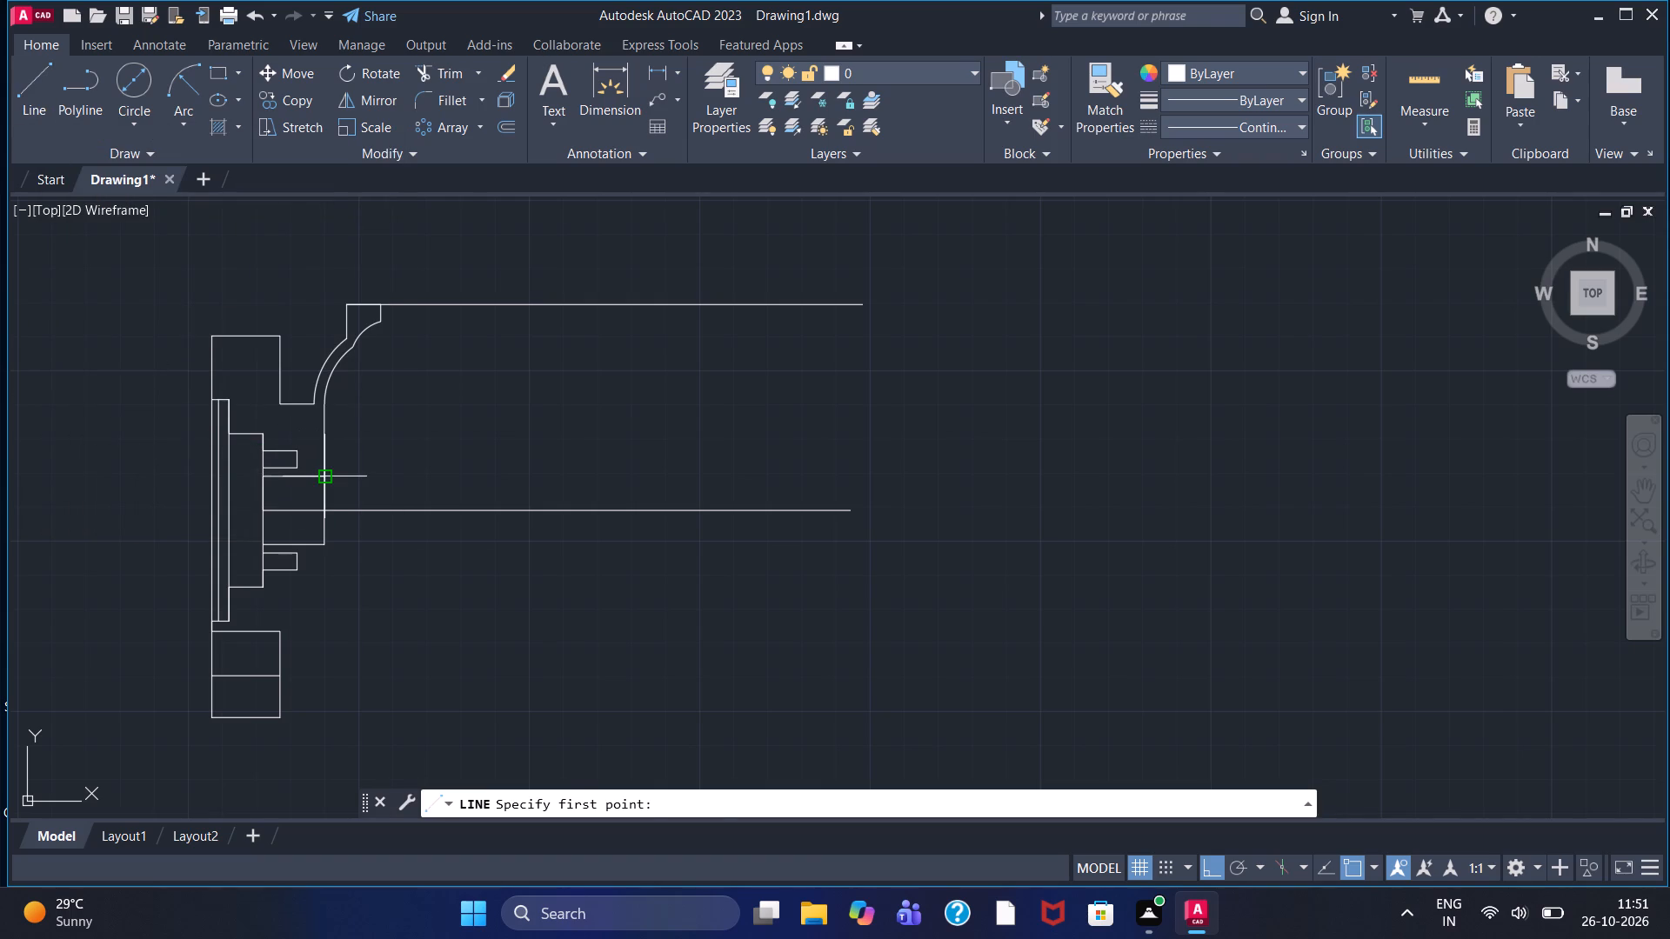
left_click(319, 473)
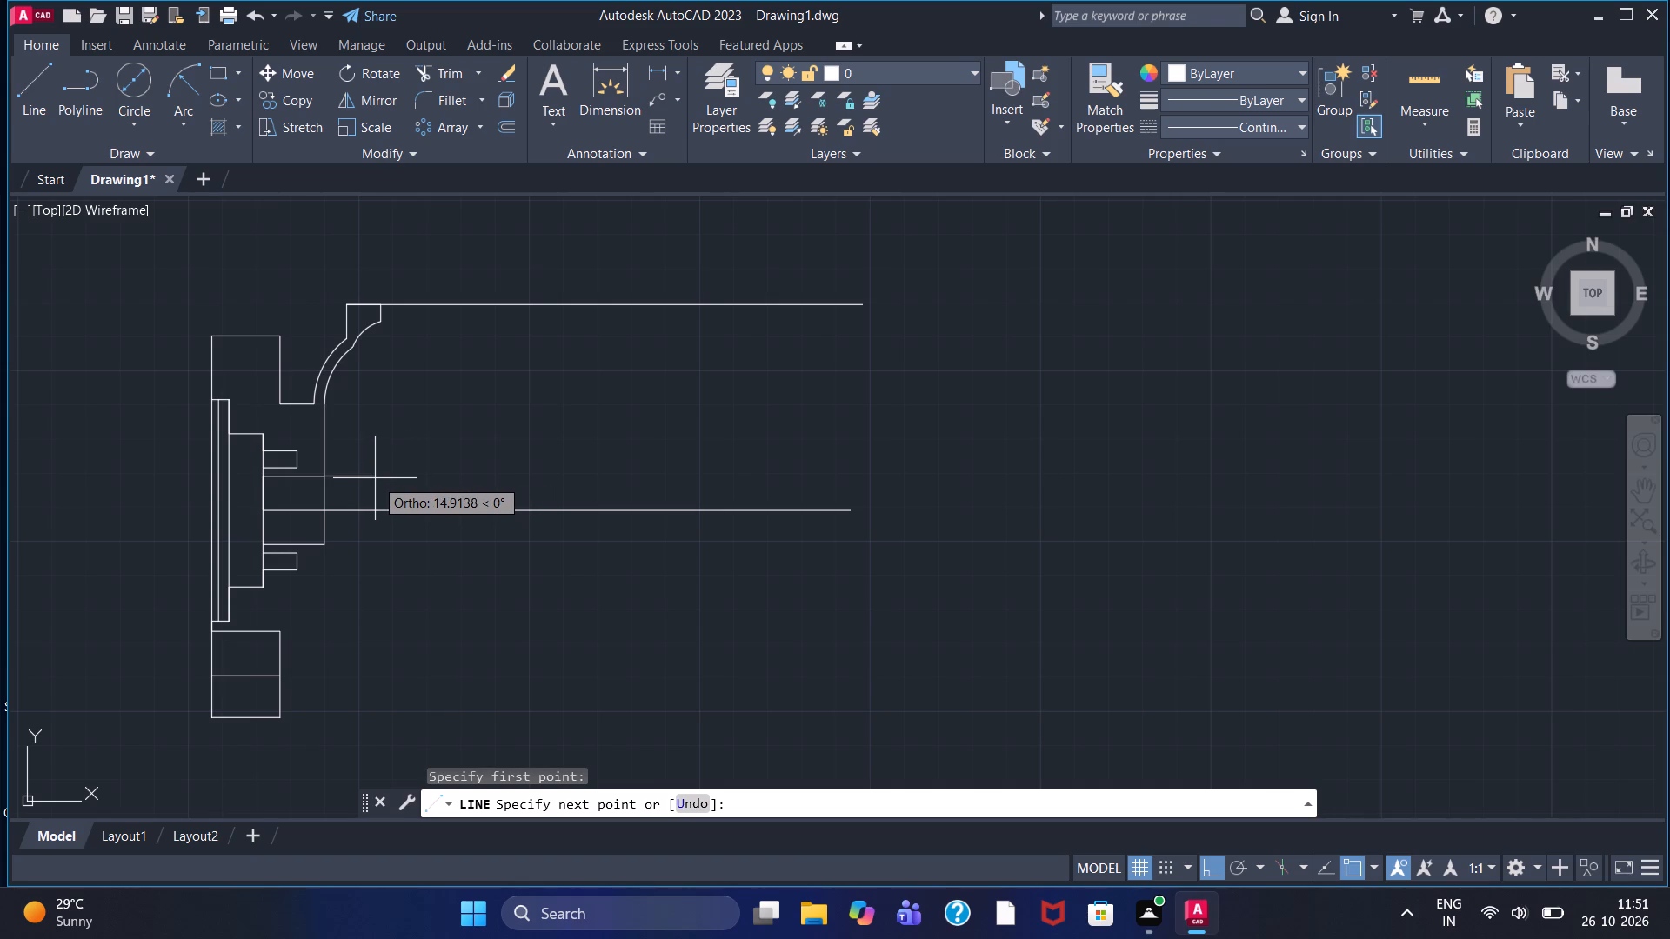
type("15")
key("Return")
right_click(442, 417)
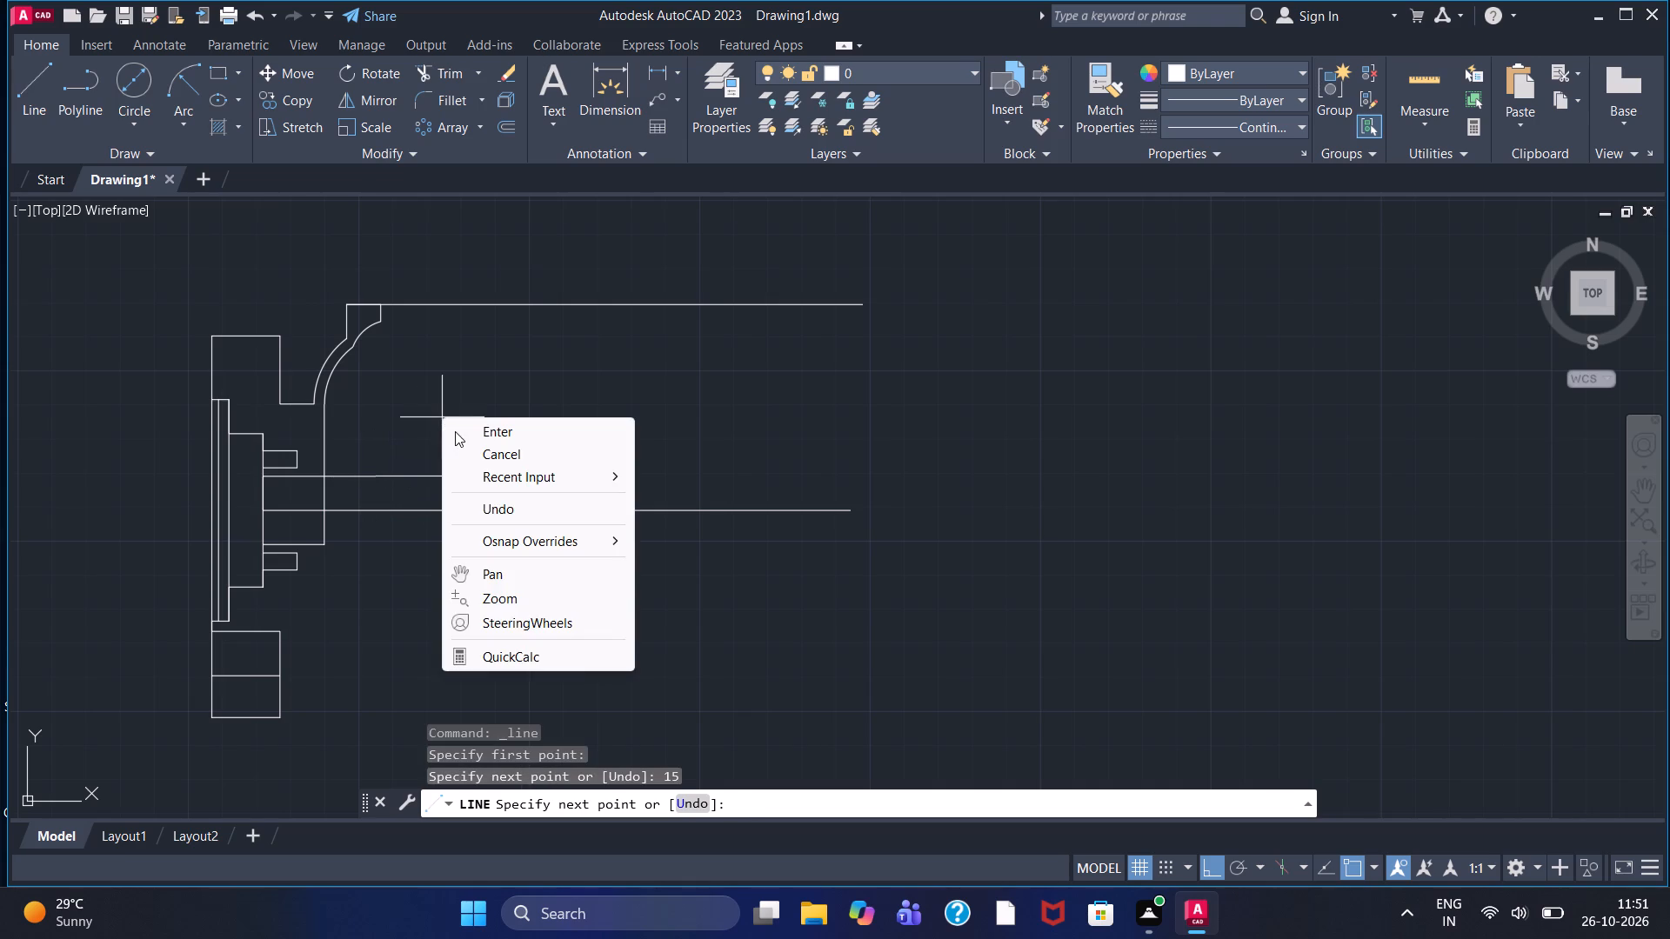
left_click(455, 431)
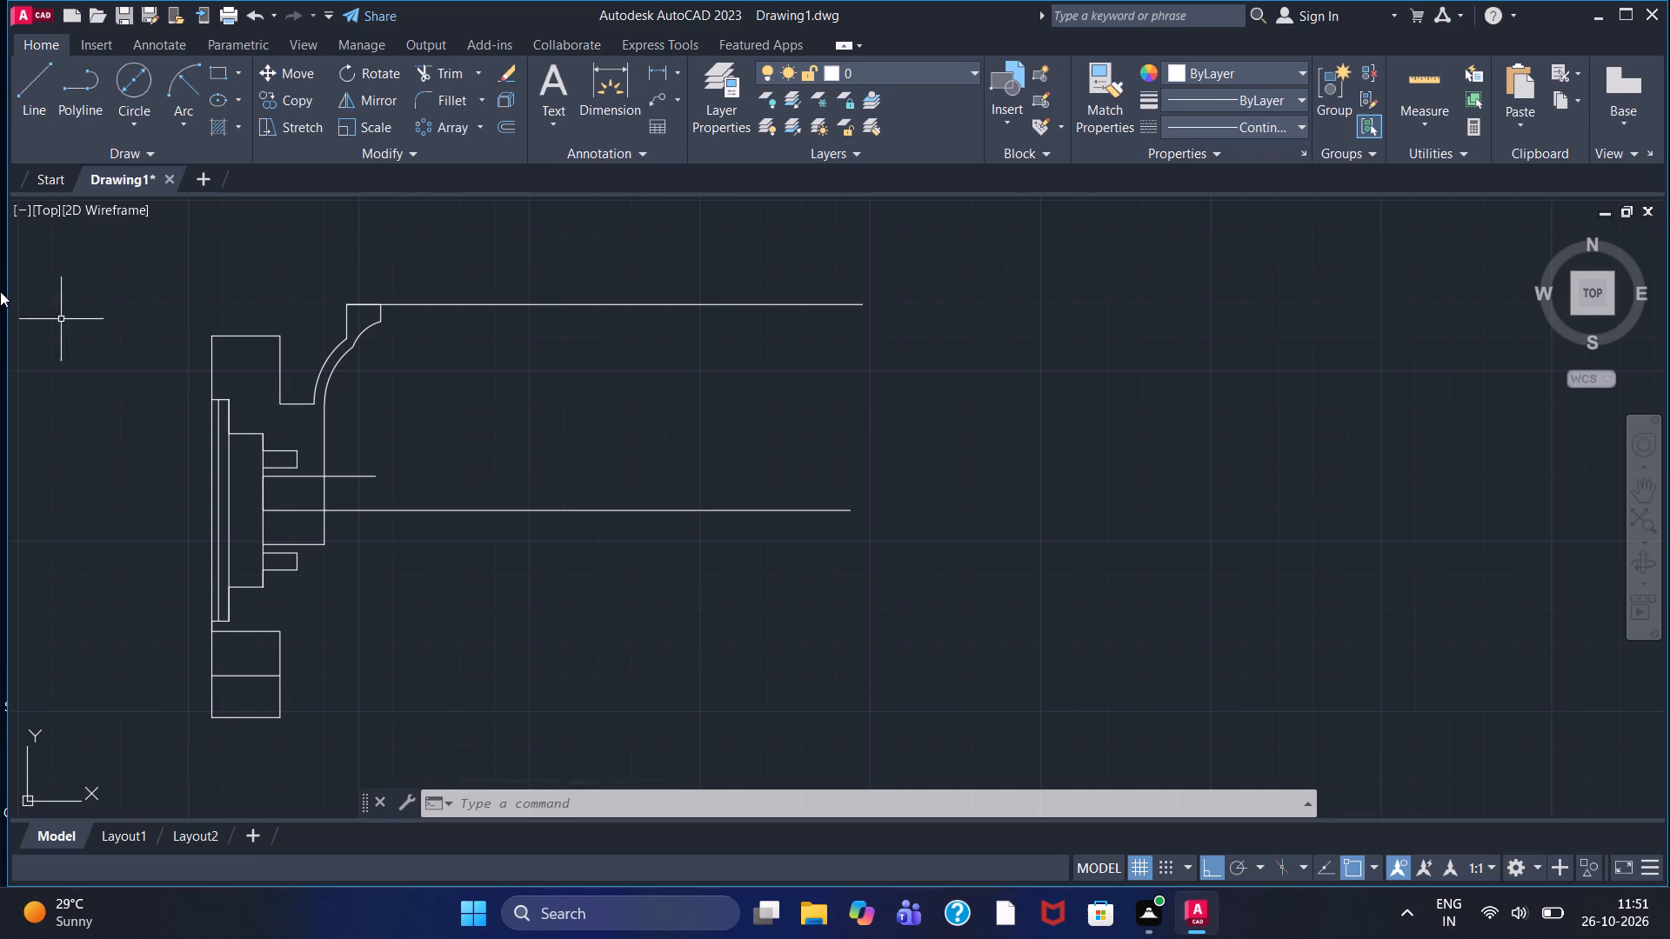
Draw a line 30 units along the long top line from its starting corner and about 42 units down.
left_click_drag(22, 97, 30, 97)
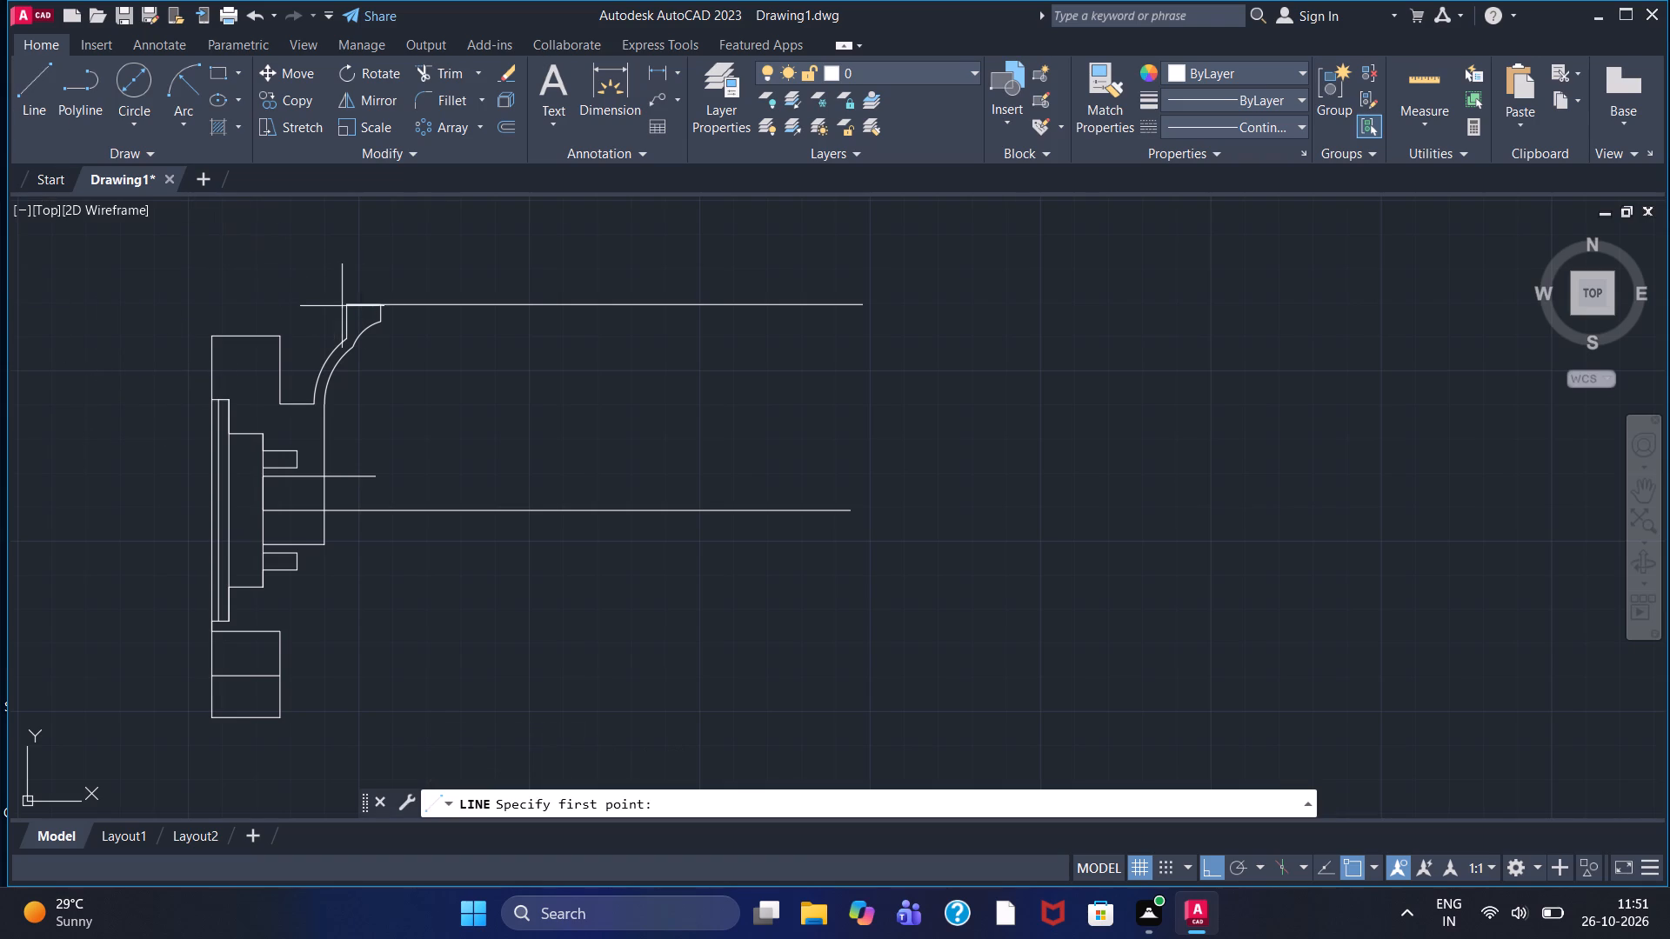
left_click_drag(343, 305, 355, 304)
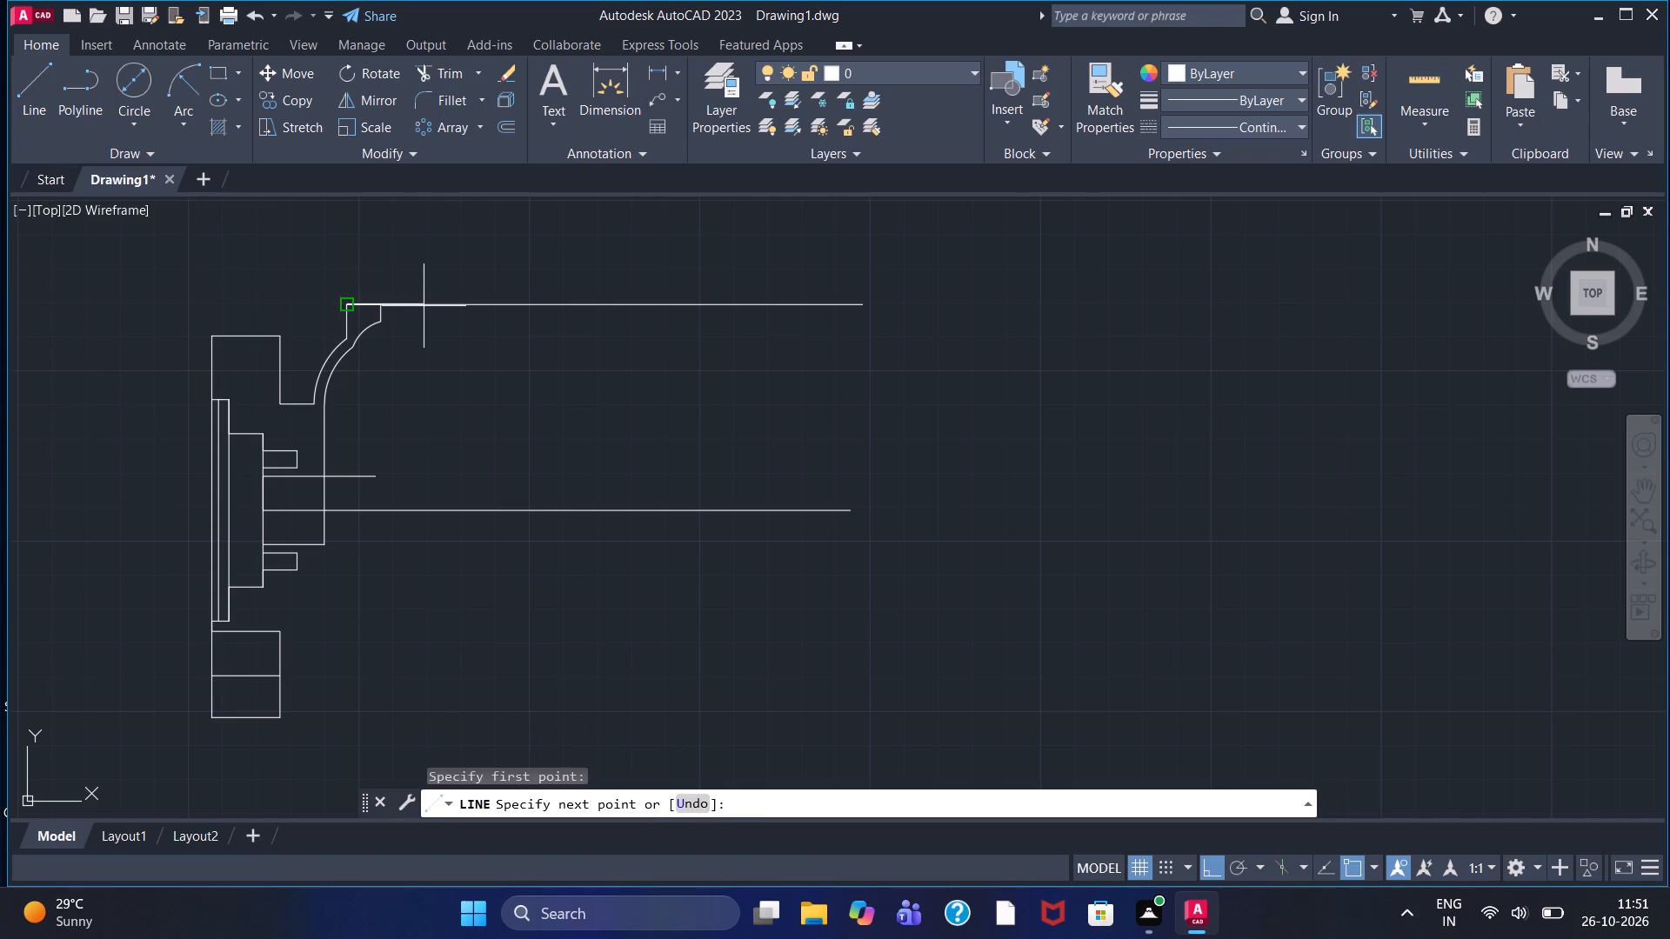
type("30")
key("Return")
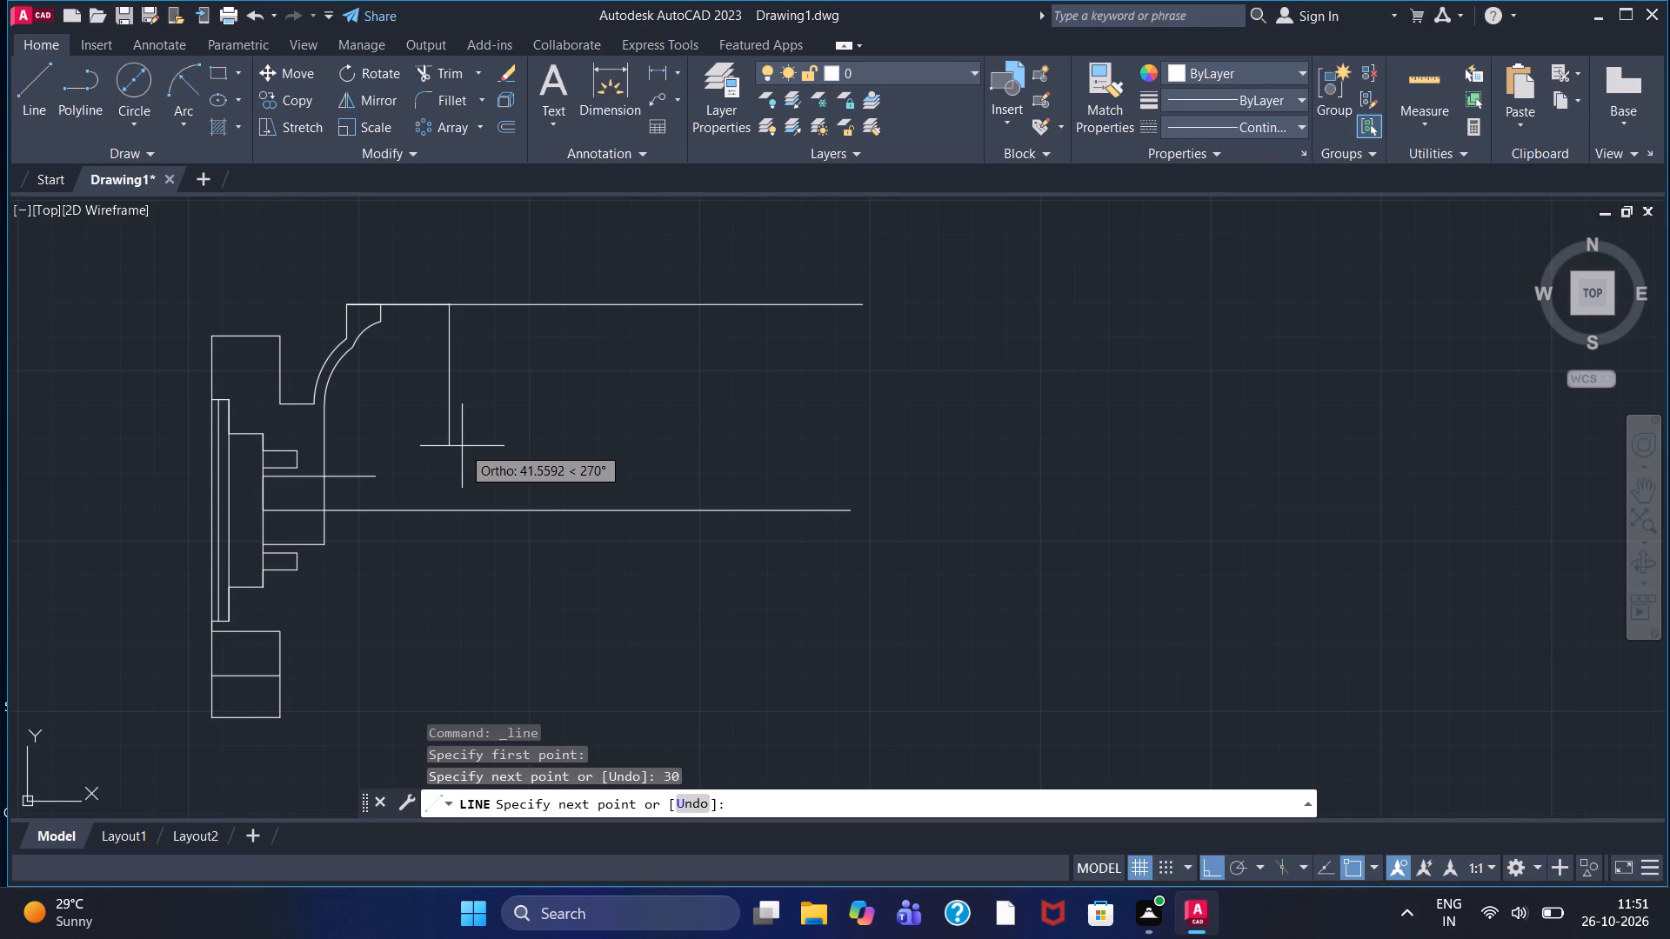
left_click(462, 446)
key("Escape")
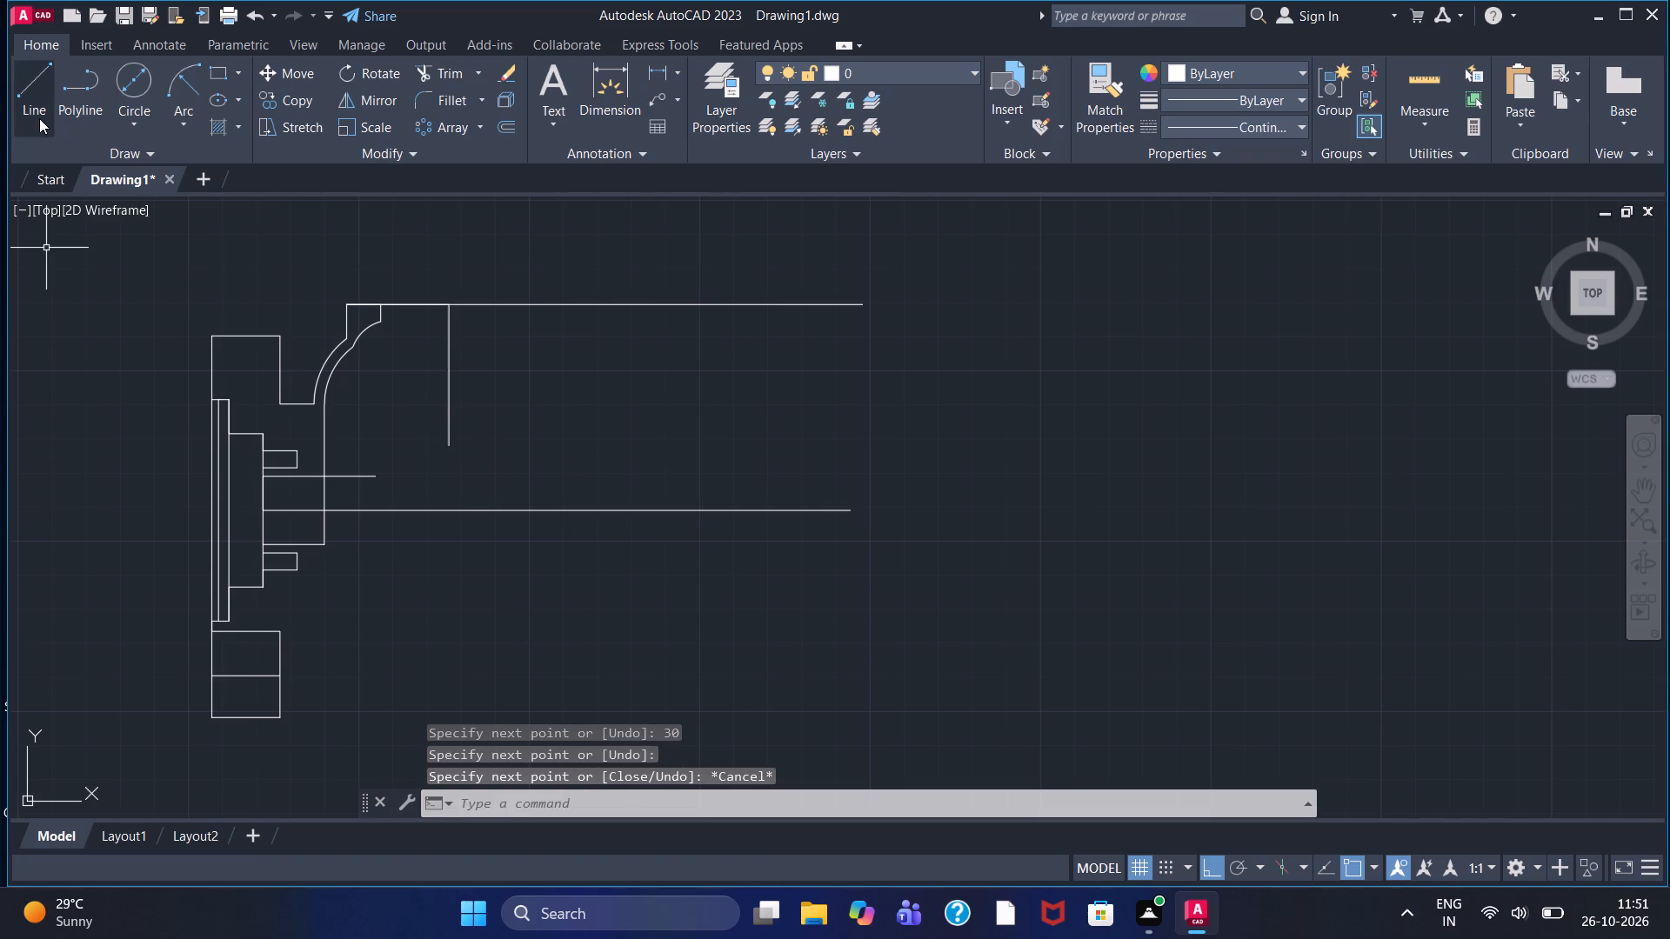
Draw a horizontal line from the outer arc's lower end to just past the 42-unit vertical line.
left_click(32, 112)
left_click(311, 407)
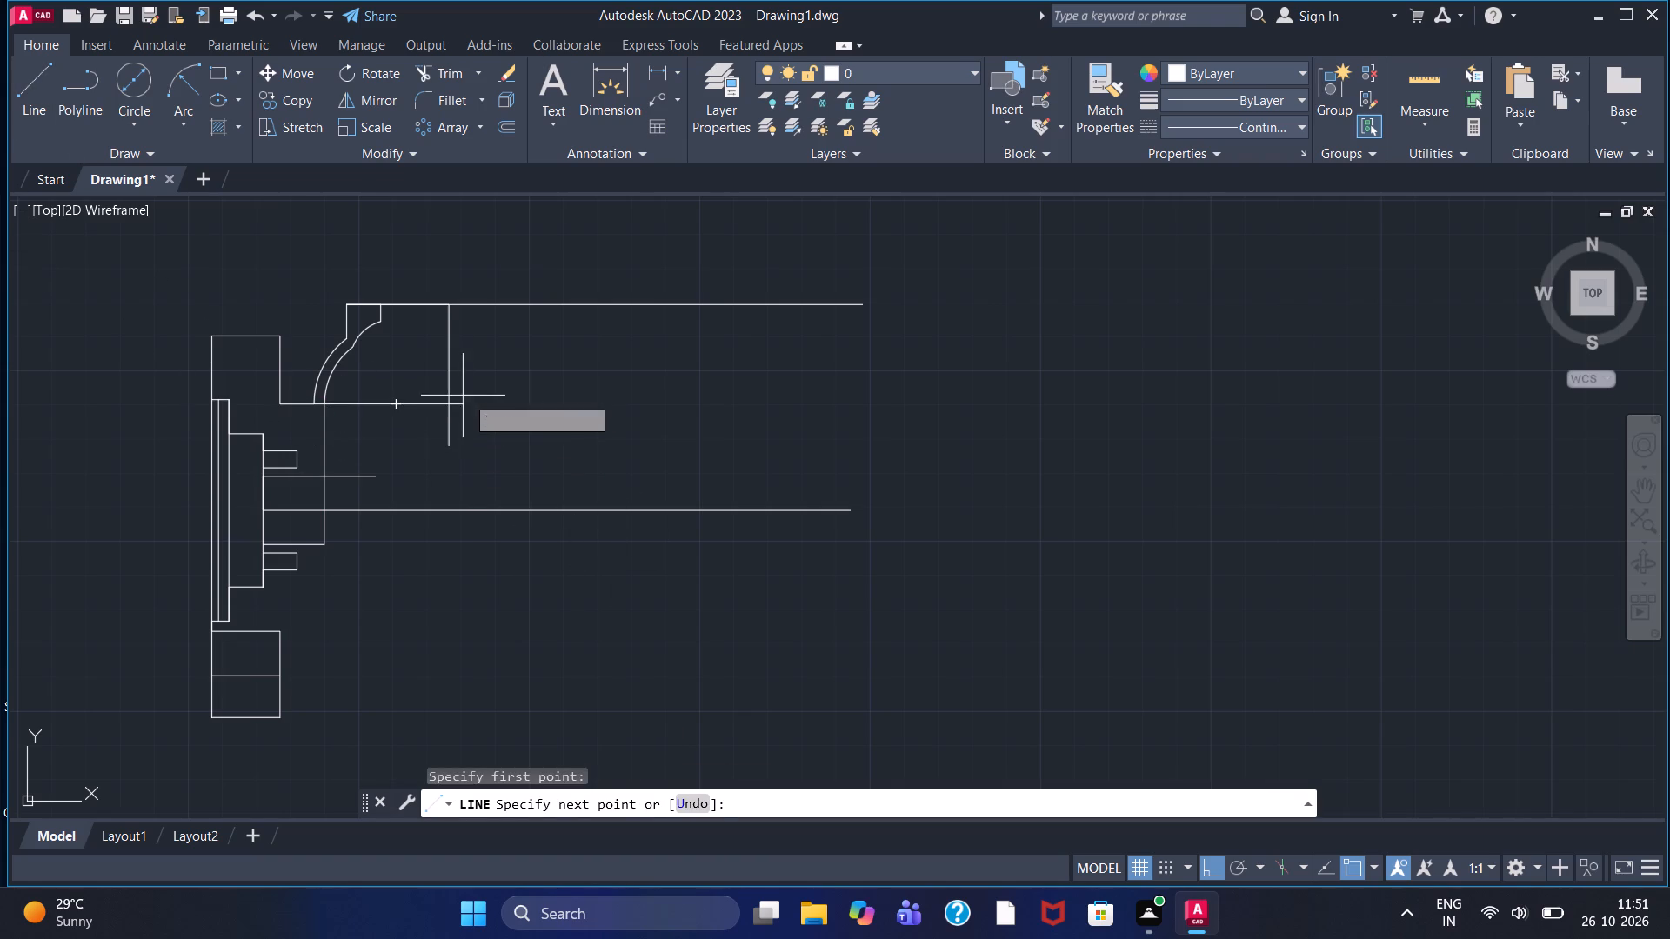
left_click(477, 393)
key("Escape")
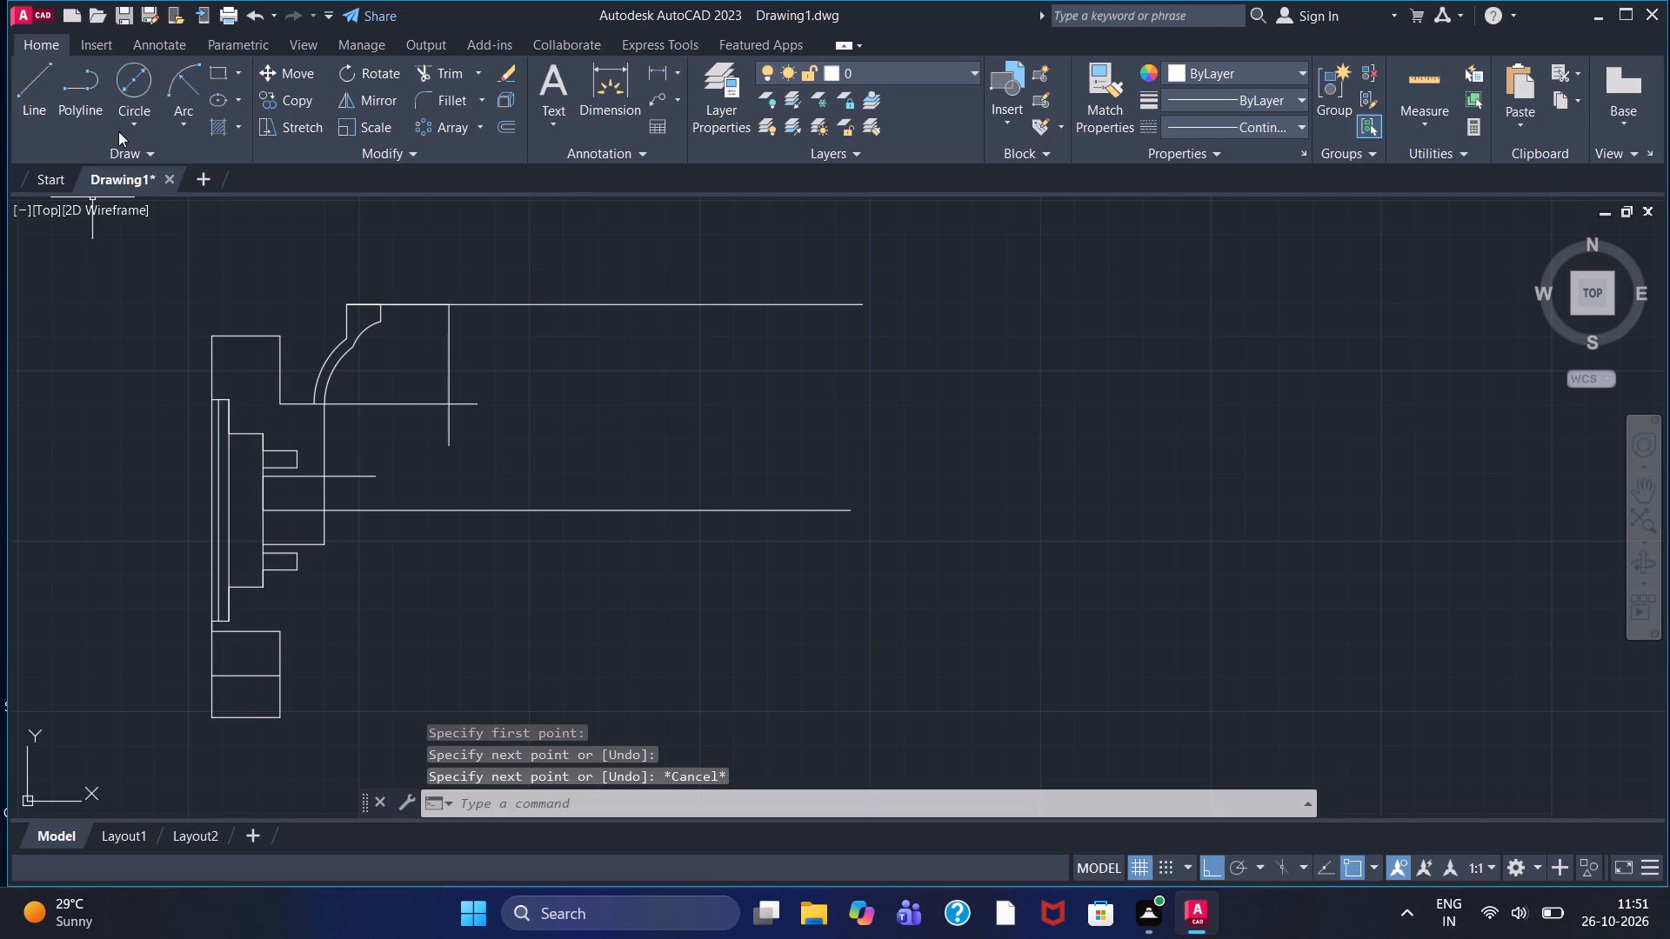
Trim the overhanging ends of the new horizontal and vertical lines back to the corner where they cross.
left_click(434, 71)
left_click(463, 405)
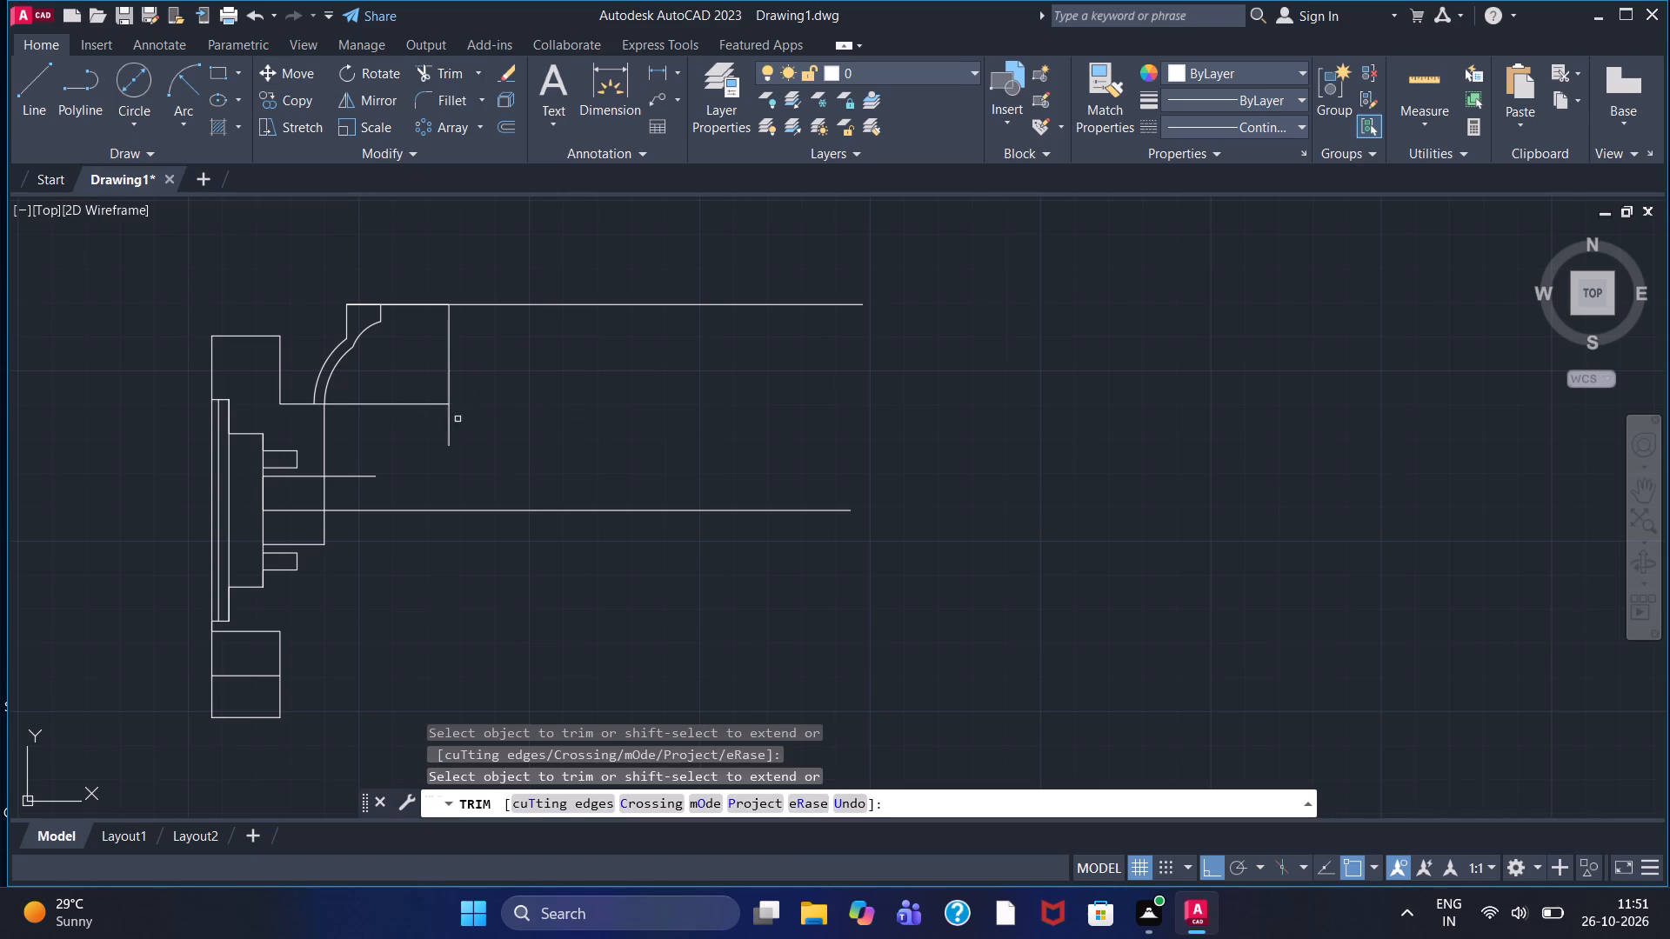
left_click(449, 434)
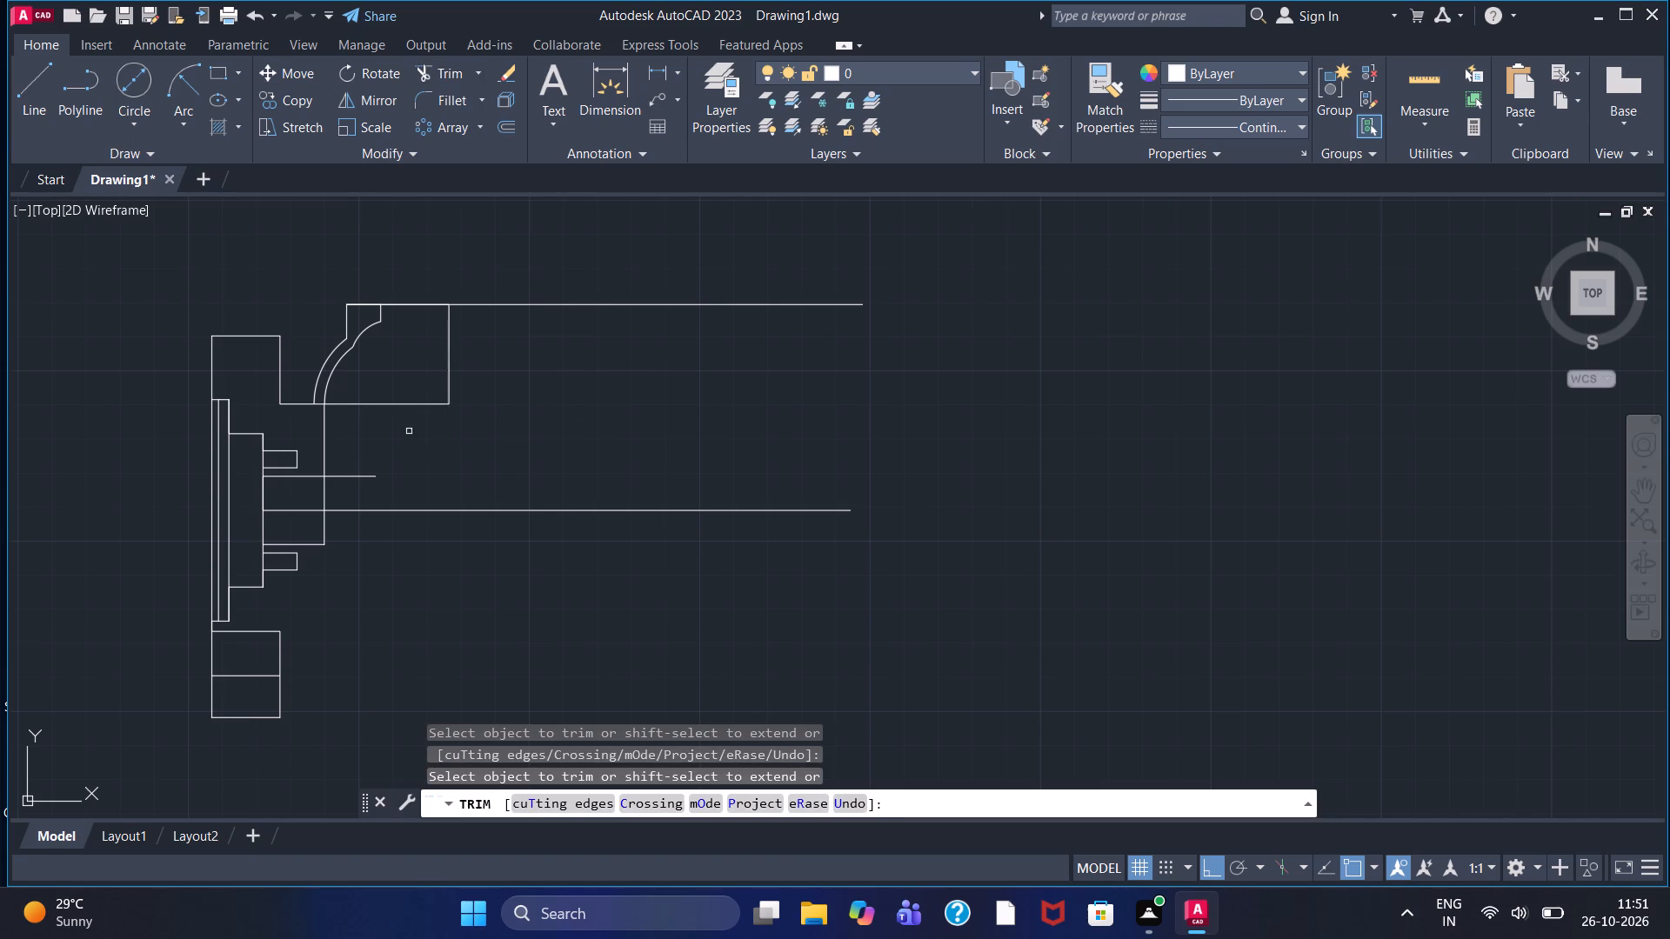
Draw a circle about 44.7 units in diameter centred on the corner where the horizontal and 42-unit vertical lines meet.
left_click(133, 83)
left_click(451, 404)
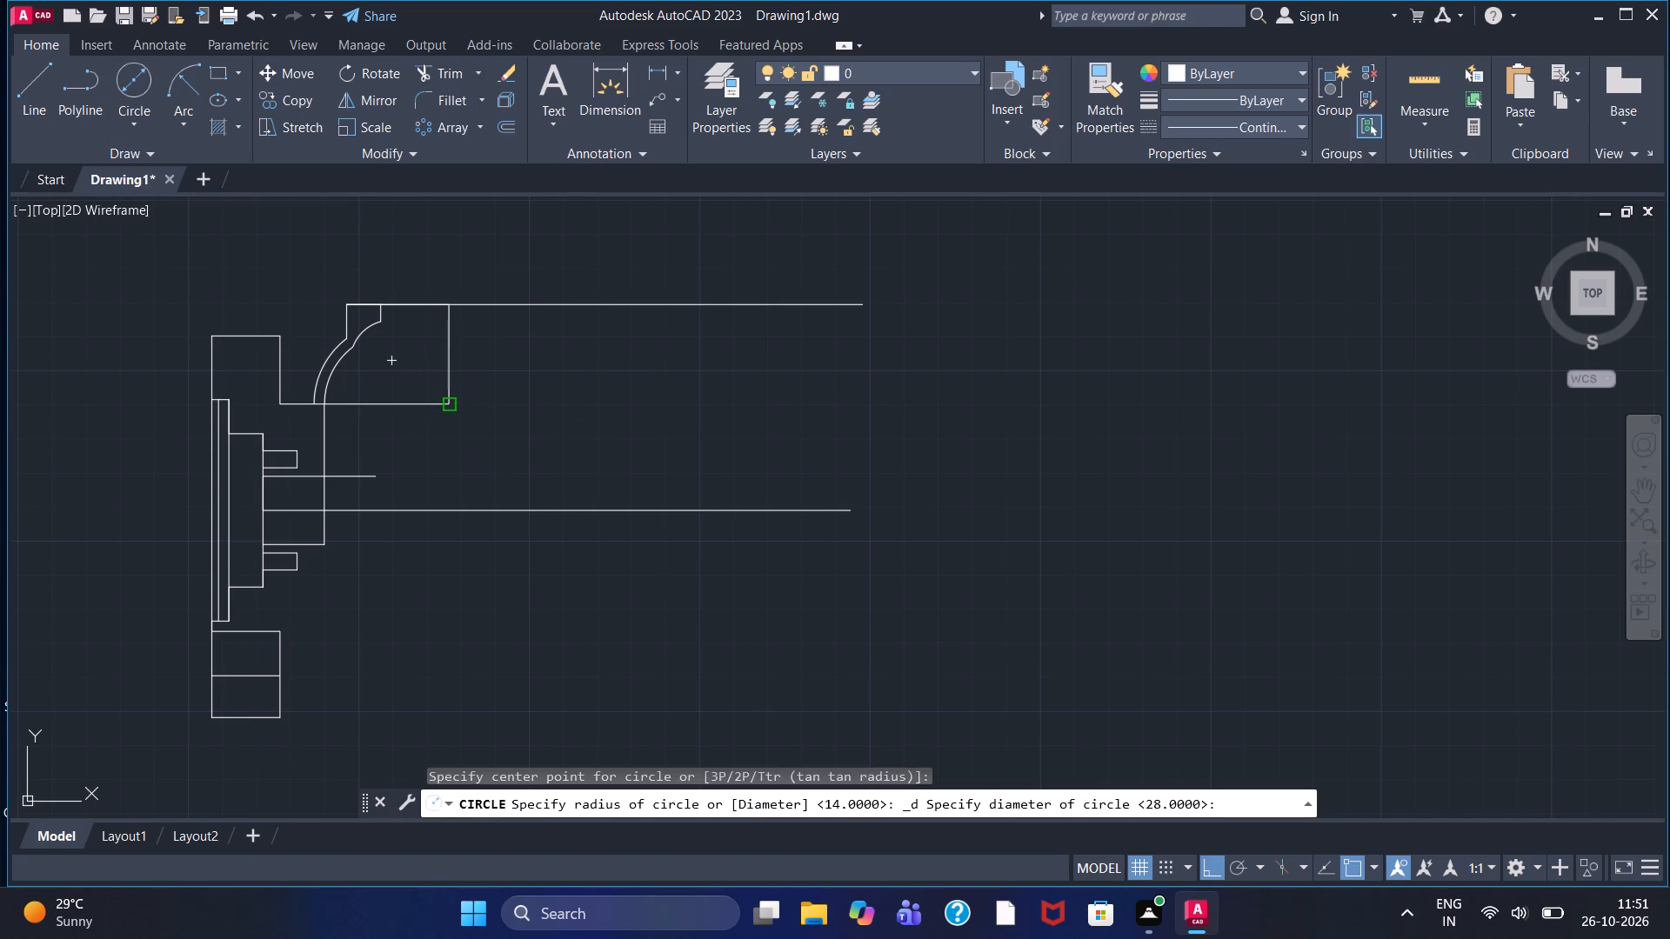
scroll(484, 468, "up", 1)
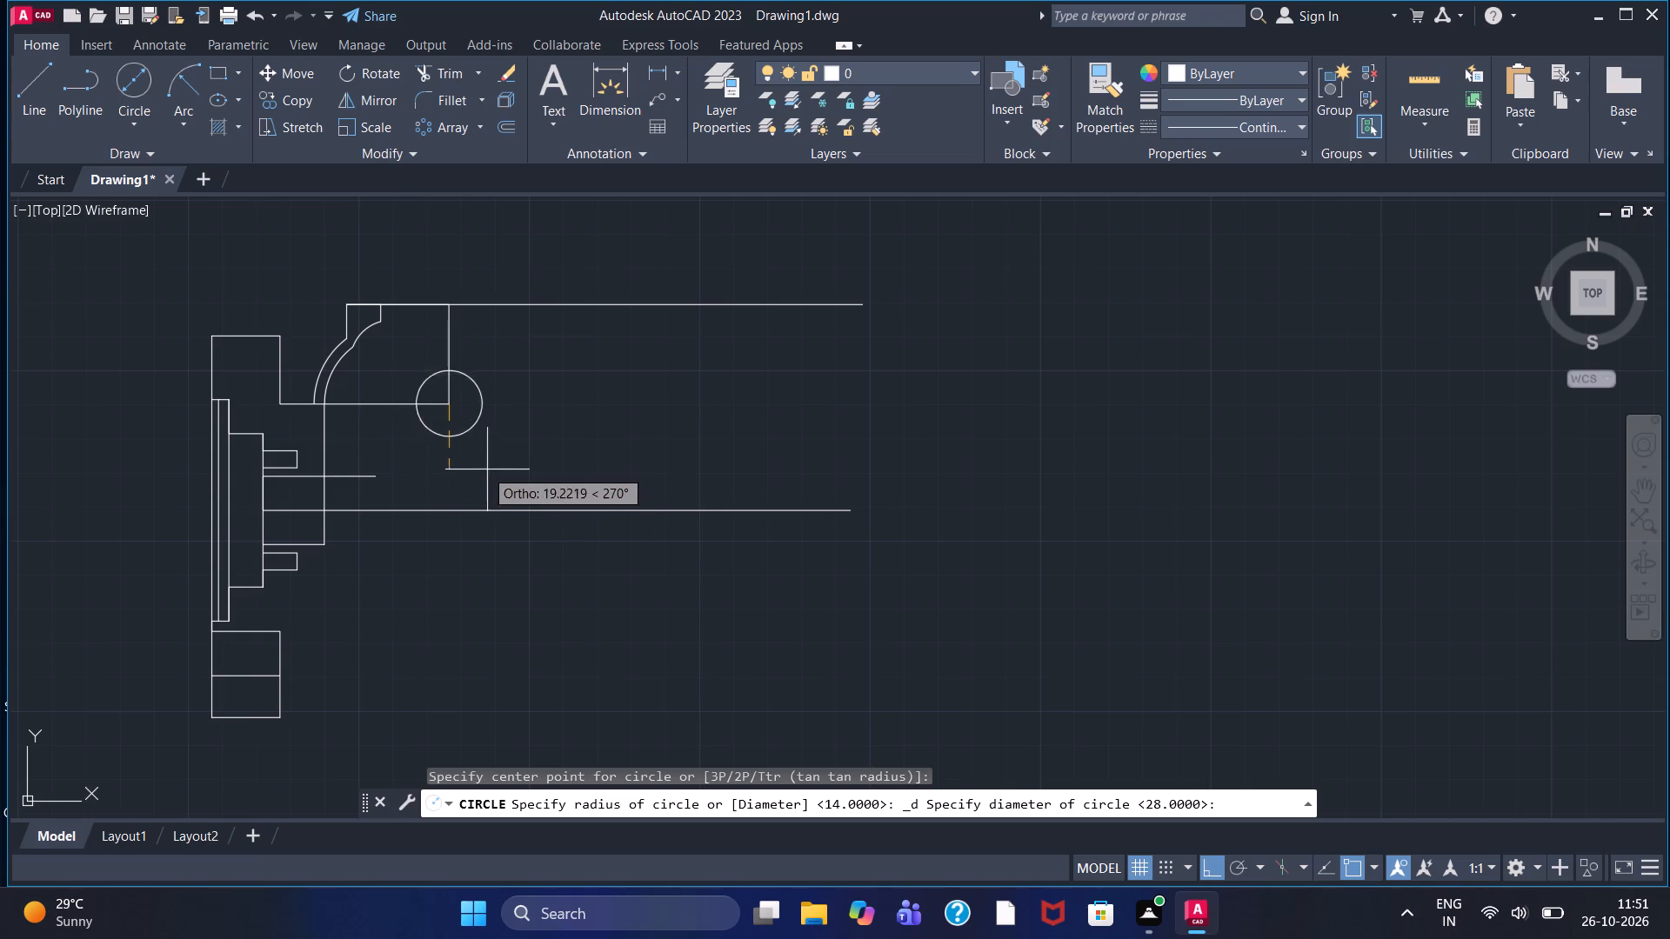
scroll(482, 467, "up", 1)
middle_click_drag(501, 460, 538, 598)
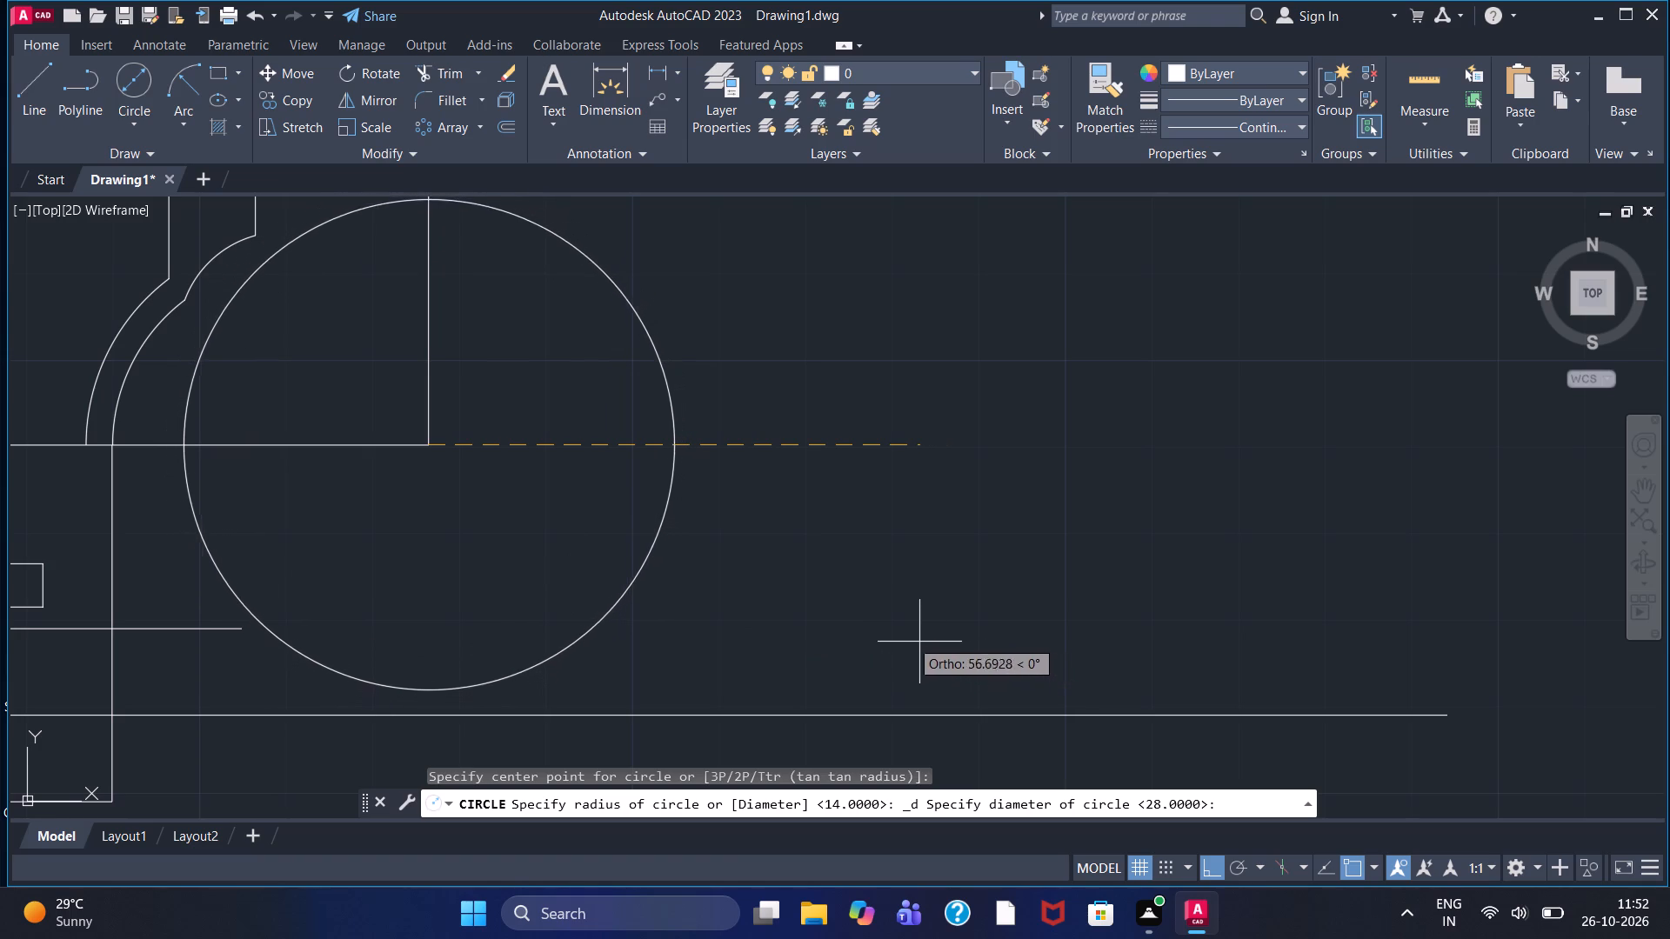
left_click(816, 616)
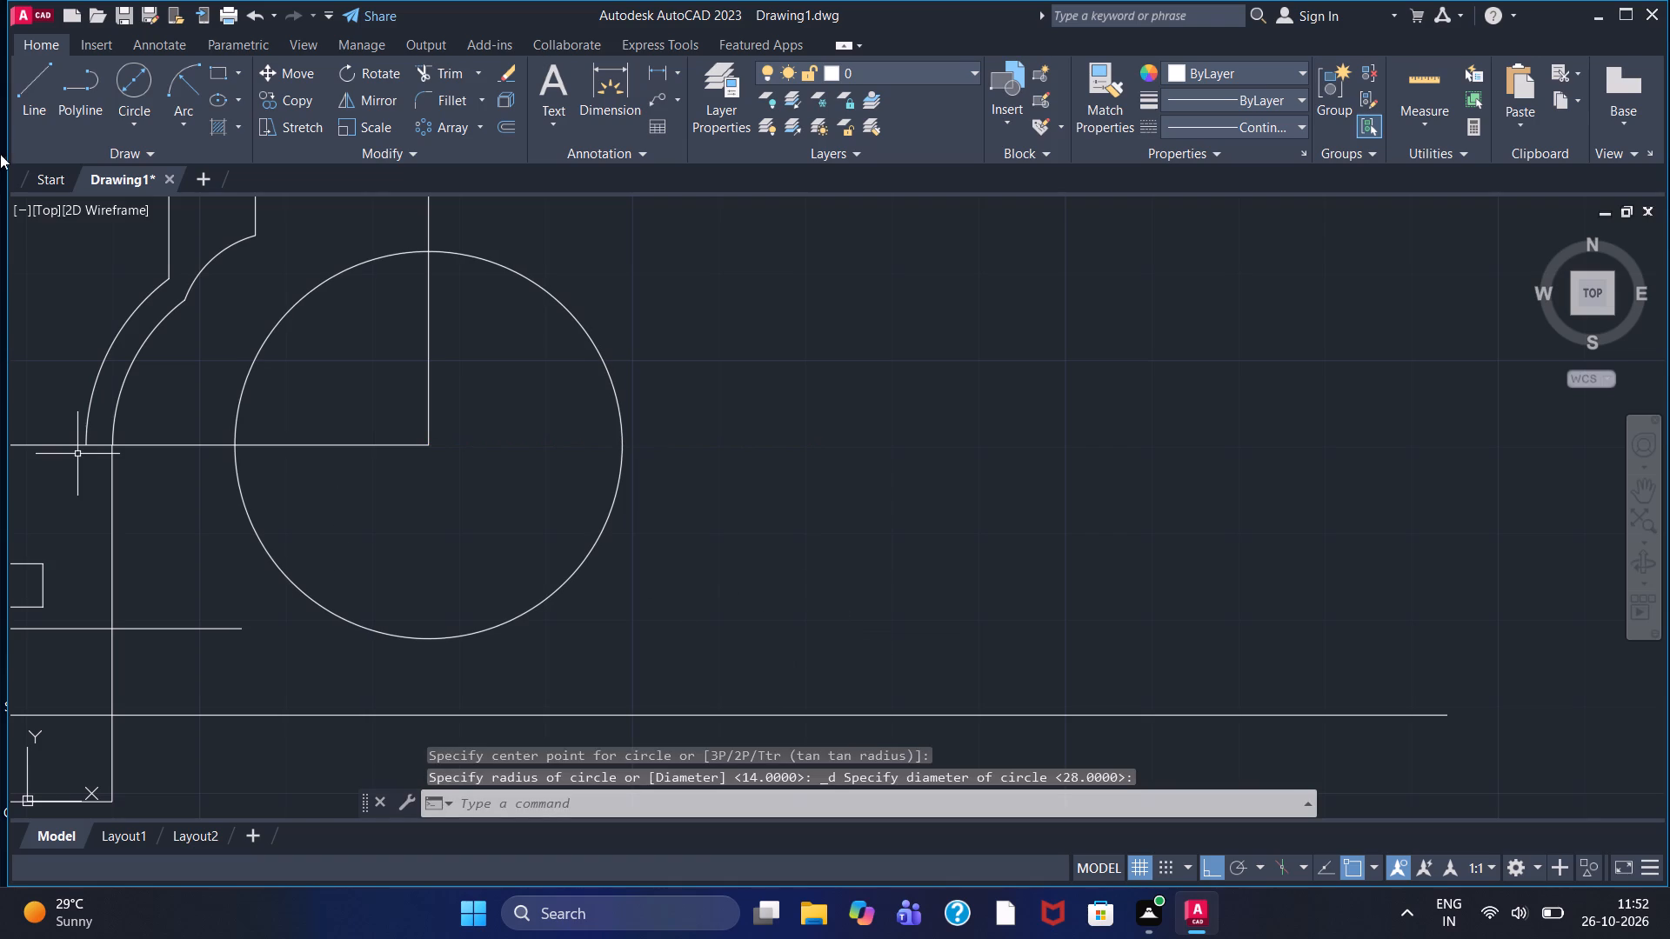
Draw a horizontal line about 44 units long from the free end of the short bore line across the circle's lower part.
left_click(37, 109)
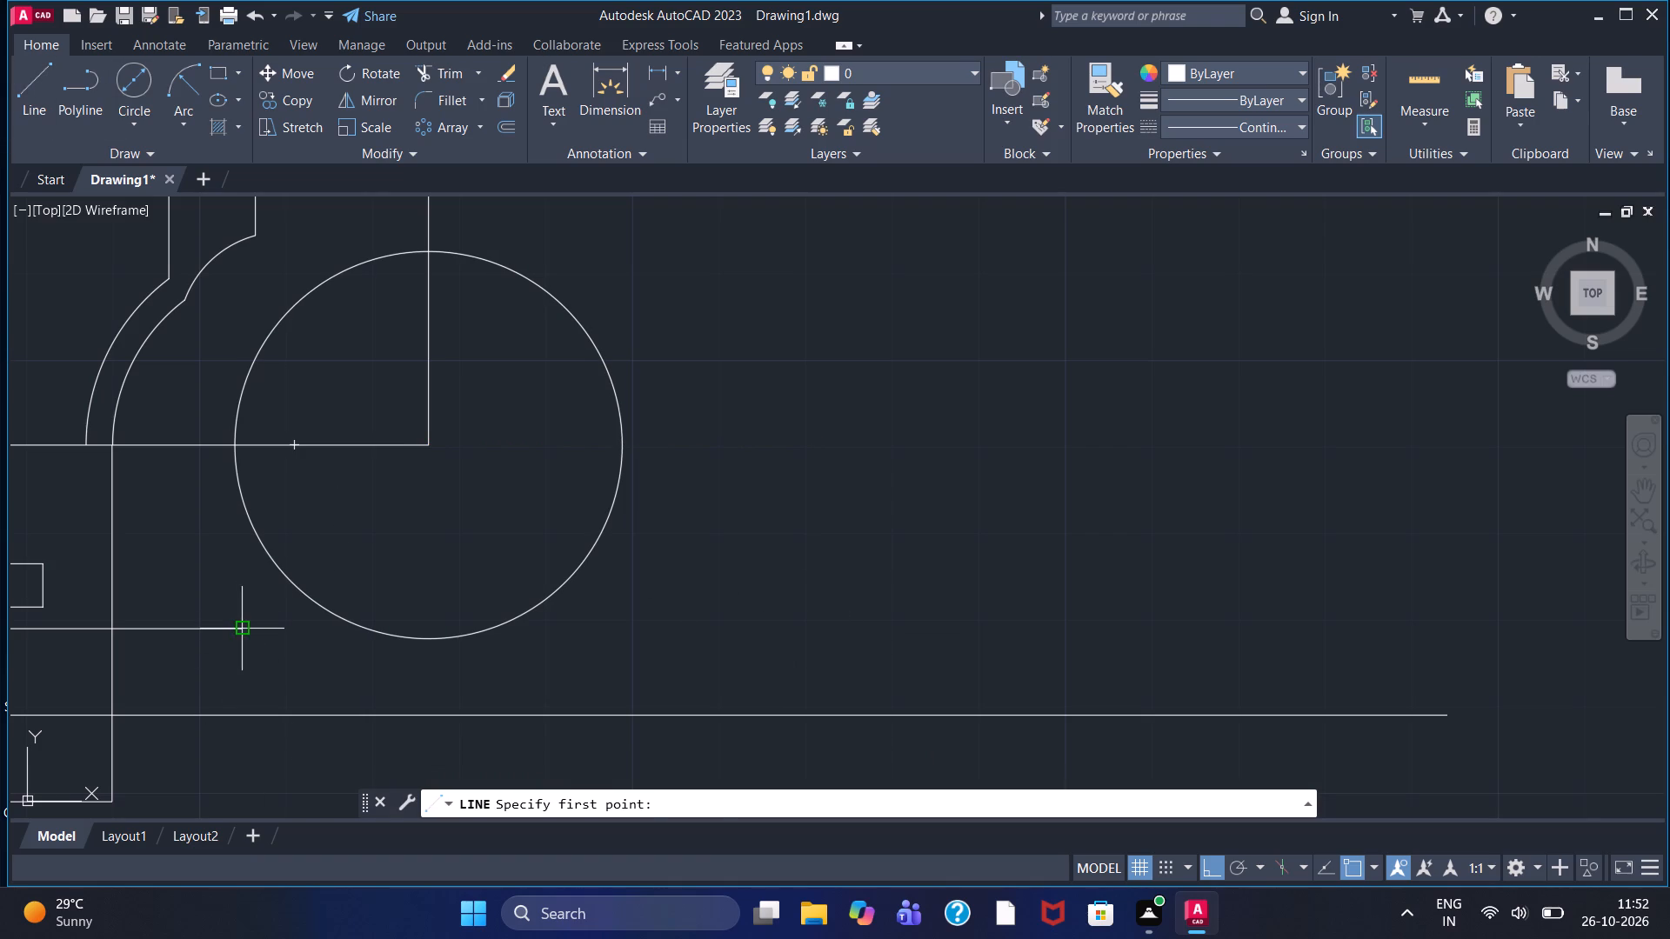
left_click(237, 627)
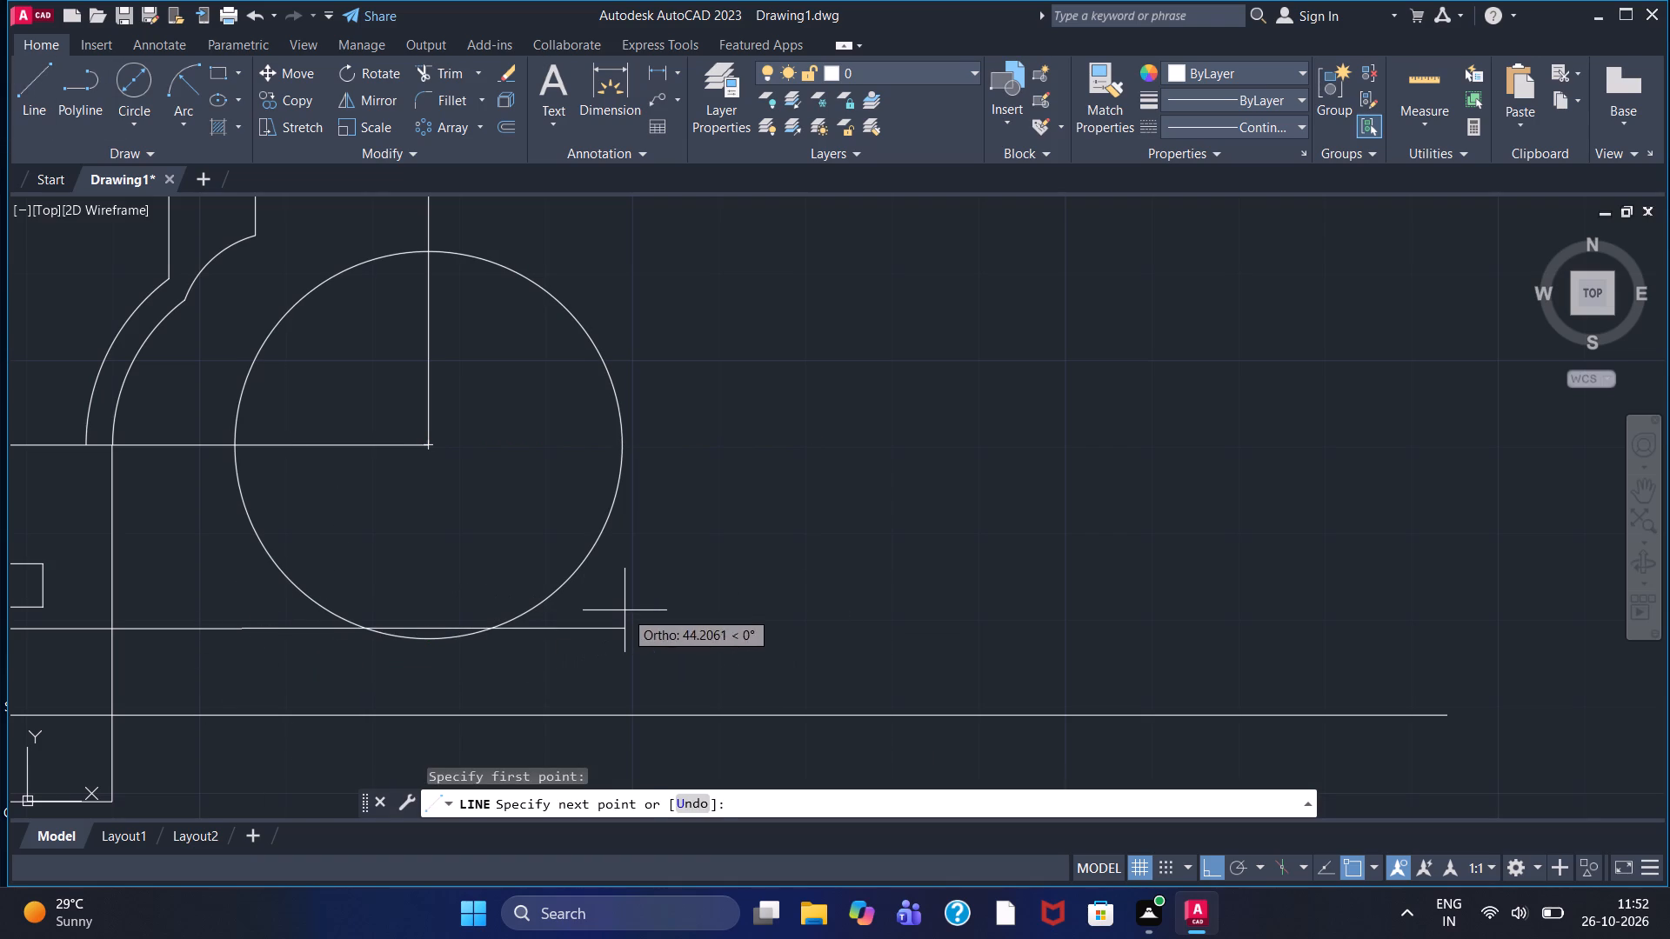
left_click(625, 610)
right_click(625, 610)
left_click(691, 614)
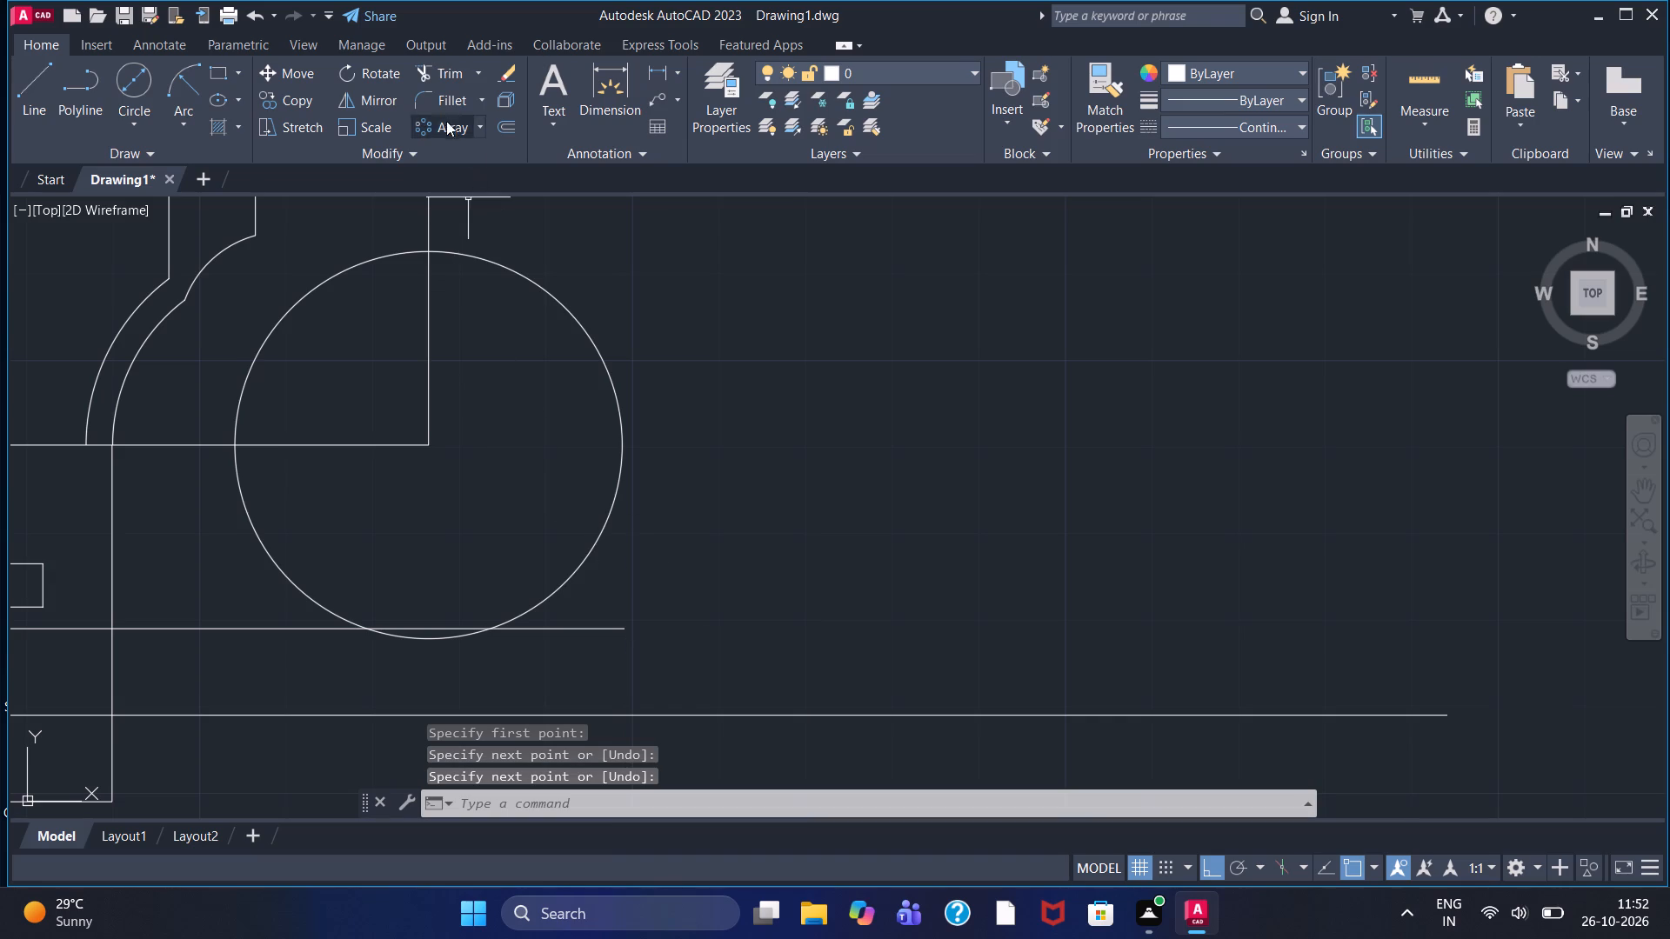
Trim the new horizontal line's portions inside and beyond the circle so it ends at the circle's near edge.
left_click(441, 71)
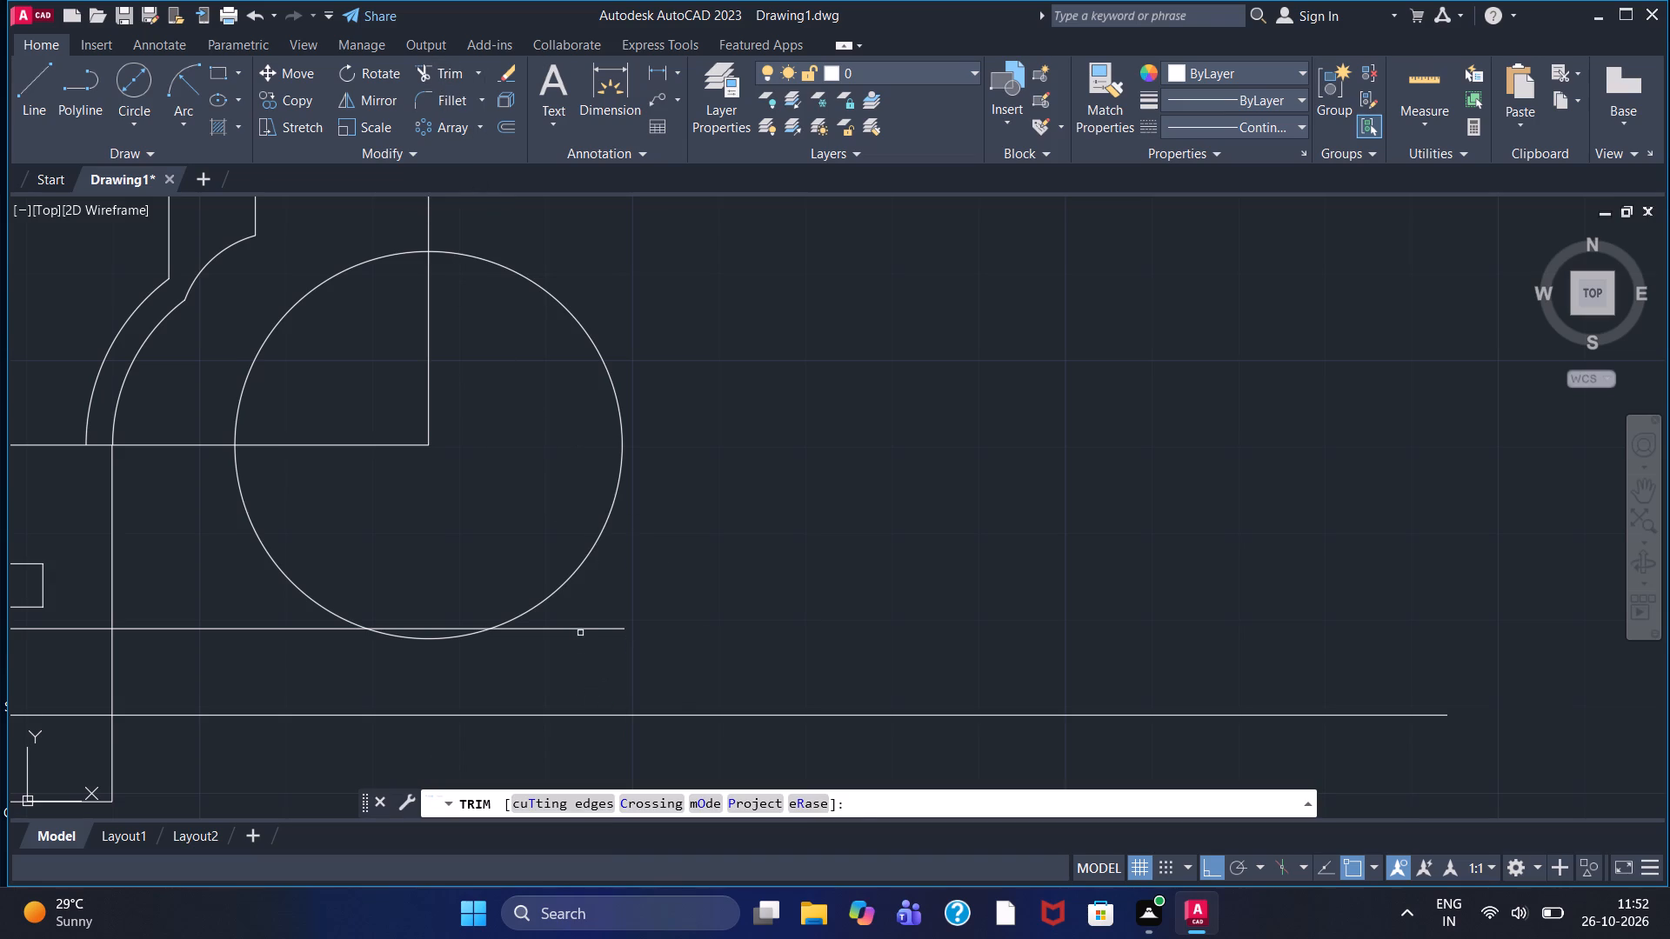
left_click(580, 629)
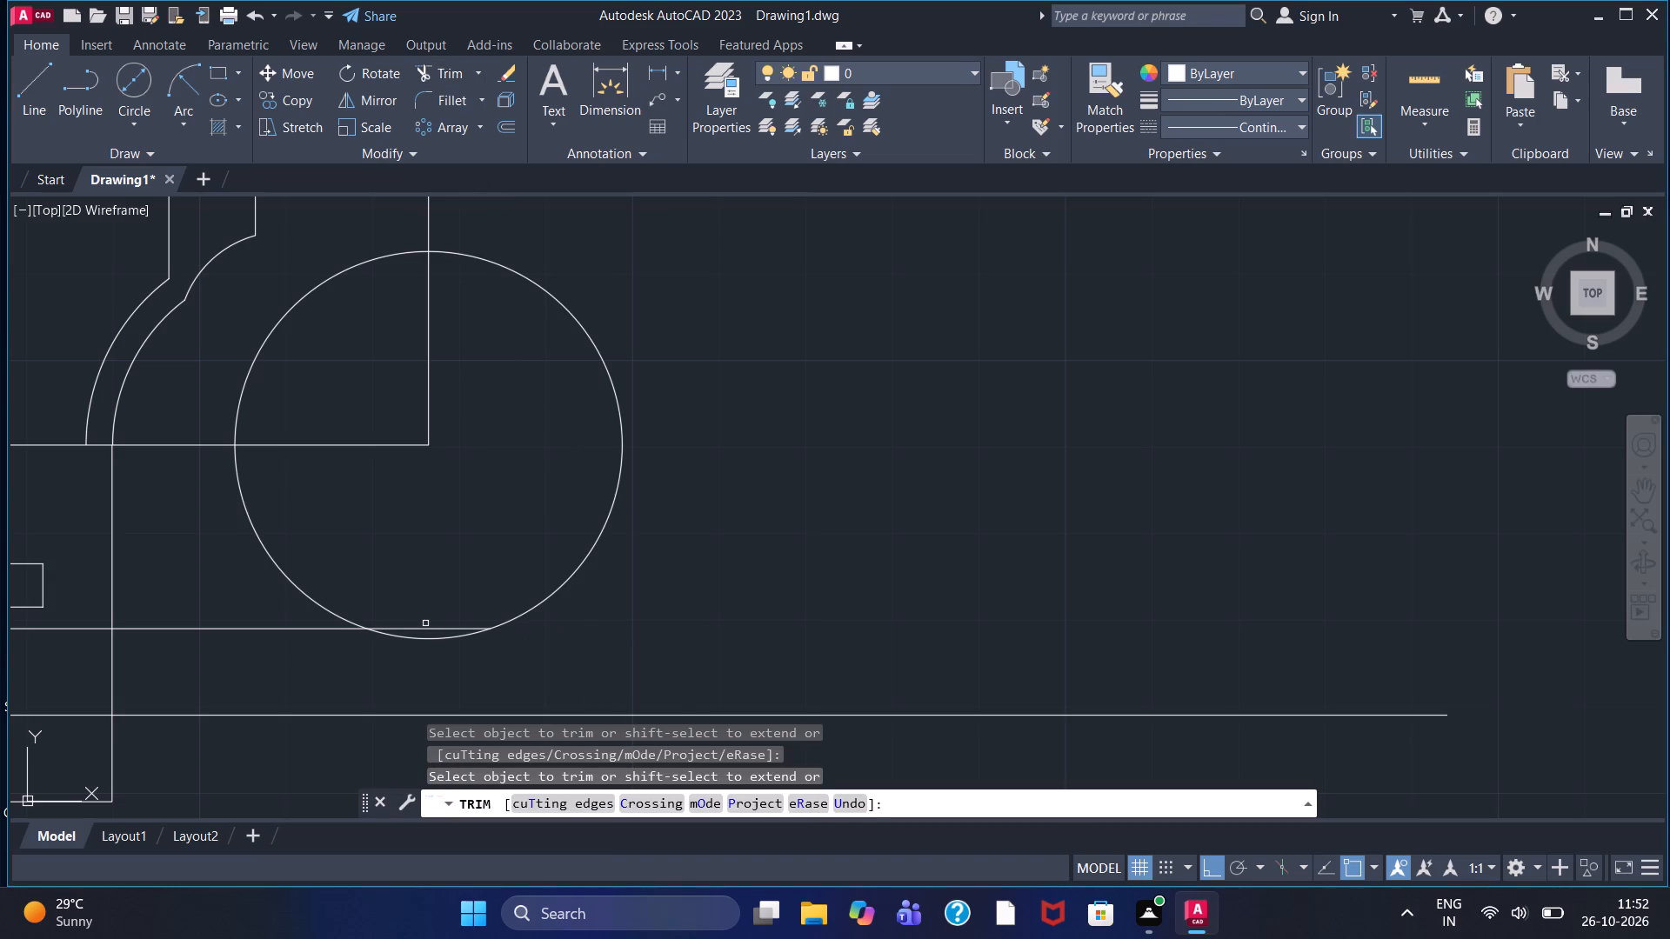
left_click(430, 628)
scroll(430, 628, "down", 1)
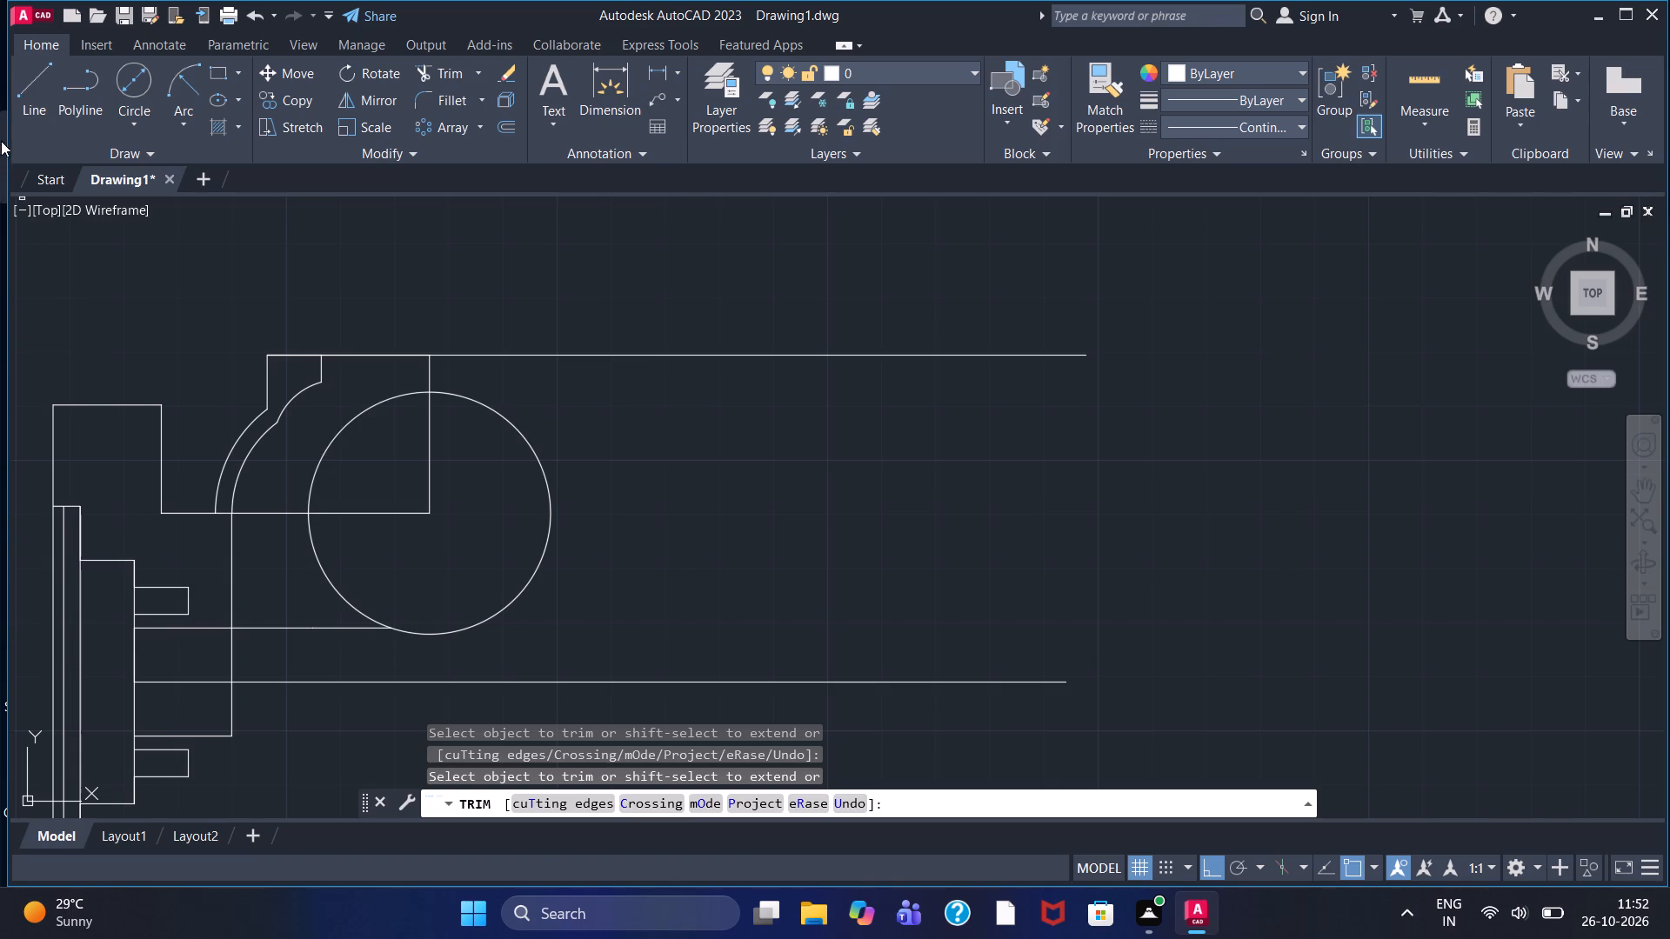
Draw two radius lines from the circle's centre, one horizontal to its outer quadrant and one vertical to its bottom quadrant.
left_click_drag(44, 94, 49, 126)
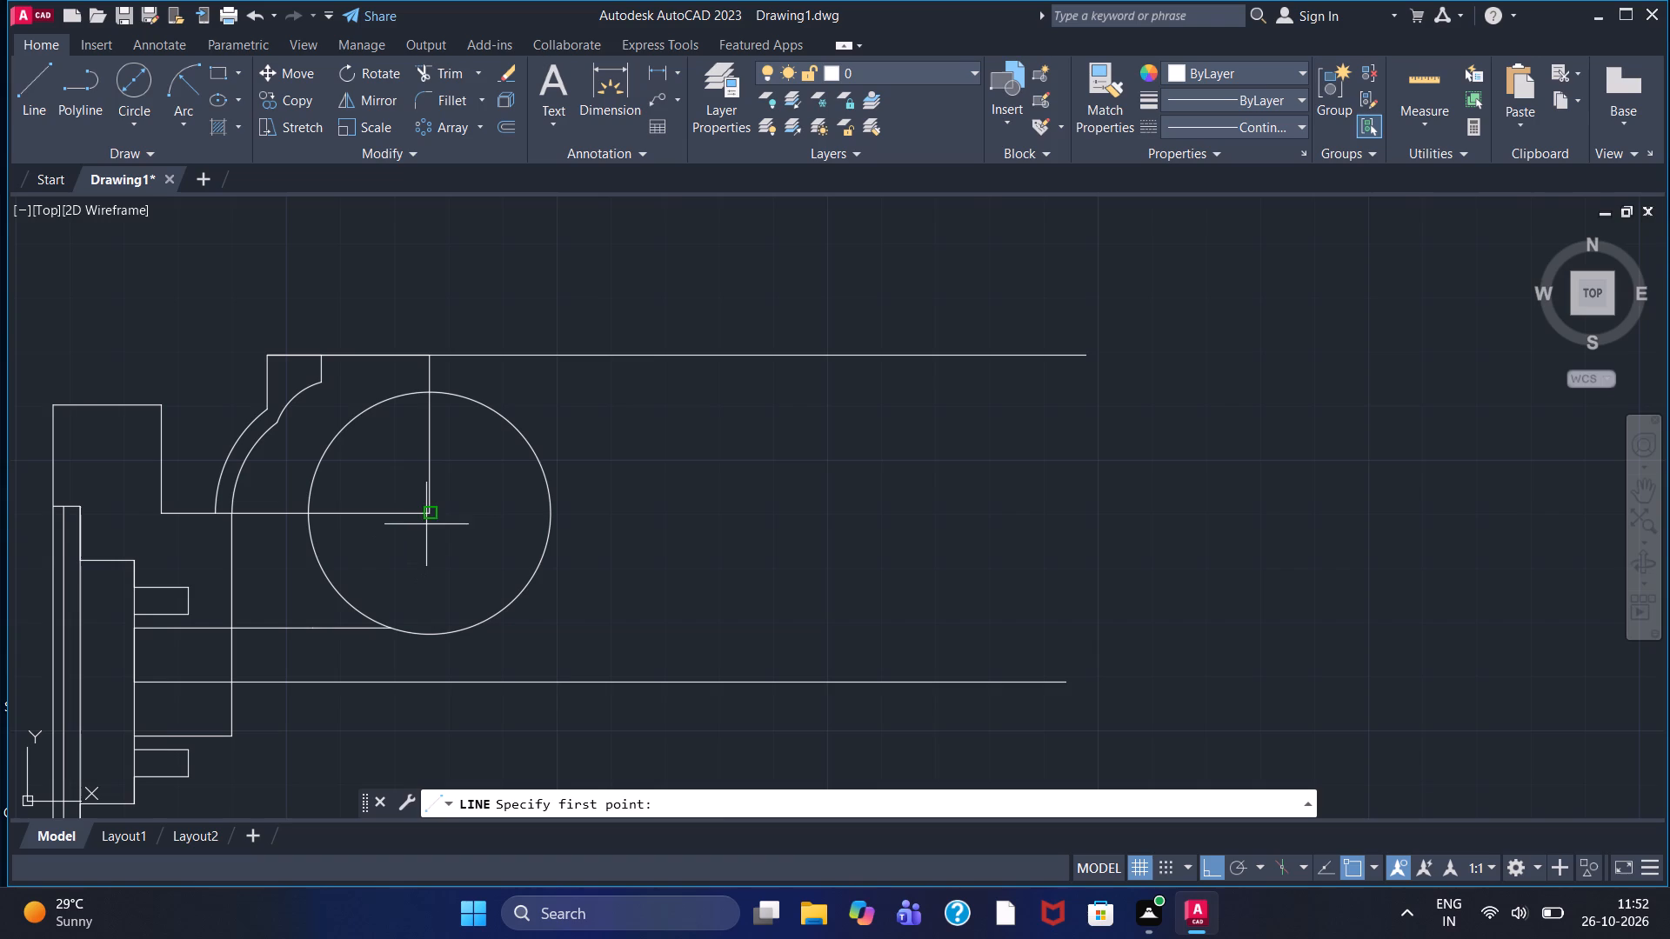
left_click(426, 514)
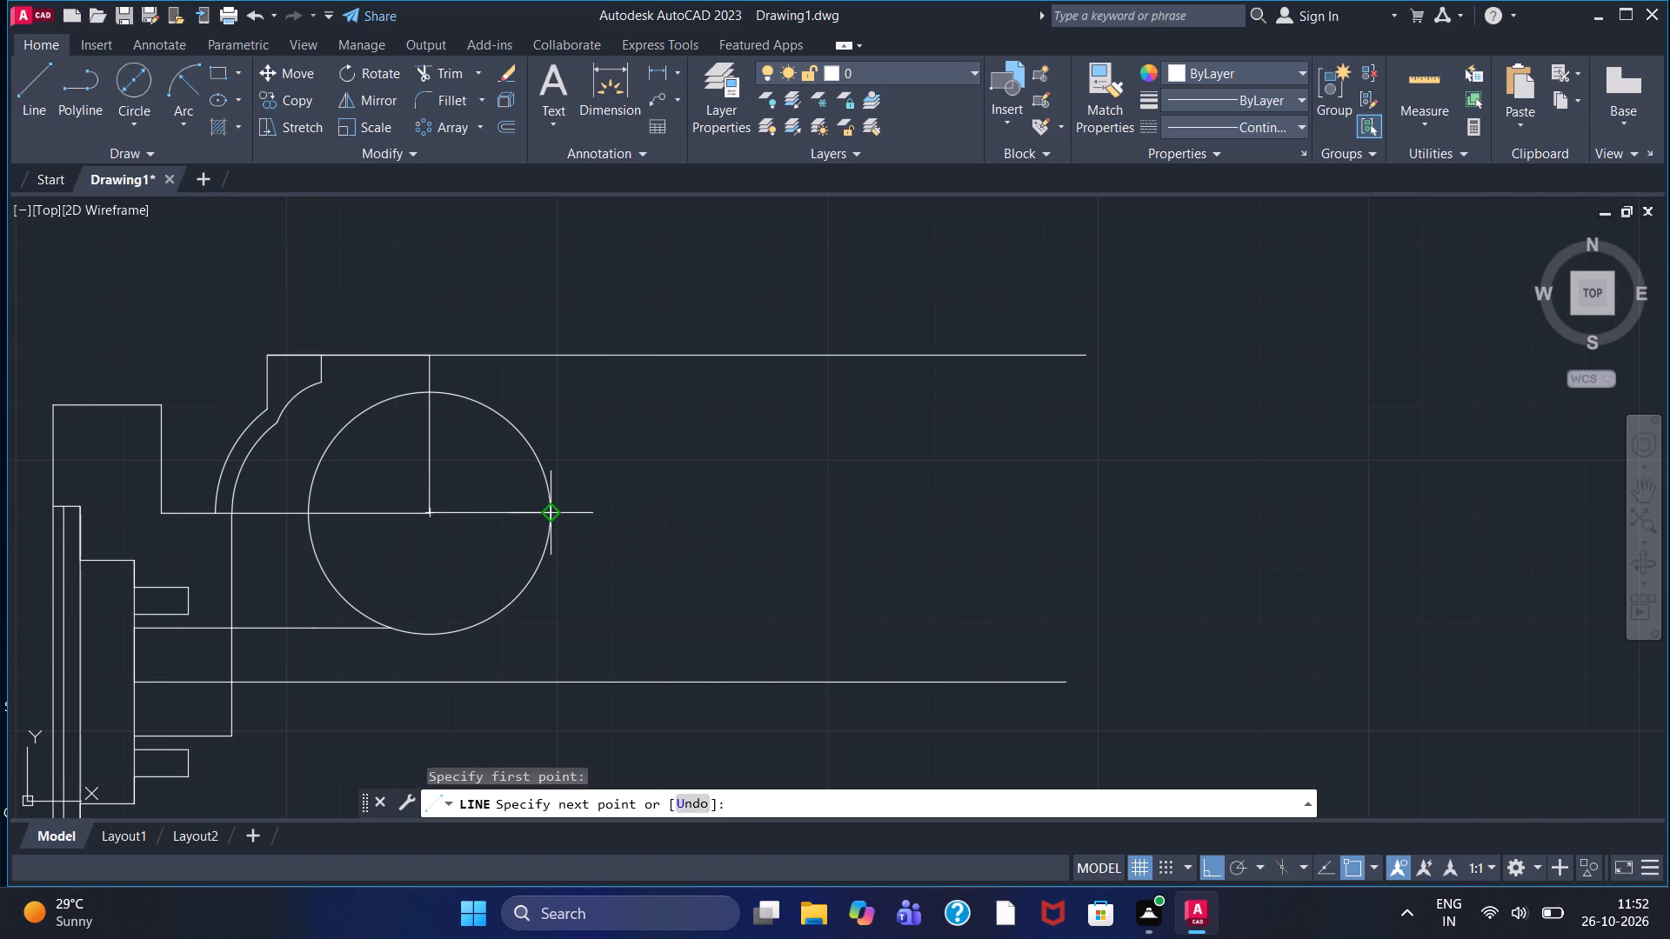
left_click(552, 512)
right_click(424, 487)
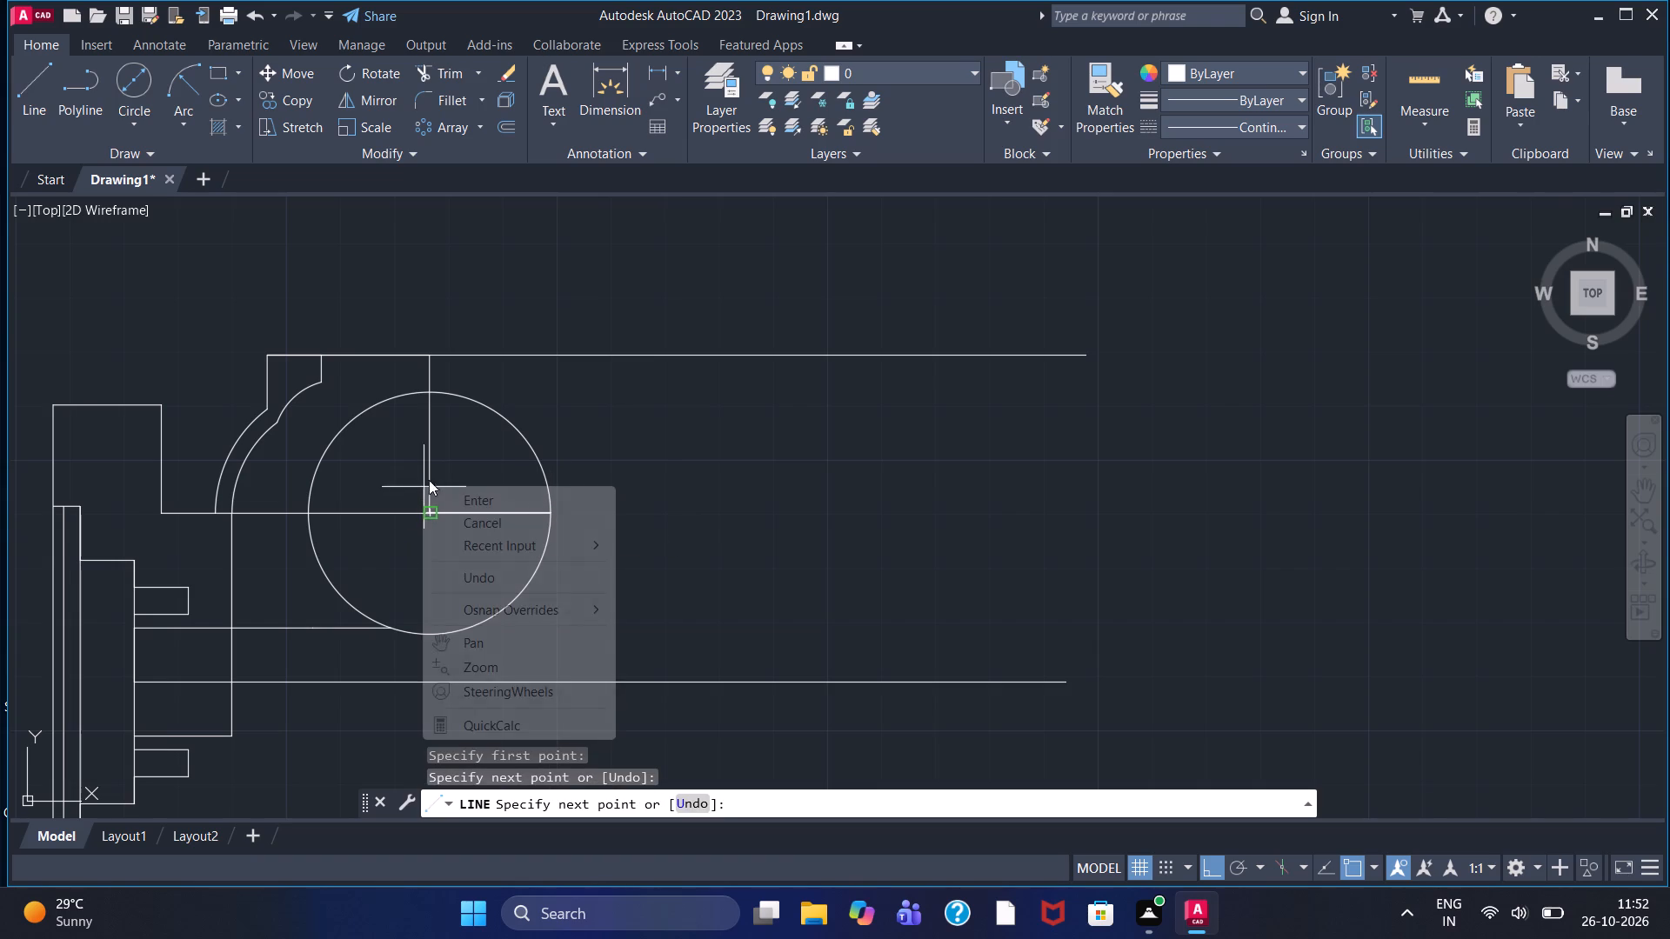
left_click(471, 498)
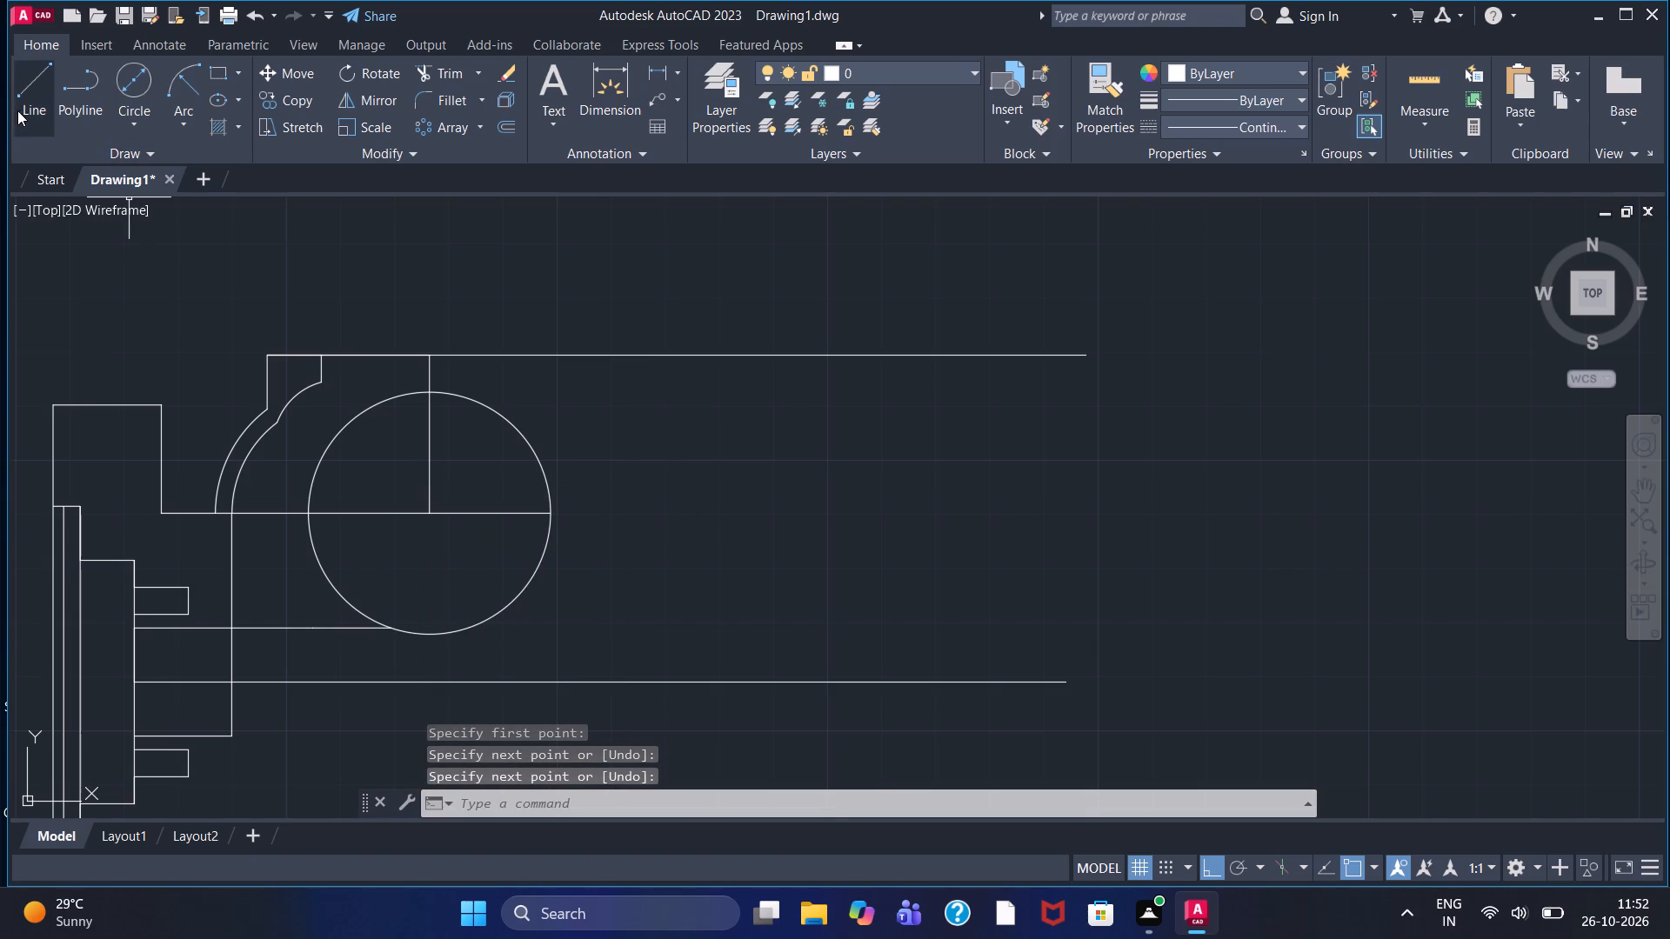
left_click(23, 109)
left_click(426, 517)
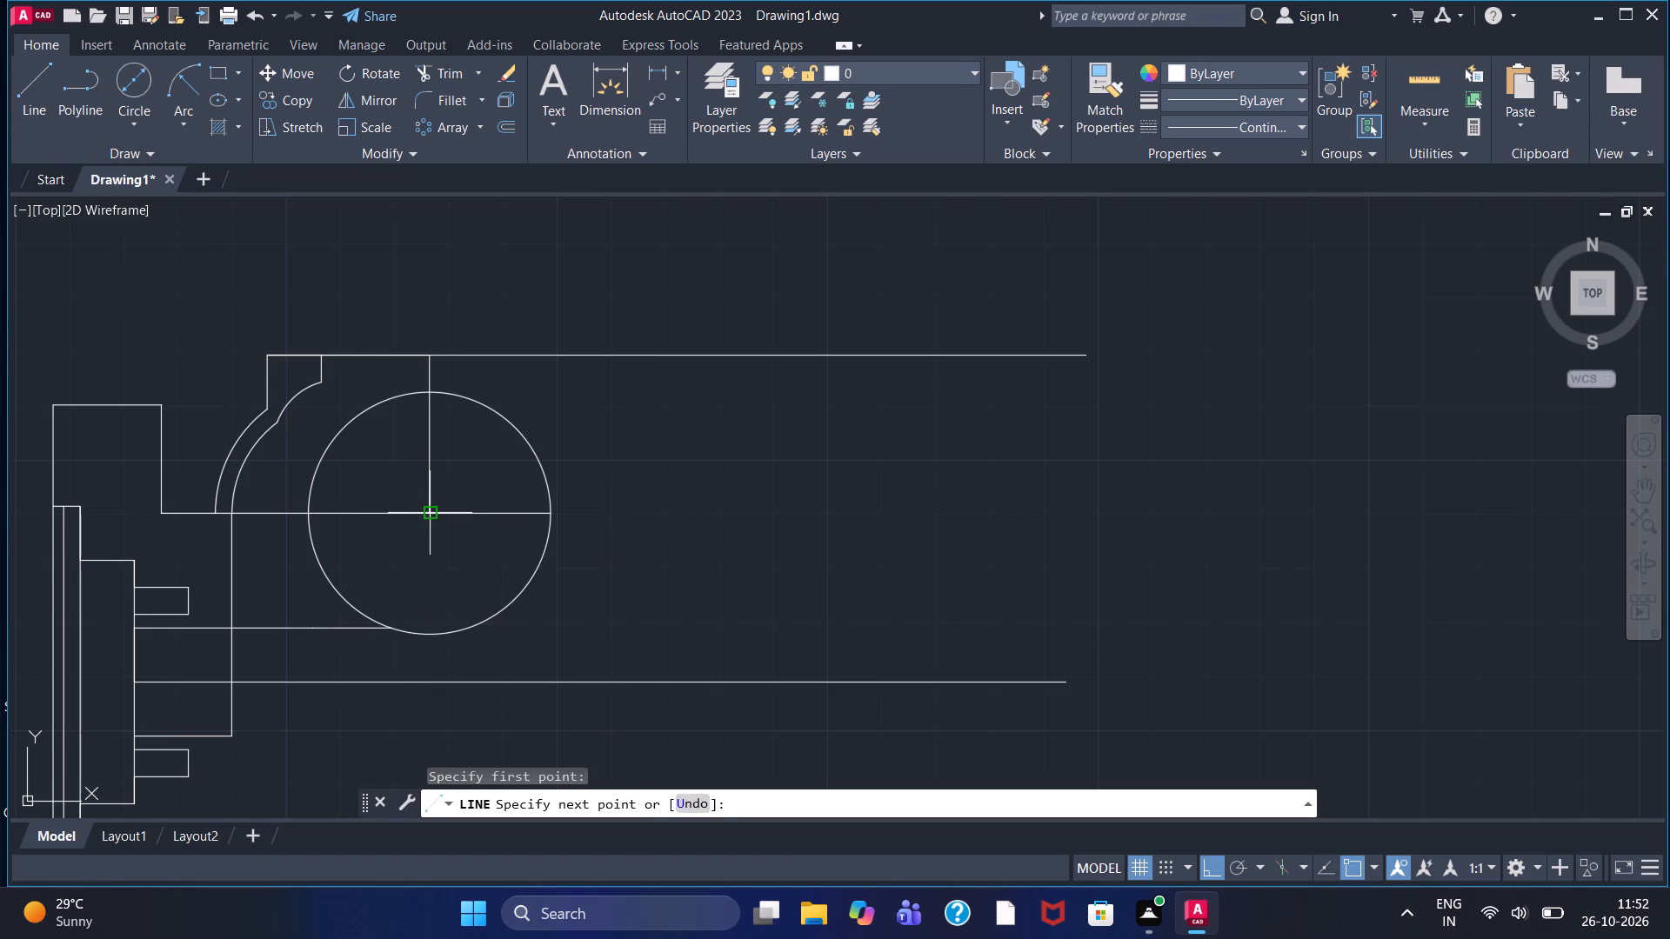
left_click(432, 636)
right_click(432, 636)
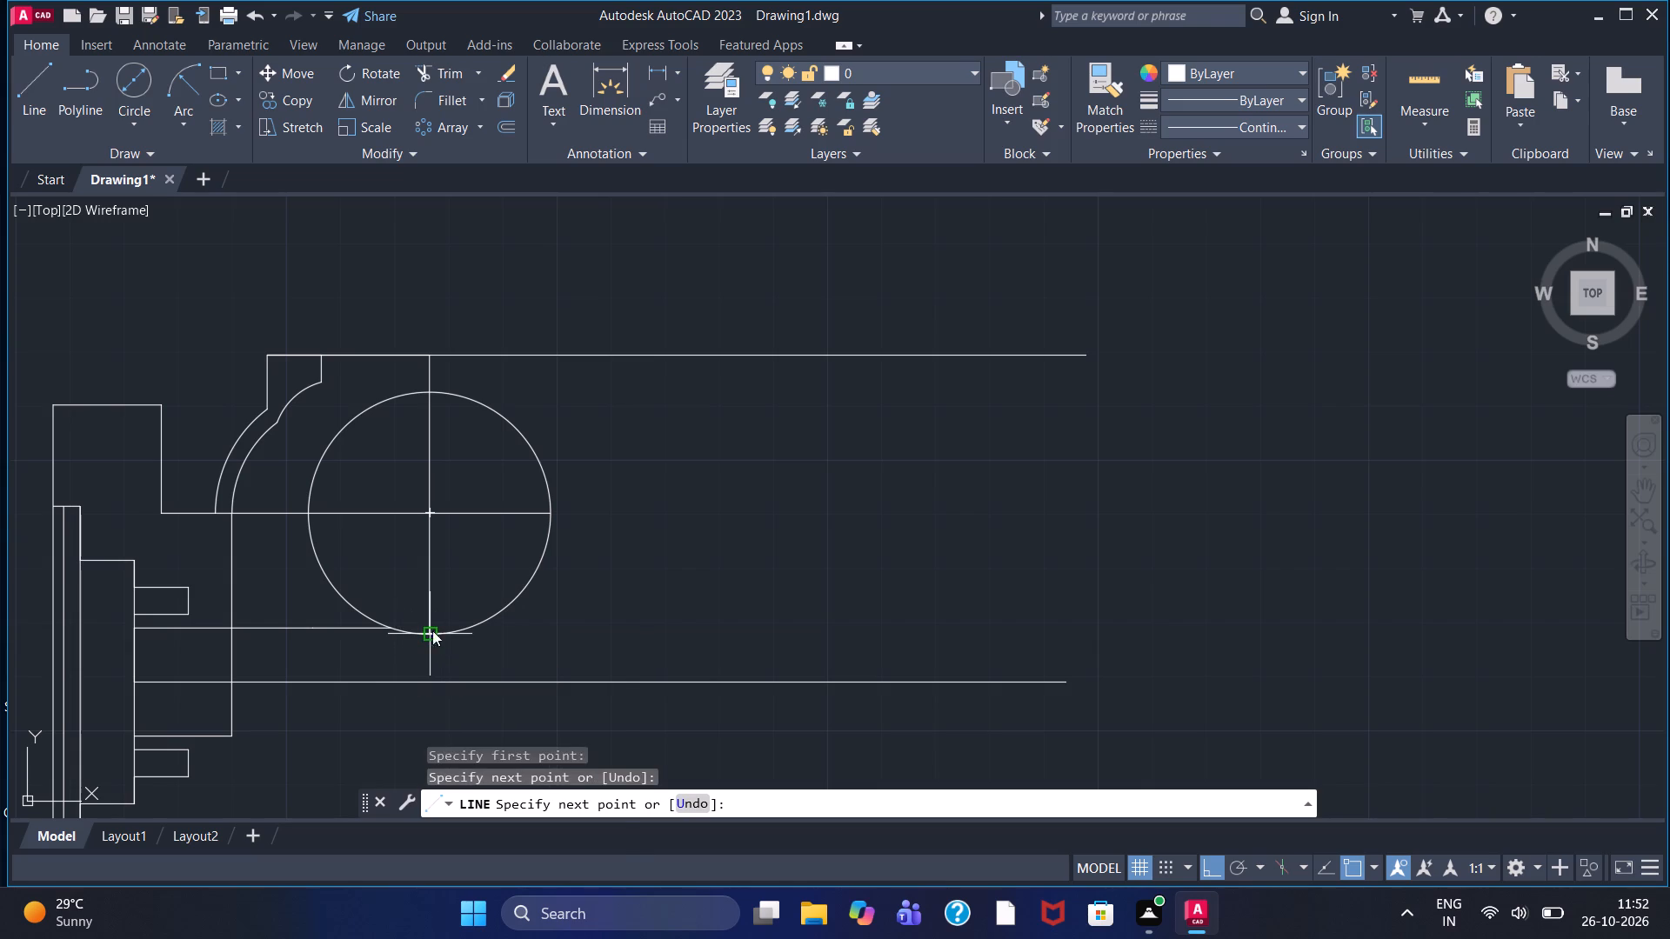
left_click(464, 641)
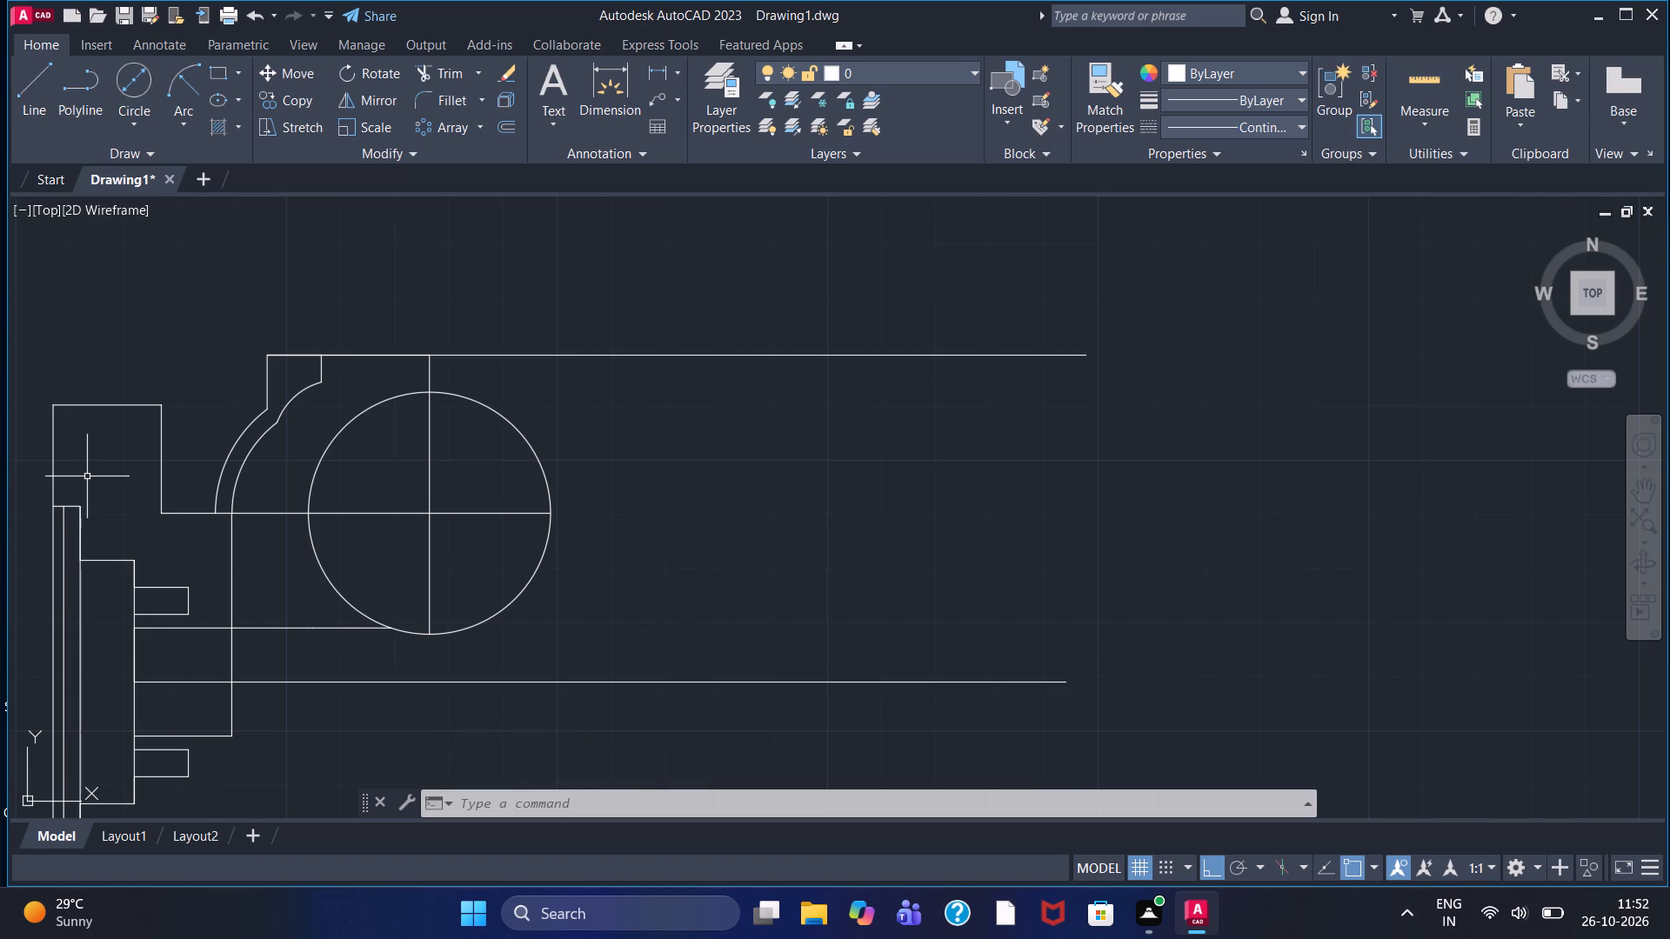
Erase the four horizontal and vertical construction lines that meet at the circle's centre.
left_click(274, 513)
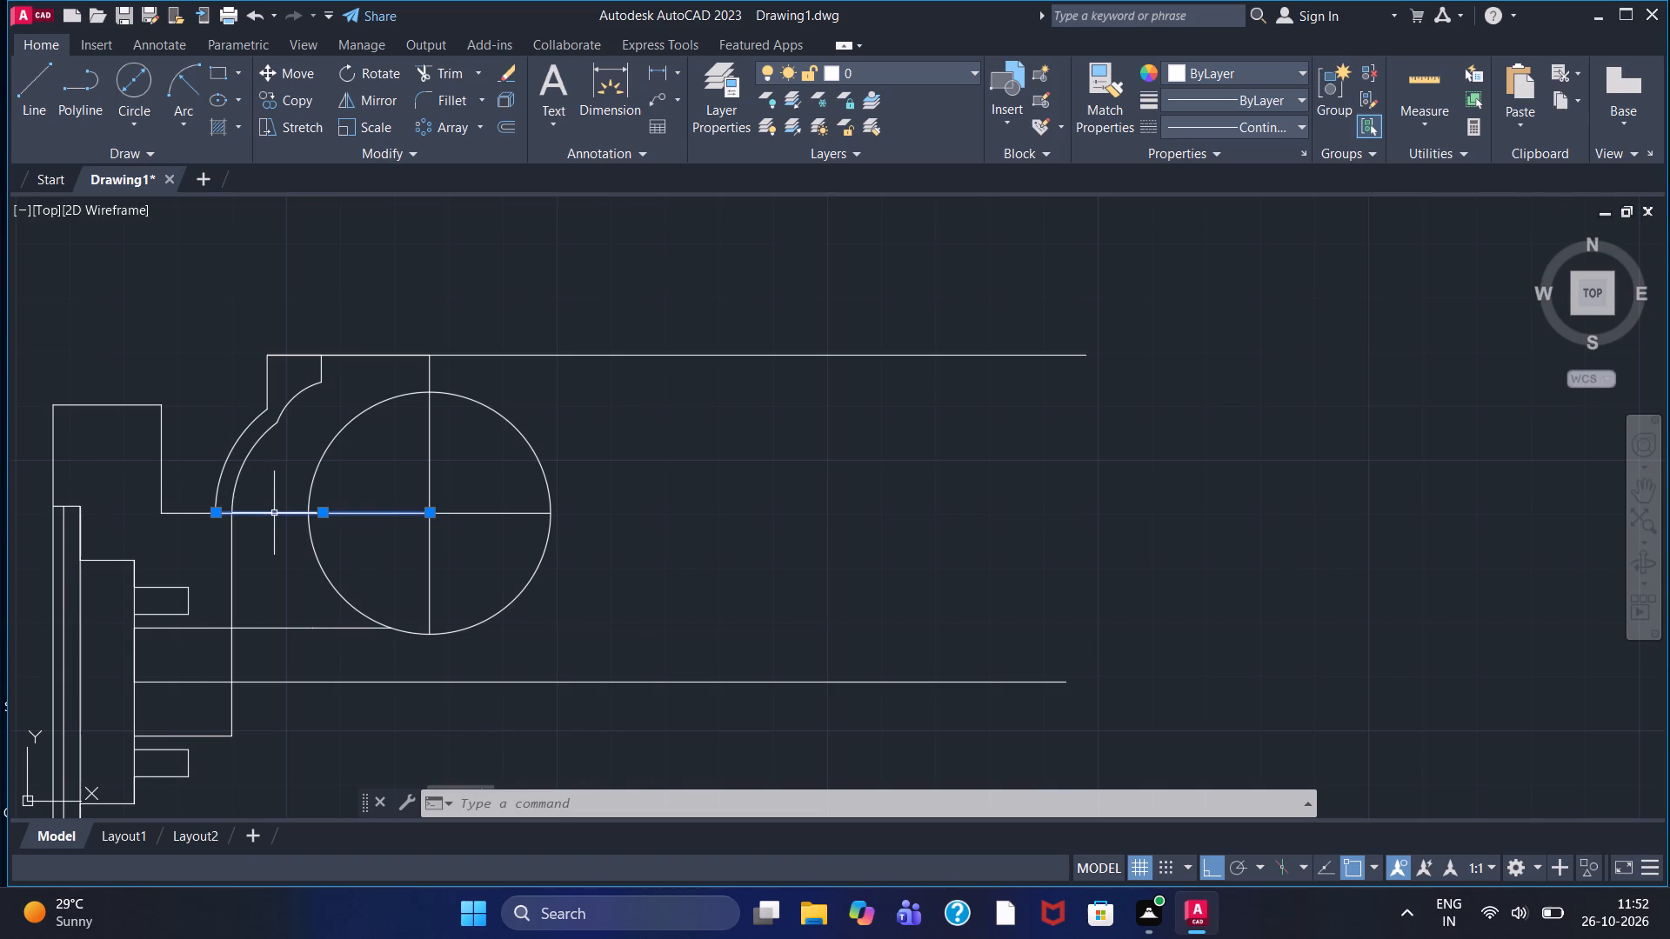
key("Delete")
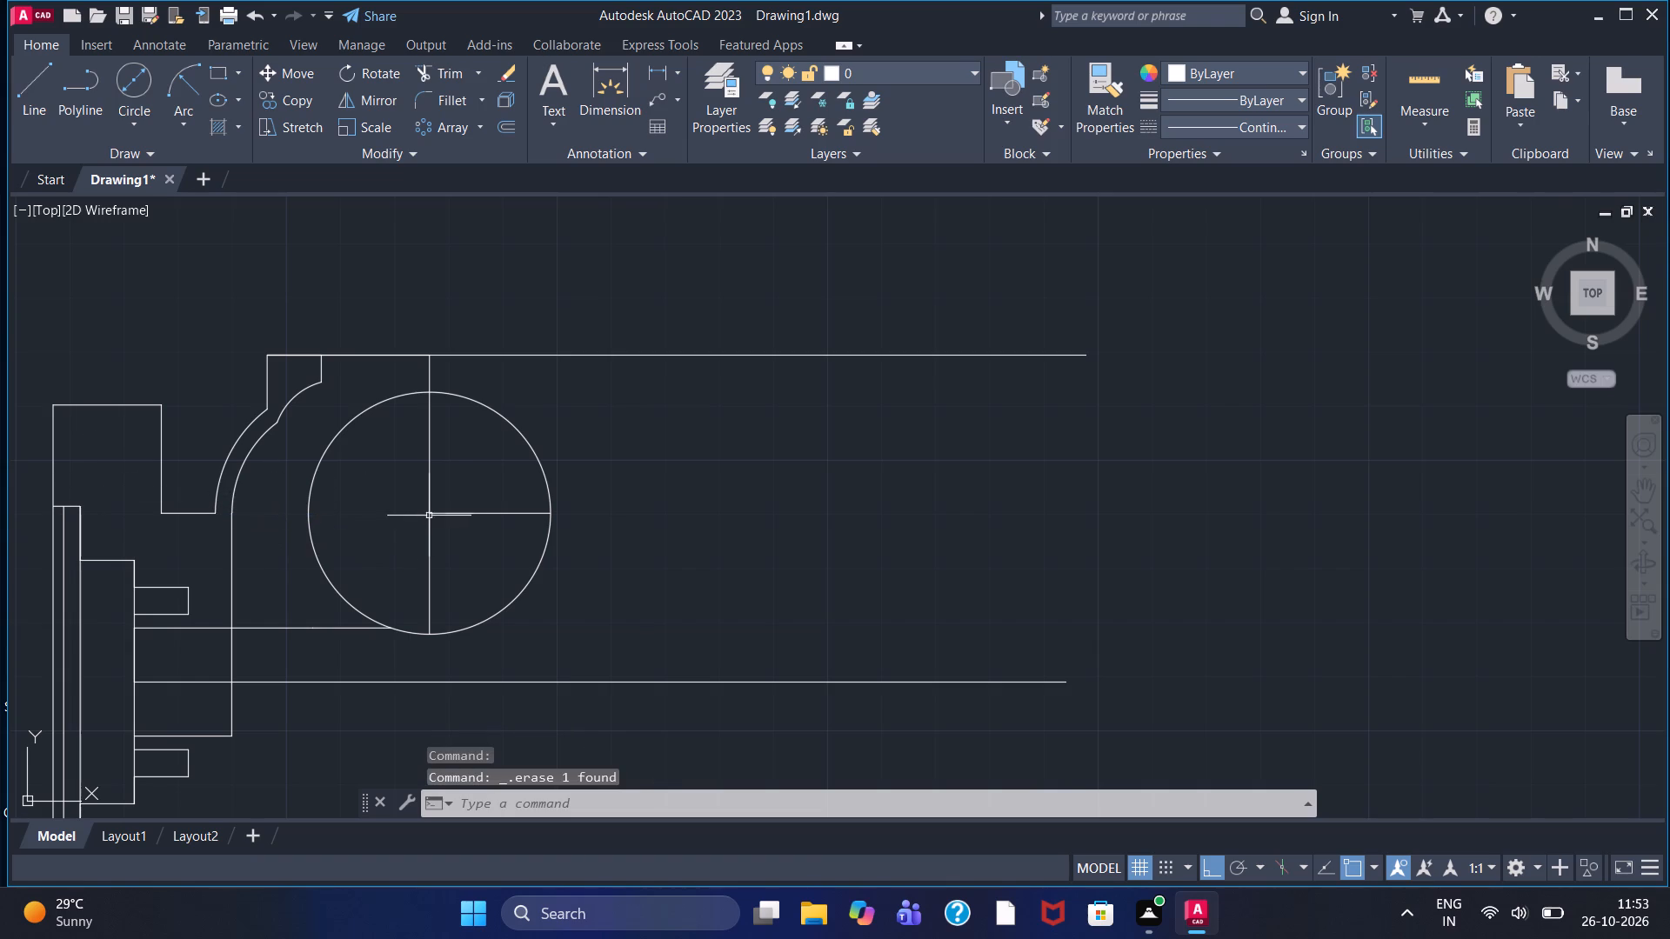
left_click(455, 515)
key("Delete")
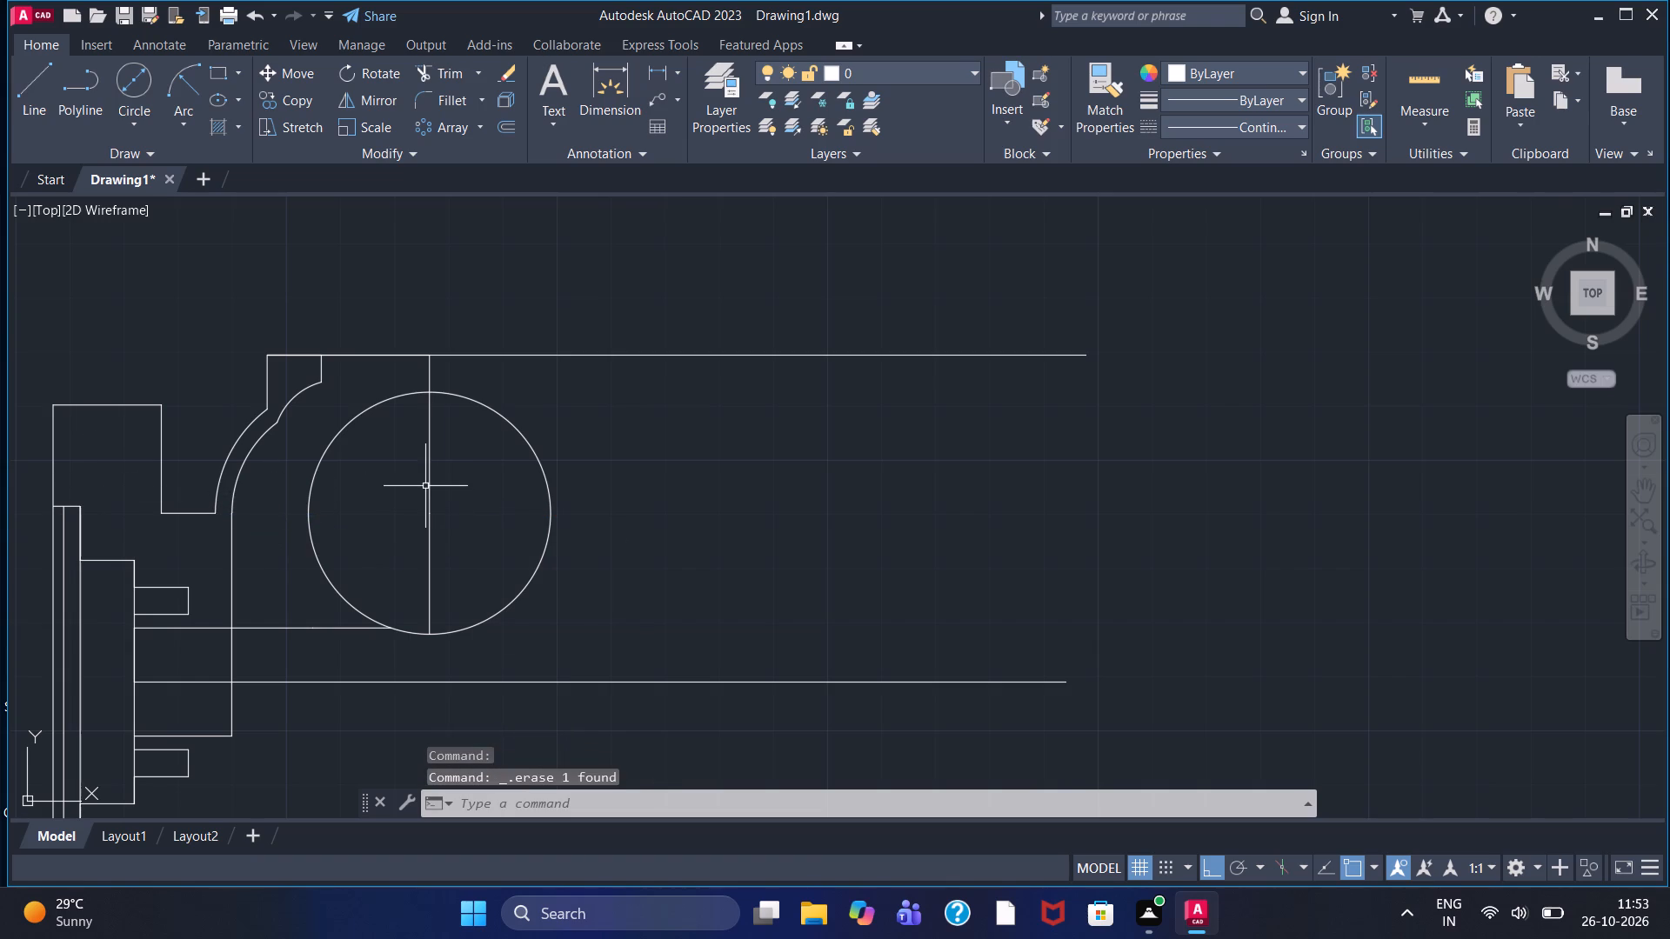
left_click(429, 486)
key("Delete")
left_click(431, 556)
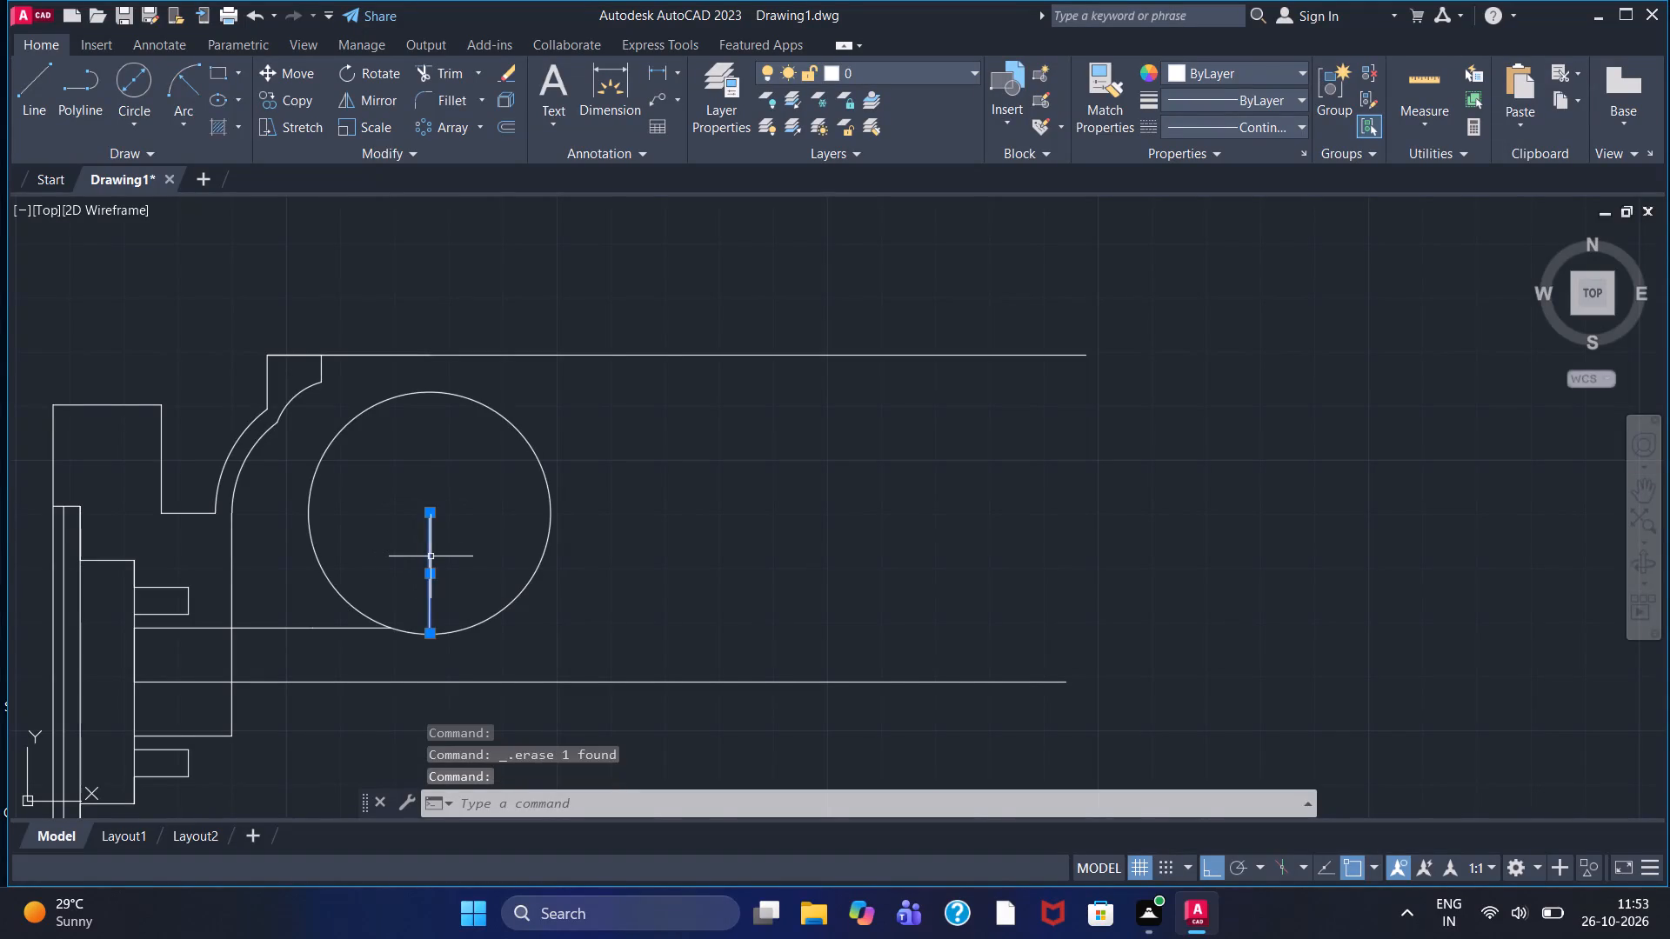
key("Delete")
Add a center mark to the large circle.
key("c")
key("m")
key("m")
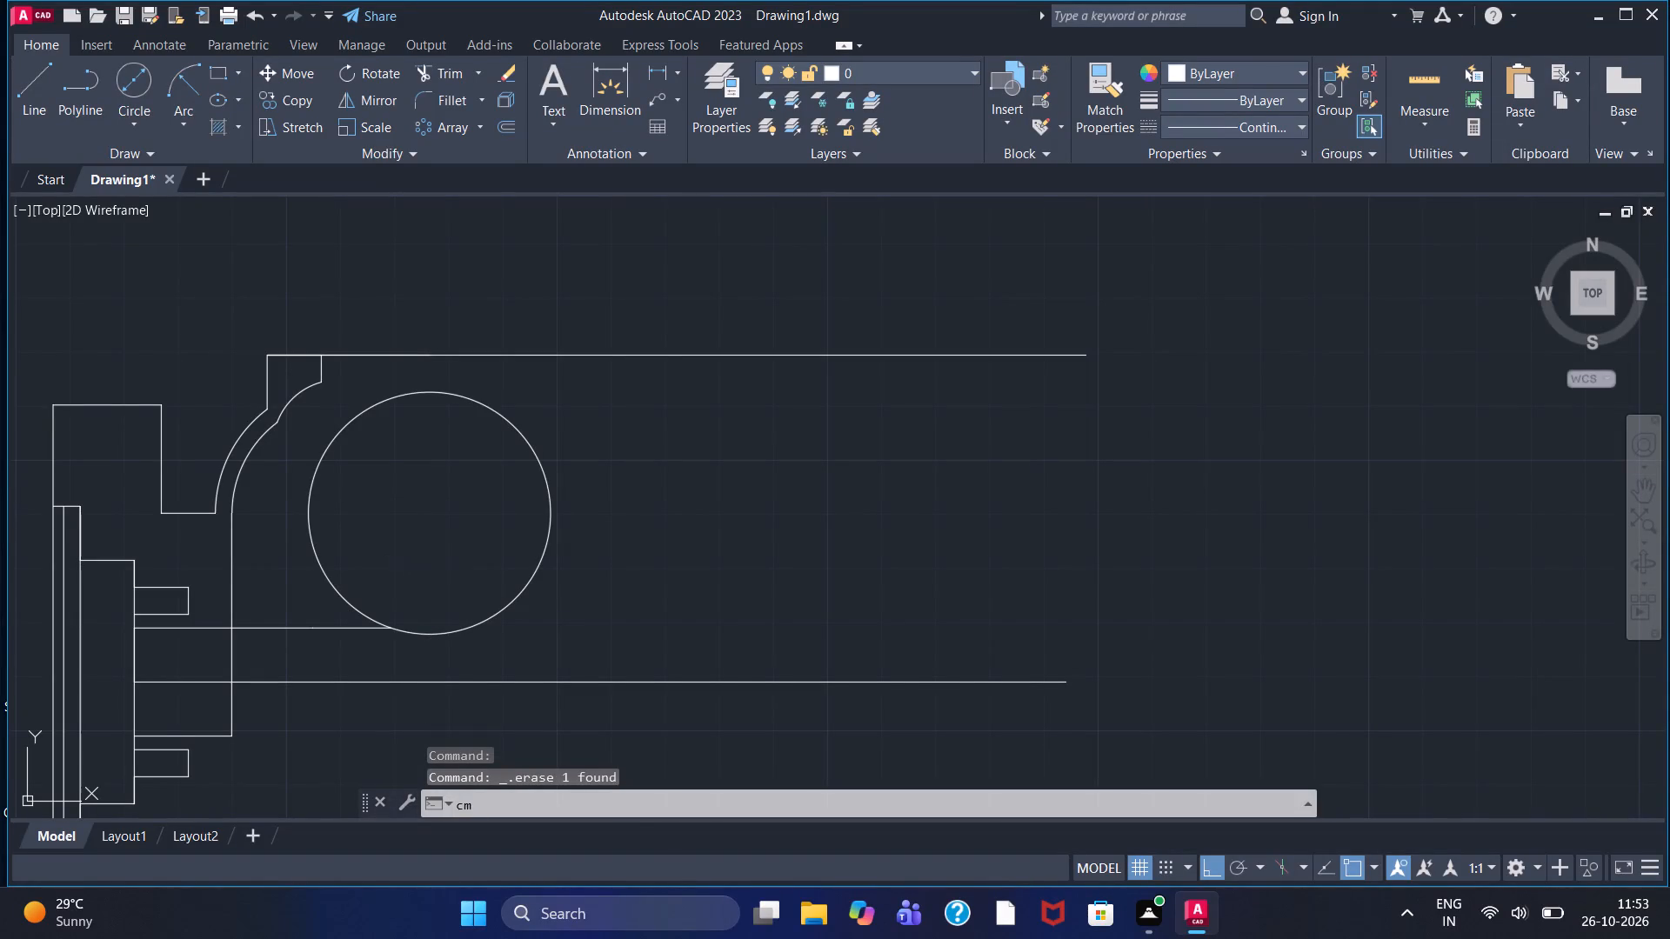
key("Return")
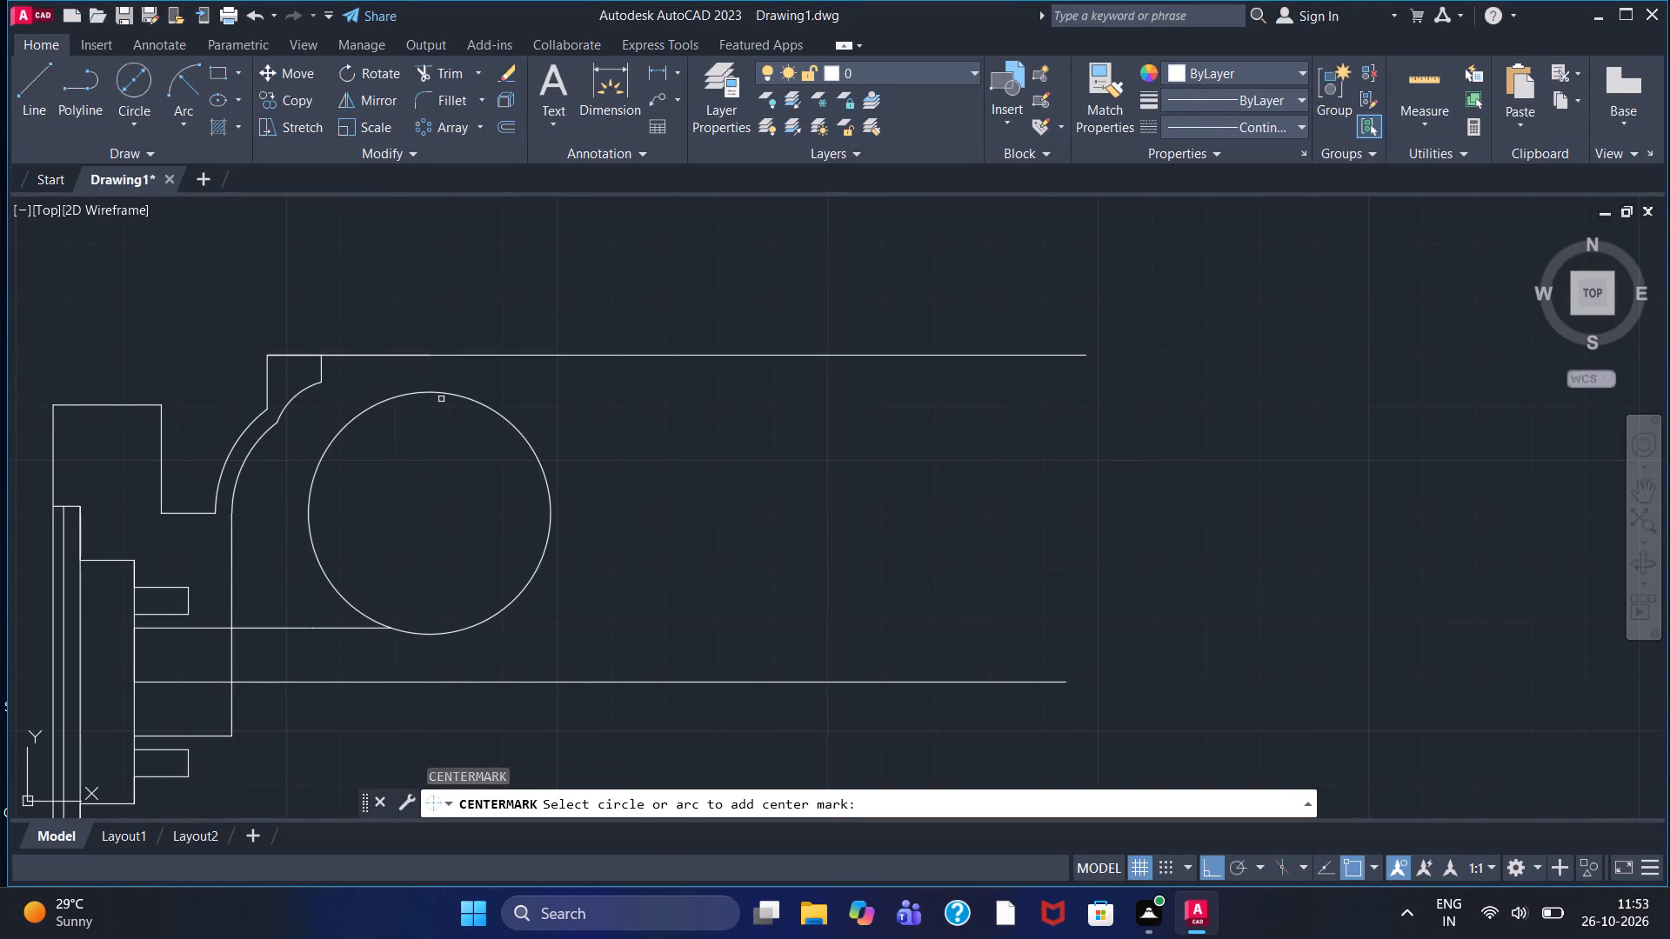
left_click(441, 393)
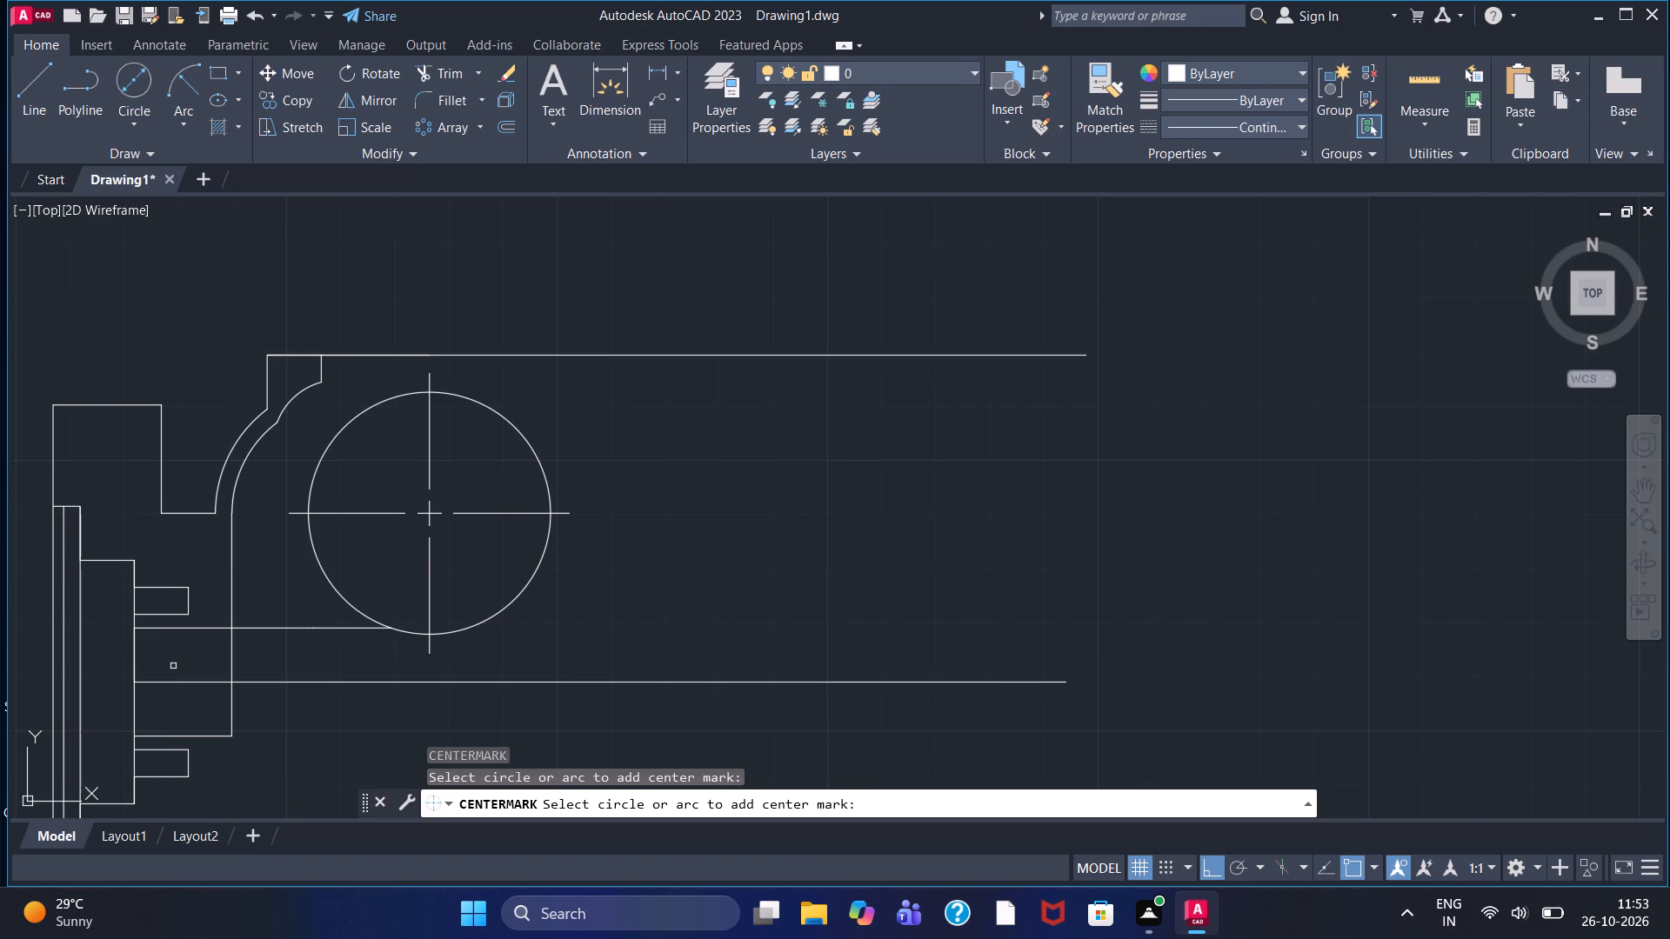
Draw a circle of diameter 3 centred on the lower end of the center mark's vertical line.
scroll(174, 668, "down", 1)
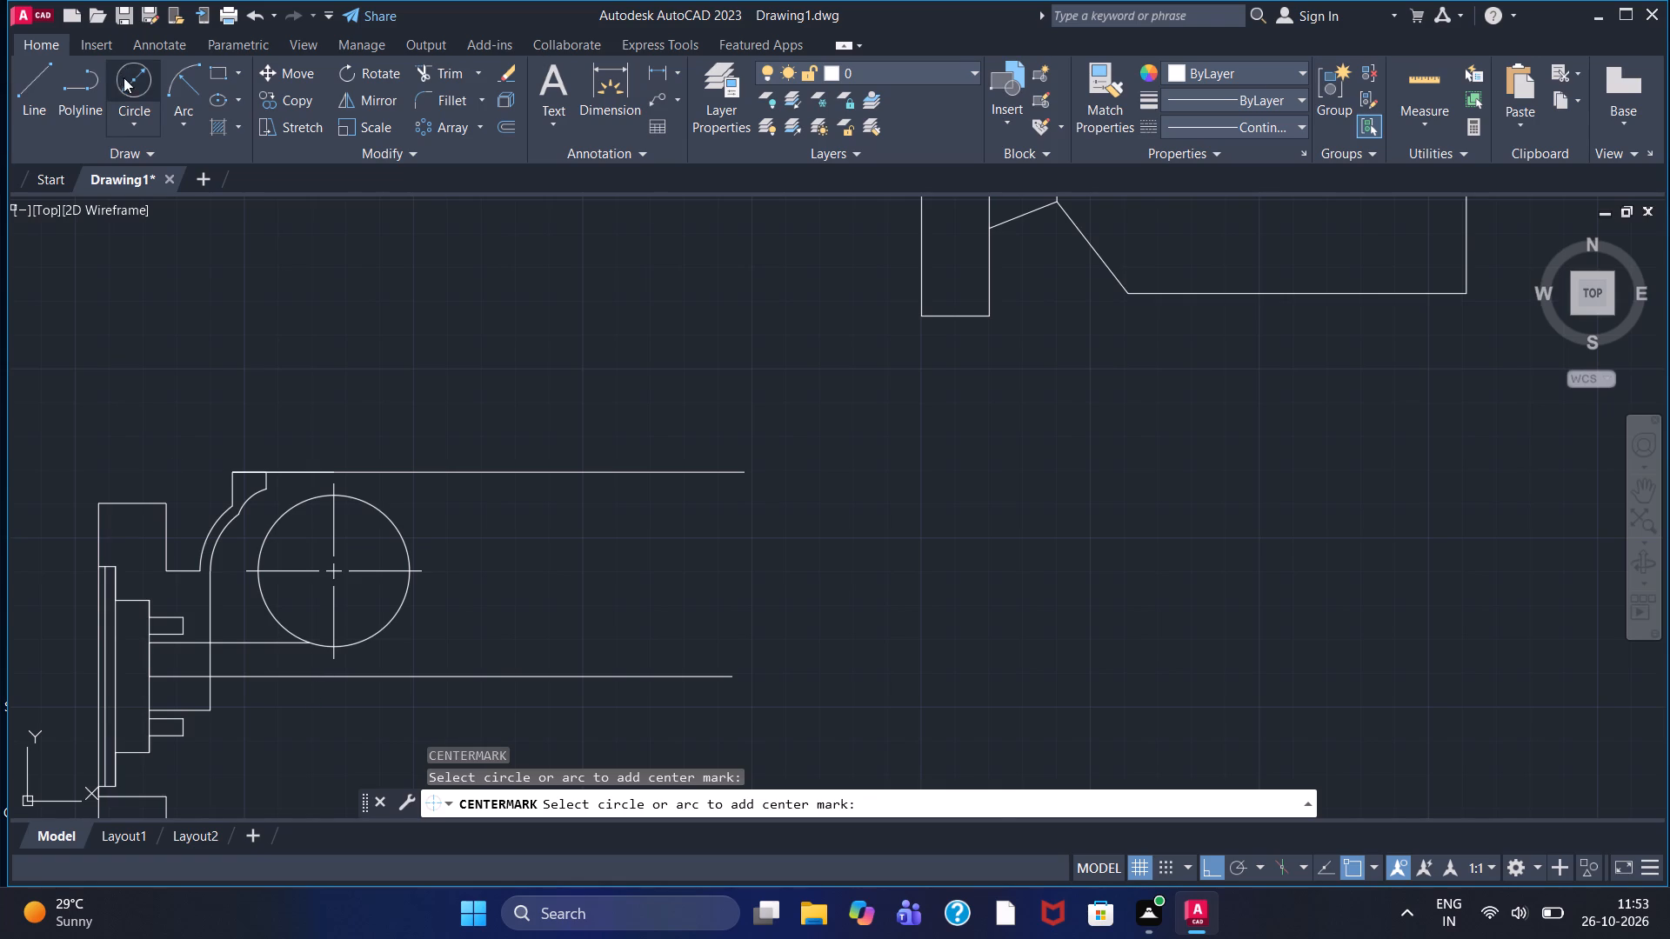
left_click_drag(134, 77, 137, 86)
scroll(322, 636, "up", 3)
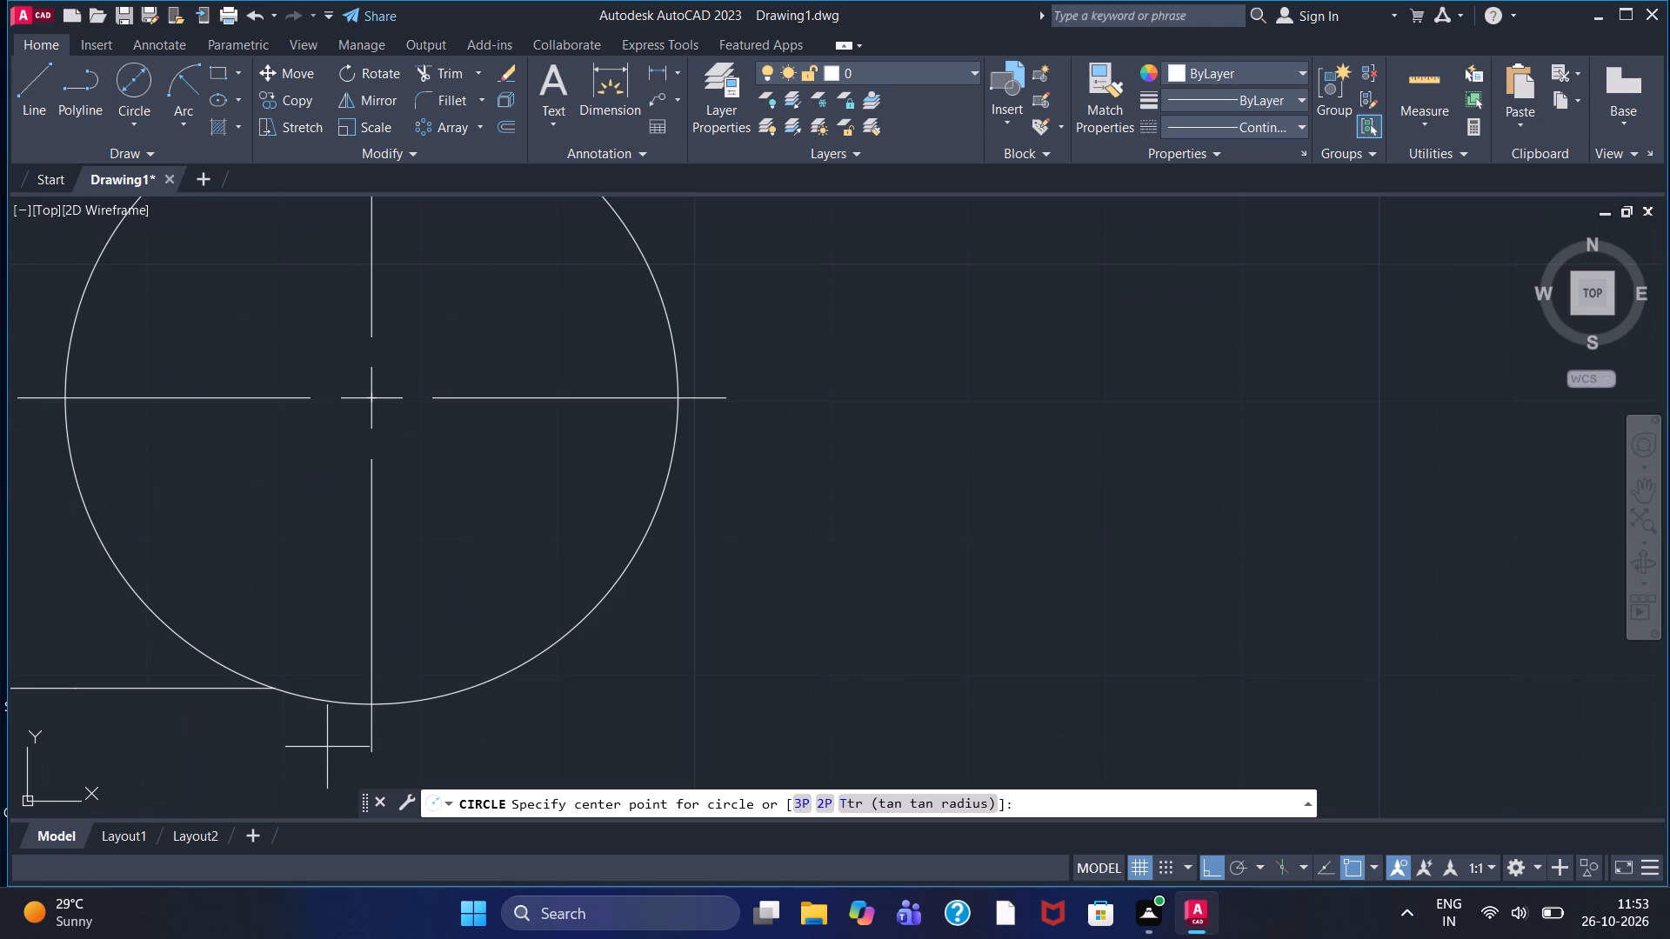
left_click(370, 754)
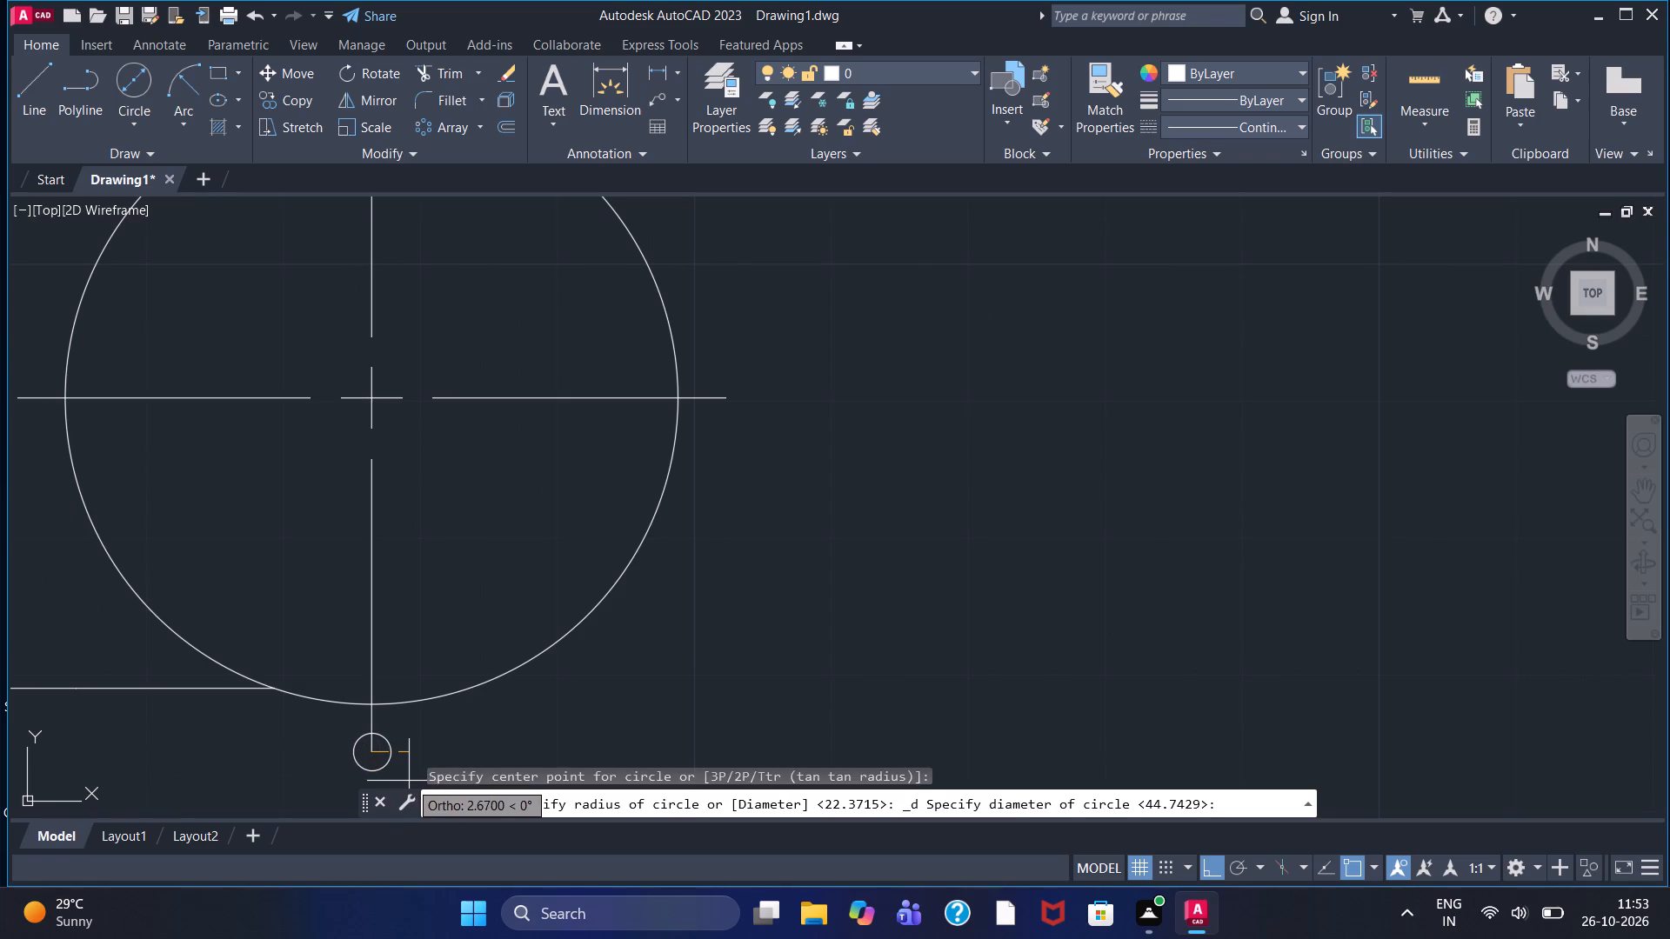
key("3")
key("Return")
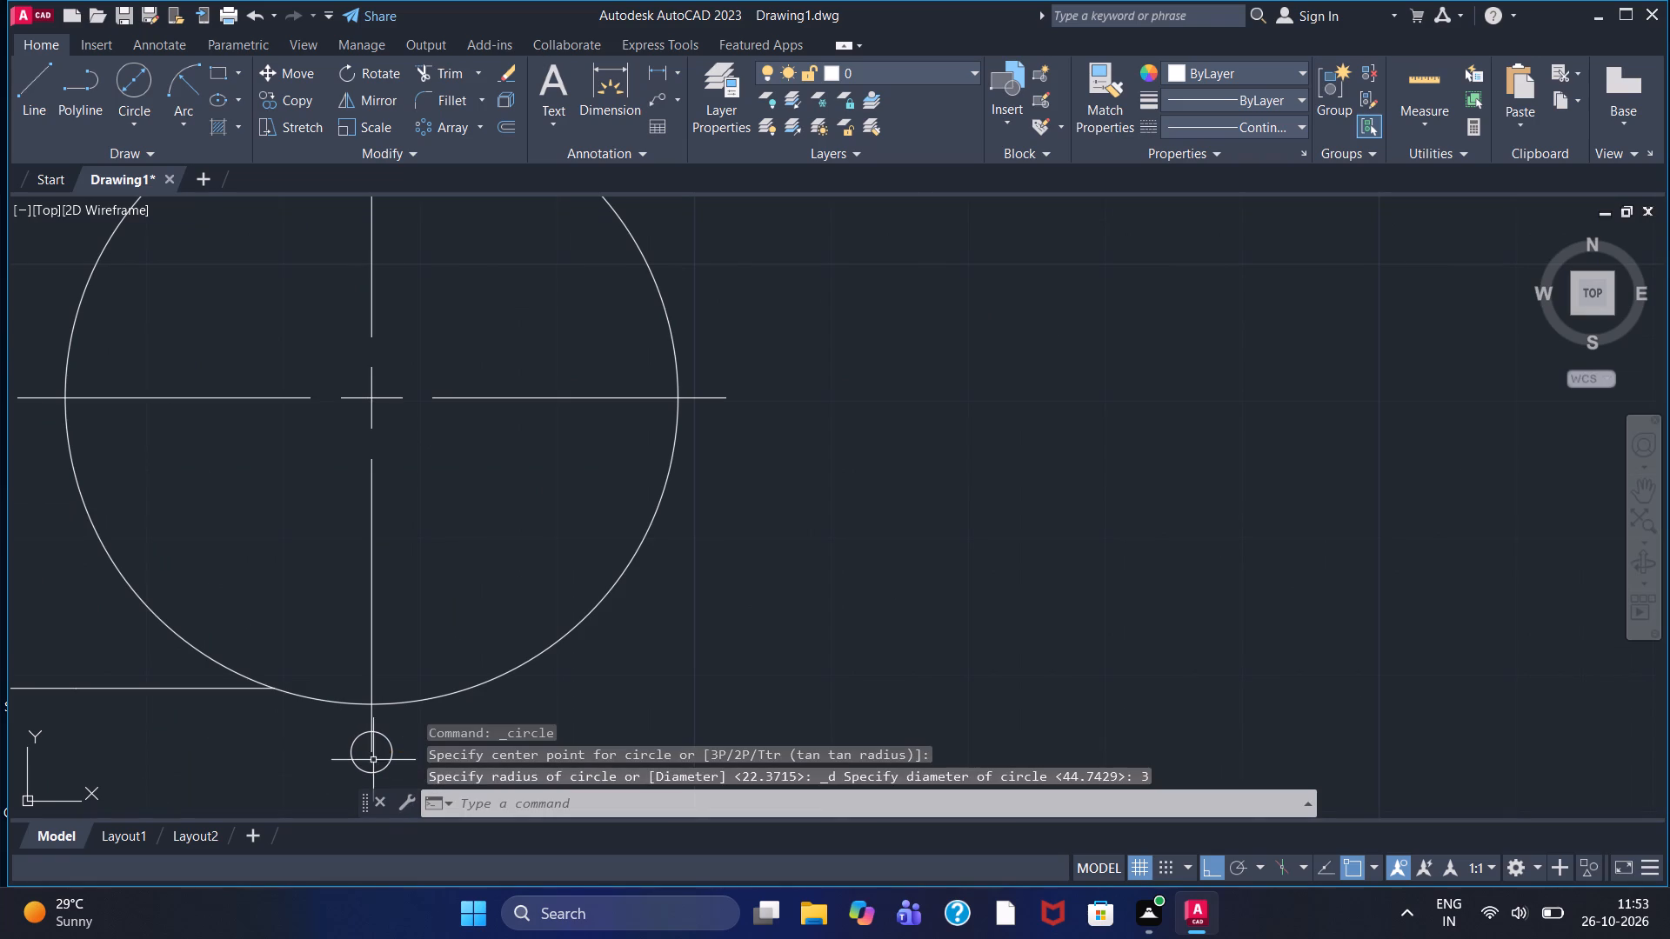
Create a polar array of the small circle with 3 items around the large circle's centre.
left_click(455, 128)
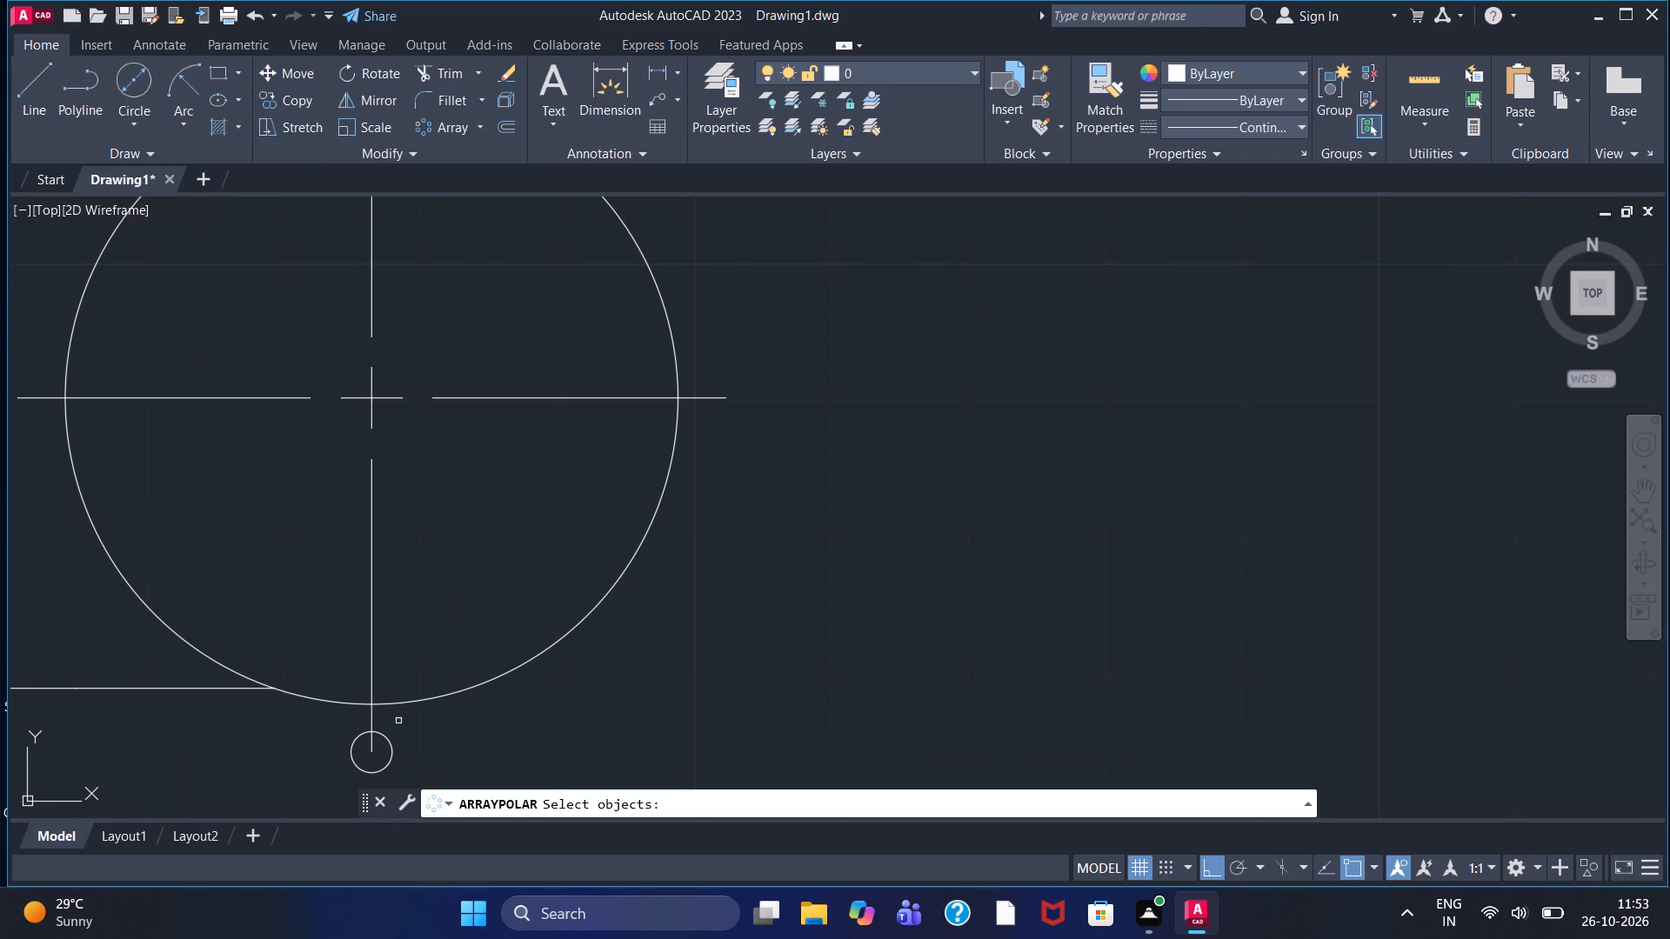
left_click(390, 755)
key("Return")
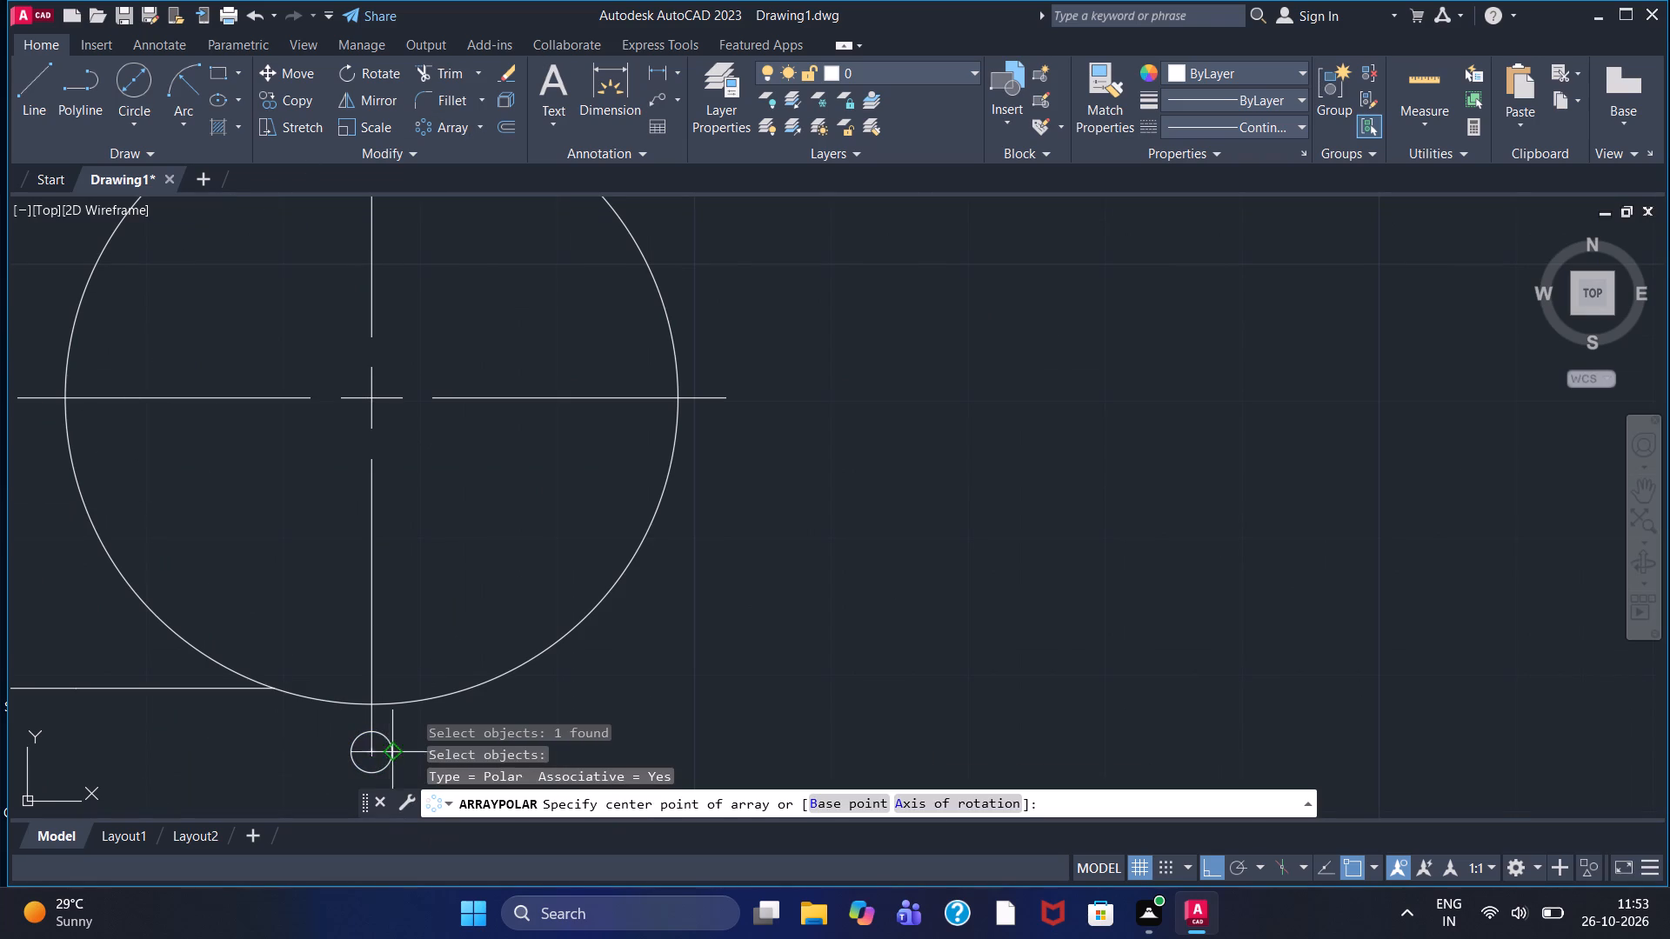
left_click(372, 397)
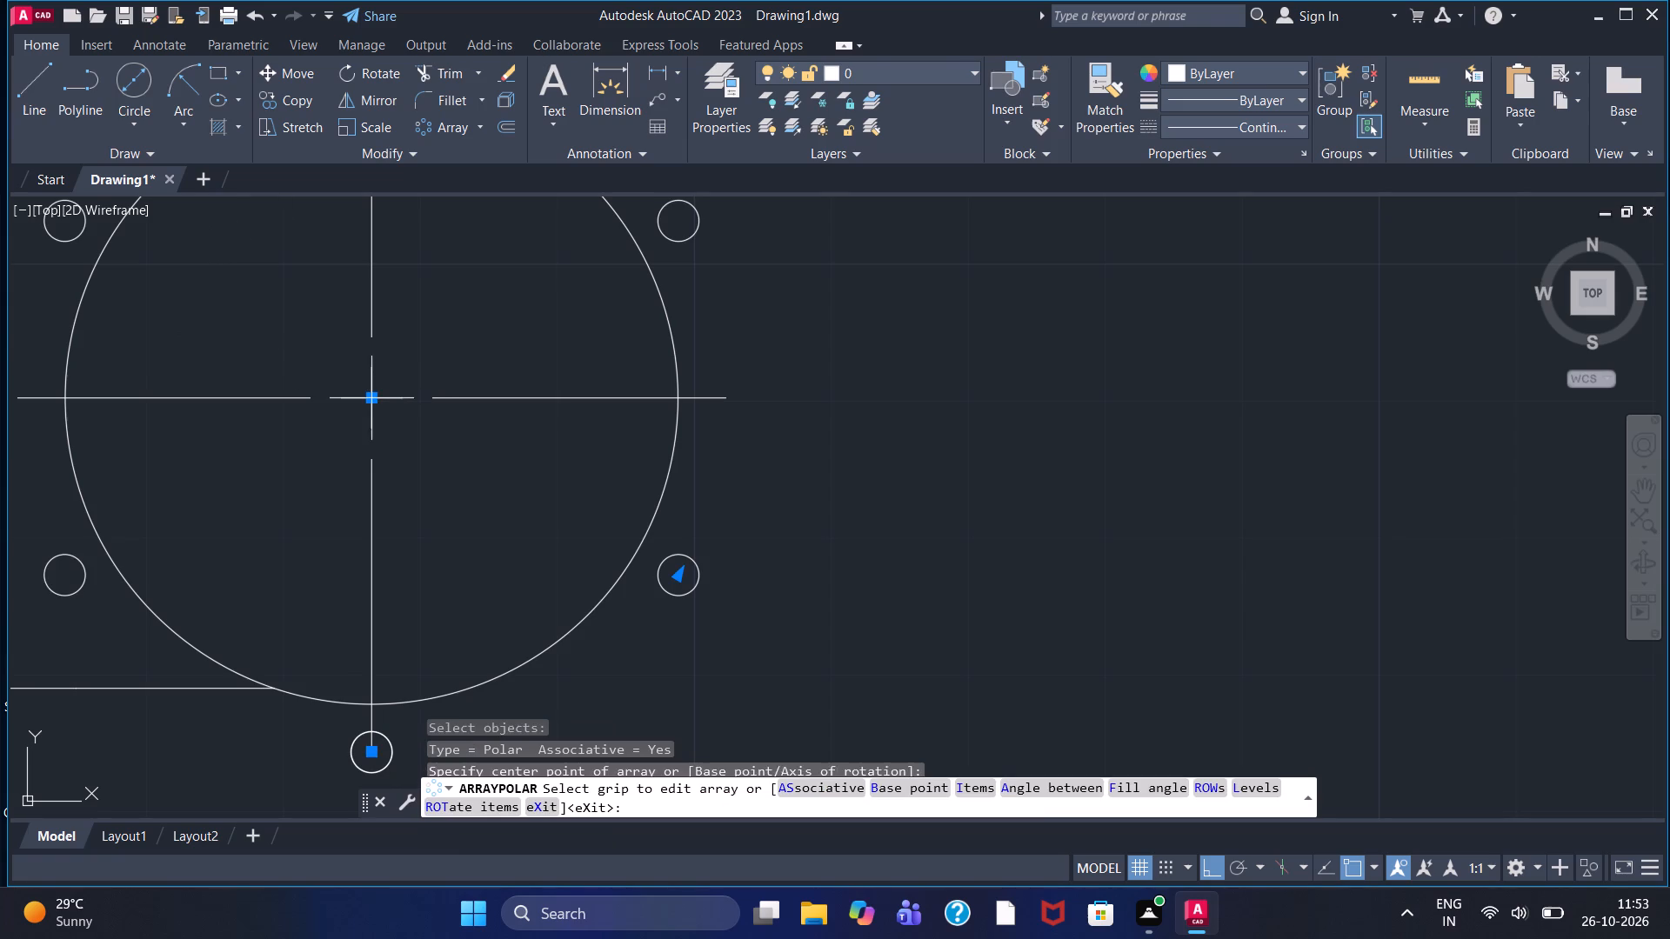
left_click_drag(262, 80, 0, 119)
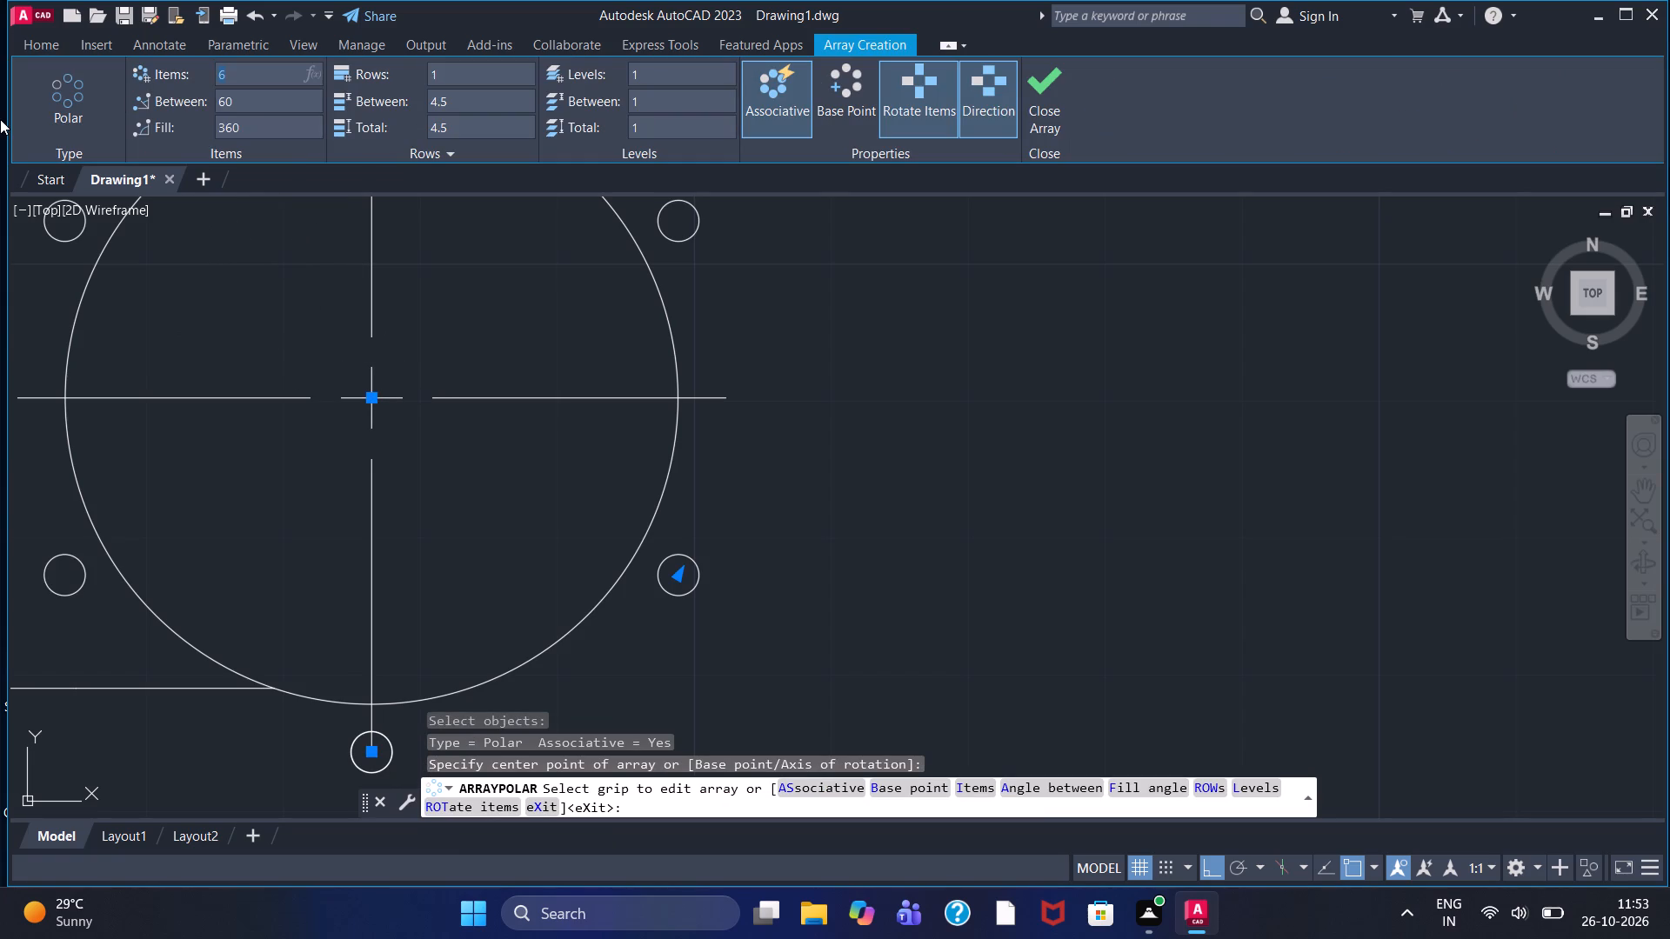
key("3")
key("Return")
left_click(1055, 100)
scroll(996, 399, "down", 1)
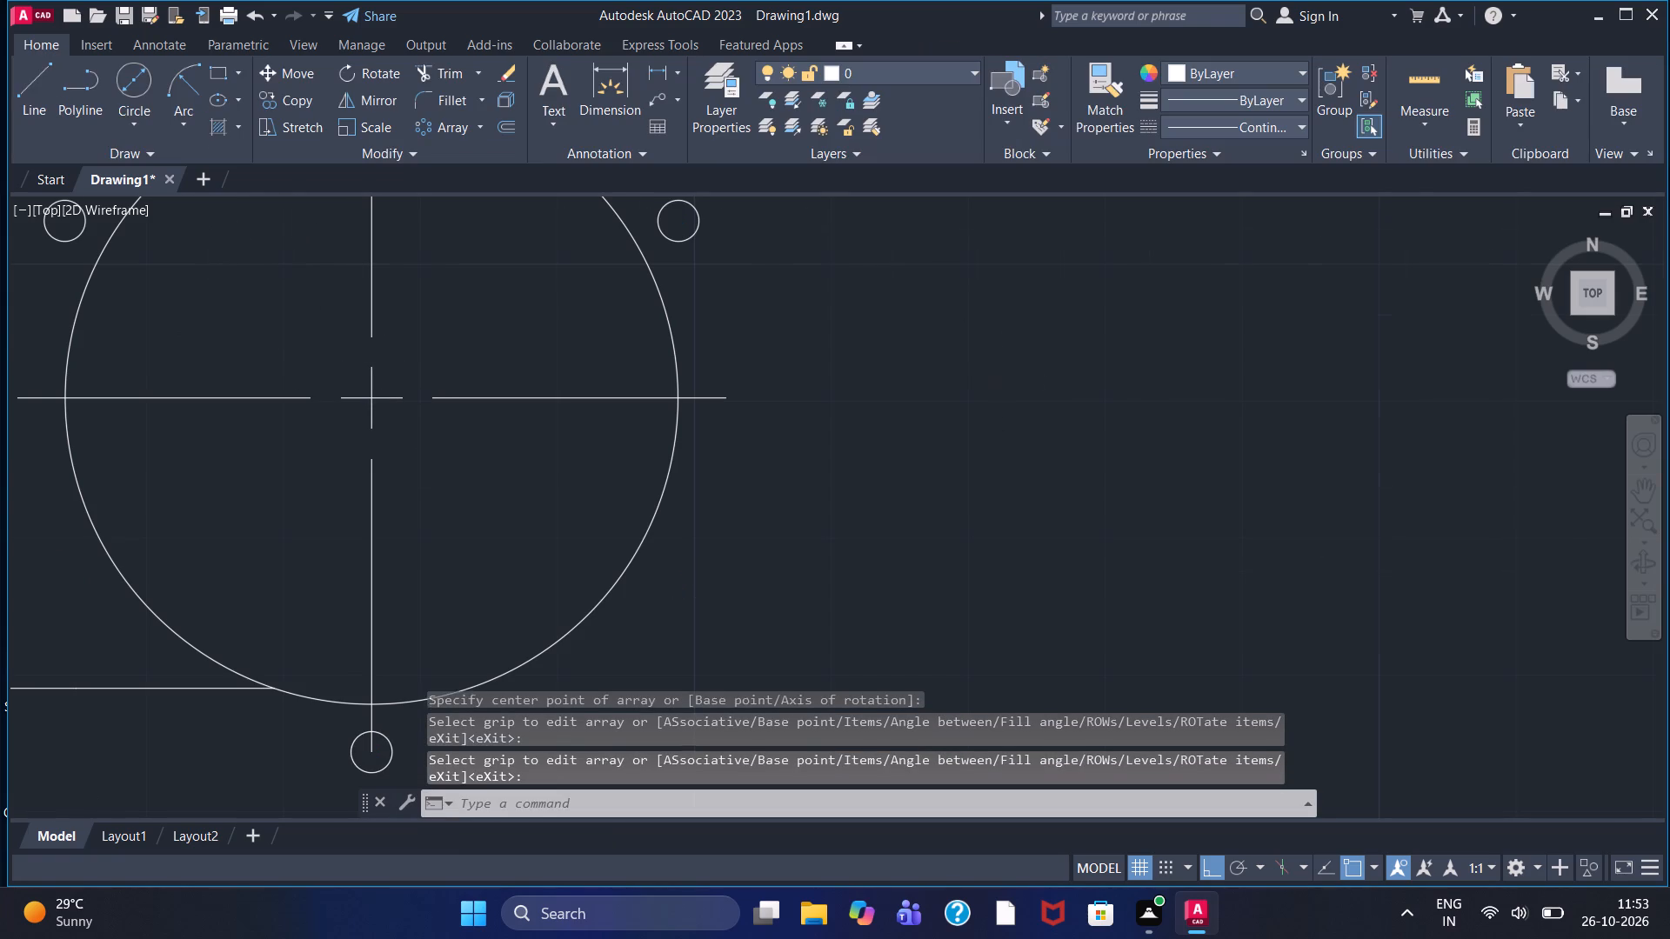
scroll(996, 403, "down", 1)
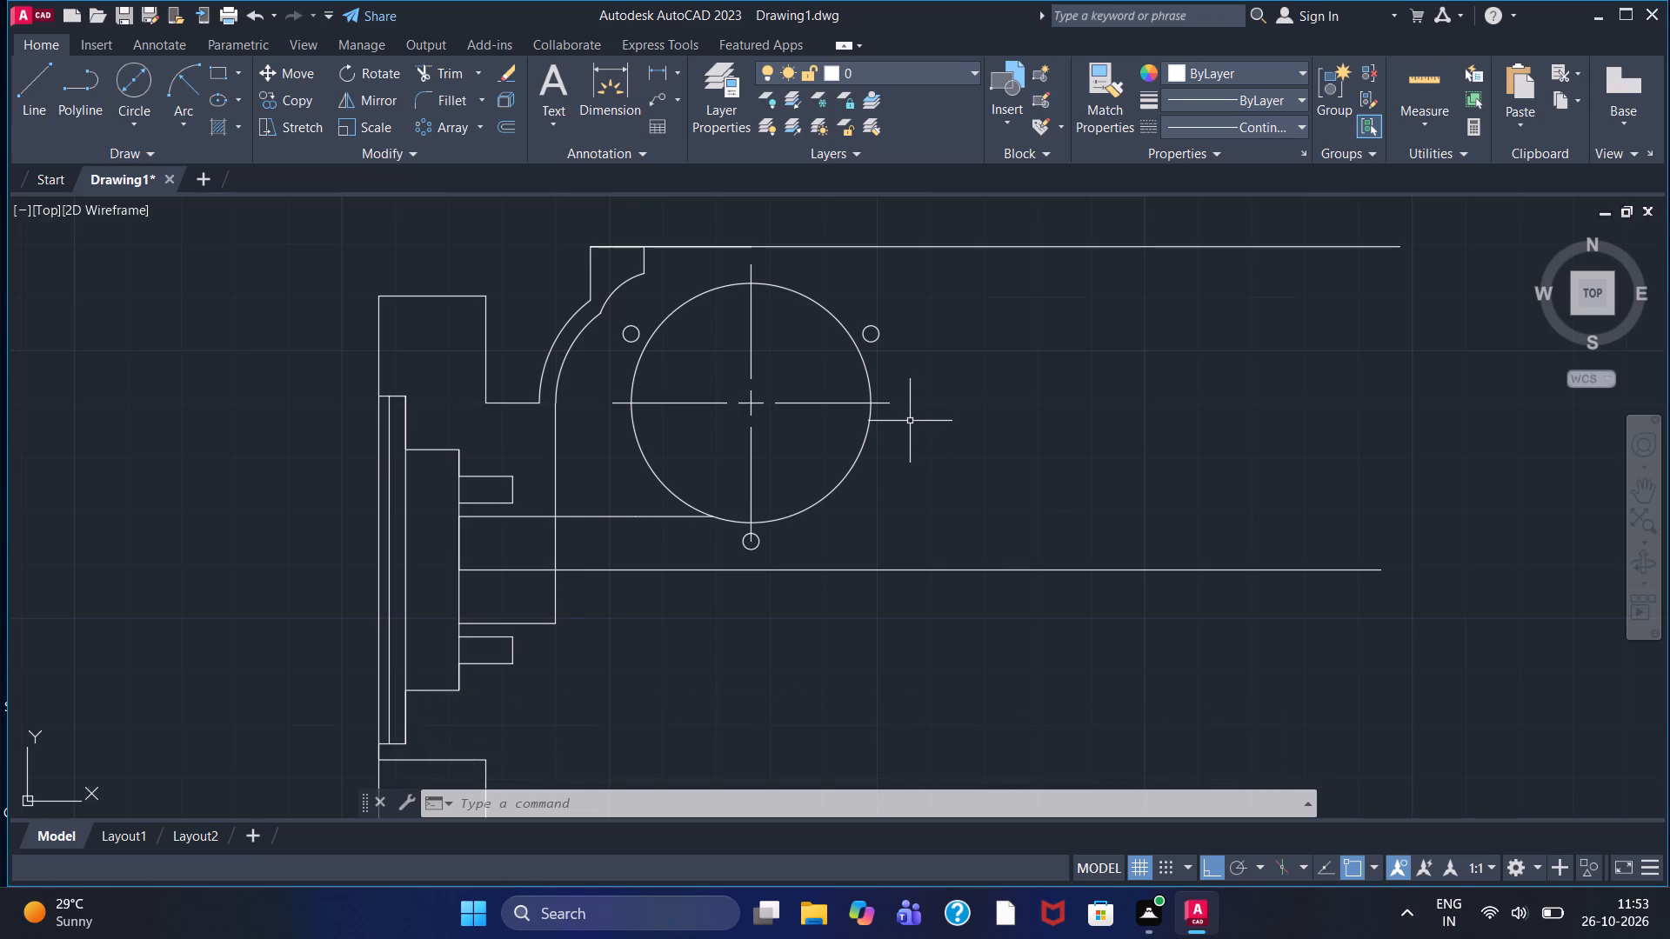
Draw a line chain from the lower block's upper-right corner: sloping up, sloping down, horizontally right, and about 109 vertically past the top line.
scroll(899, 463, "down", 1)
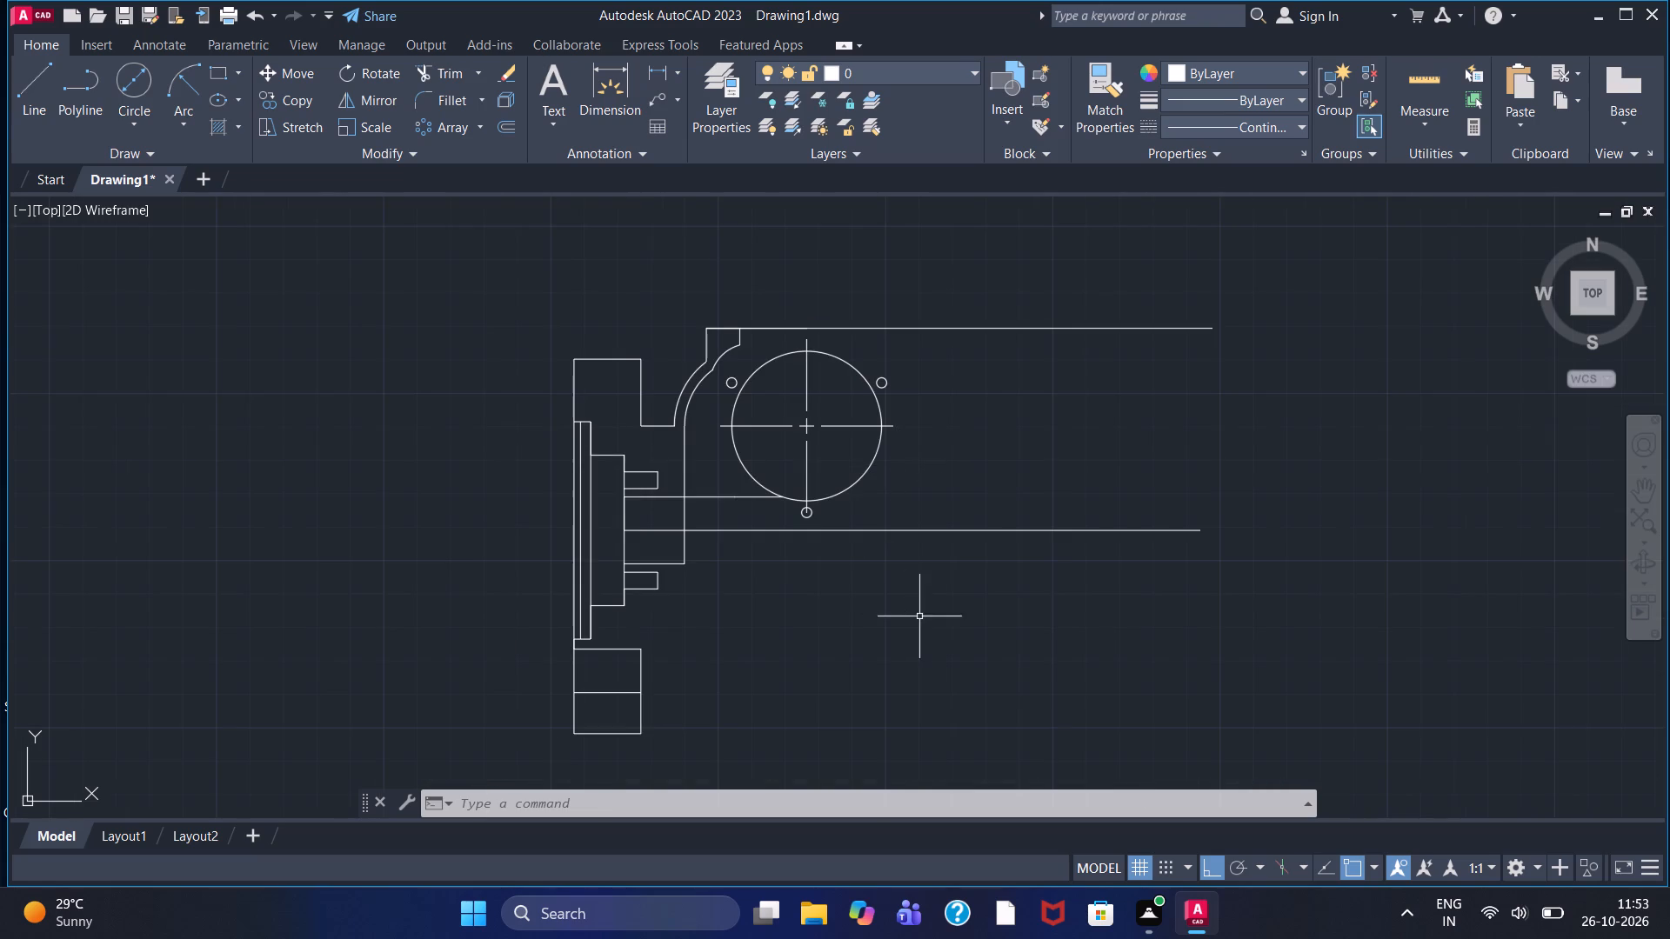
middle_click_drag(919, 616, 773, 561)
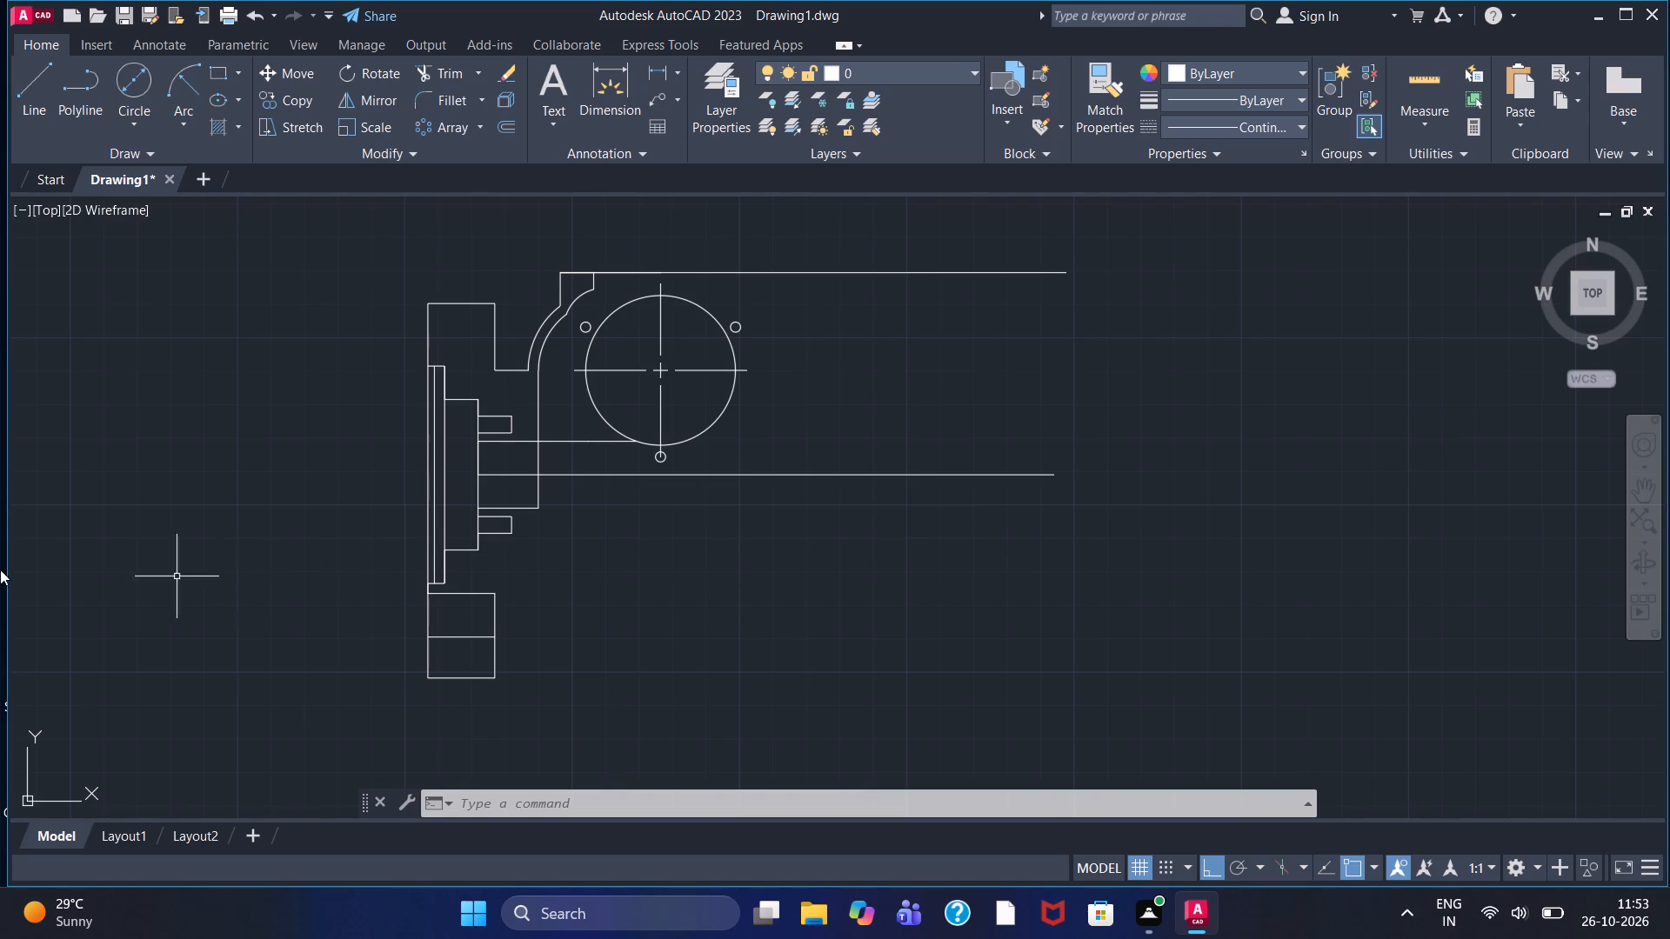
left_click(27, 117)
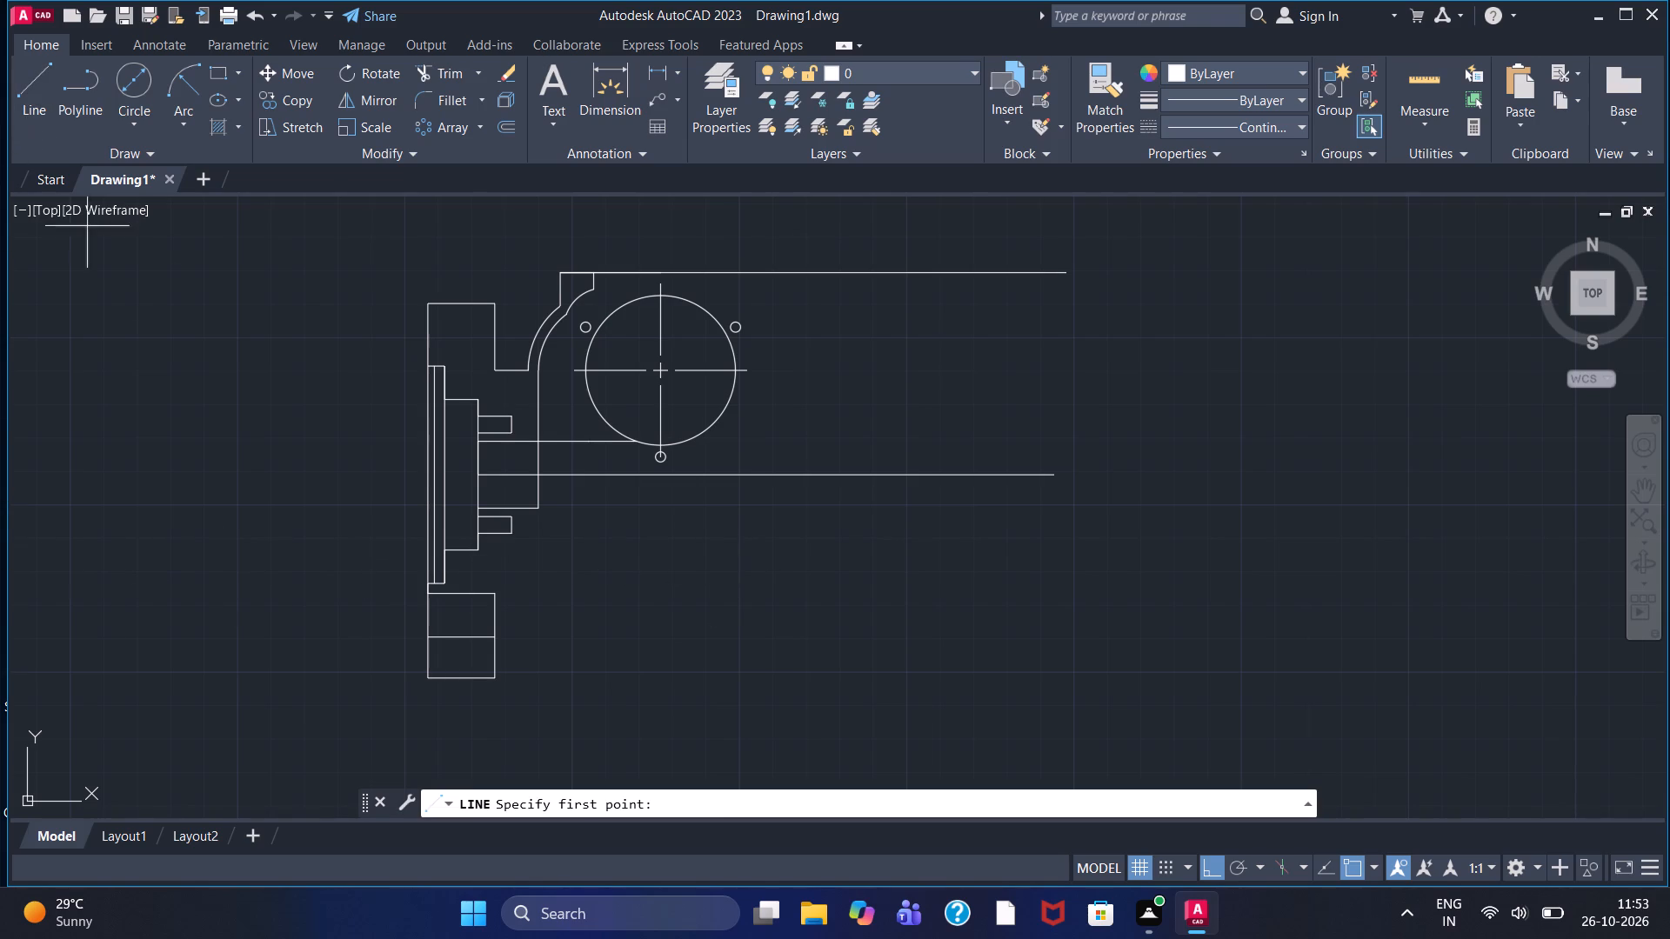
left_click(493, 593)
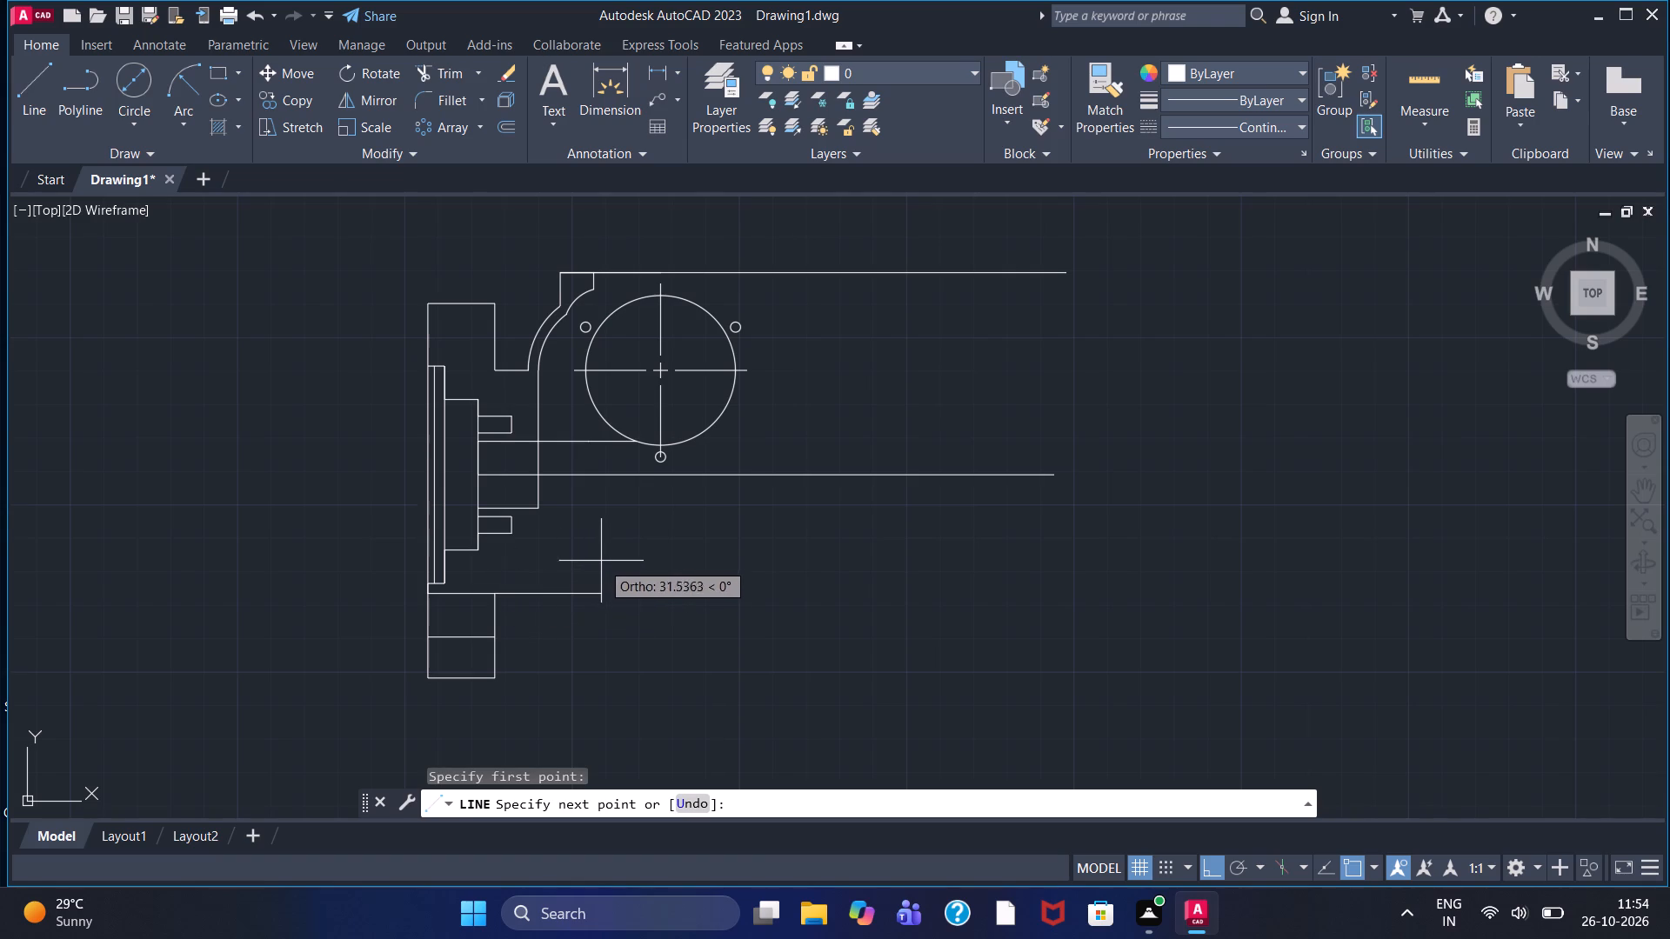
key("F8")
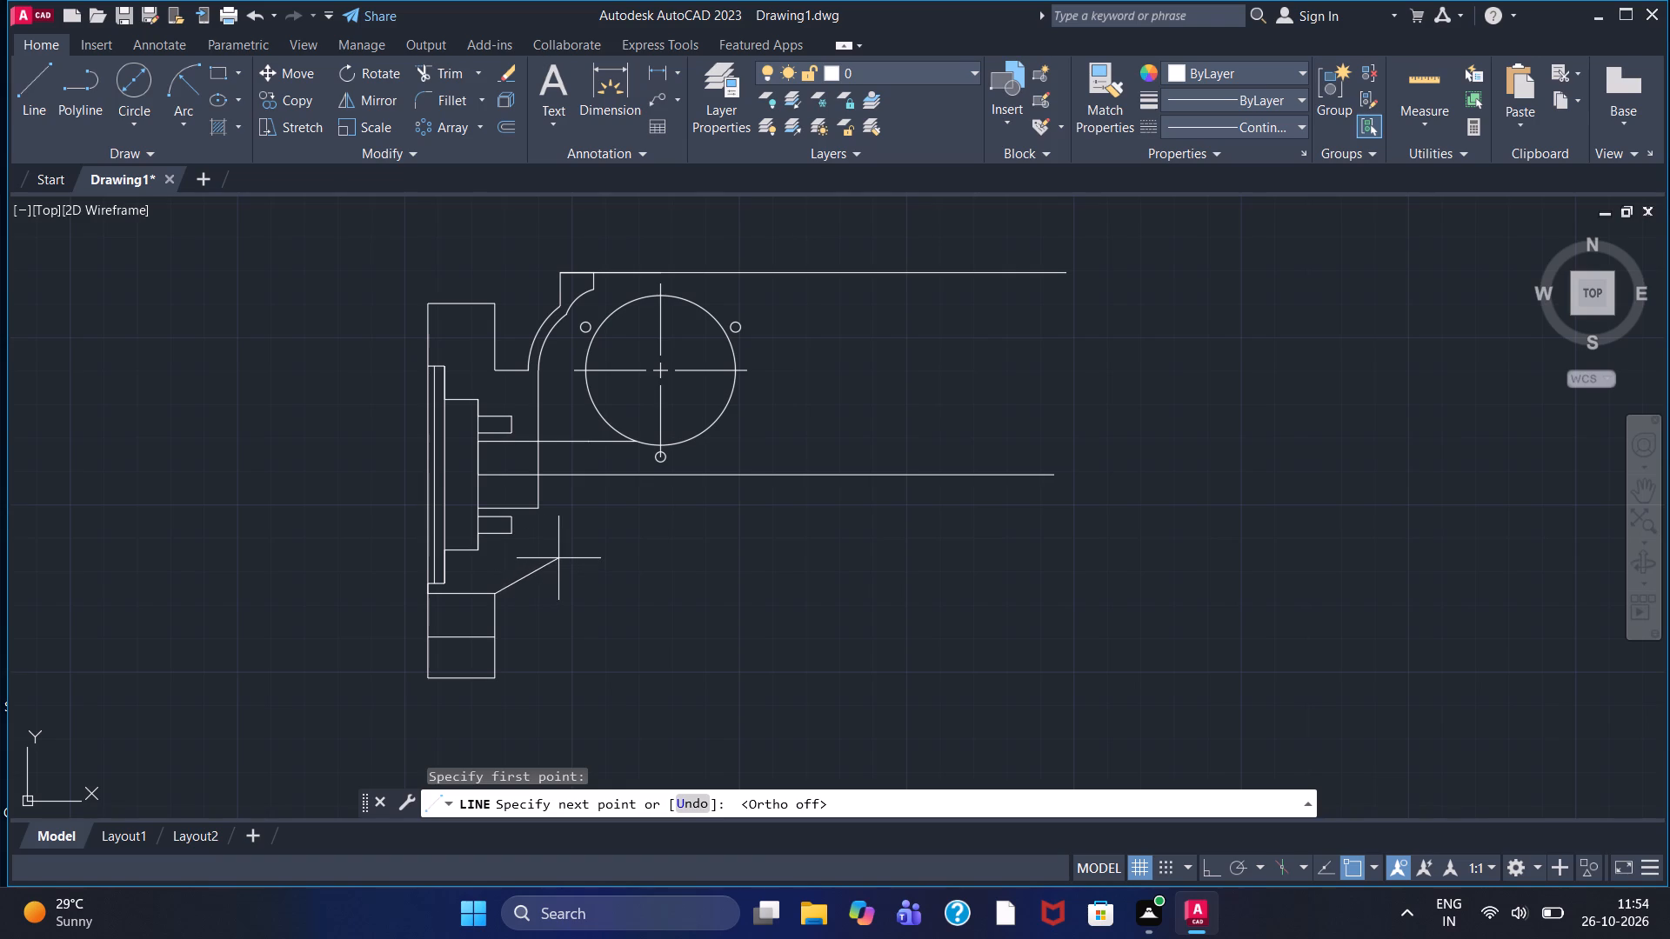
left_click(558, 558)
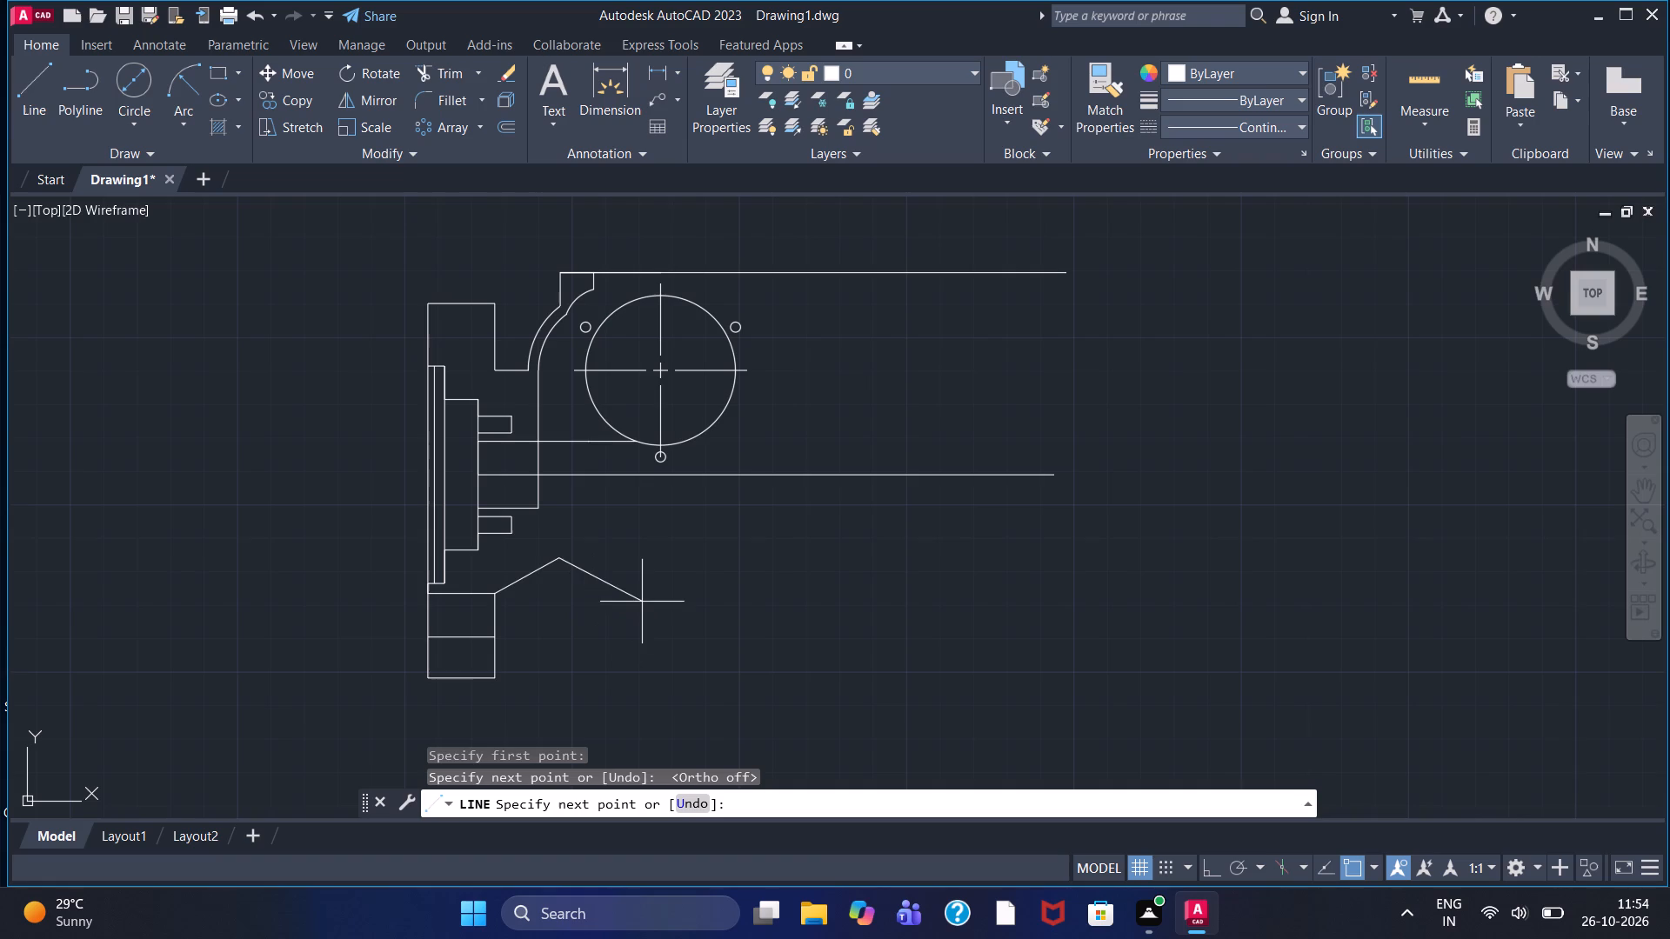
left_click(612, 615)
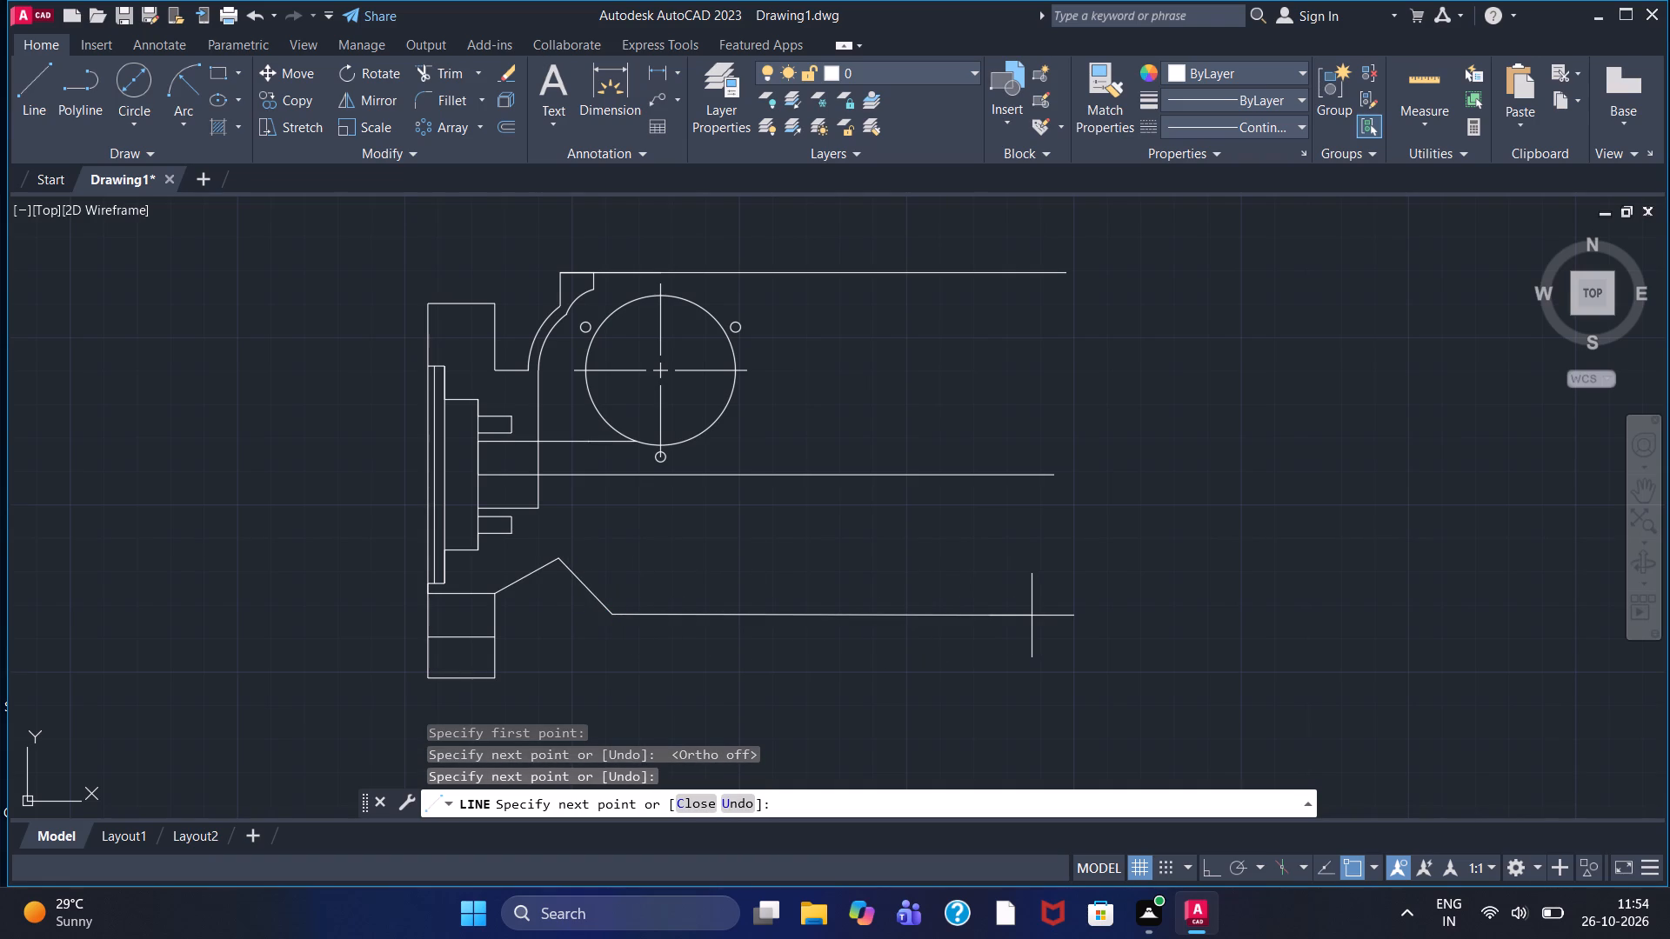
key("F8")
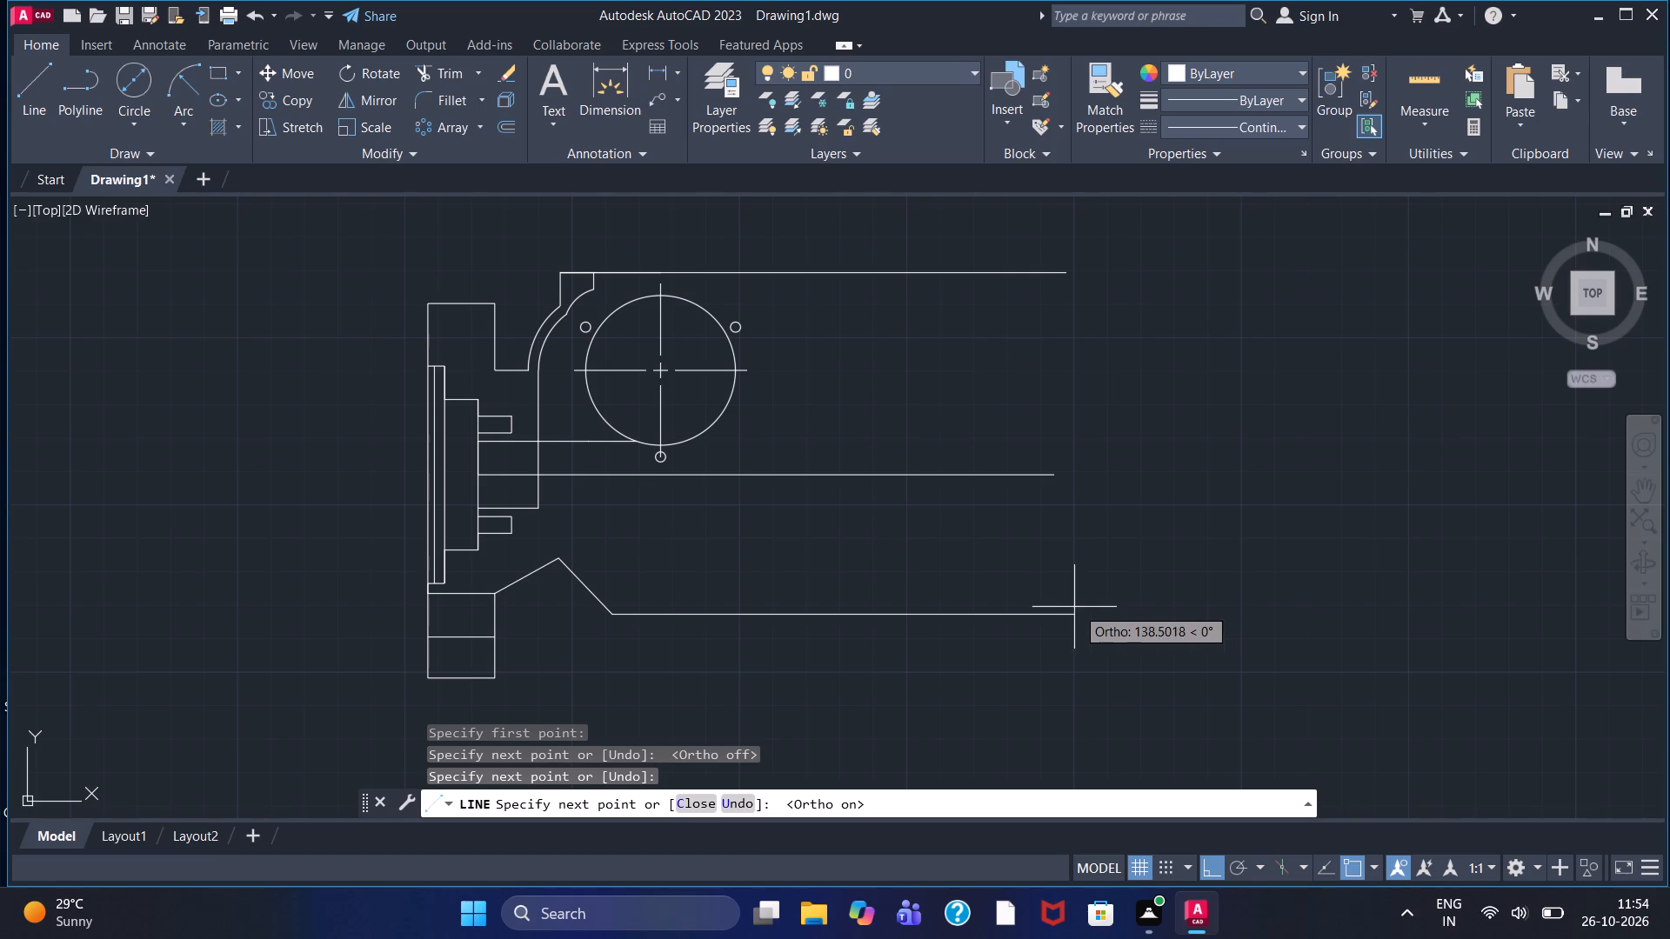
left_click(1048, 604)
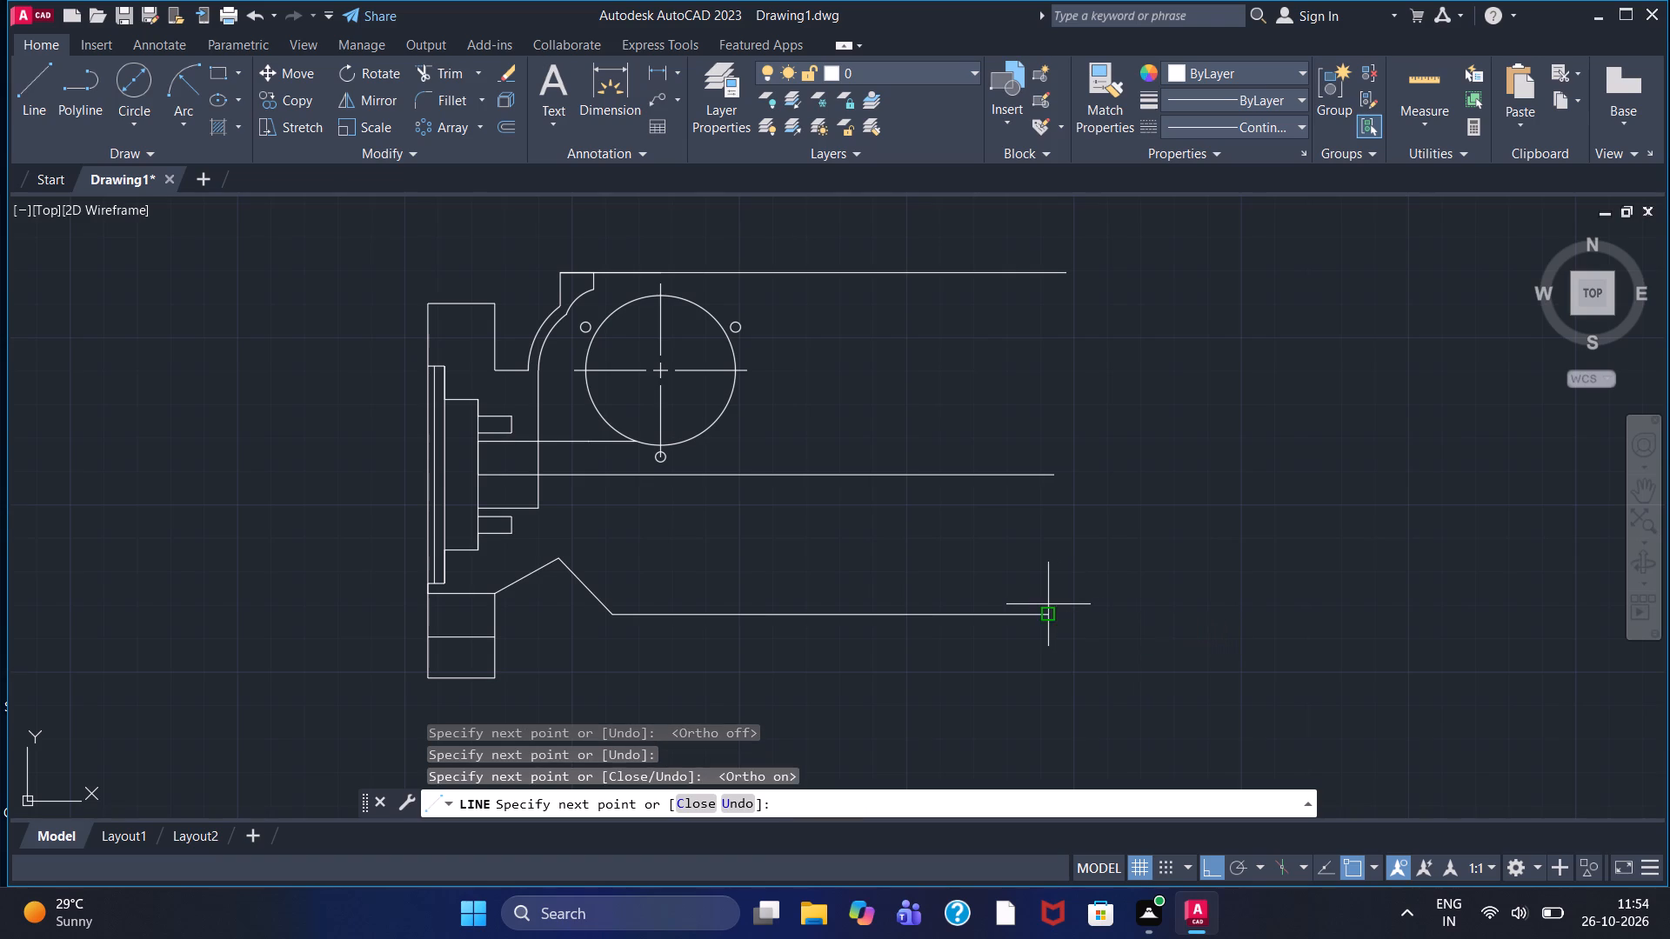
left_click(1044, 250)
right_click(1044, 251)
left_click(1076, 261)
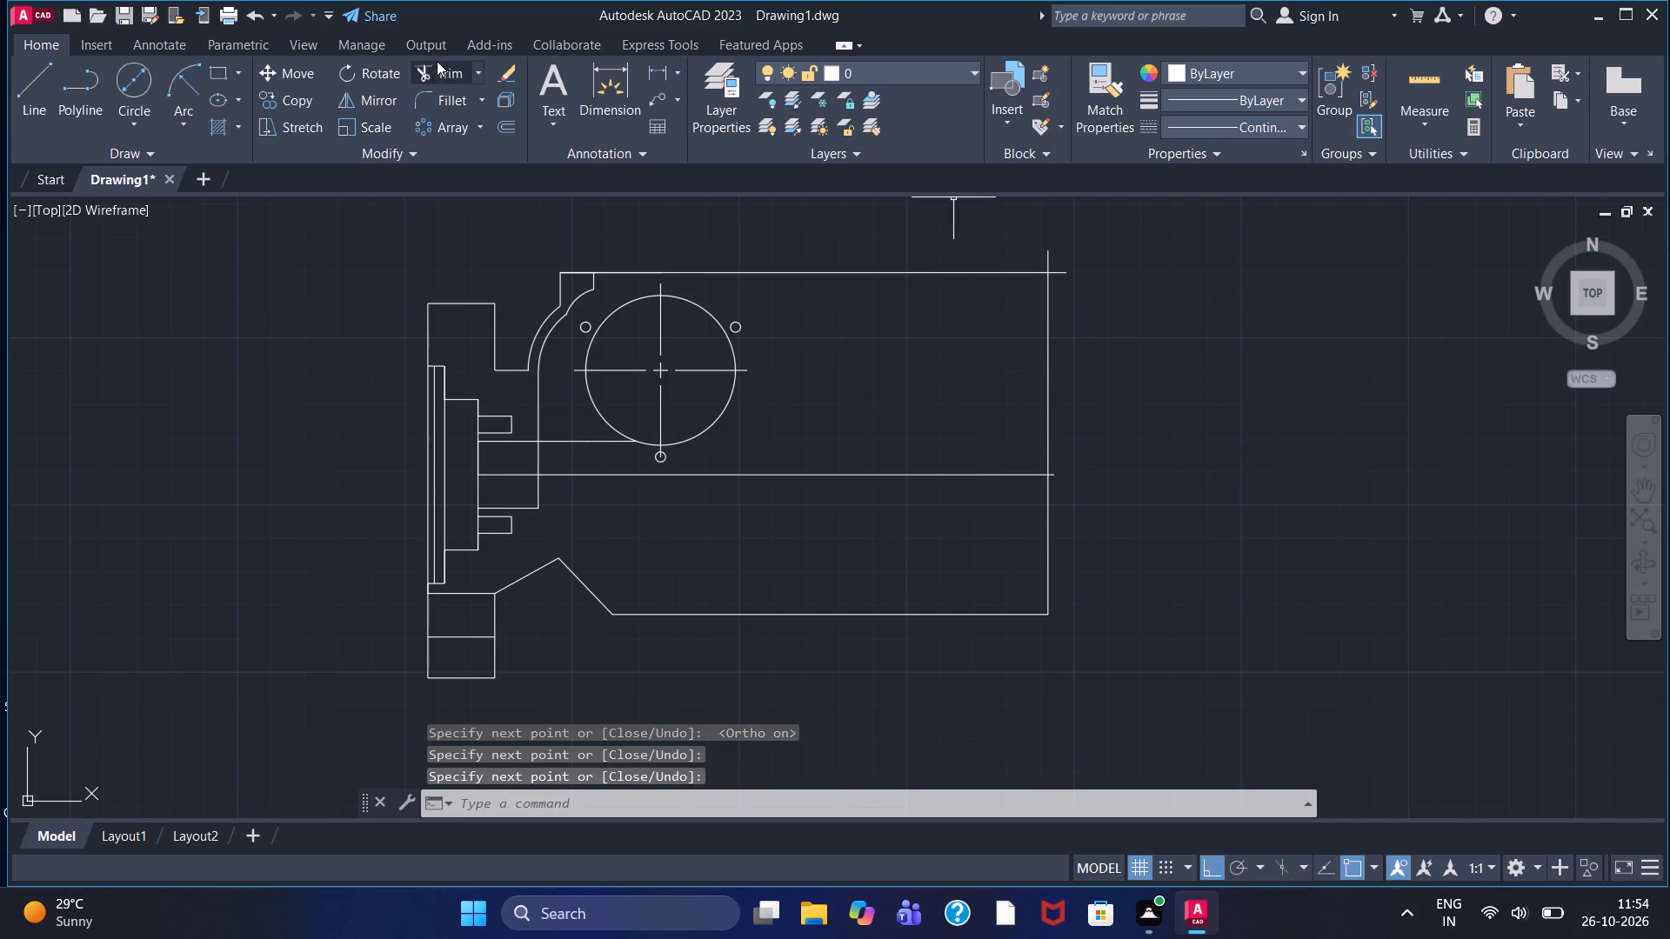
Trim the overhanging ends where the new vertical edge meets the top line and the long middle horizontal line.
left_click(444, 69)
left_click(1046, 257)
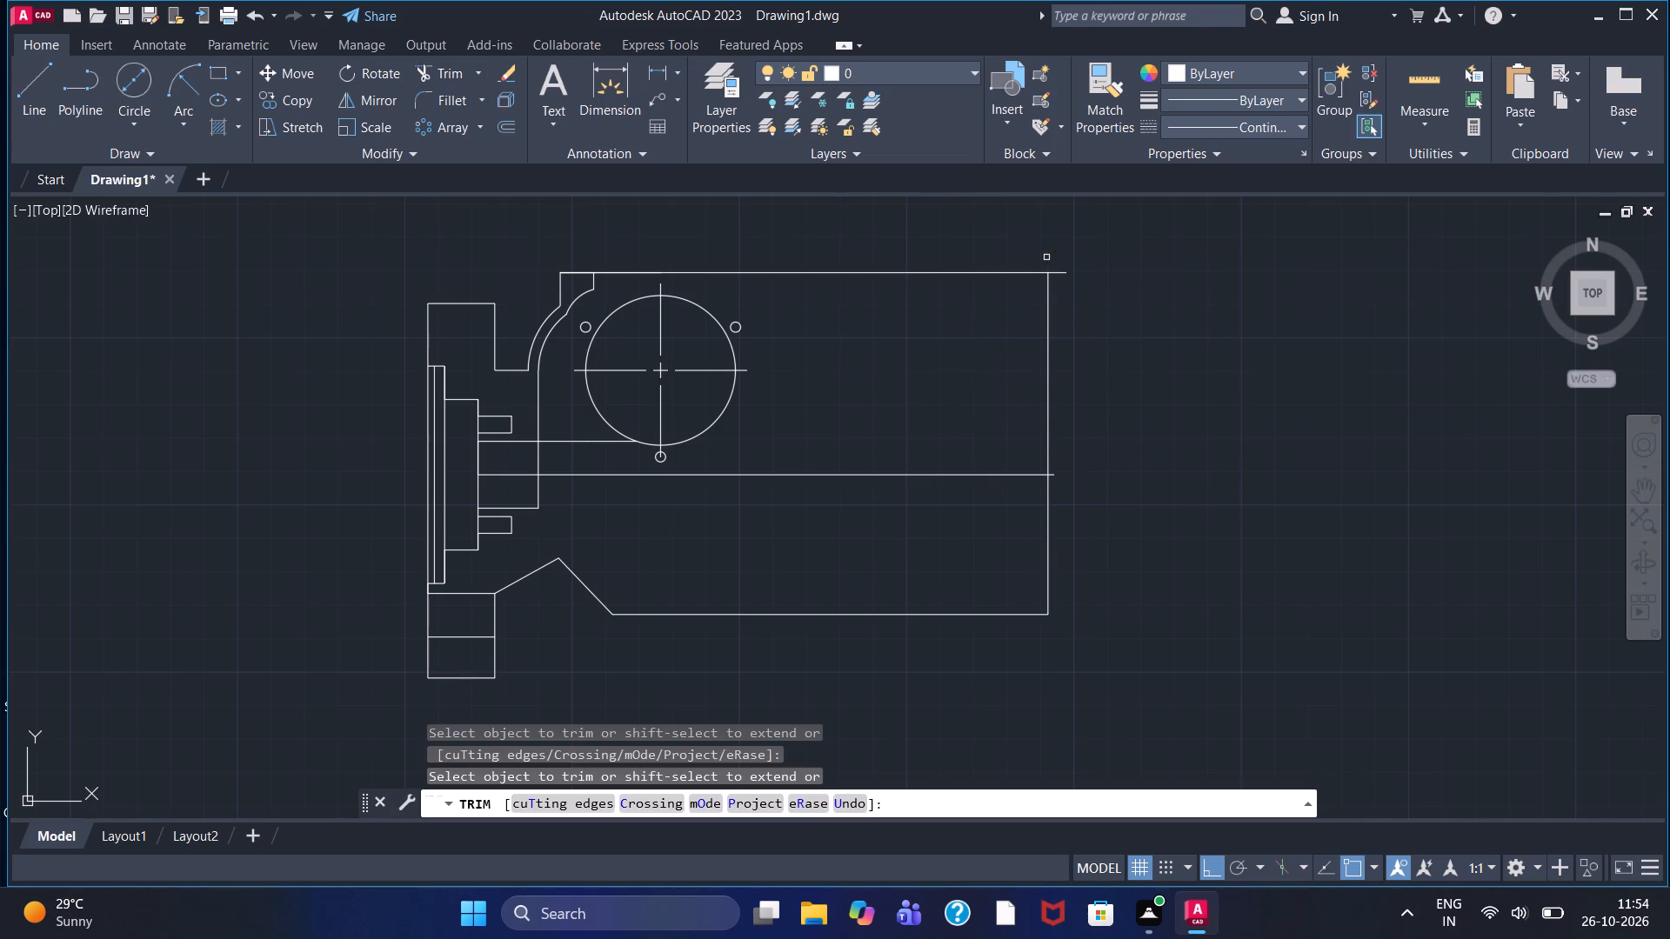
scroll(1048, 478, "up", 3)
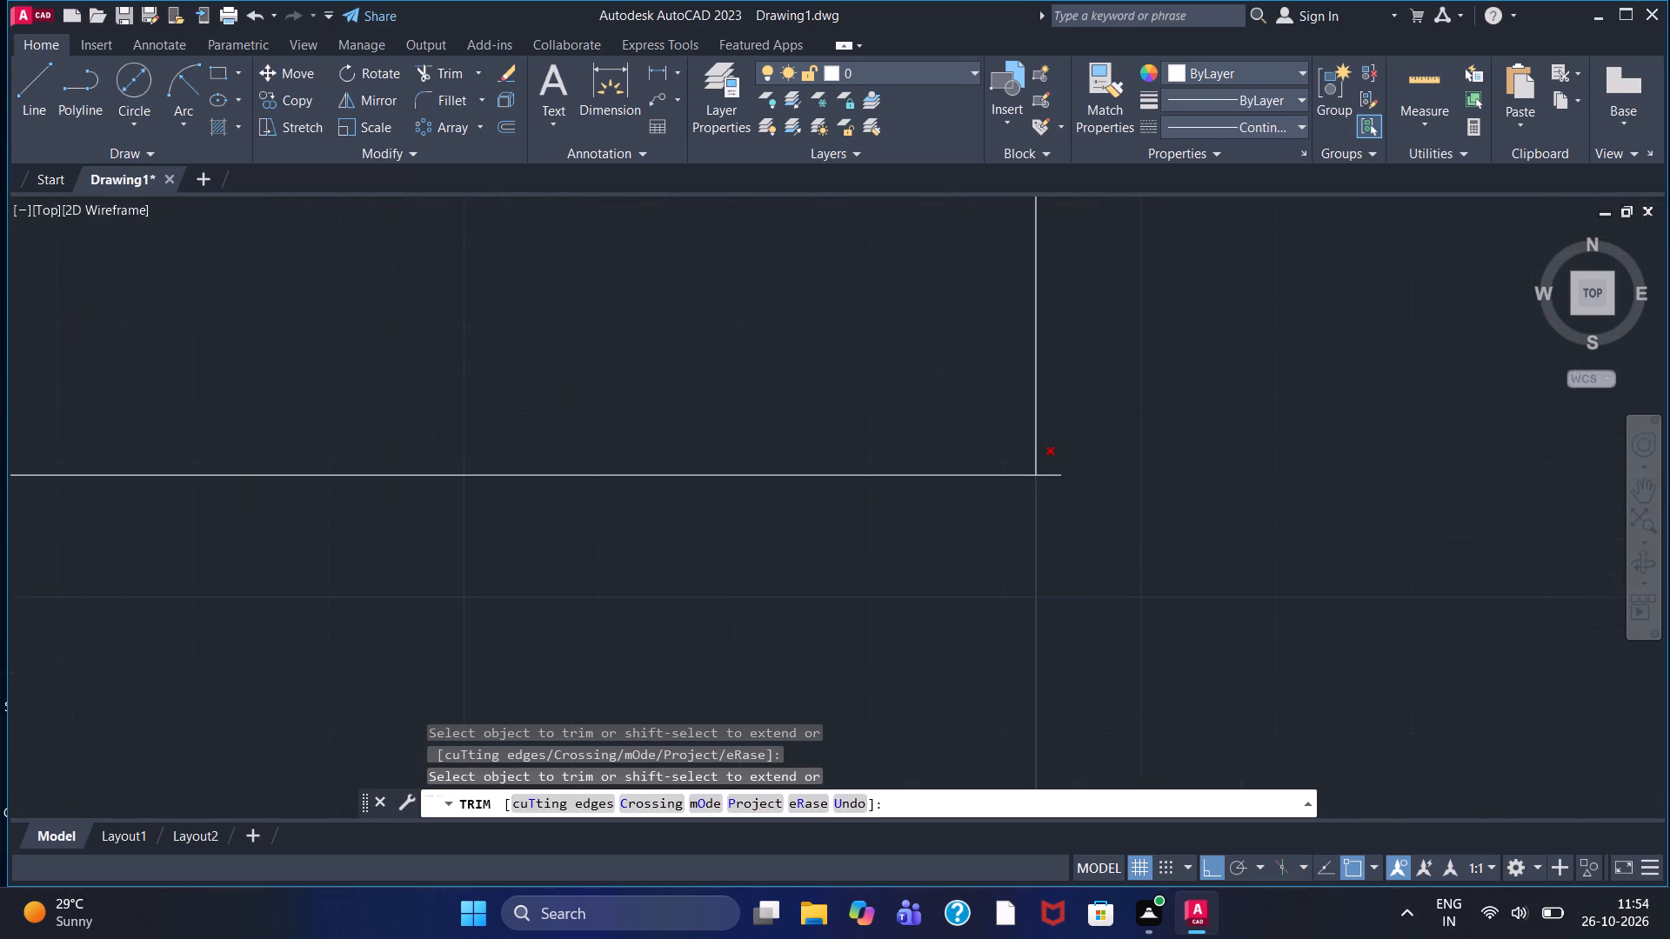
left_click(1058, 474)
scroll(1067, 476, "down", 2)
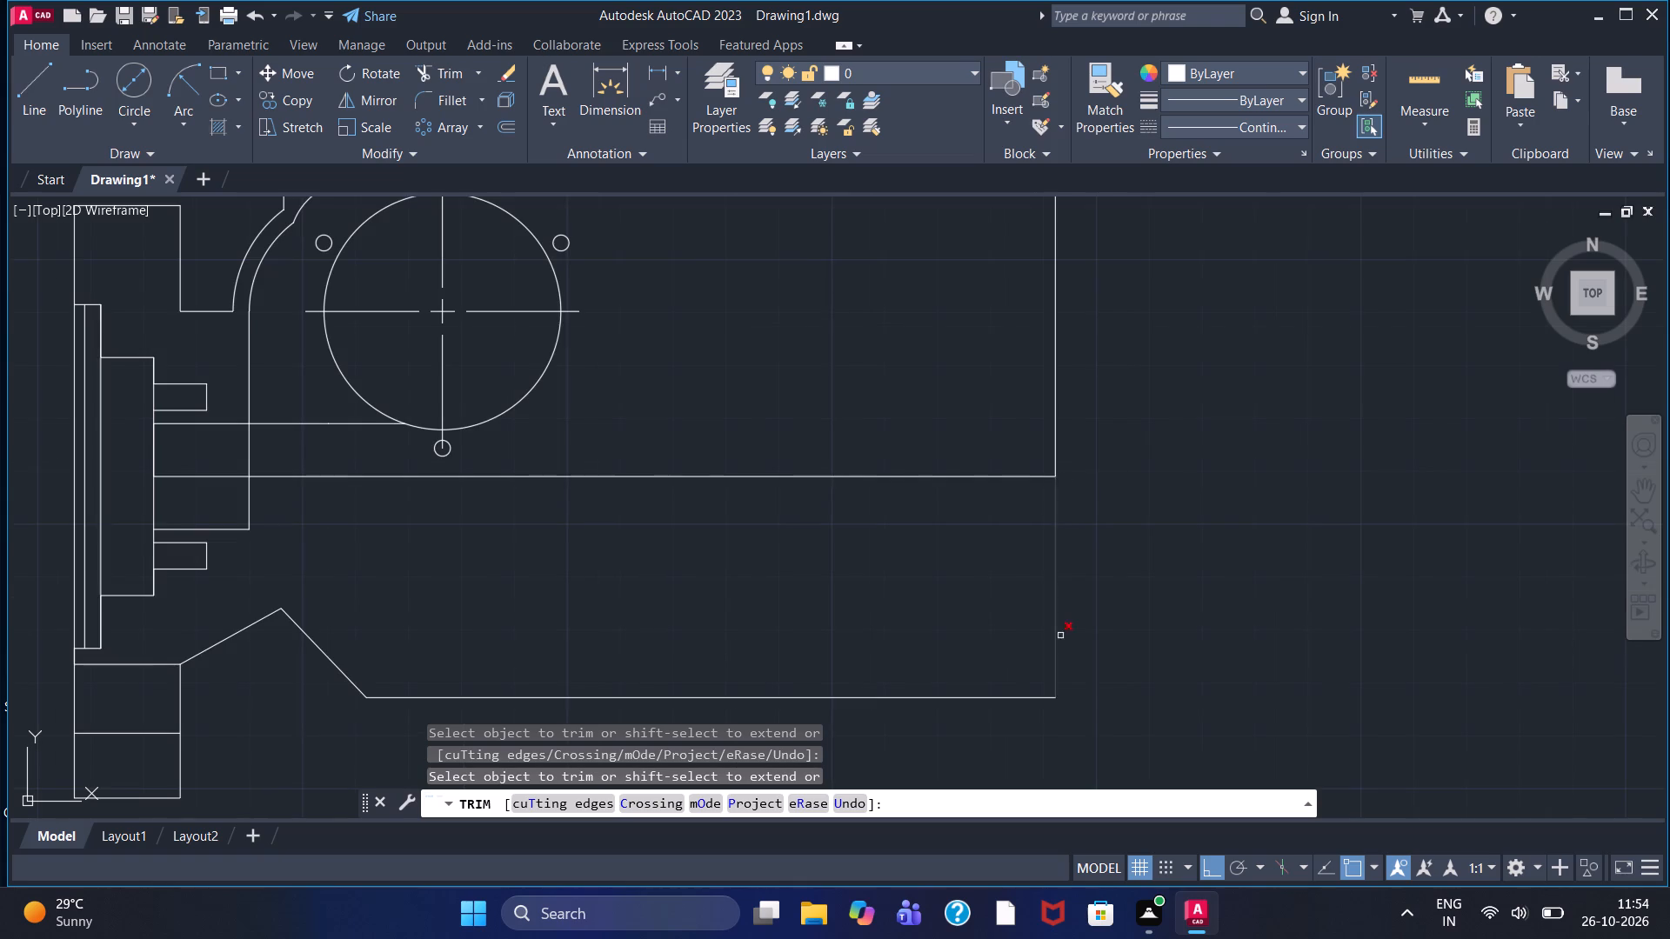
scroll(825, 410, "down", 1)
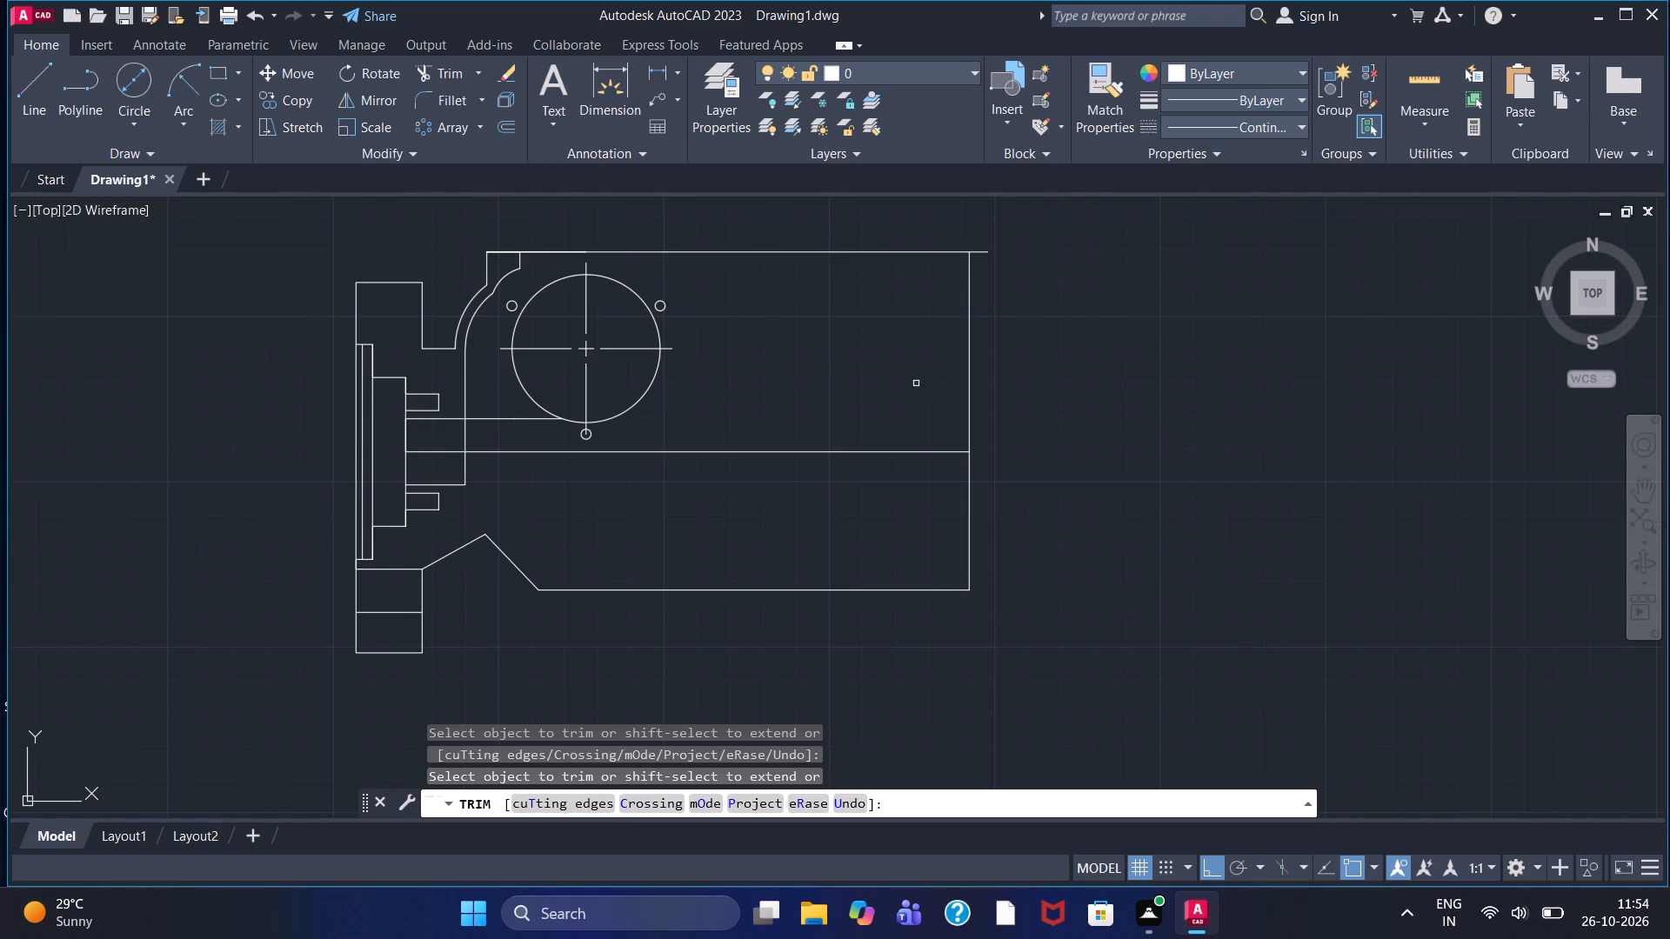
left_click(979, 252)
From the body's upper-right corner, draw connected lines 15 to the right, 20 down and 10 to the left.
left_click(32, 102)
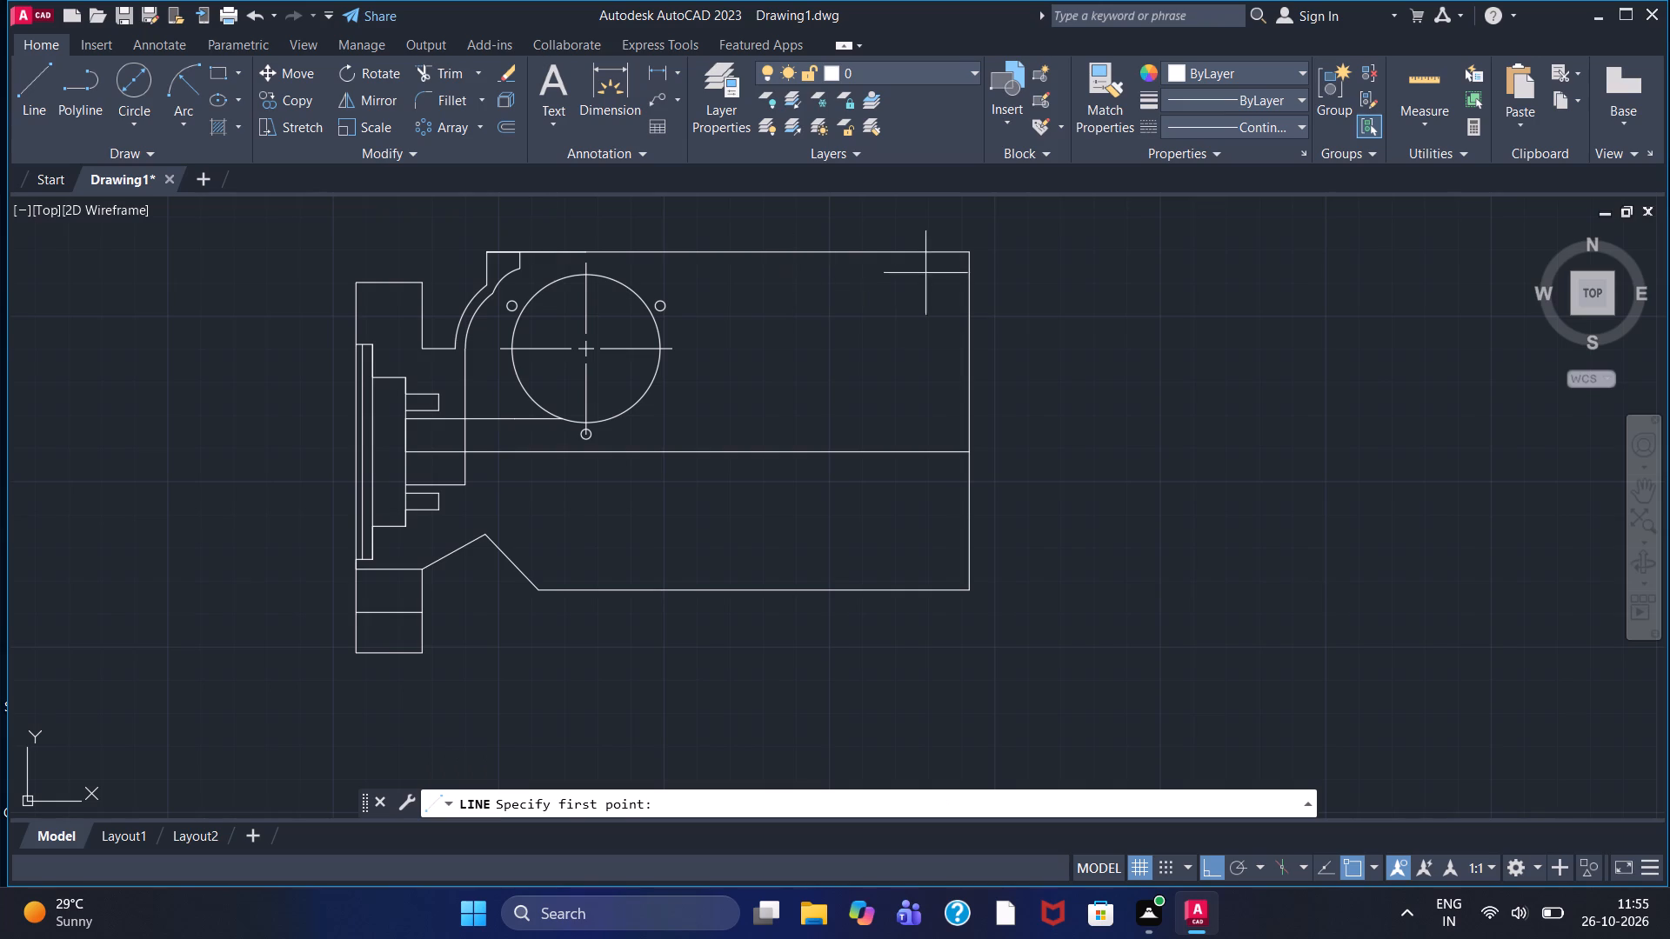
left_click(969, 256)
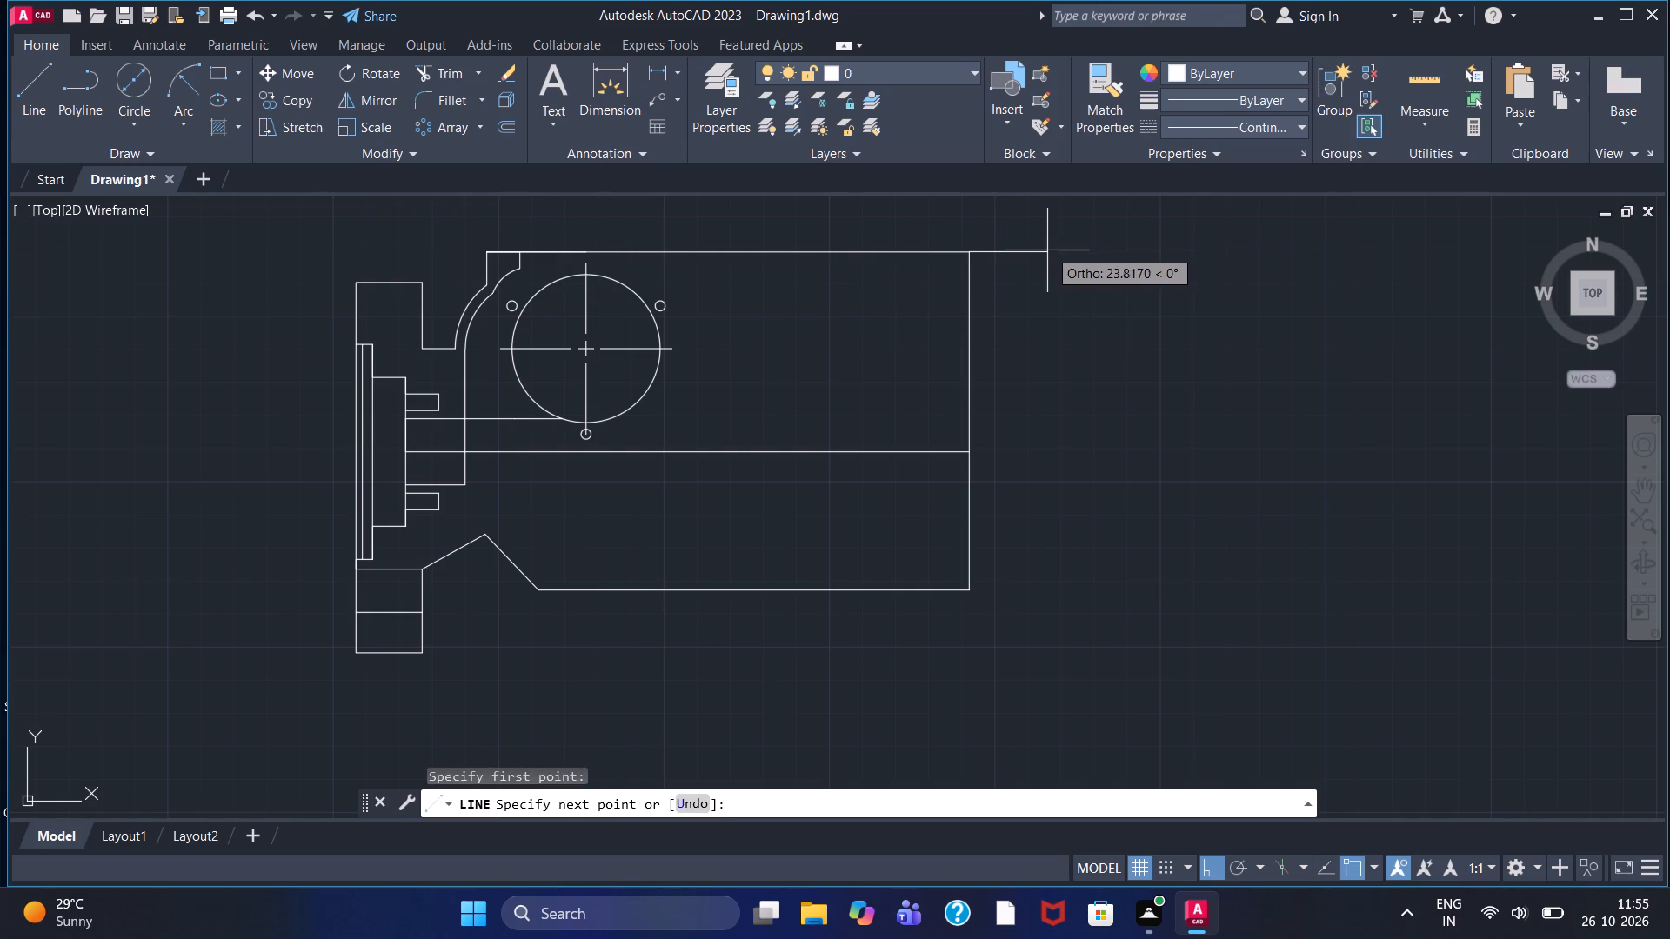
type("15")
key("Return")
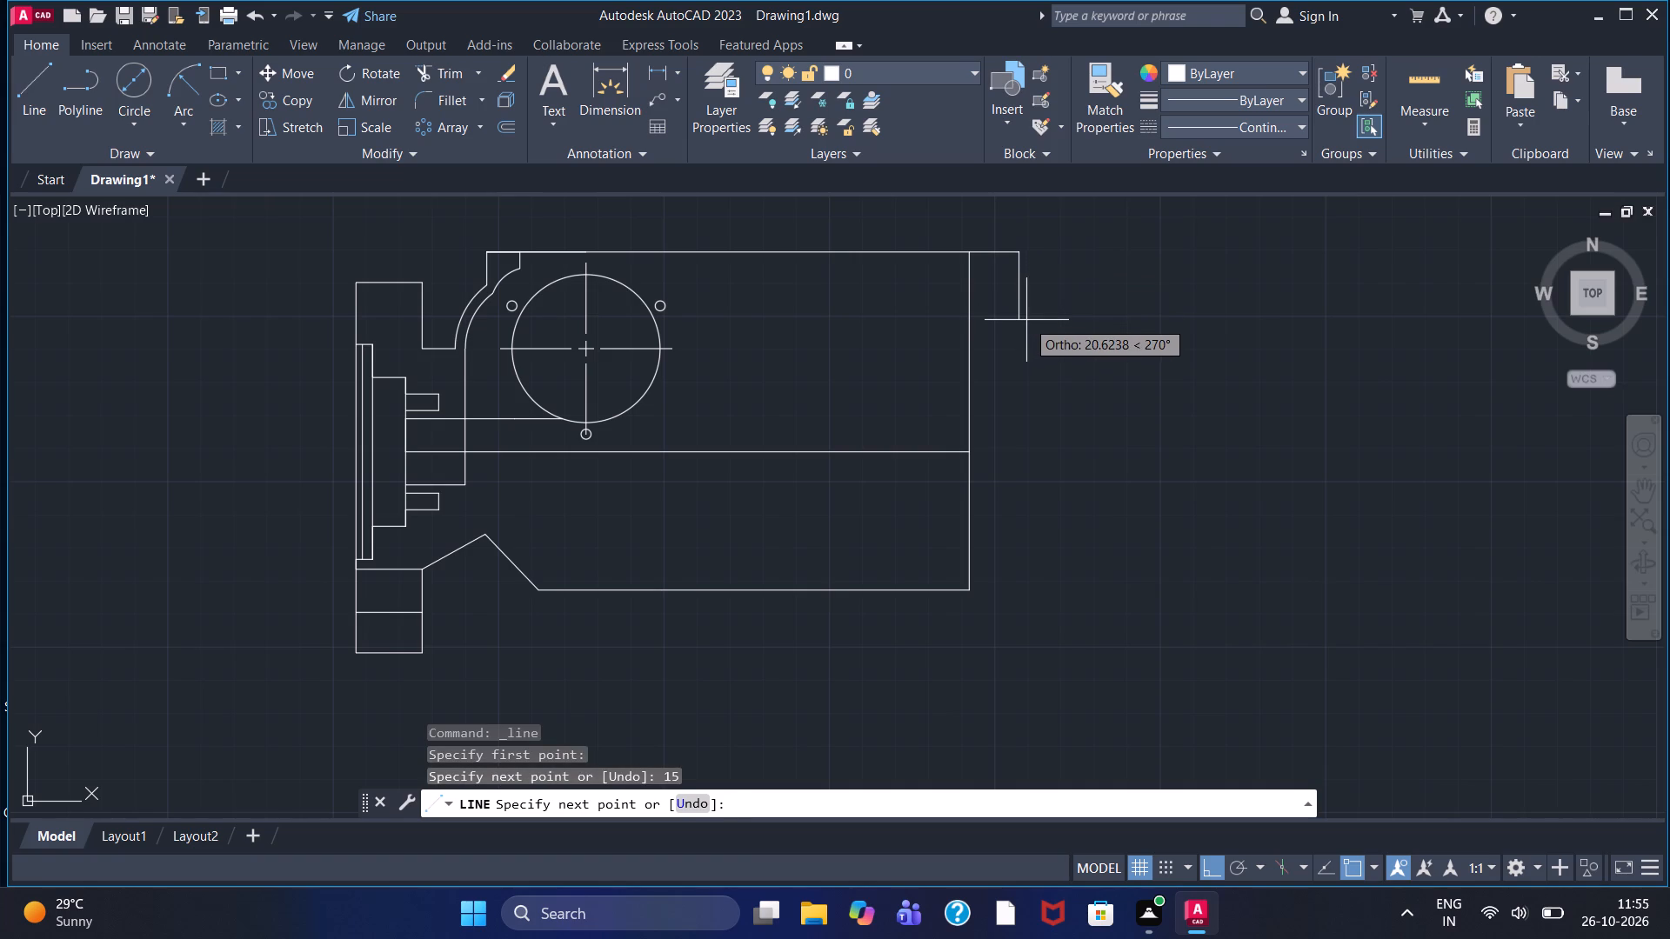
key("2")
key("0")
key("Return")
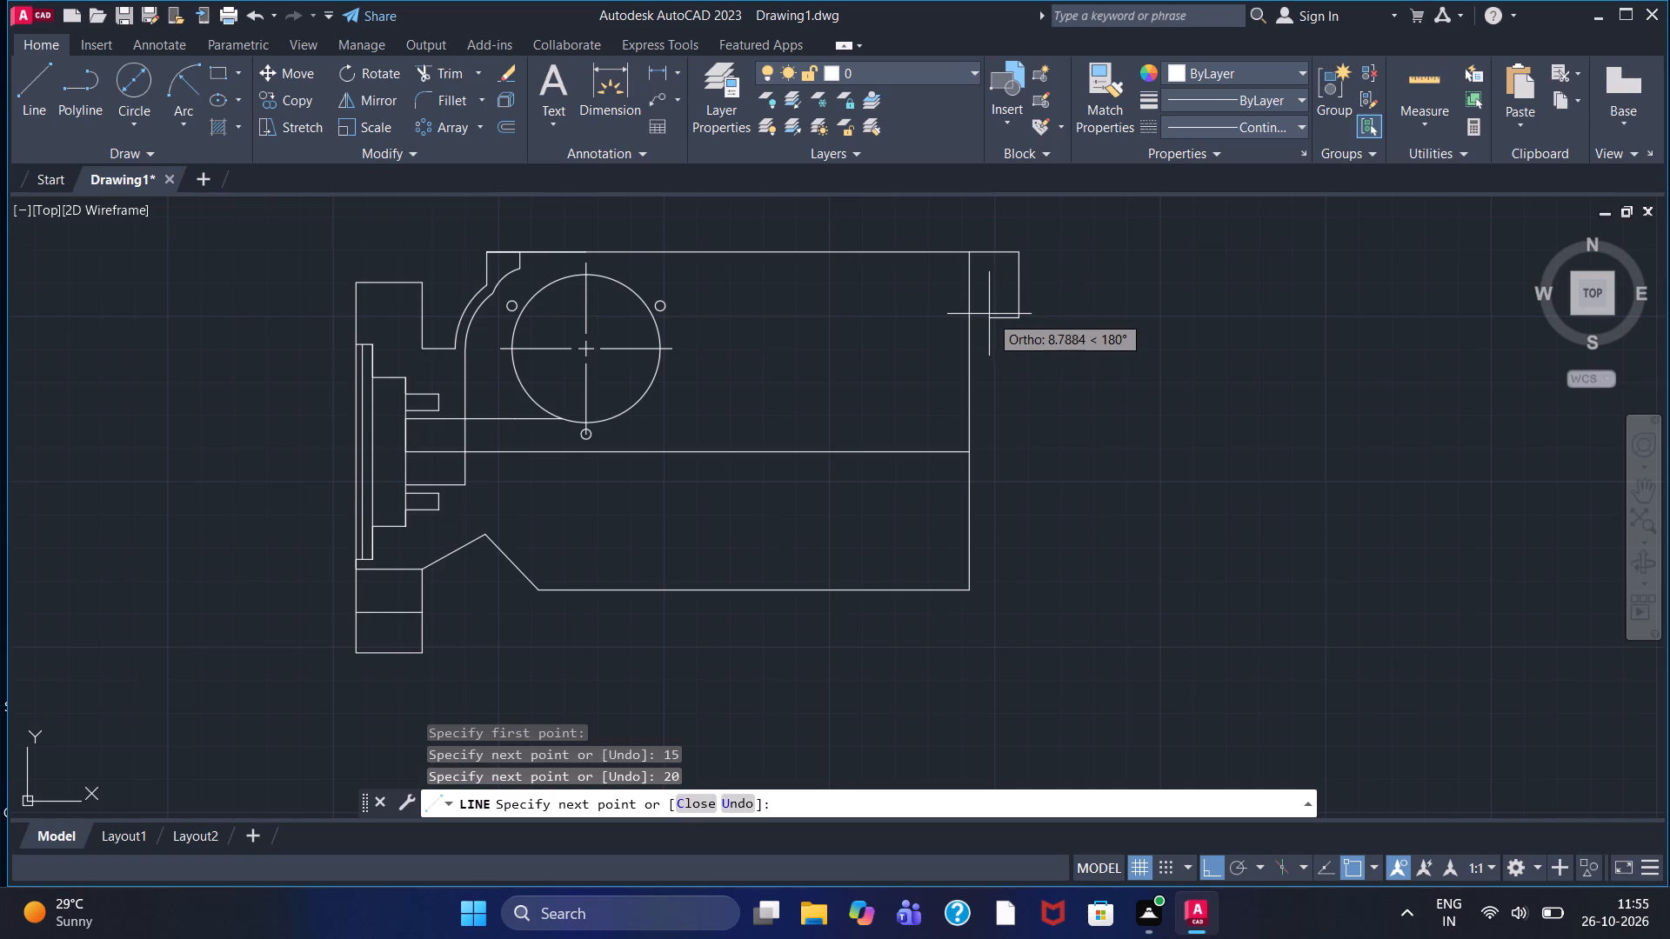
type("10")
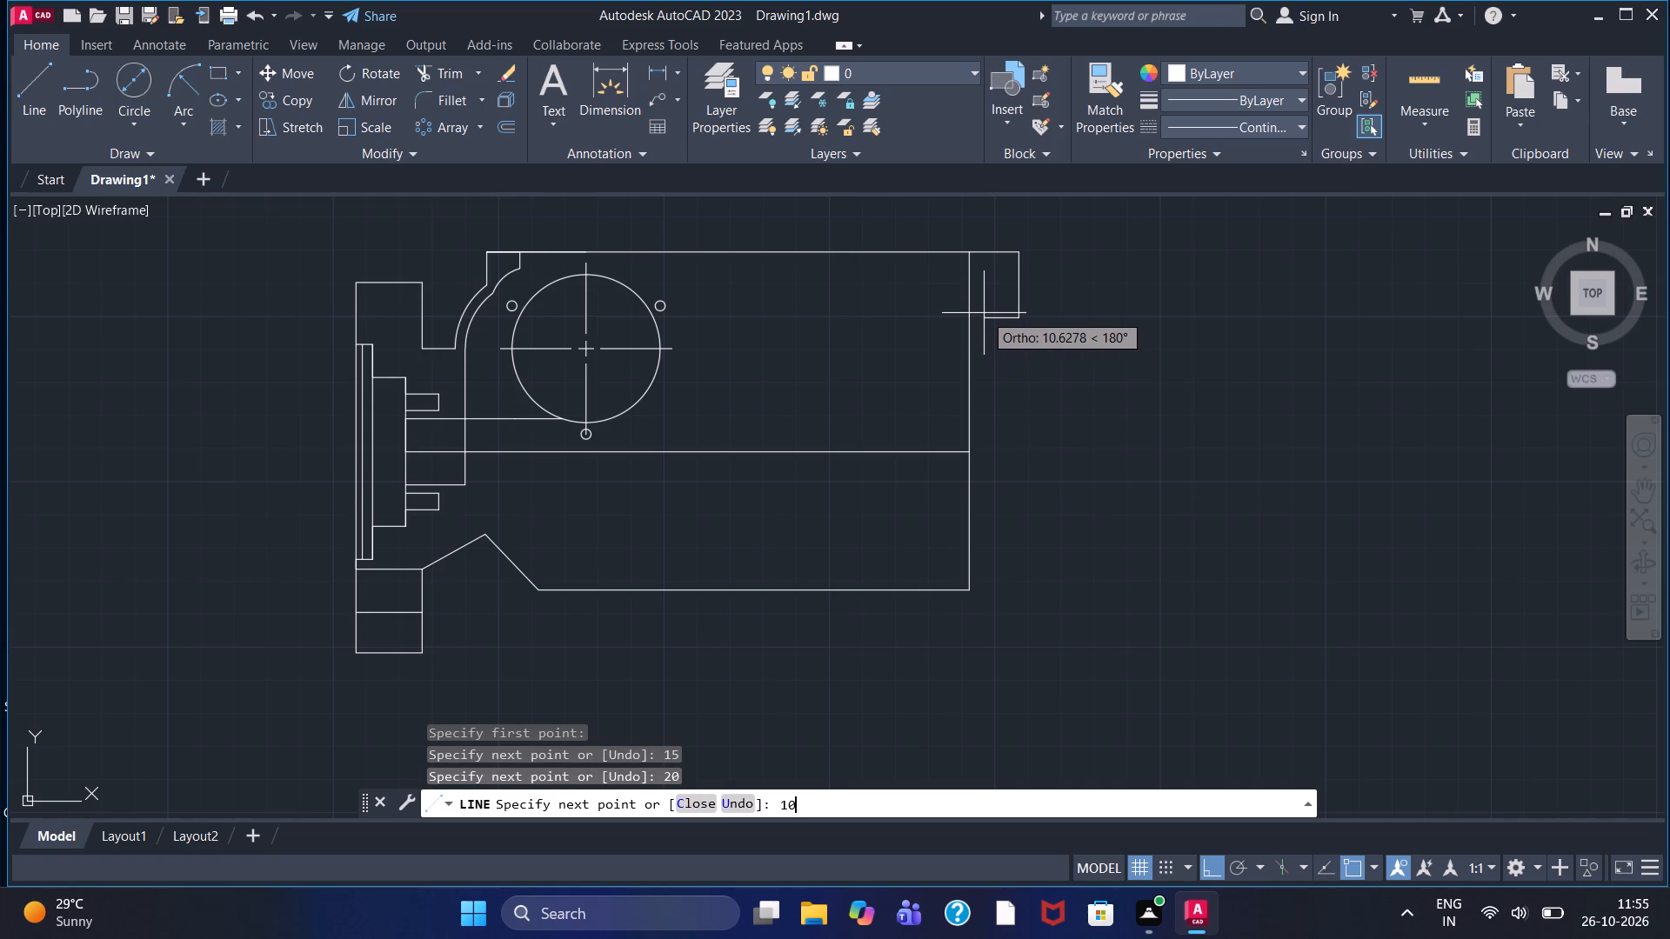
key("Return")
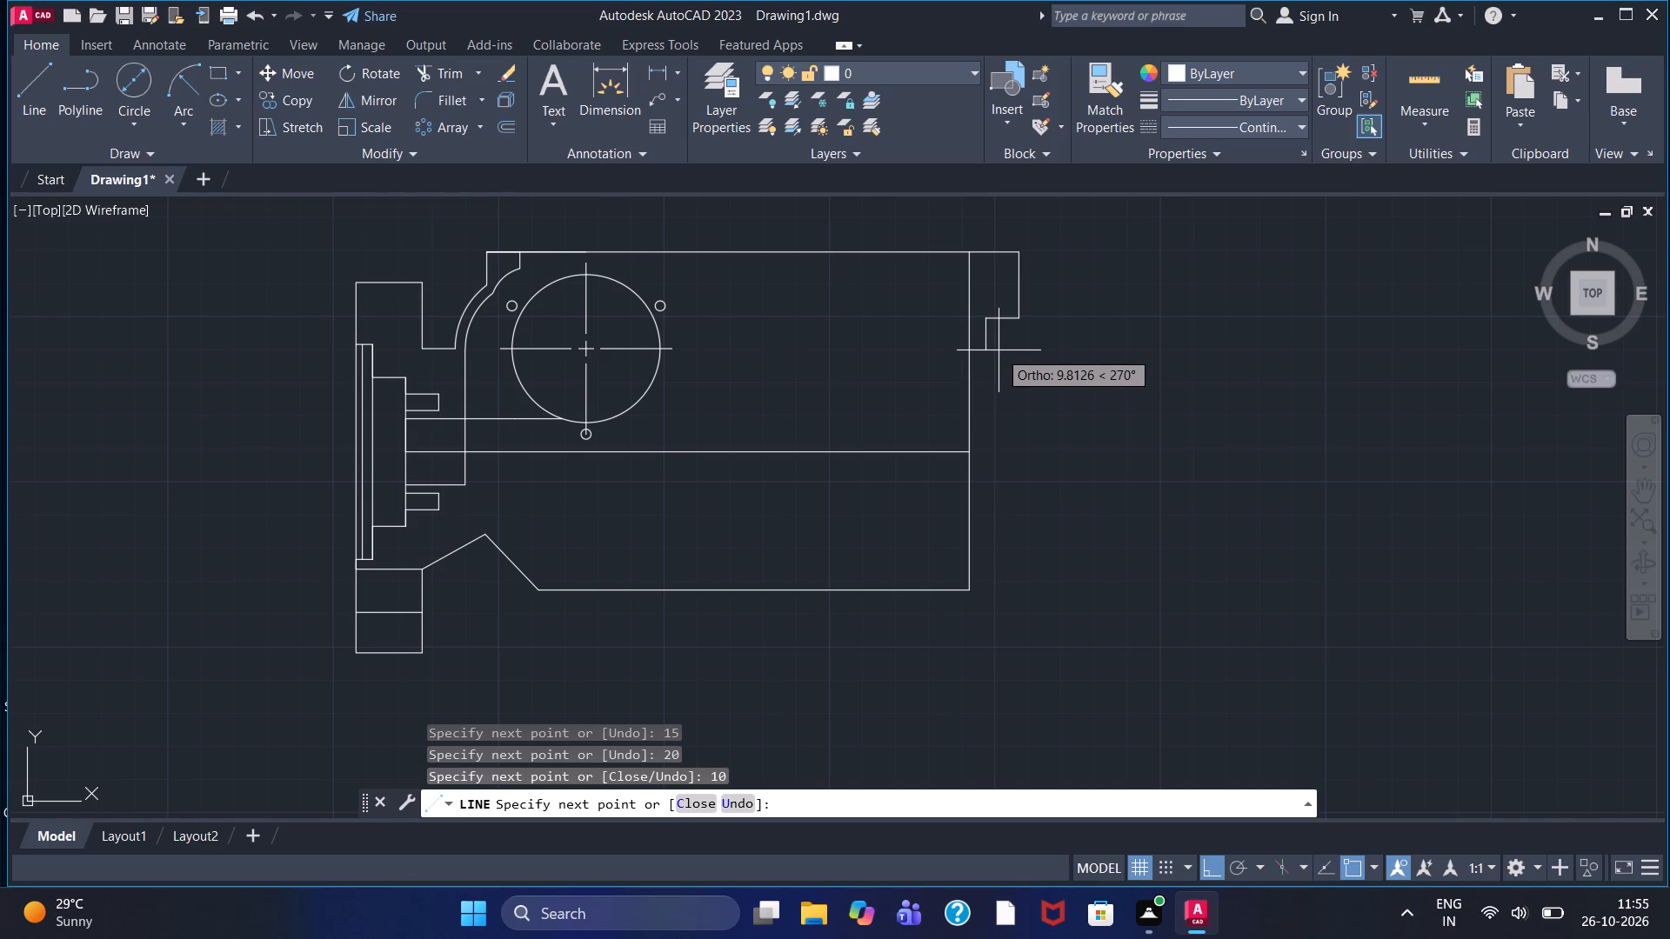
Continue the stepped outline 10 down, 5 right and 55 down, ending with a line about 18 left across the vertical edge.
type("10")
key("Return")
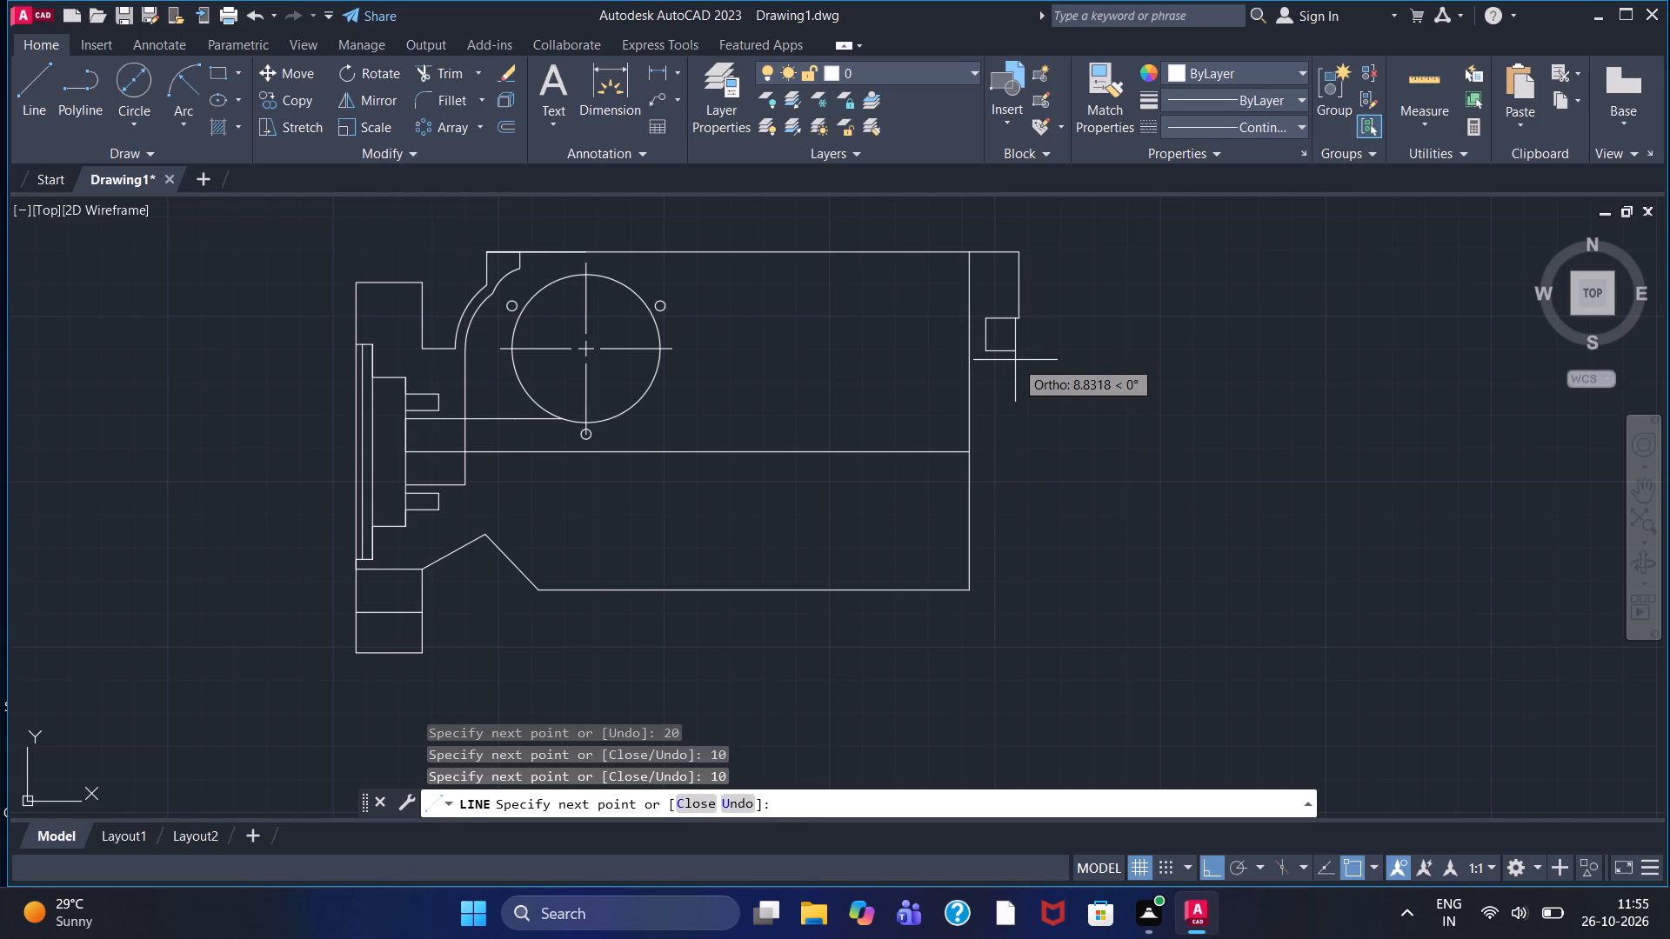
key("5")
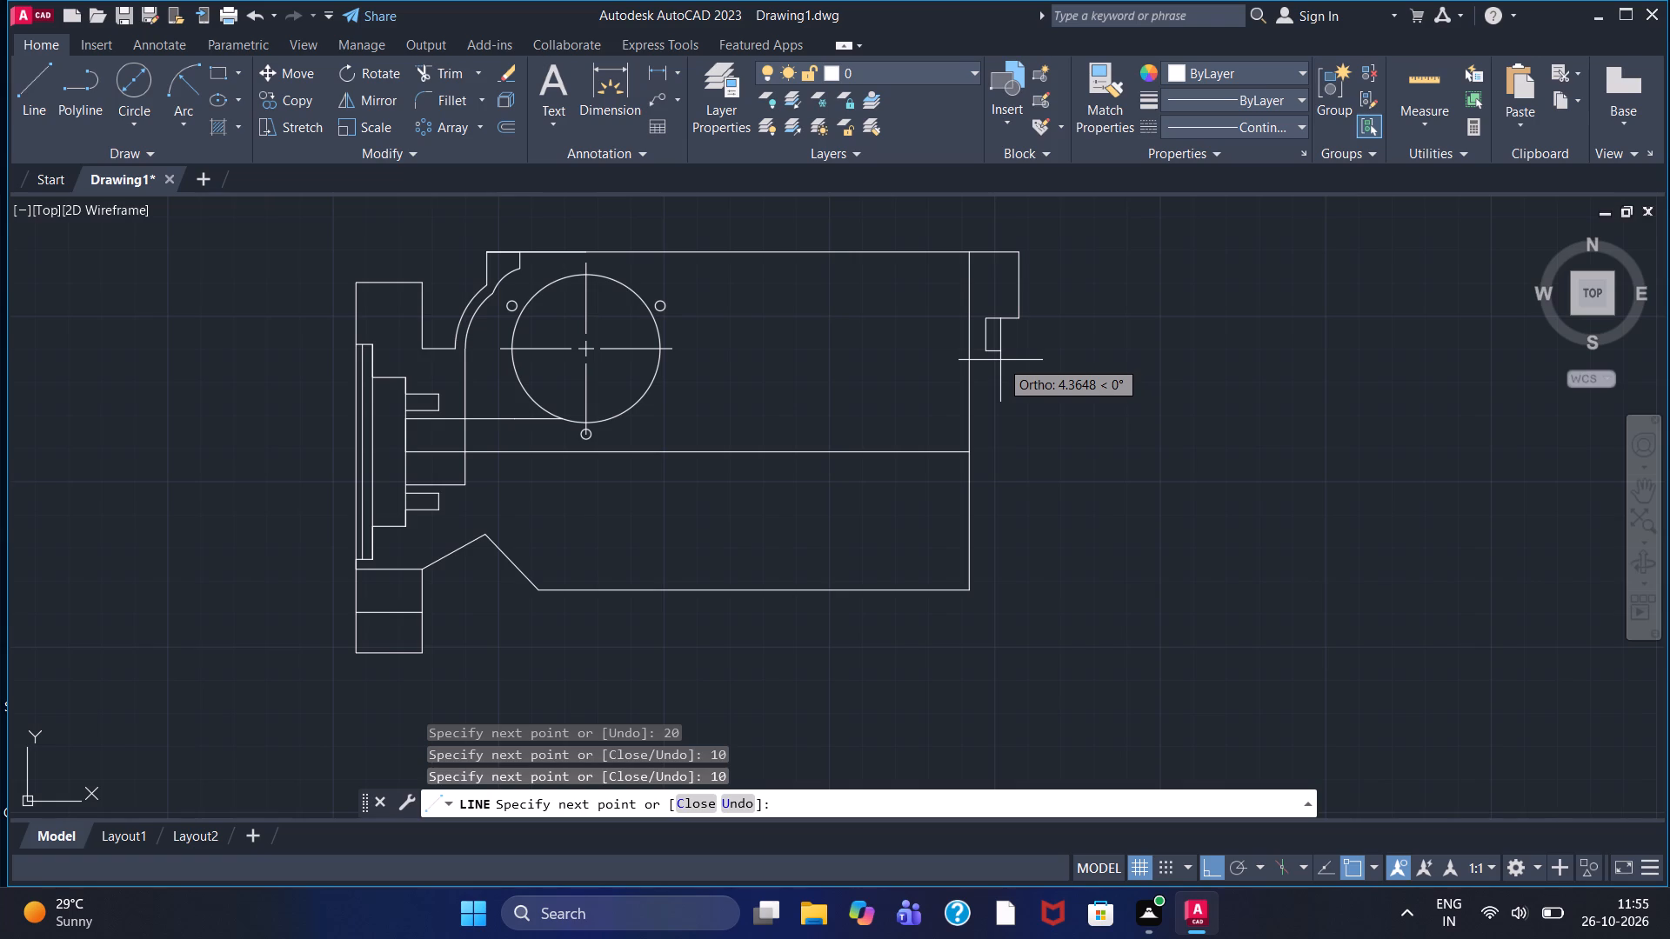
key("Return")
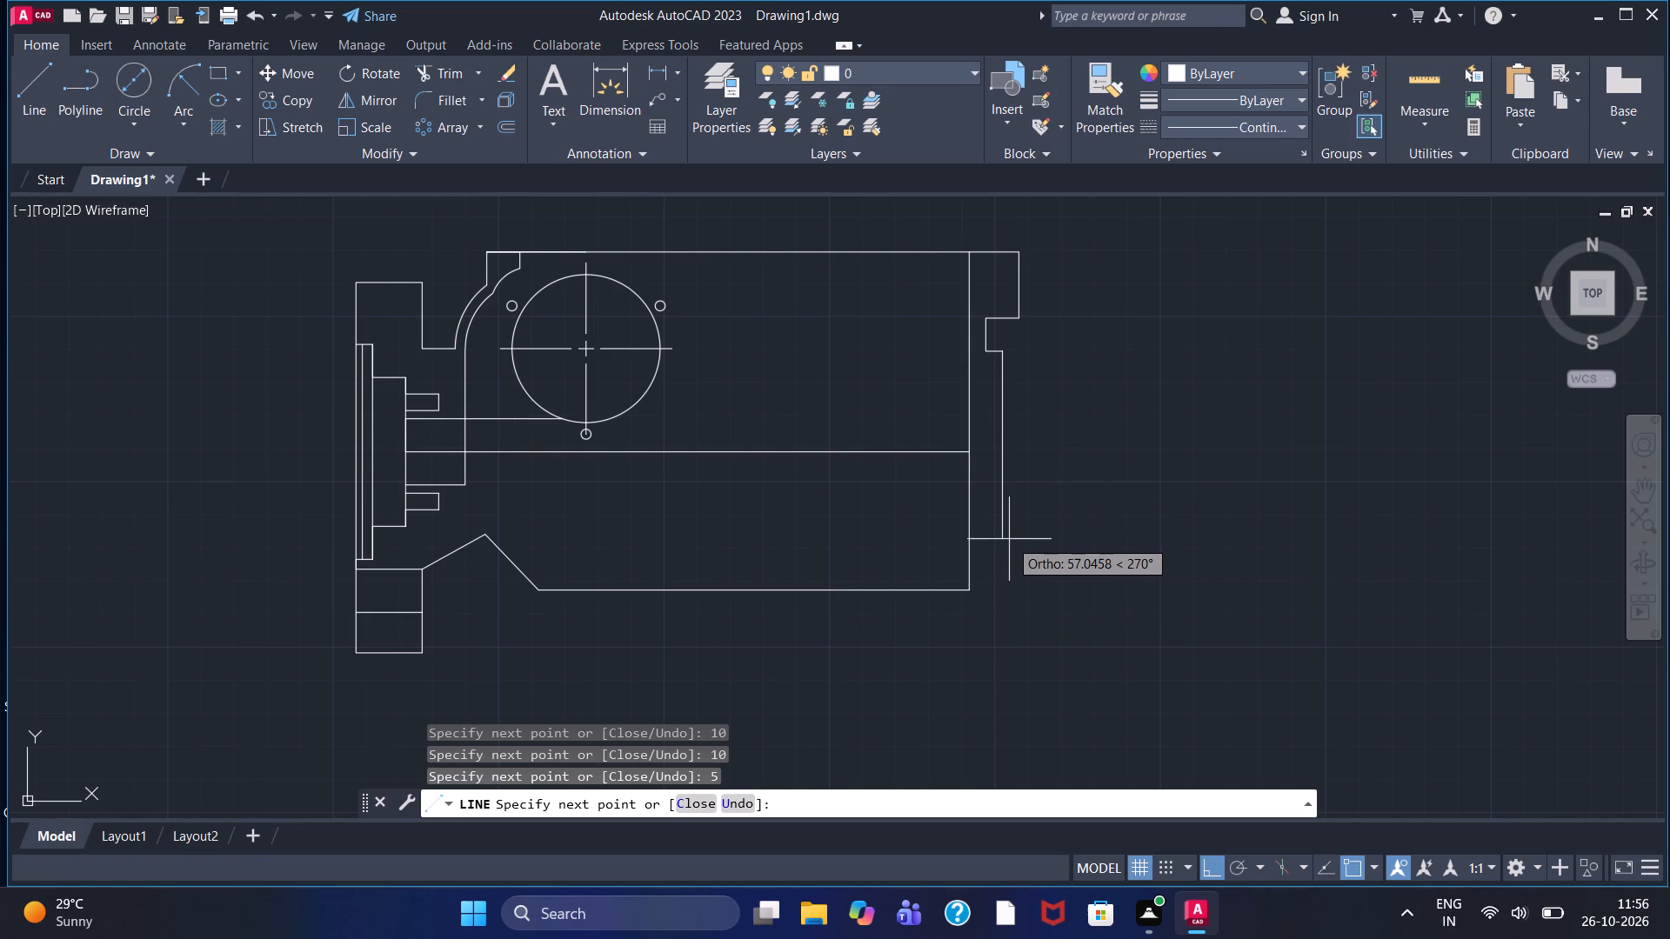
type("55")
key("Return")
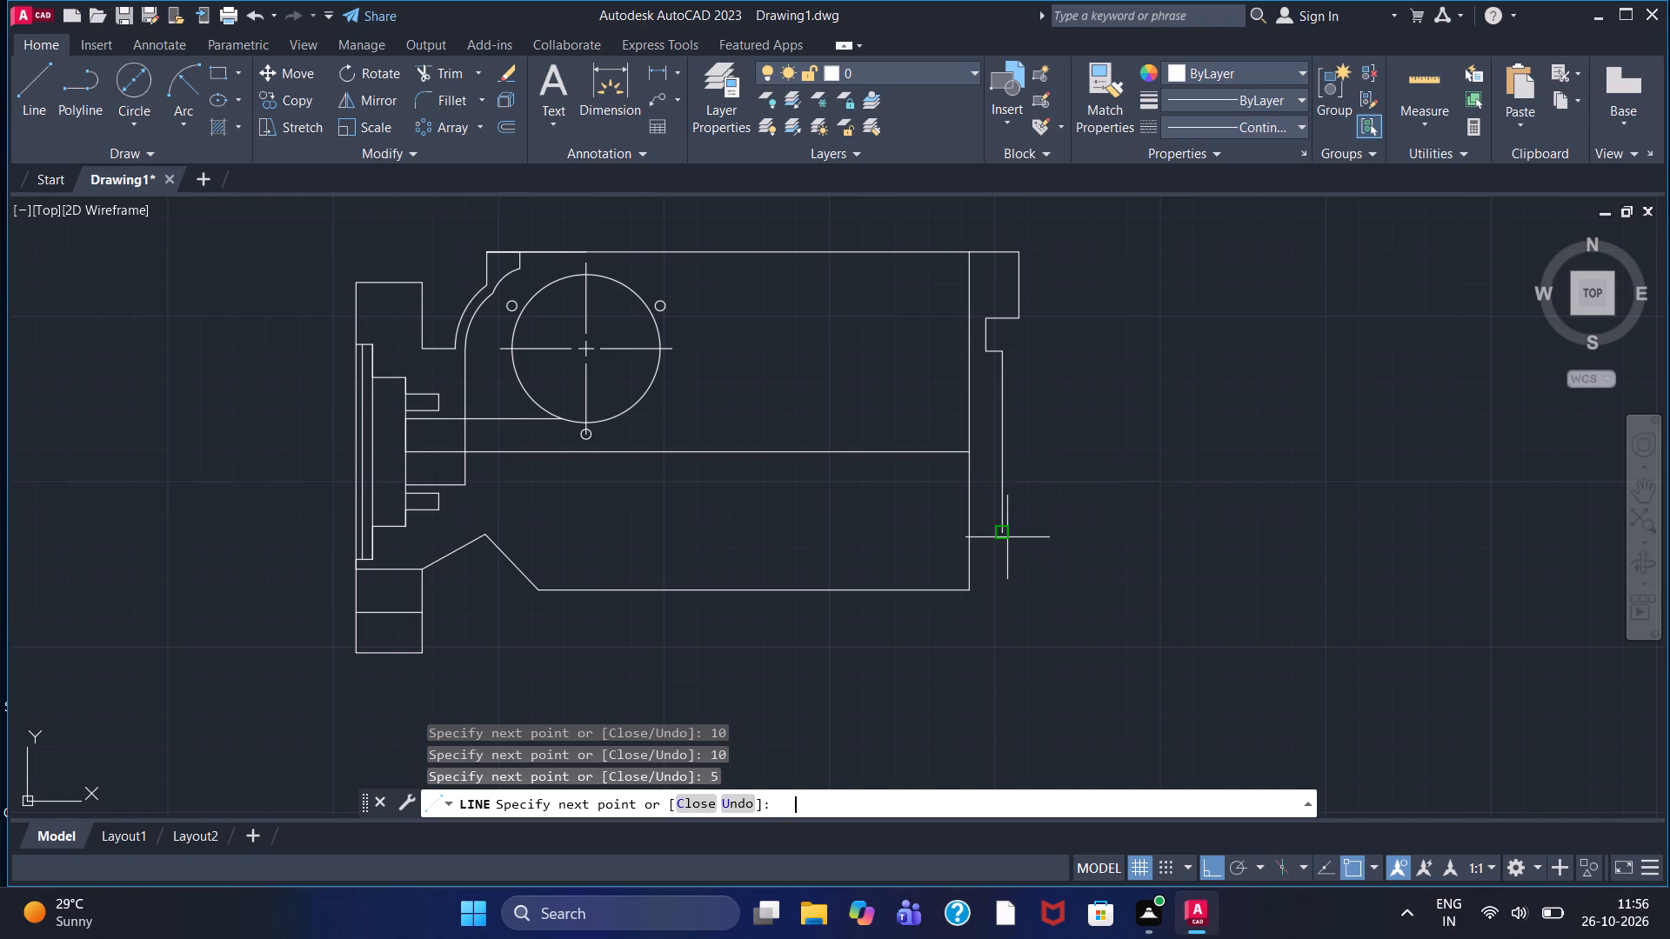
left_click(943, 536)
right_click(943, 536)
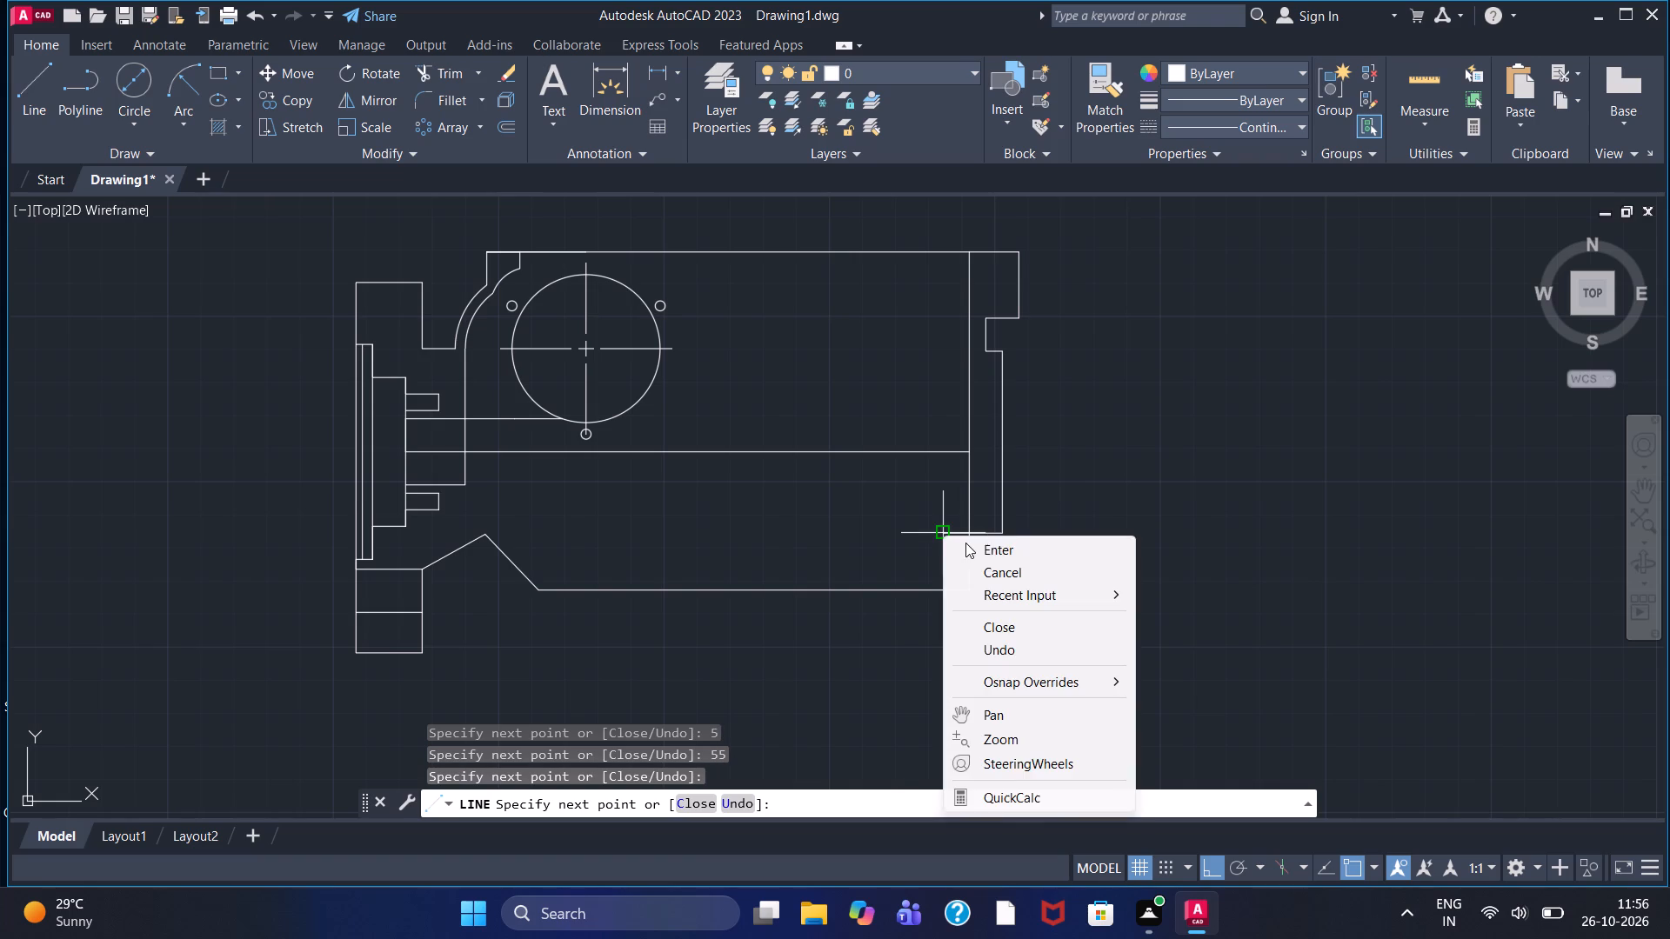
left_click(968, 547)
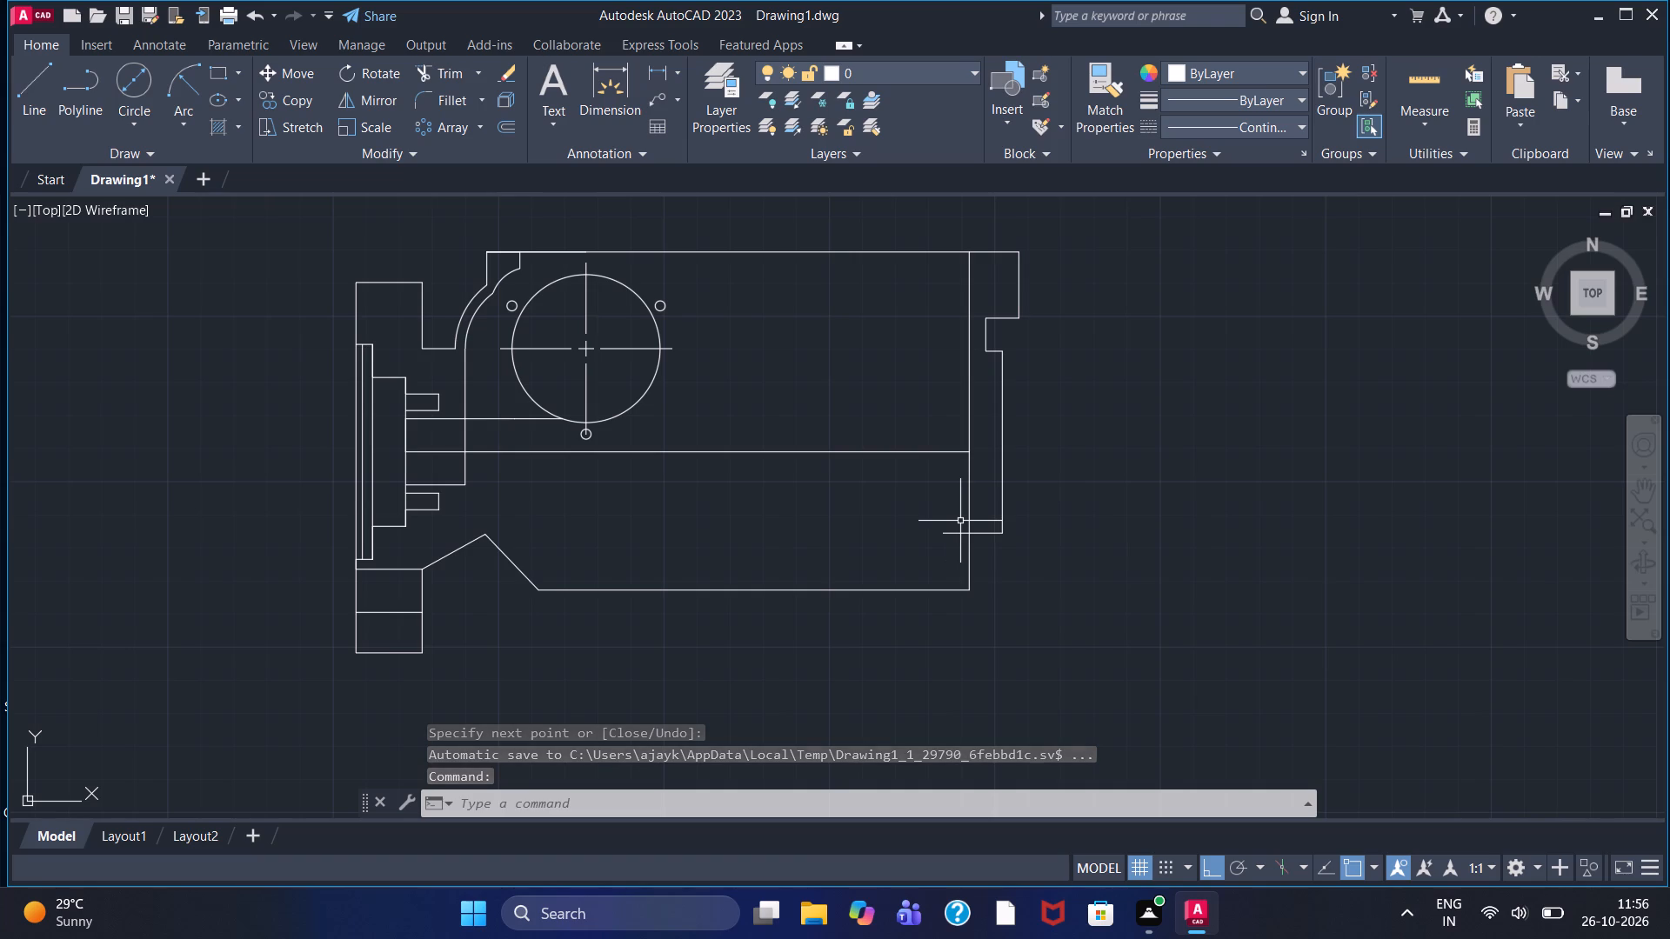
Draw the inner wall outline from the housing's lower corner: down, about 7.5 right, and diagonally down beside the outer slope.
left_click(37, 85)
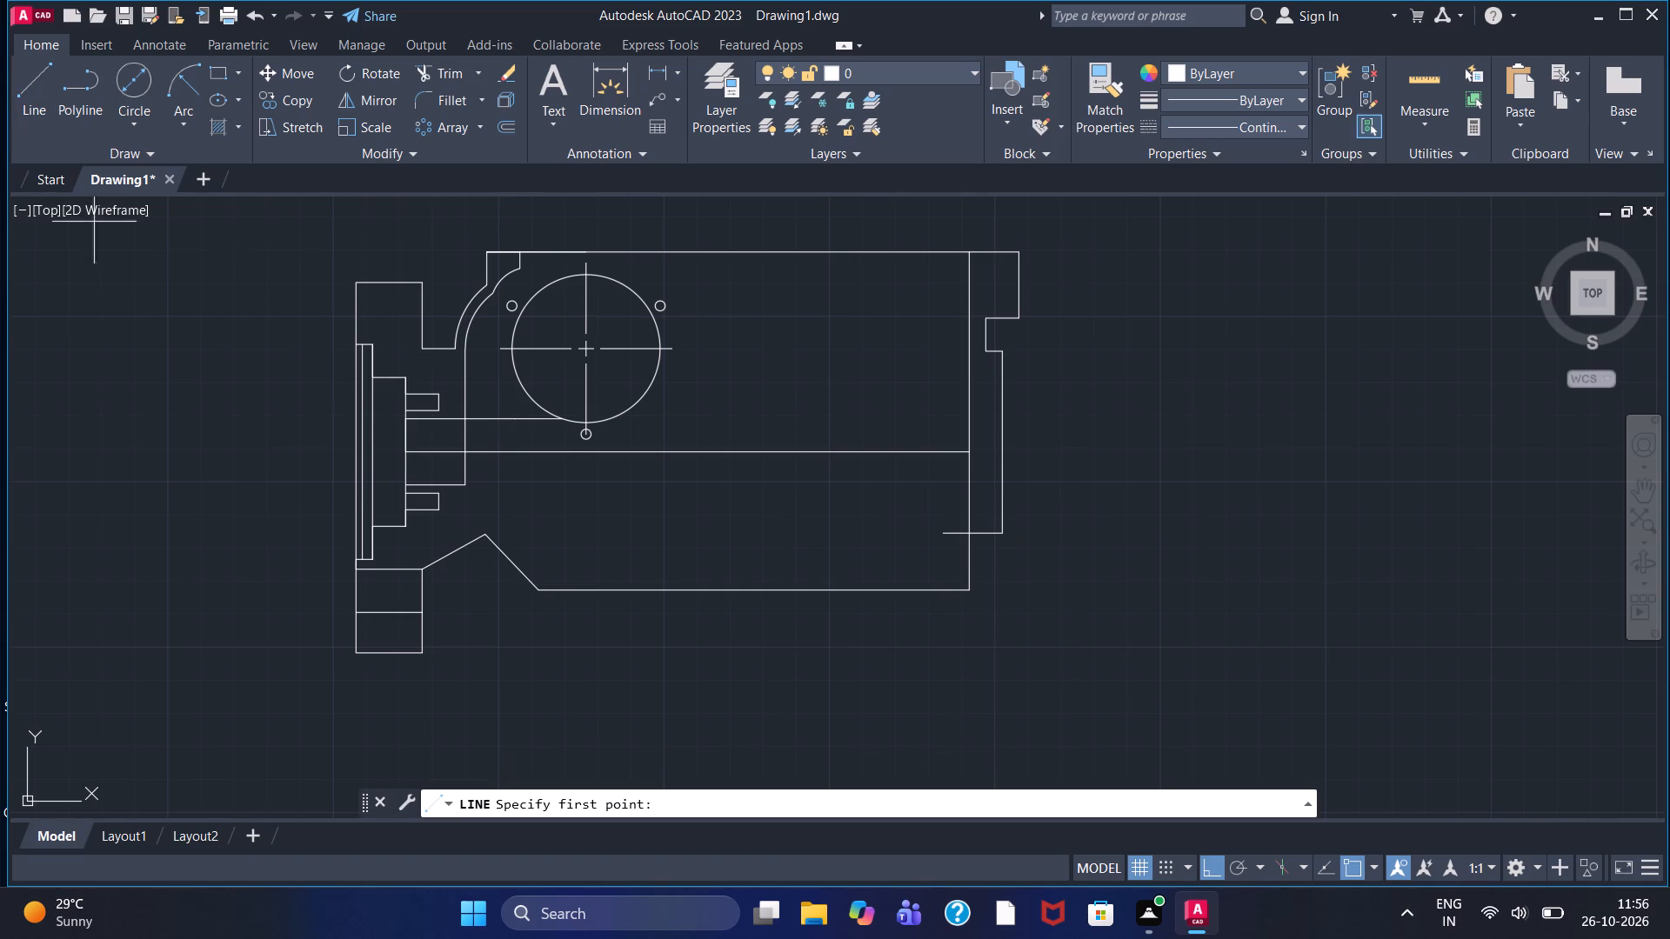
left_click(464, 481)
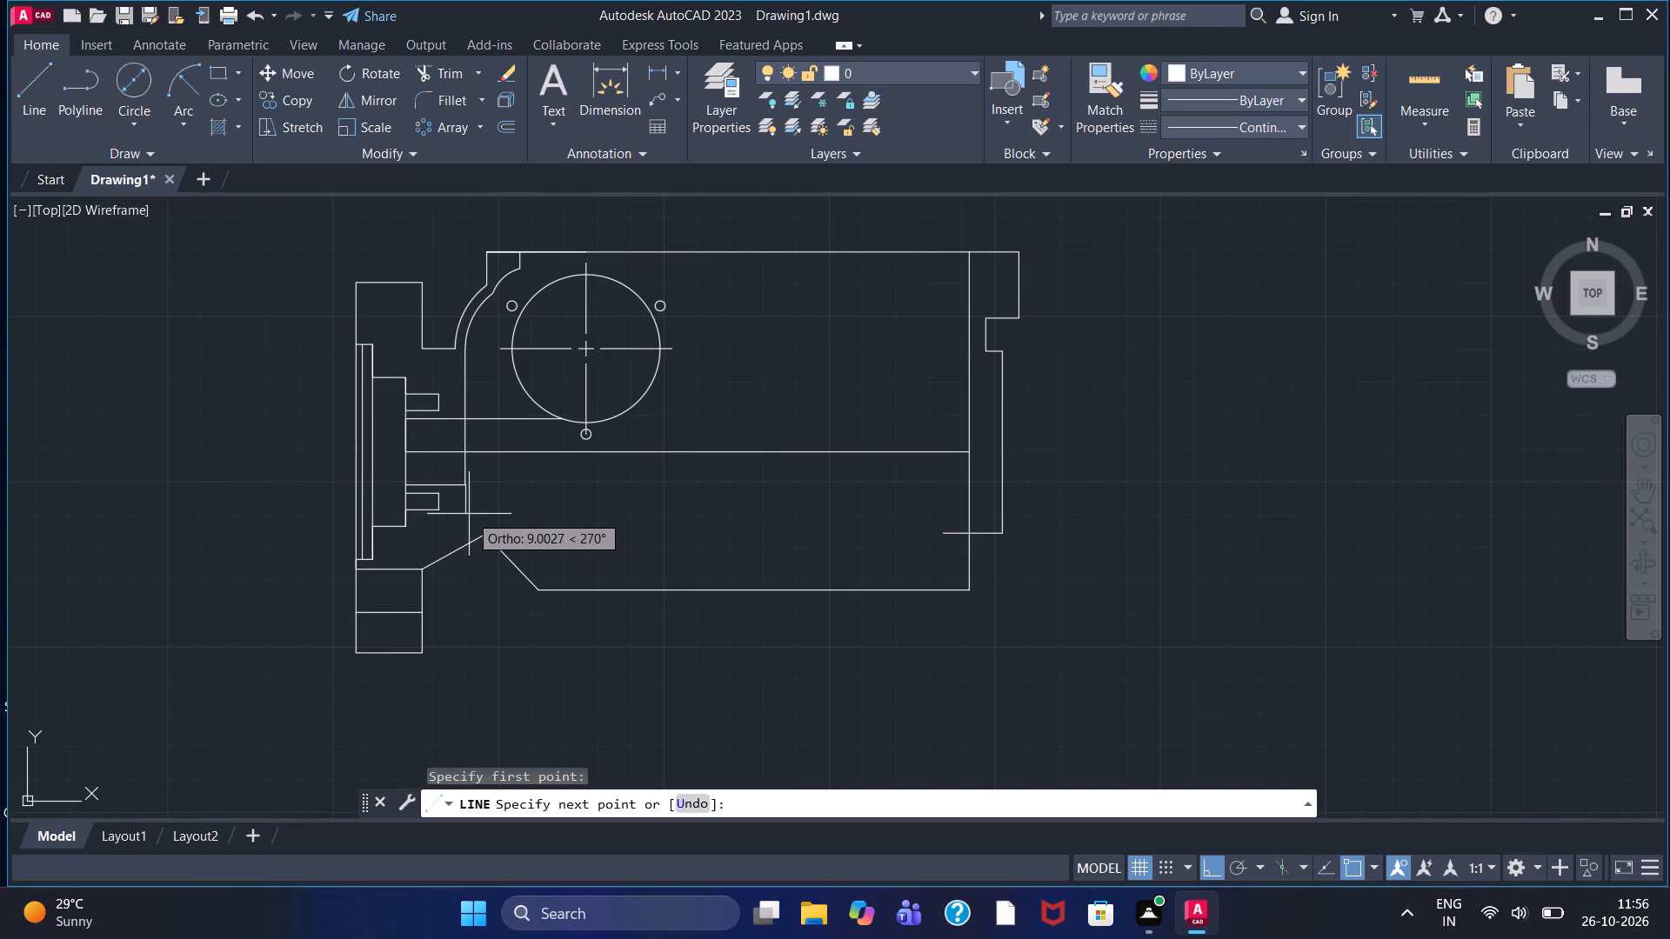
left_click(470, 520)
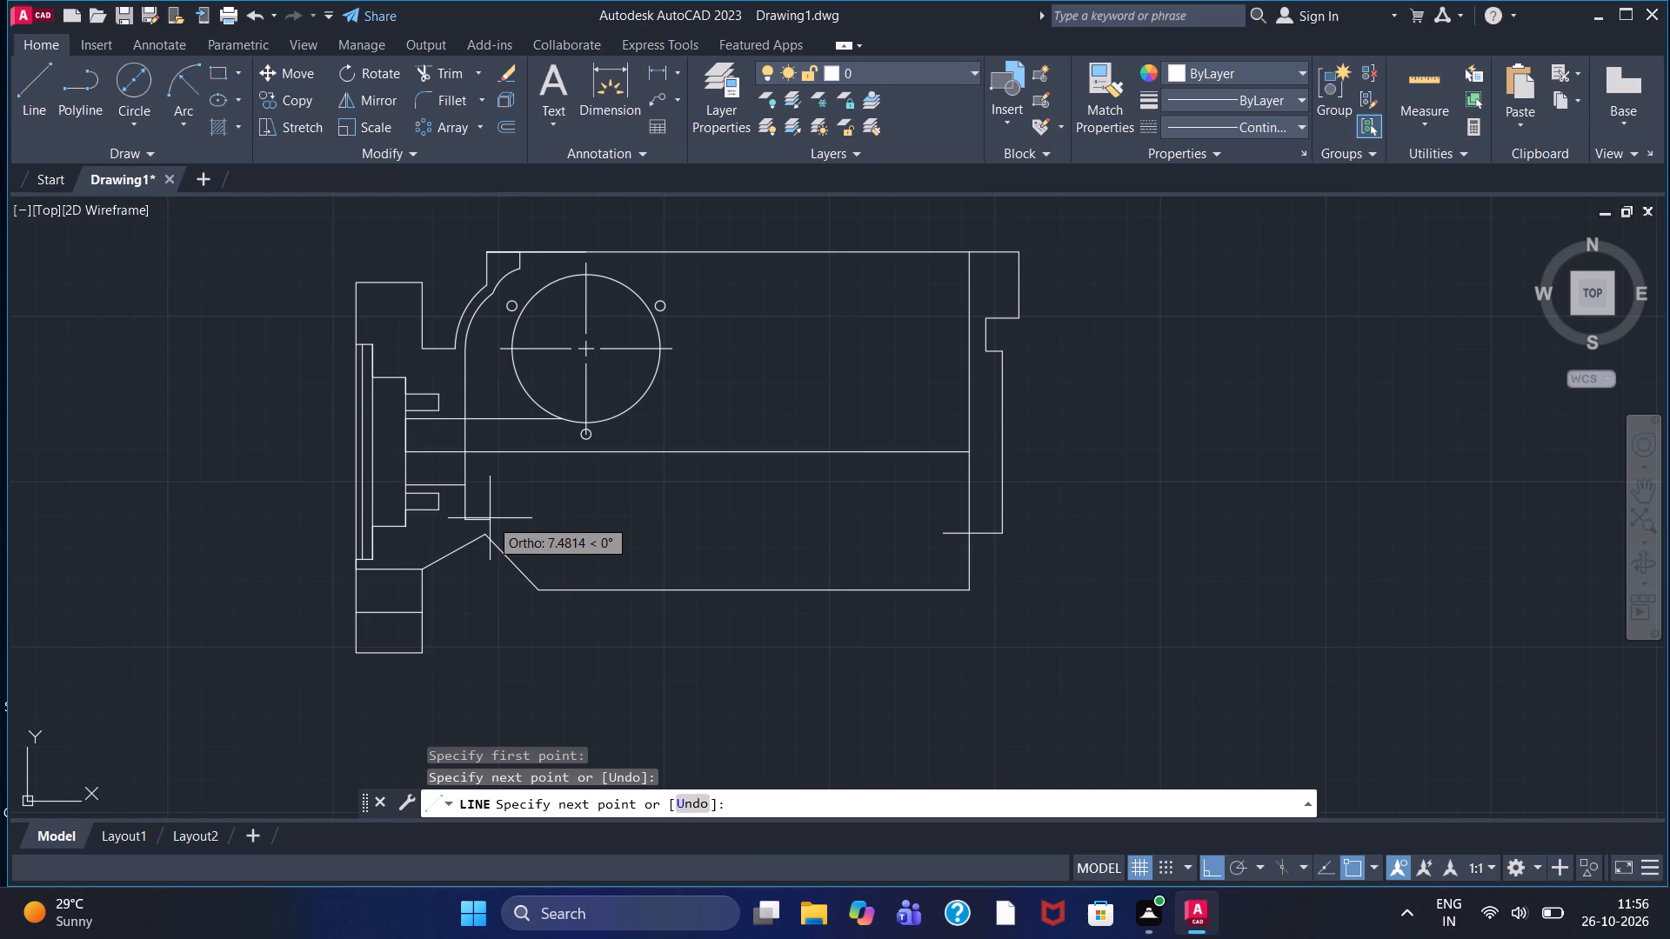
left_click(490, 518)
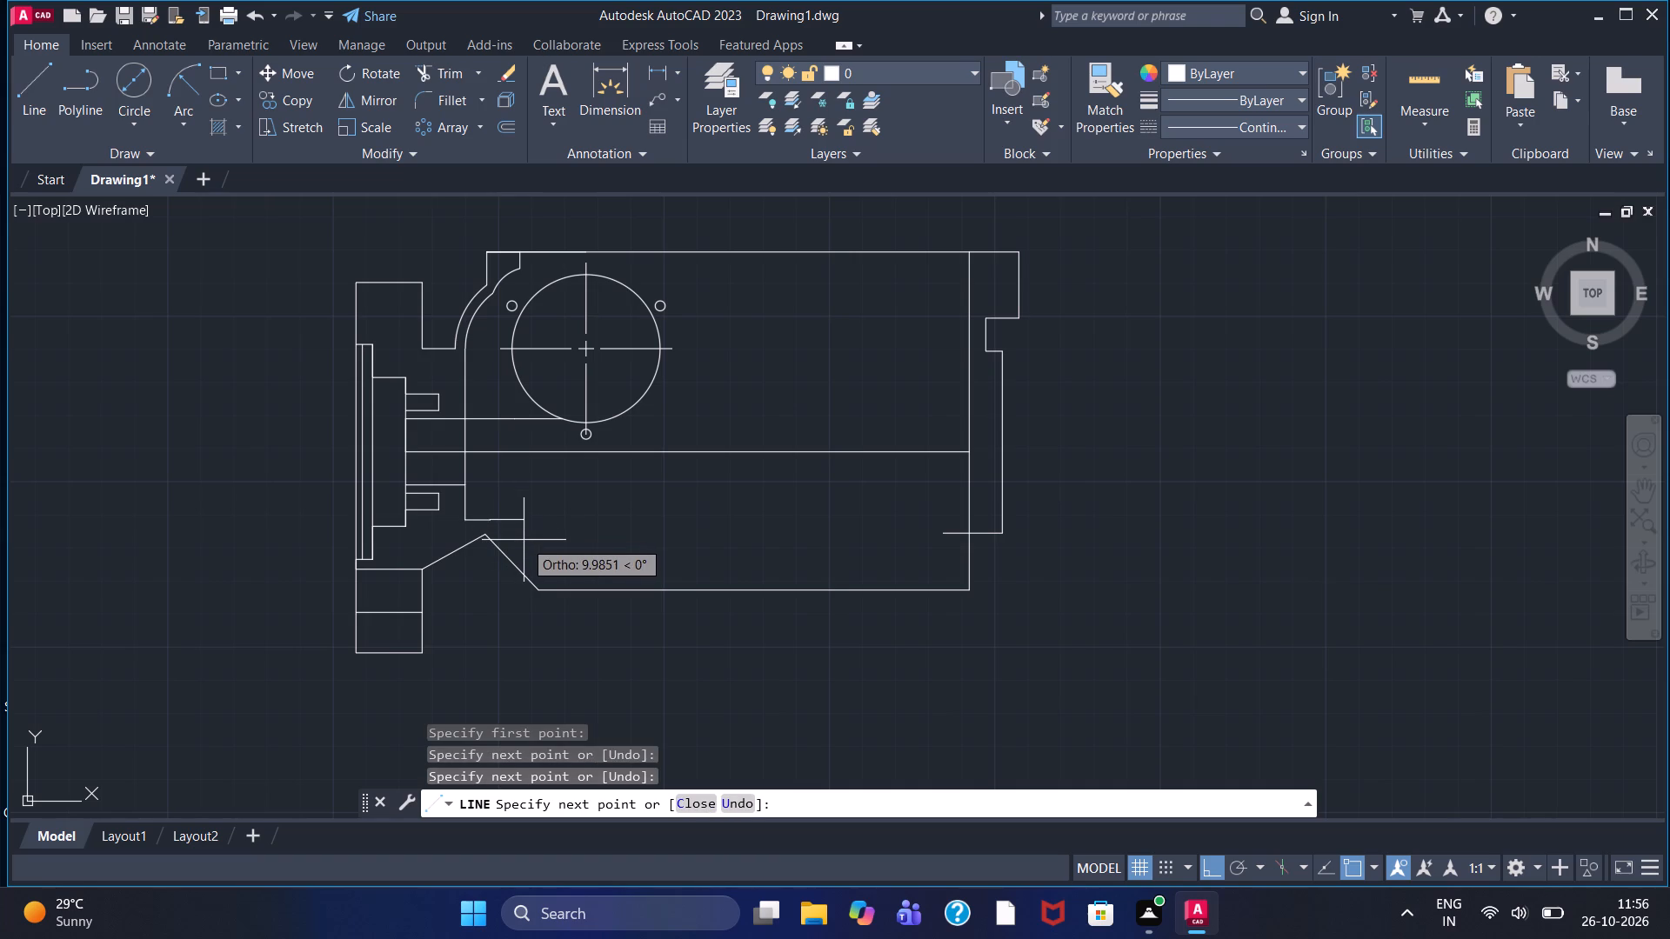
key("F8")
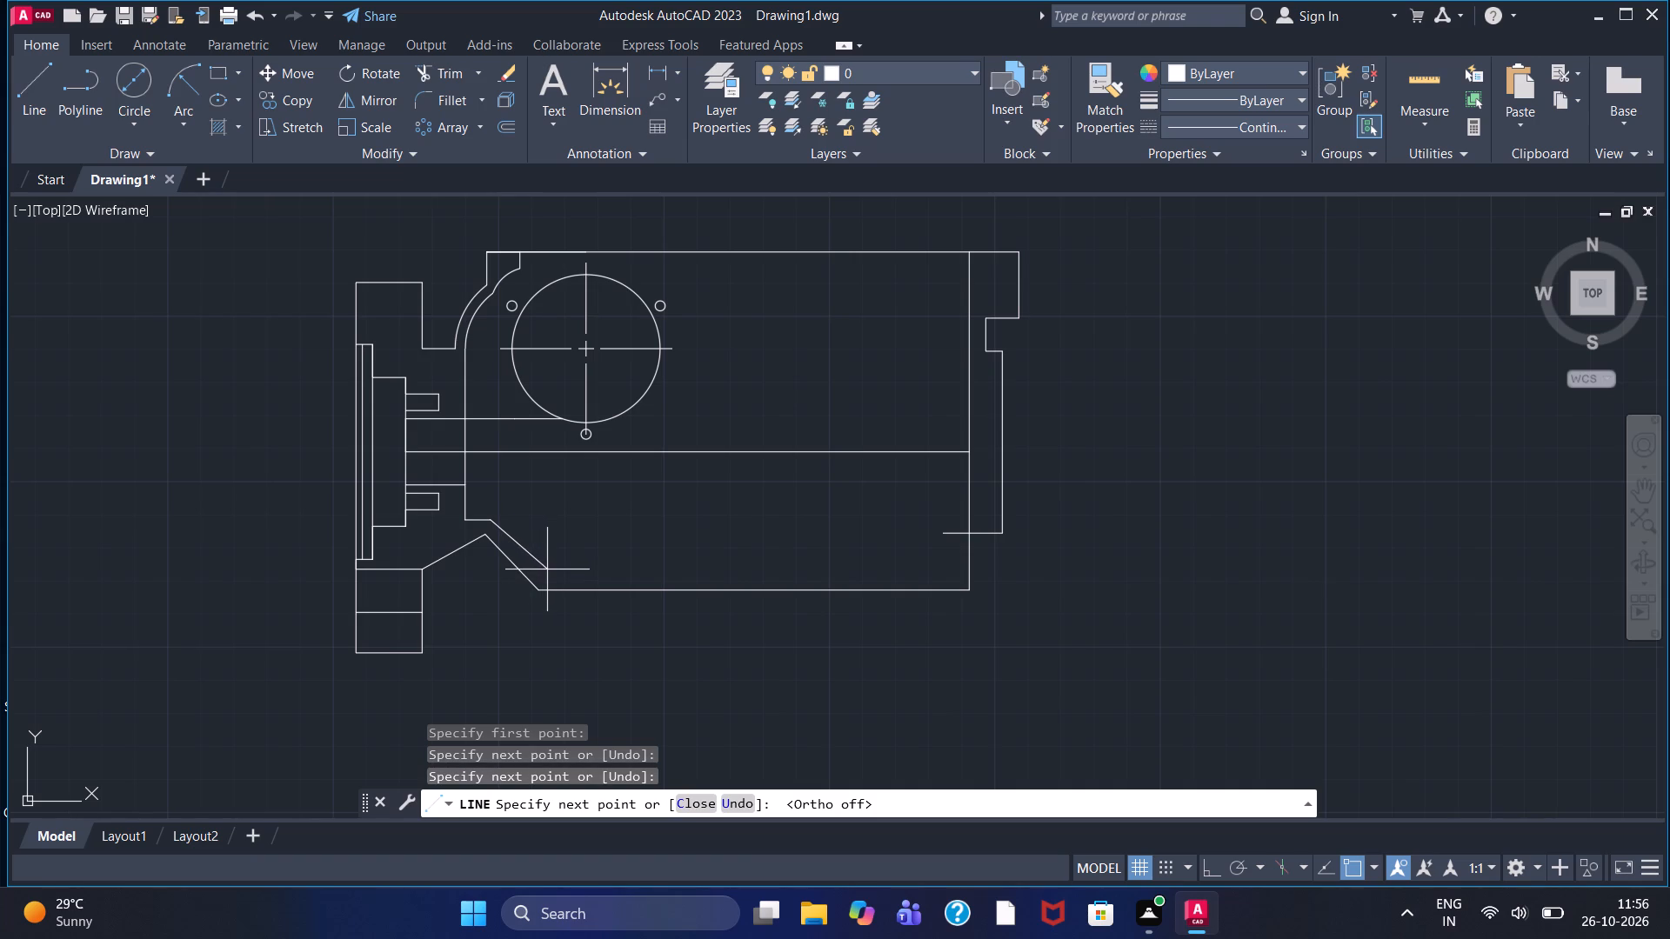
left_click(547, 569)
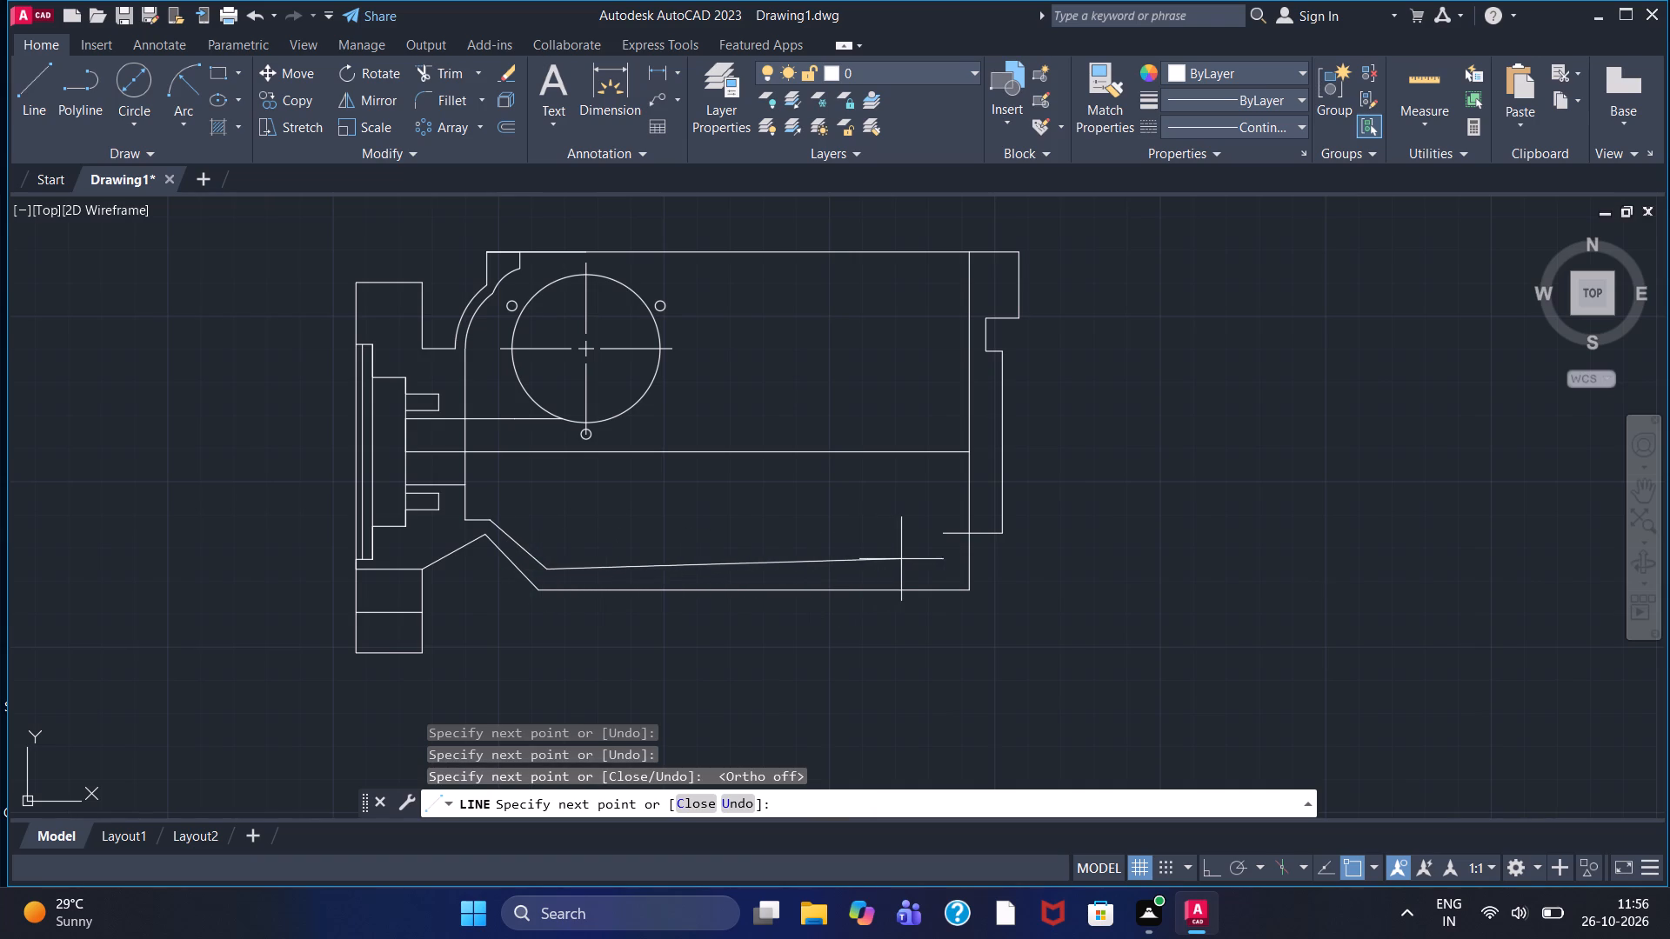
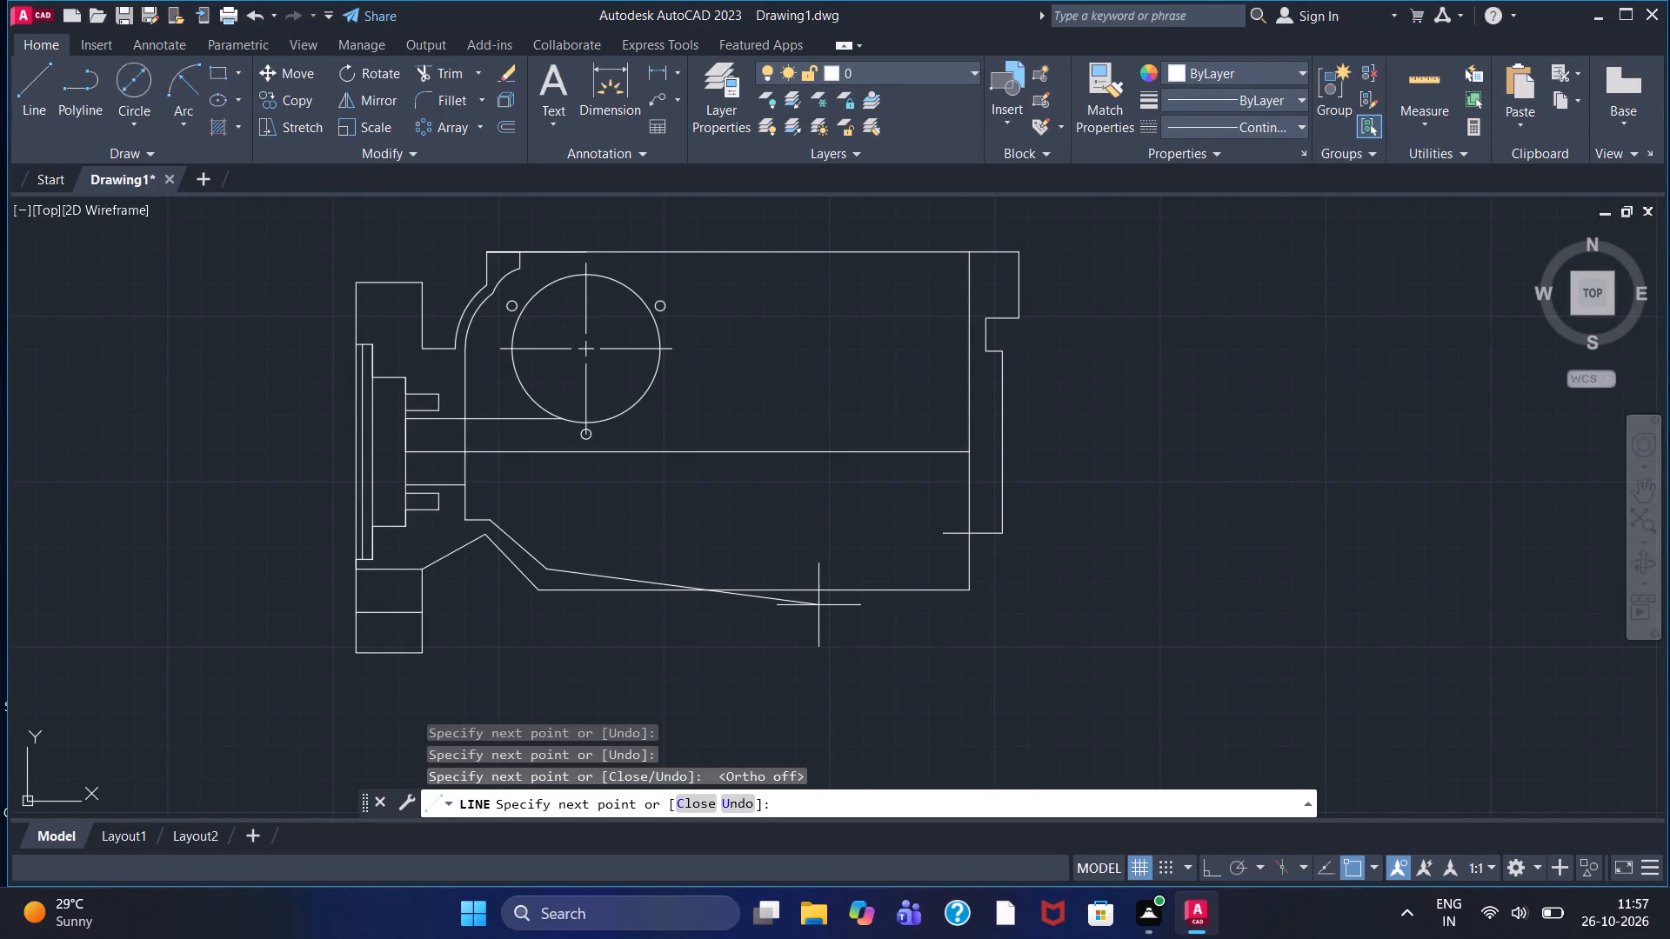
With ortho on, continue the inner bottom wall line about 120 units horizontally and up to the open end of the right-hand step.
key("F8")
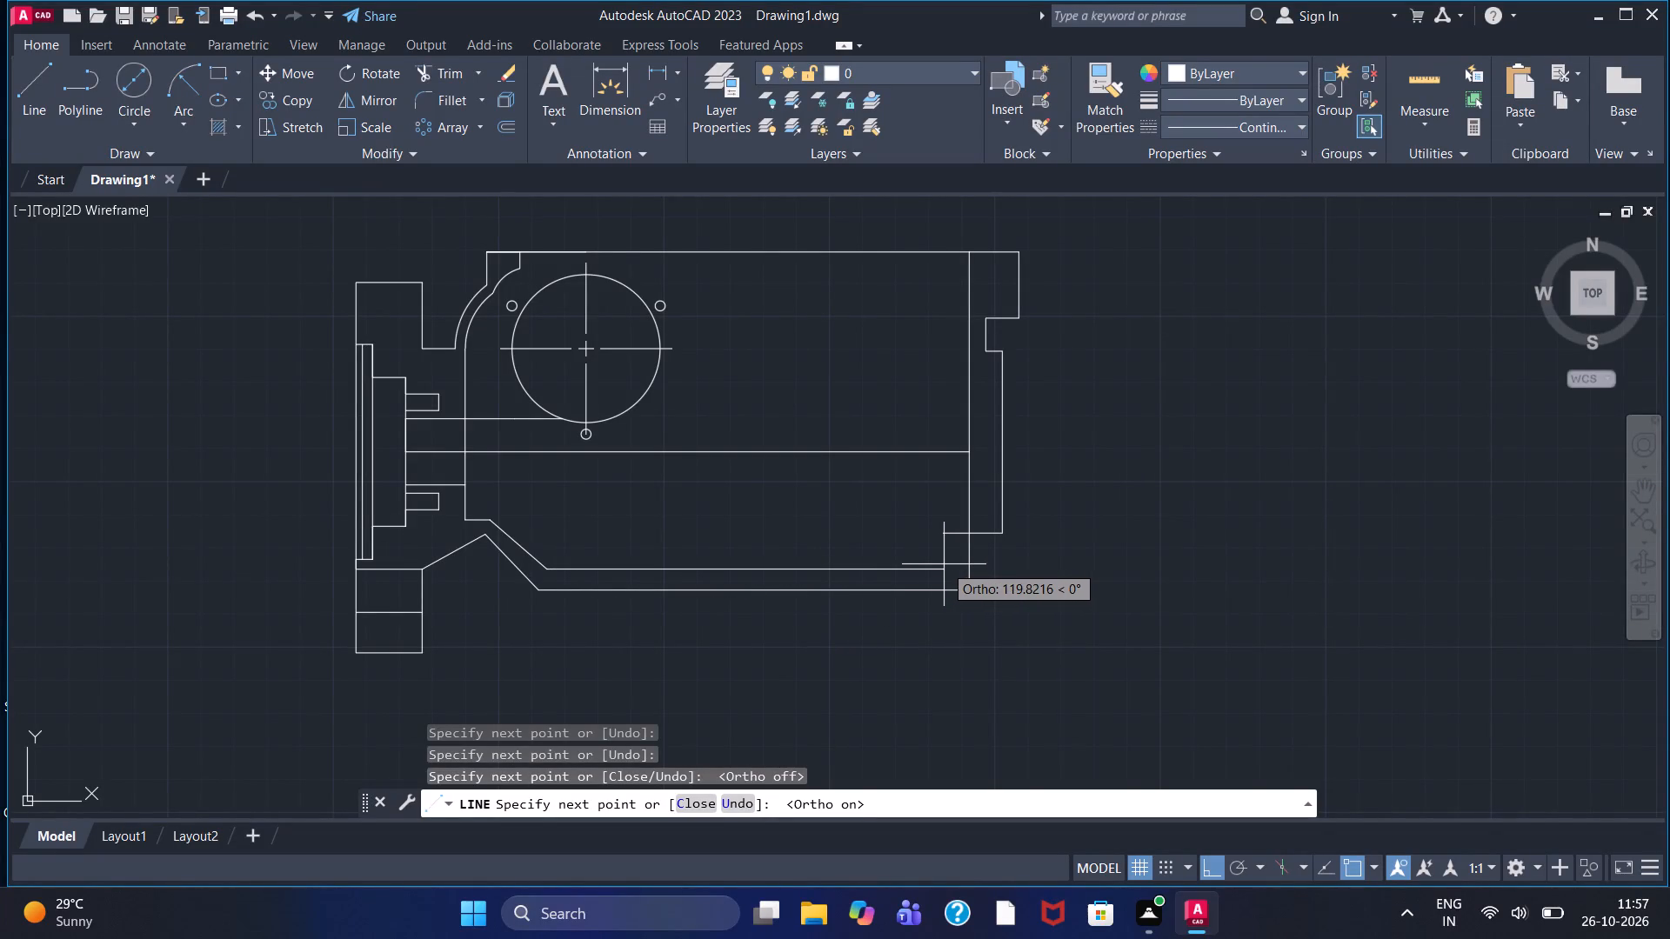
left_click(944, 564)
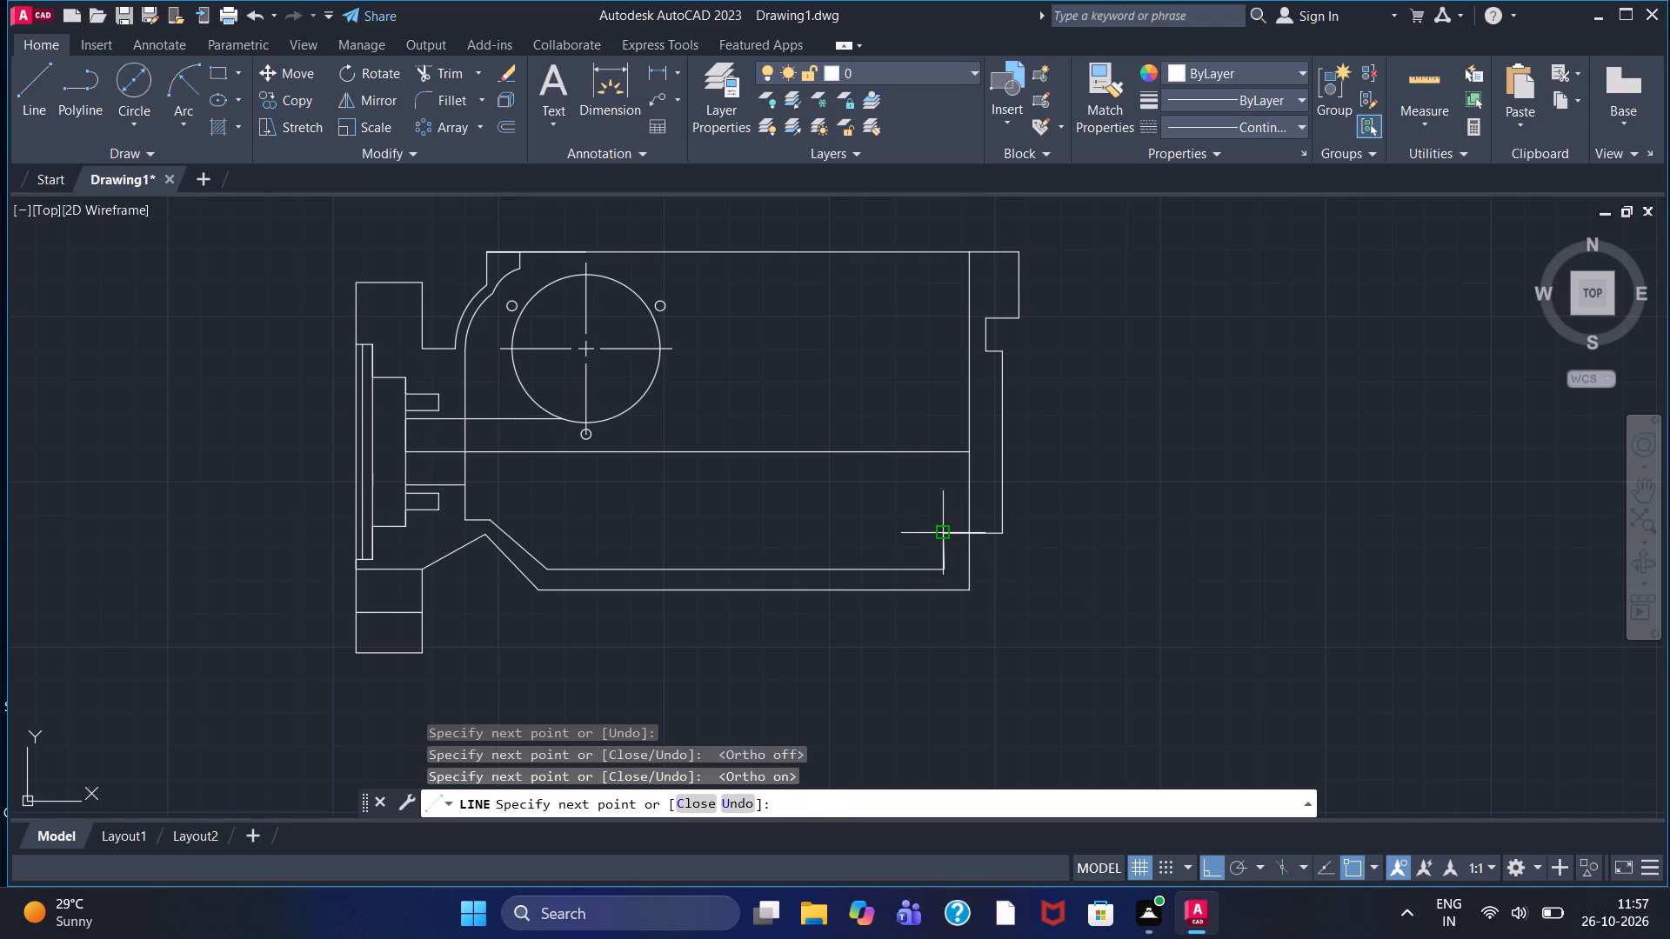
left_click(942, 533)
right_click(939, 533)
left_click(965, 543)
Fillet the inner lower-right corner between the bottom wall line and the short vertical line with radius 2.
scroll(936, 551, "up", 2)
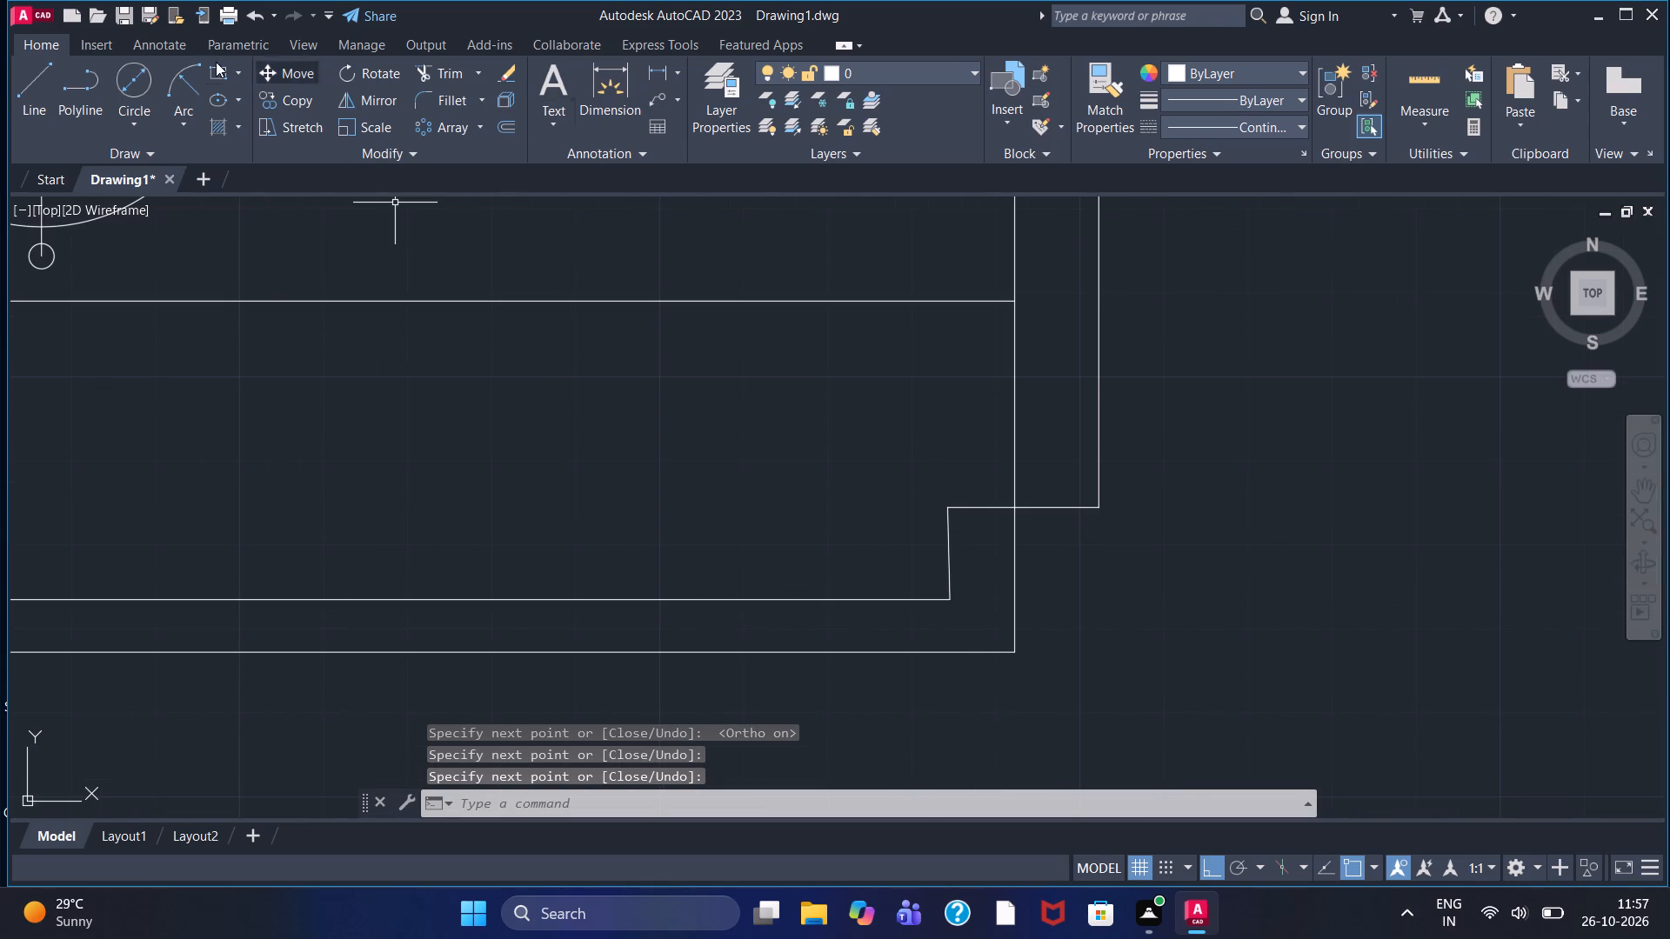
left_click(441, 100)
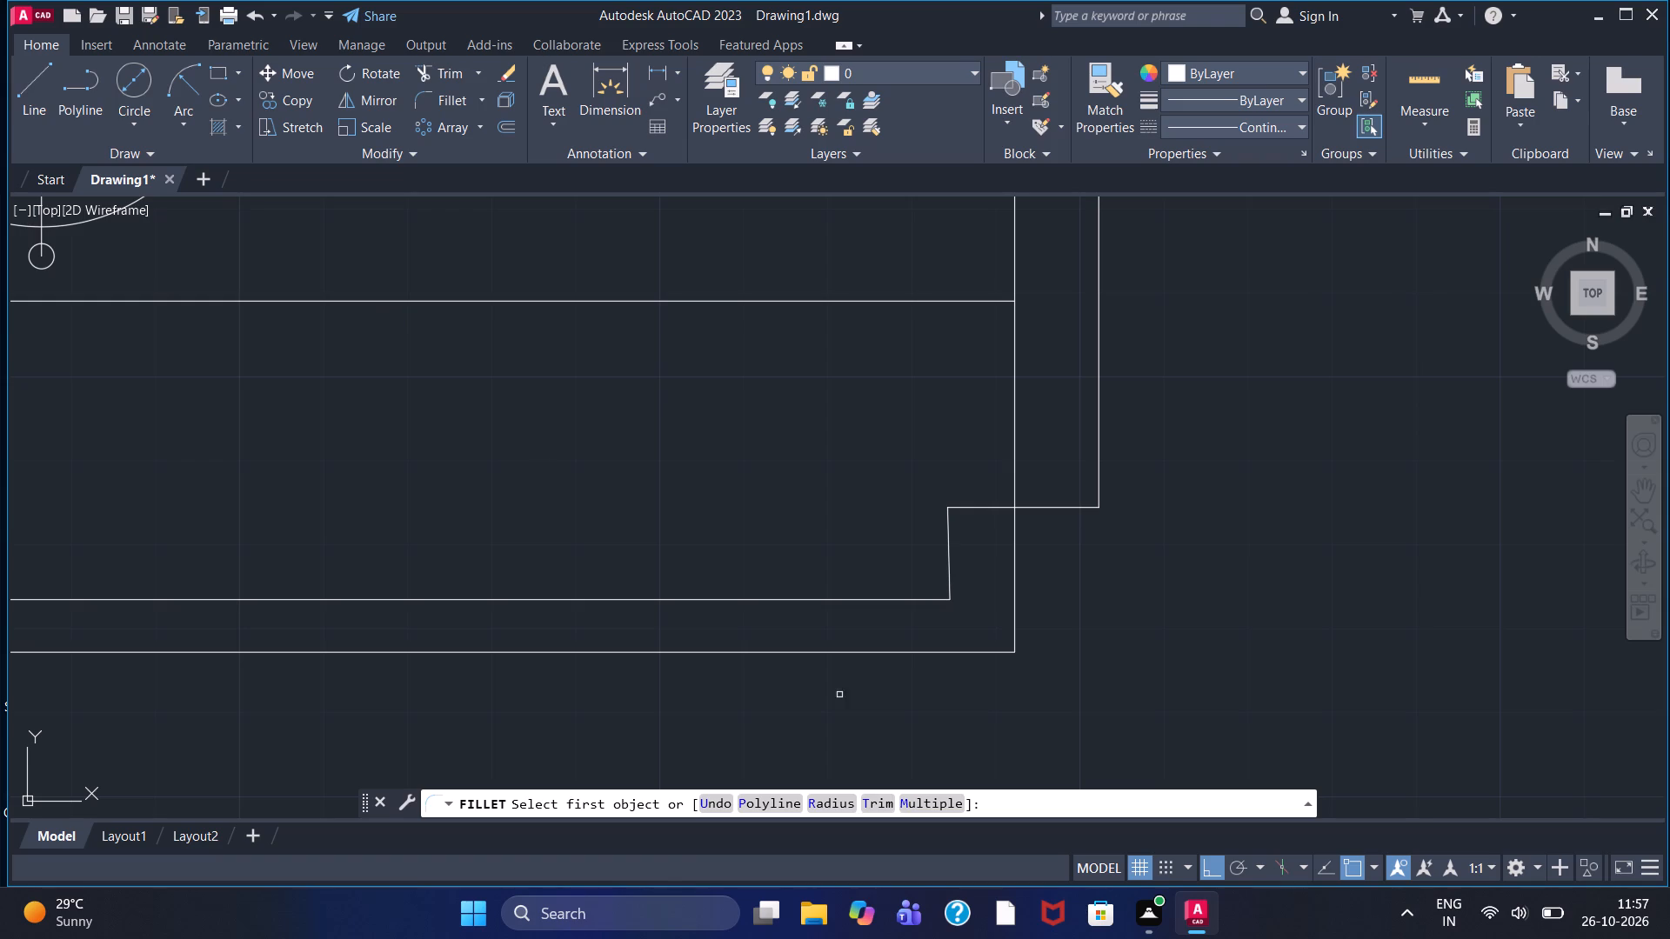
left_click(837, 802)
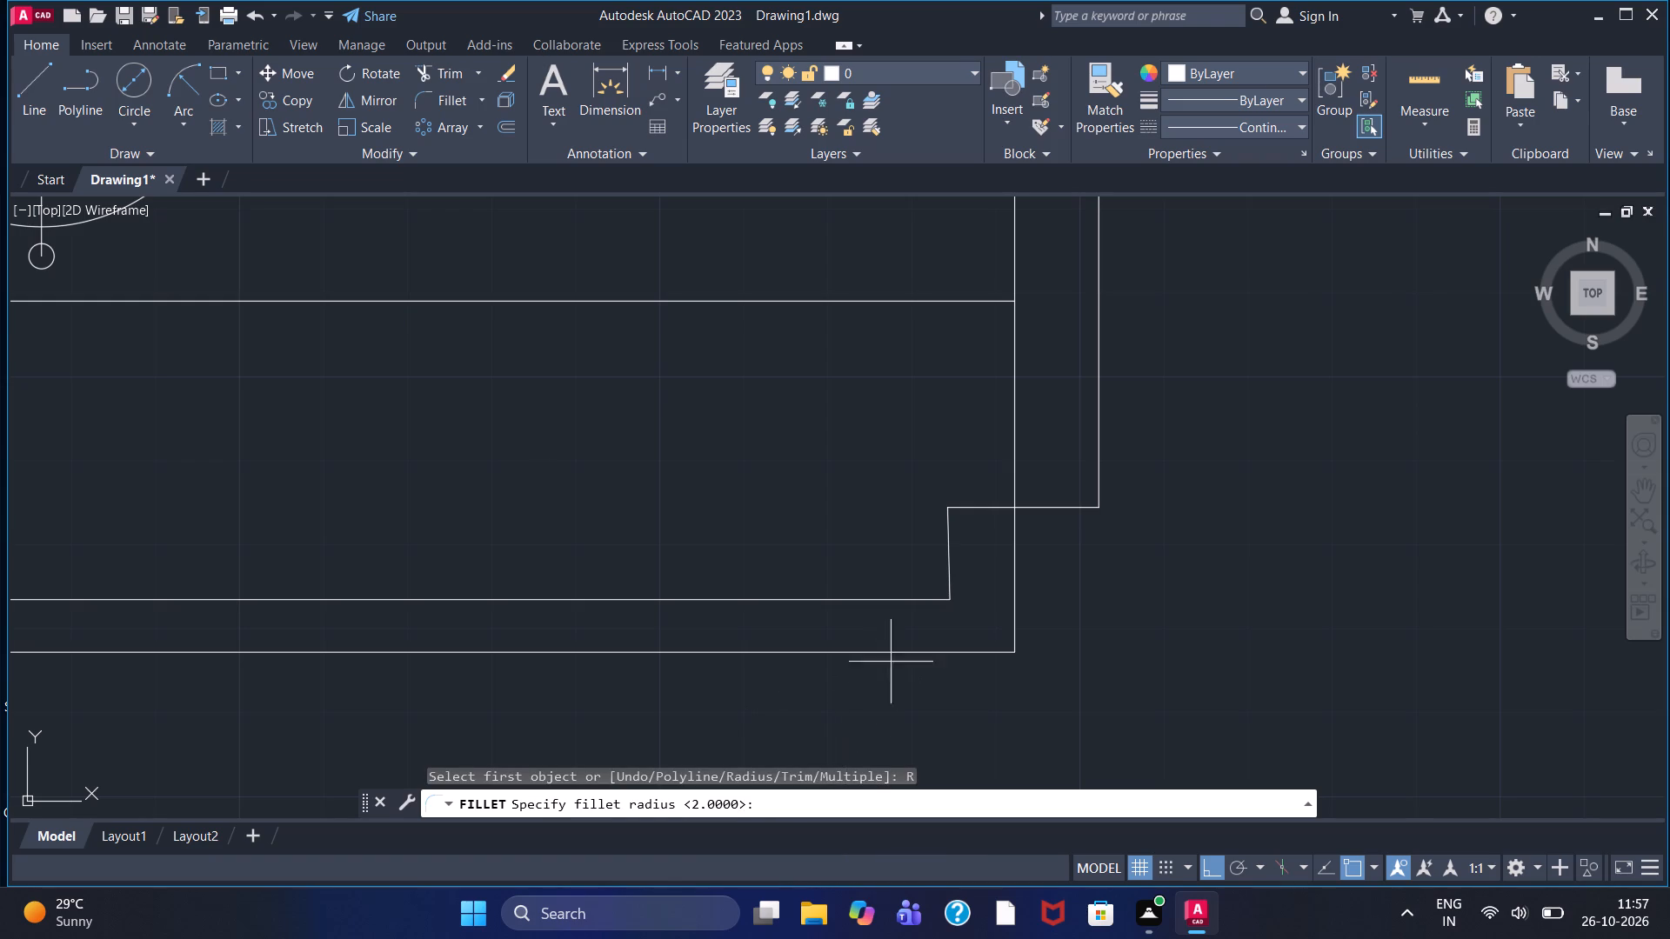
key("2")
key("Return")
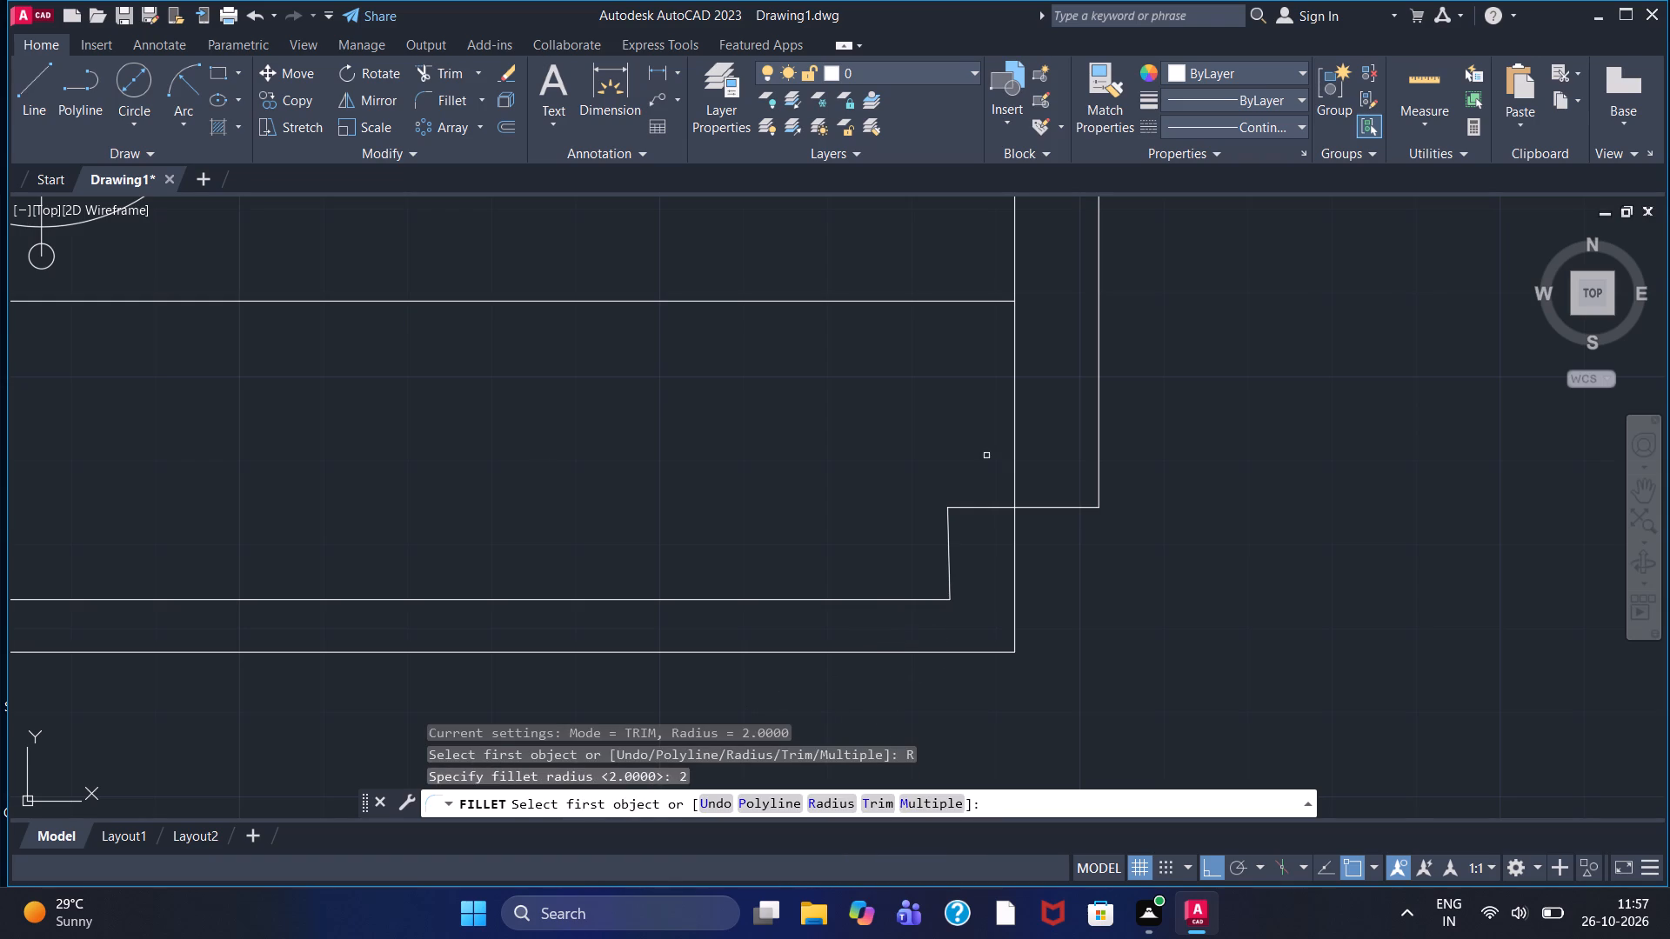
scroll(919, 568, "up", 2)
left_click(958, 652)
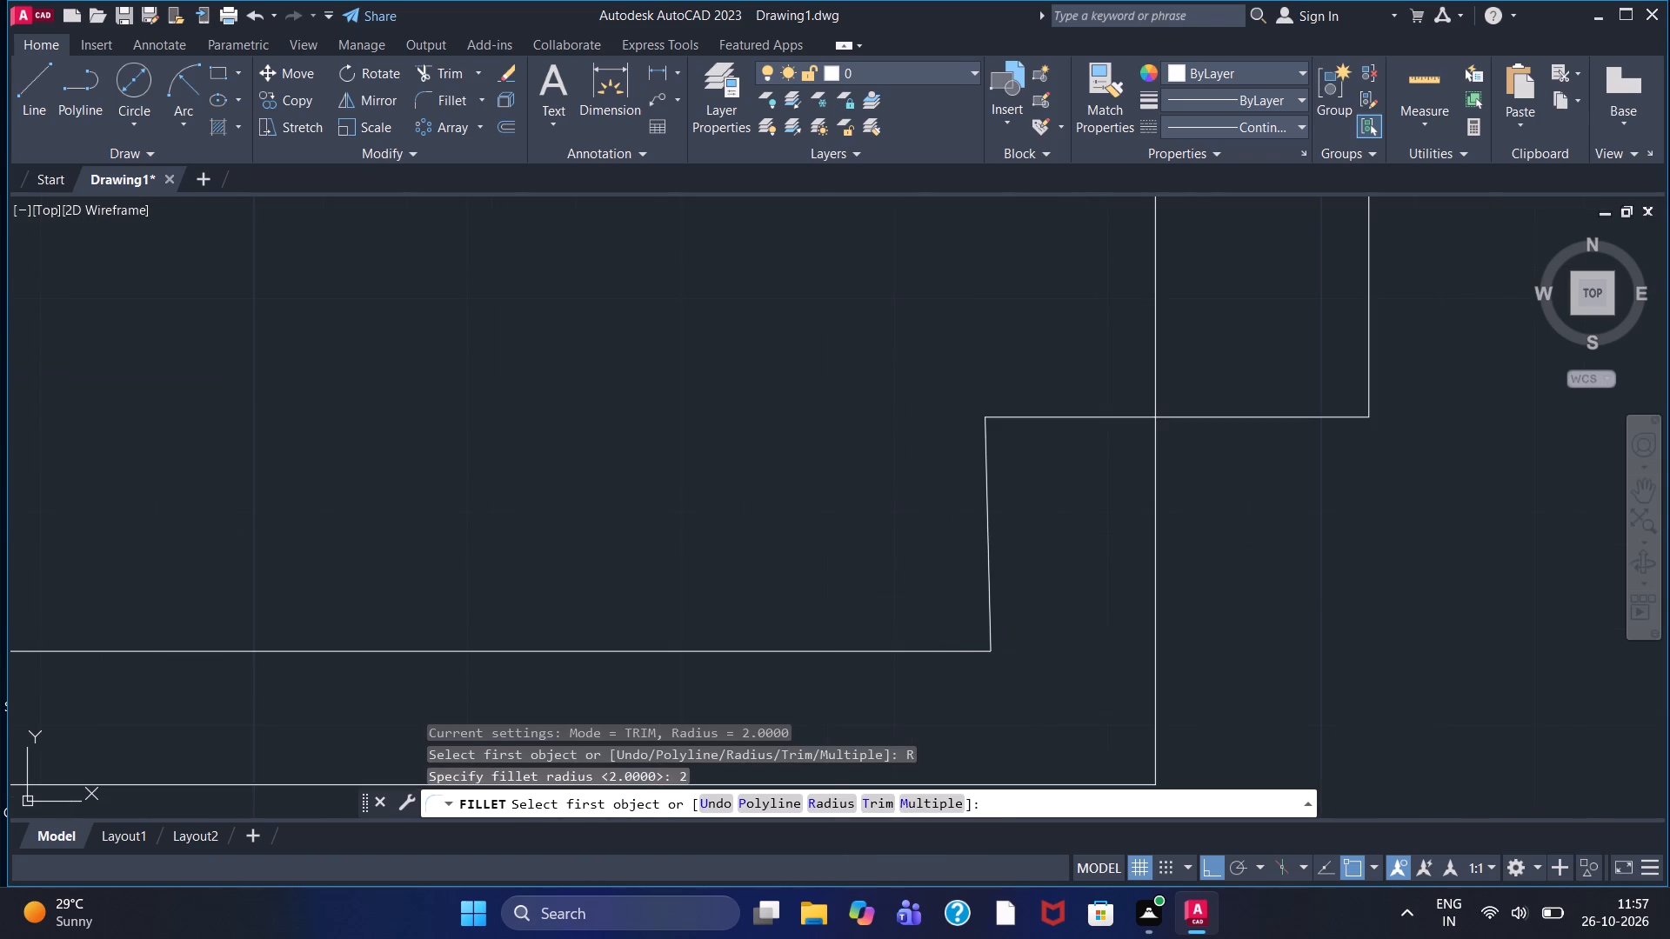
left_click(988, 615)
Draw one vertical line crossing both small bolt-hole rectangles near their right ends on the left side of the housing.
scroll(945, 594, "down", 3)
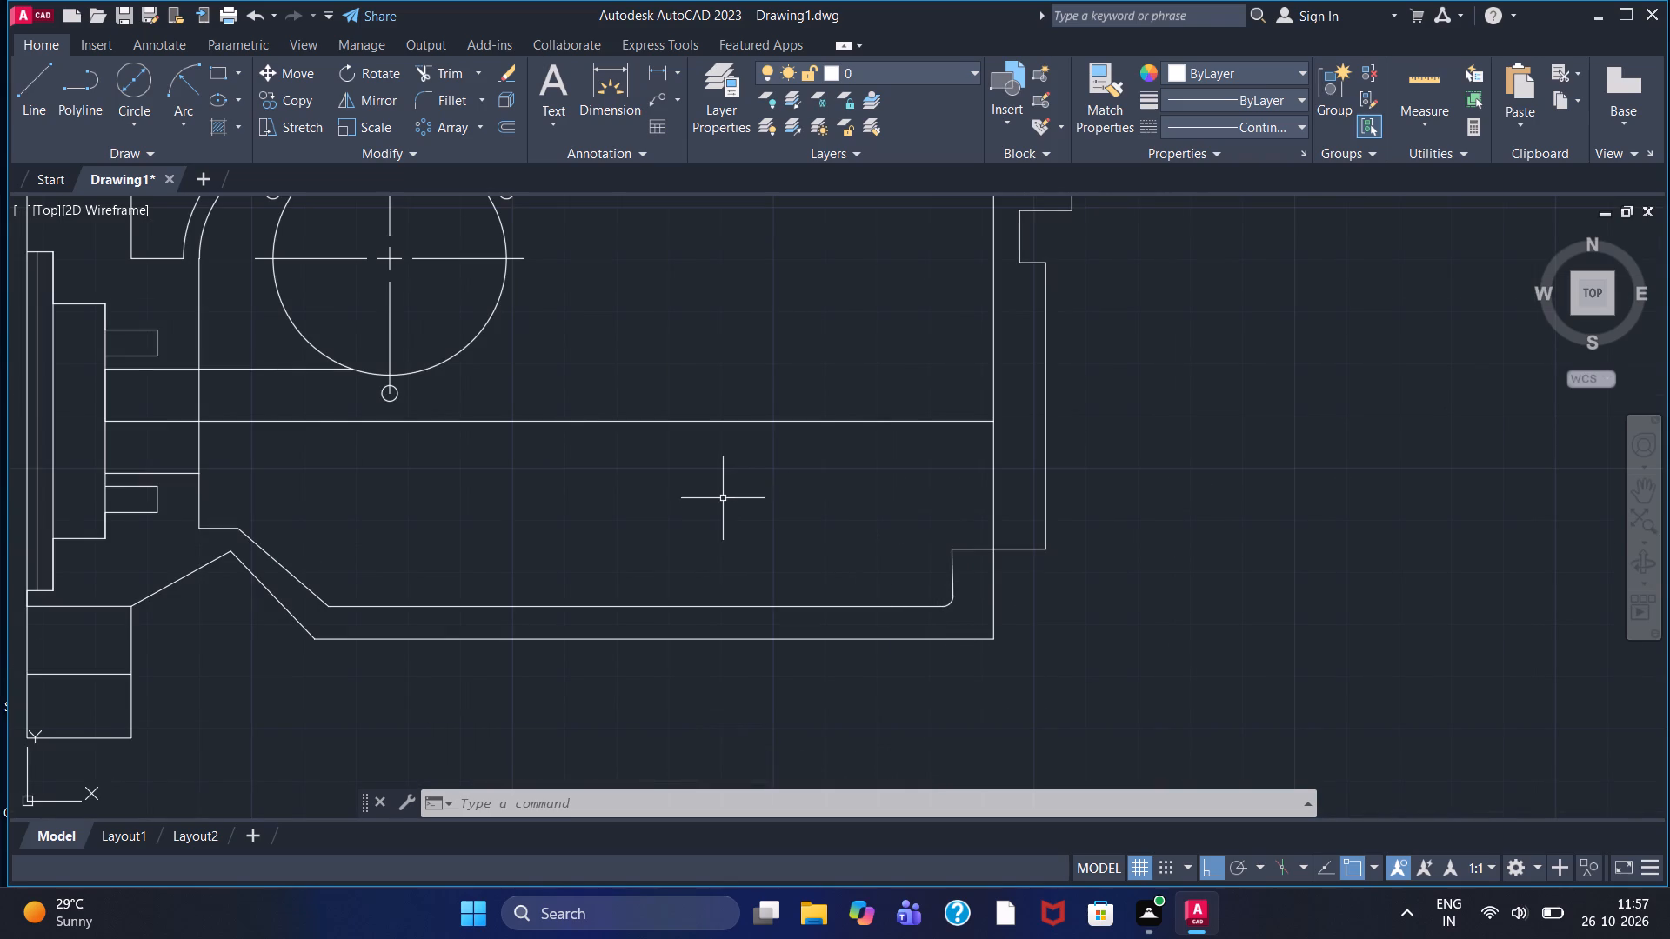
left_click(28, 85)
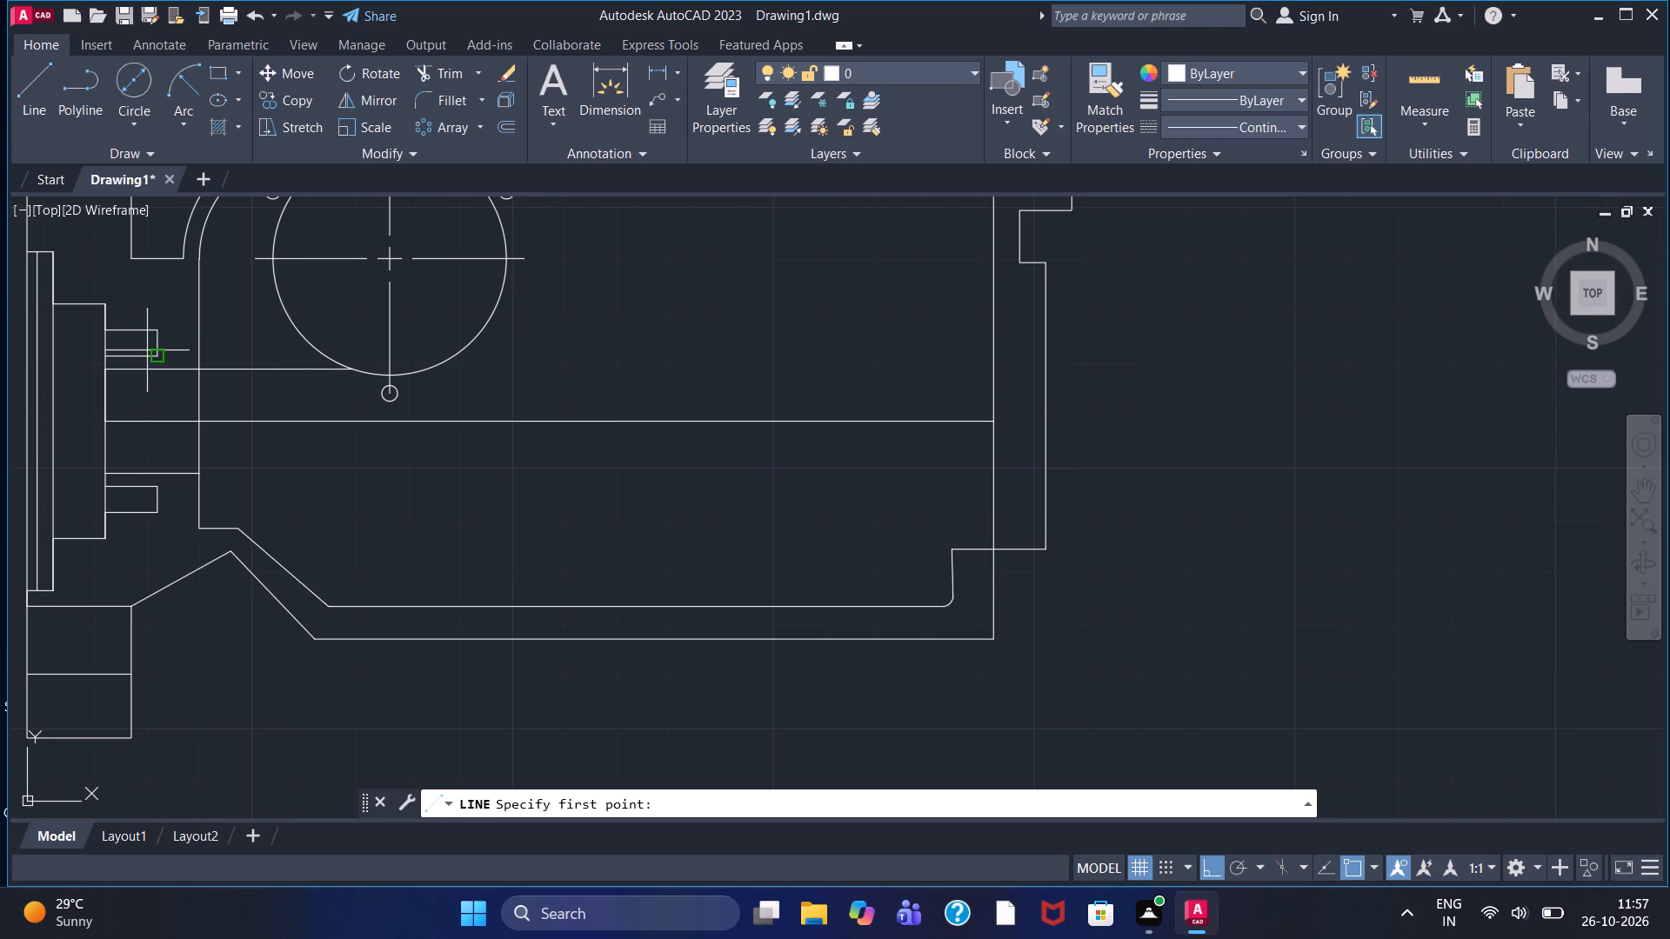
left_click(144, 316)
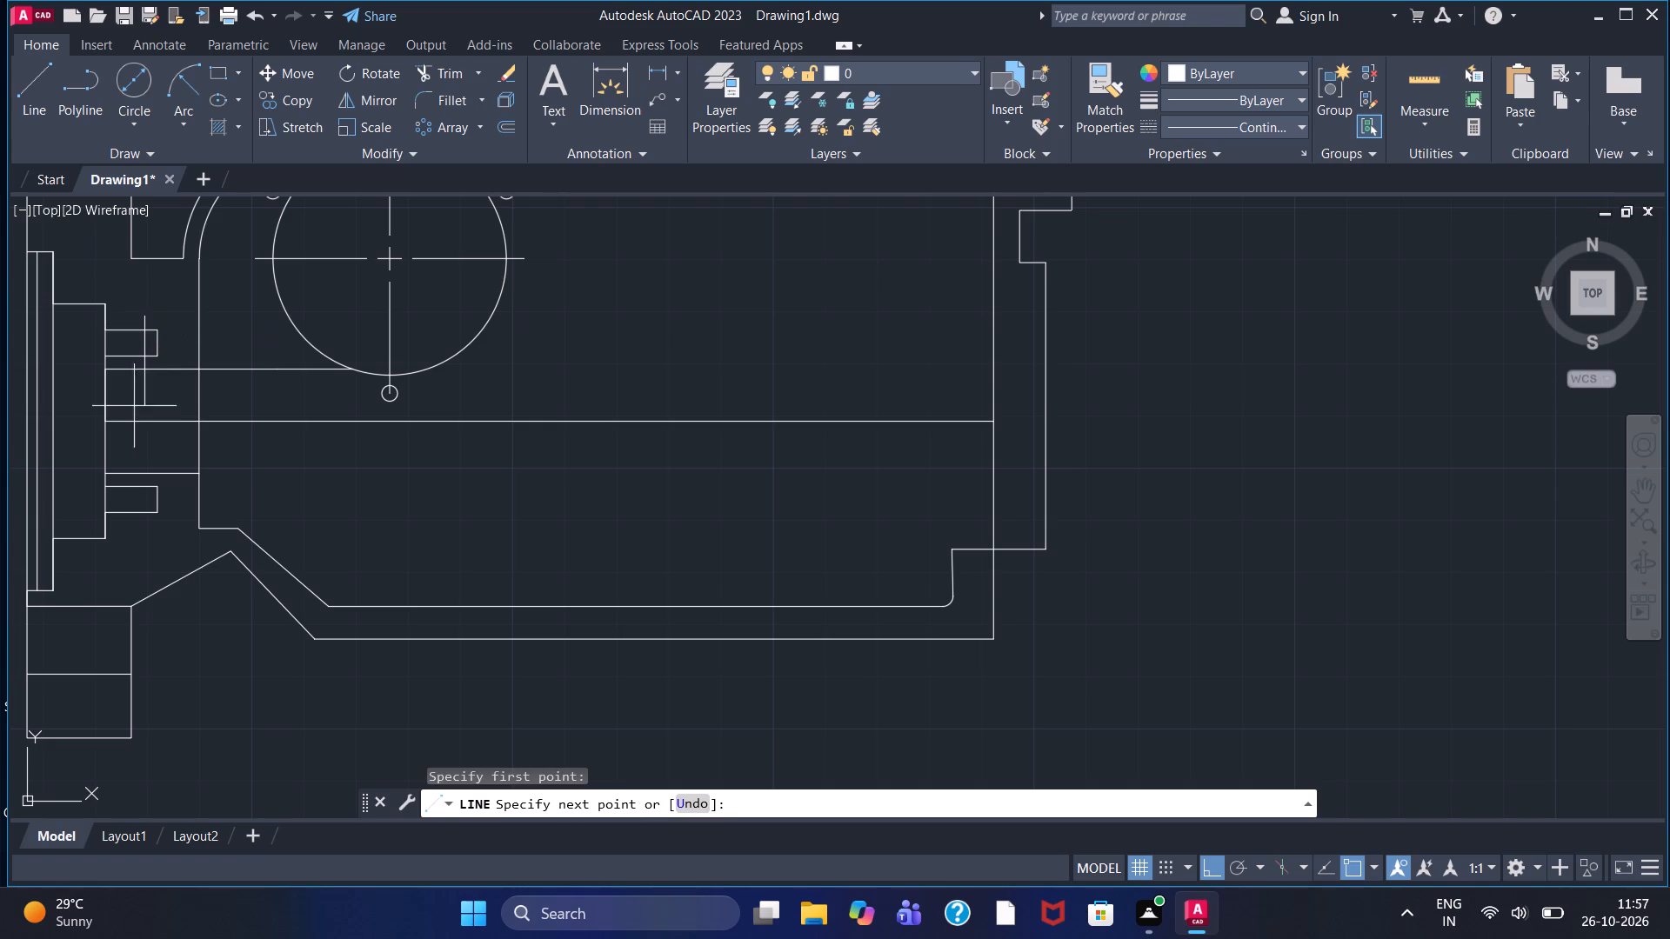
left_click(143, 528)
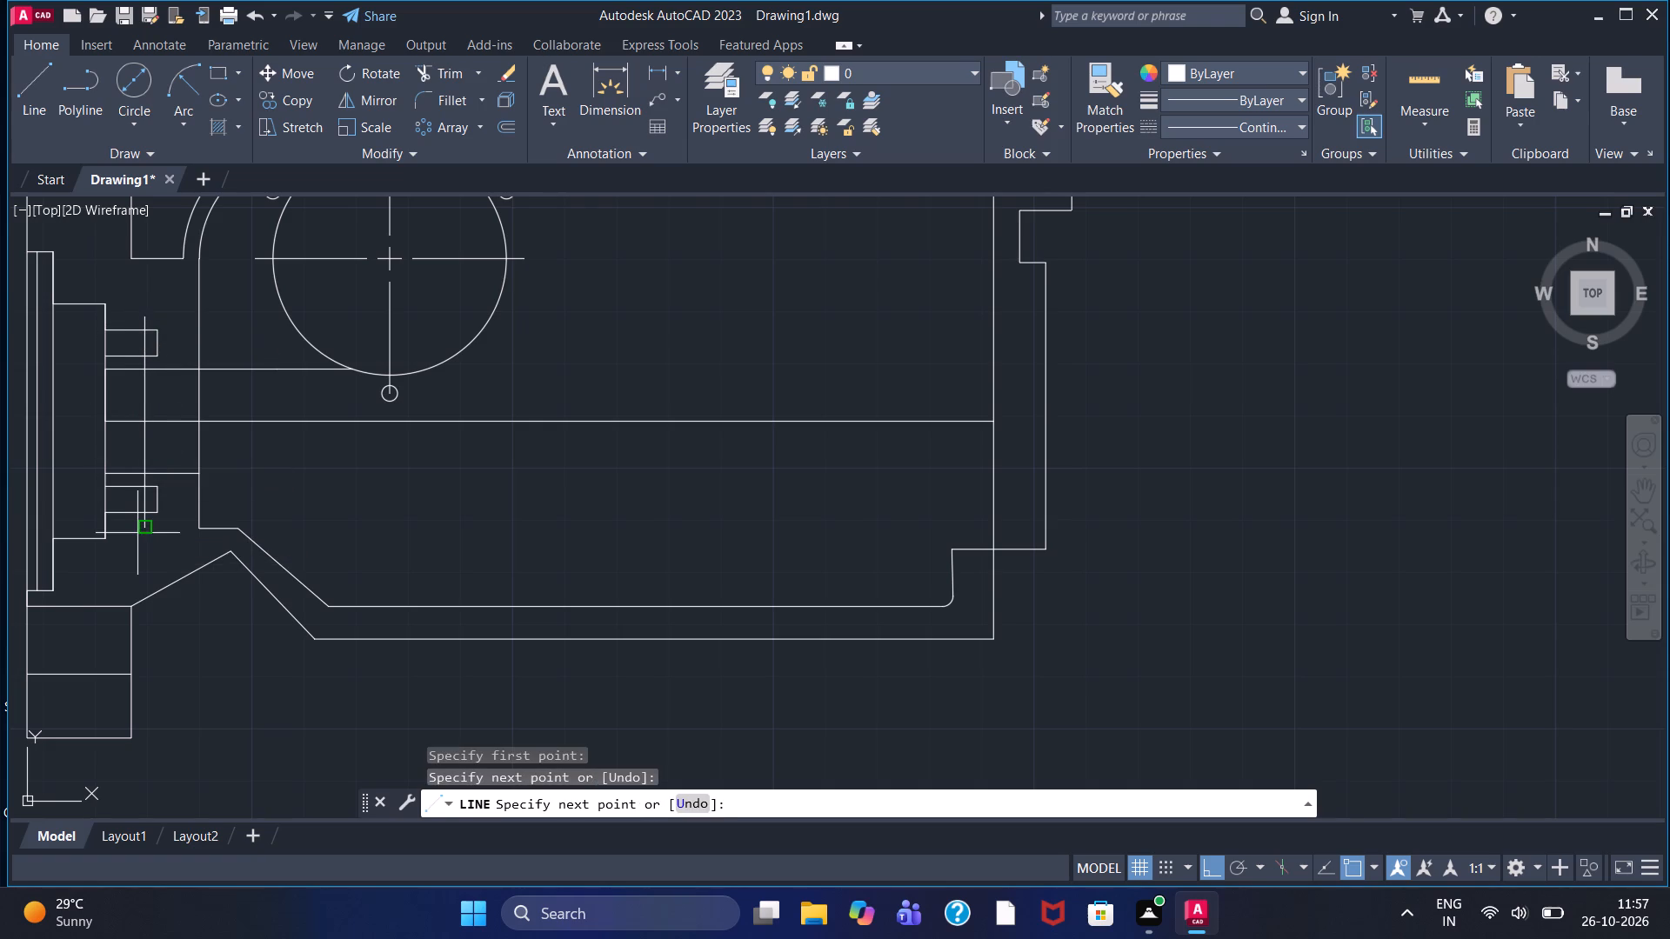
right_click(137, 533)
left_click(189, 541)
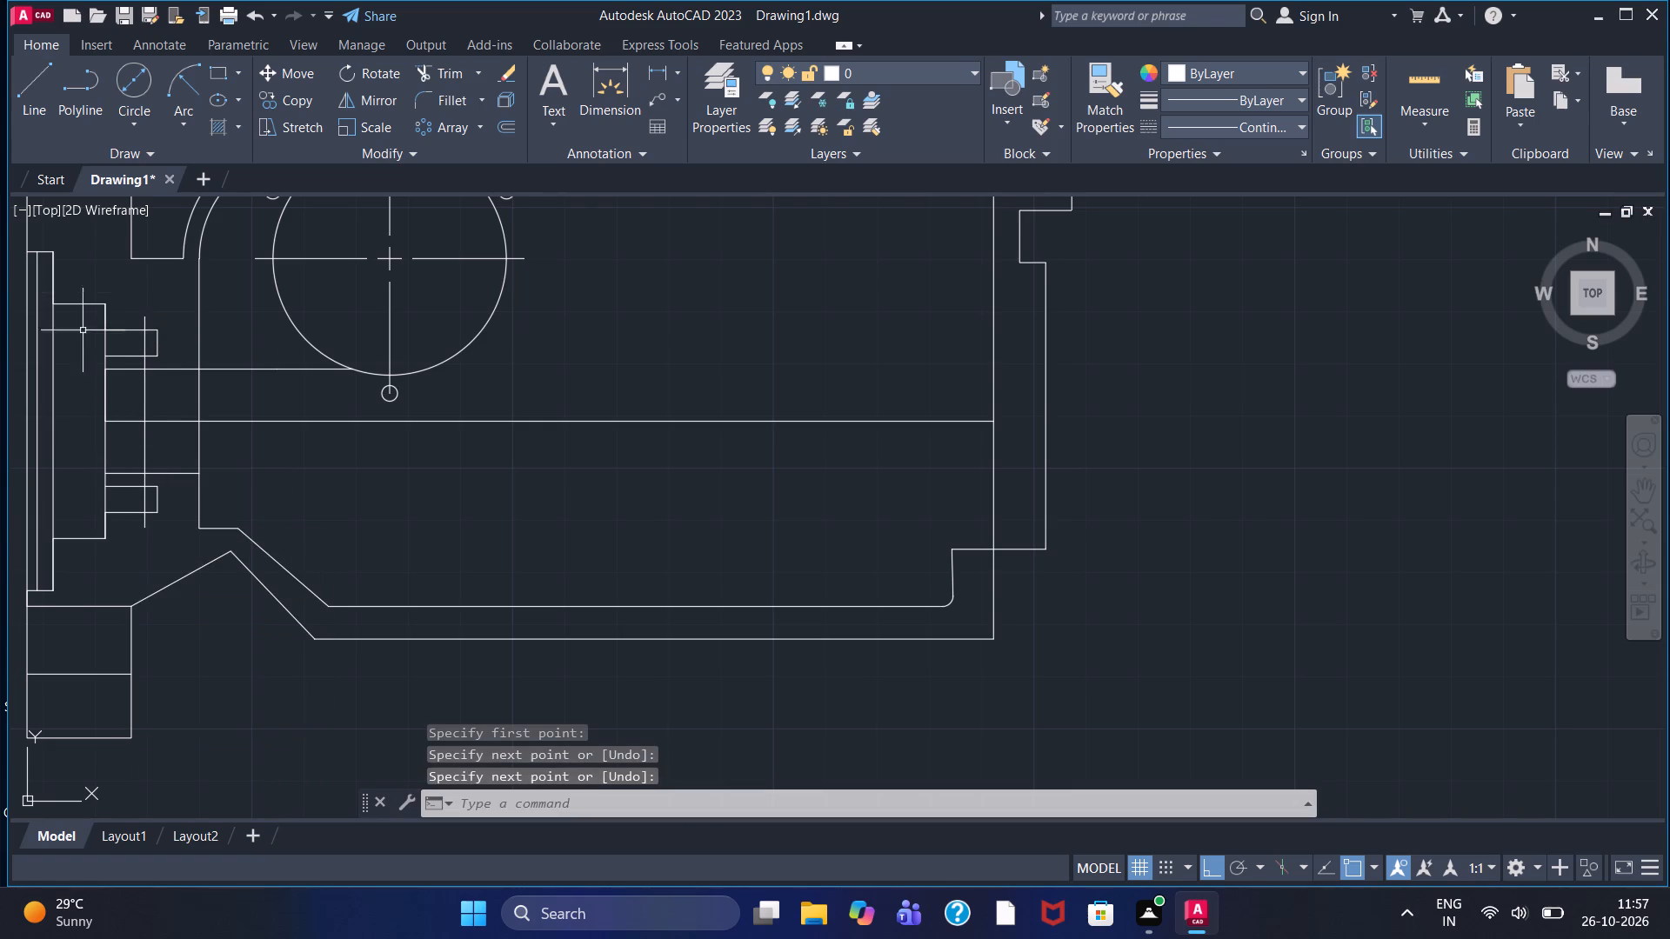
Trim the vertical line outside the two bolt-hole rectangles, keeping only the segments inside them.
left_click(433, 62)
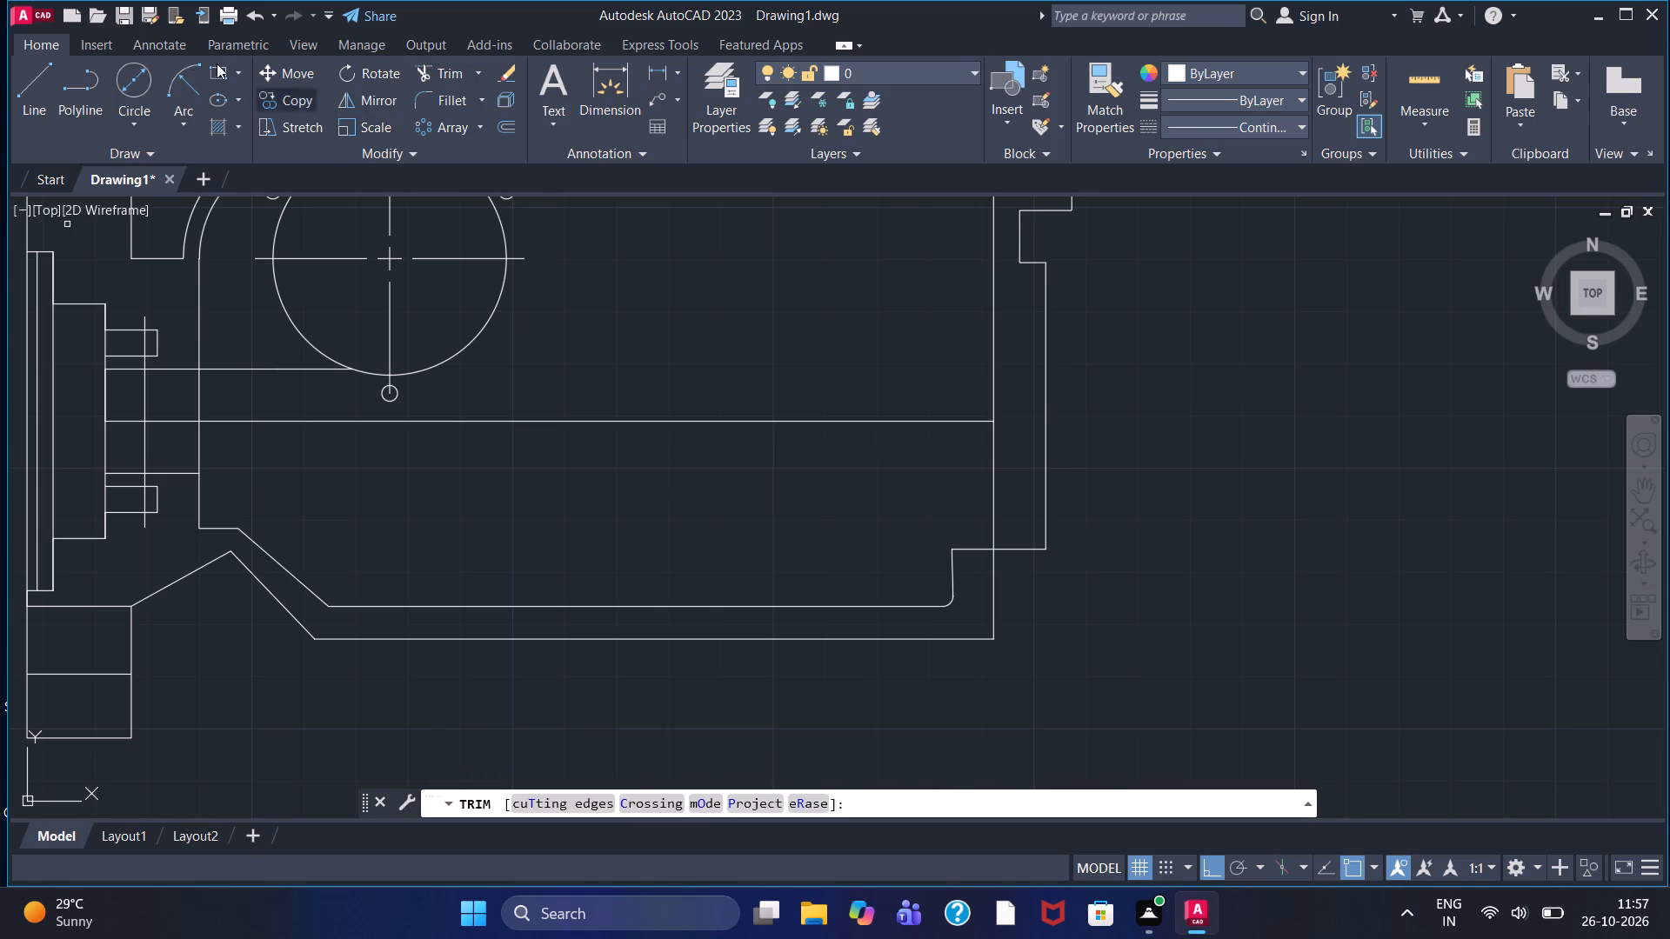
left_click(143, 316)
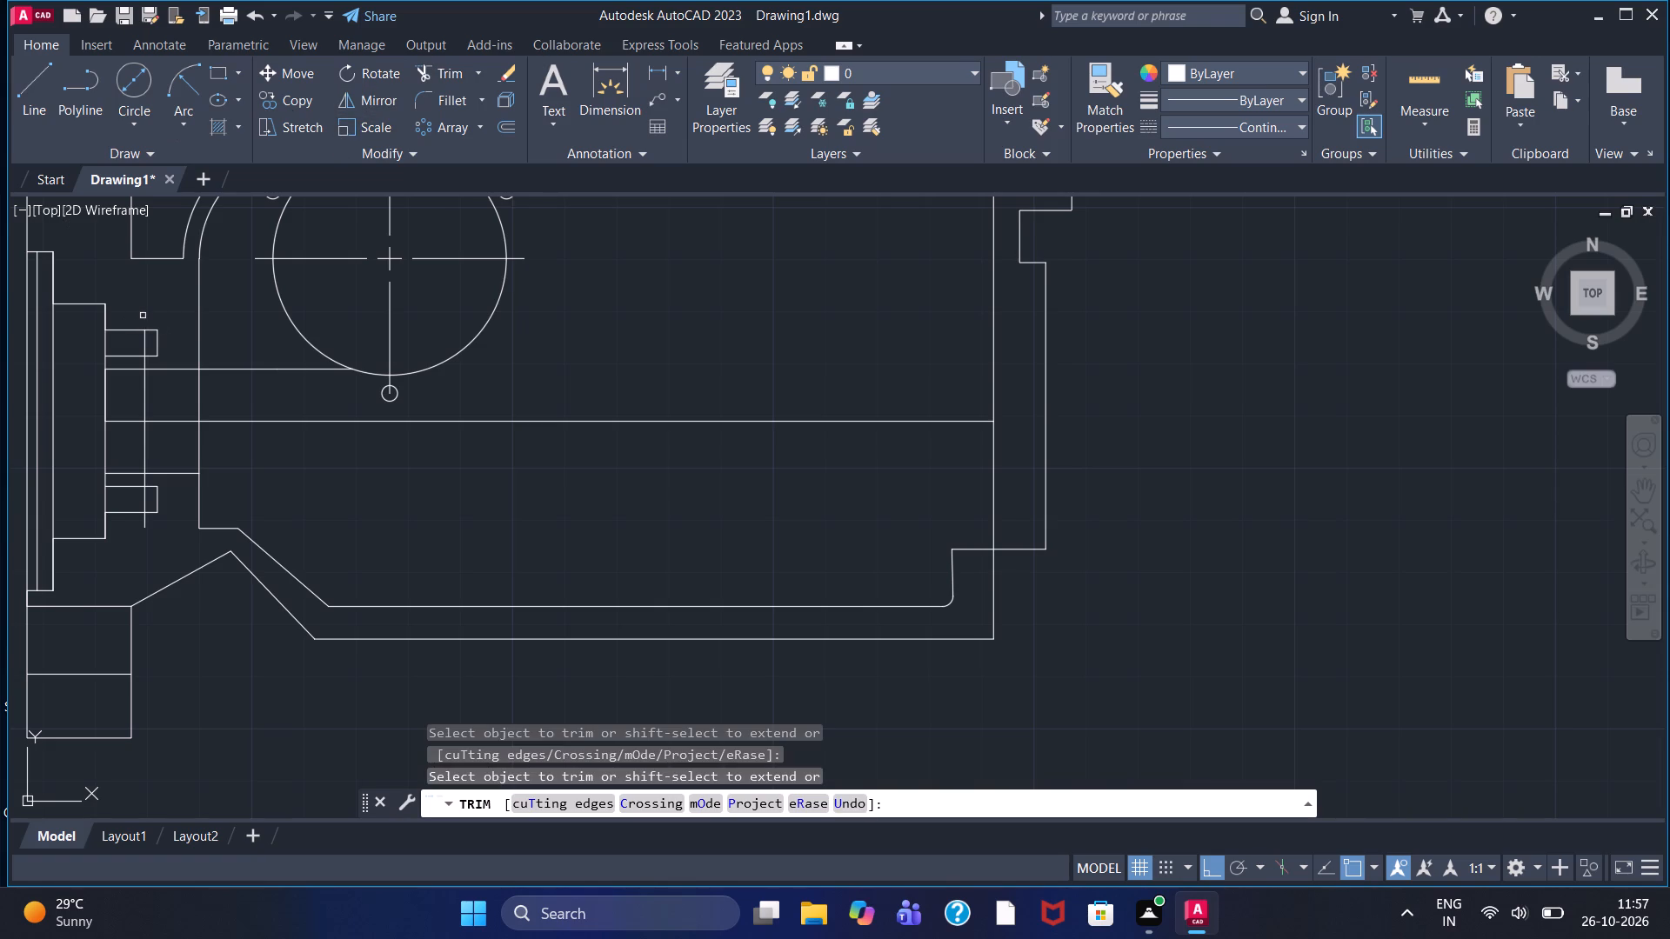
left_click(143, 362)
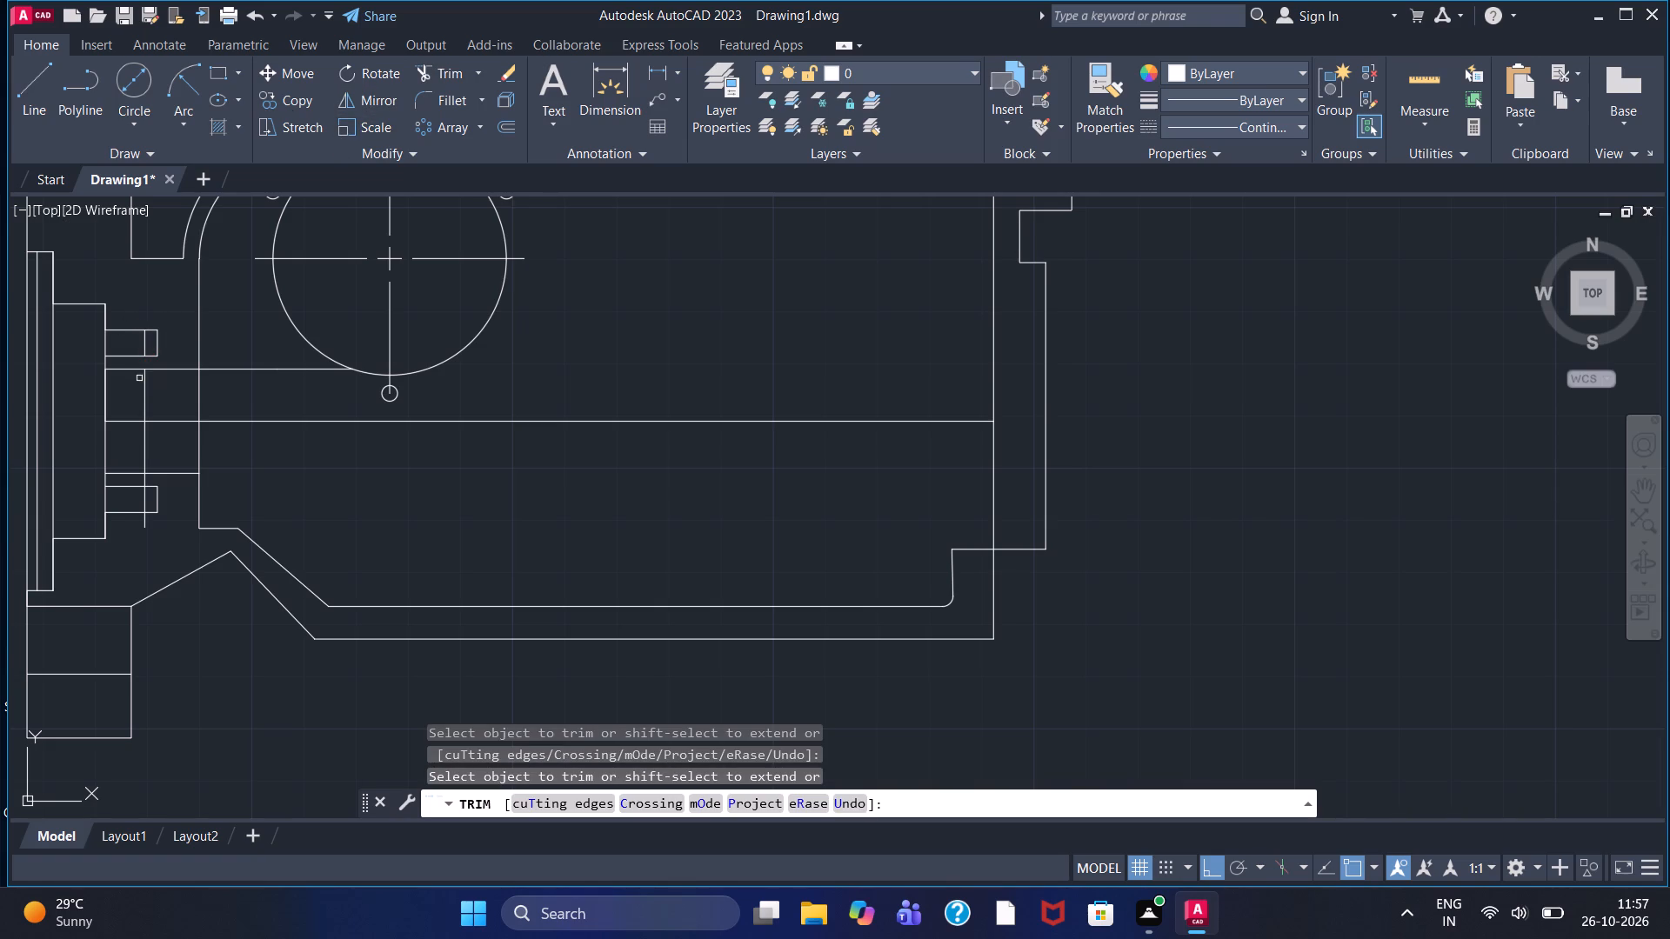
left_click(144, 387)
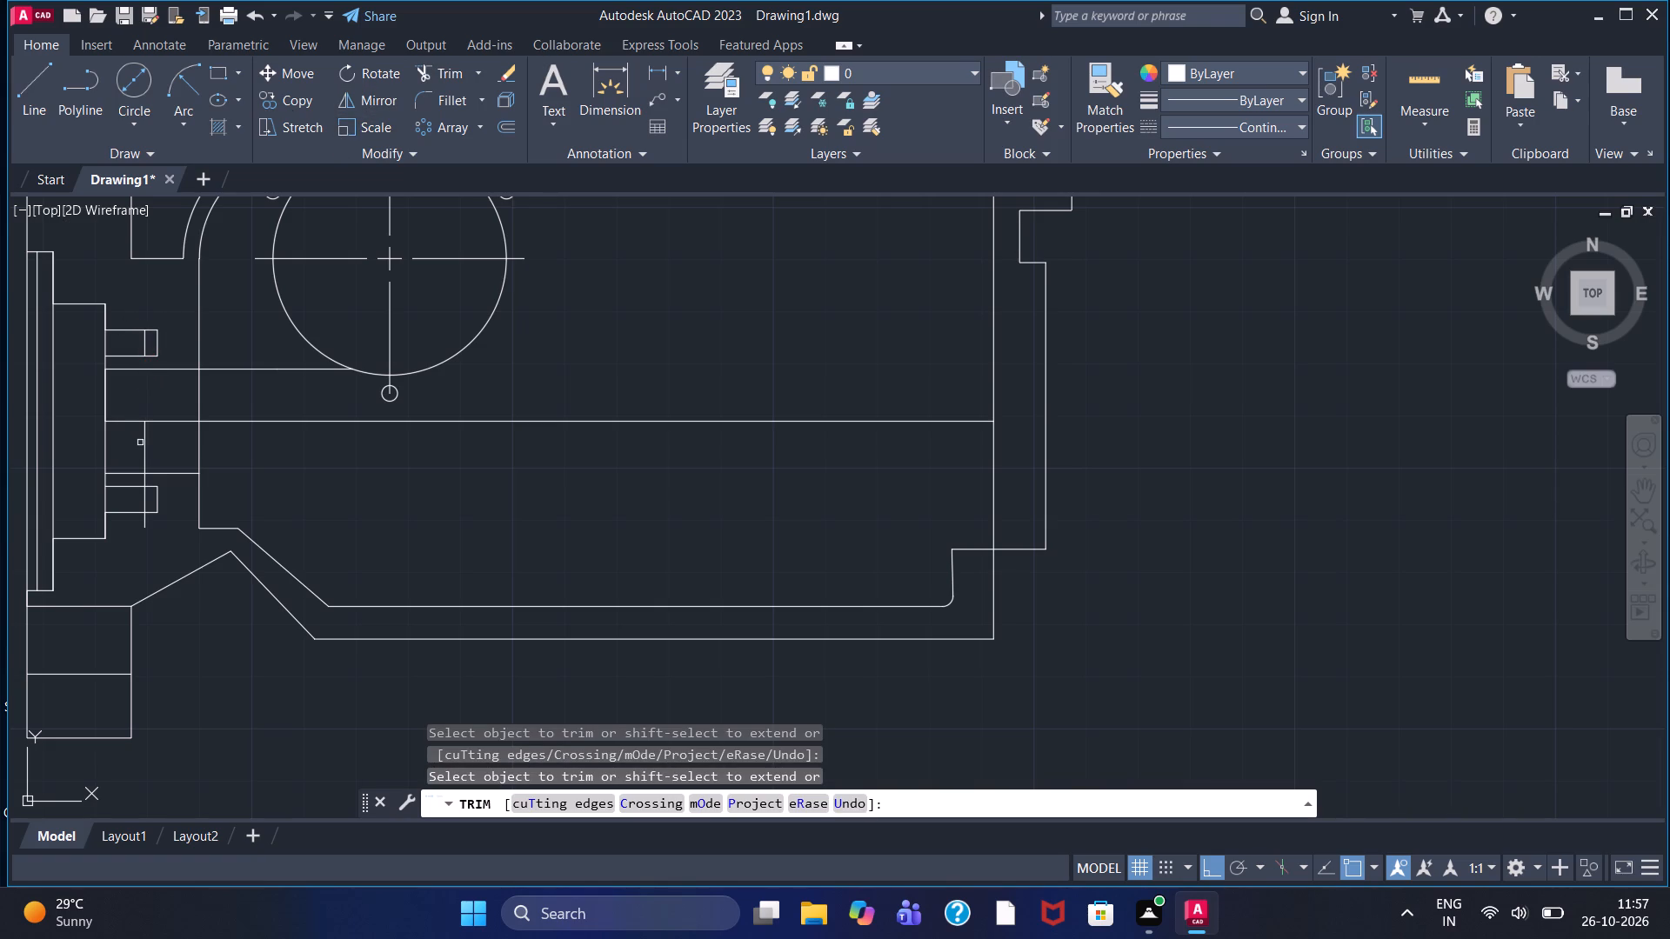
left_click(144, 443)
scroll(129, 487, "up", 4)
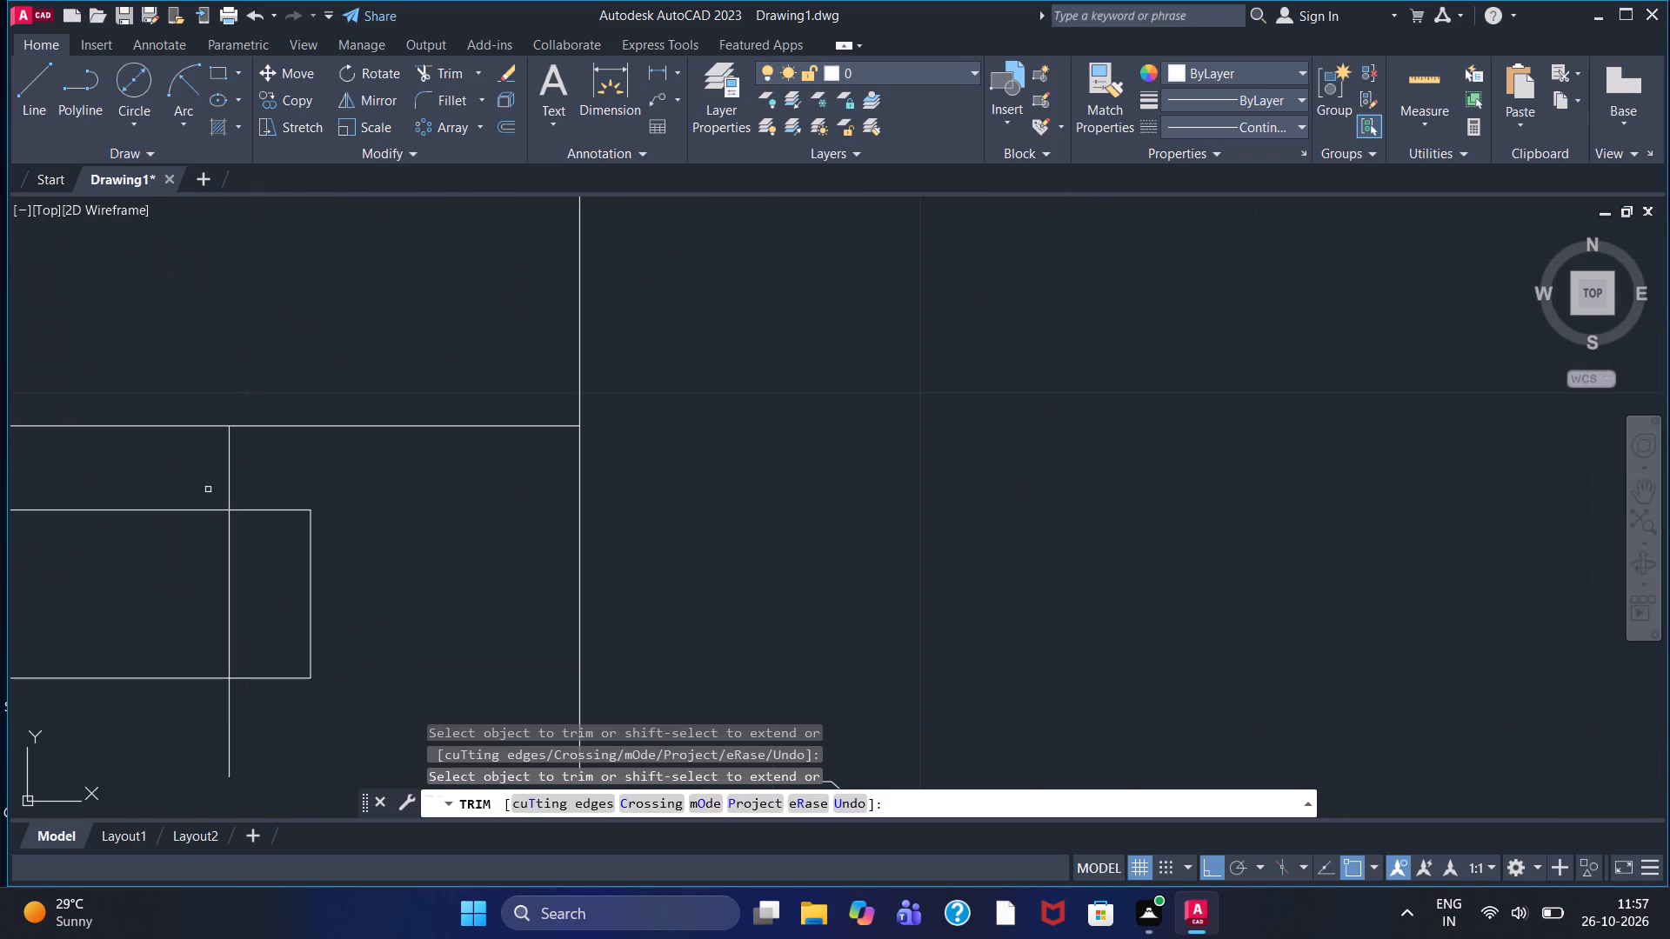
left_click(229, 484)
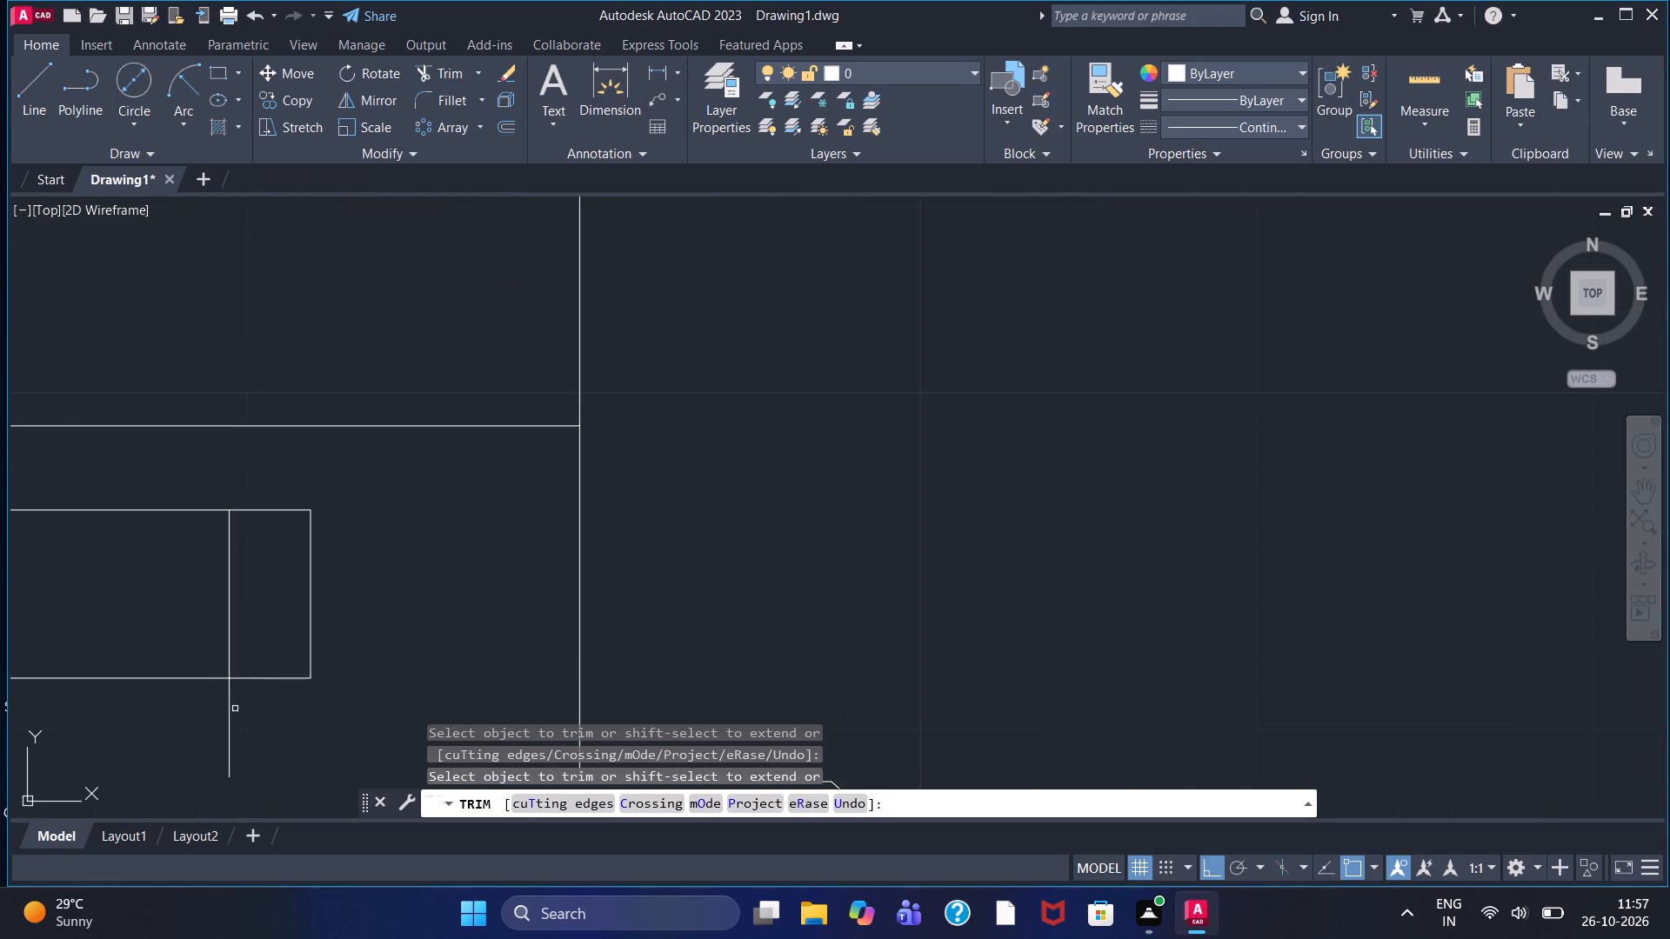
left_click(228, 711)
scroll(322, 647, "down", 2)
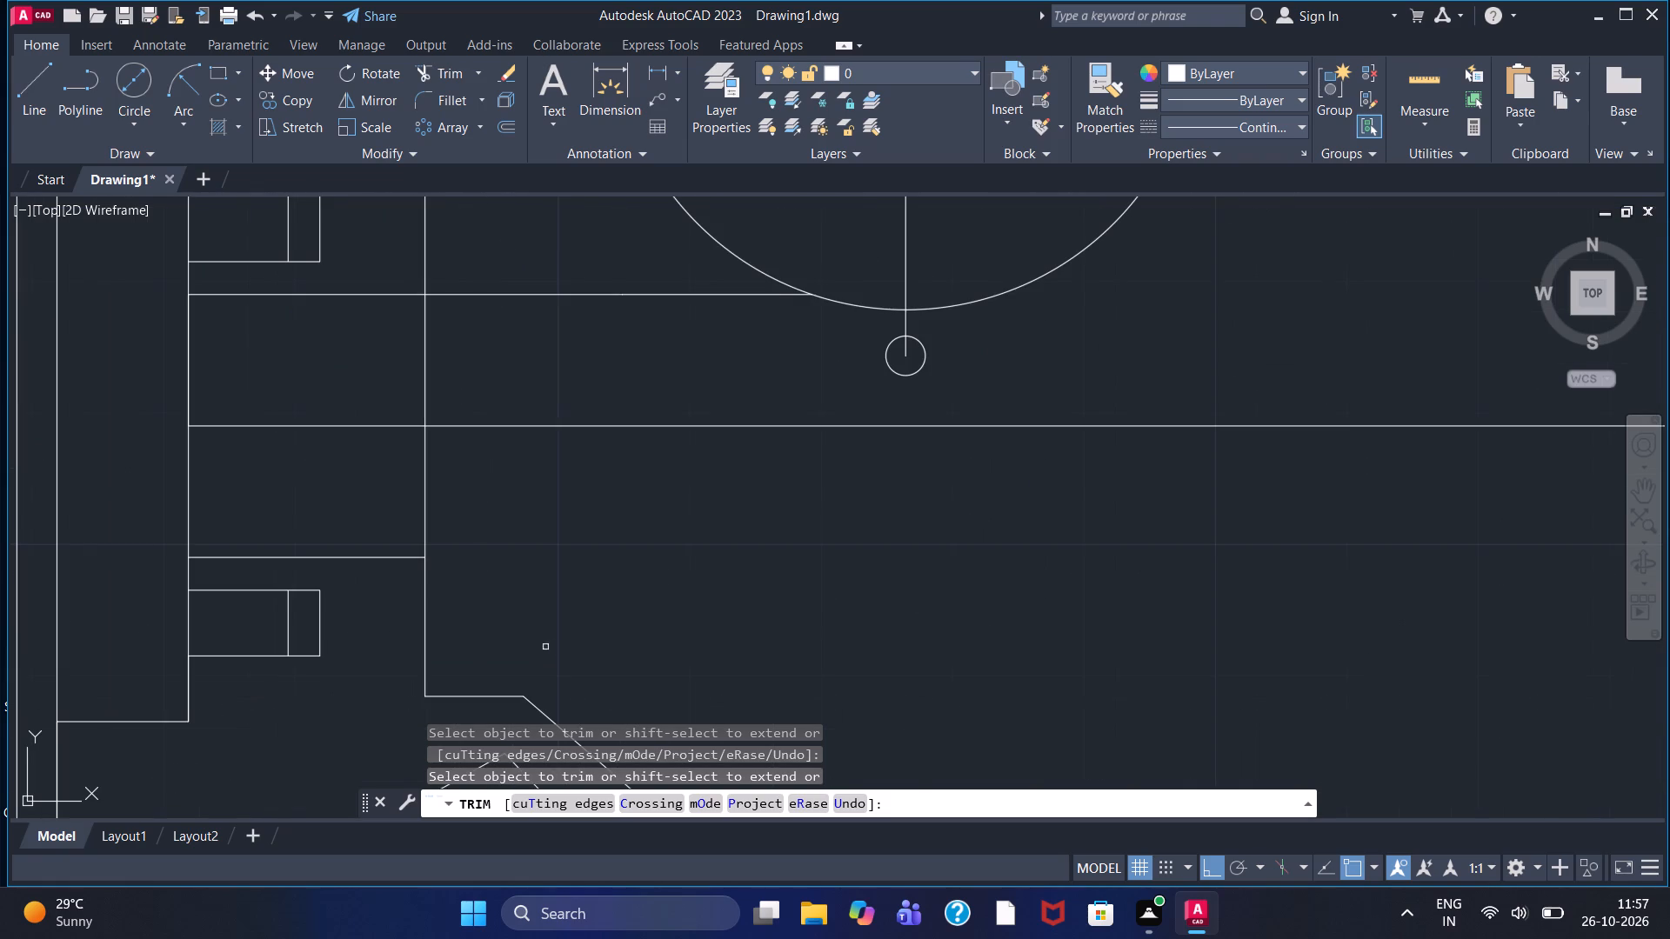
Hatch the housing's lower wall section, including the area around the lower bolt hole, and the bottom block of the left flange.
middle_click_drag(537, 636, 394, 414)
scroll(381, 445, "down", 1)
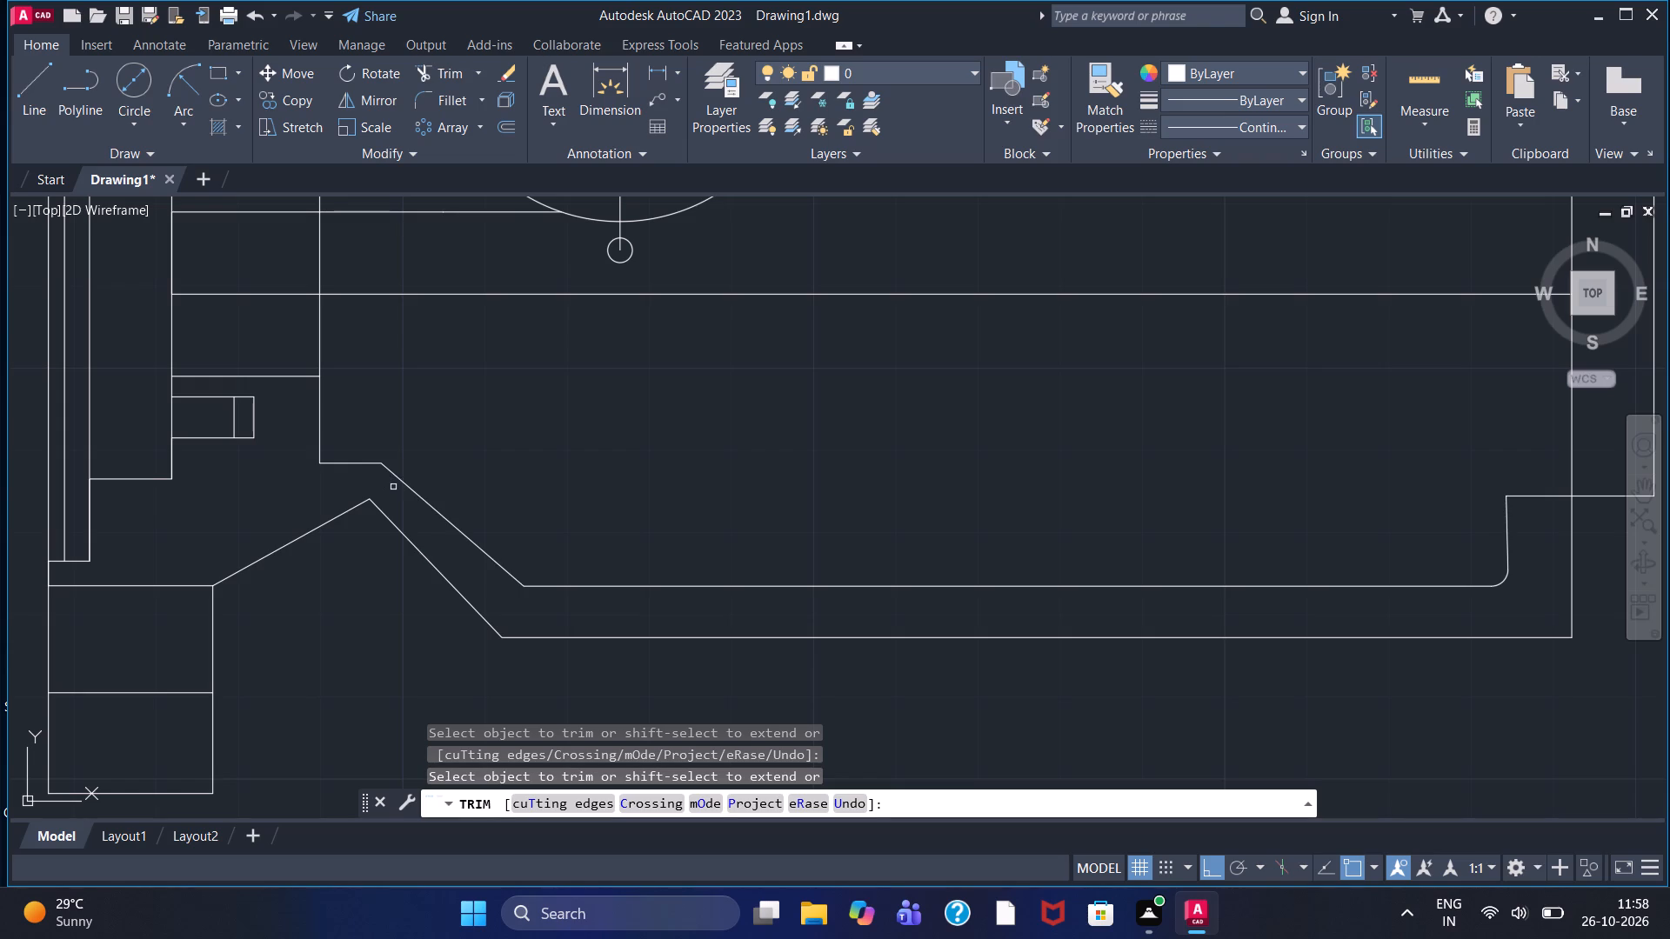
left_click(215, 125)
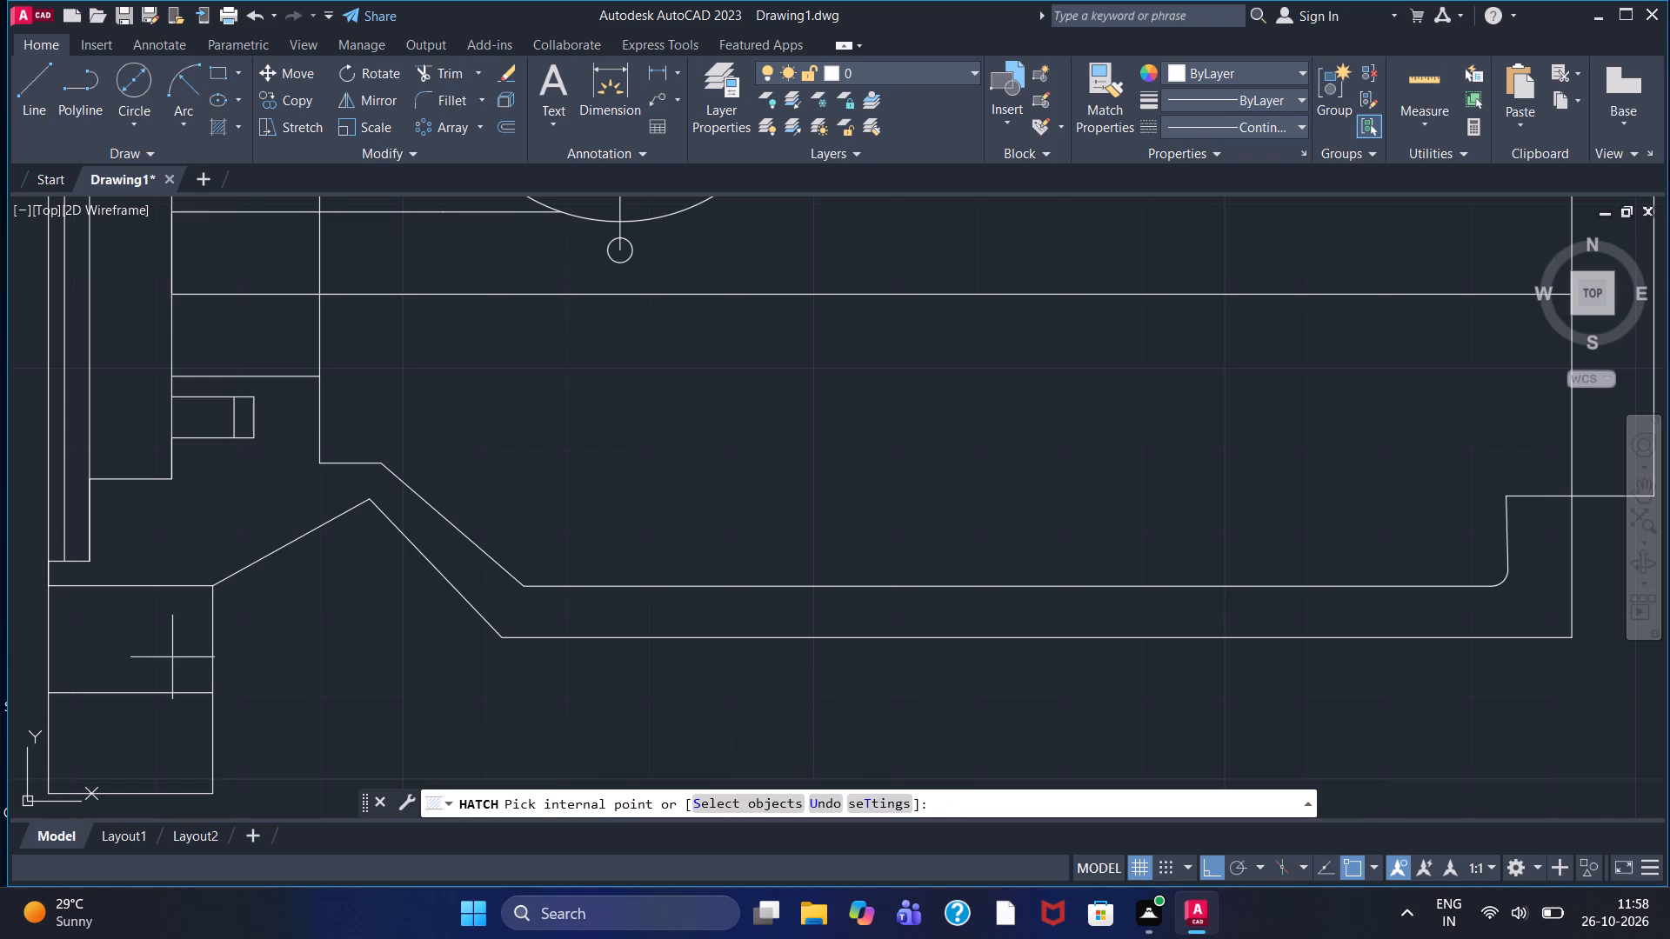
scroll(170, 669, "down", 2)
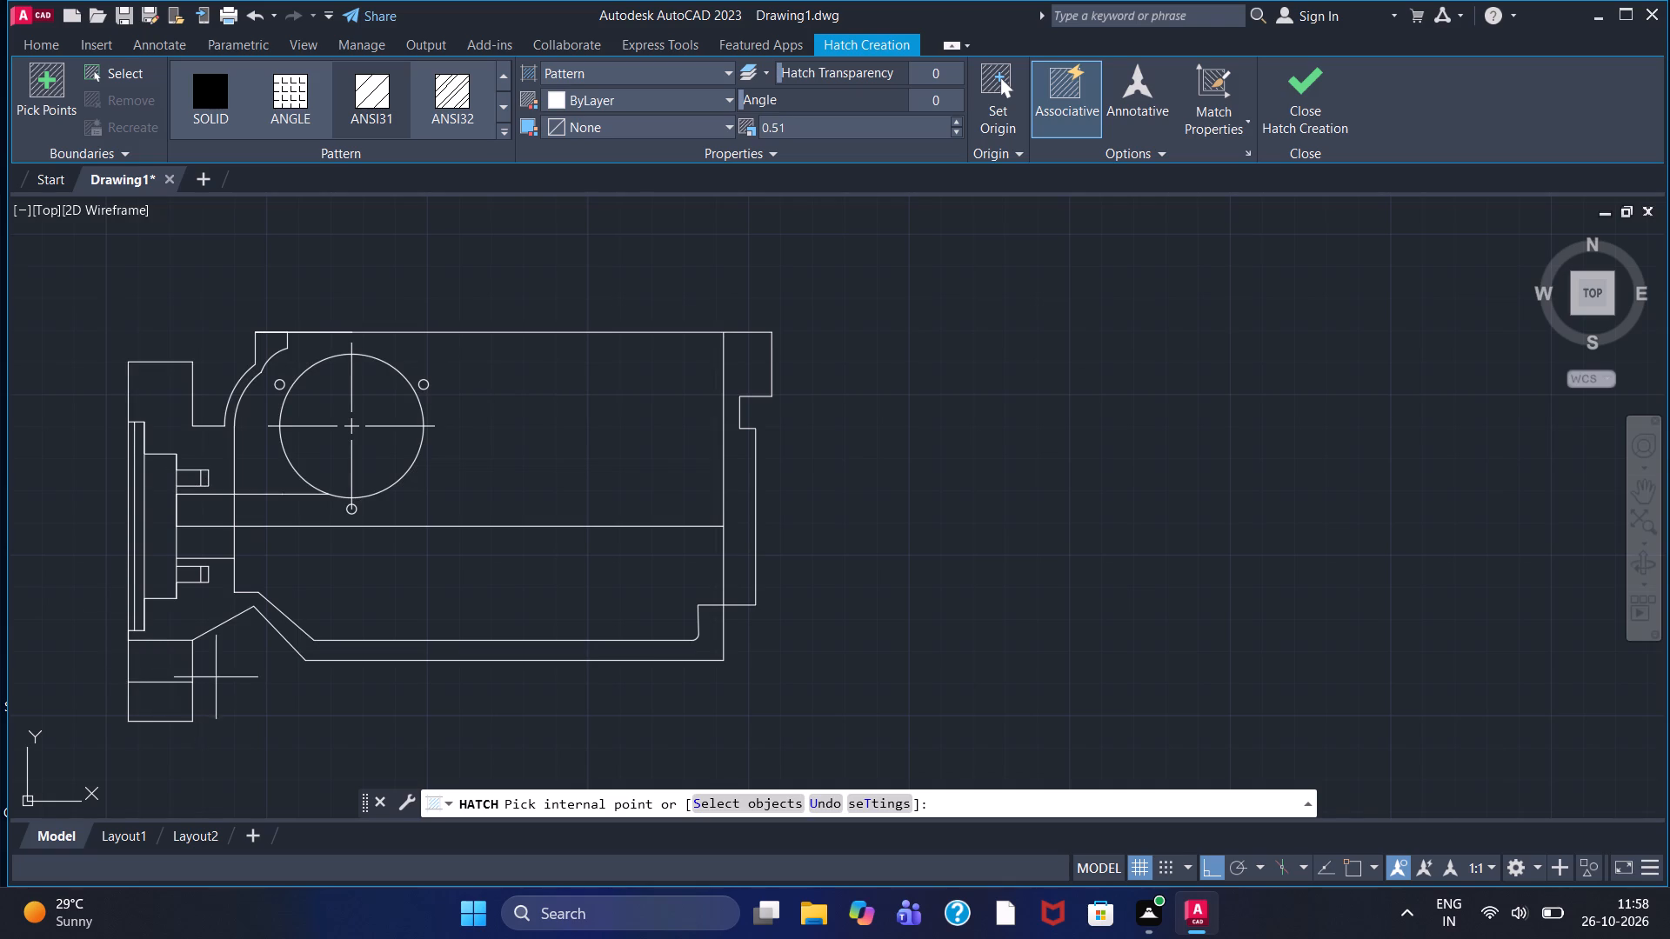
left_click(215, 599)
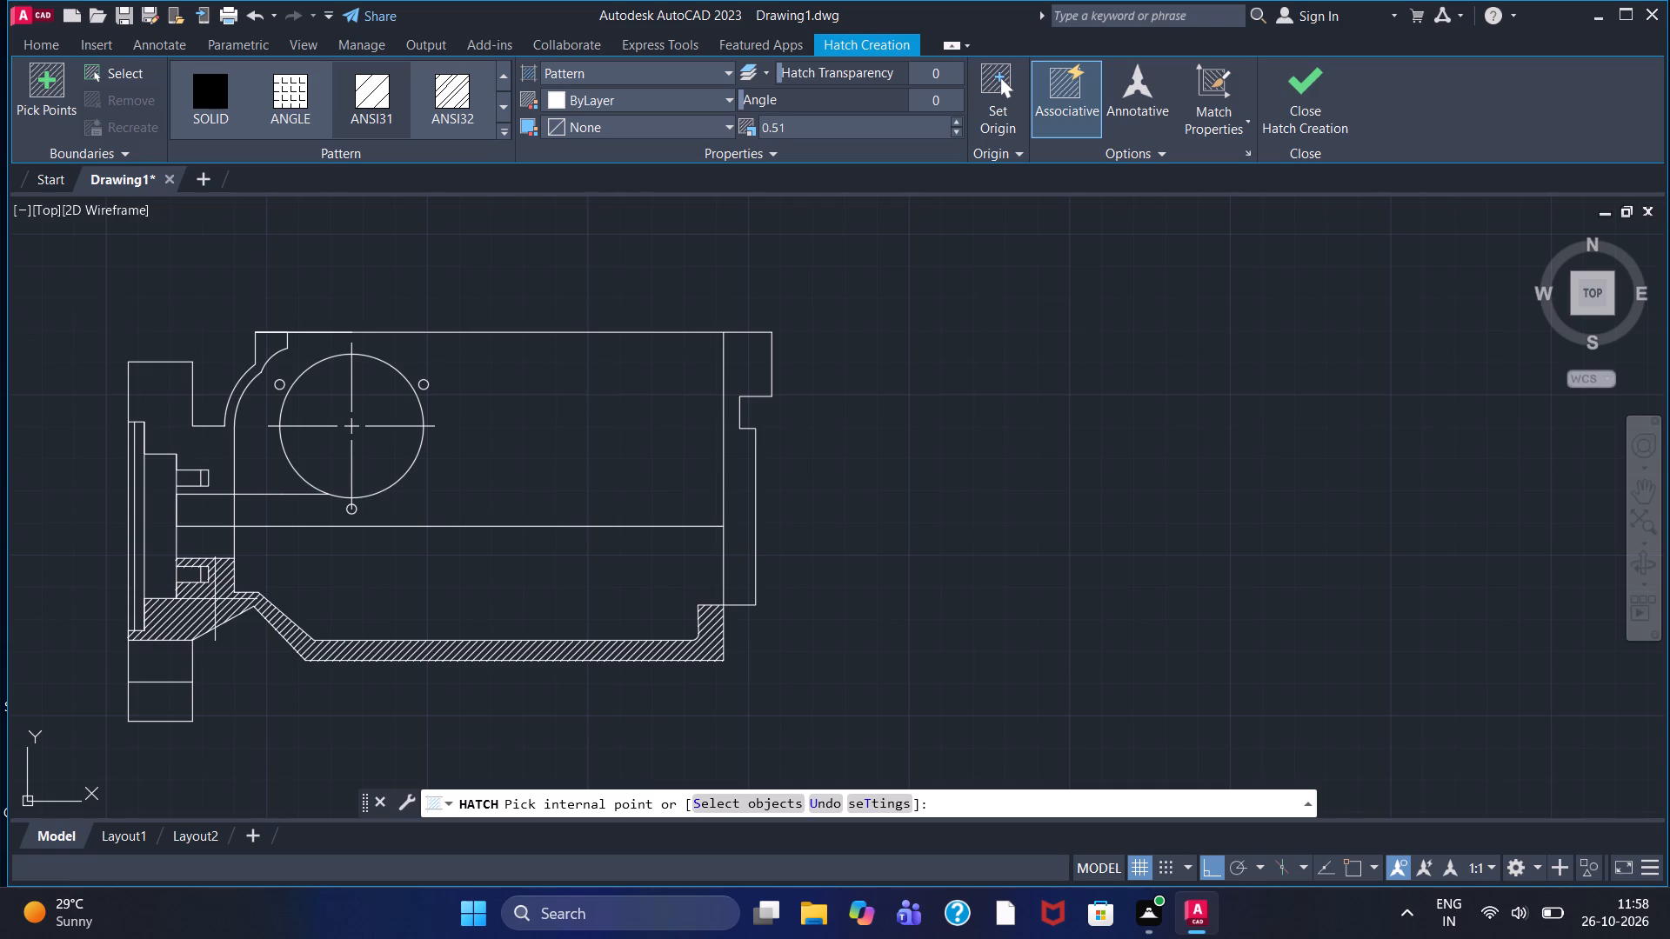
left_click(164, 709)
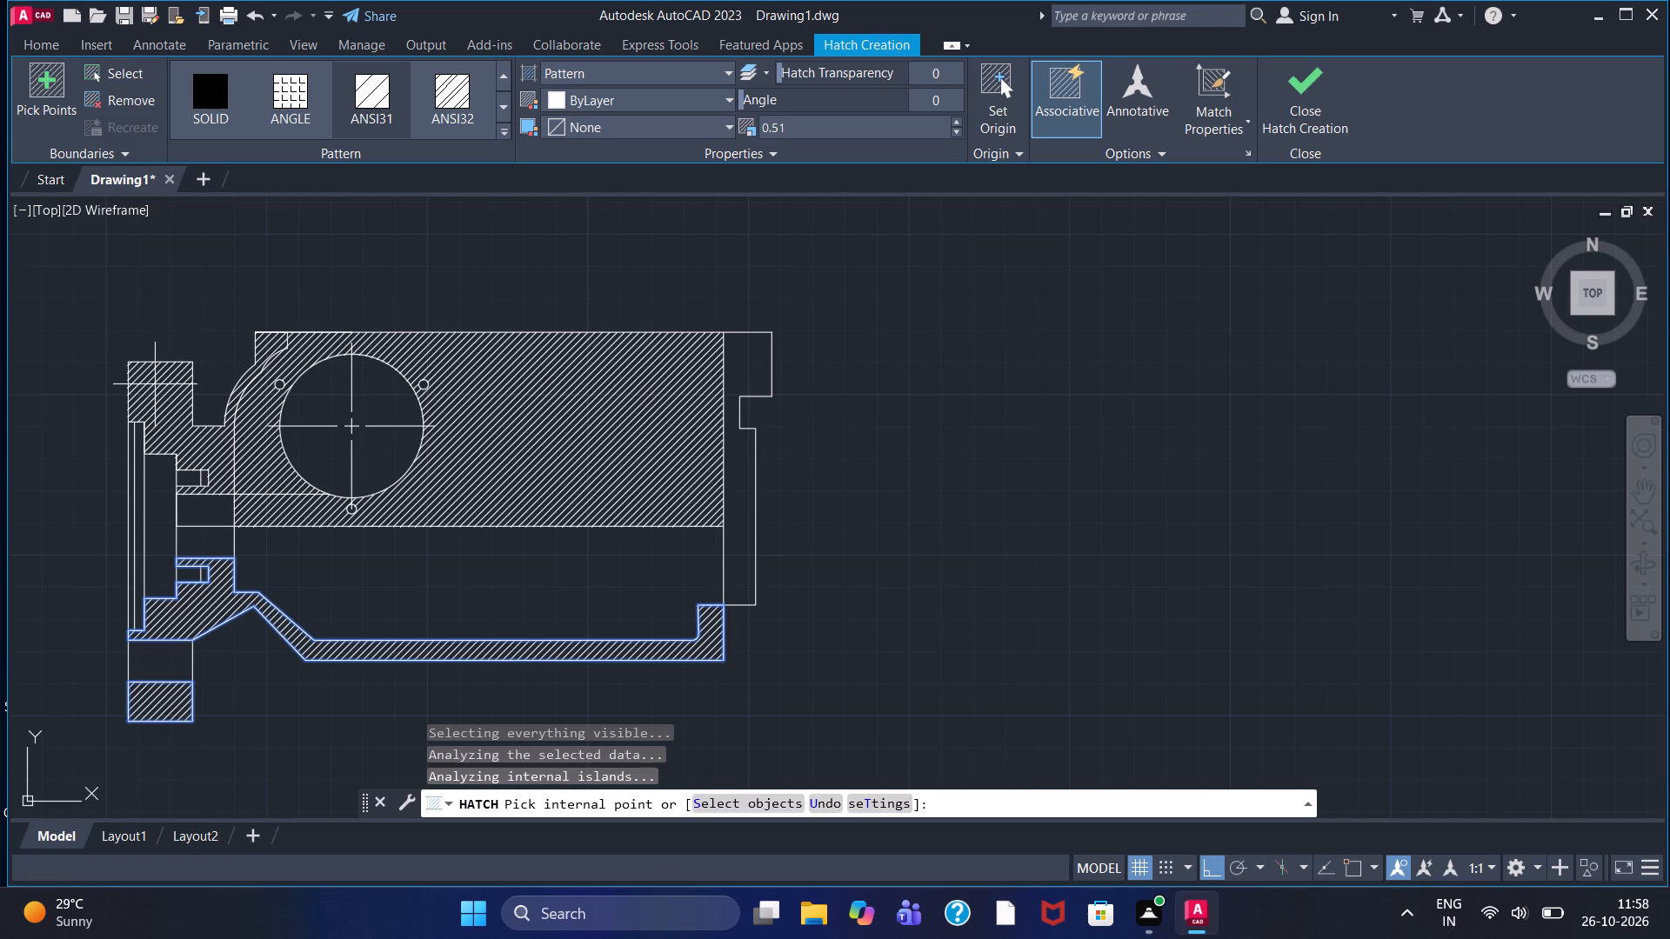
left_click(1287, 74)
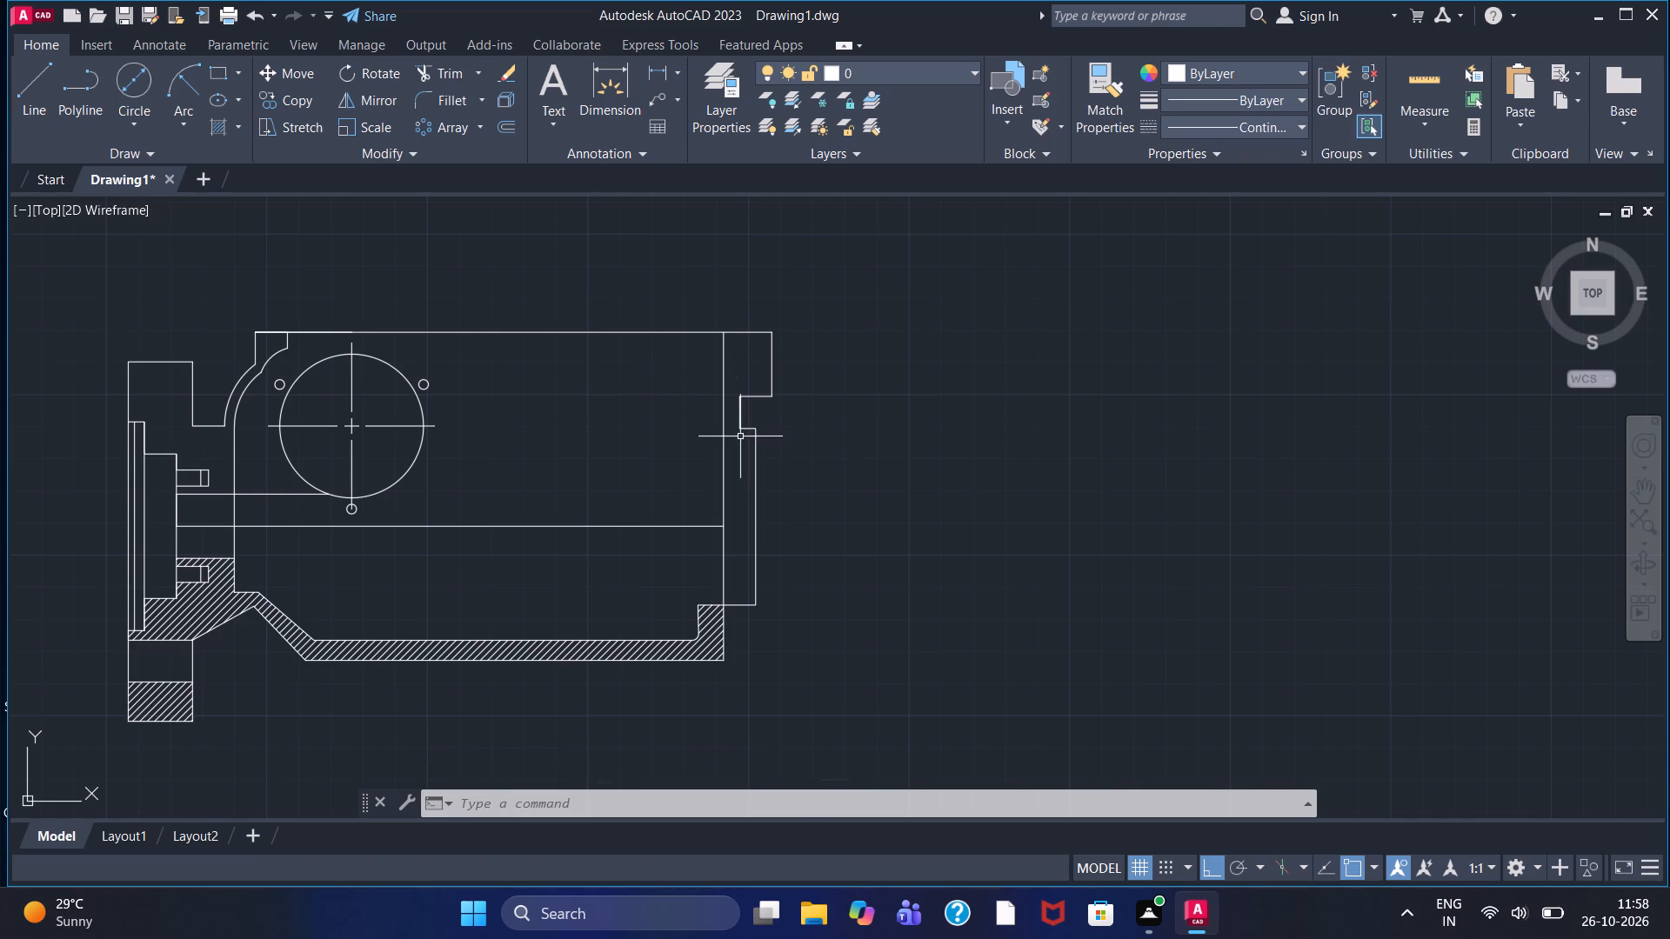
Examine the notched profile at the right end of the housing view.
scroll(717, 389, "up", 3)
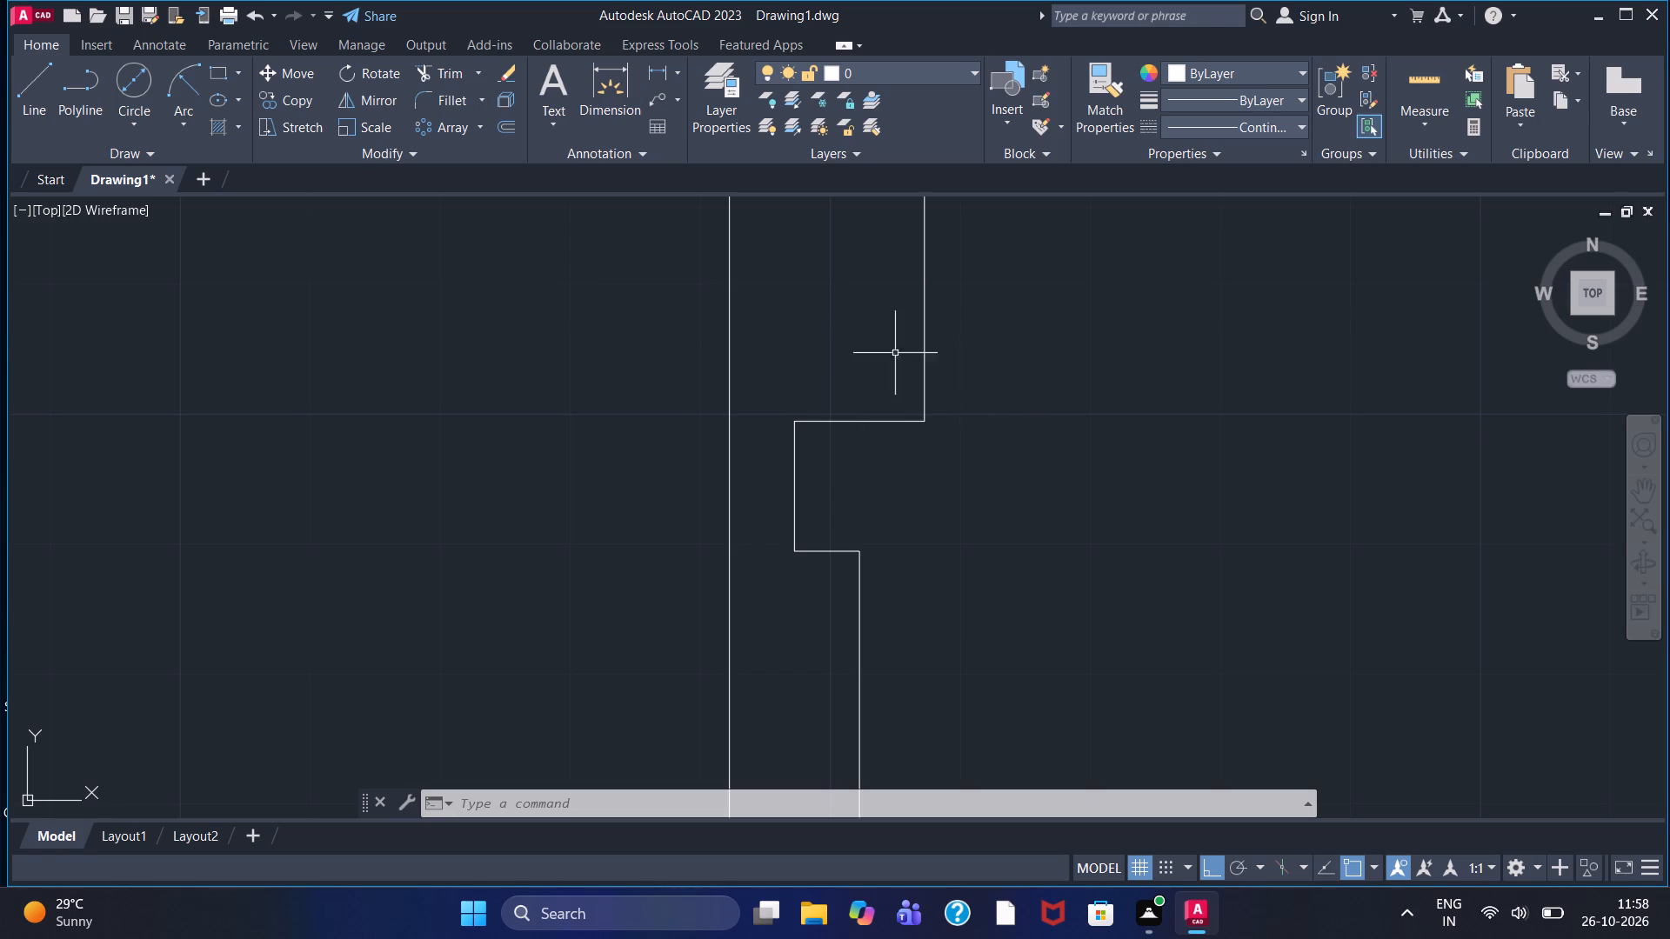
scroll(829, 335, "up", 2)
scroll(825, 345, "down", 4)
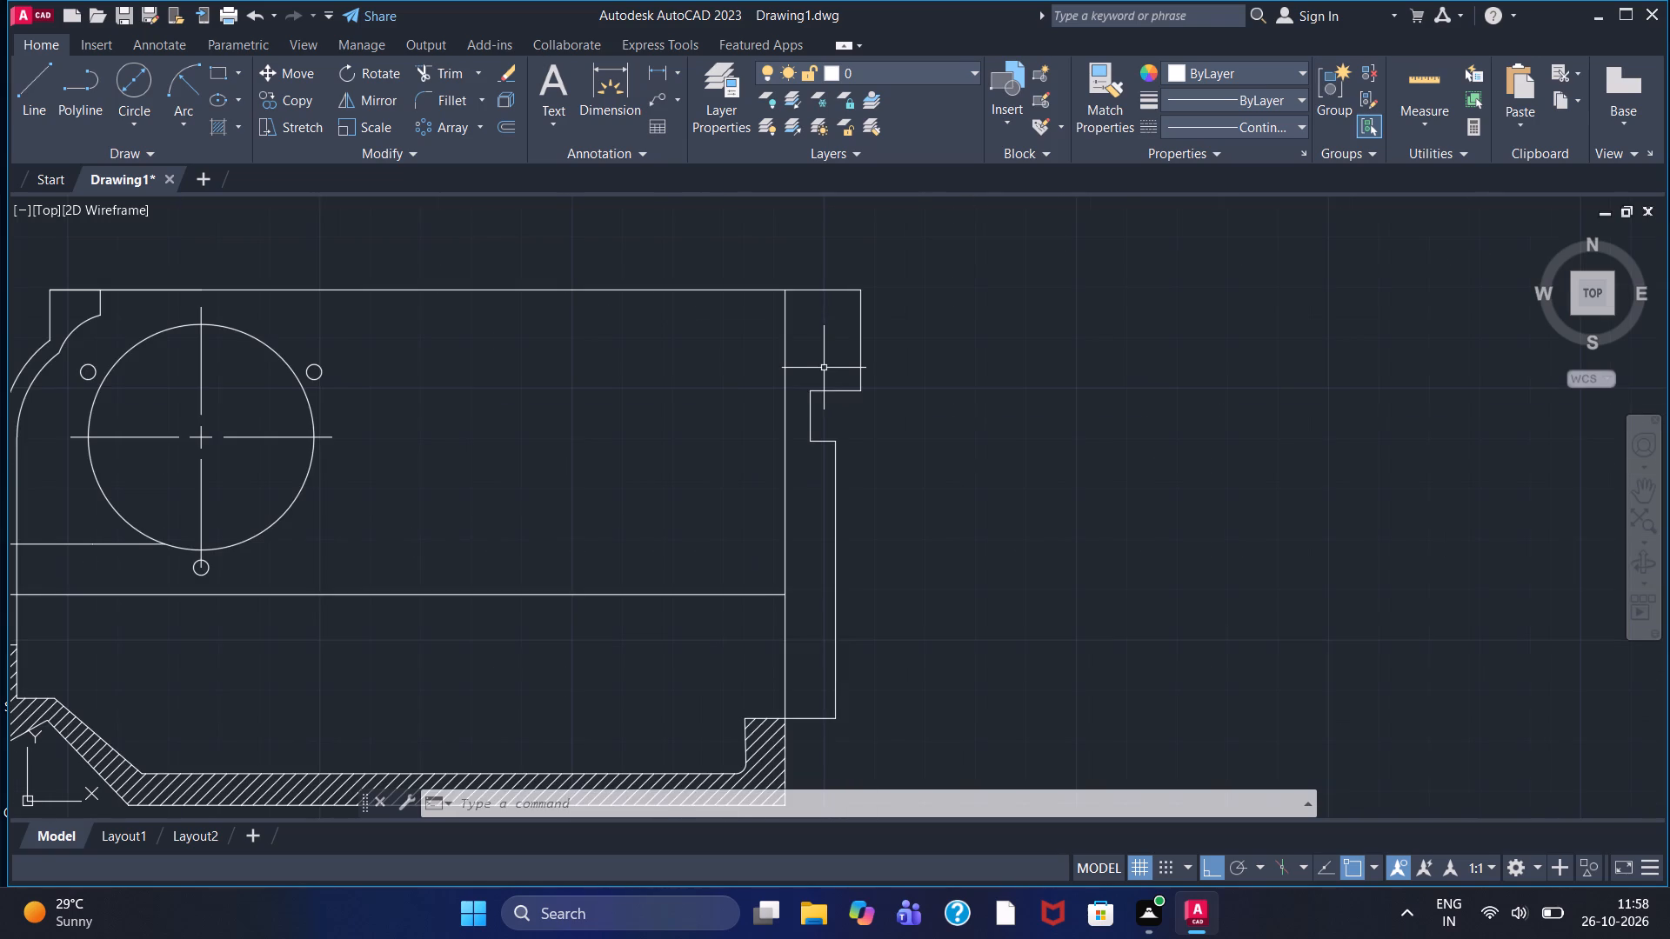
middle_click_drag(824, 368, 767, 341)
scroll(764, 323, "up", 1)
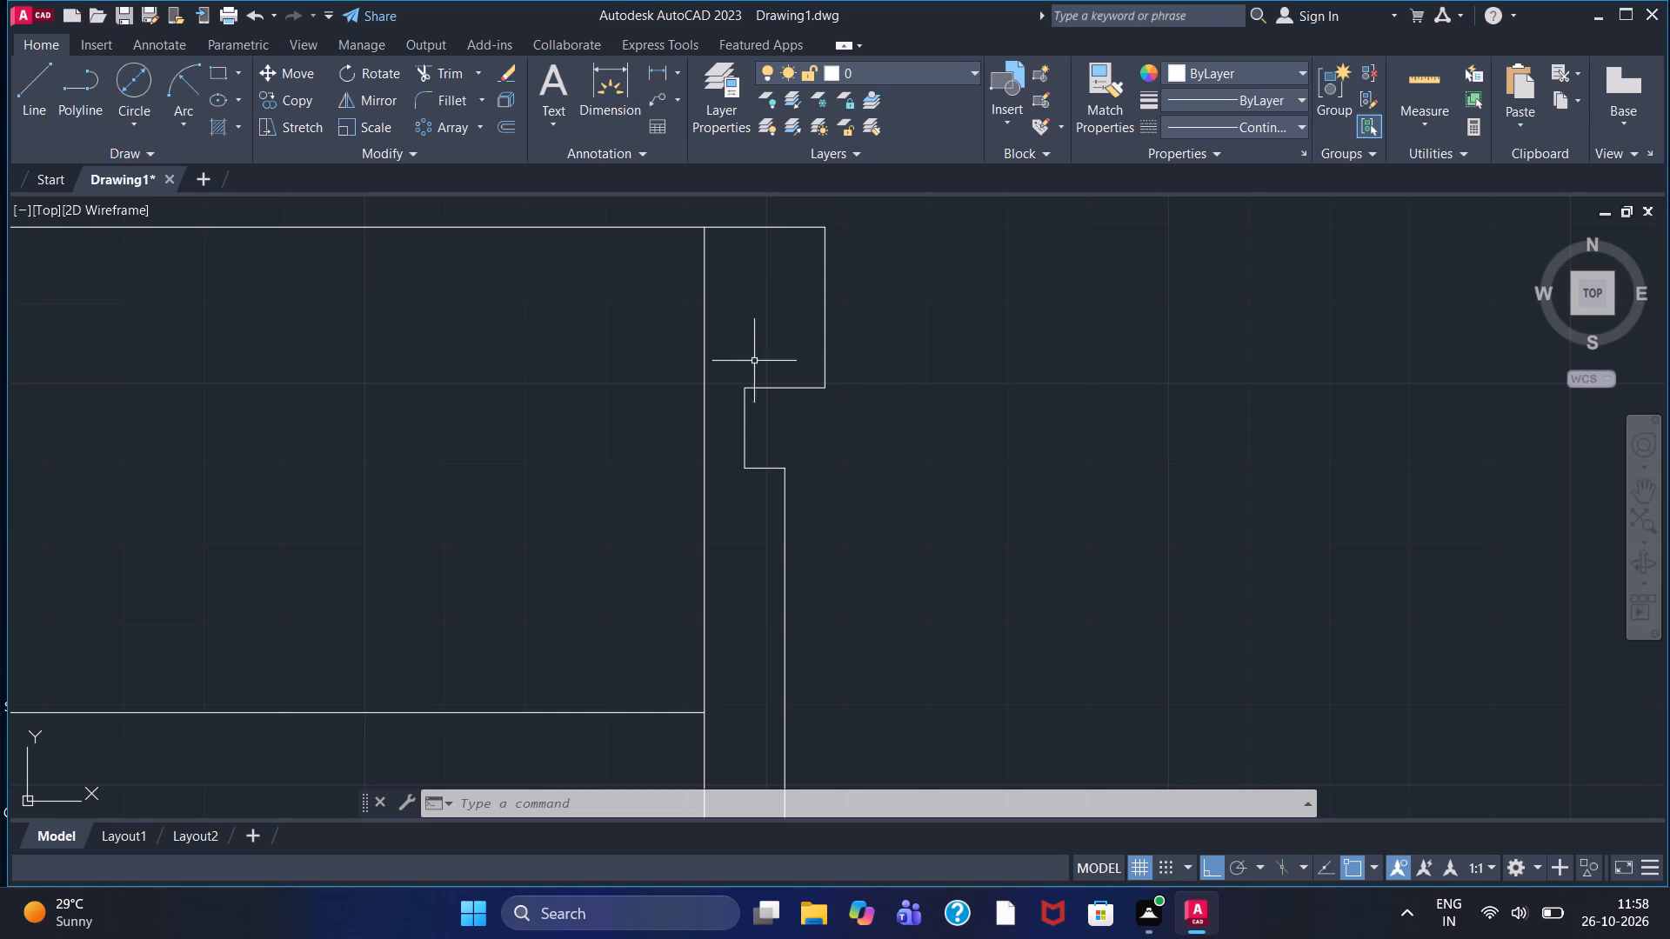
scroll(658, 405, "down", 2)
scroll(631, 404, "up", 1)
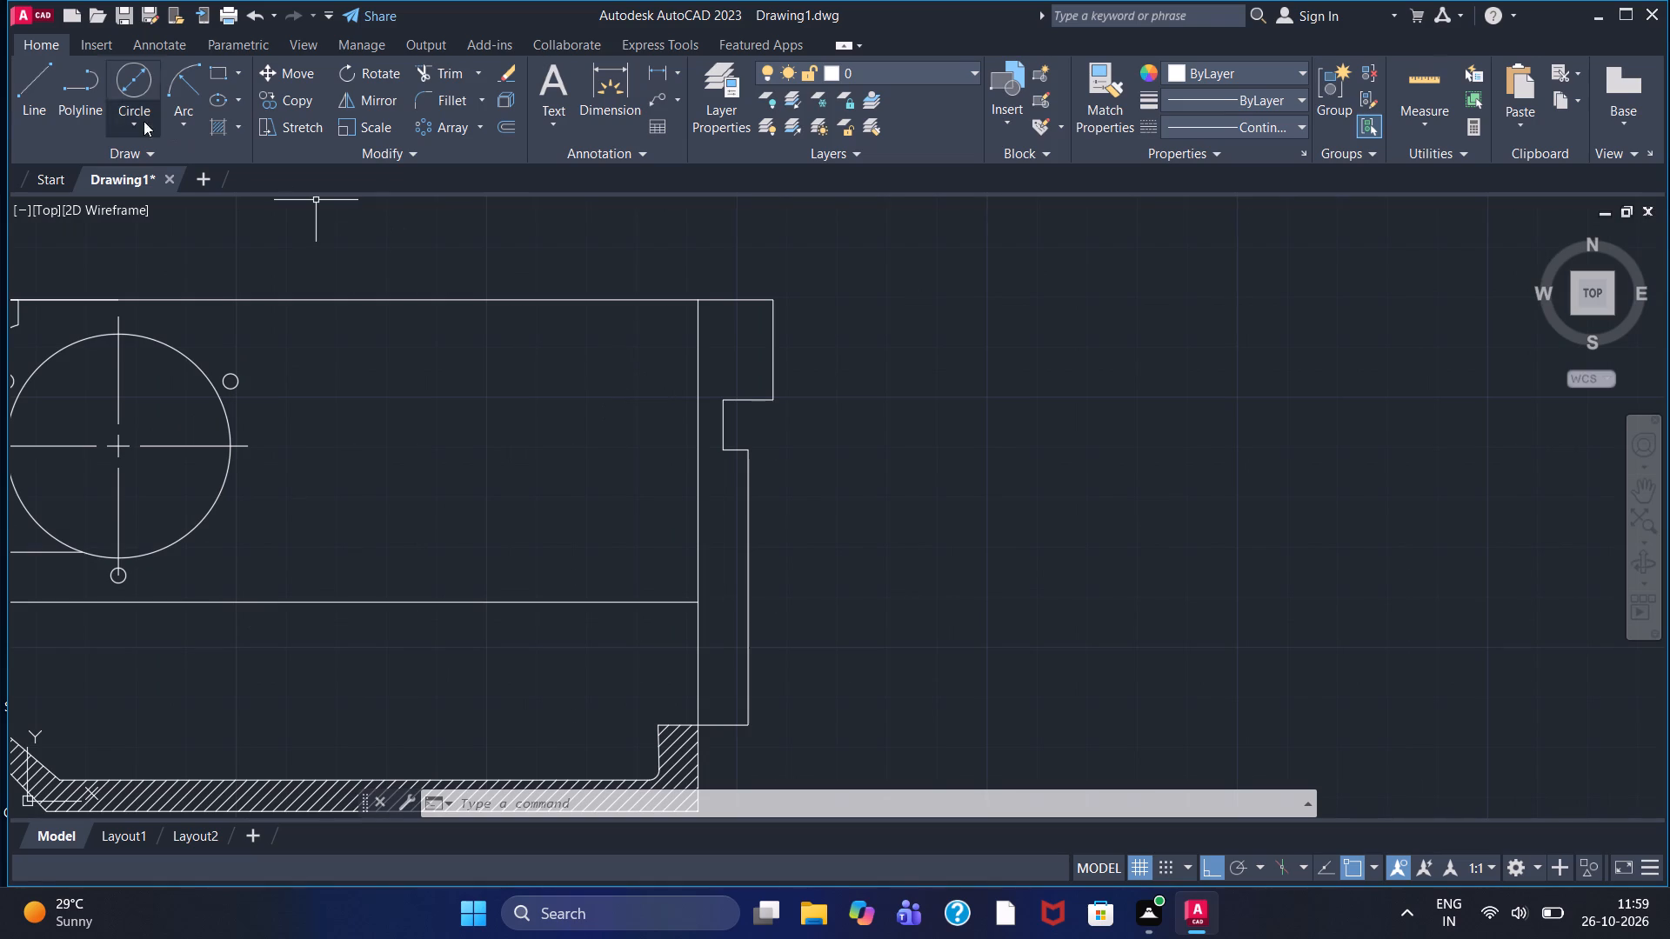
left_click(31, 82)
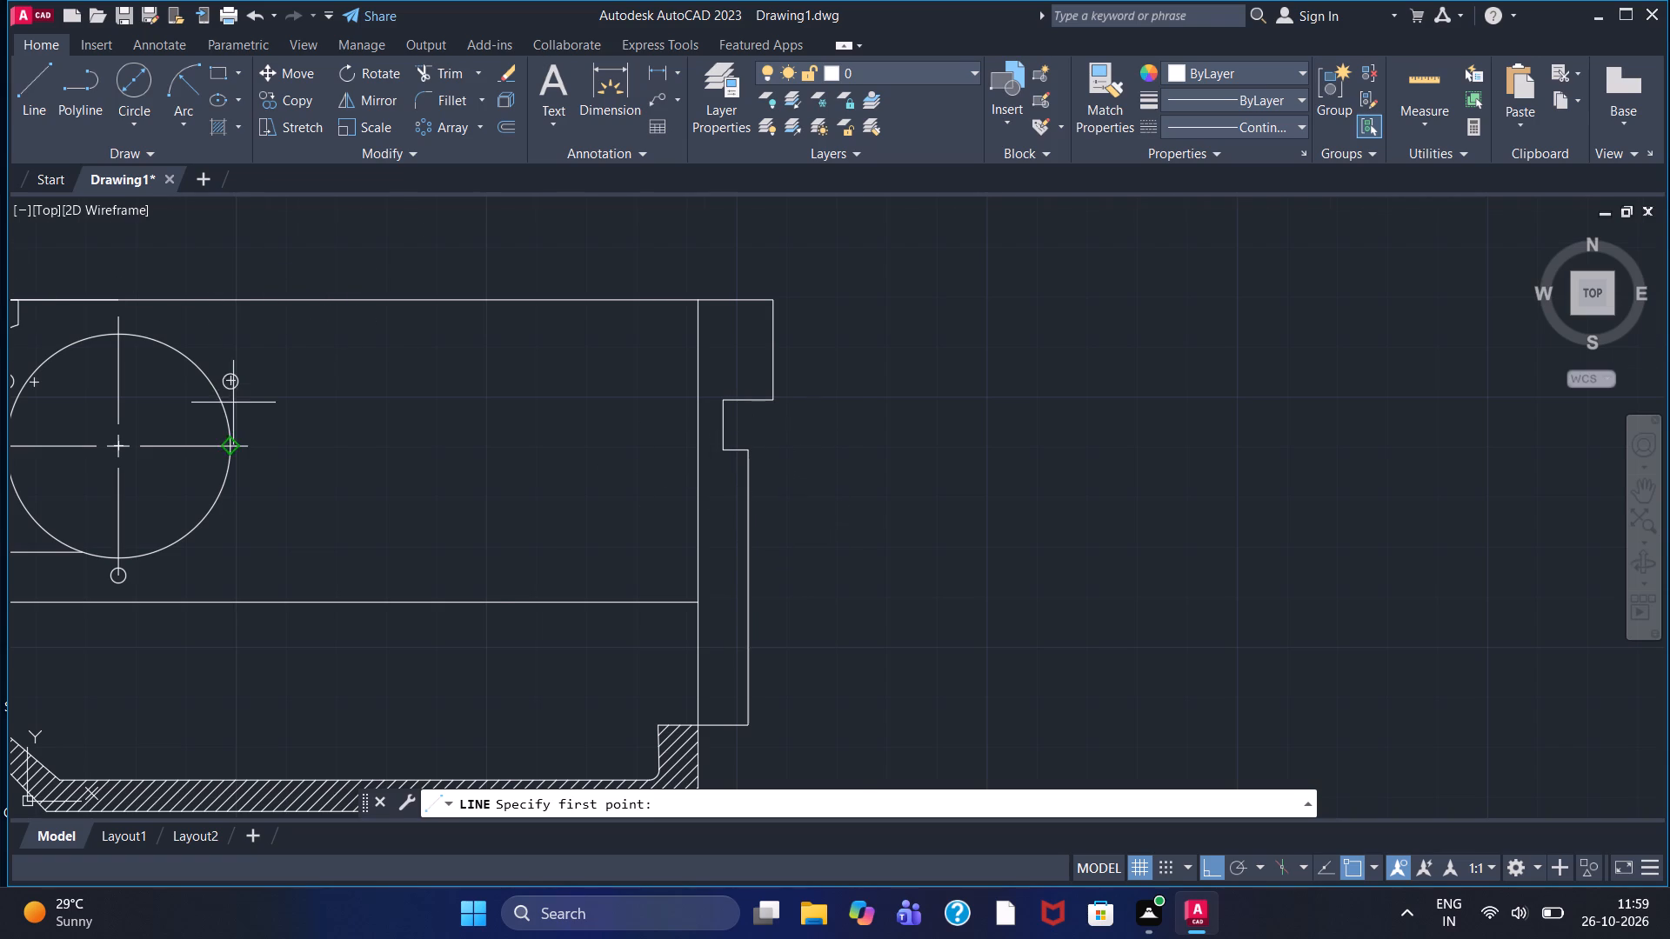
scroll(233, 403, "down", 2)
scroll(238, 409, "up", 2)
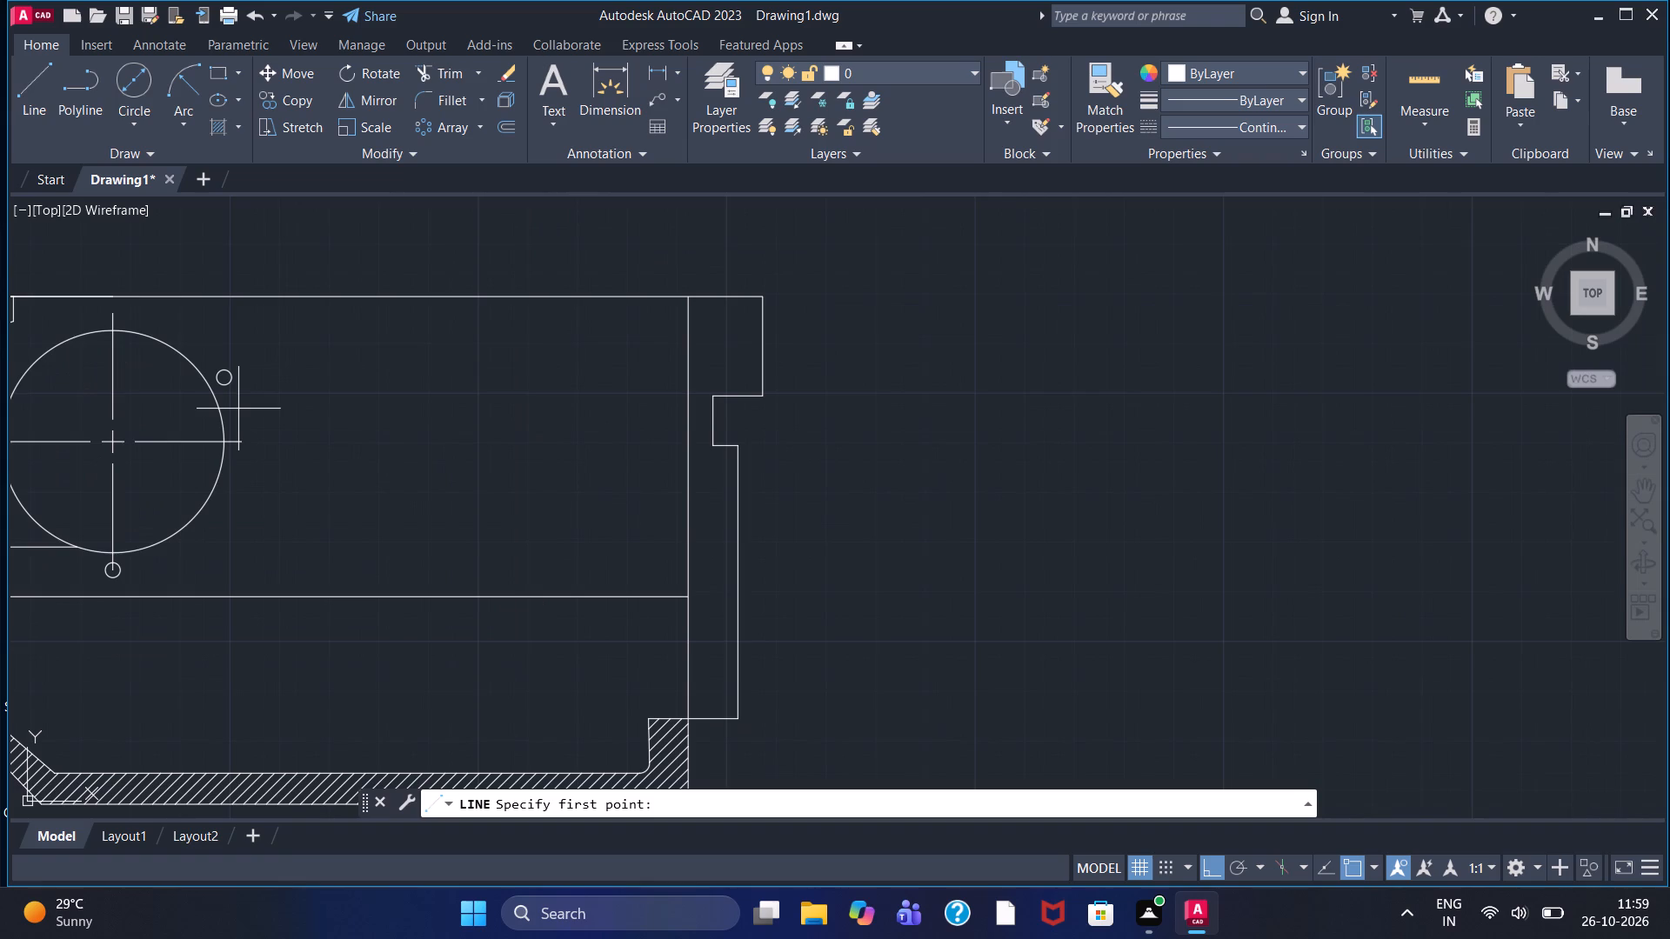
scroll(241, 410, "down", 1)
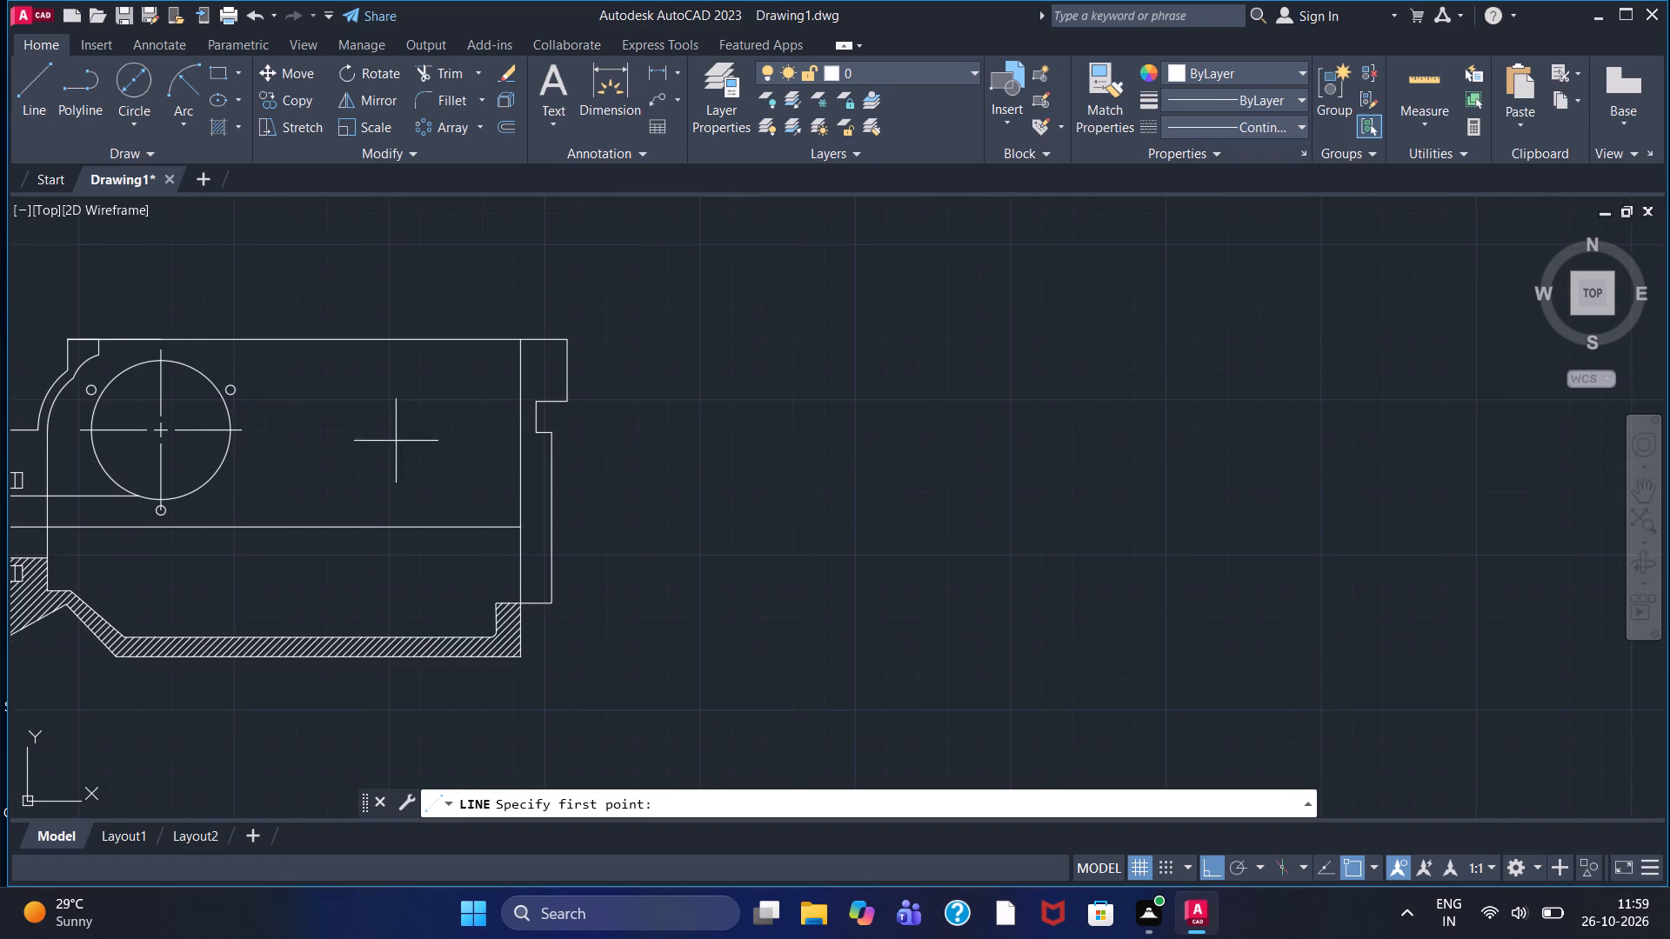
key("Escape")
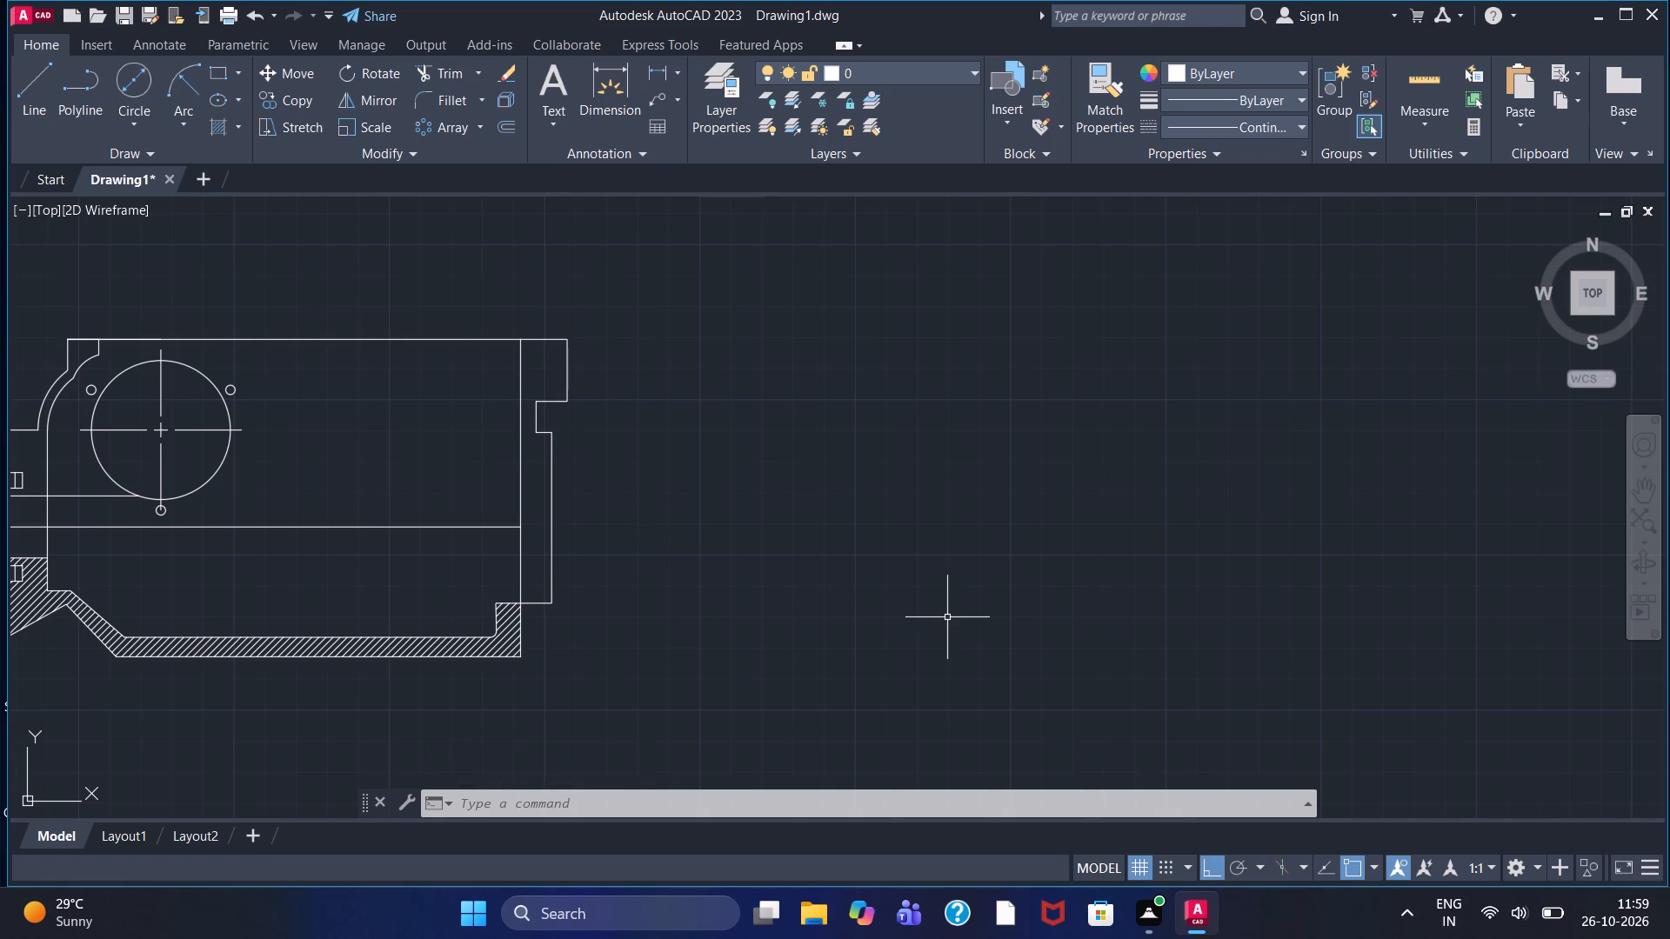
Draw a closed 20 by 118 vertical rectangle with lines in the empty space beside the housing section's notched end.
scroll(947, 623, "down", 1)
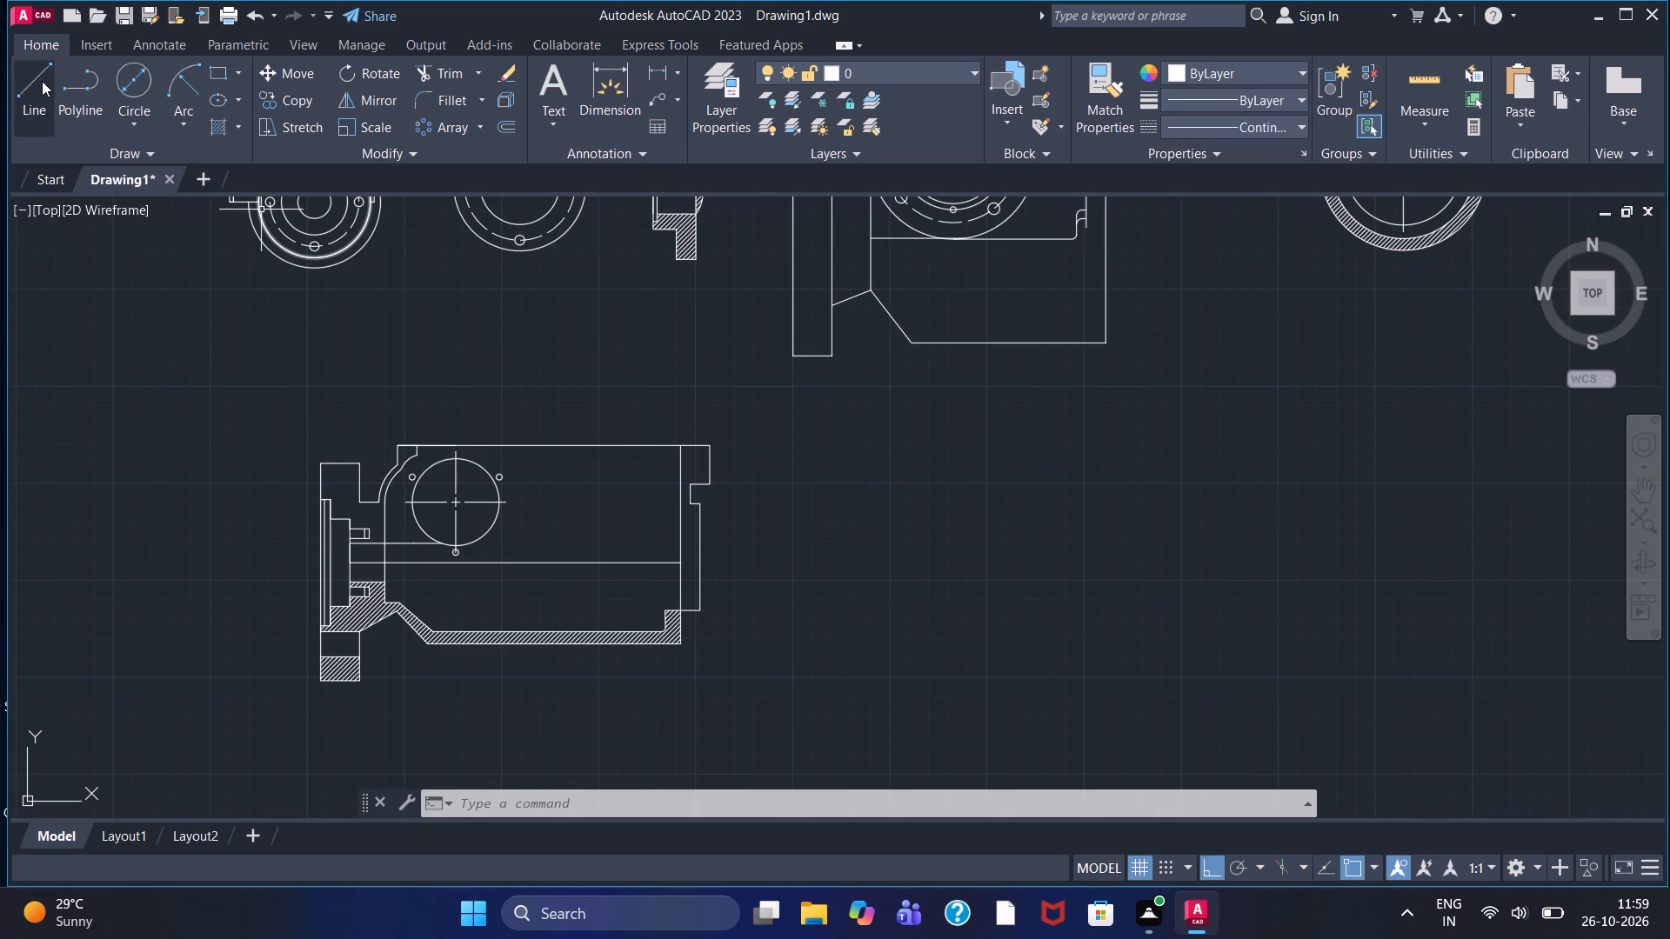
left_click(42, 83)
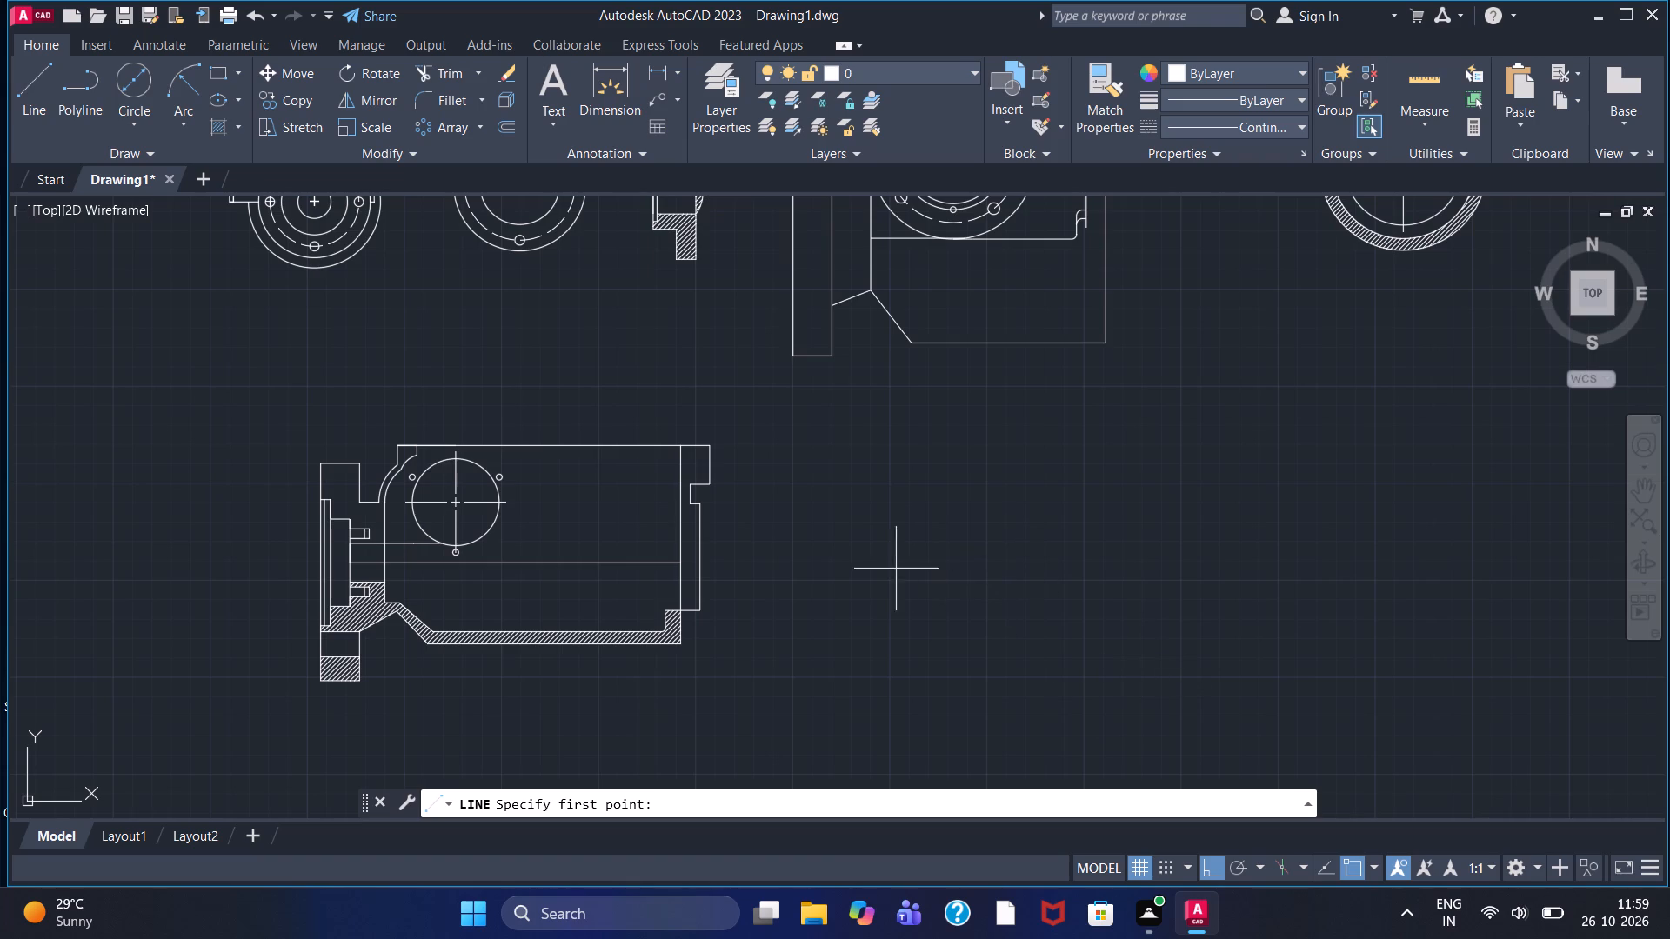
left_click(811, 459)
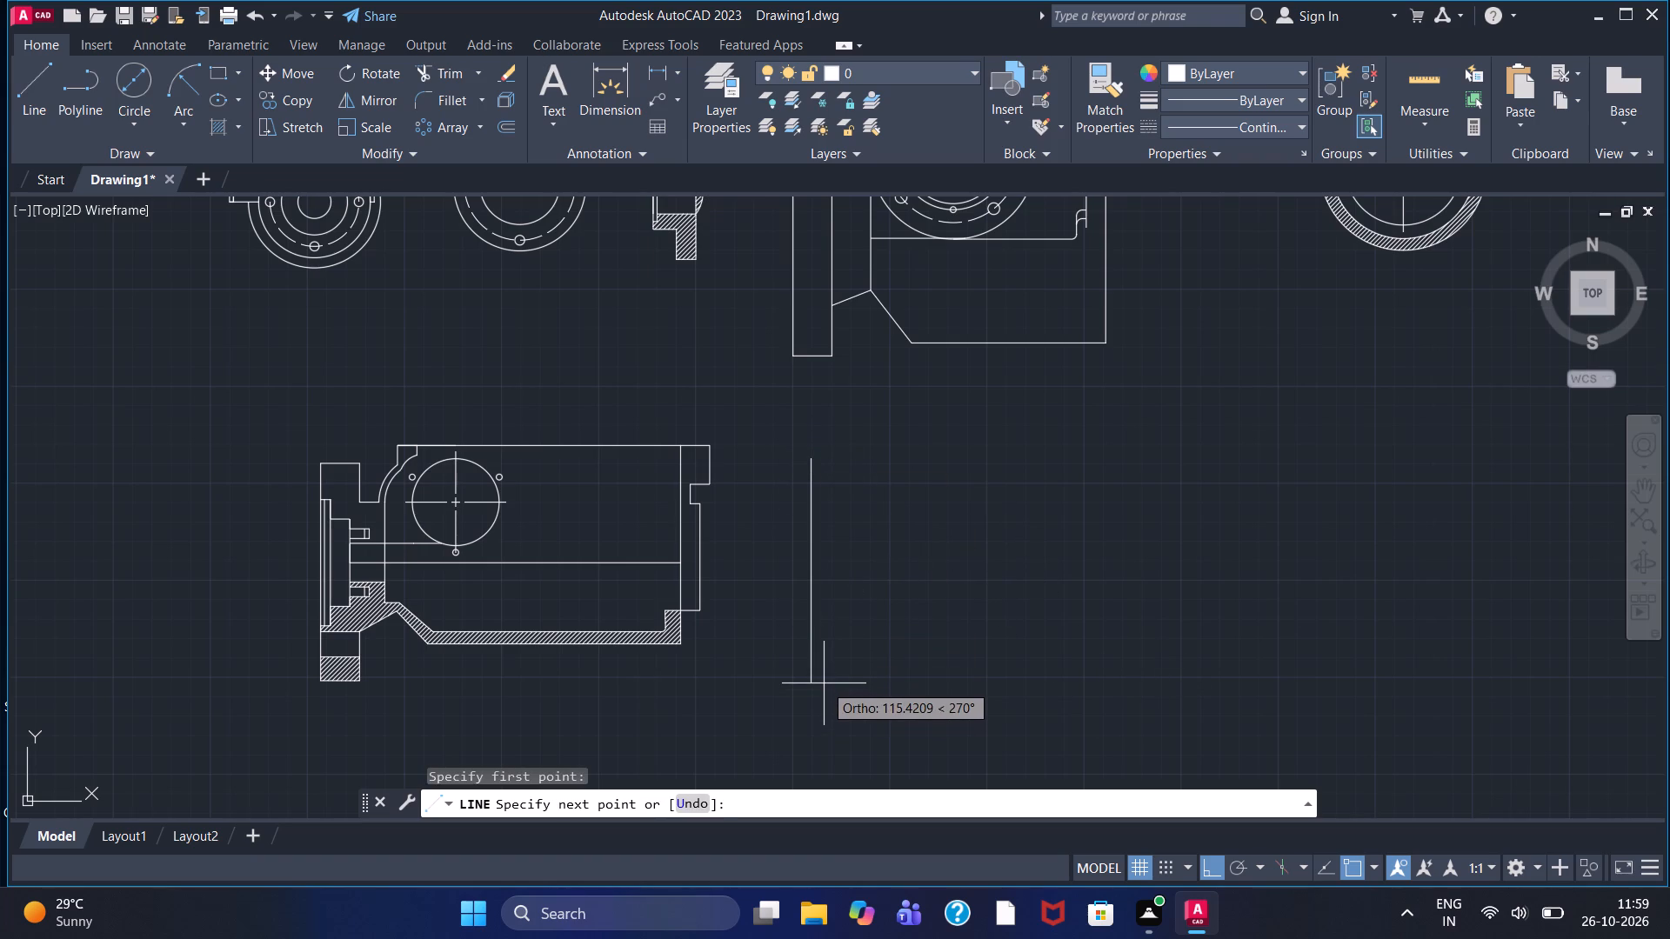
type("11")
key("8")
key("Return")
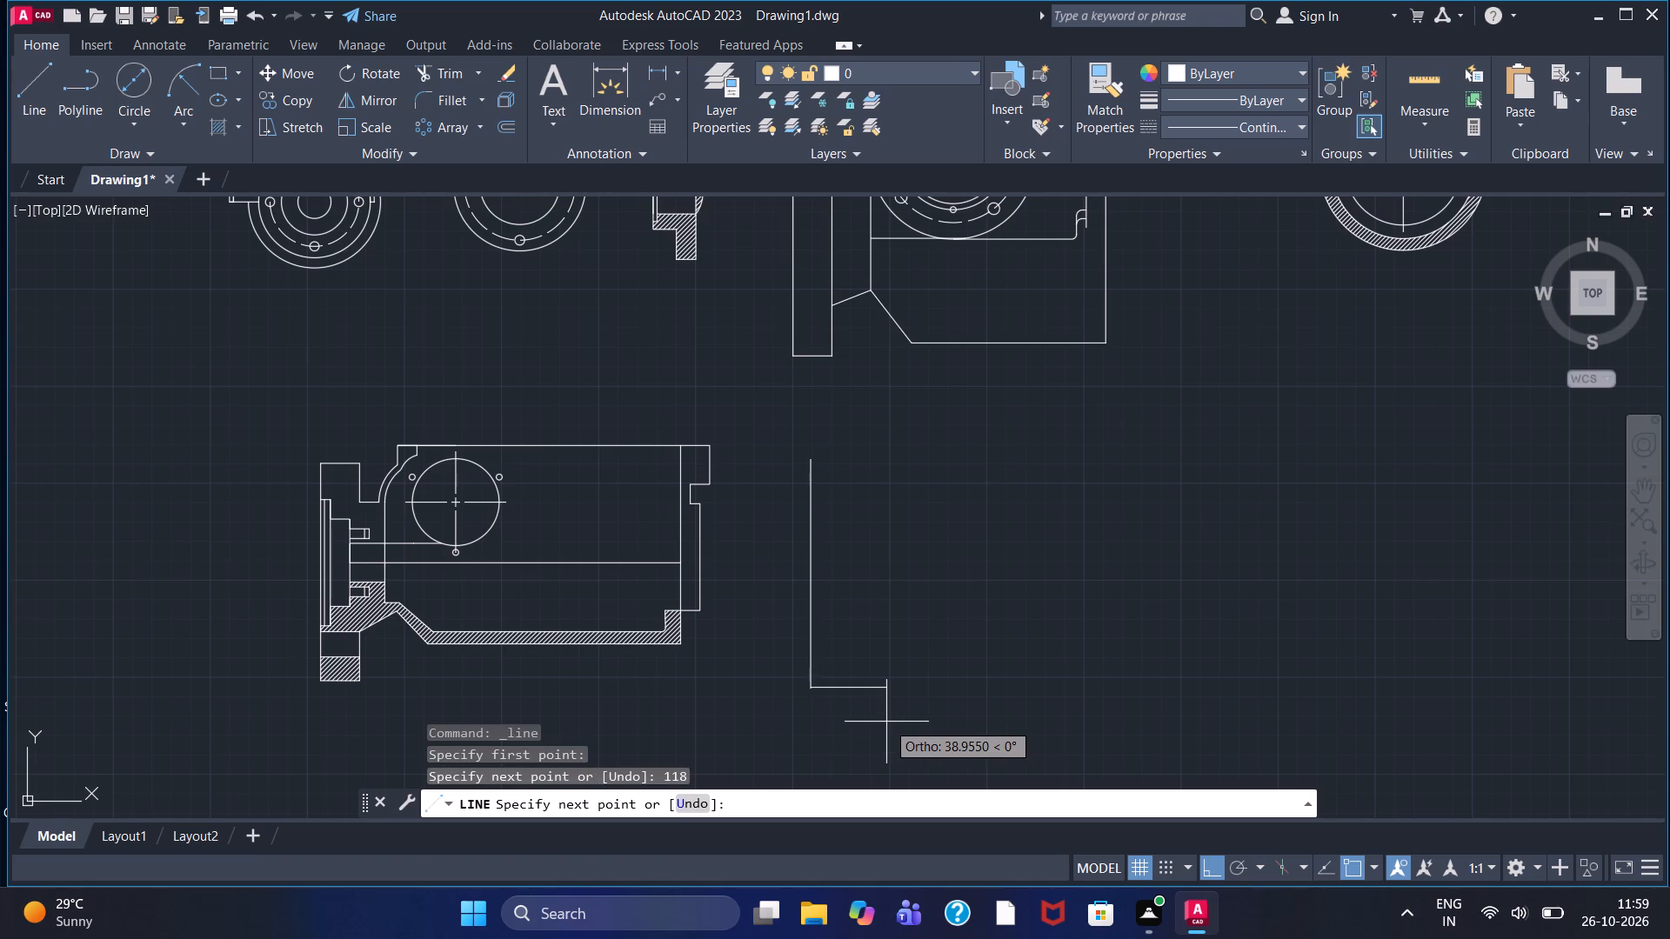
type("20")
key("Return")
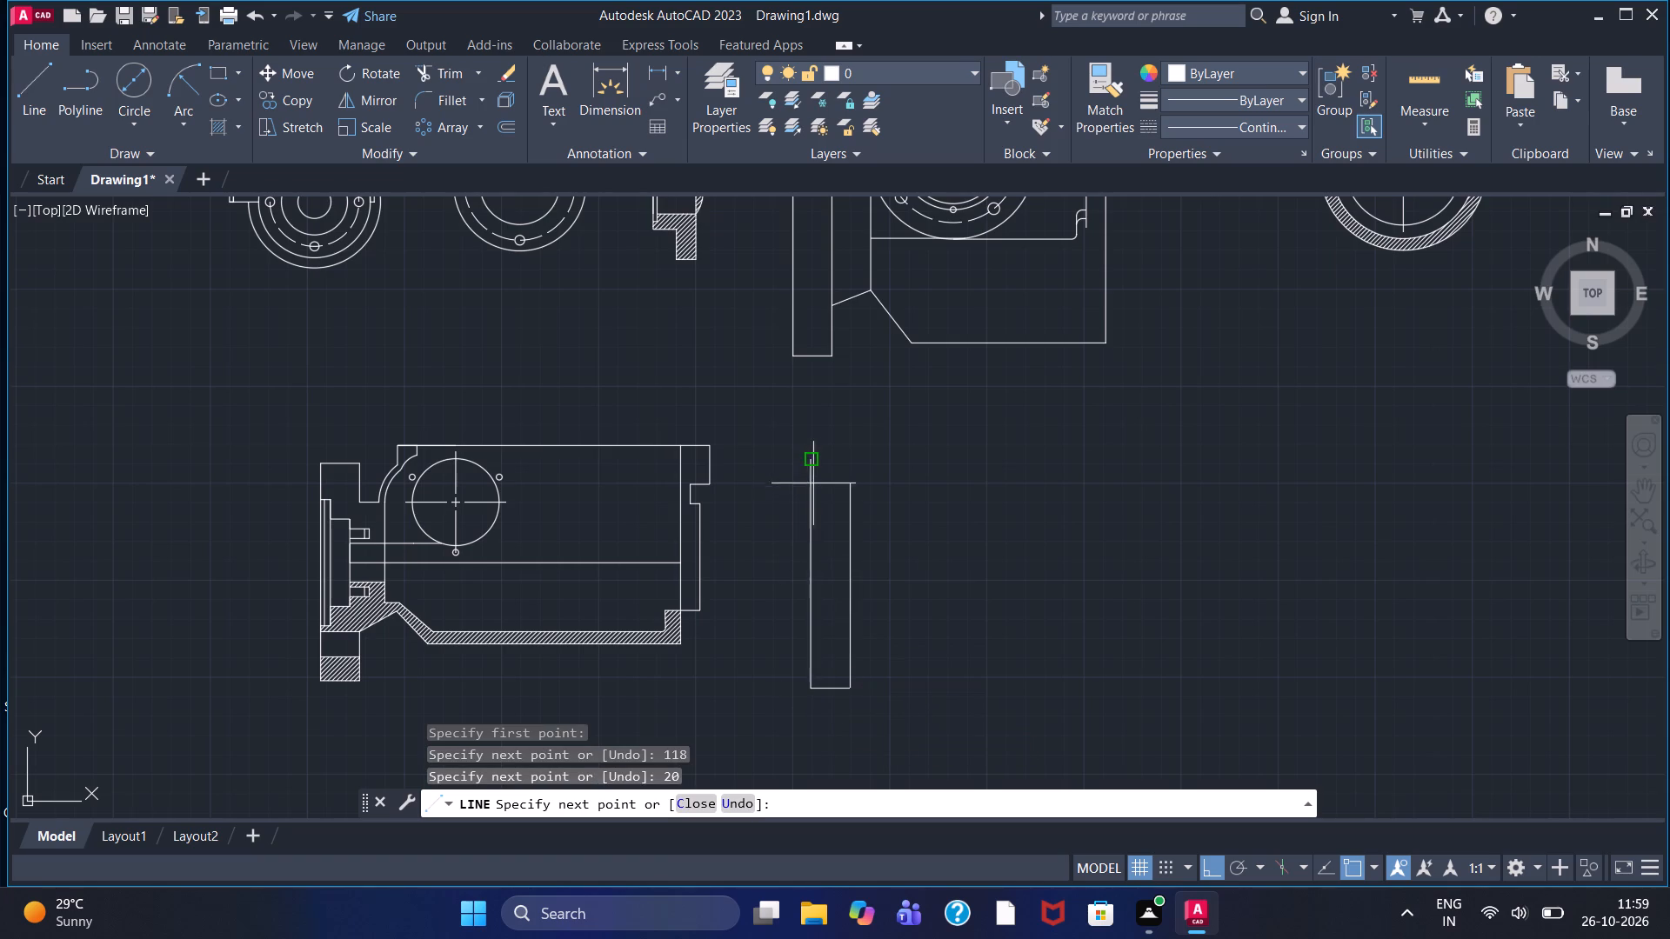
type("118")
key("Return")
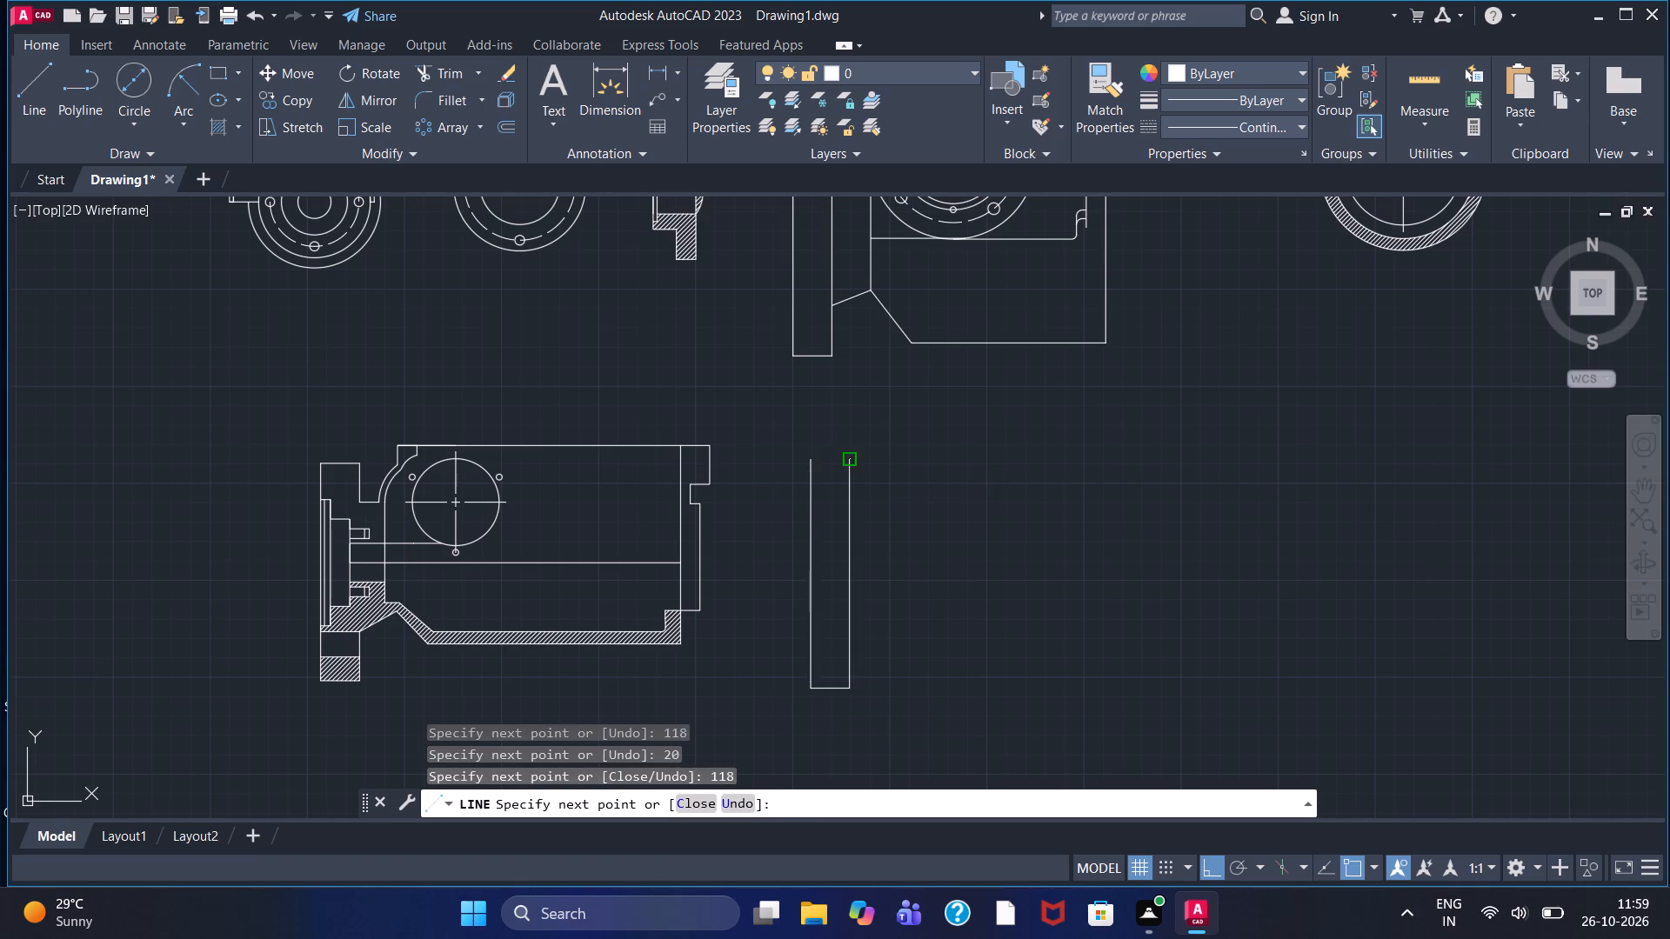
left_click(808, 456)
right_click(808, 456)
left_click(834, 456)
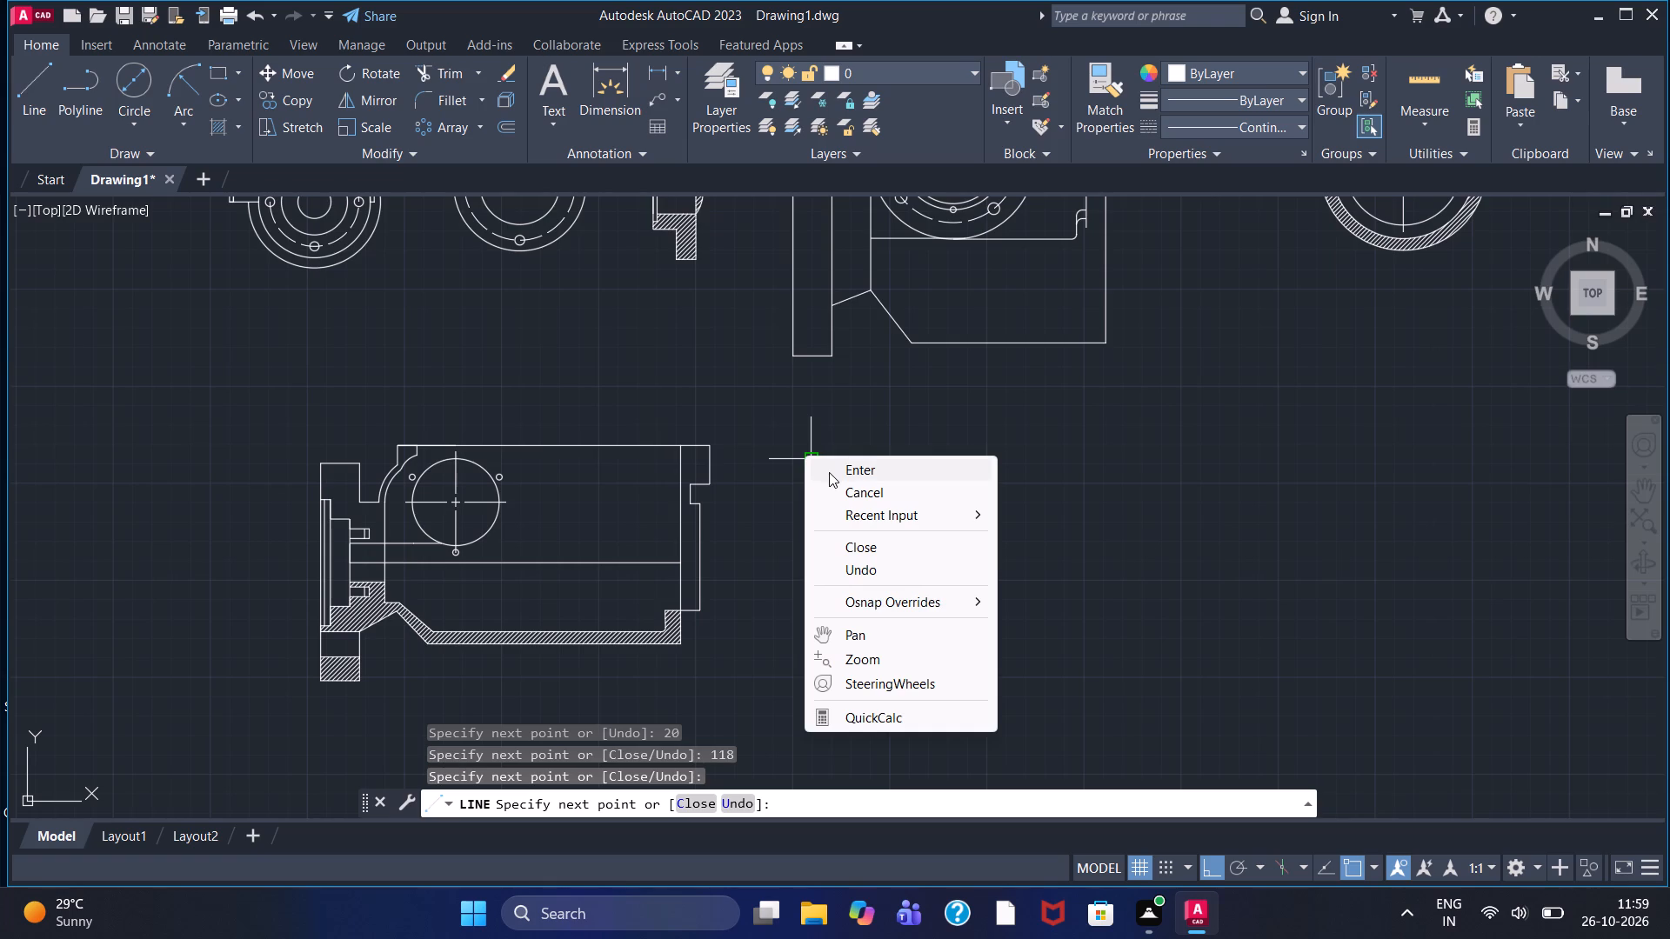
left_click(833, 469)
Draw a horizontal centre line about 165 long, outward from the midpoint of the new rectangle's right edge.
scroll(835, 467, "down", 1)
scroll(830, 489, "up", 2)
middle_click_drag(828, 485, 714, 473)
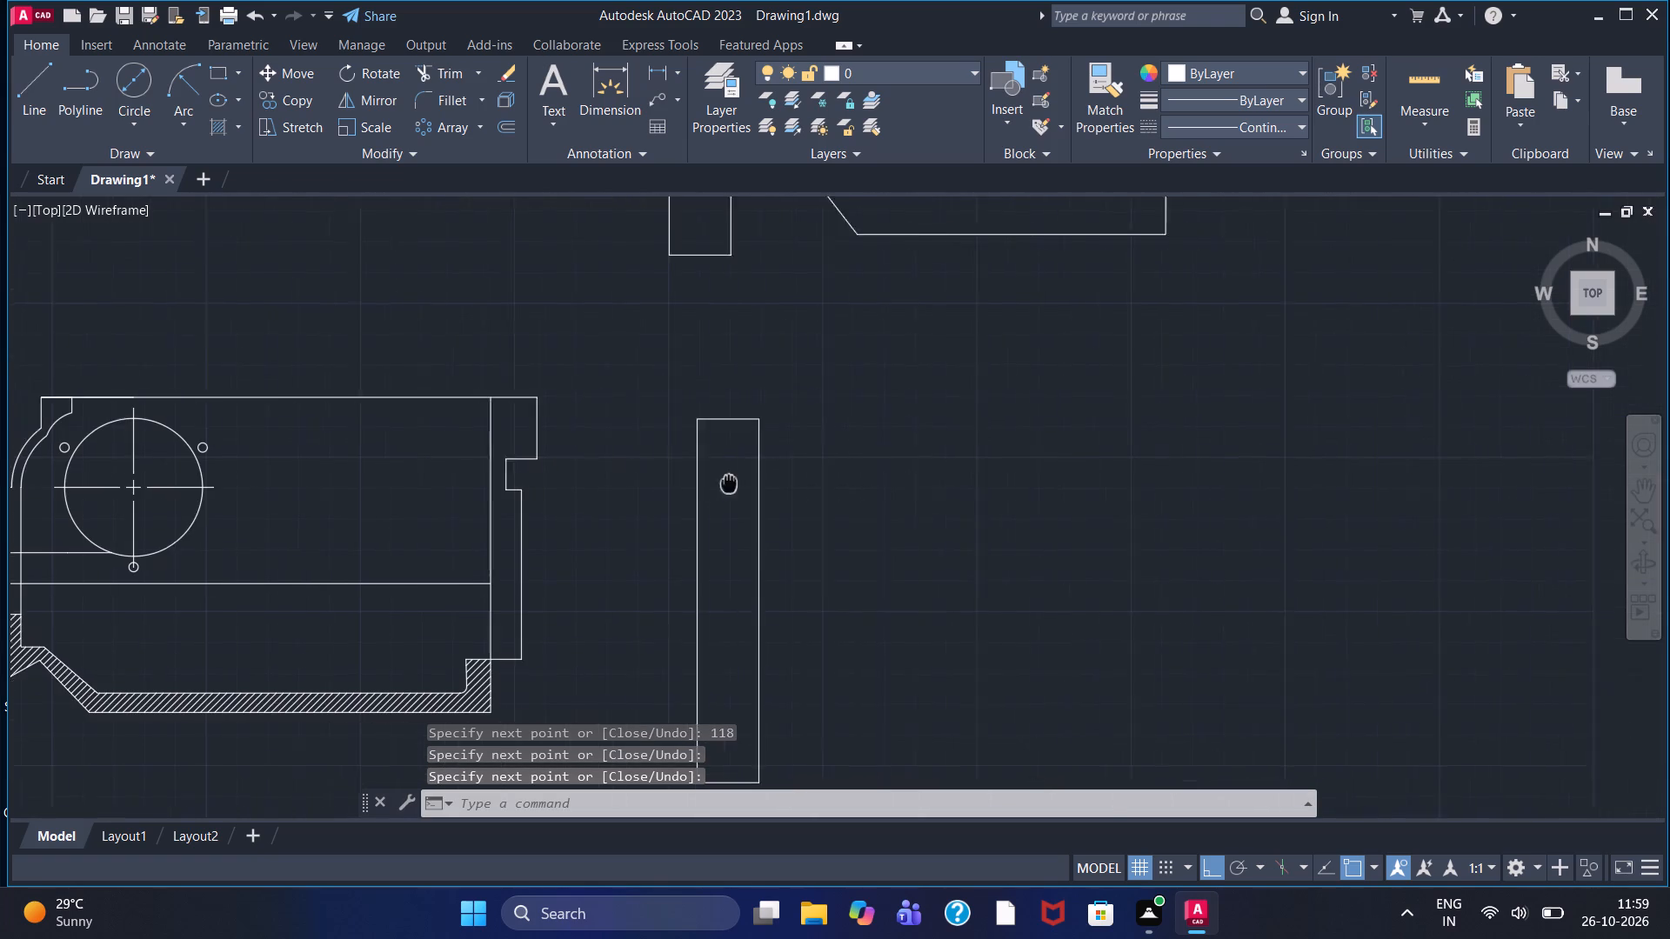
middle_click_drag(714, 473, 598, 384)
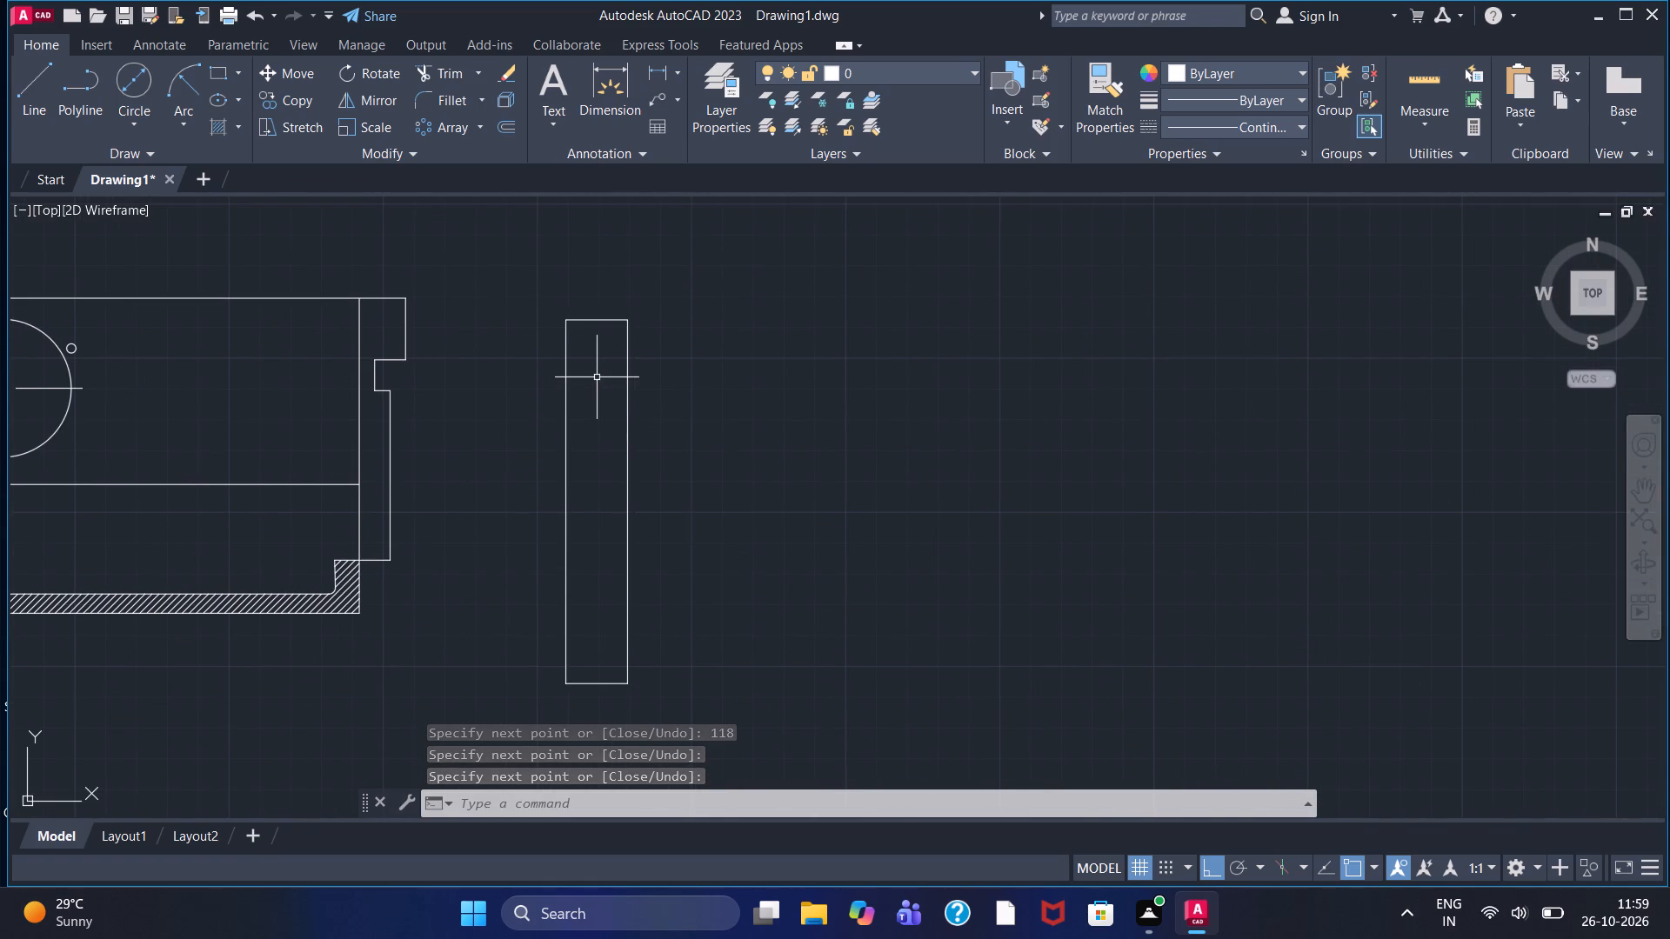
left_click(42, 101)
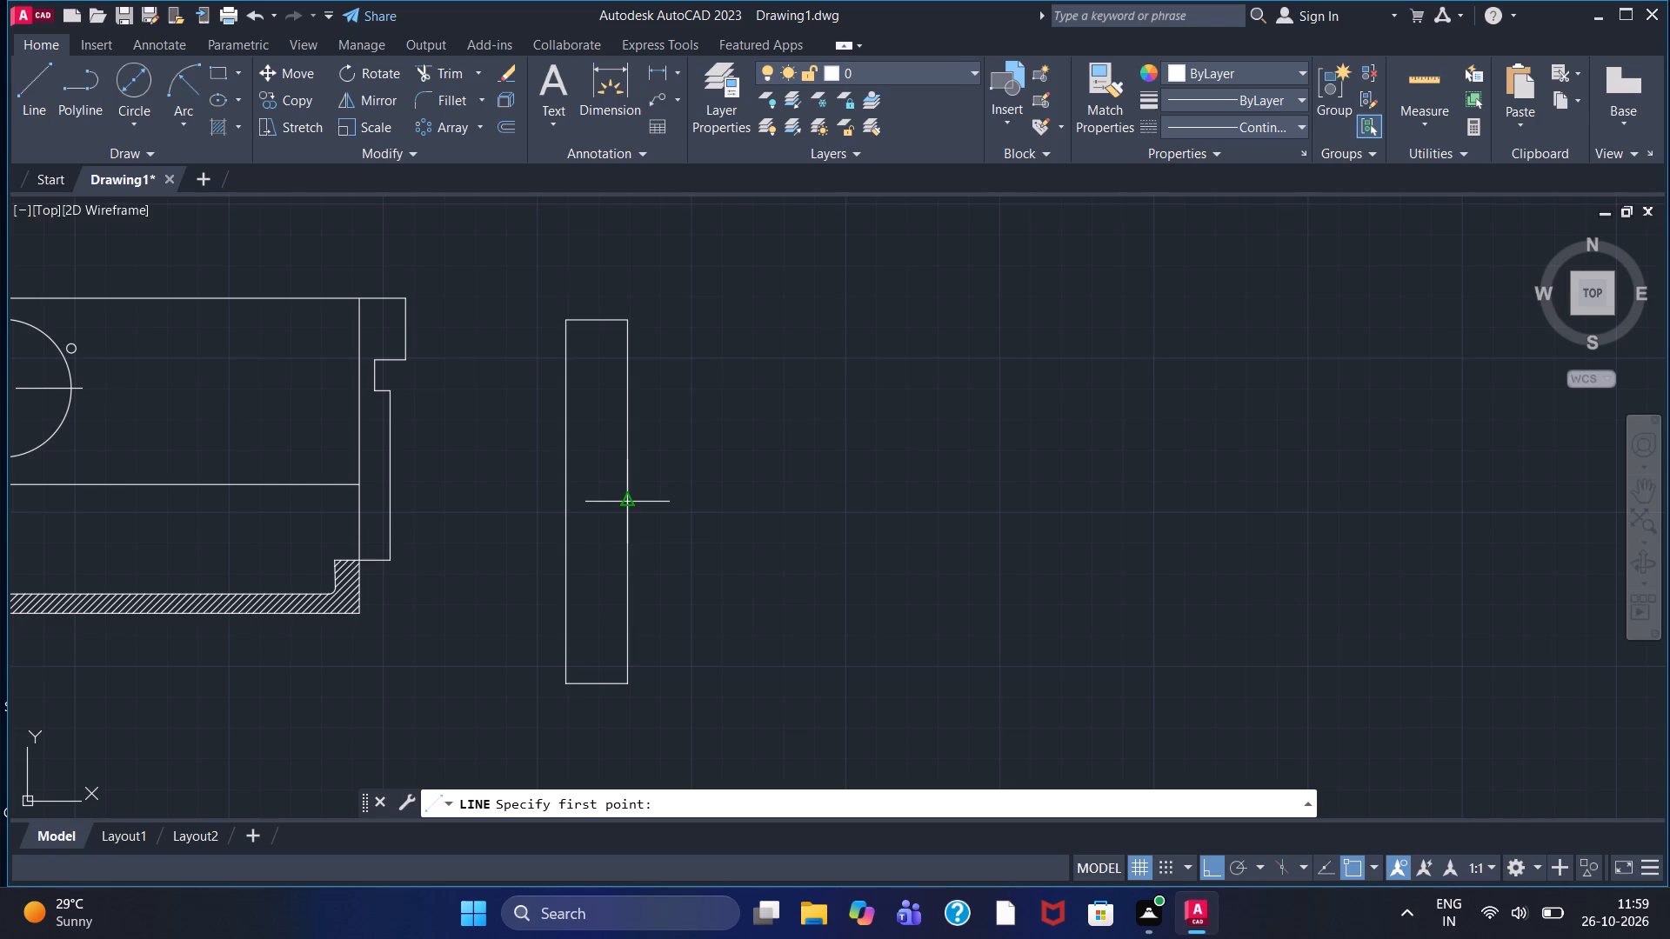
left_click(631, 502)
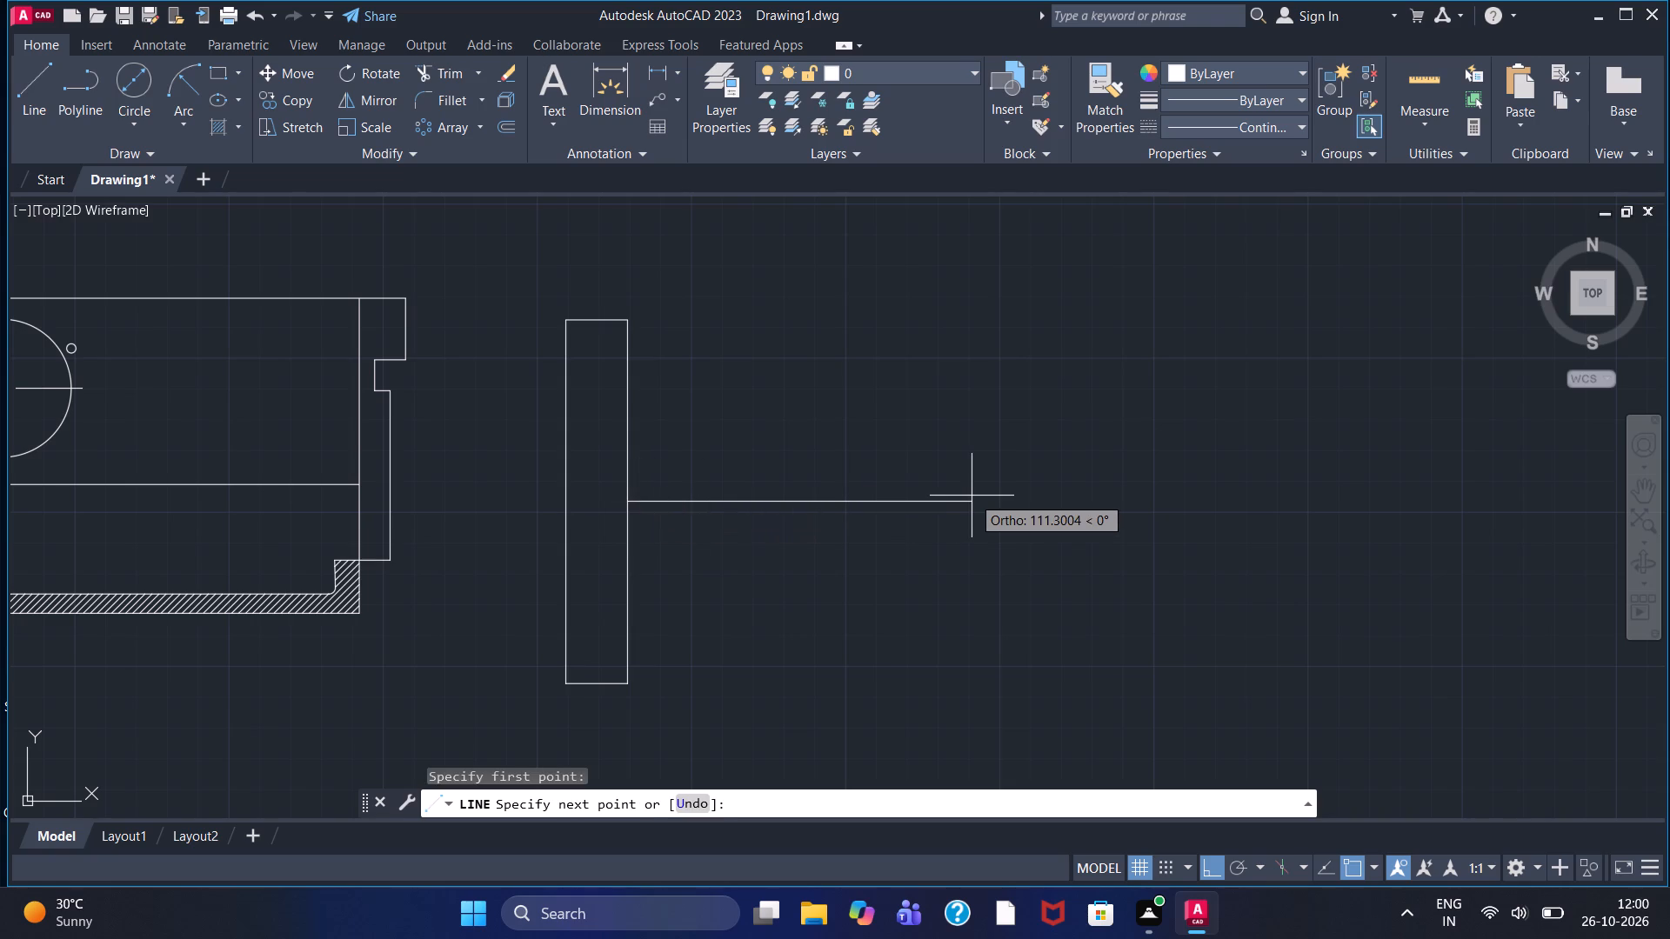
left_click(1138, 503)
right_click(1138, 503)
left_click(1167, 509)
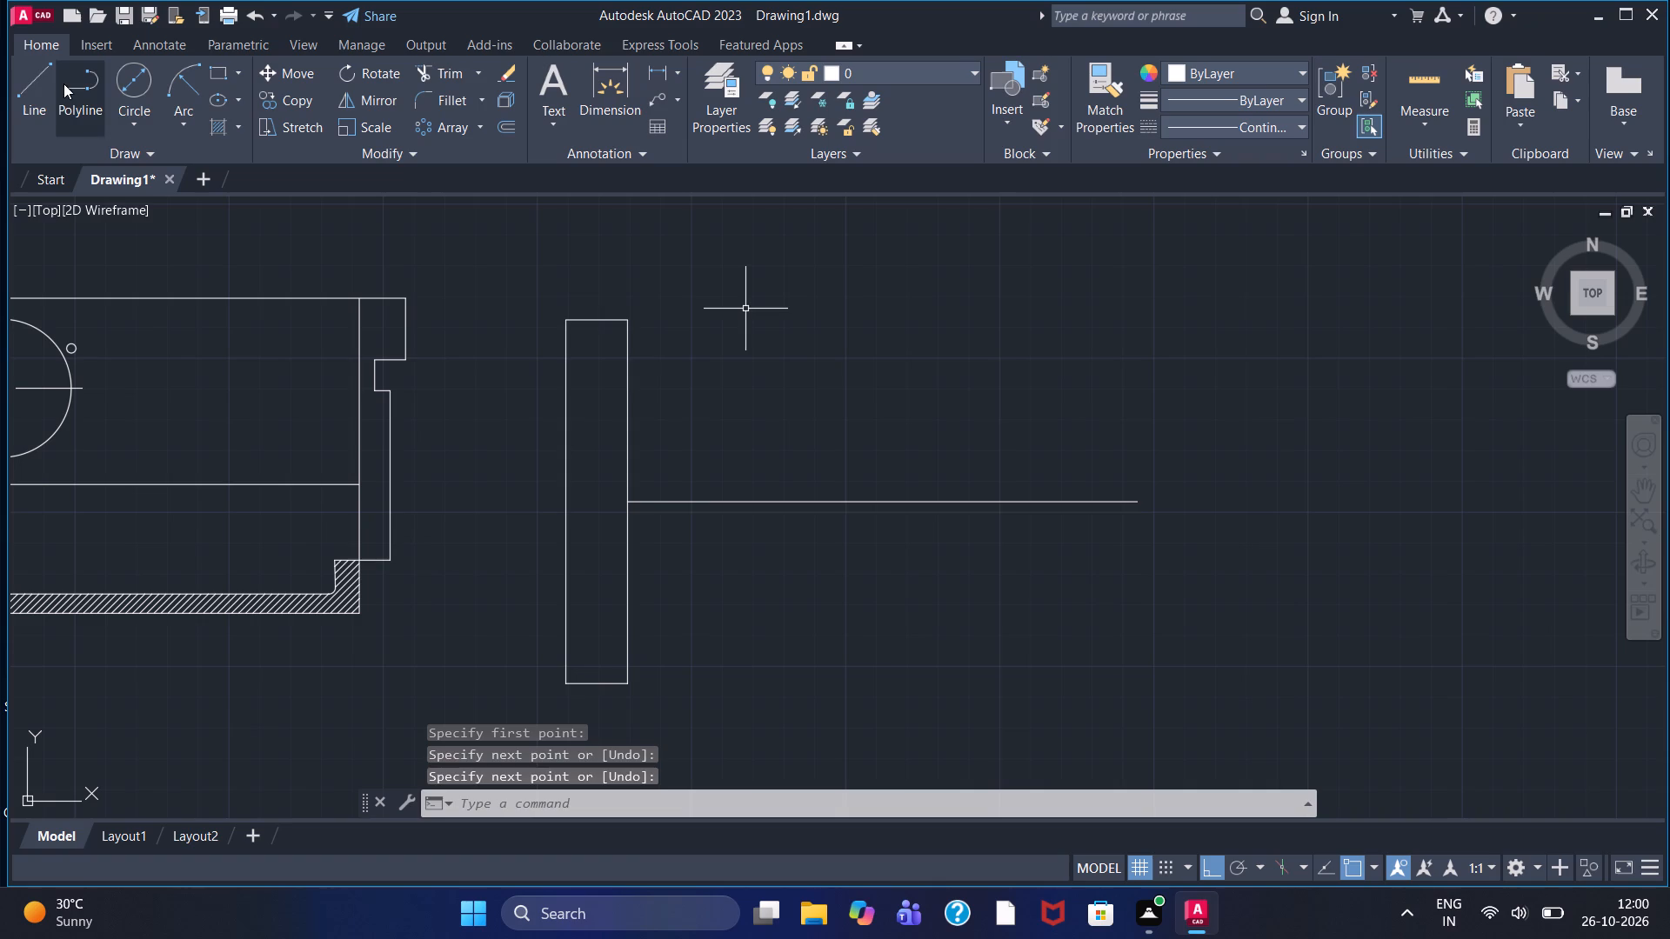
Draw the neck outline from the flange midpoint: 40 up, about 34.5 outward, 80 down, and back across the flange edge.
left_click(38, 83)
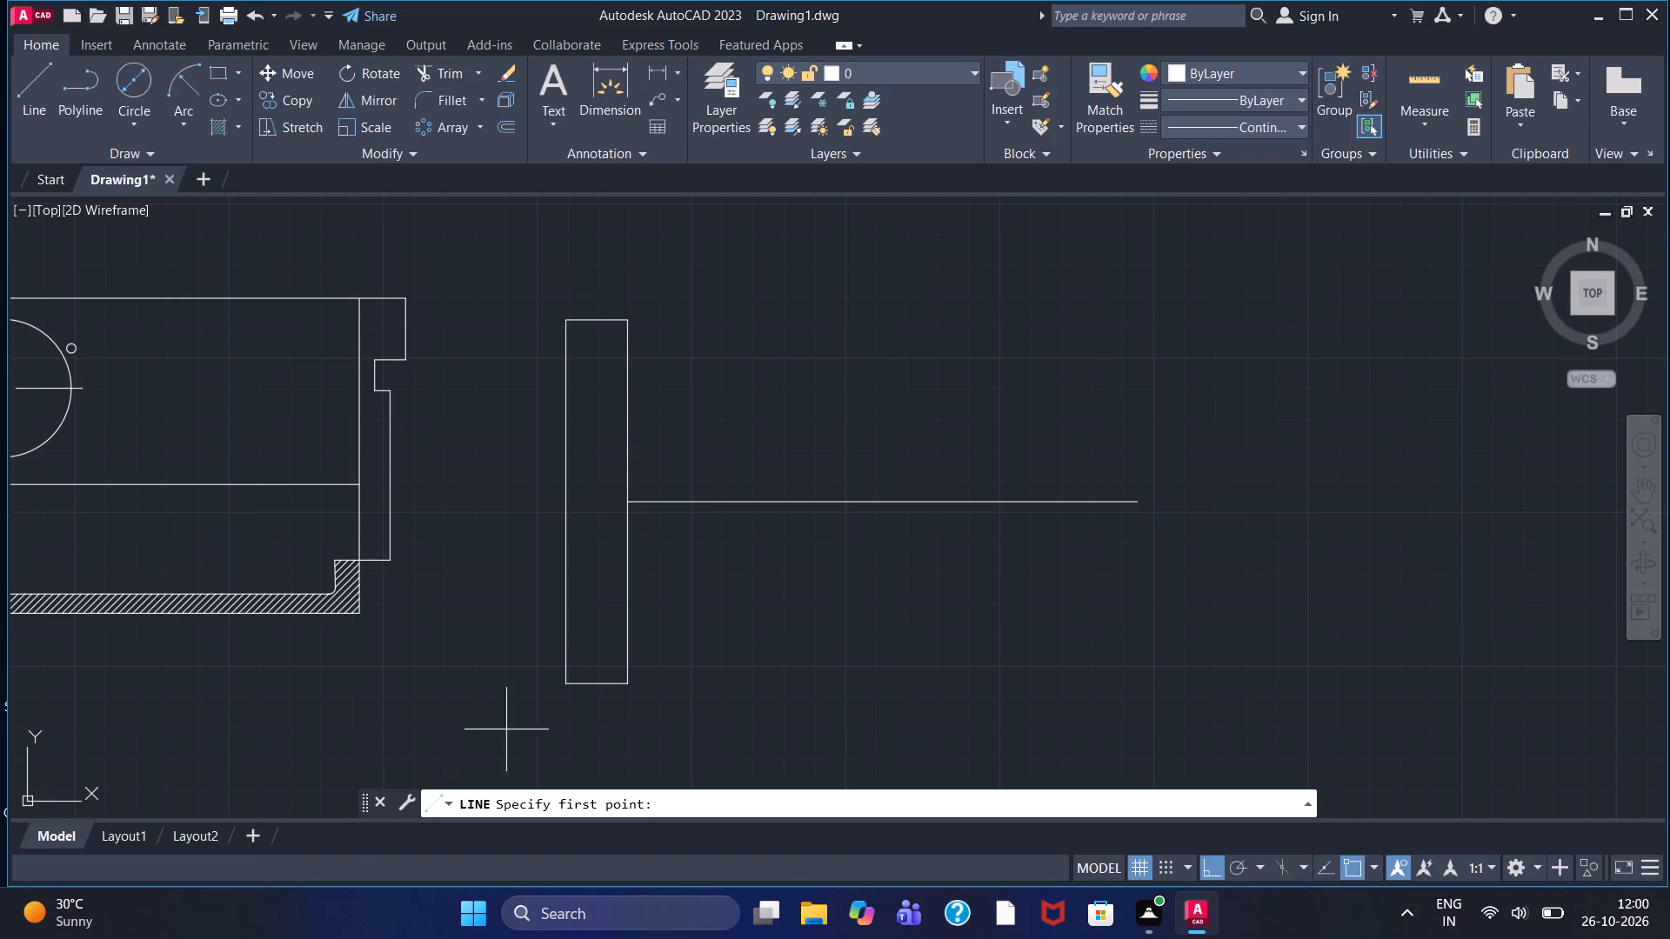
left_click_drag(626, 503, 629, 486)
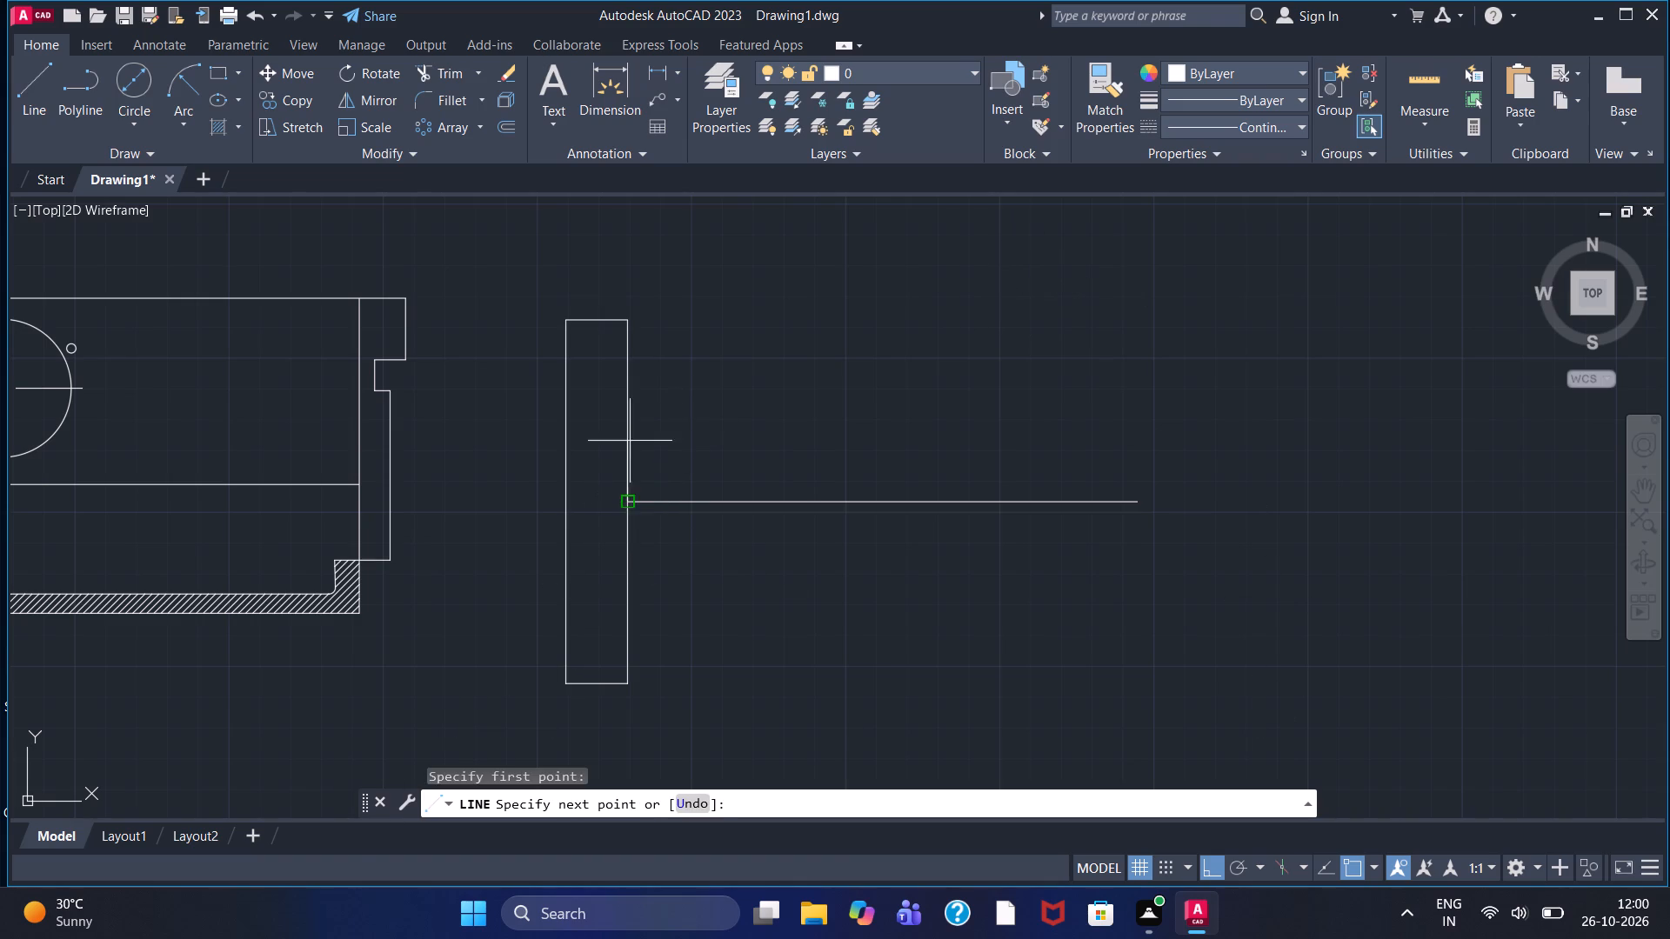
scroll(628, 385, "up", 3)
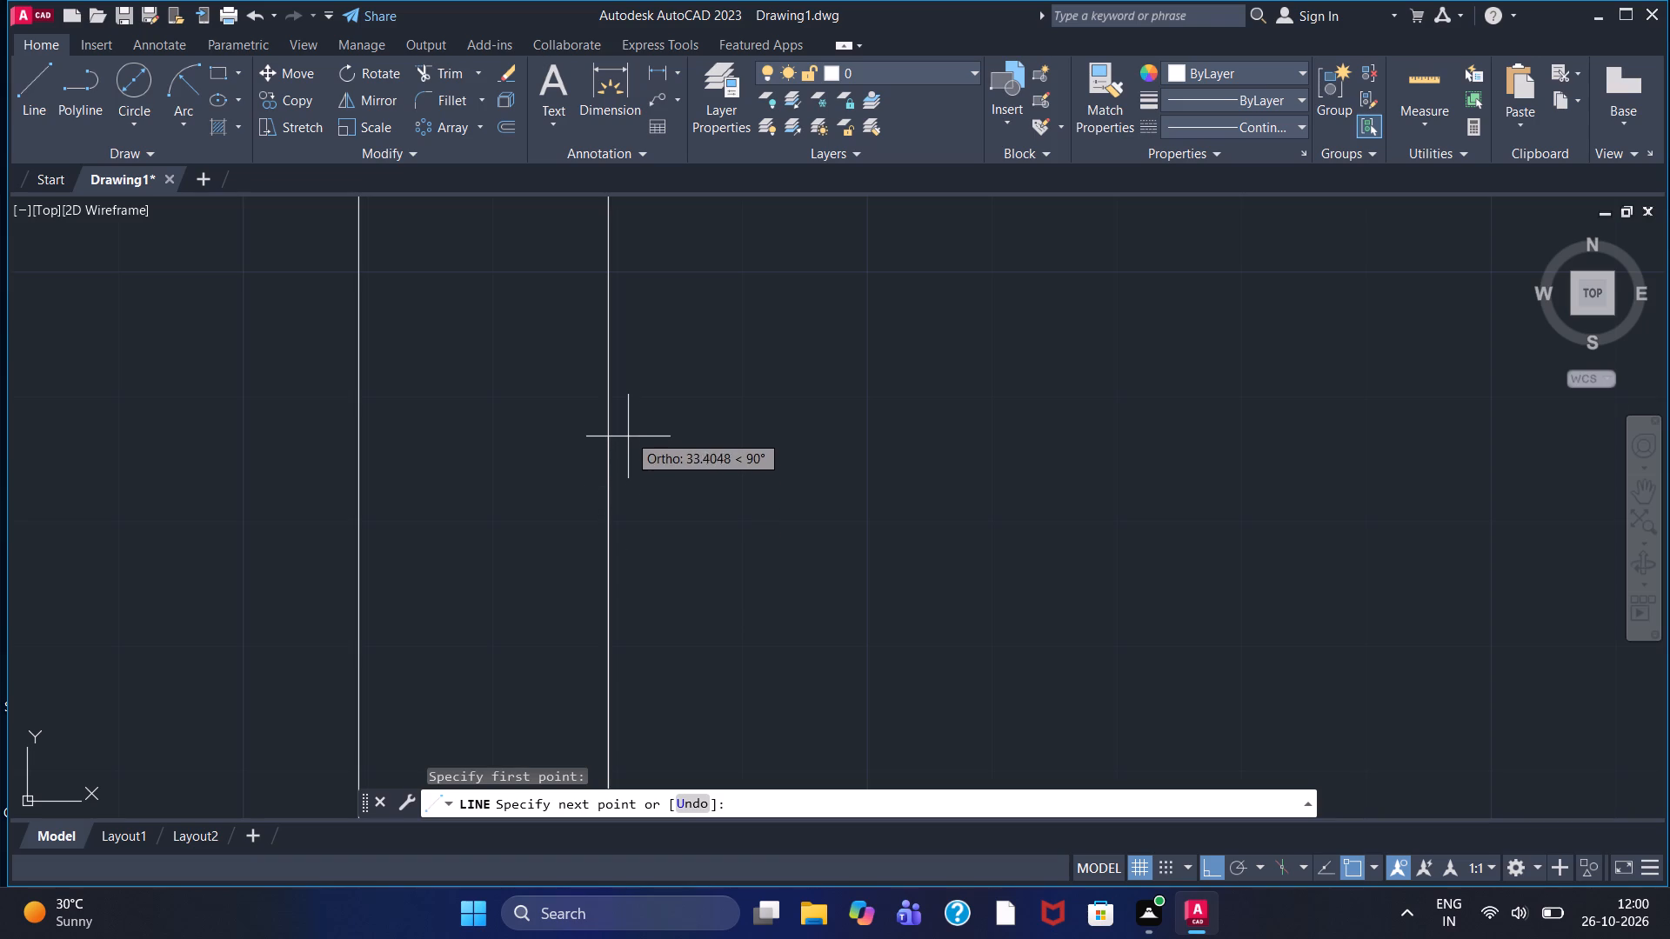
type("40")
key("Return")
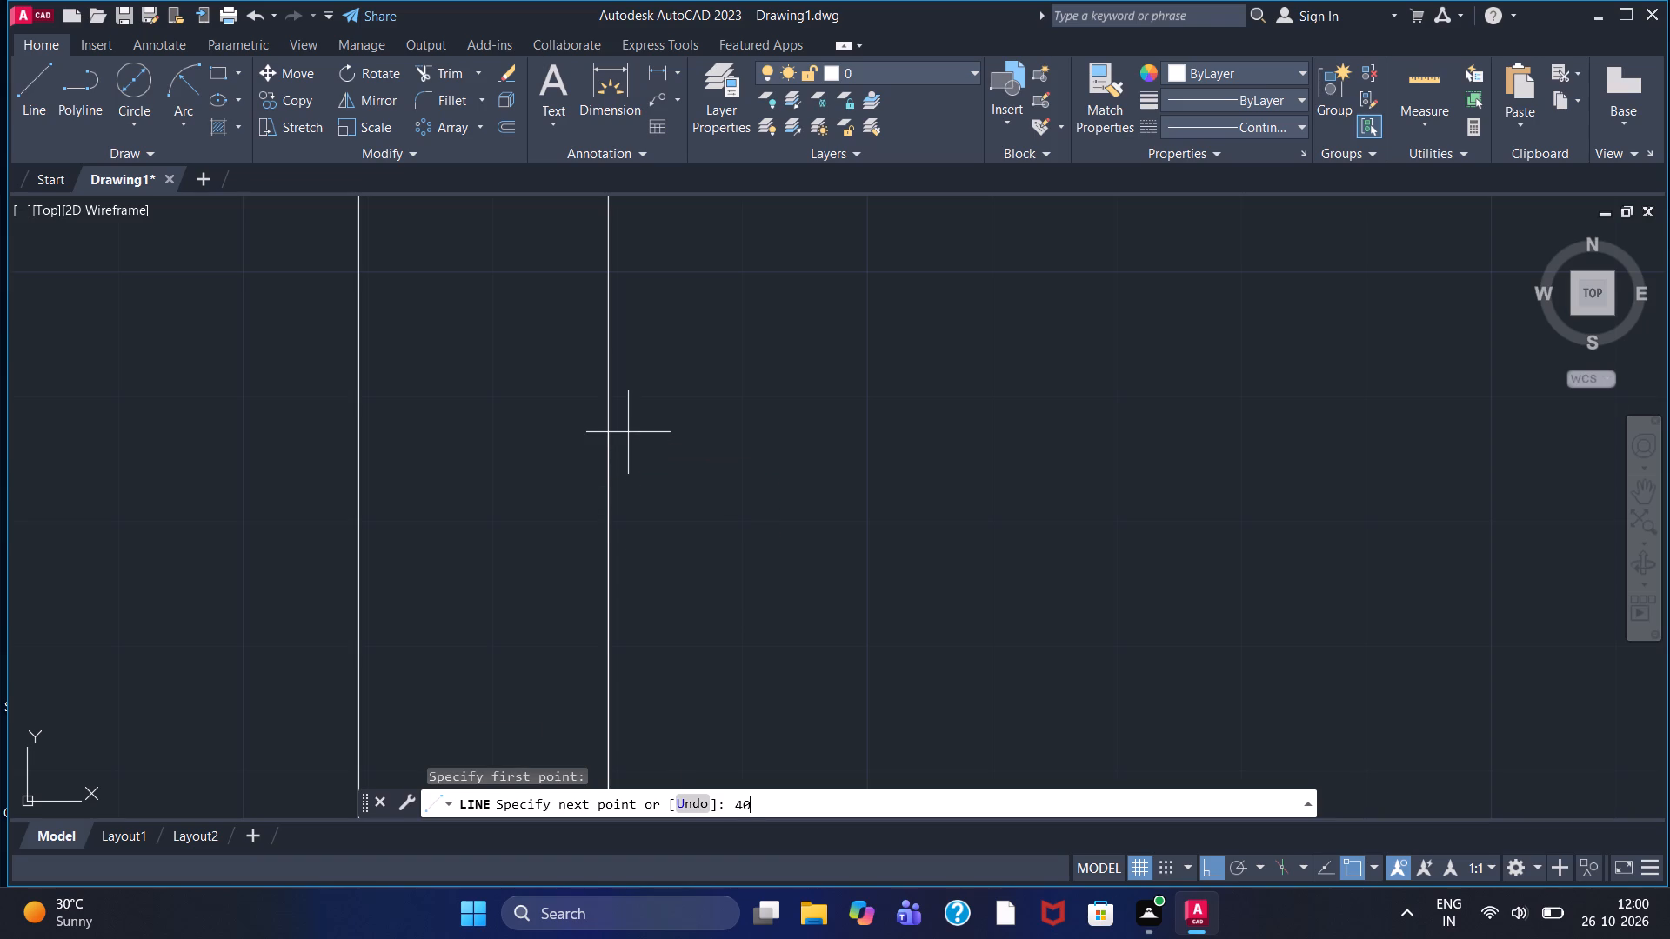
scroll(1030, 364, "down", 1)
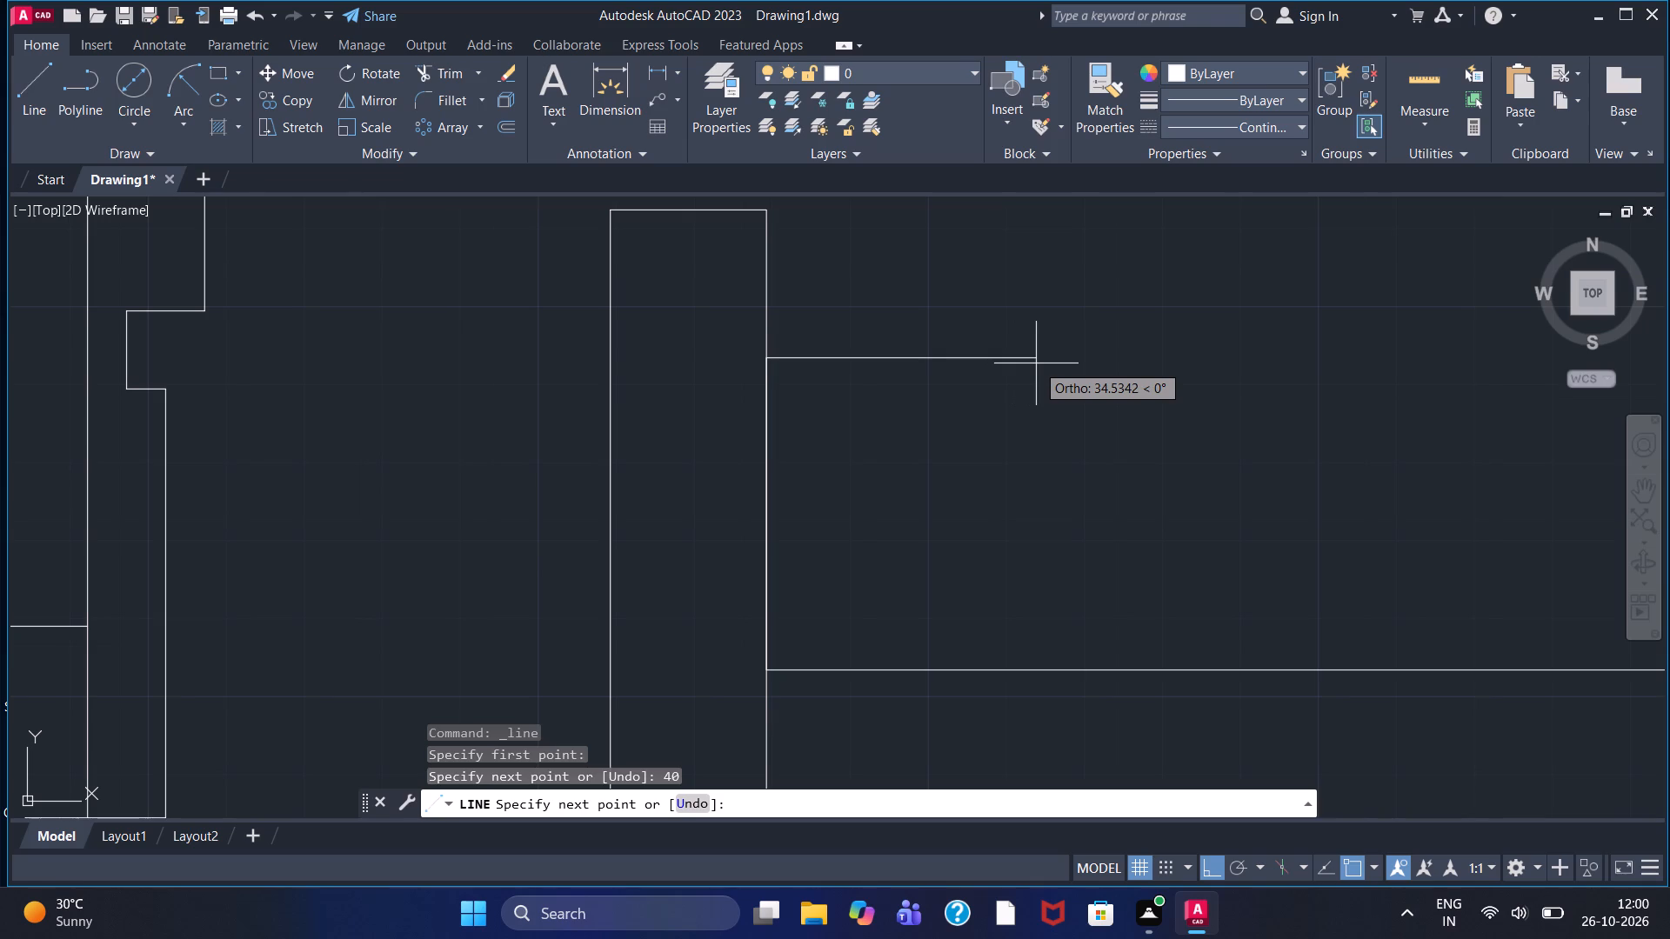
left_click(1036, 363)
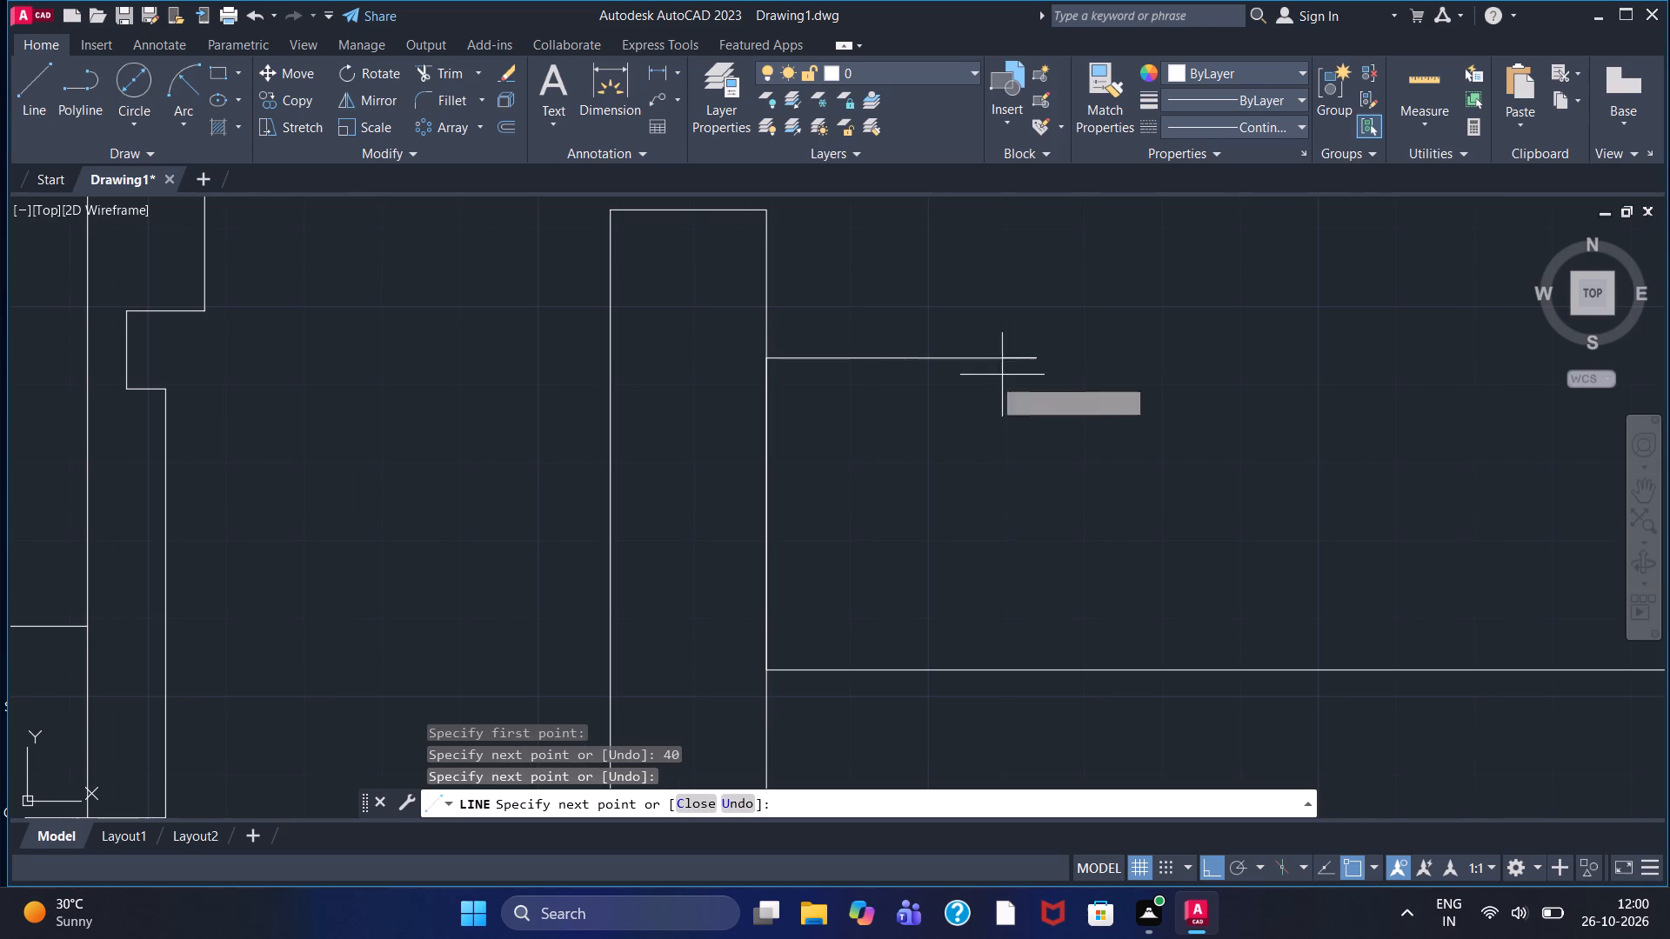
scroll(1018, 376, "down", 2)
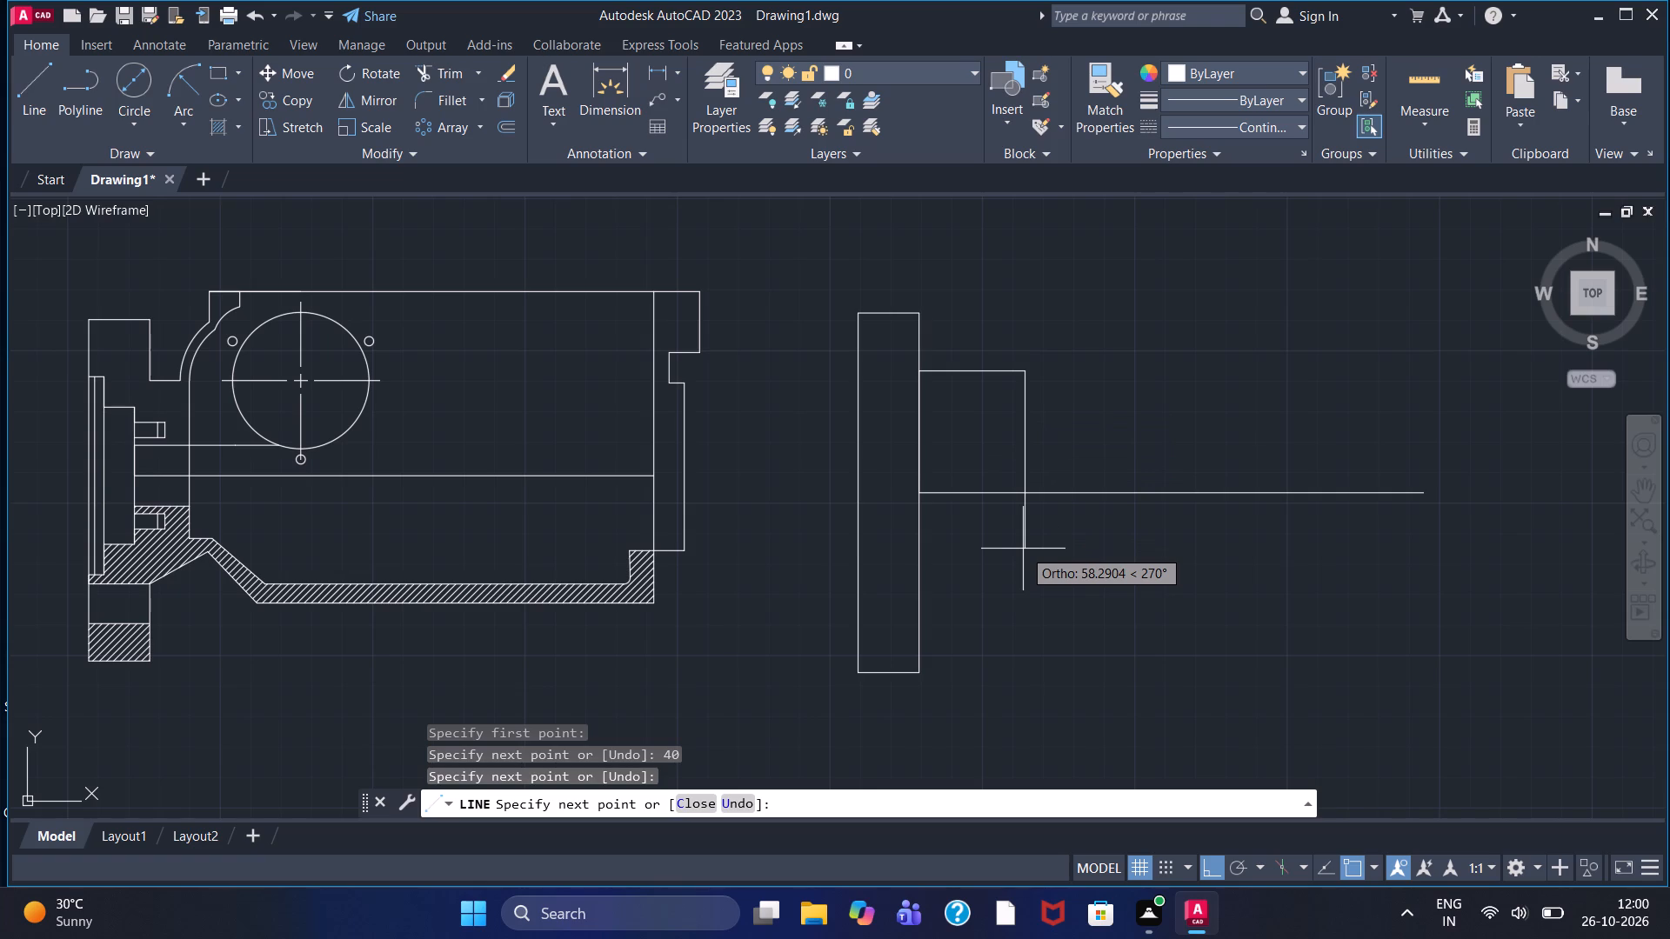
type("80")
key("Return")
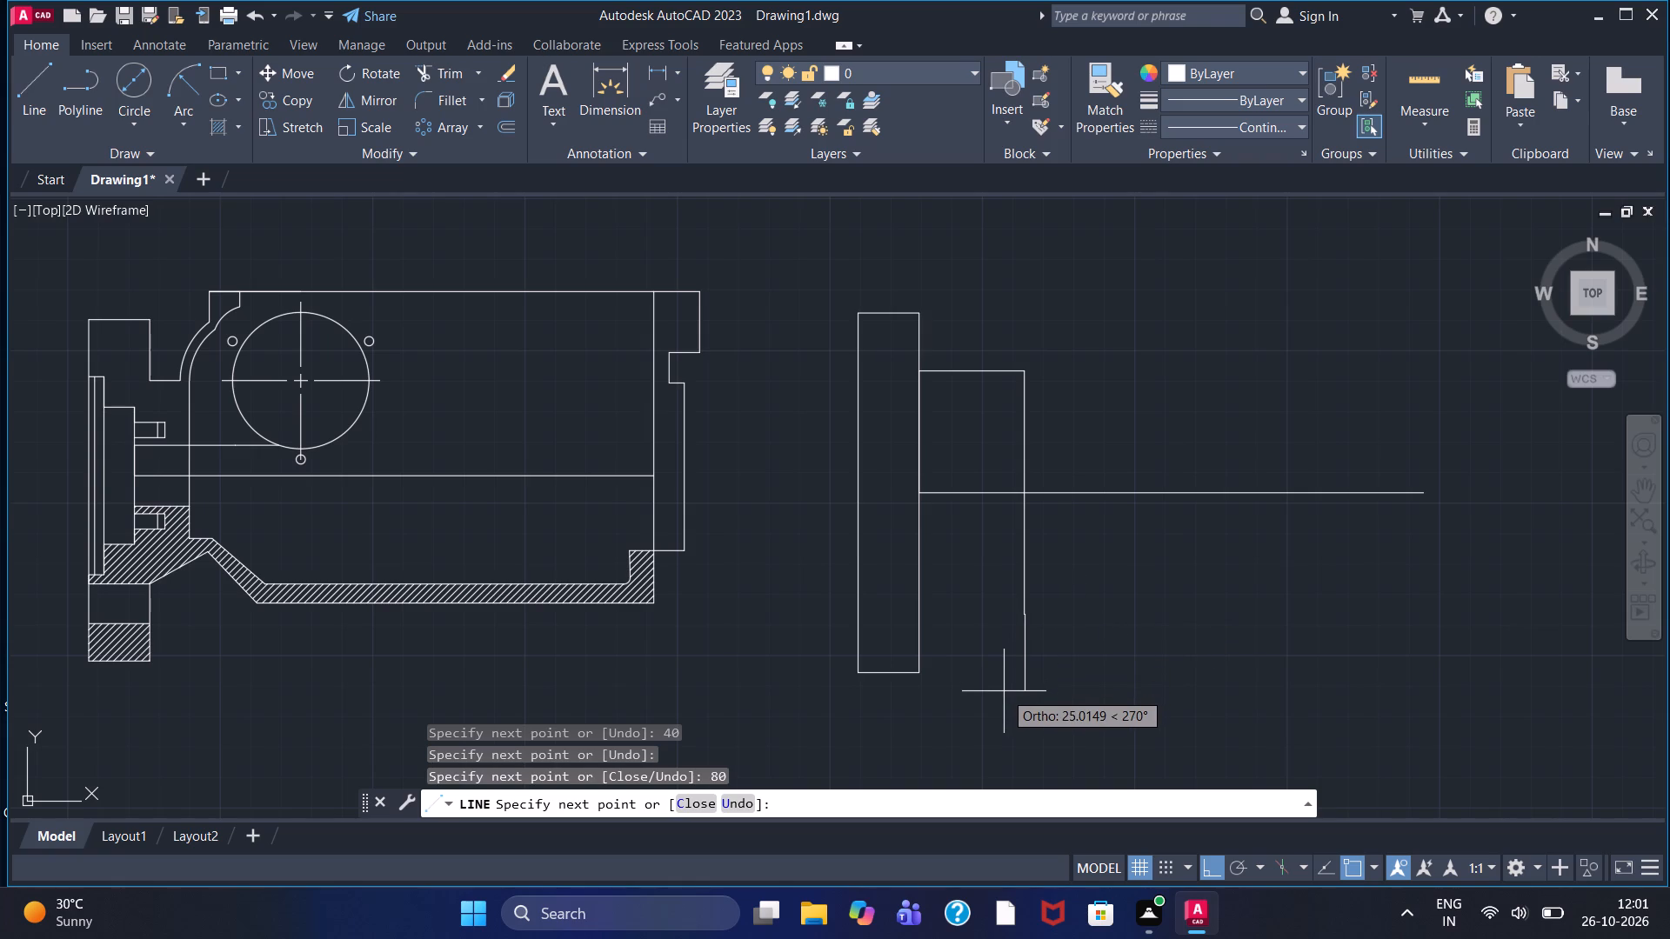
left_click(892, 622)
right_click(892, 622)
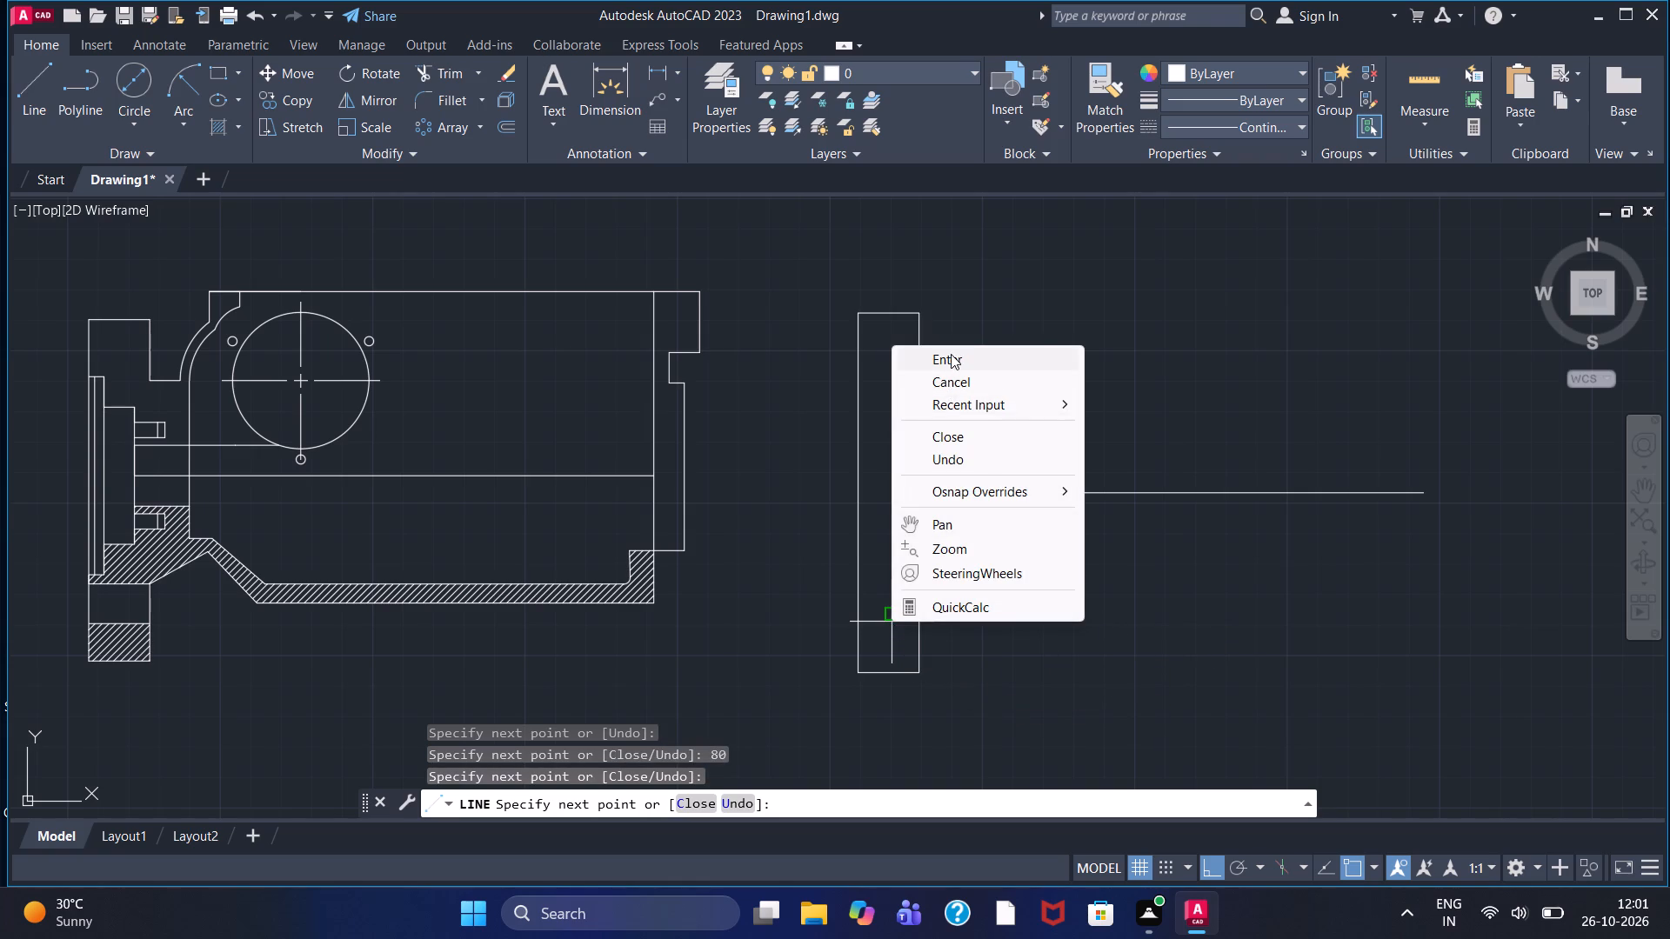
left_click(951, 354)
Trim the part of the neck's lower line that extends inside the flange rectangle.
left_click(442, 69)
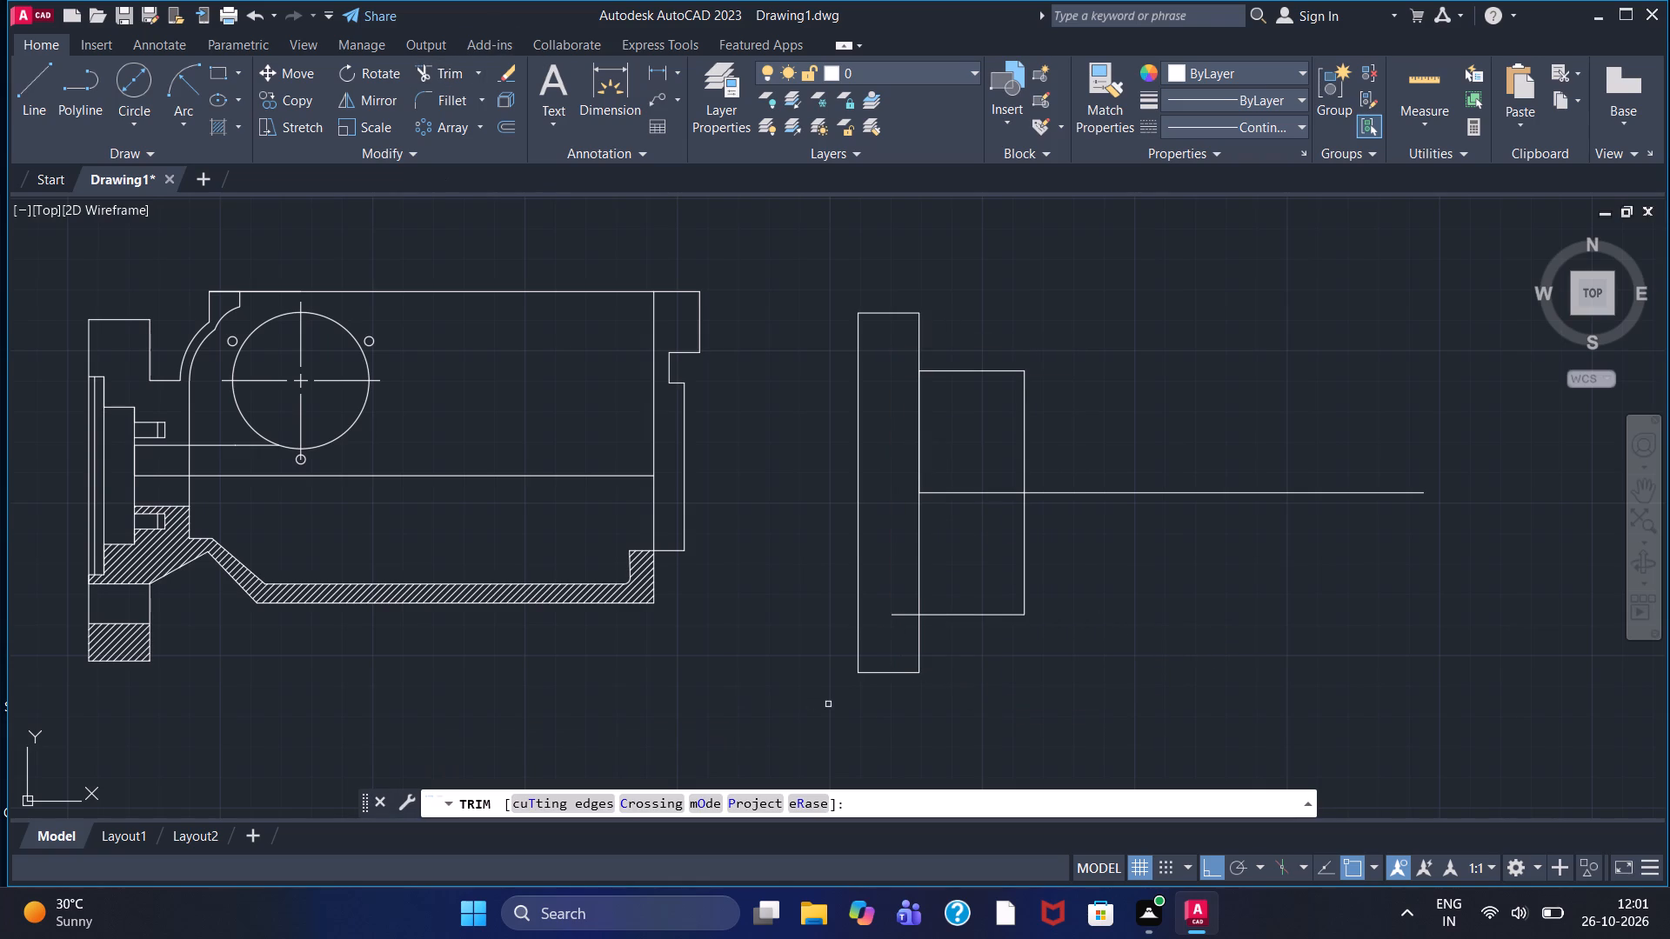
left_click(903, 616)
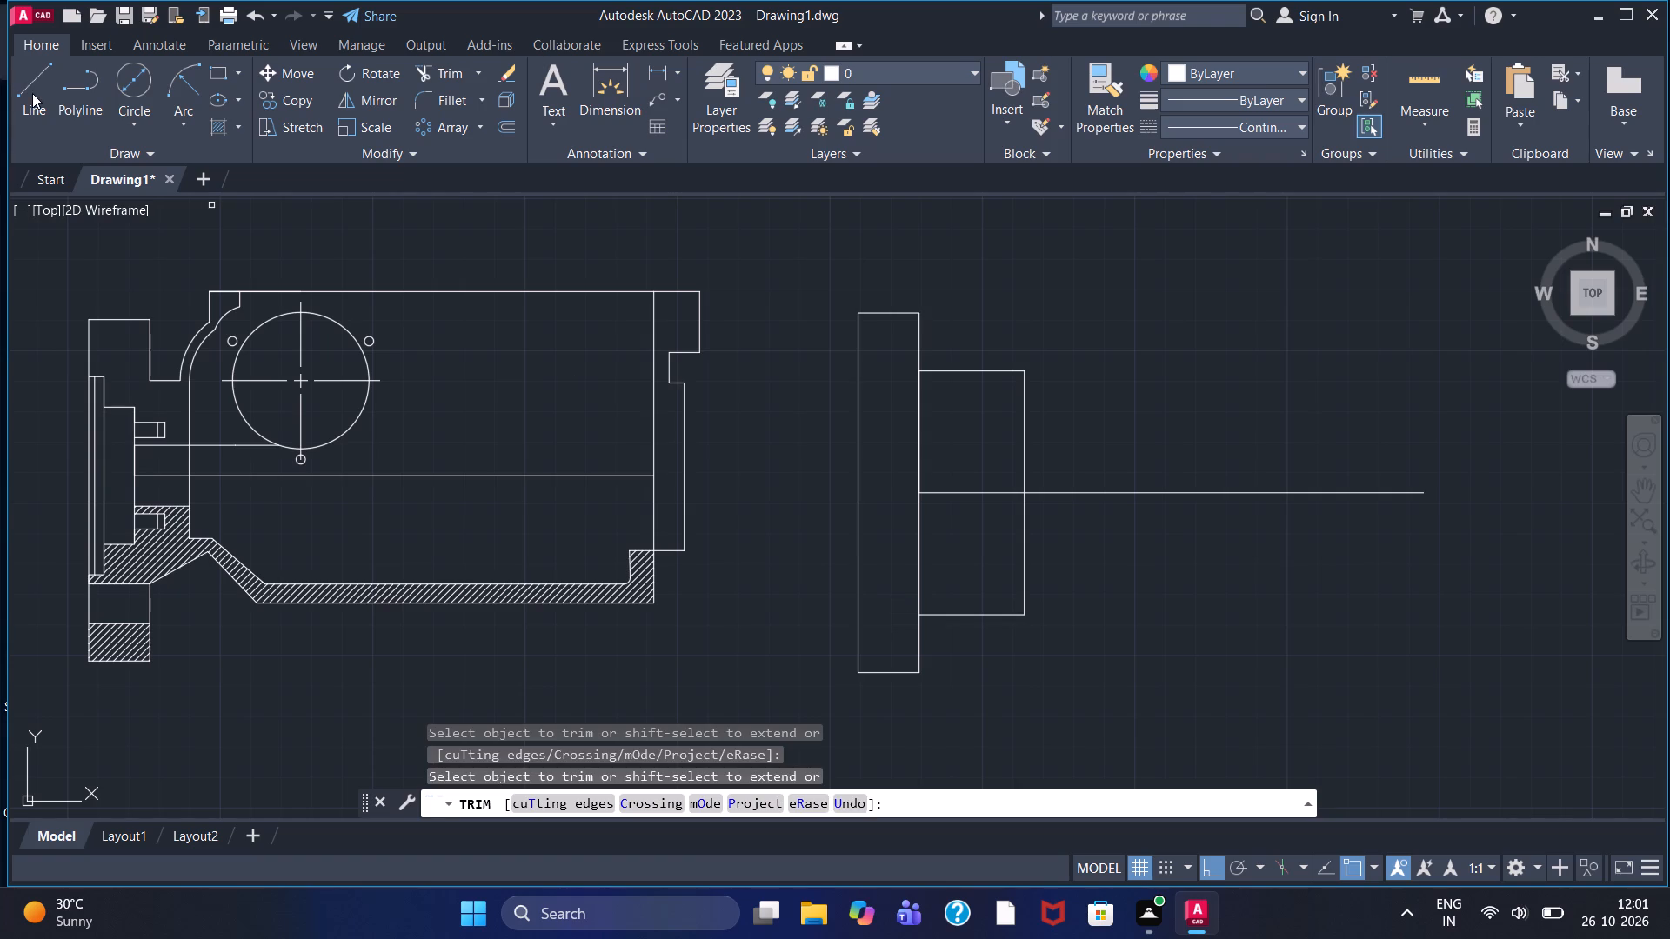
Draw the main body outline from the neck's upper outer corner: 12 up, 115 outward, about 110 down, 115 back, closing at the neck's lower corner.
left_click(32, 93)
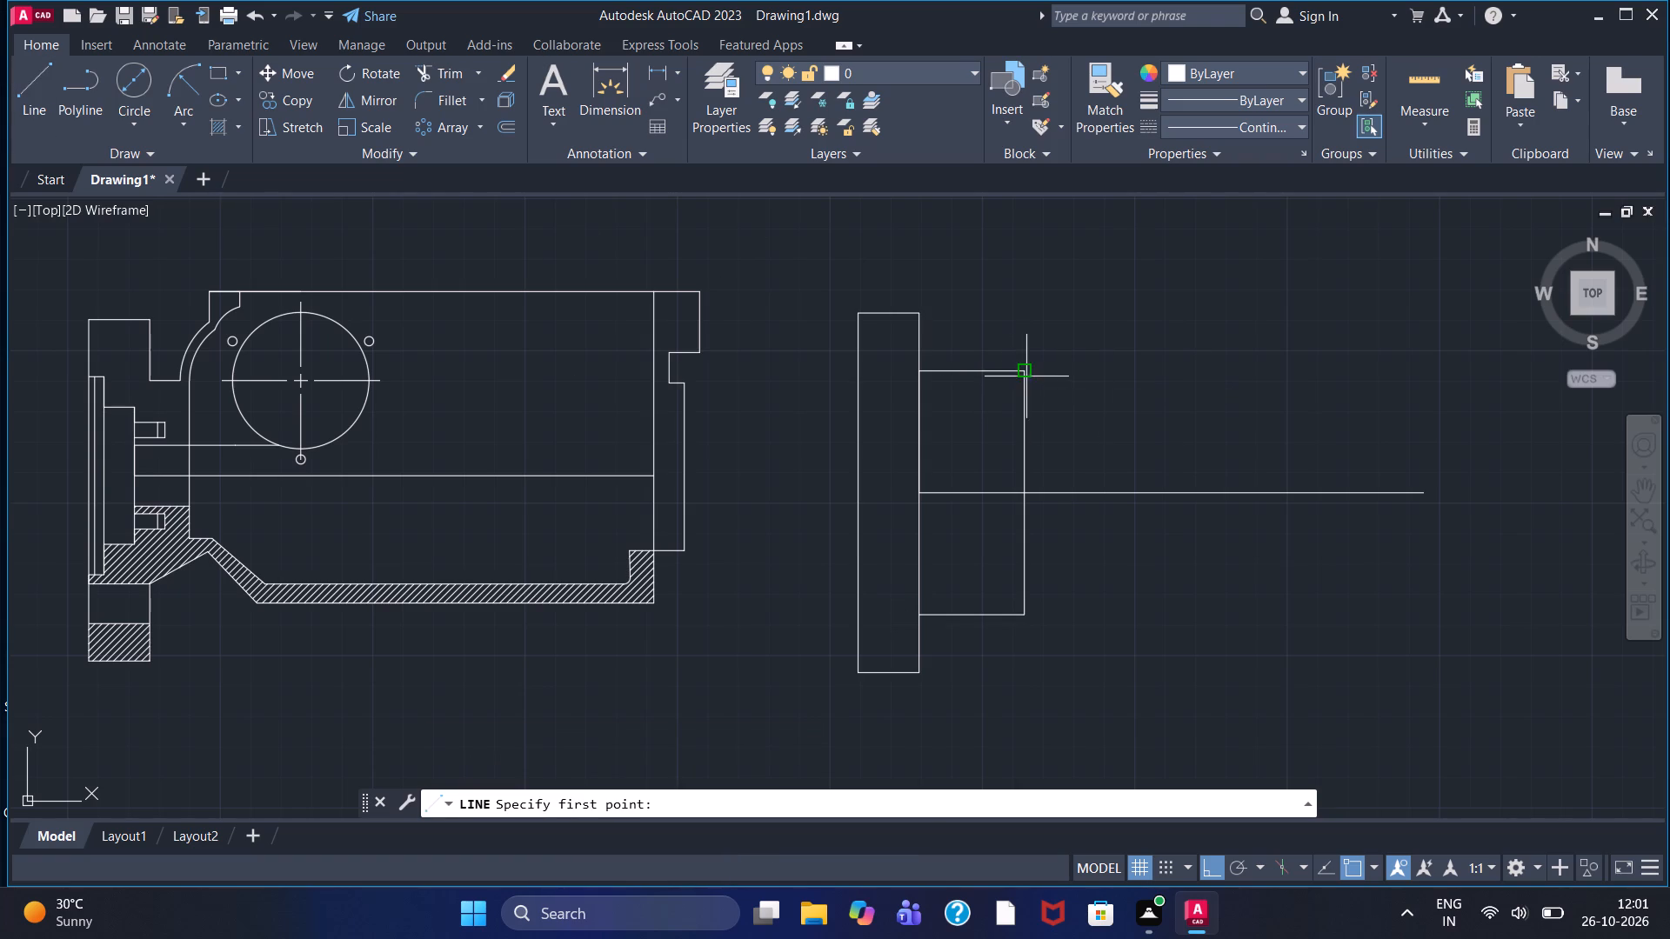
left_click(1026, 376)
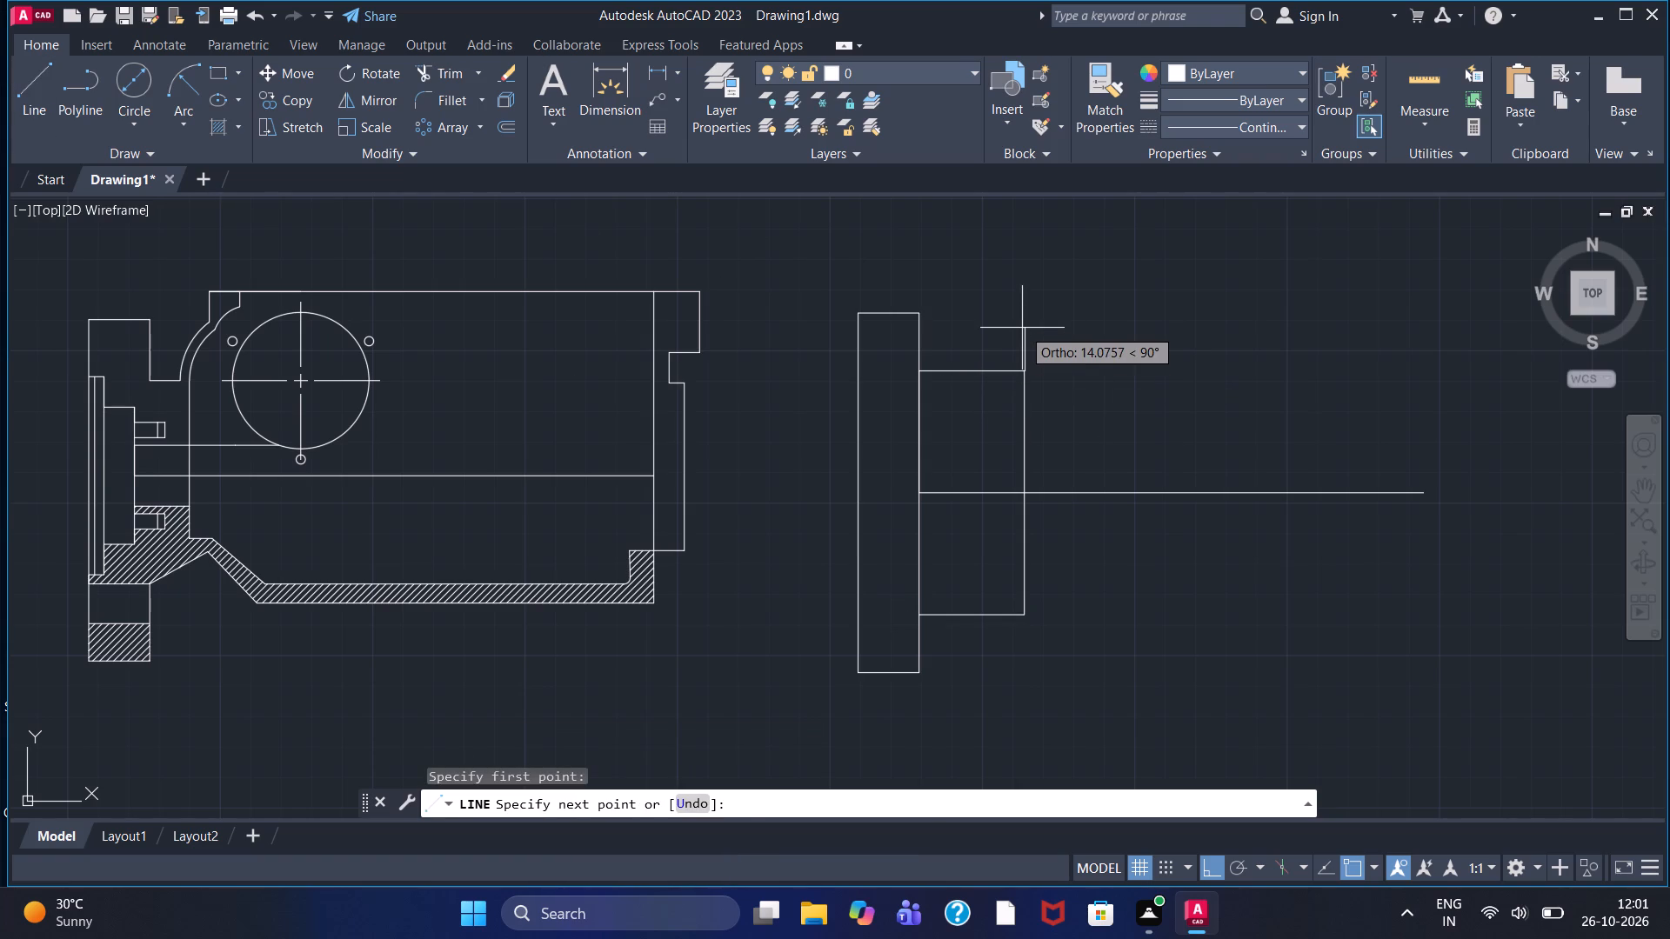
type("12")
key("Return")
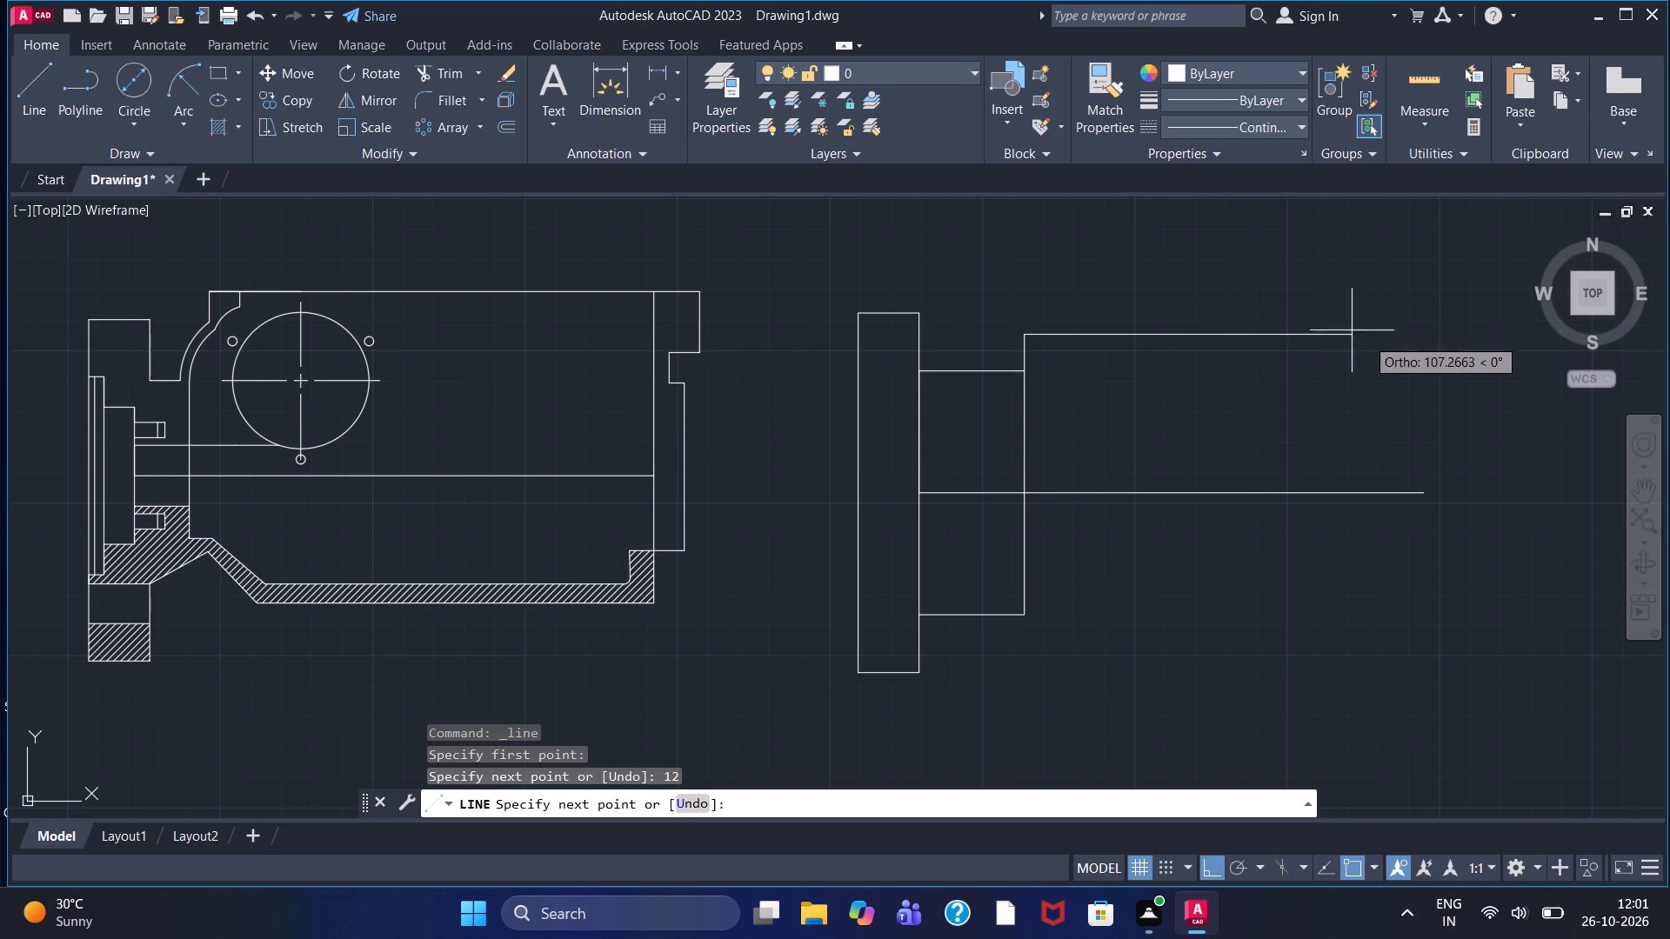
key("1")
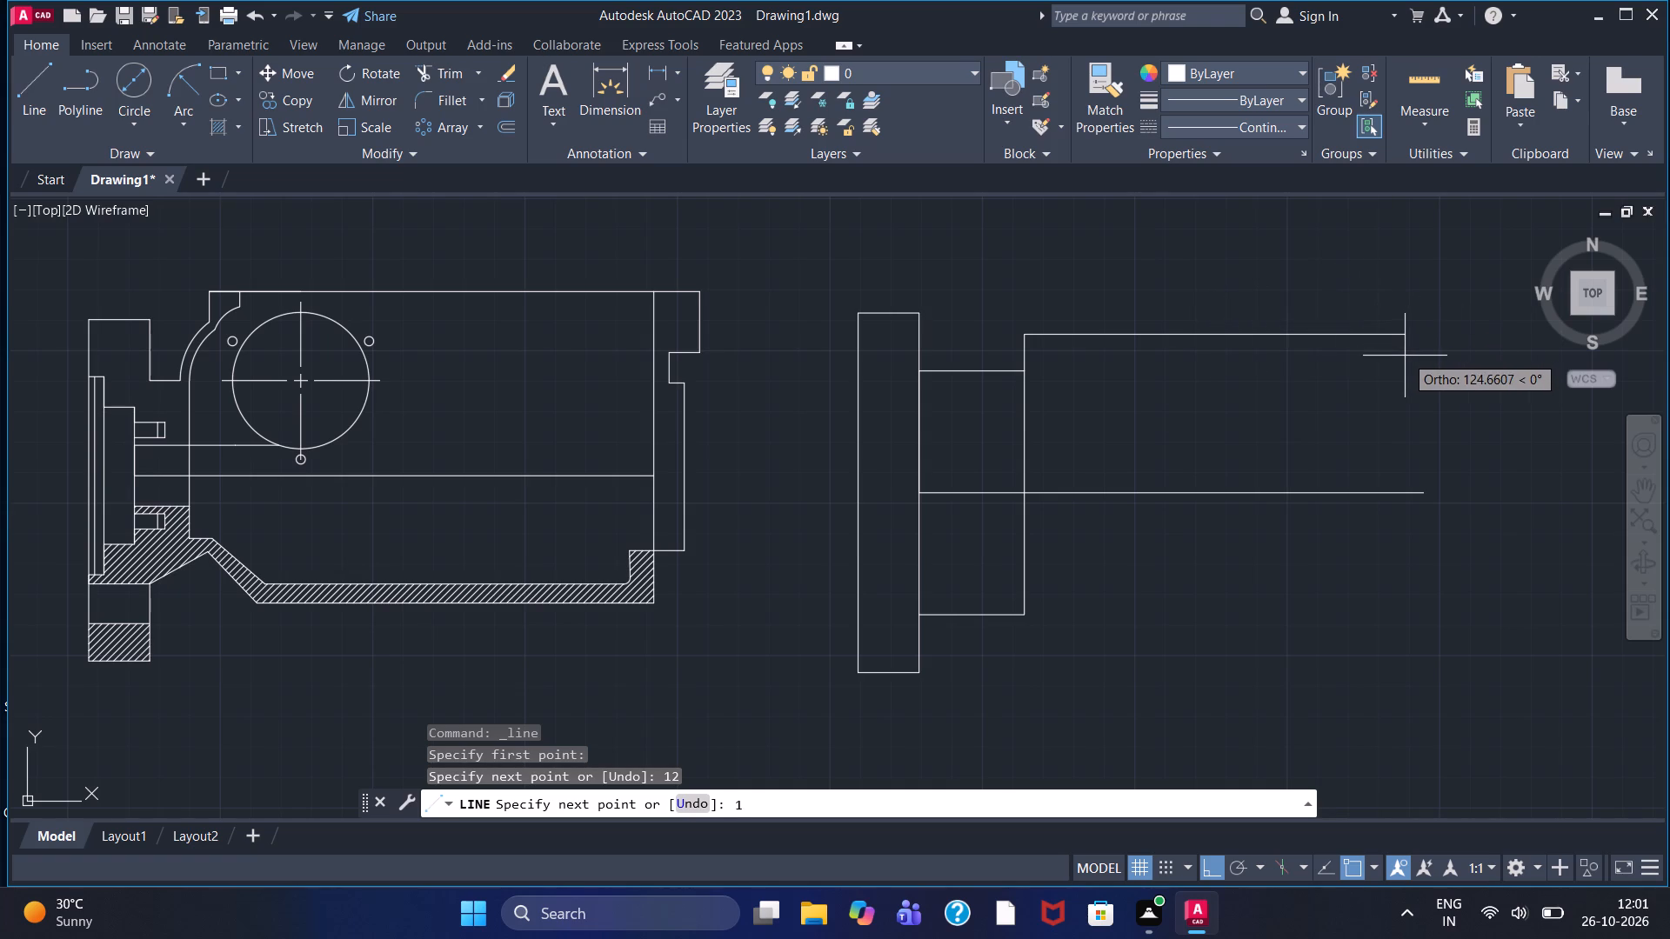
key("1")
key("5")
key("Return")
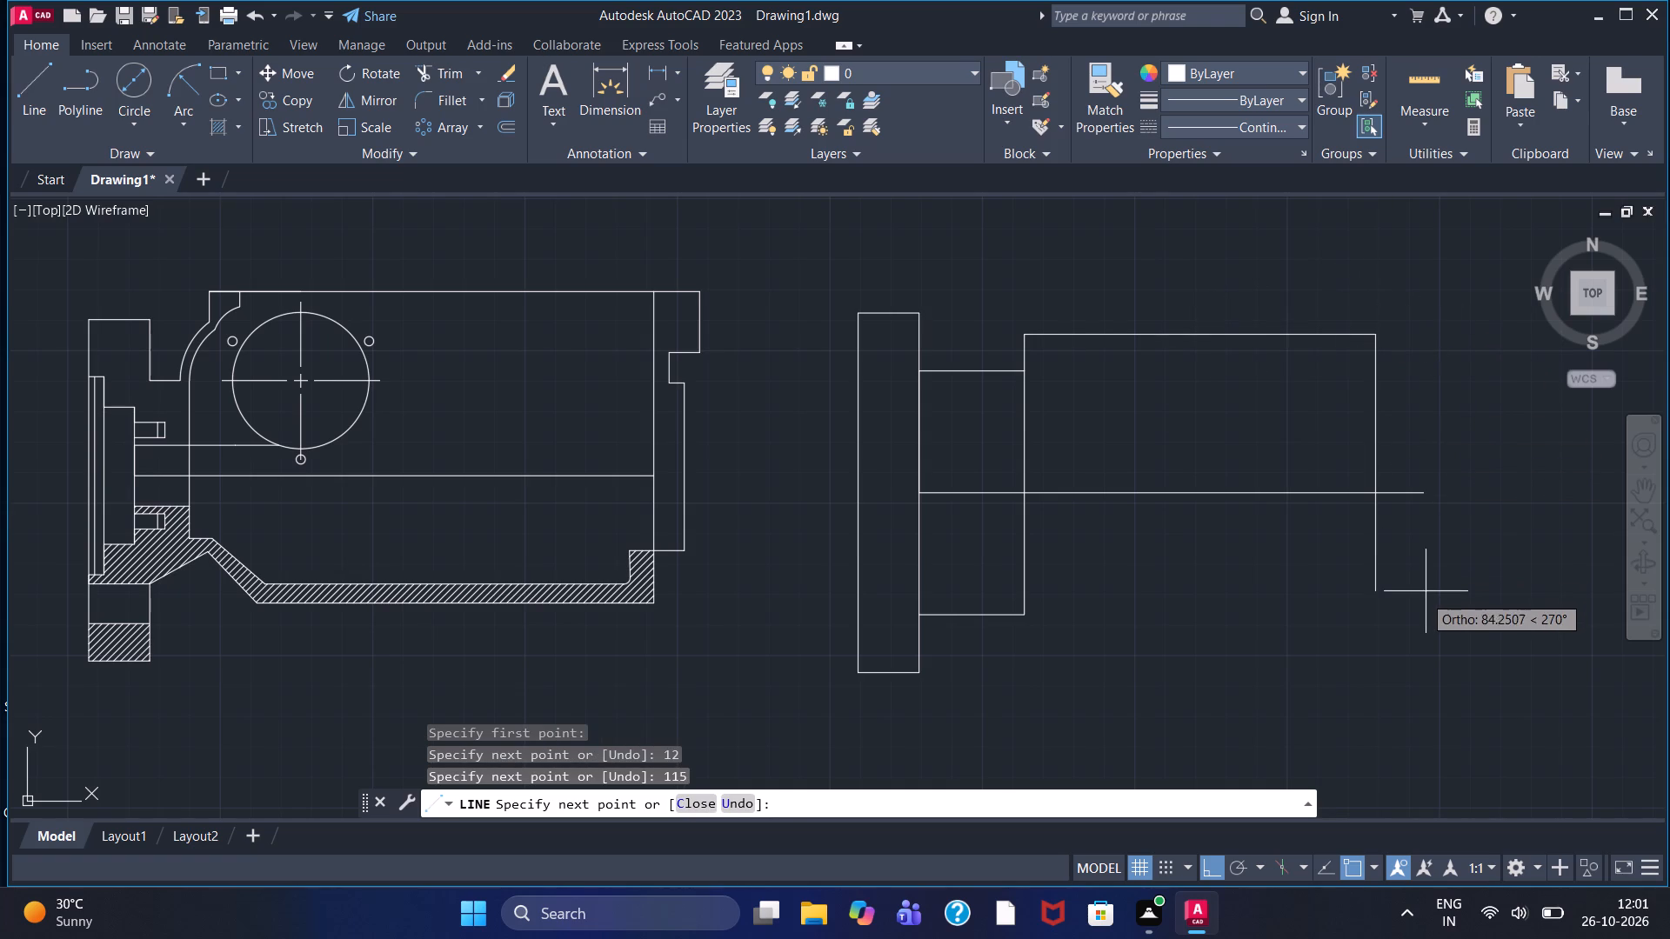
left_click(1417, 671)
type("115")
key("Return")
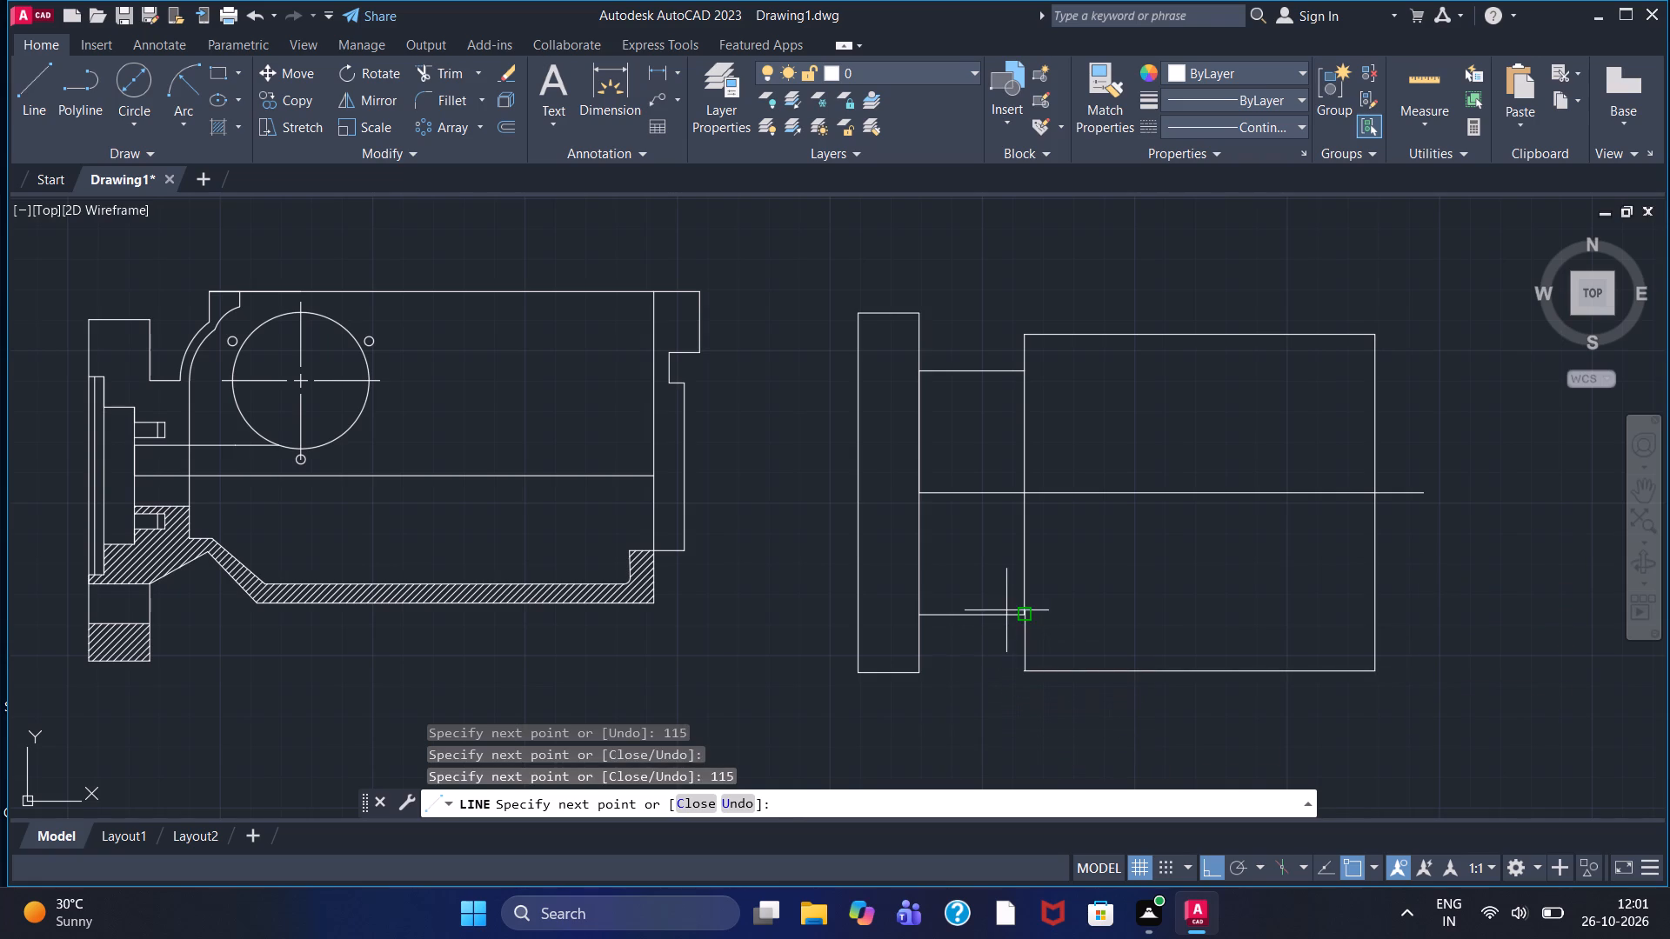
left_click(1029, 619)
right_click(1100, 602)
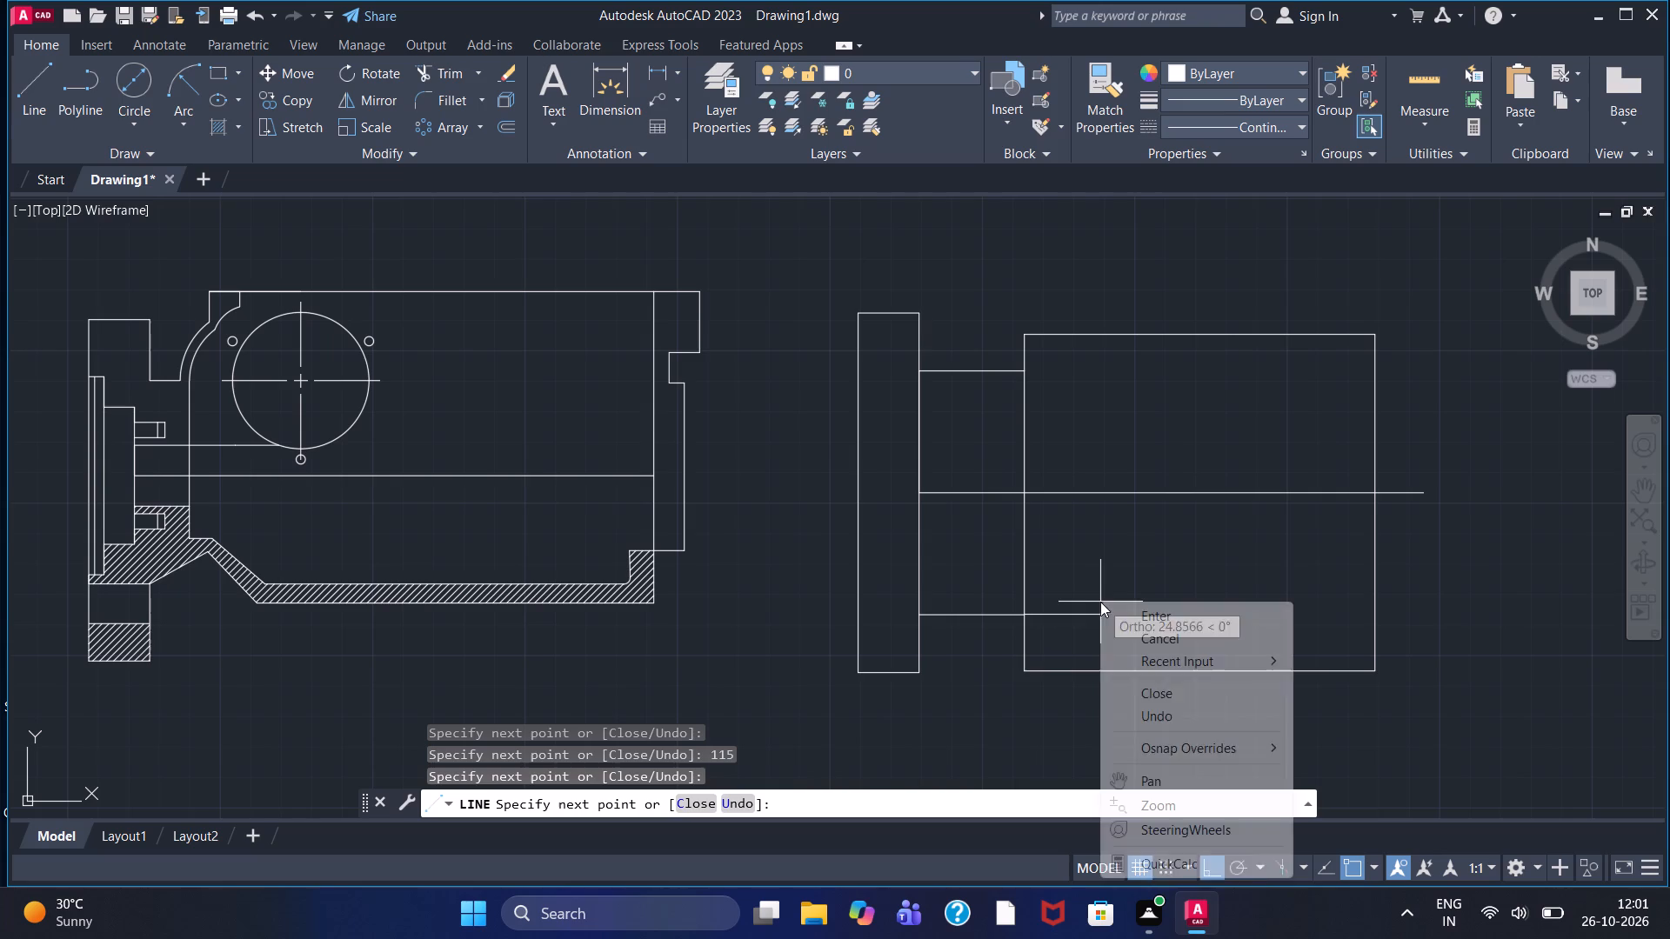
left_click(1130, 614)
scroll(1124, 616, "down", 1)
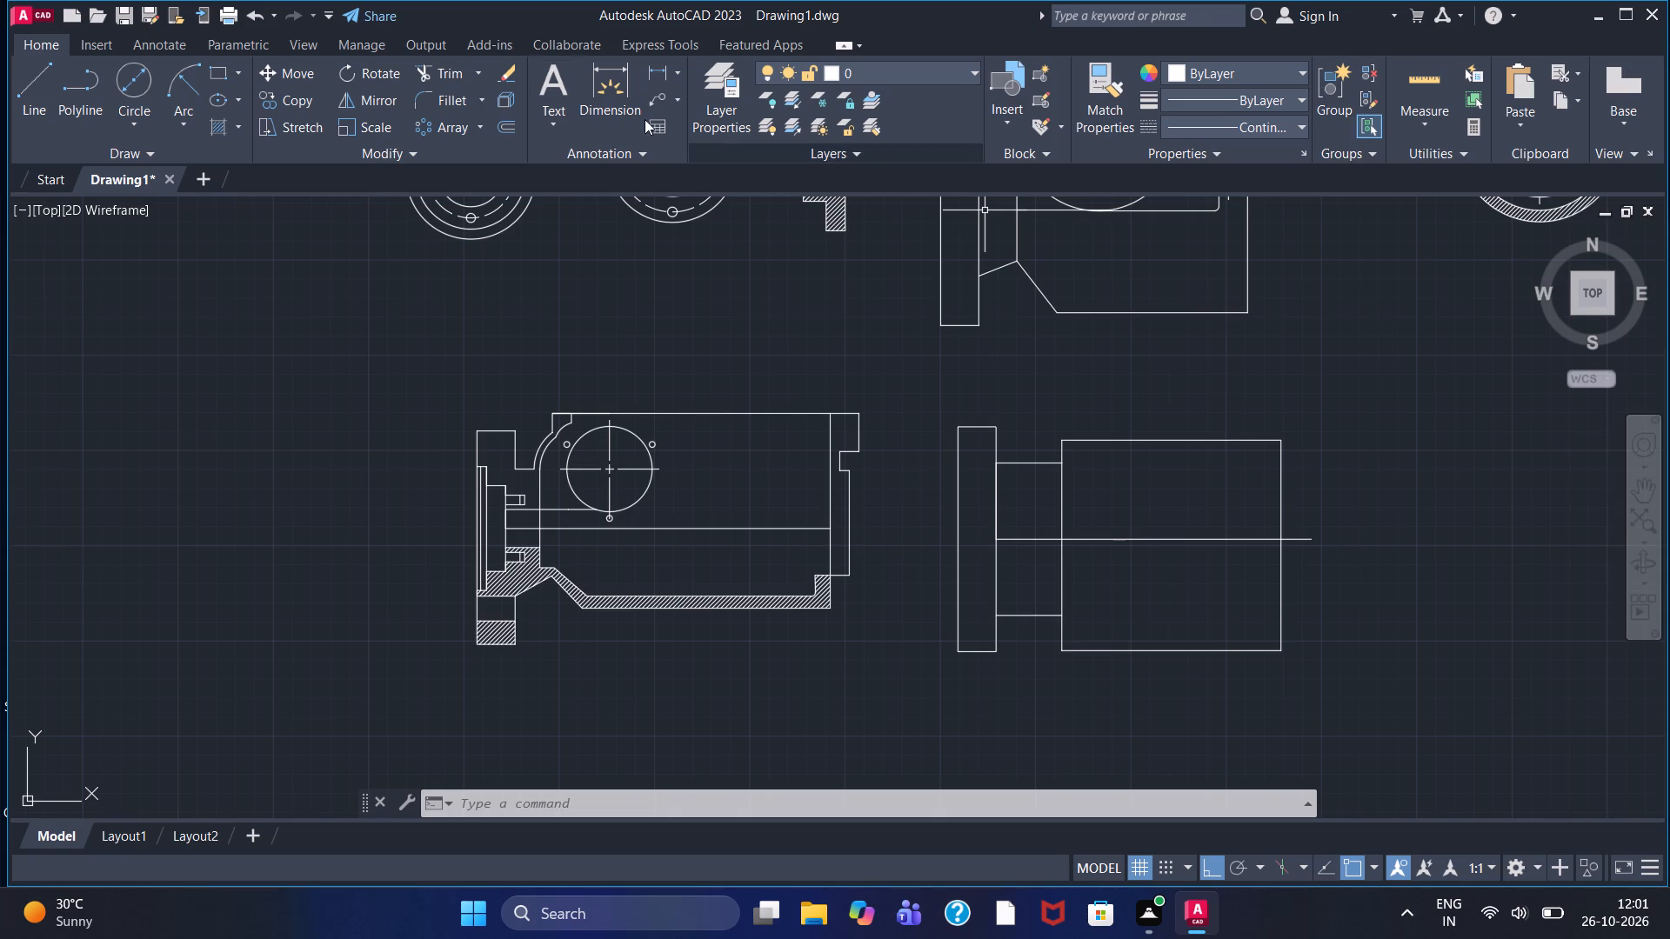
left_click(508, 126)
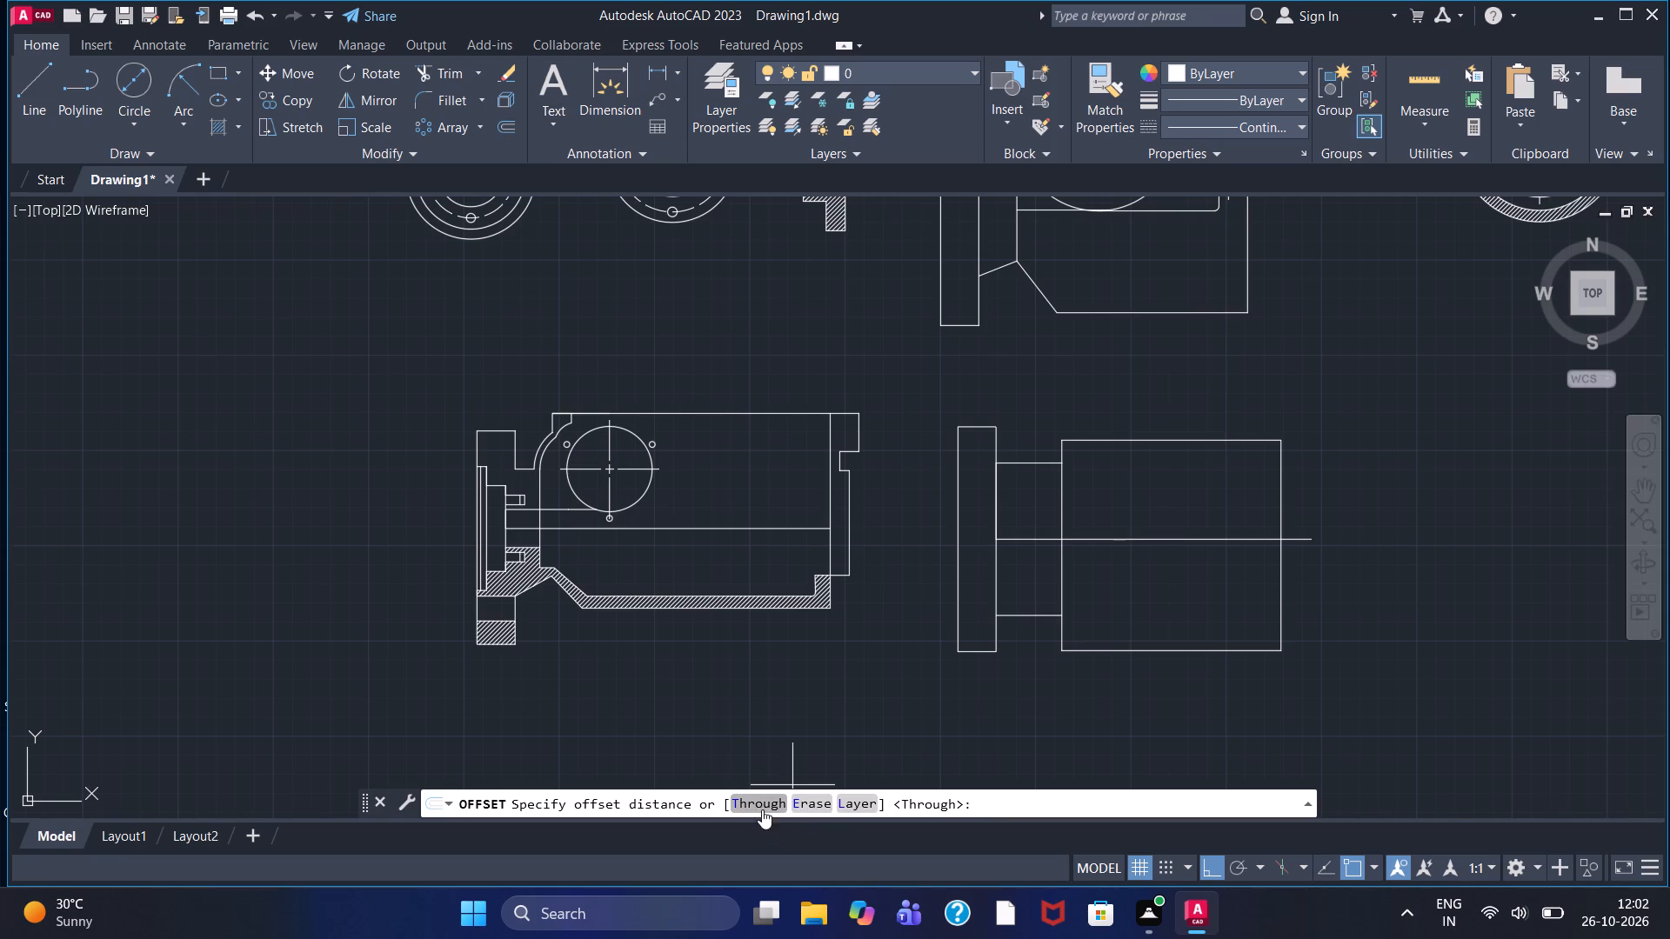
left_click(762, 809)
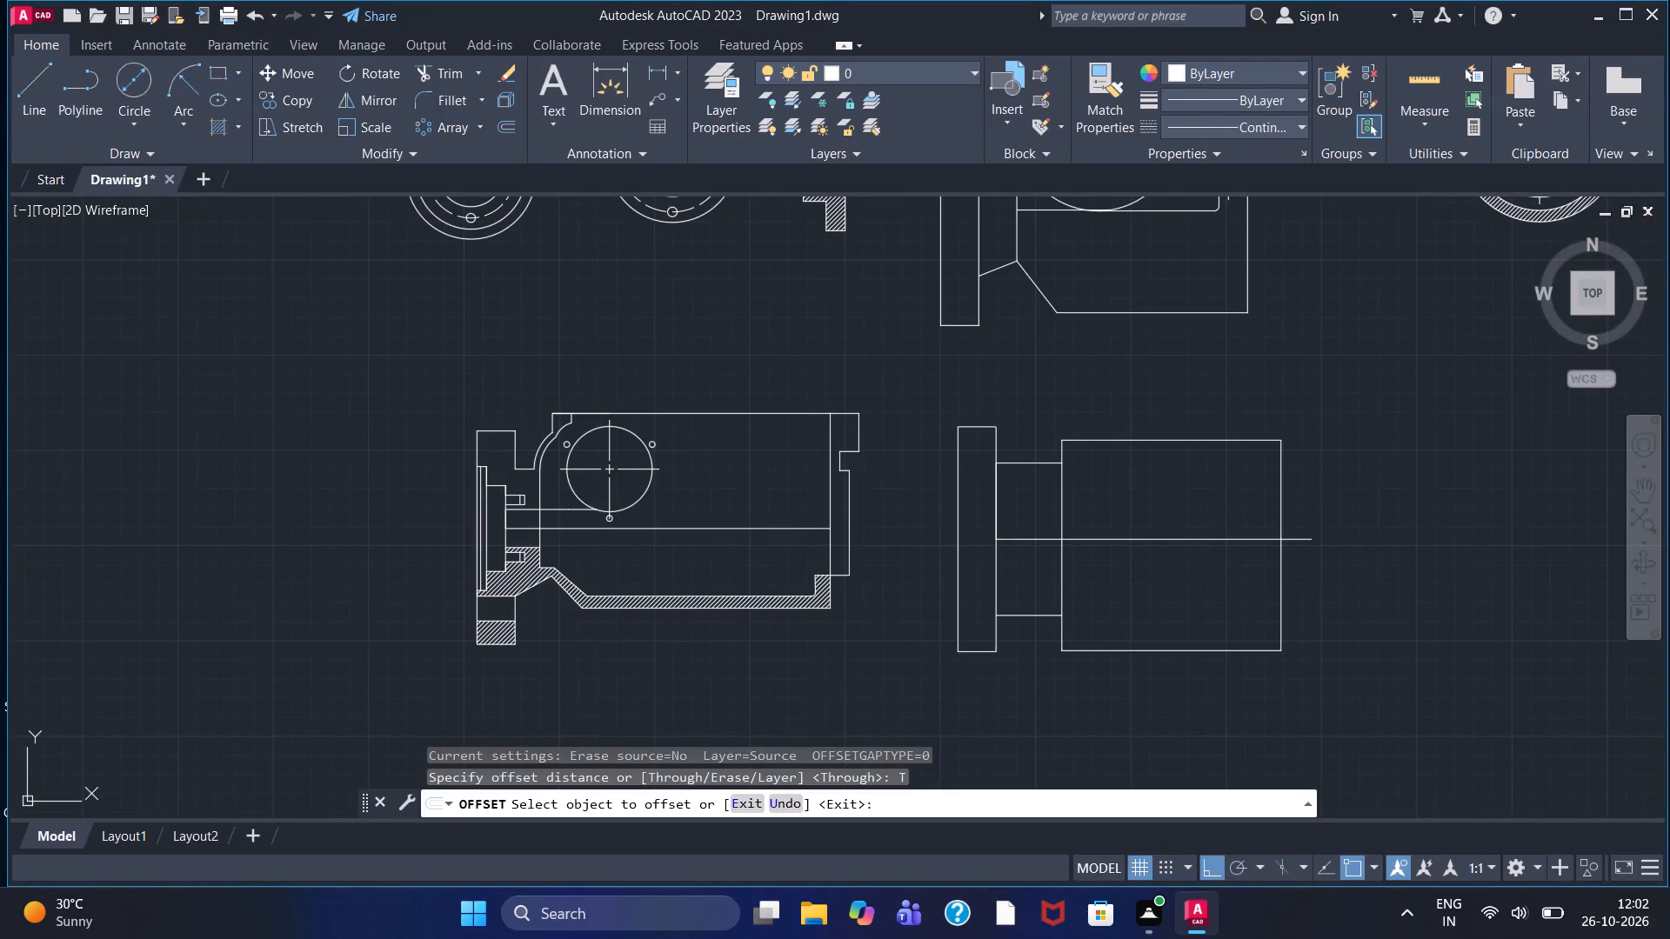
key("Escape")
Draw an inner wall line from the body's lower neck-side corner: 10 outward, 102 up, 17 outward, and up past the body's top edge.
left_click(34, 91)
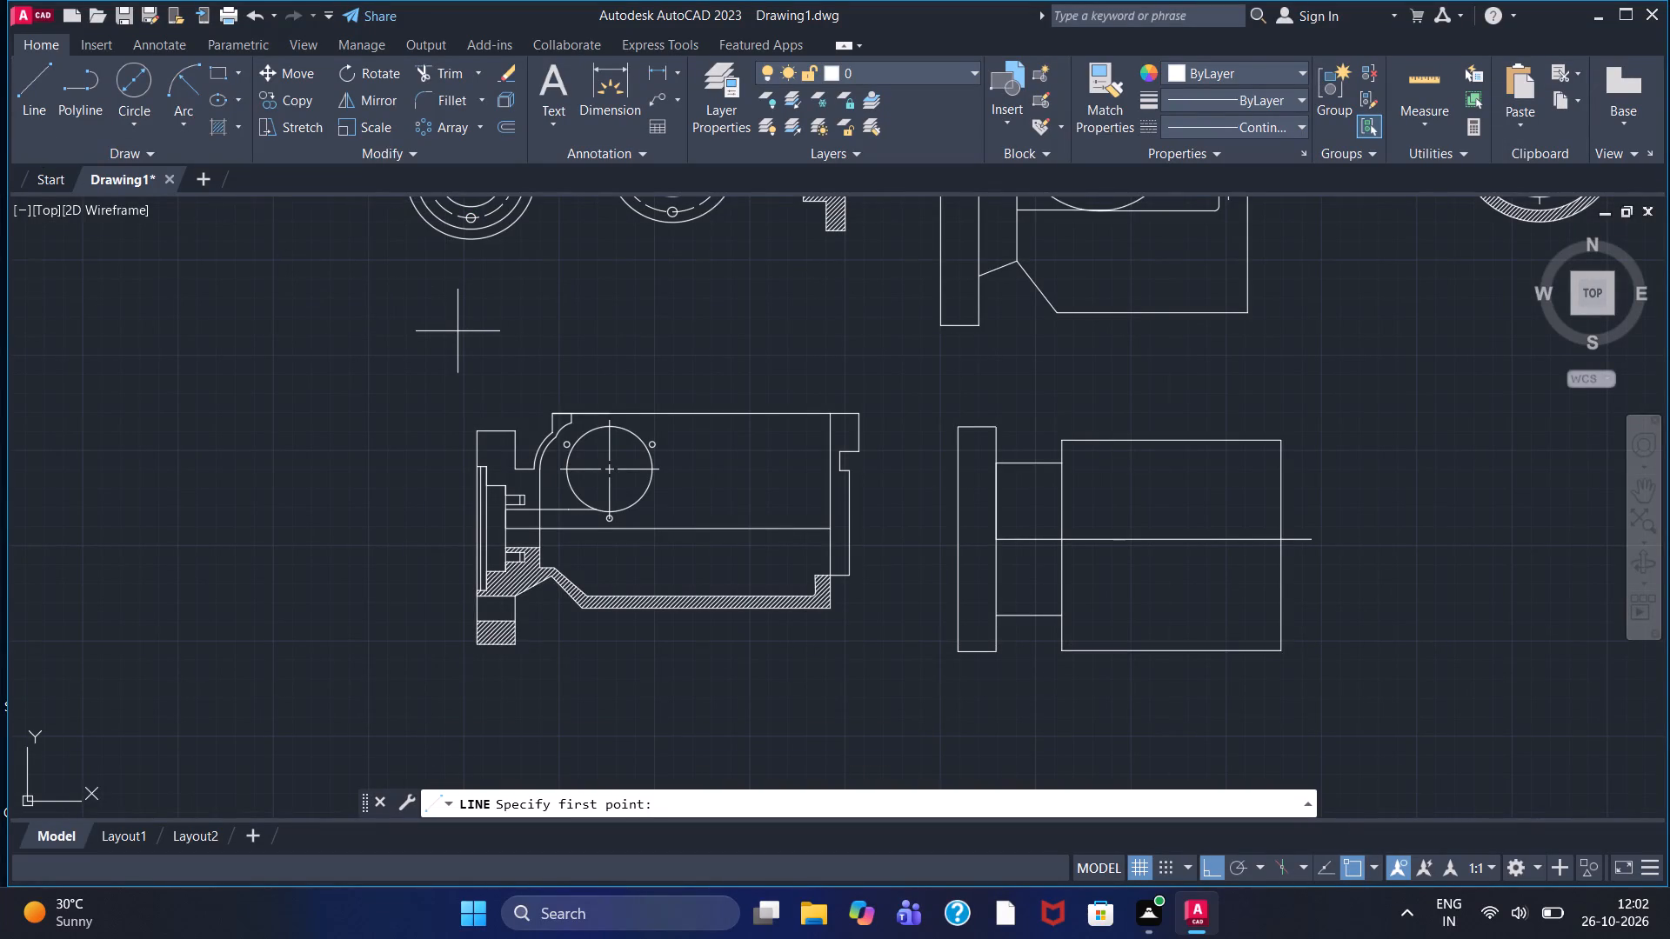
left_click(1067, 654)
type("10")
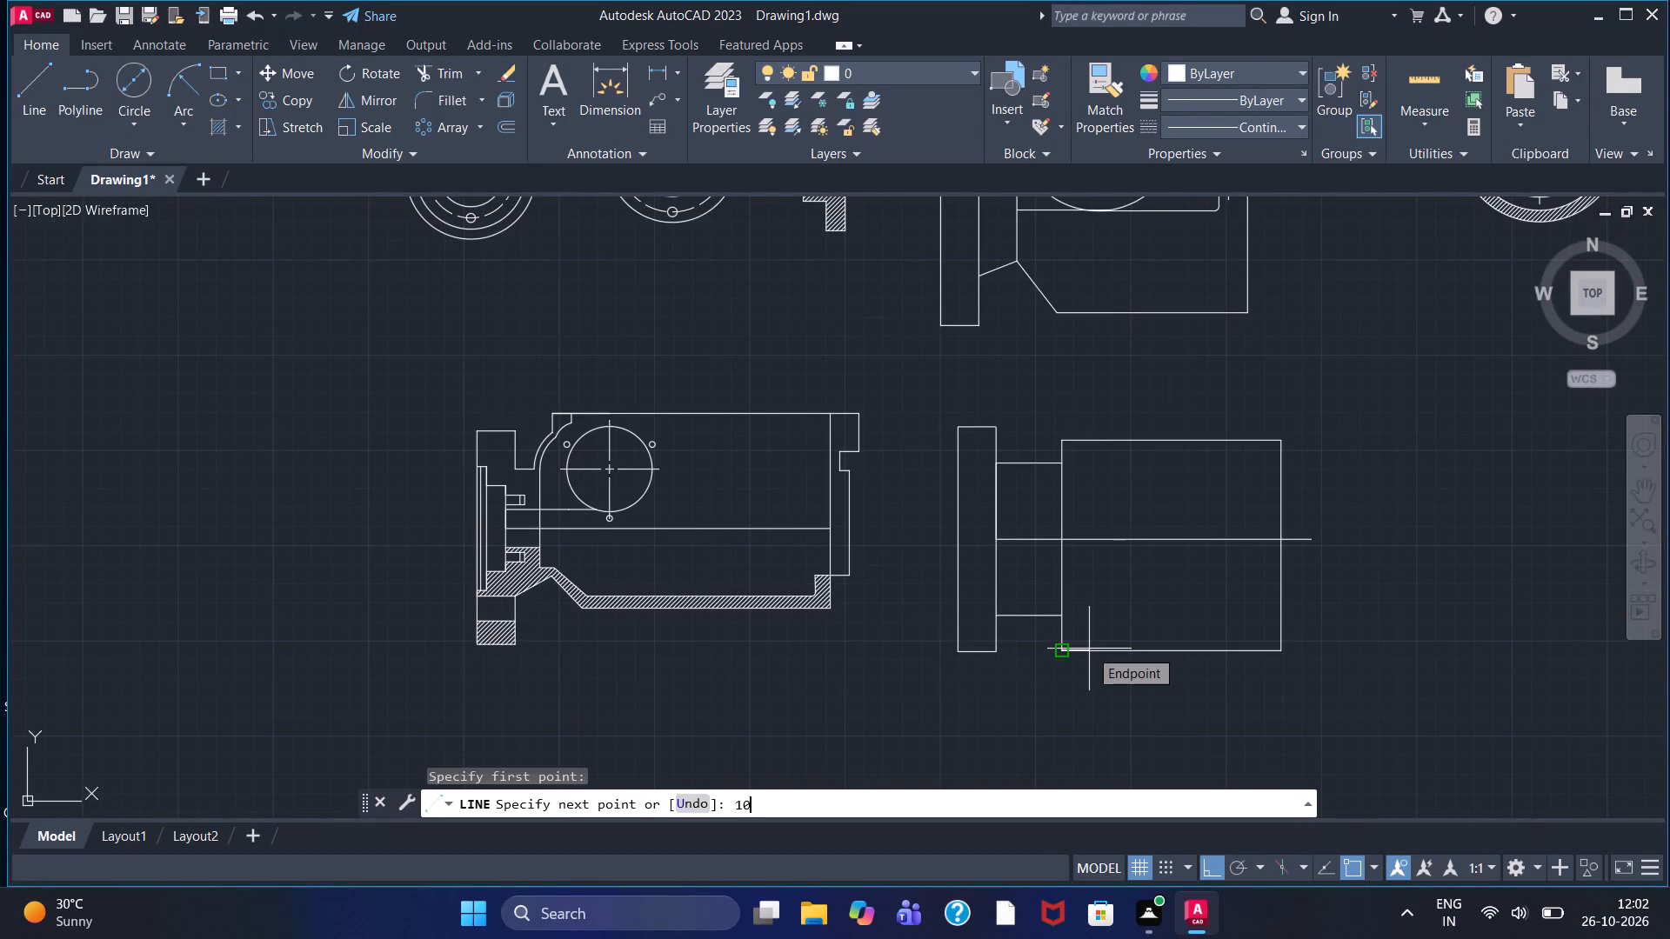
key("Return")
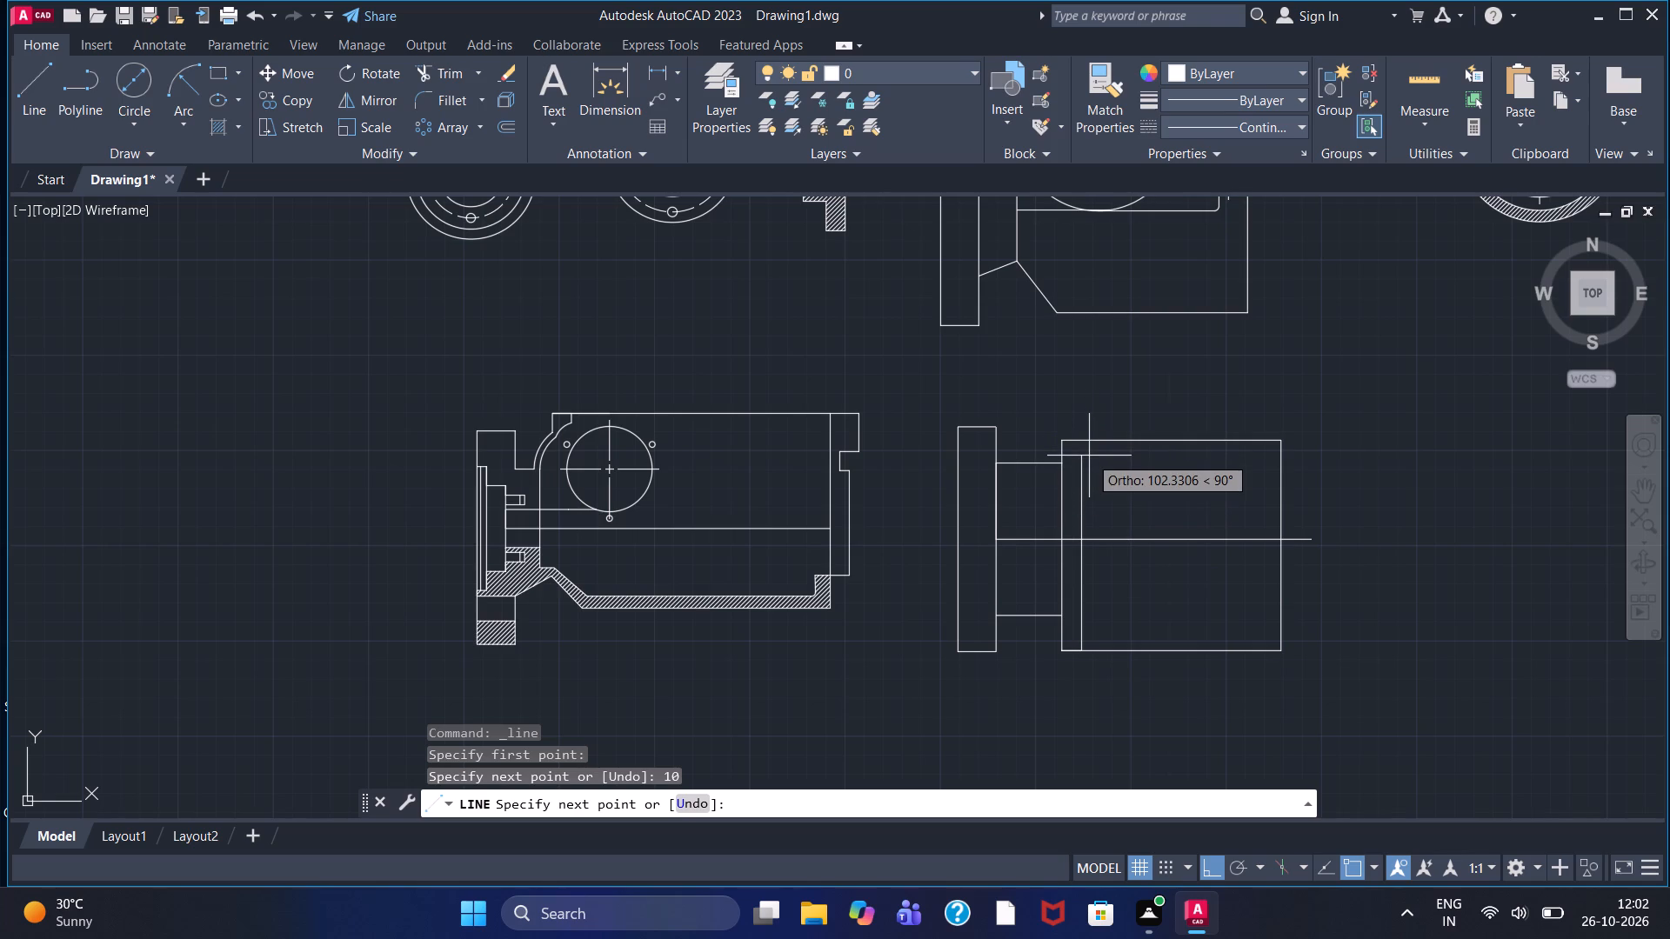
type("102")
key("Return")
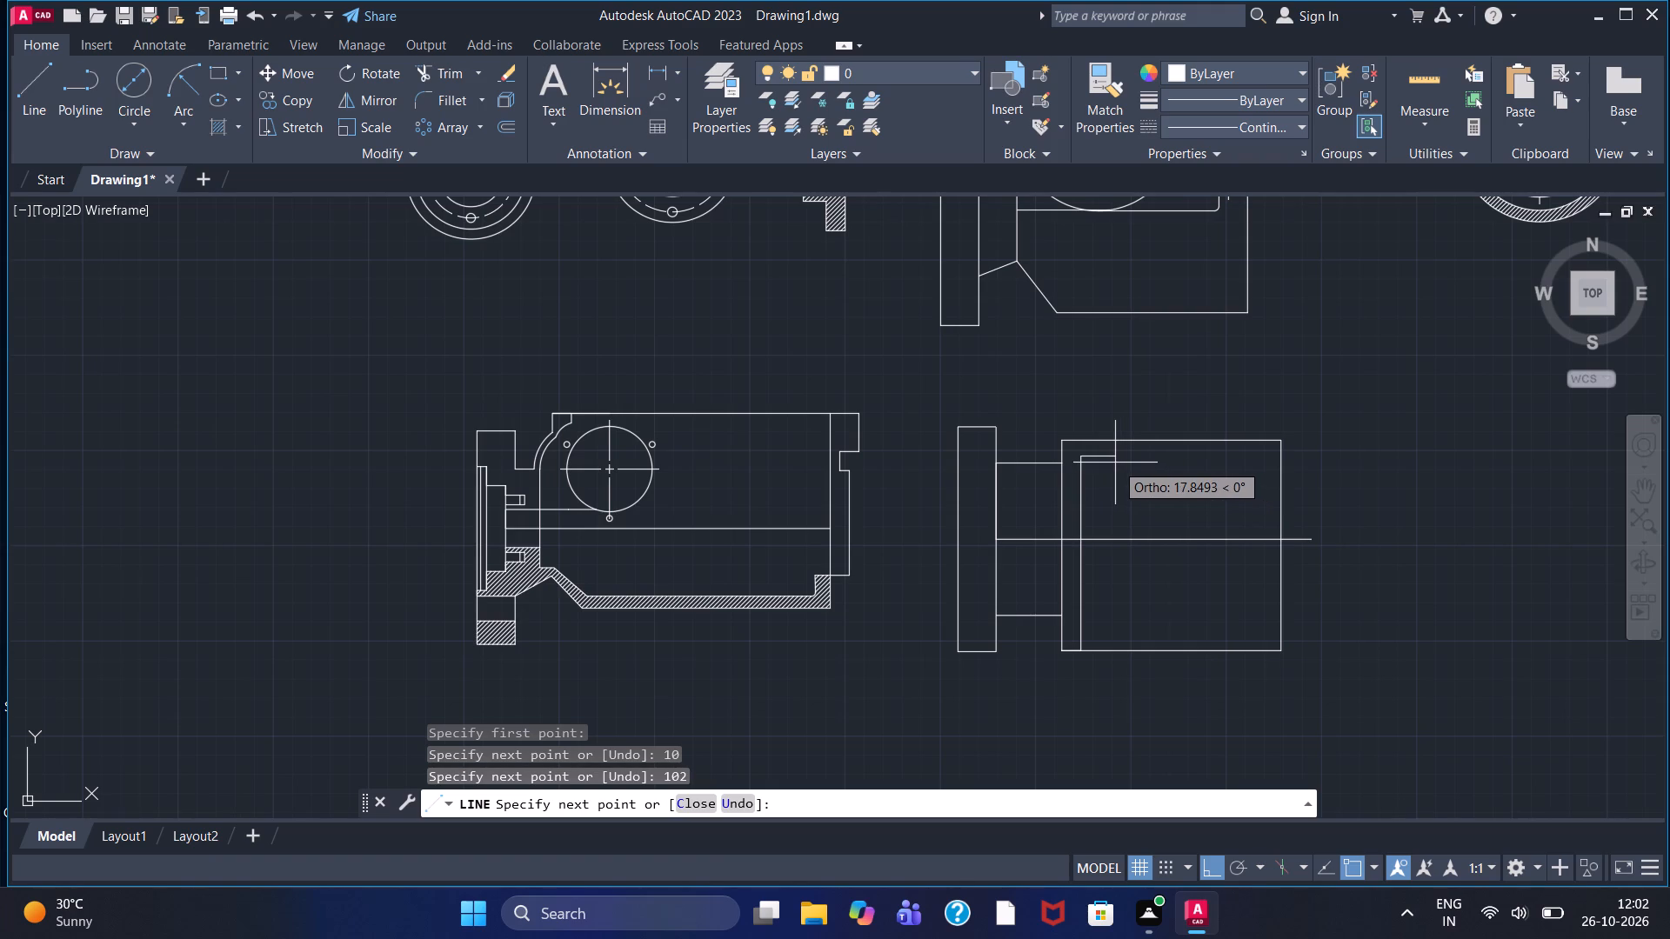
type("17")
key("Return")
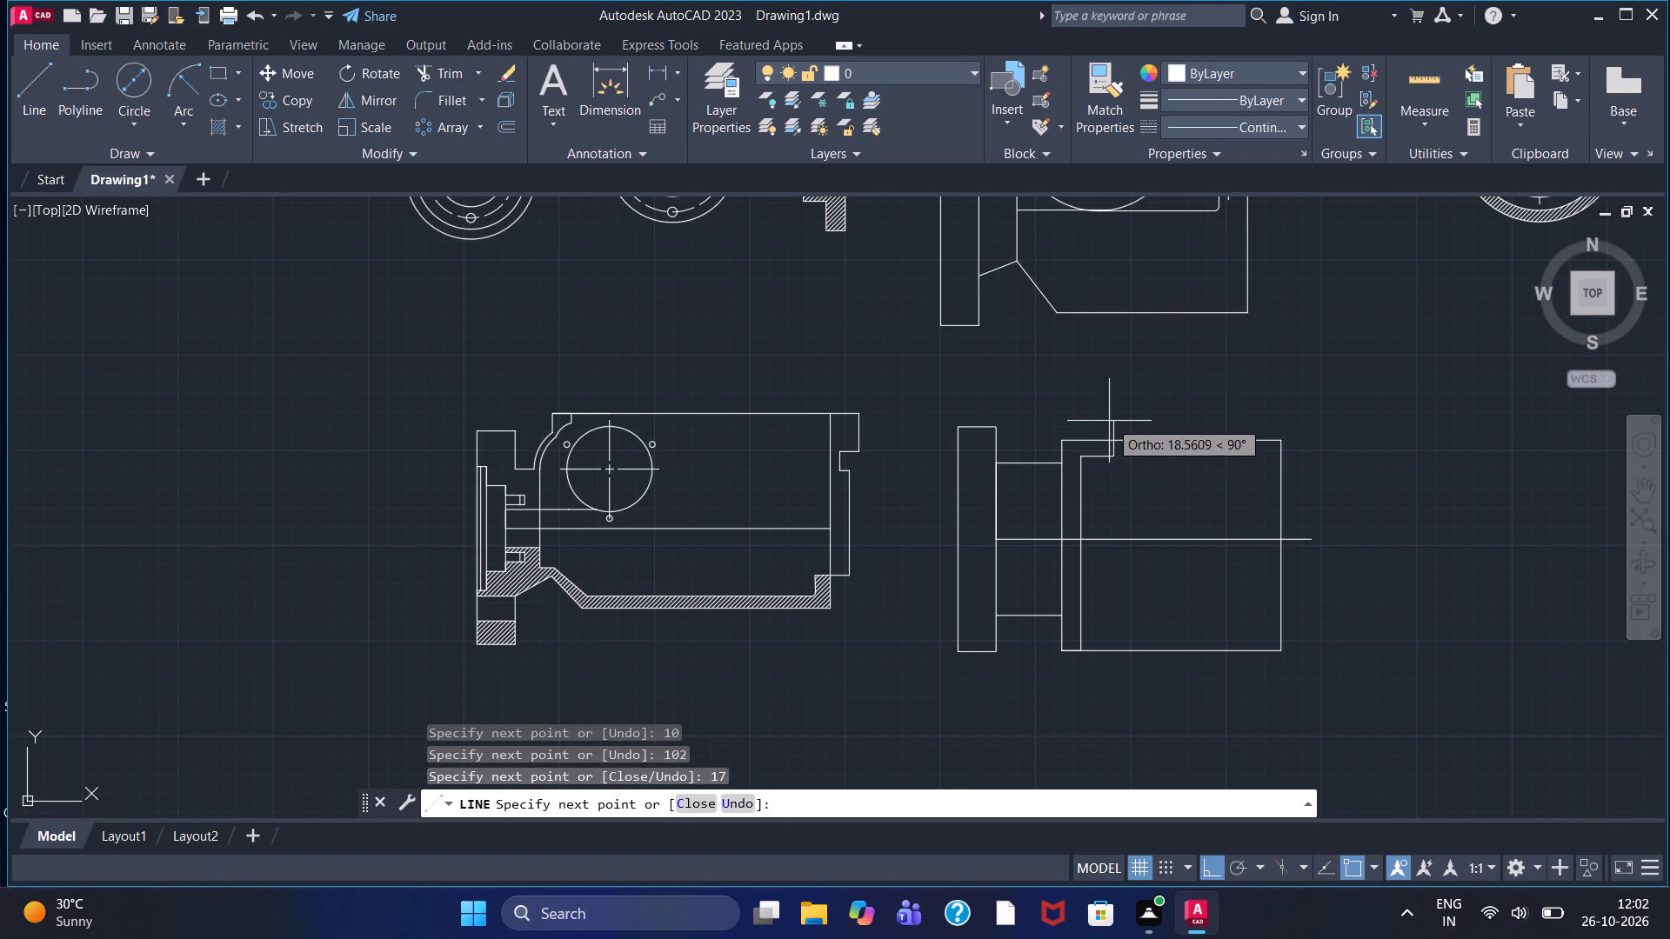
left_click(1110, 410)
right_click(1110, 410)
left_click(1118, 419)
Trim the part of the inner wall's last vertical line that extends above the body's top edge.
scroll(1126, 416, "up", 3)
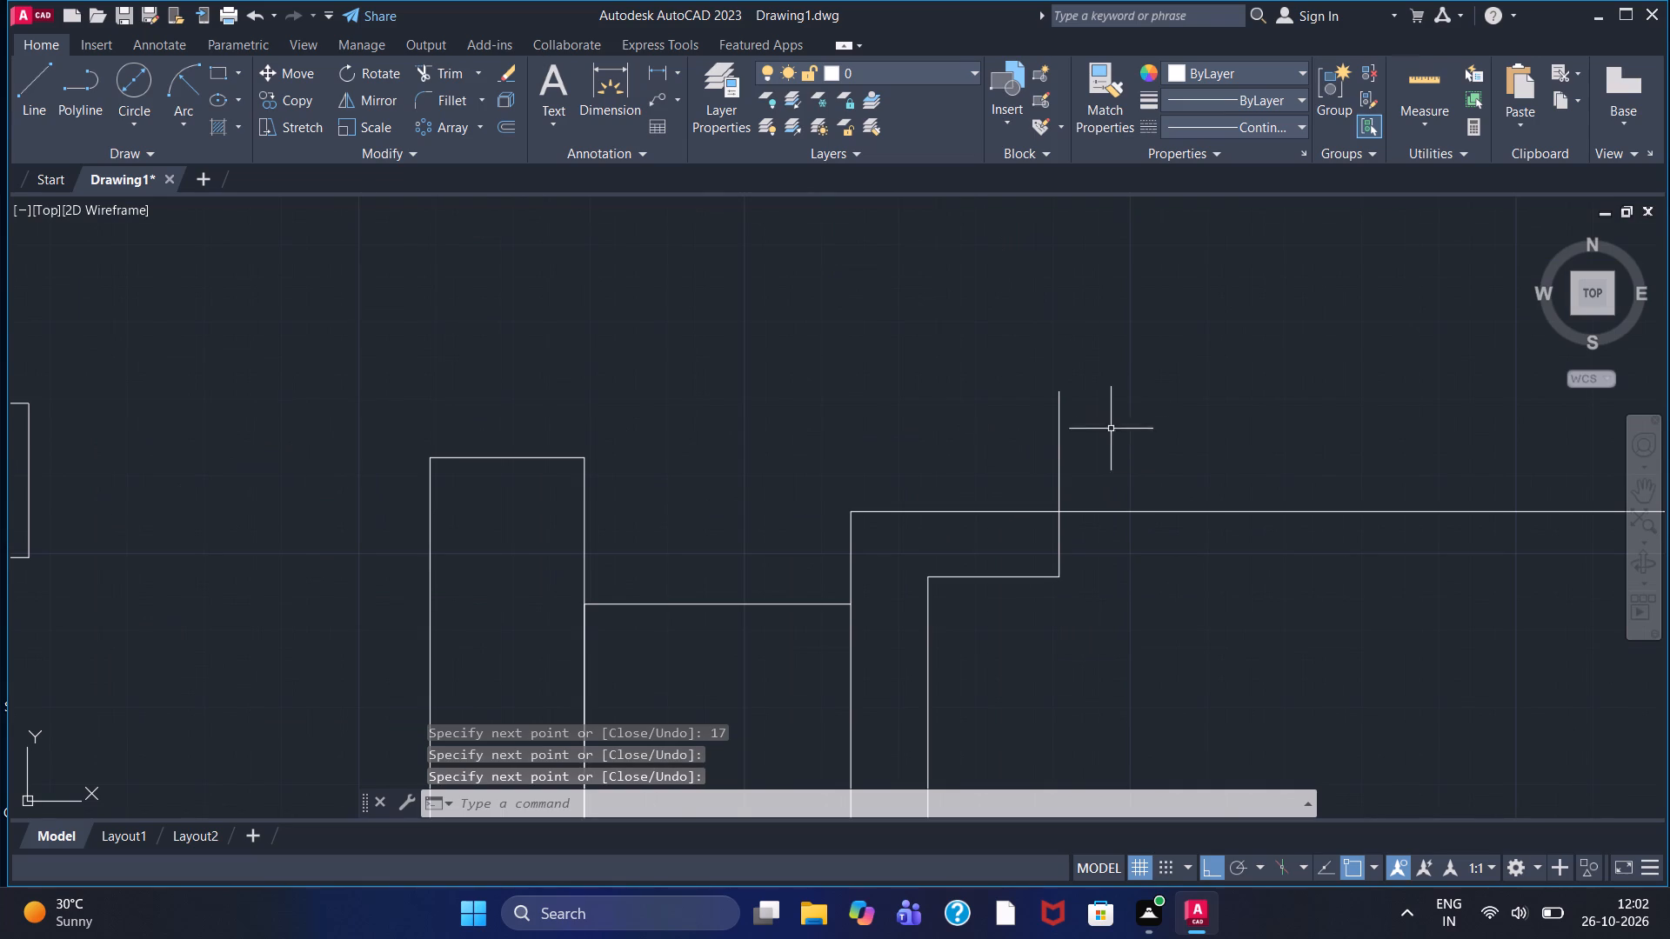
left_click(444, 67)
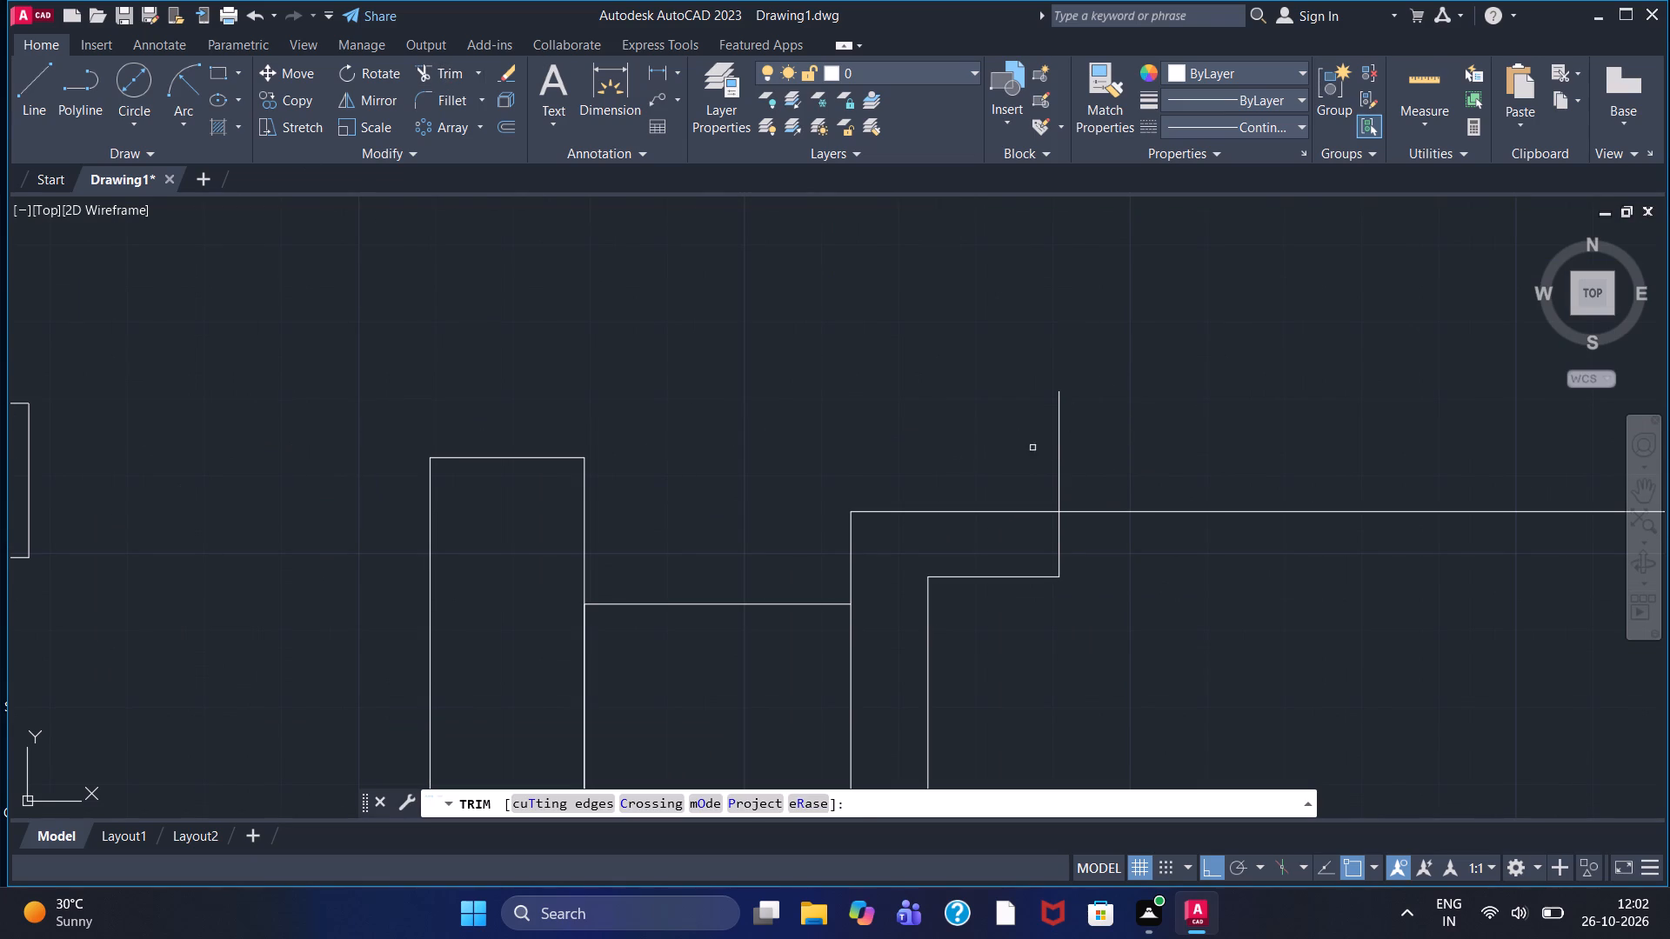
left_click(1060, 453)
Fillet the corner between the inner wall's 17-long horizontal line and its short vertical line with radius 2.
scroll(1052, 479, "down", 1)
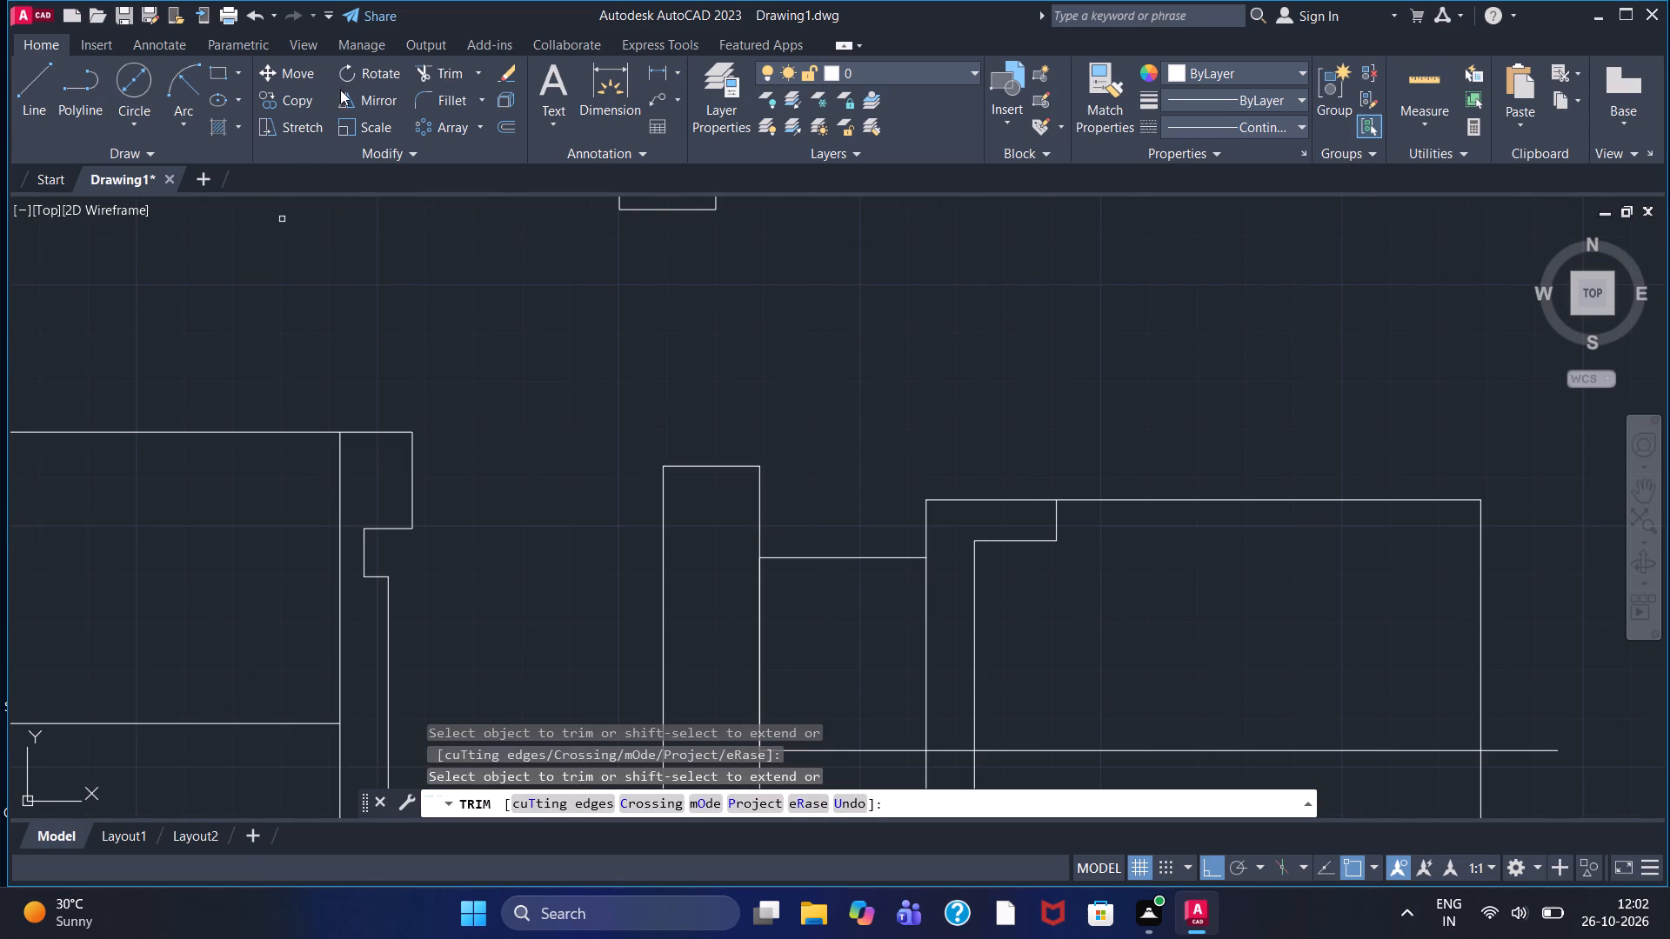
left_click(437, 106)
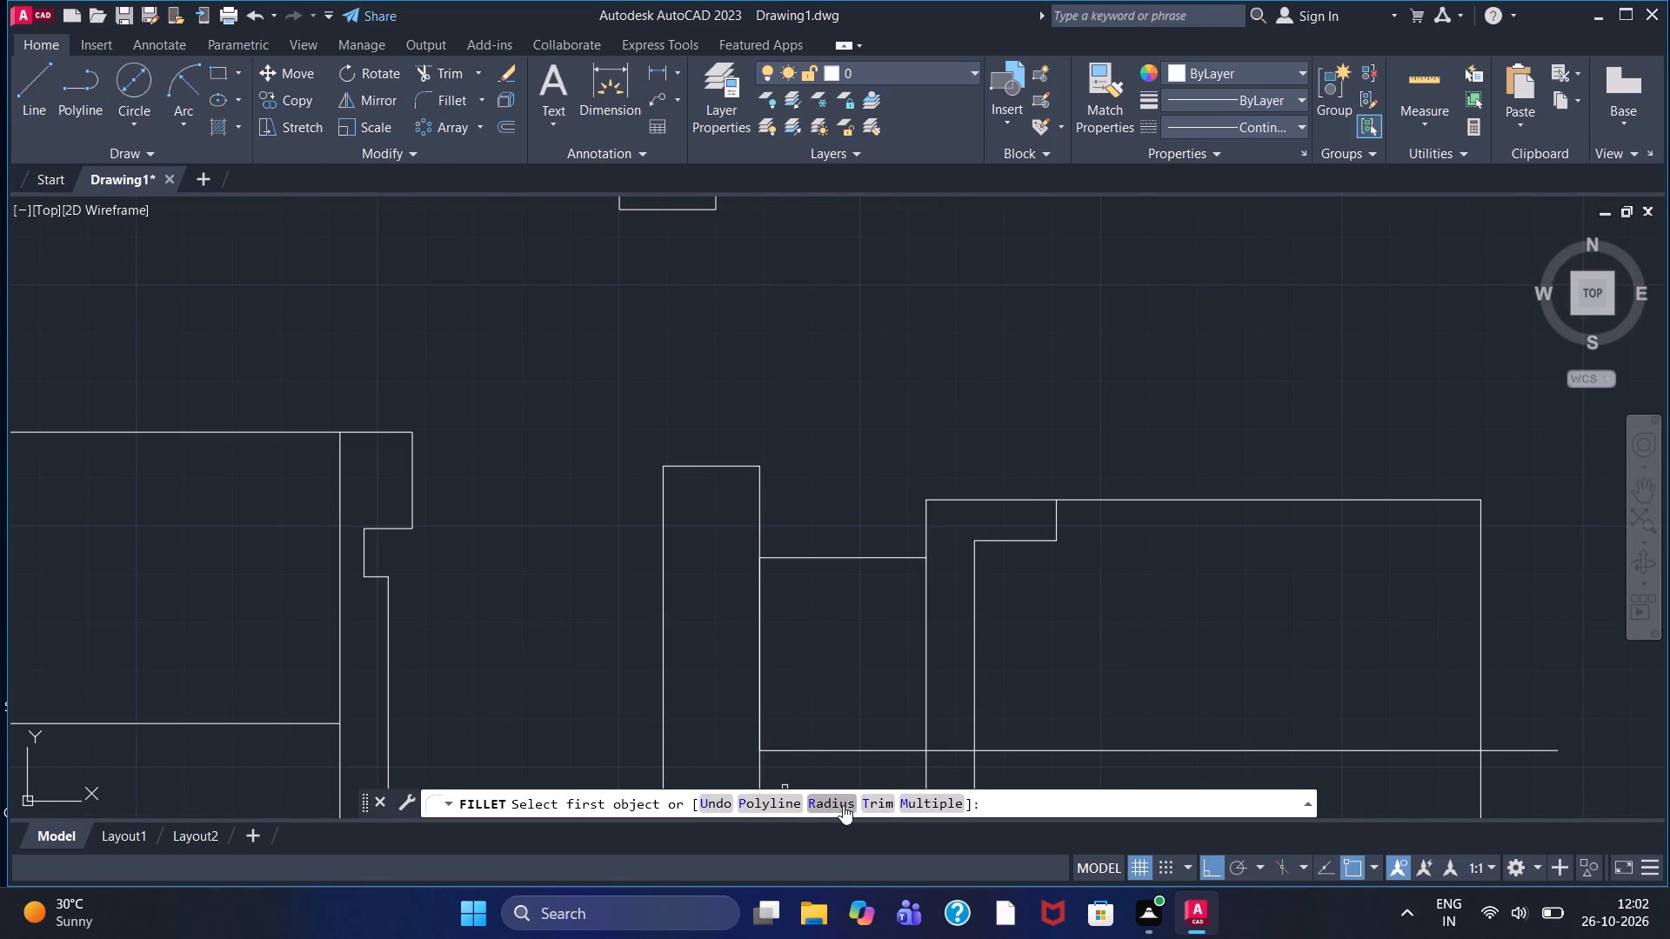
left_click(843, 805)
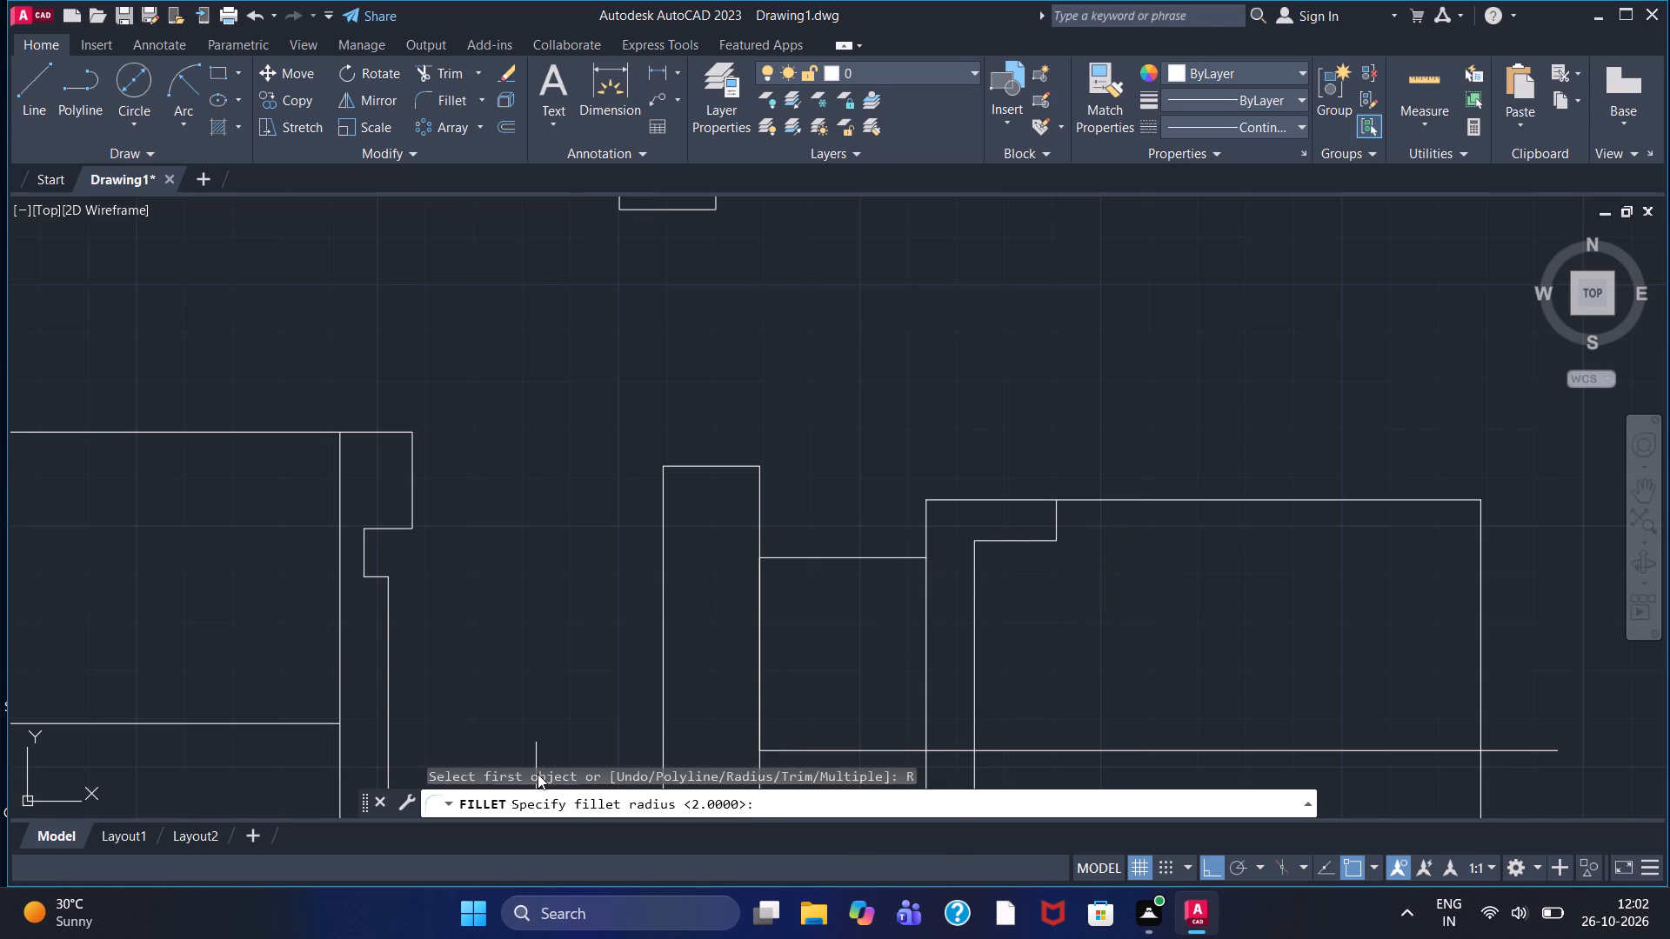
key("2")
key("Return")
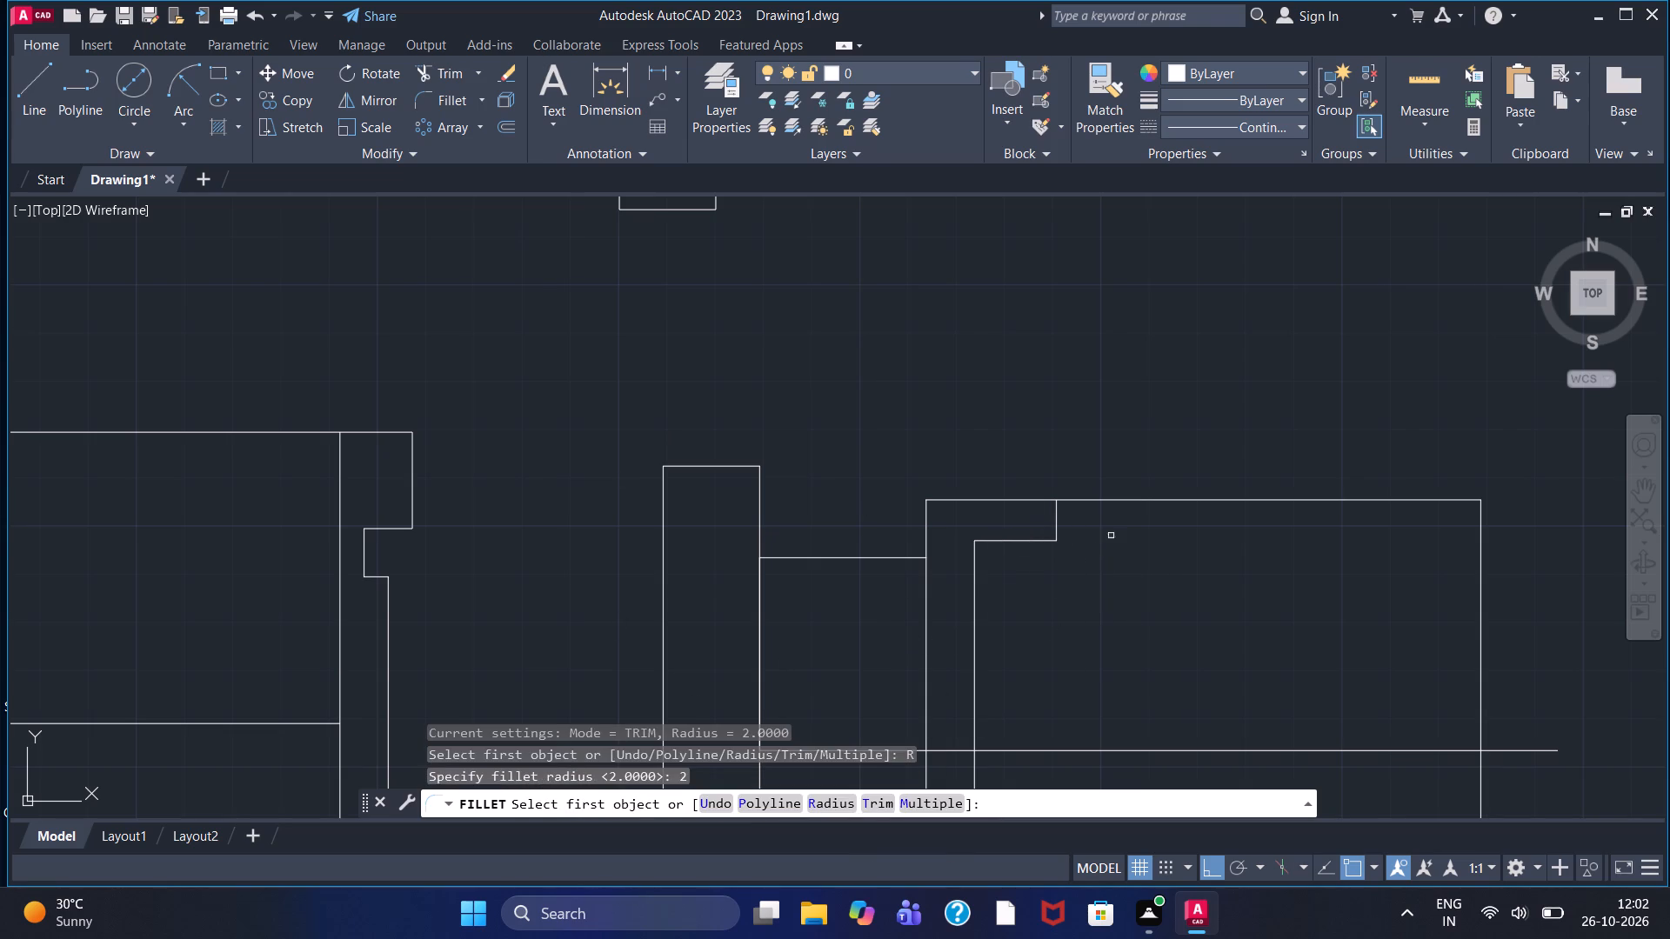
left_click(1033, 543)
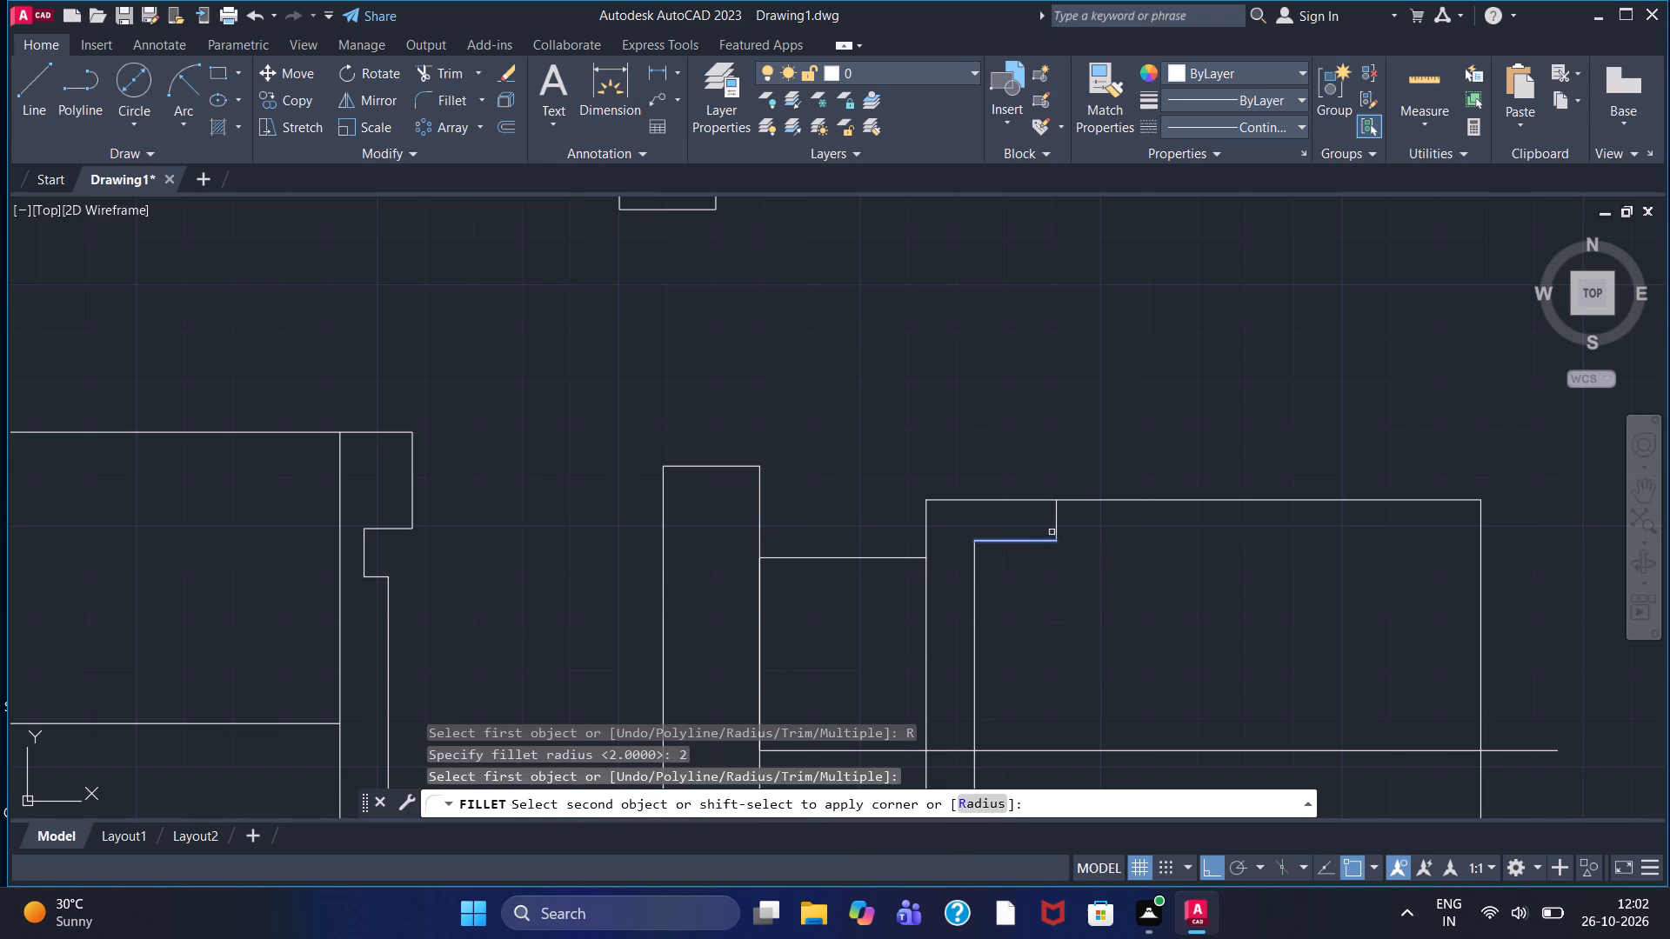
left_click(1058, 528)
From the inner wall's upper end, draw a line along the body's top edge, 10 down, and about 68 outward past the outer edge.
scroll(1045, 618, "down", 1)
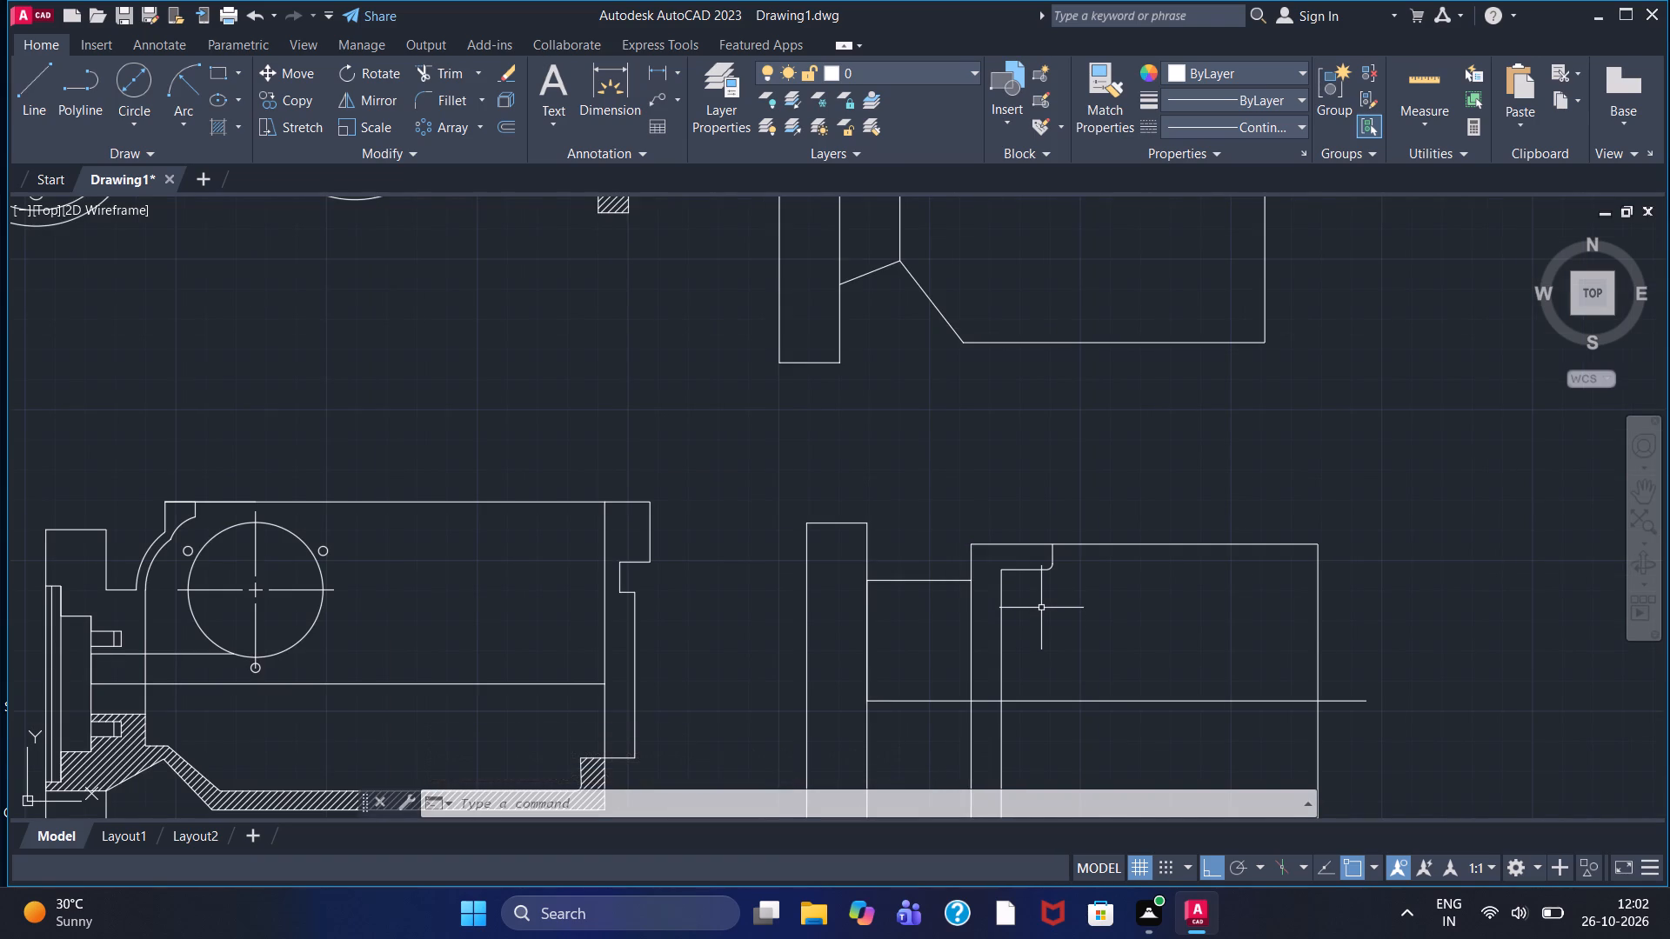
scroll(1009, 607, "down", 1)
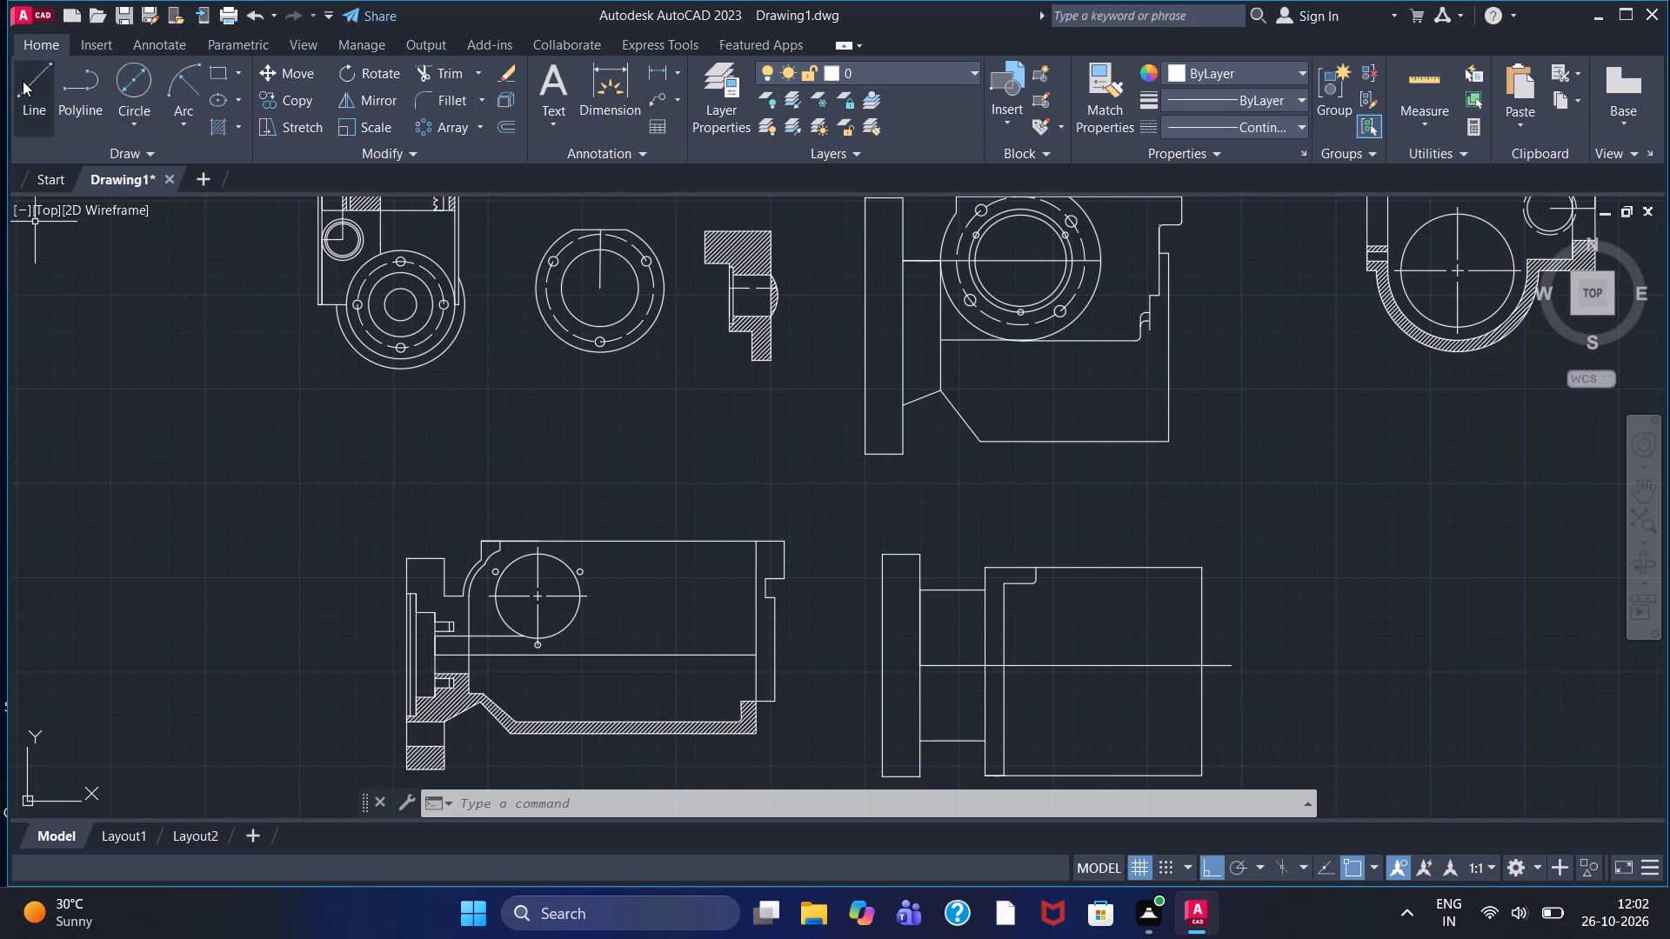
left_click(23, 81)
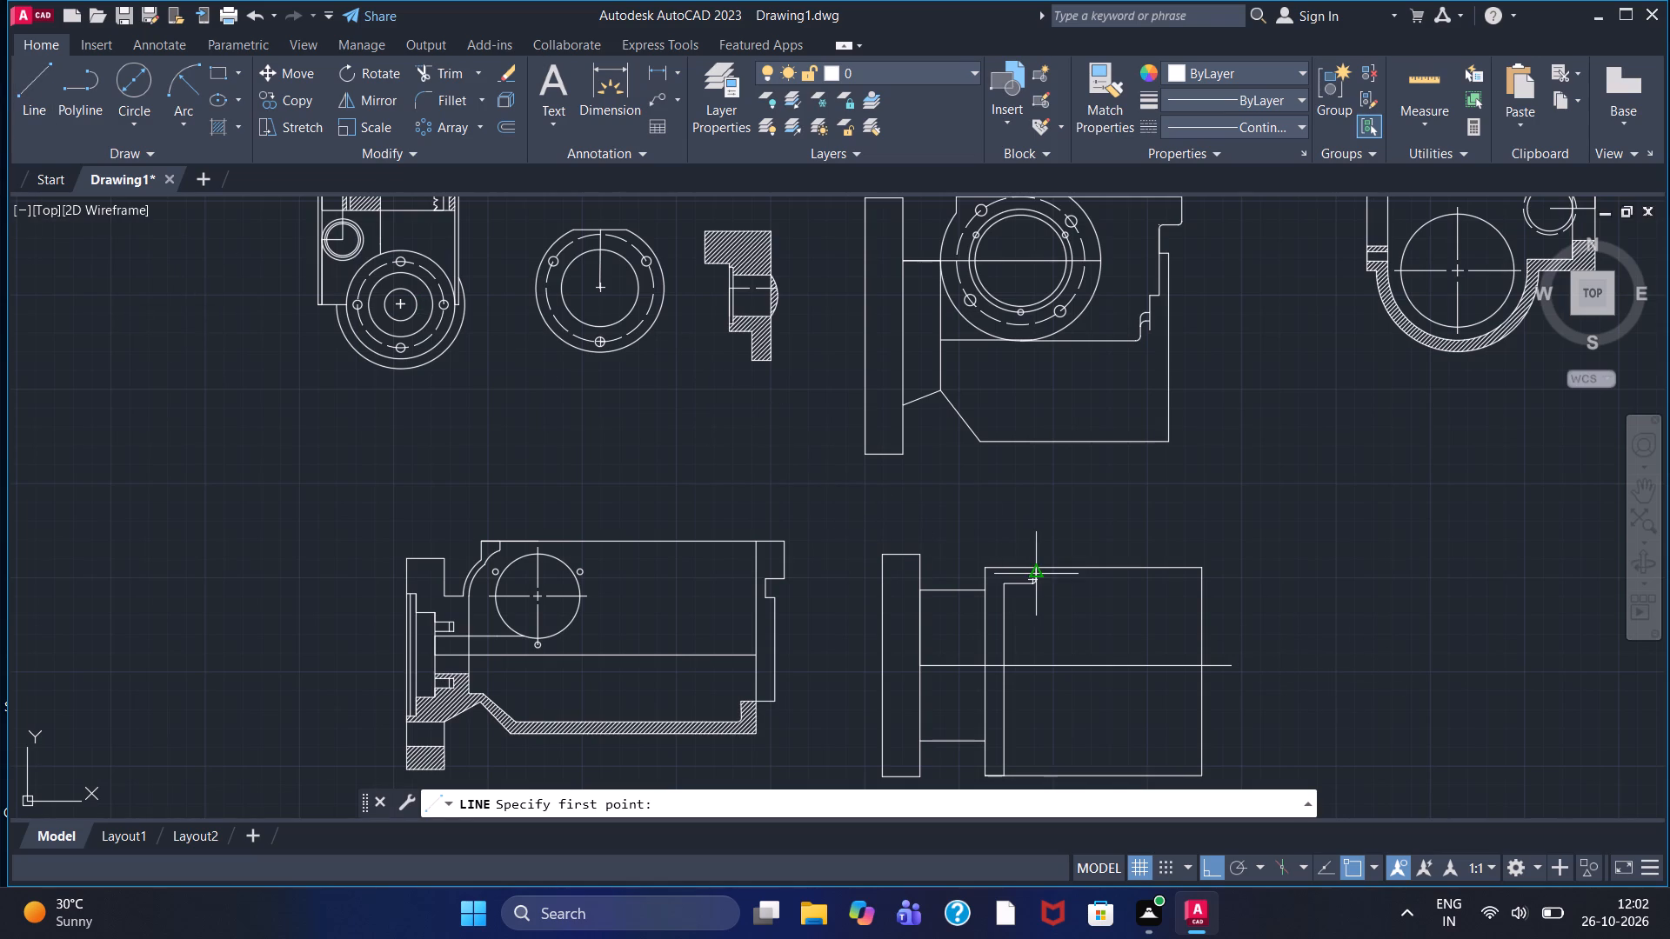
left_click_drag(1032, 564, 1044, 563)
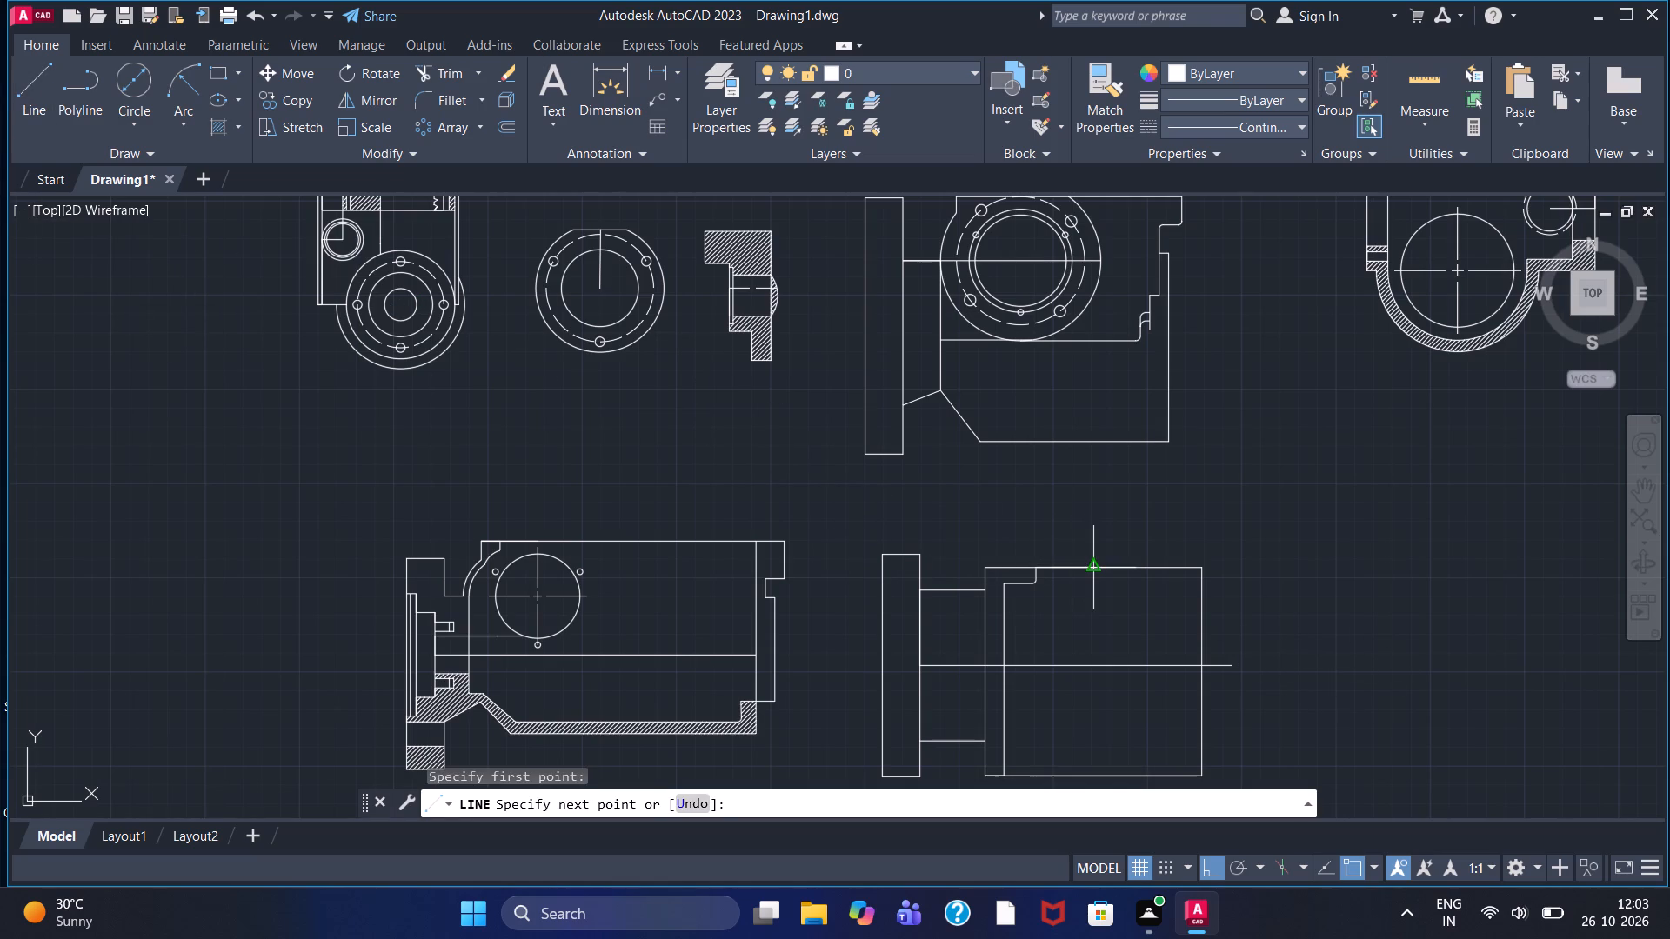
left_click(1095, 569)
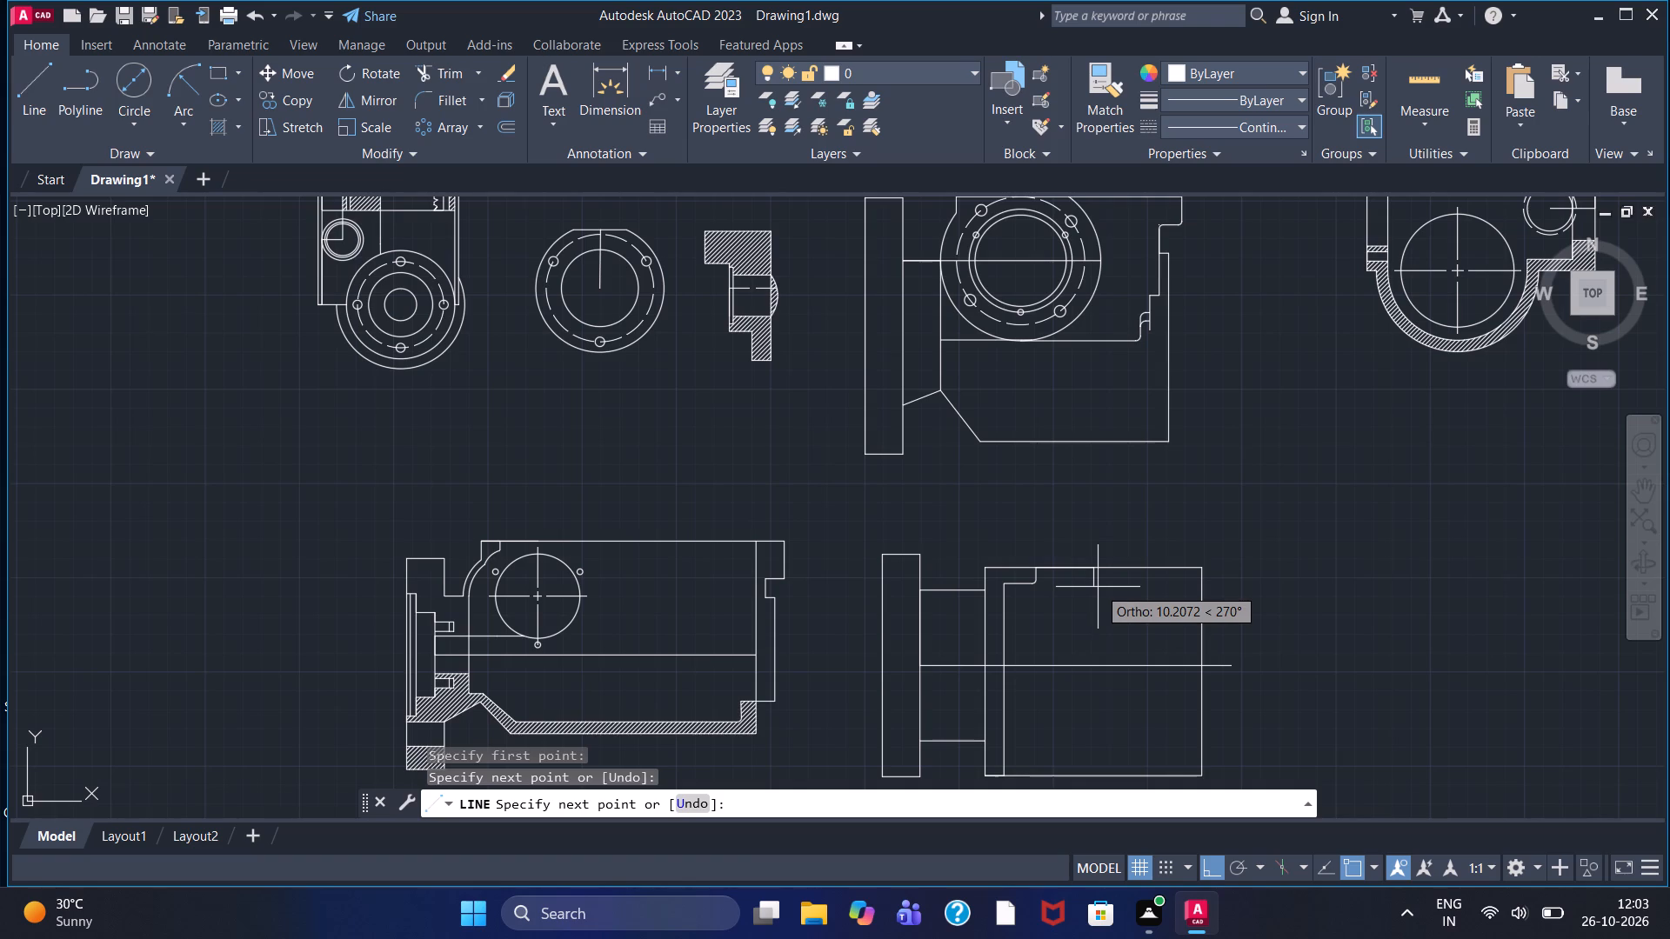
scroll(1099, 584, "up", 3)
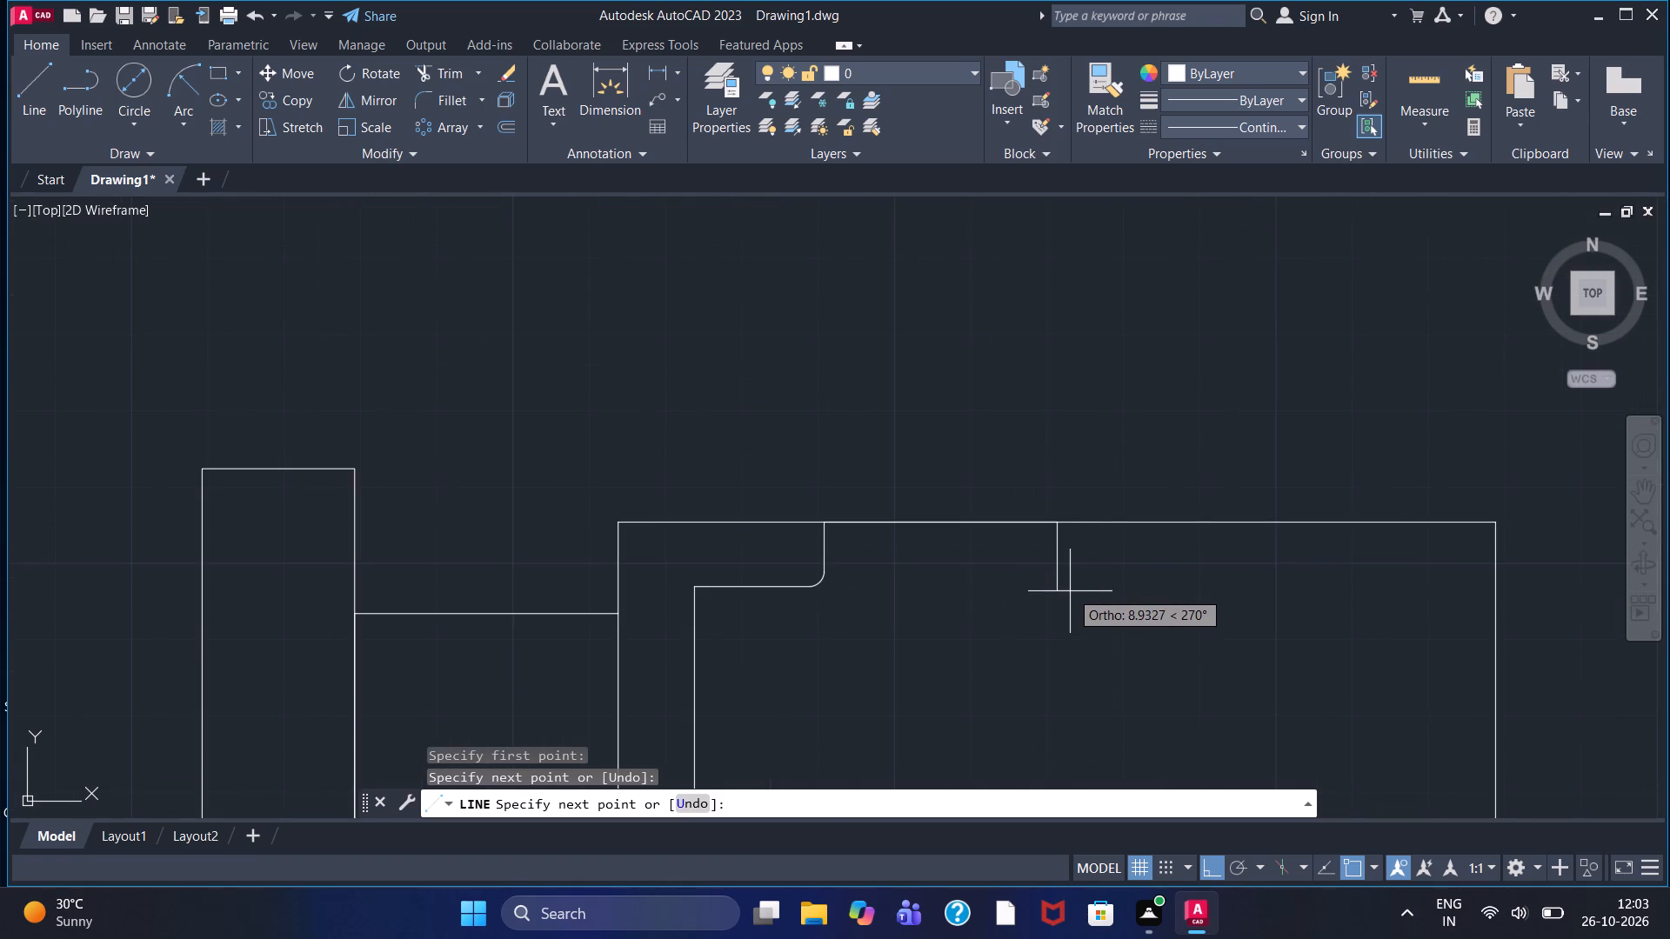
type("10")
key("Return")
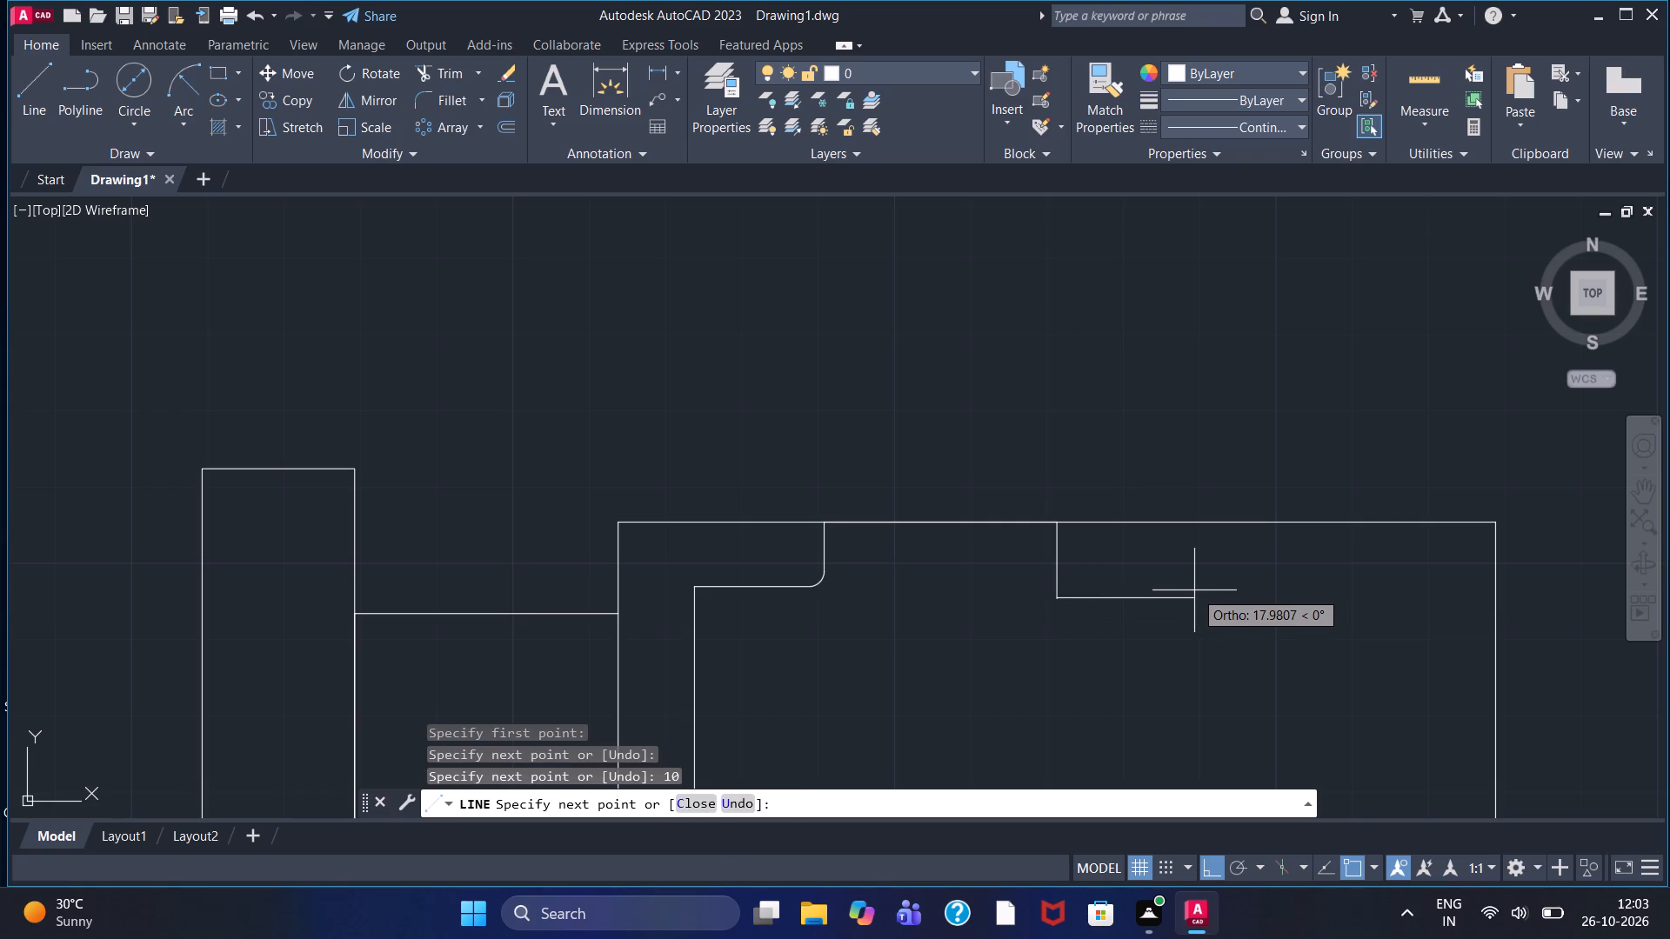
left_click(1574, 595)
right_click(1574, 595)
left_click(1588, 602)
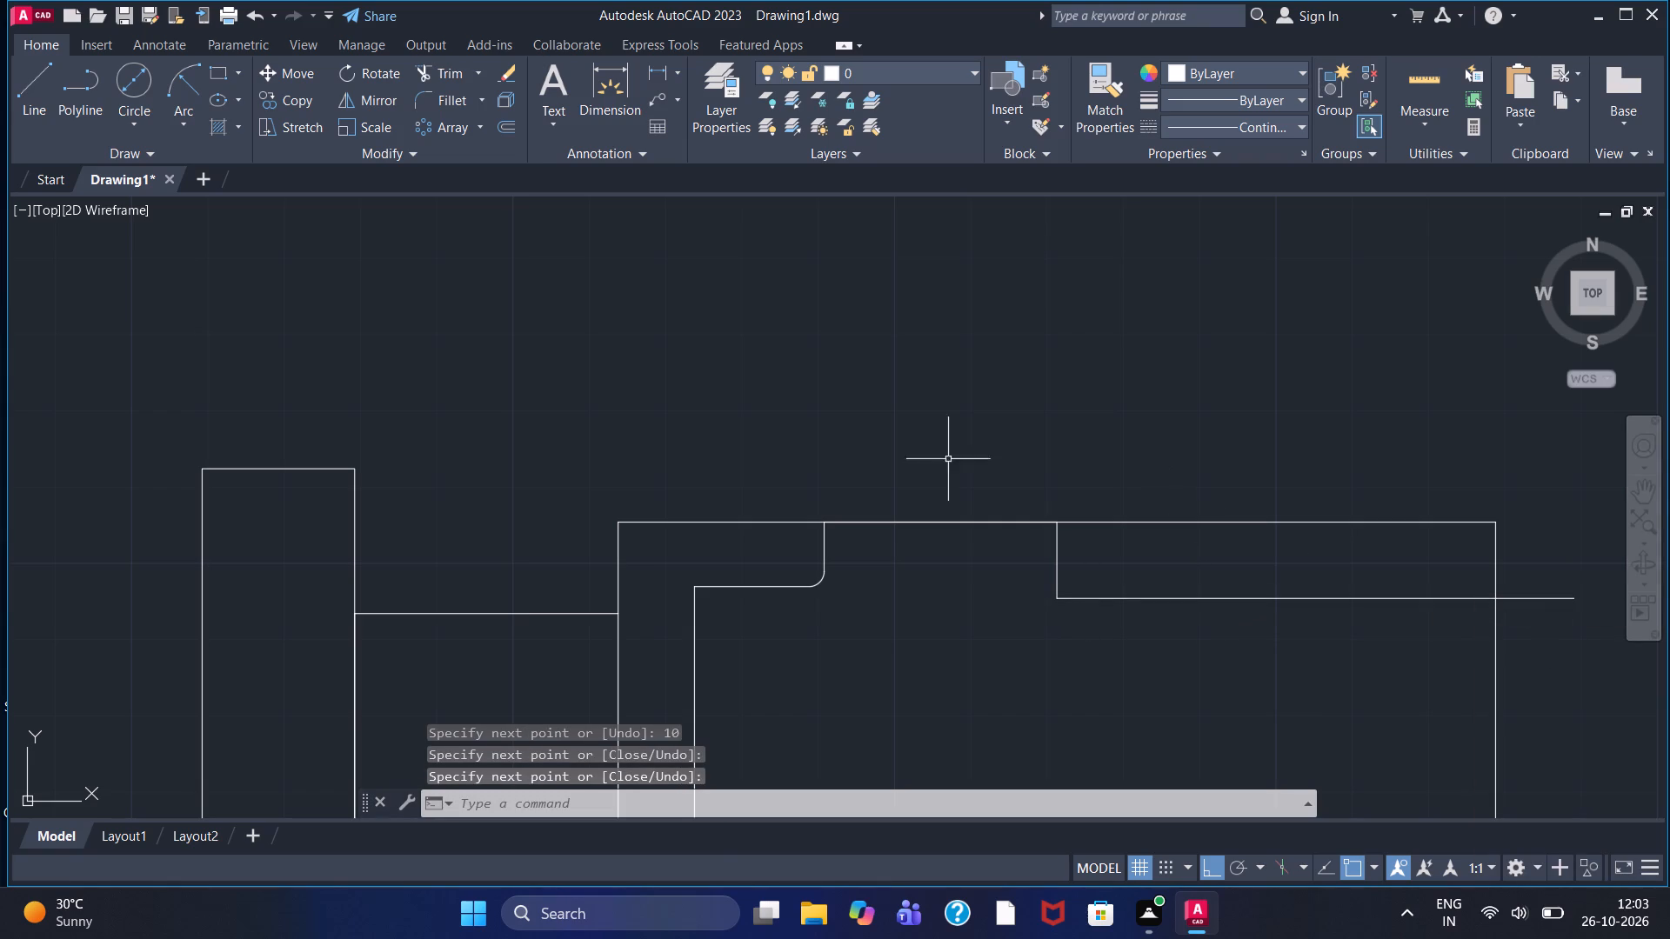
Trim the part of the new horizontal line that extends beyond the body's outer edge.
left_click(438, 69)
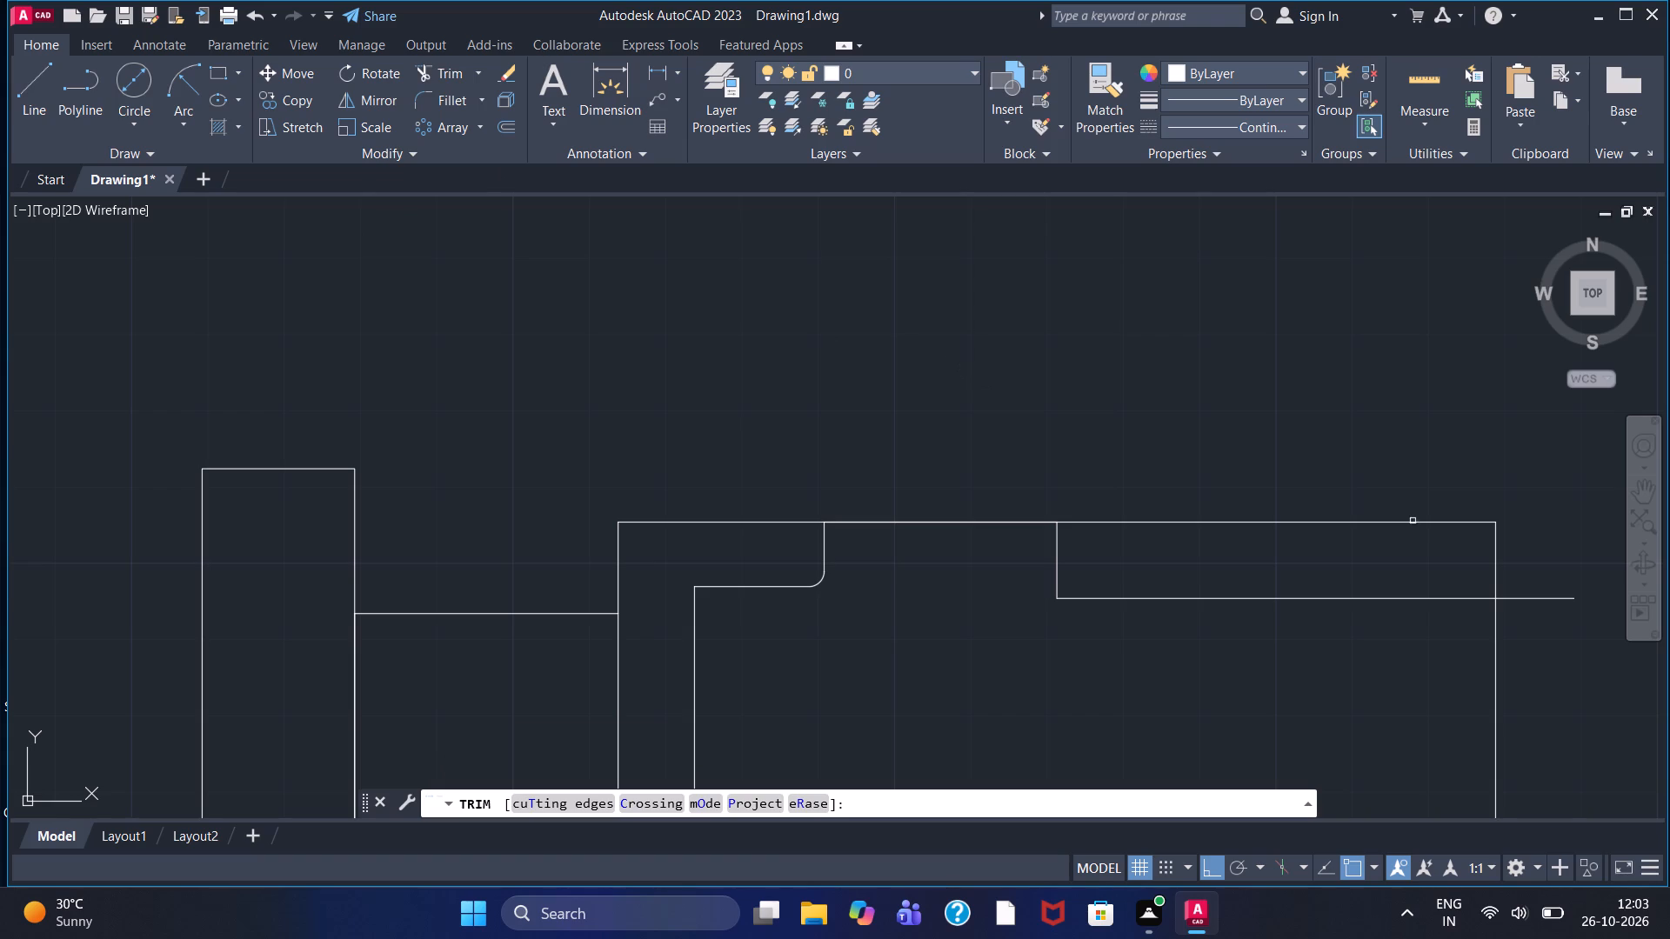
left_click(1516, 603)
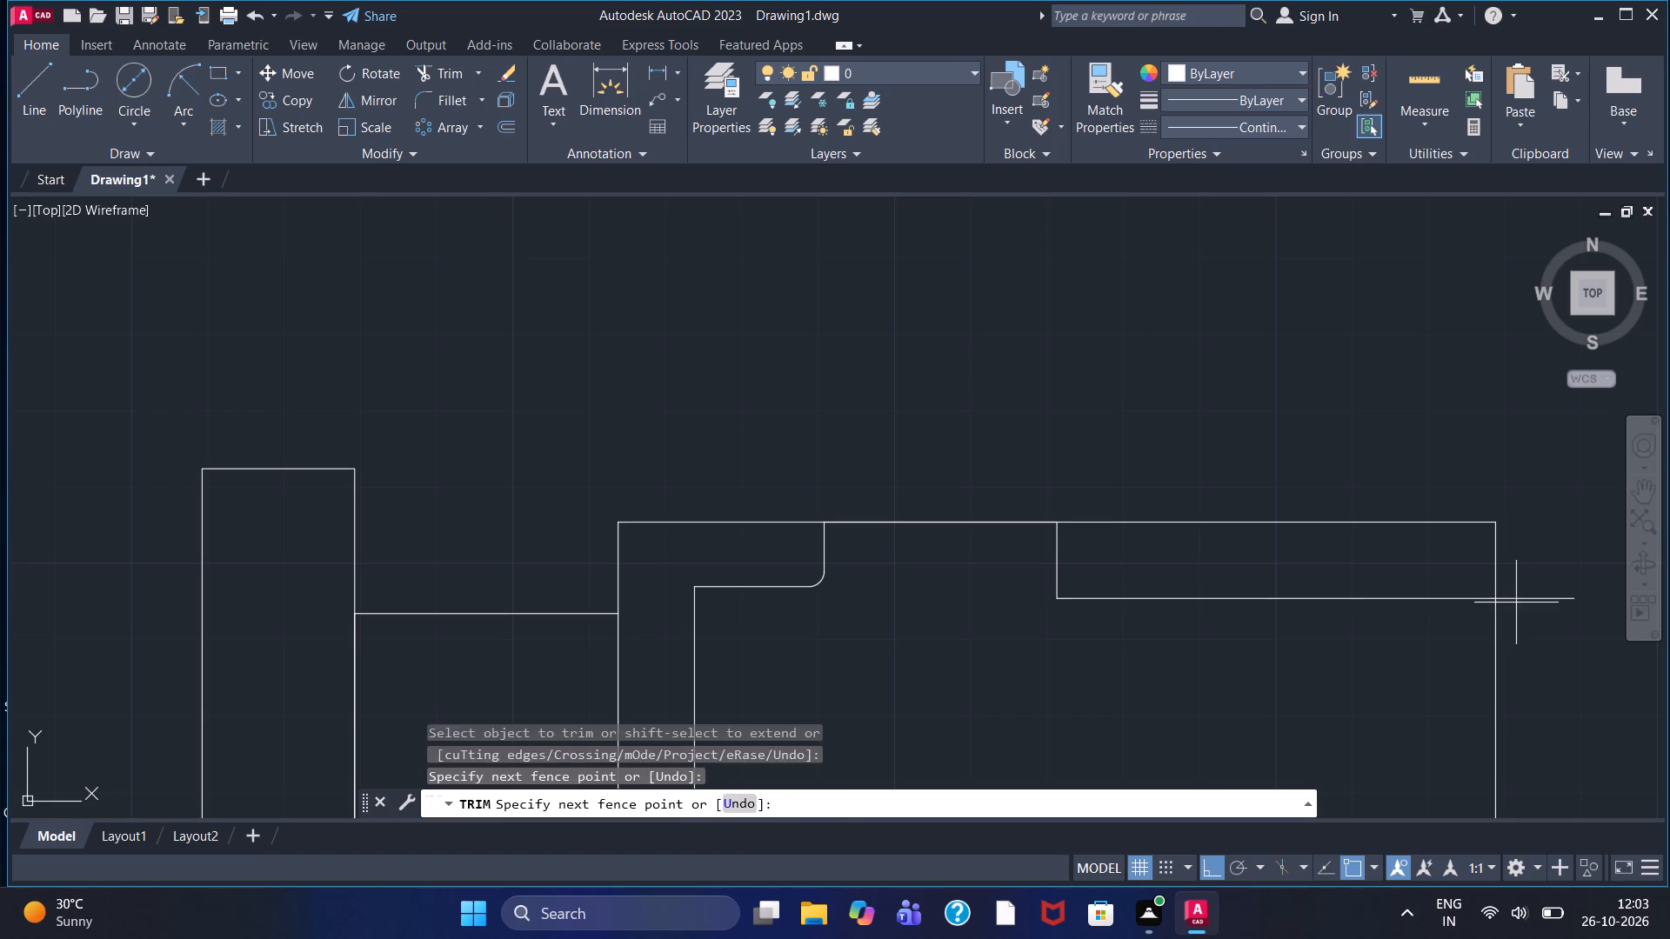
left_click(1517, 586)
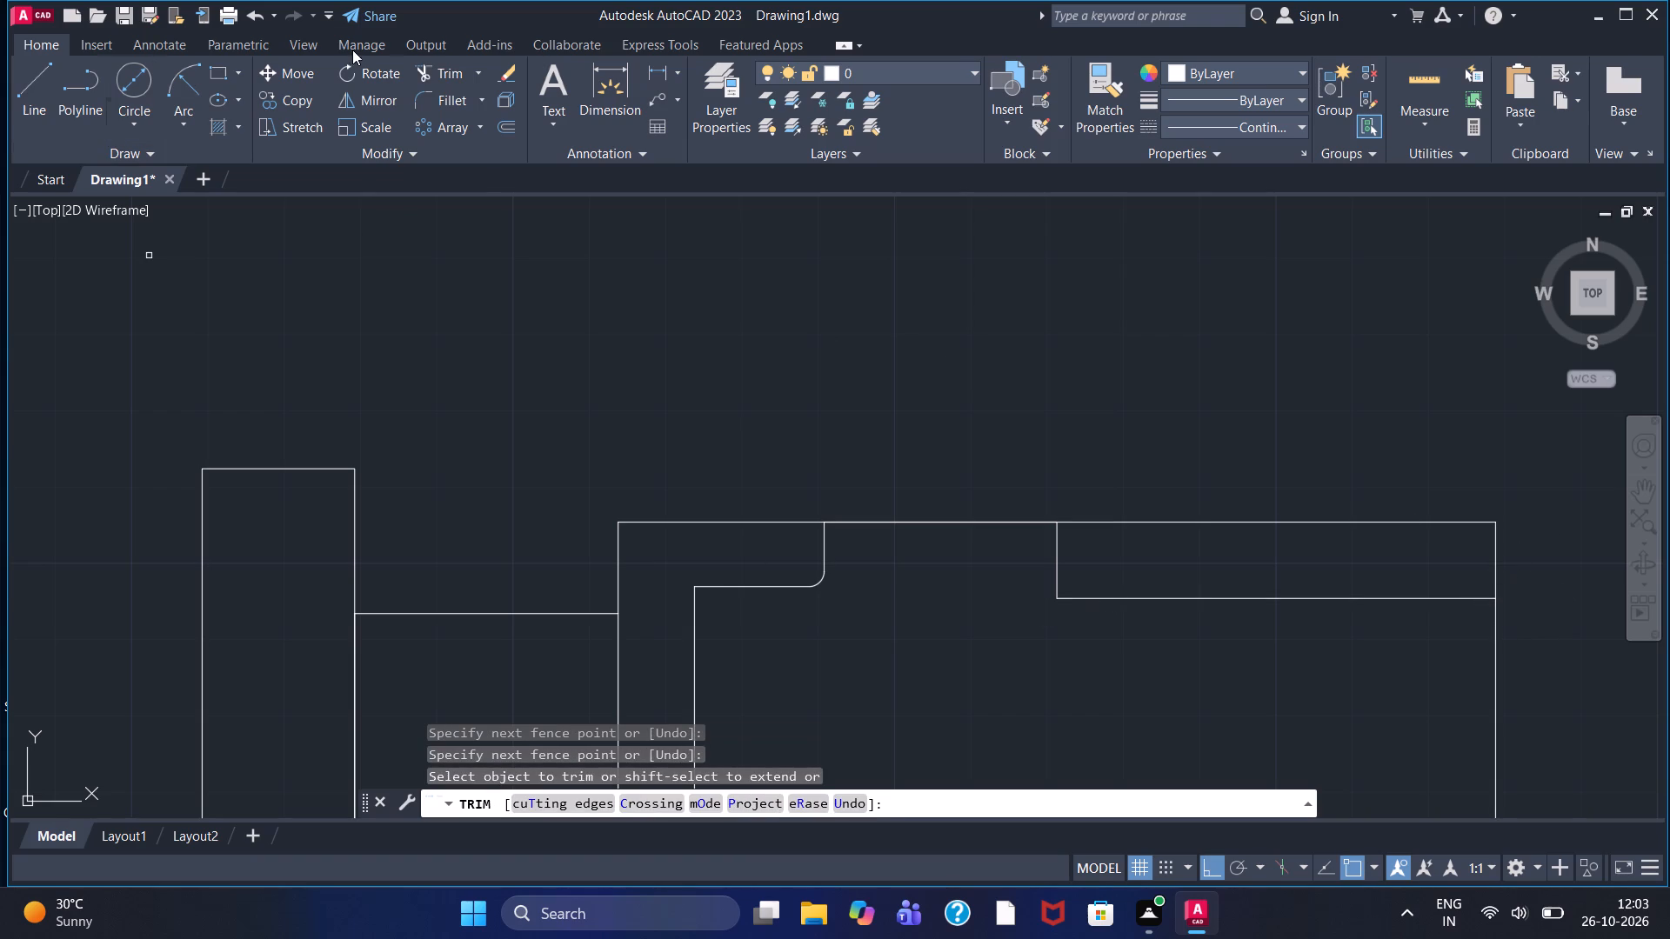
Fillet the corner between the 10-long vertical line and the horizontal line running to the body's outer edge with radius 2.
left_click(431, 94)
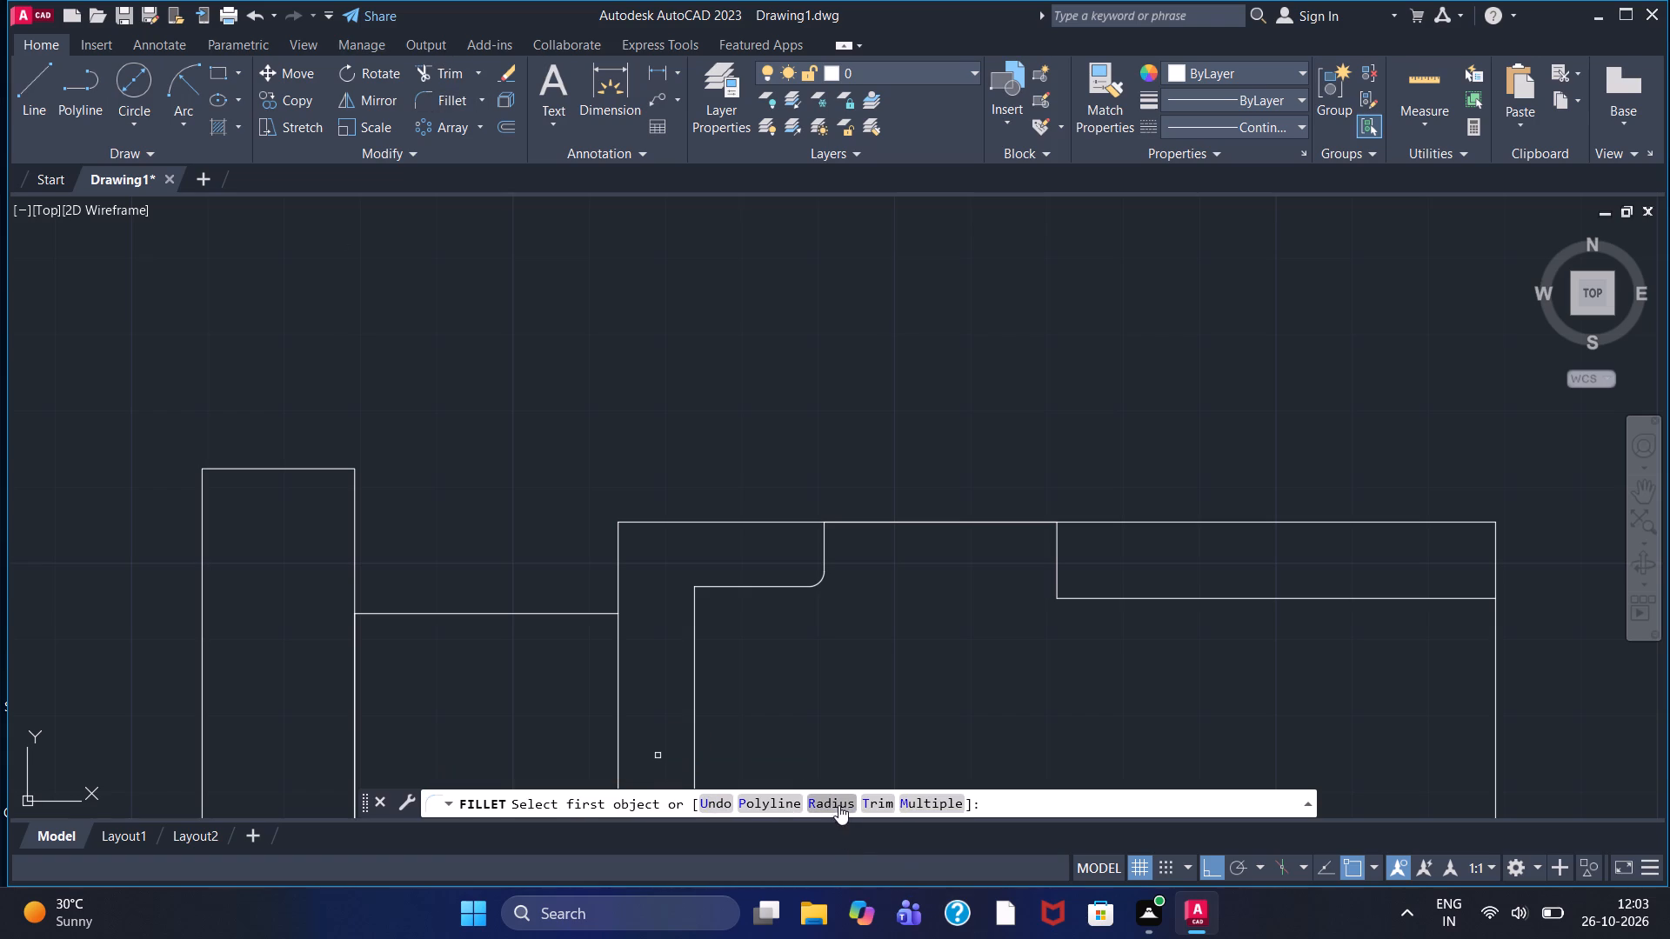
left_click(838, 805)
key("2")
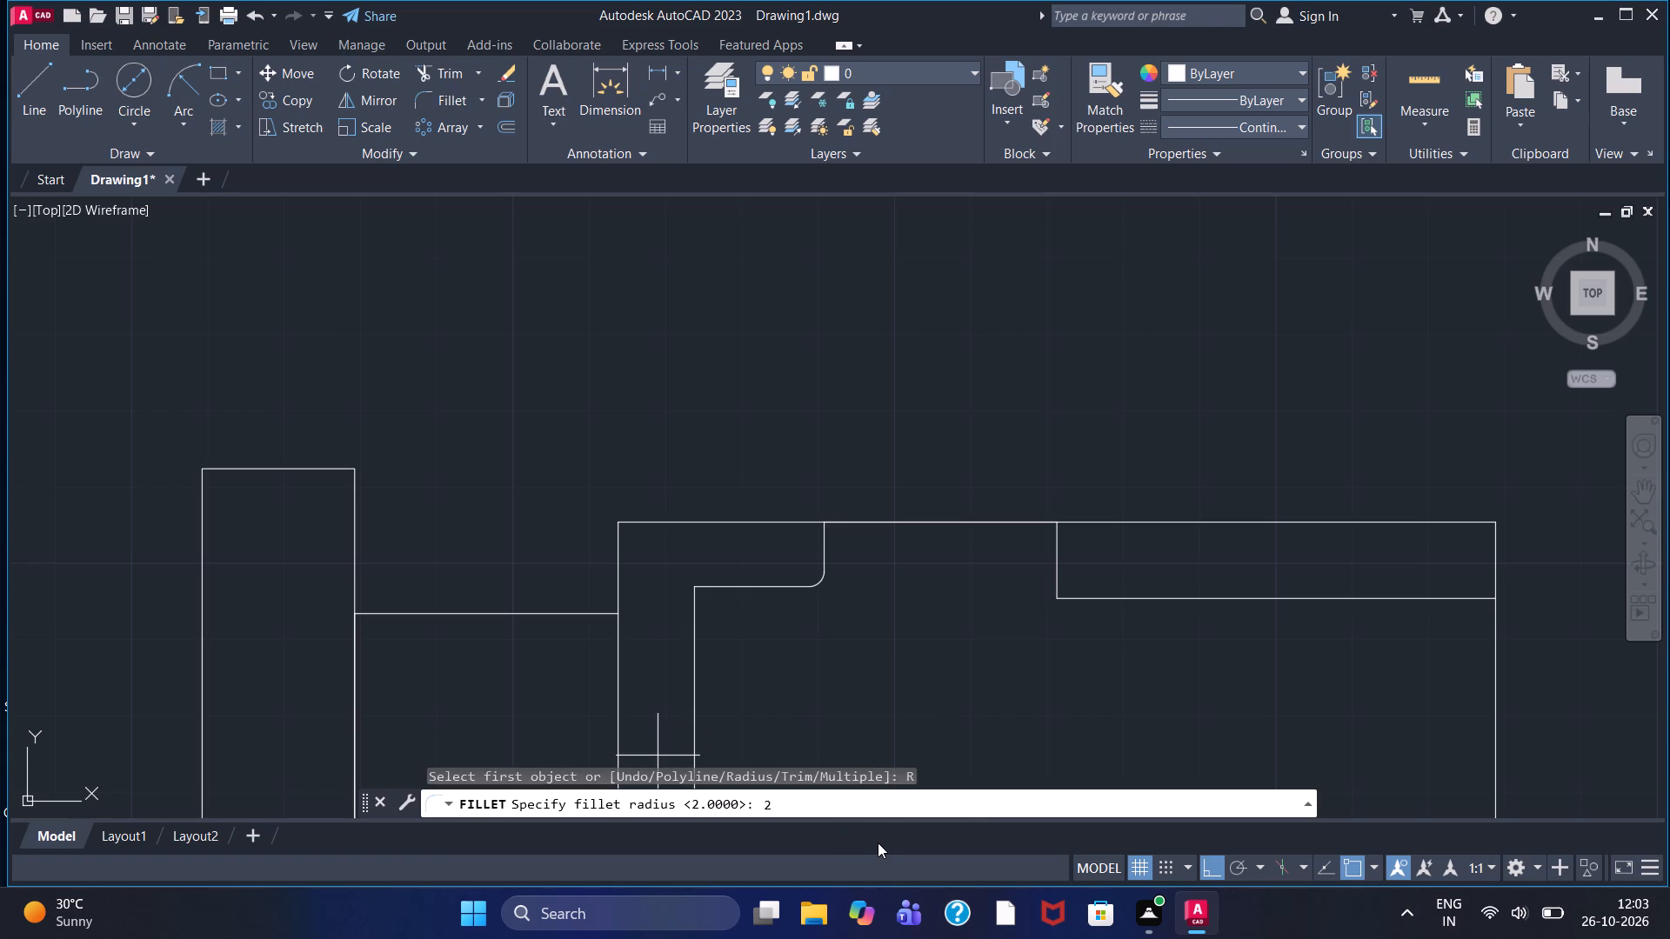
key("Return")
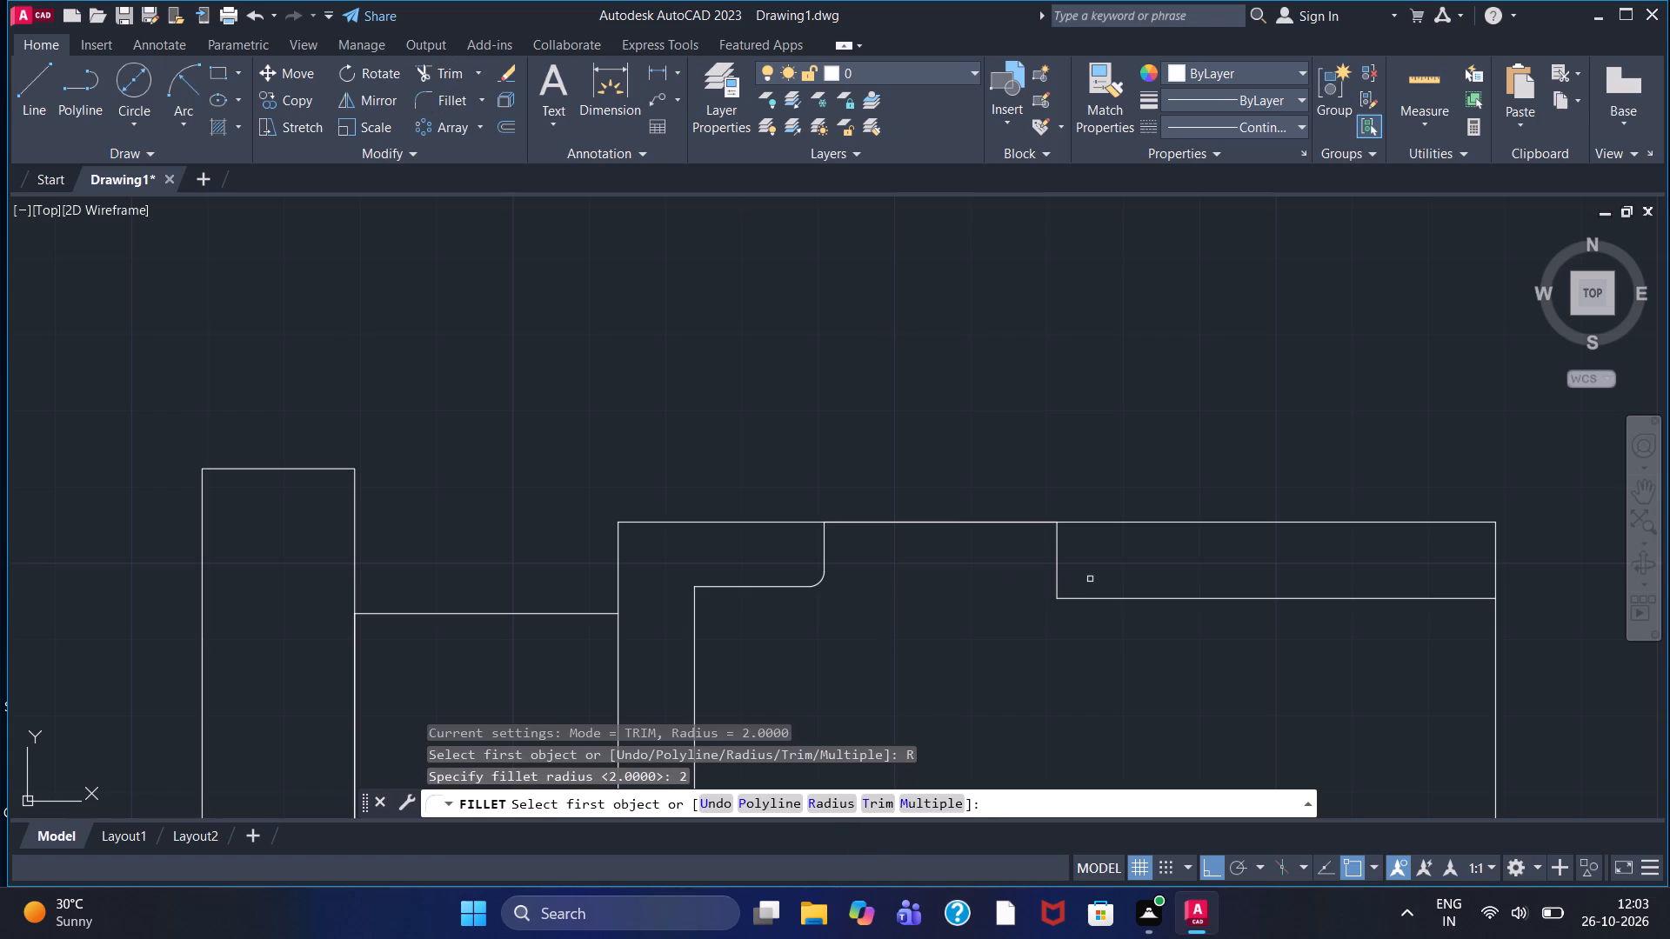
left_click(1059, 574)
left_click(1086, 595)
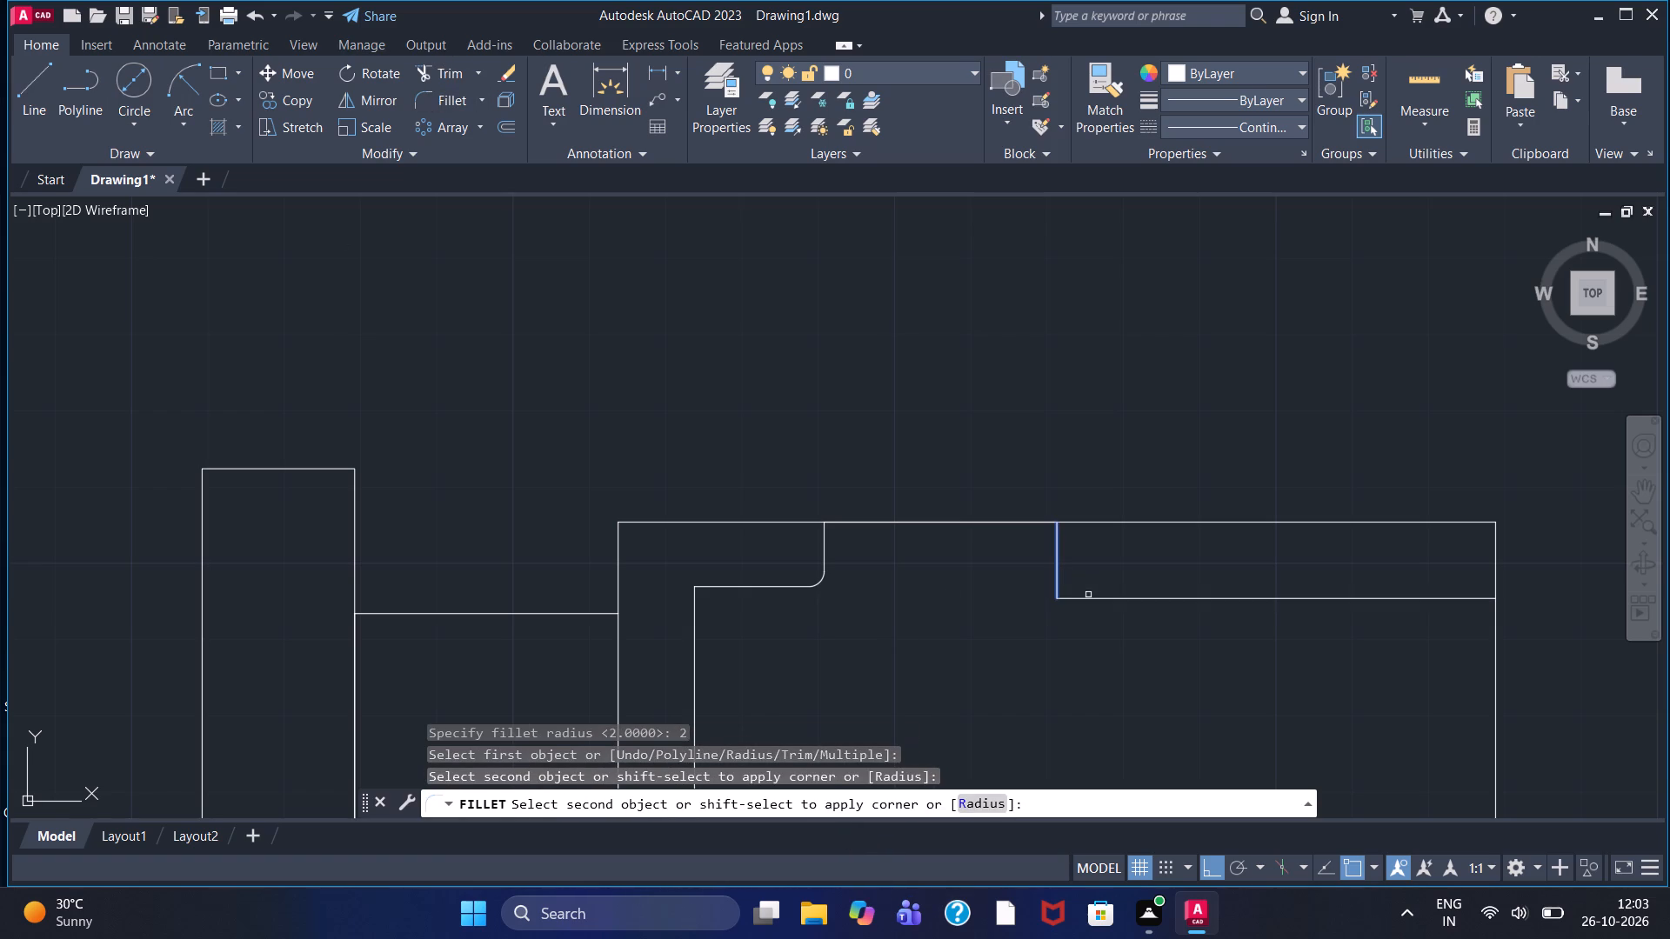
left_click(1099, 598)
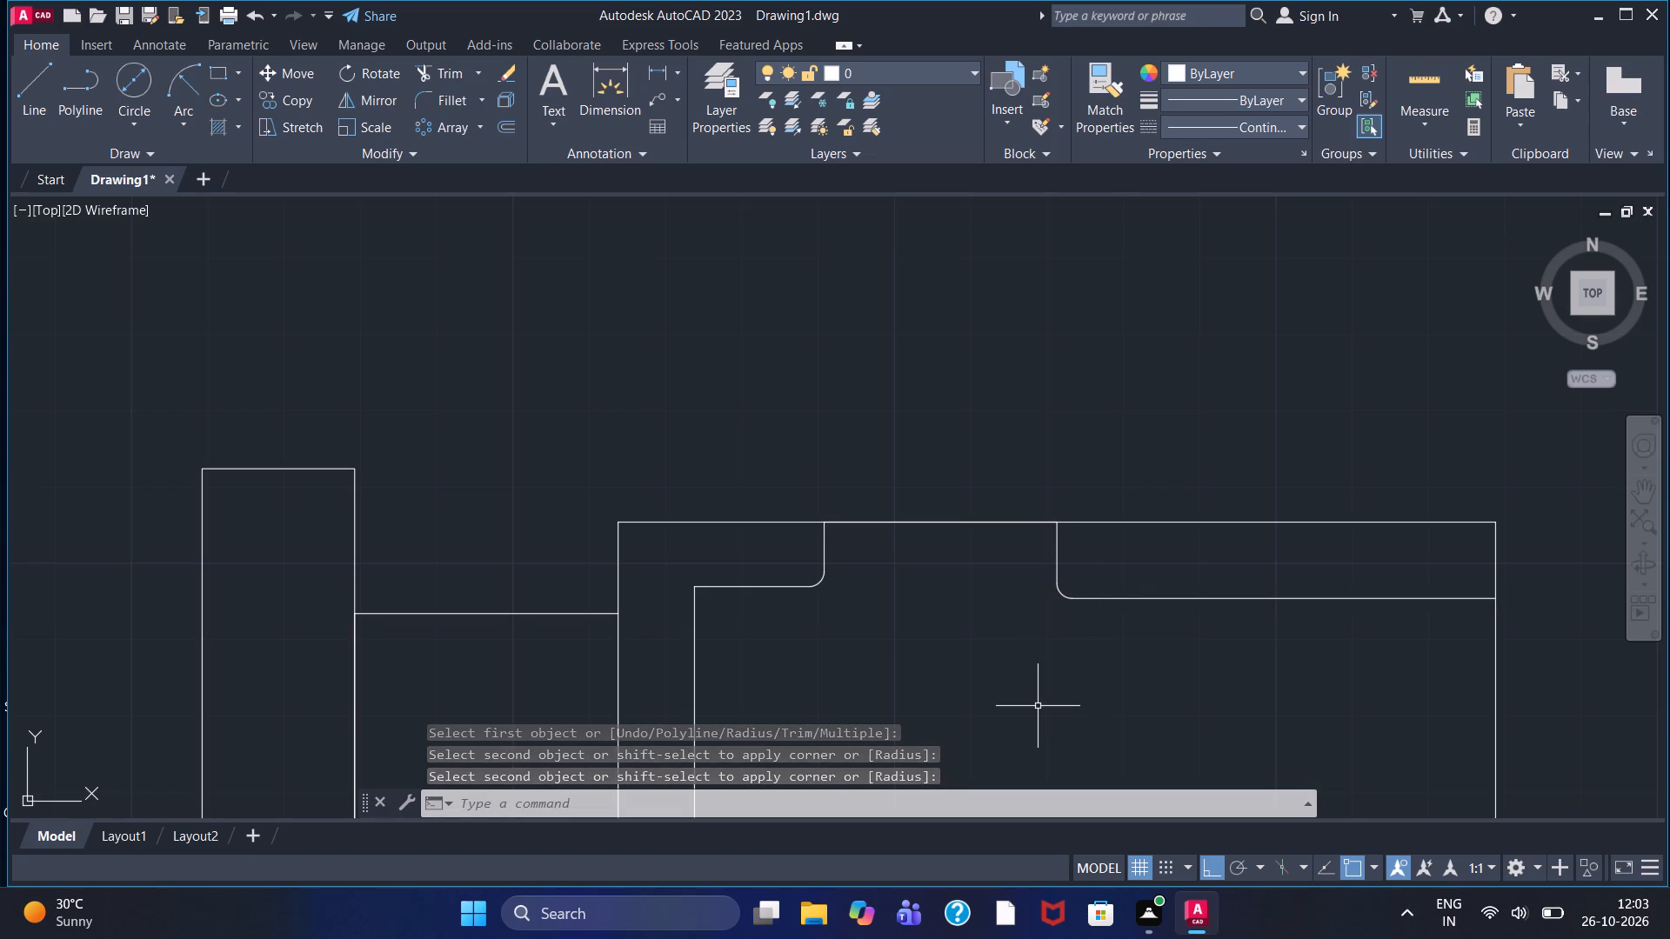
Draw a vertical line crossing the body's top edge and the parallel line below it, between the new fillet and the outer edge.
left_click(39, 95)
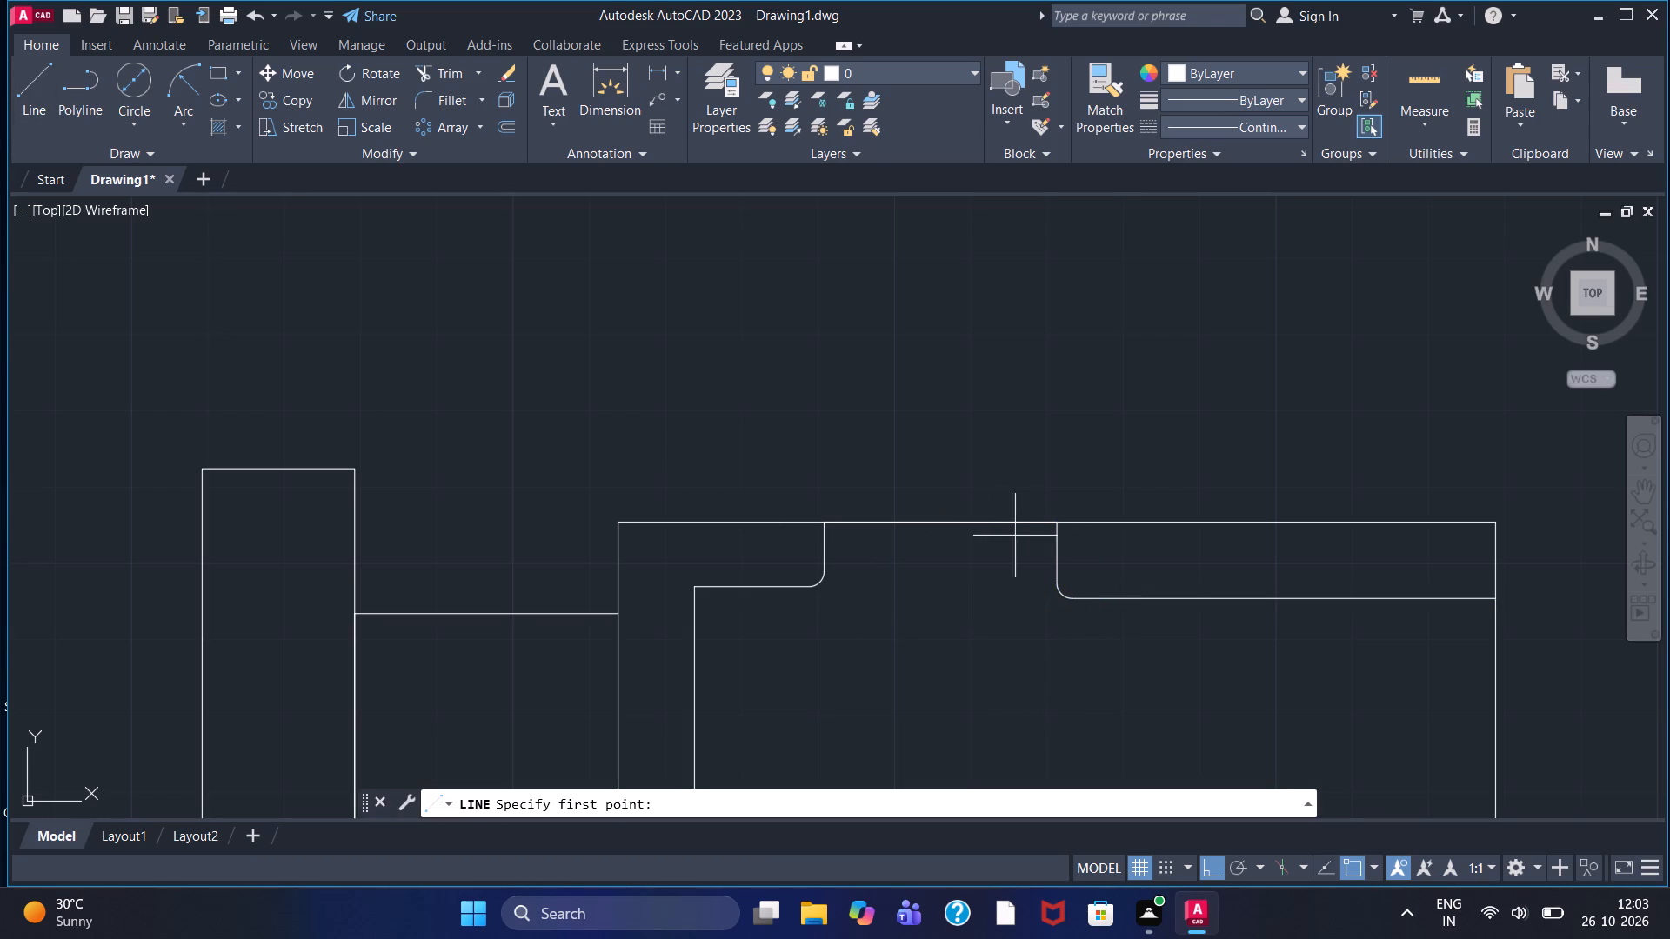
left_click(1204, 510)
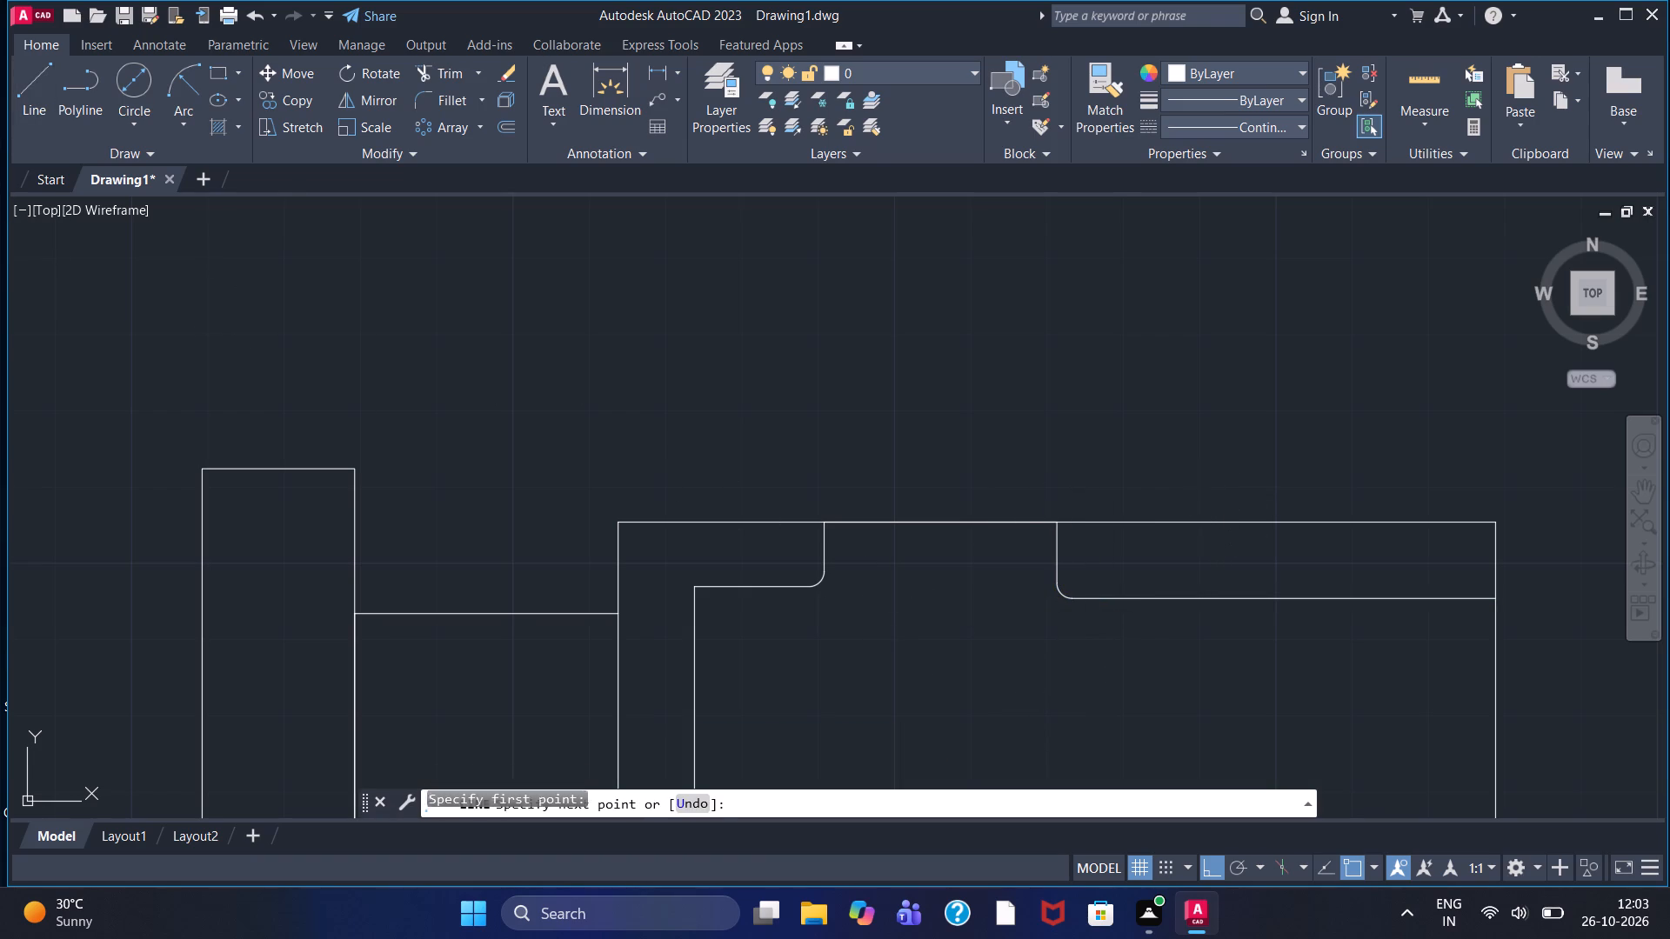
left_click(1203, 623)
right_click(1203, 626)
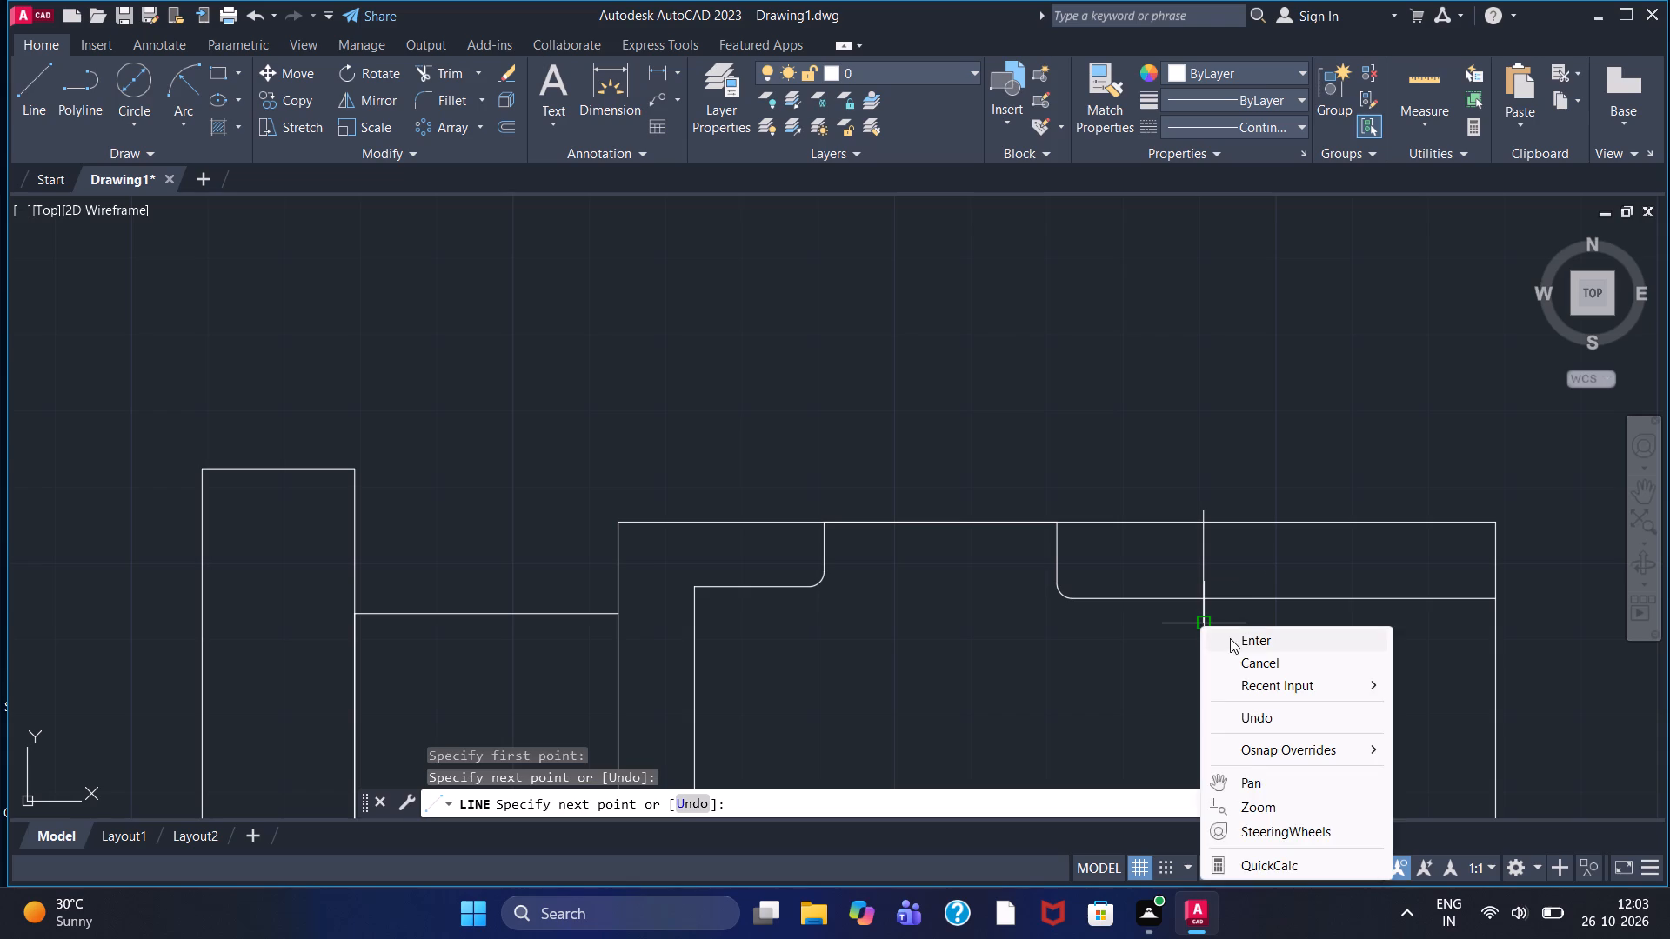
left_click(1229, 638)
Trim the body's upper outer corner beyond the crossing vertical line, plus that line's overhangs above and below, to form a step.
left_click(458, 65)
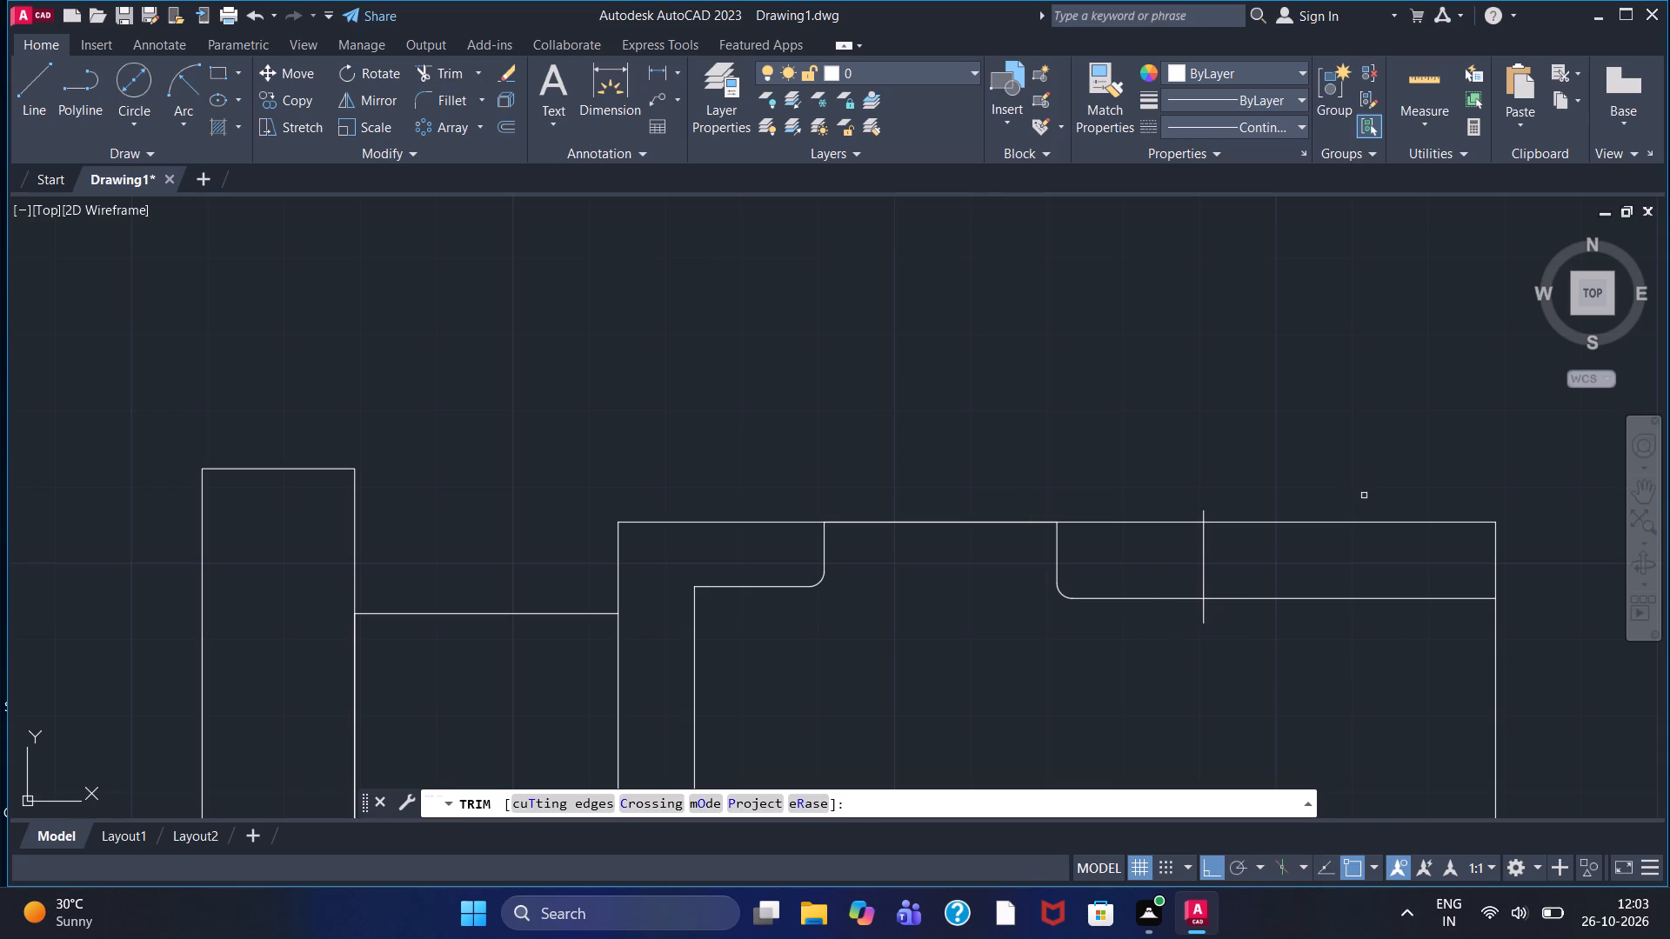
left_click(1346, 521)
left_click(1499, 569)
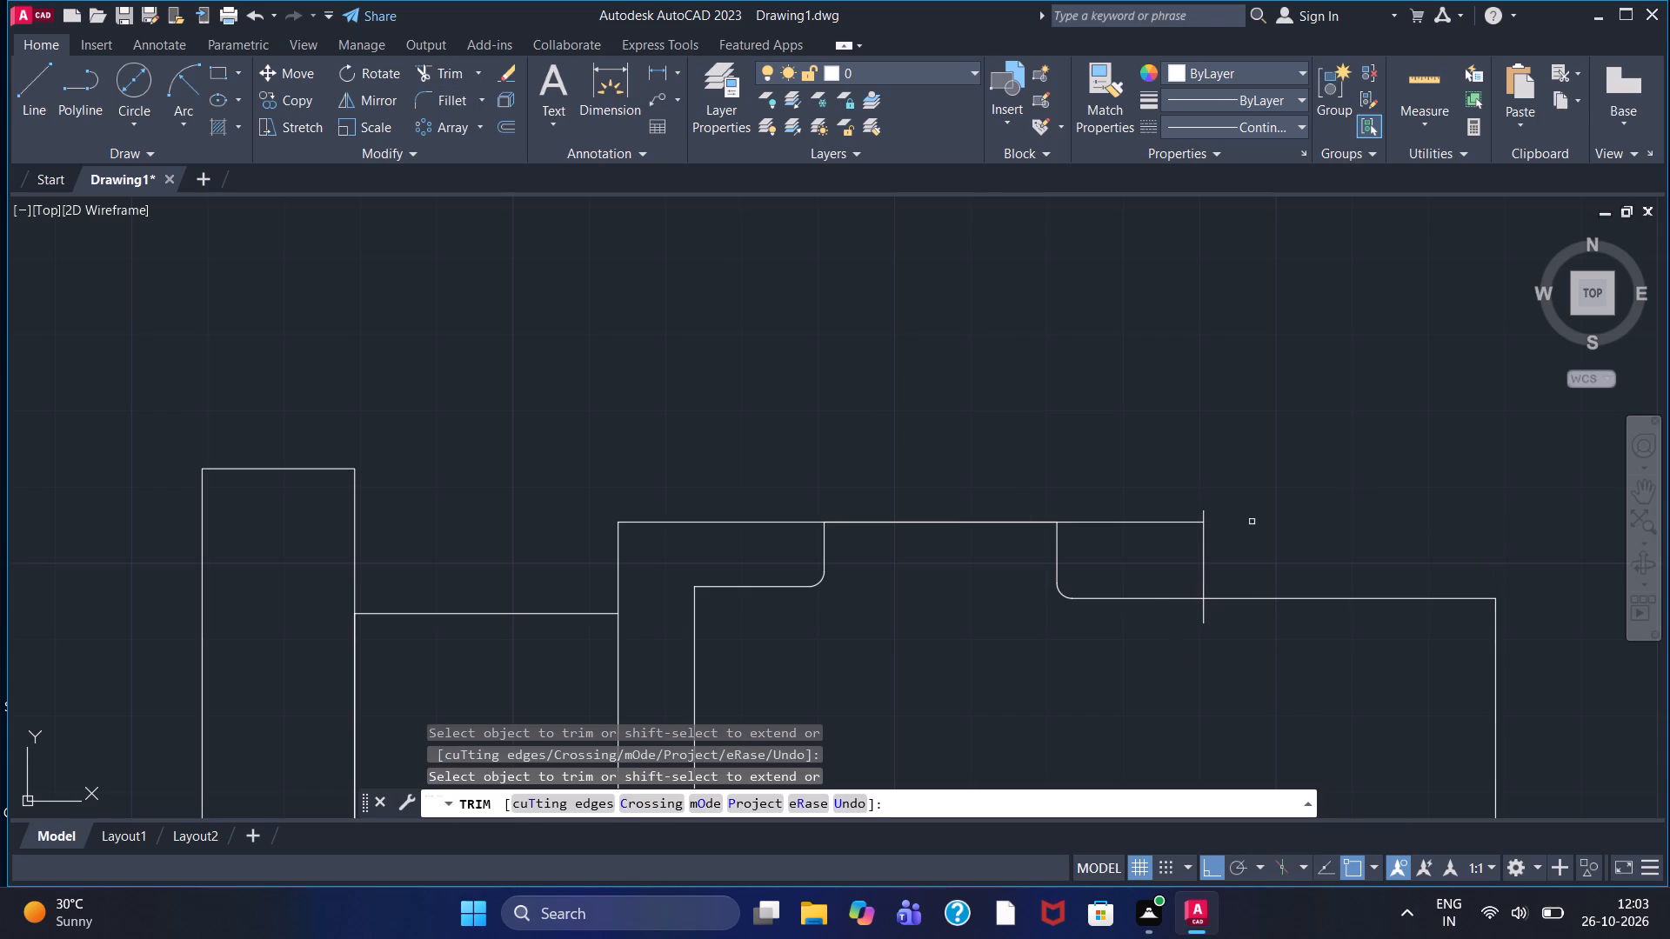
scroll(1190, 515, "up", 2)
left_click(1217, 522)
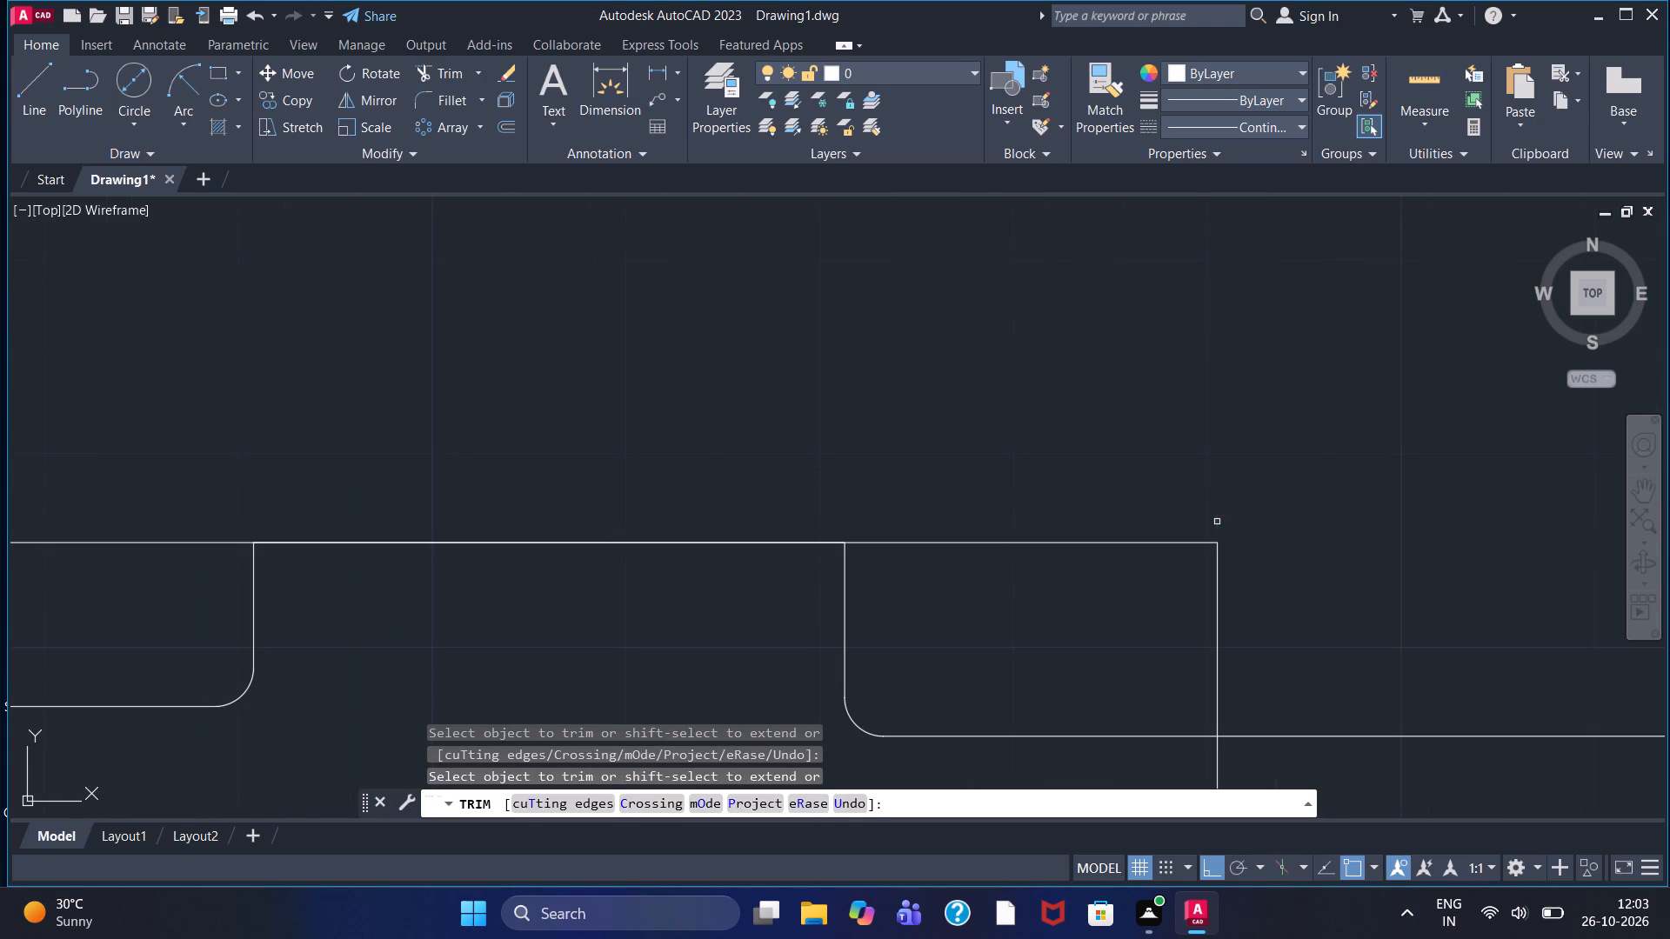
scroll(1227, 516, "down", 2)
left_click(1226, 617)
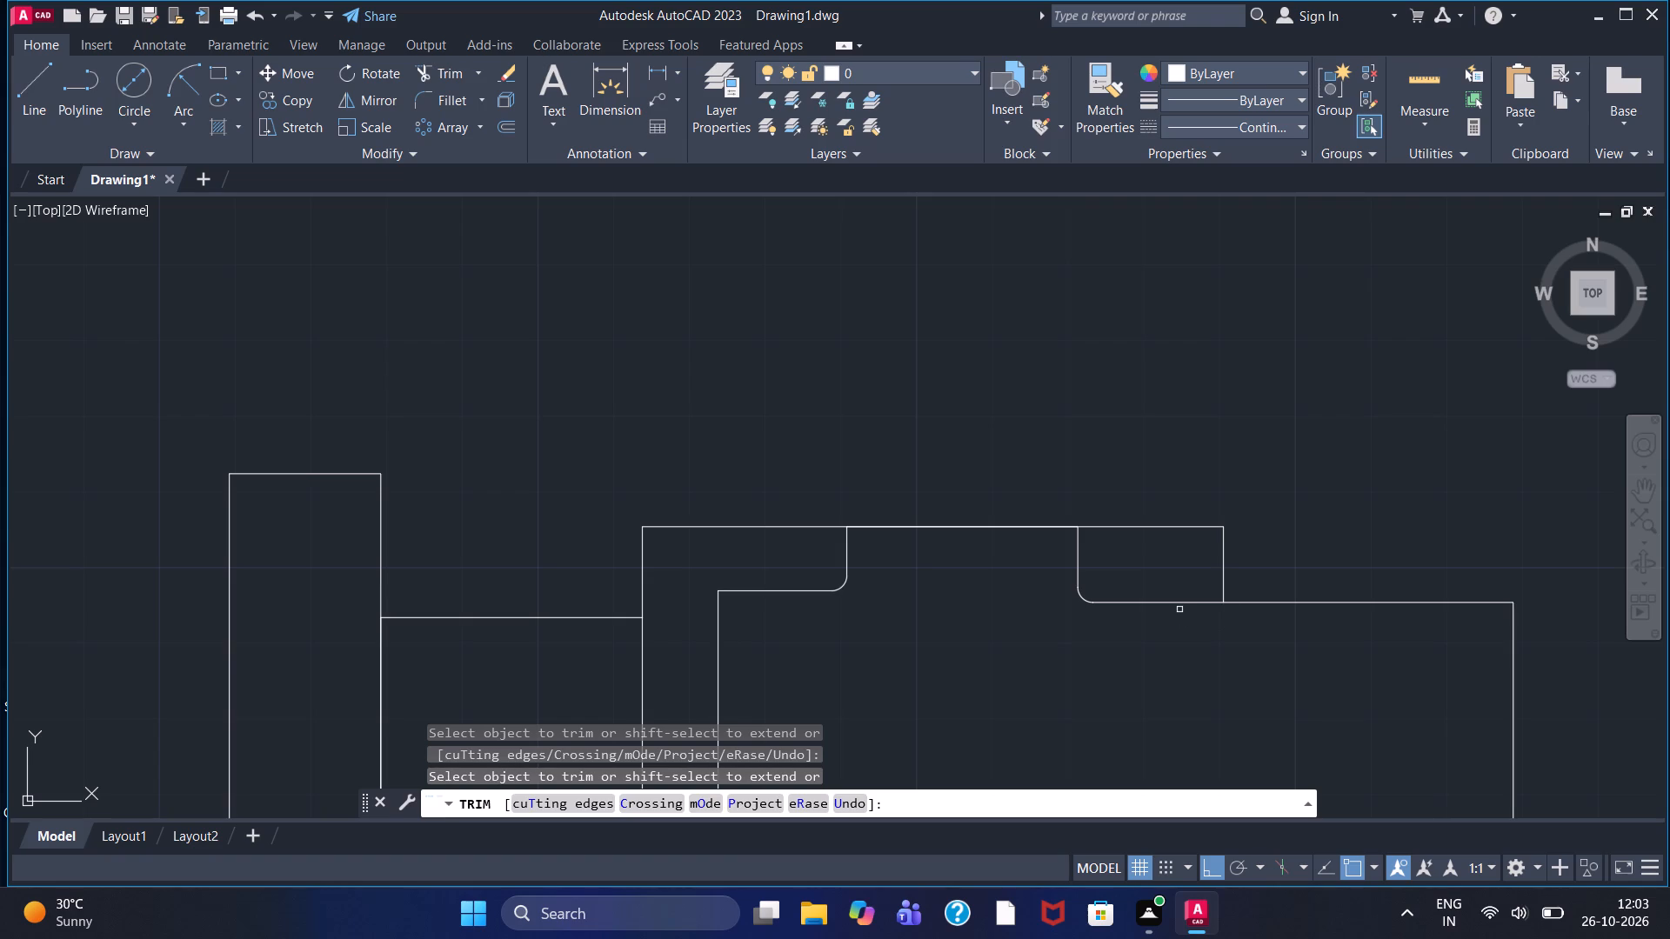
Fillet the inner corner of the body's new upper step, between its vertical line and the lower horizontal line, with radius 2.
left_click(429, 91)
left_click(825, 806)
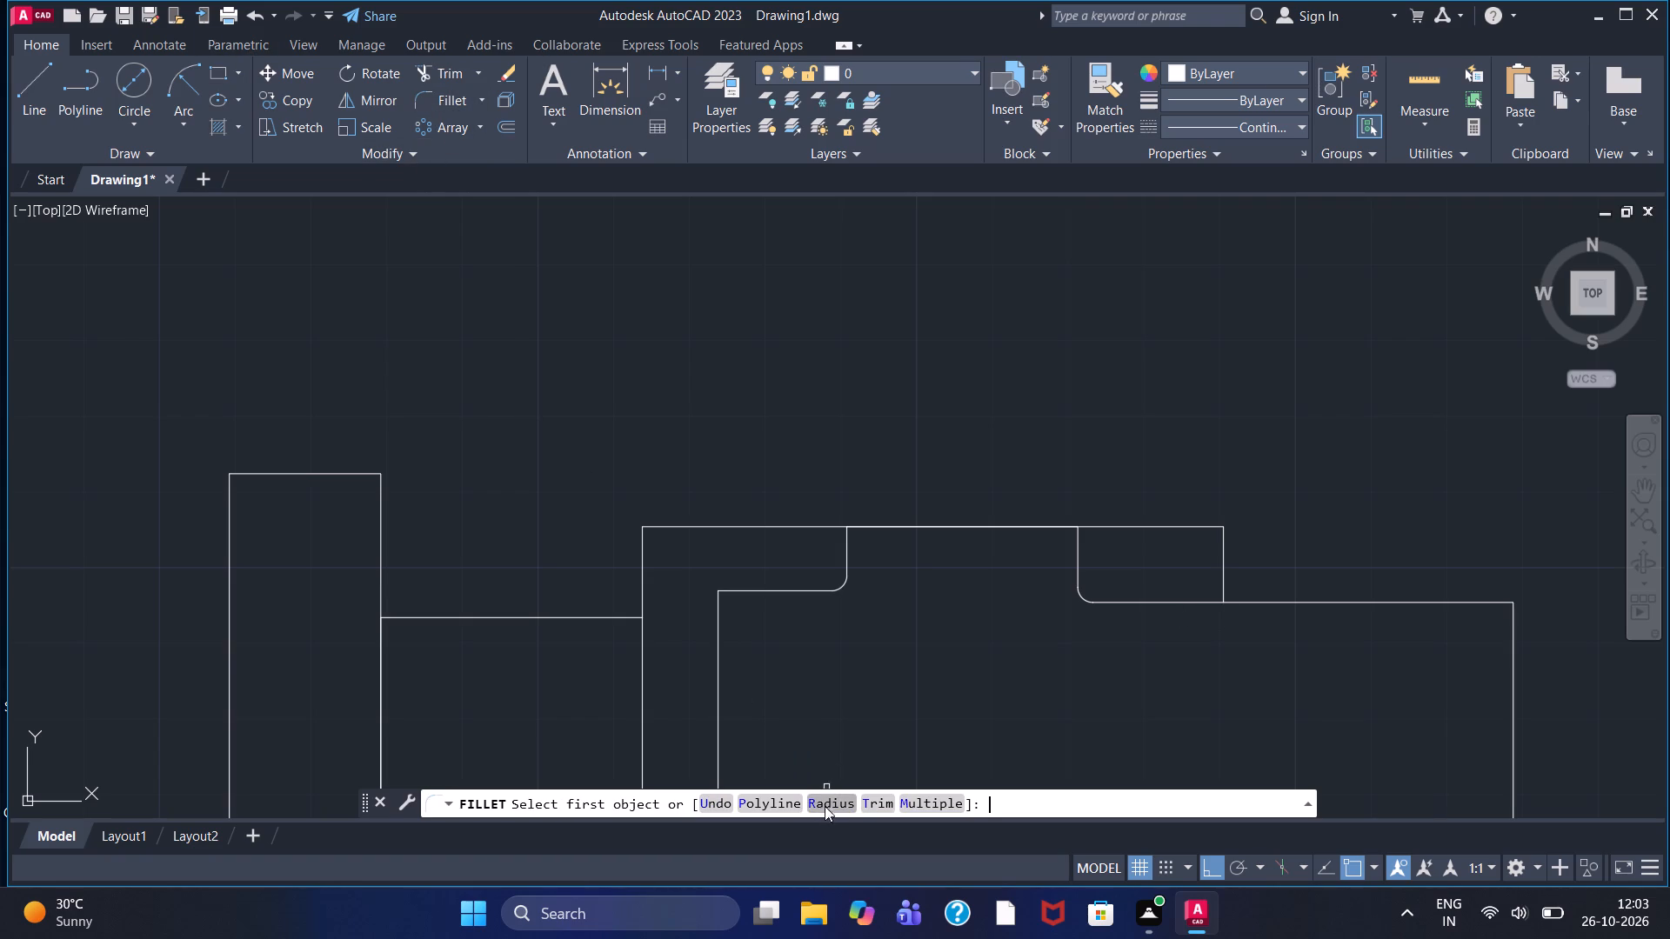
key("2")
key("Return")
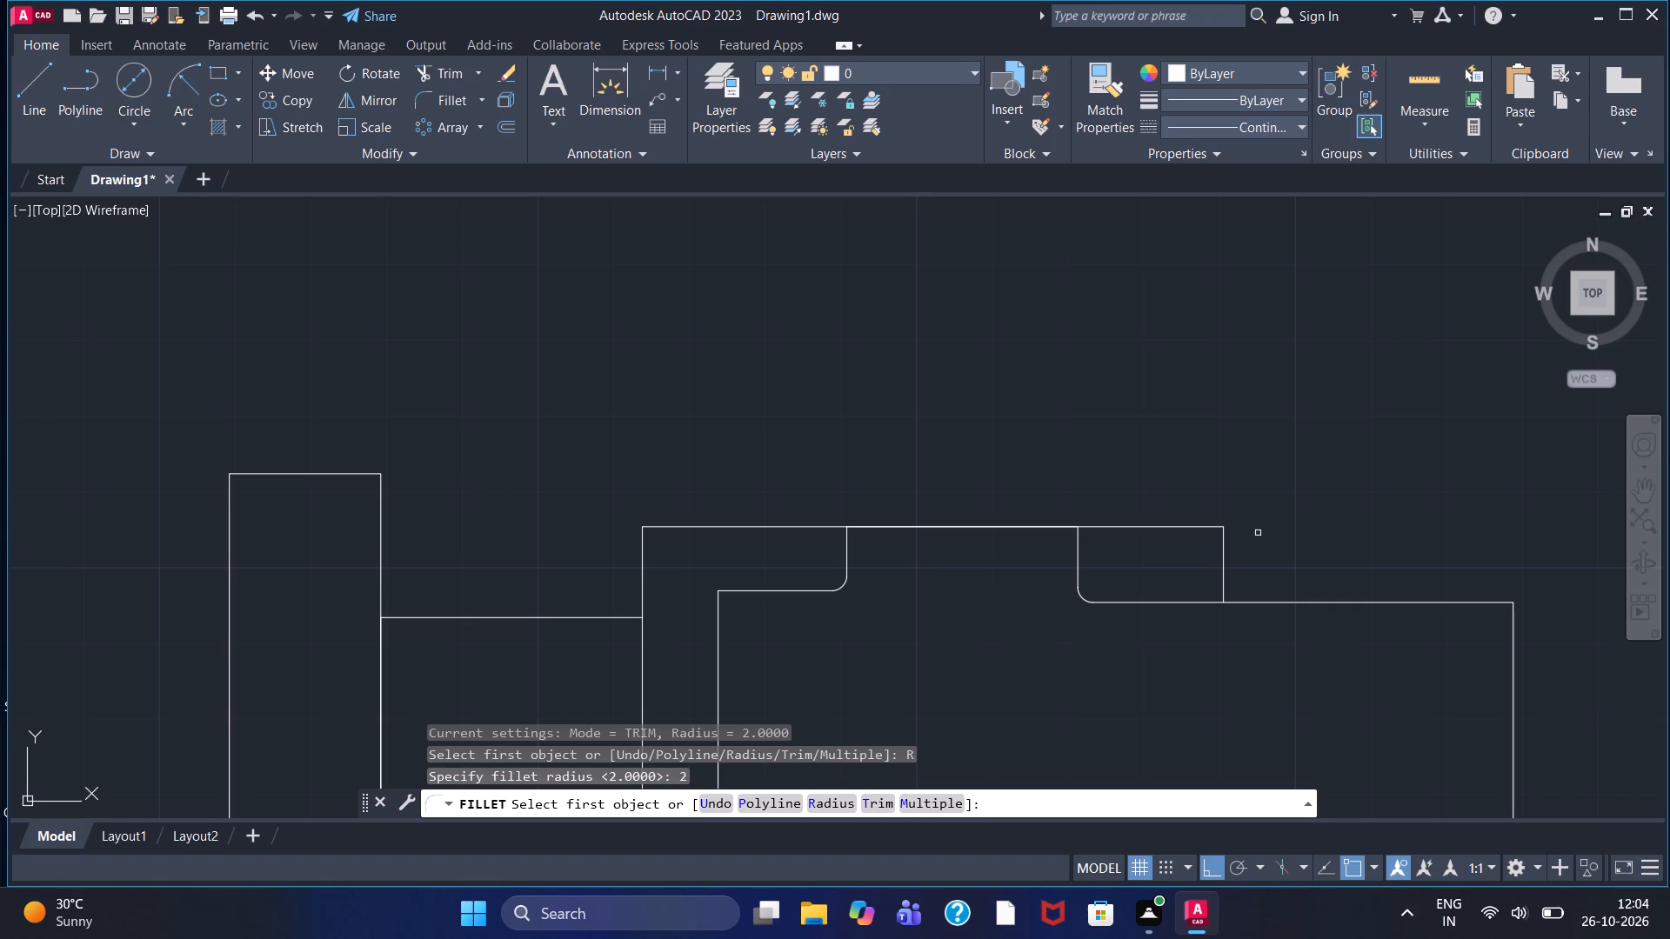
left_click(1224, 582)
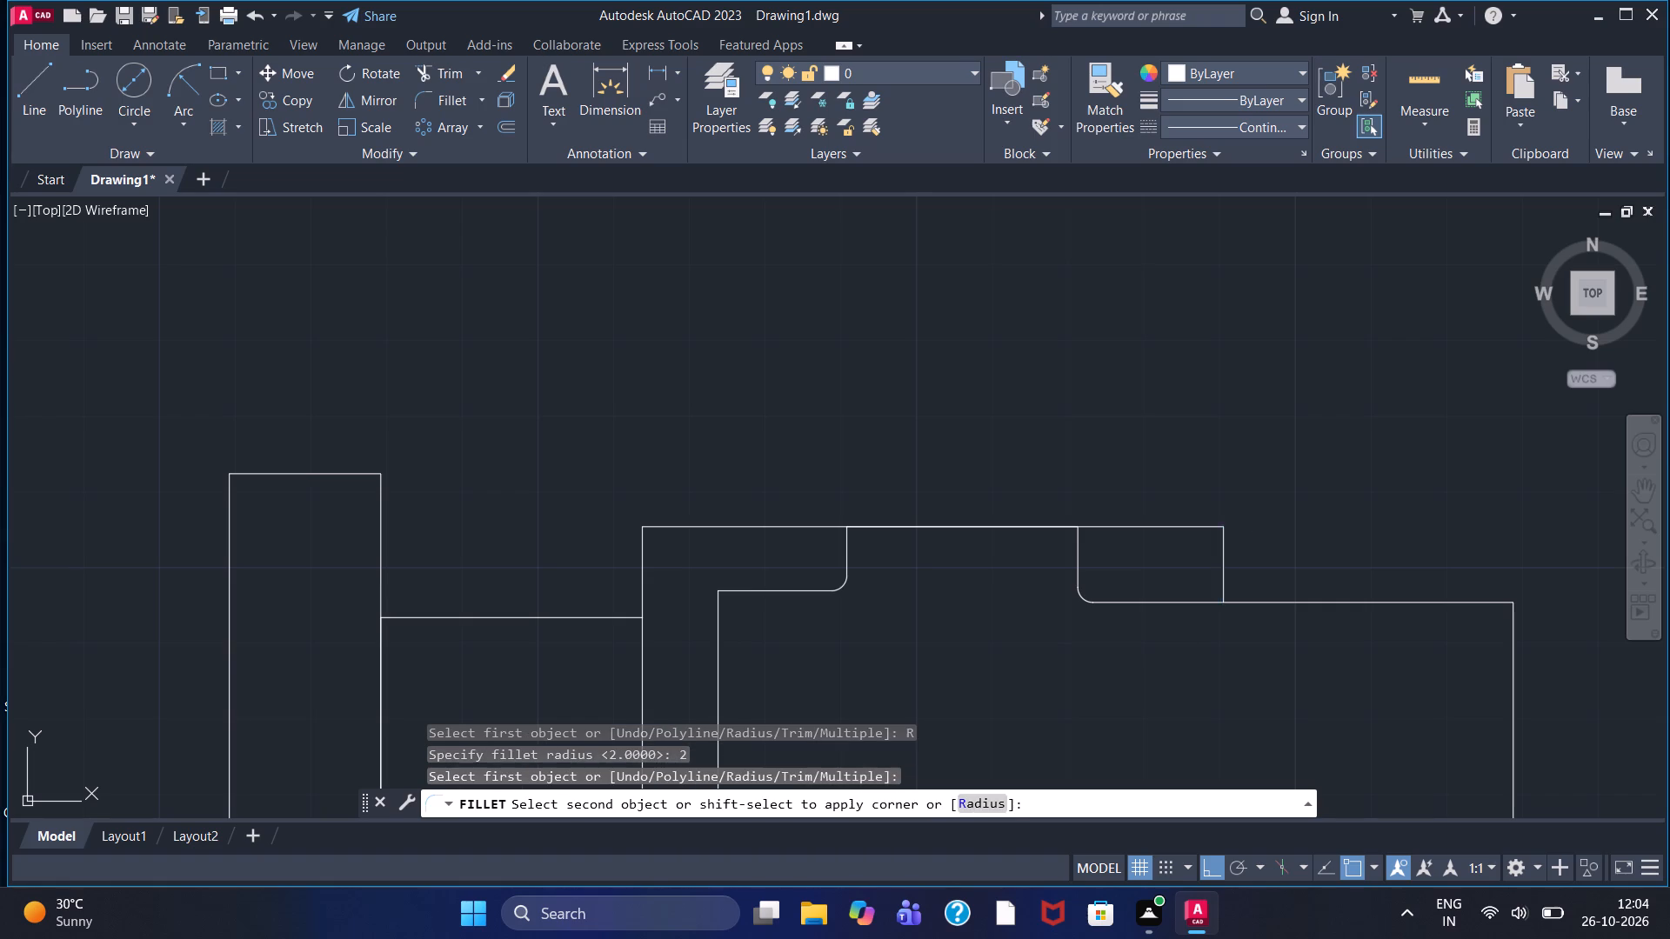
left_click(1234, 605)
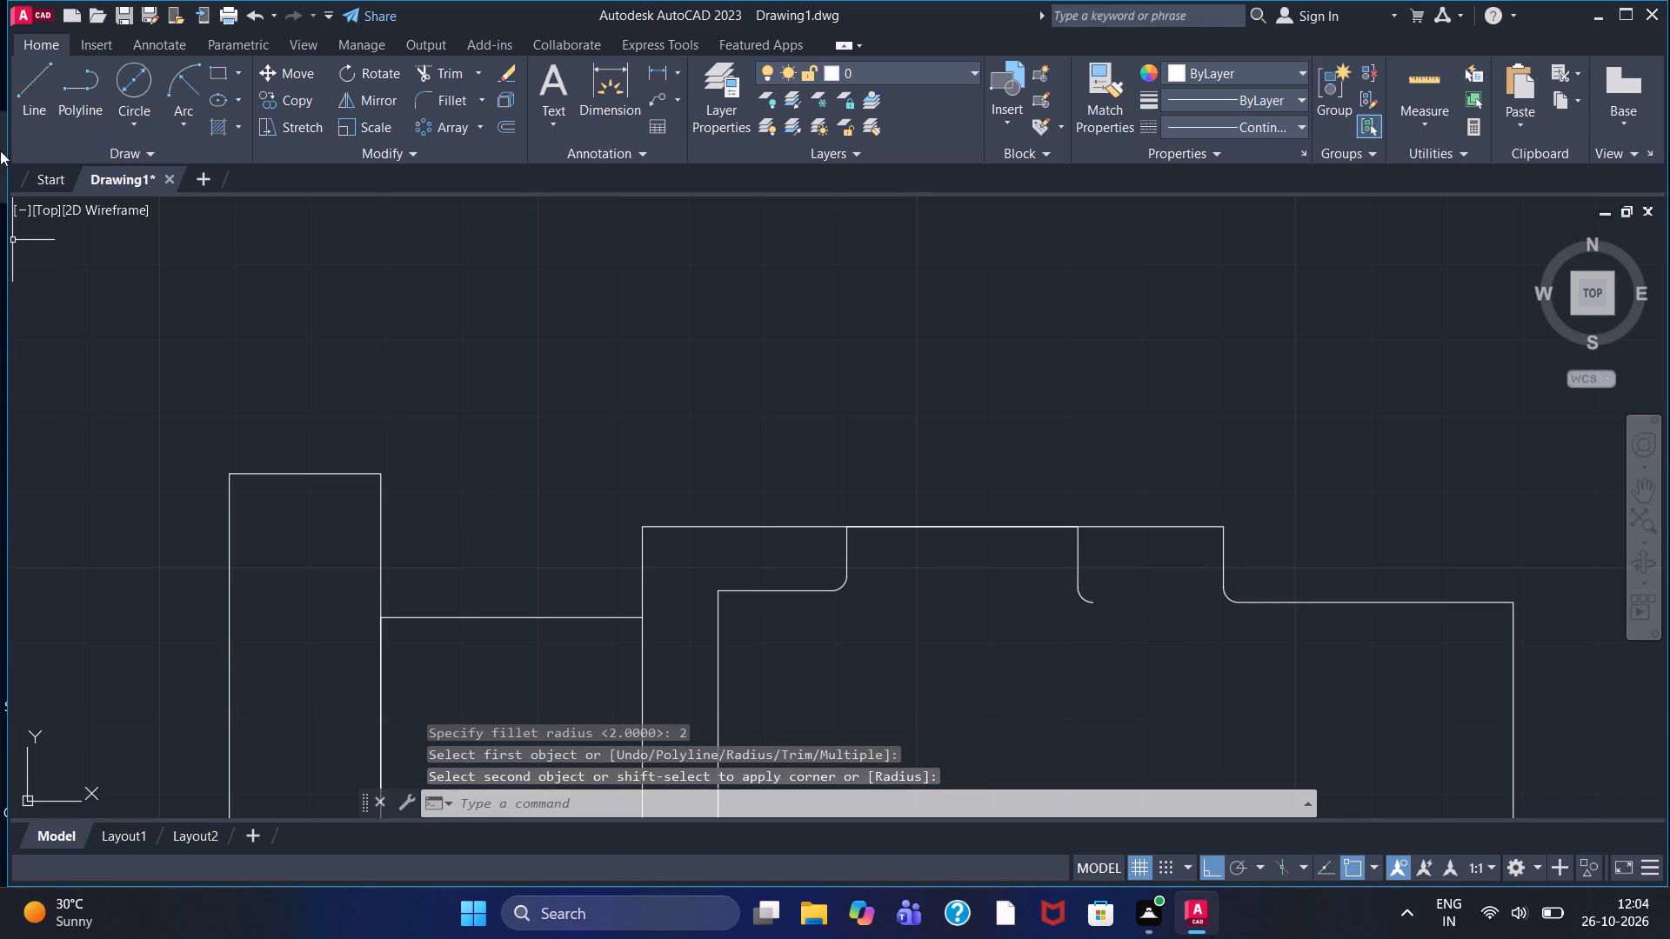
Draw a horizontal line joining the lower ends of the two fillets to close the gap below the body's raised step.
left_click(29, 87)
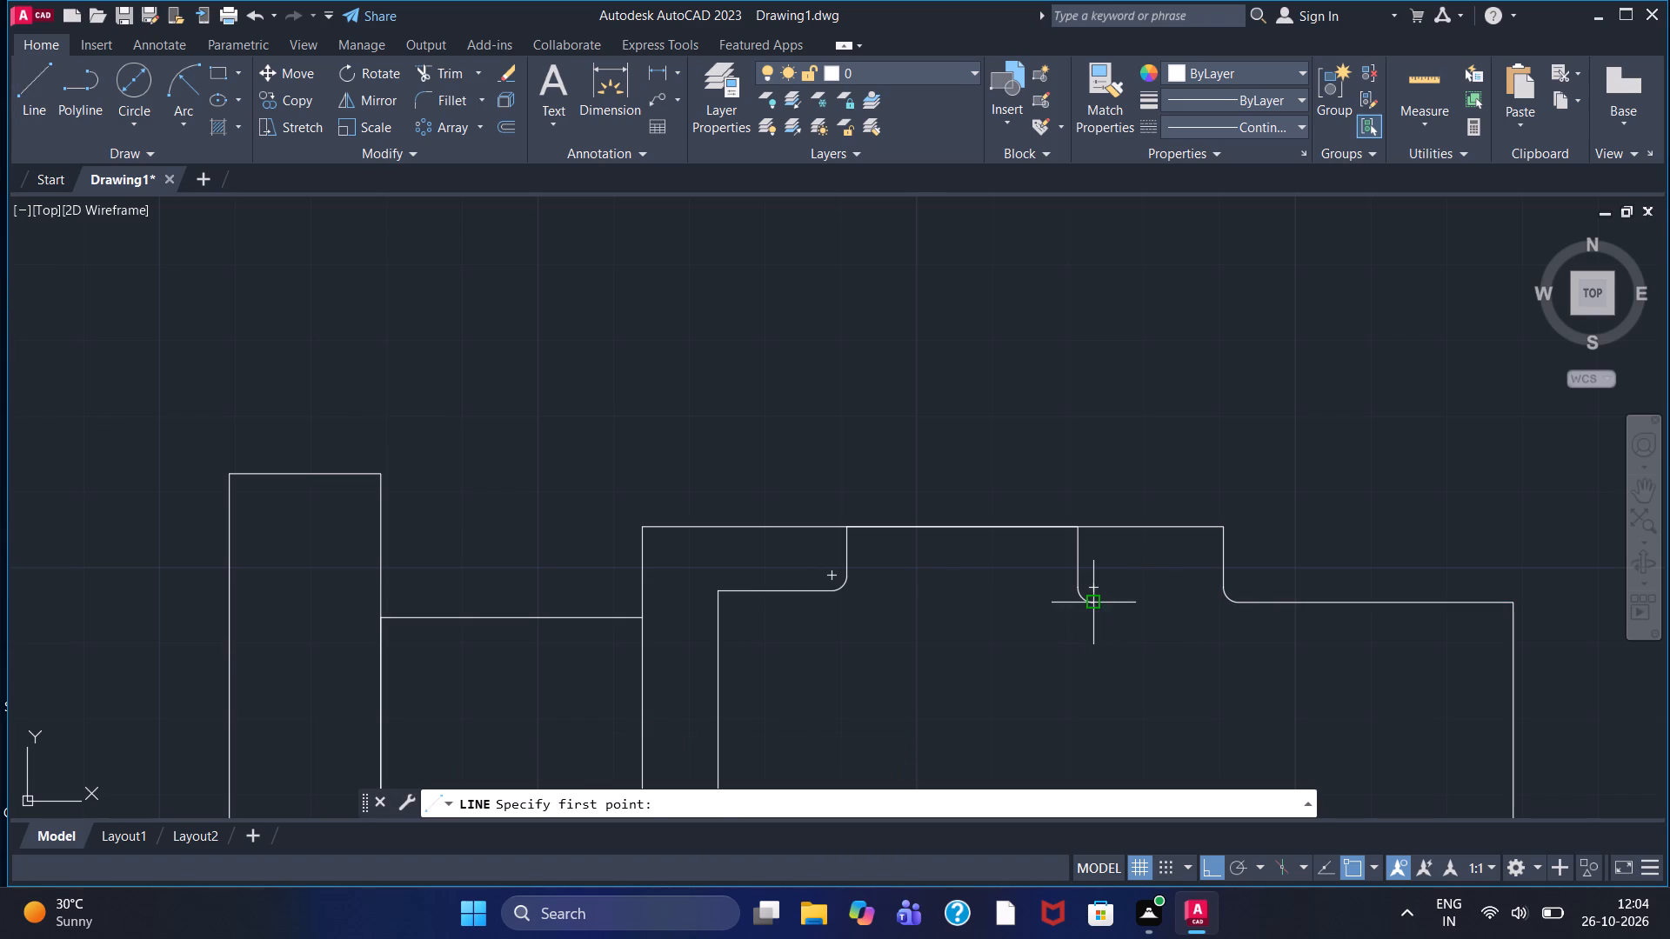
left_click(1099, 603)
left_click(1248, 603)
right_click(1248, 603)
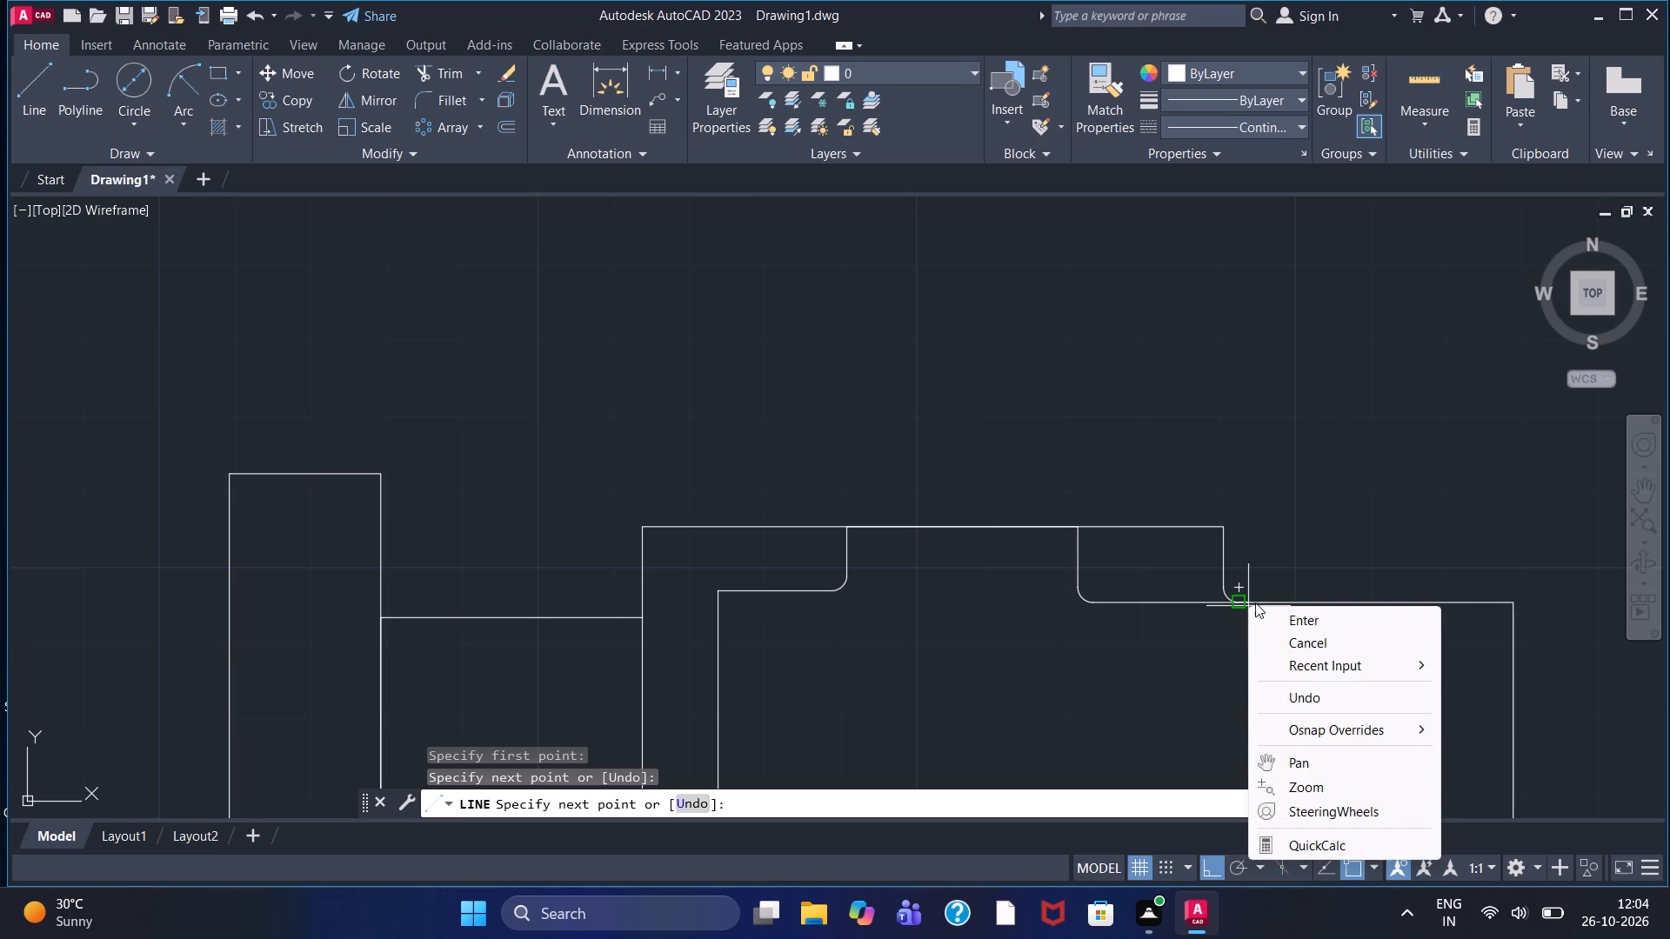
left_click(1266, 613)
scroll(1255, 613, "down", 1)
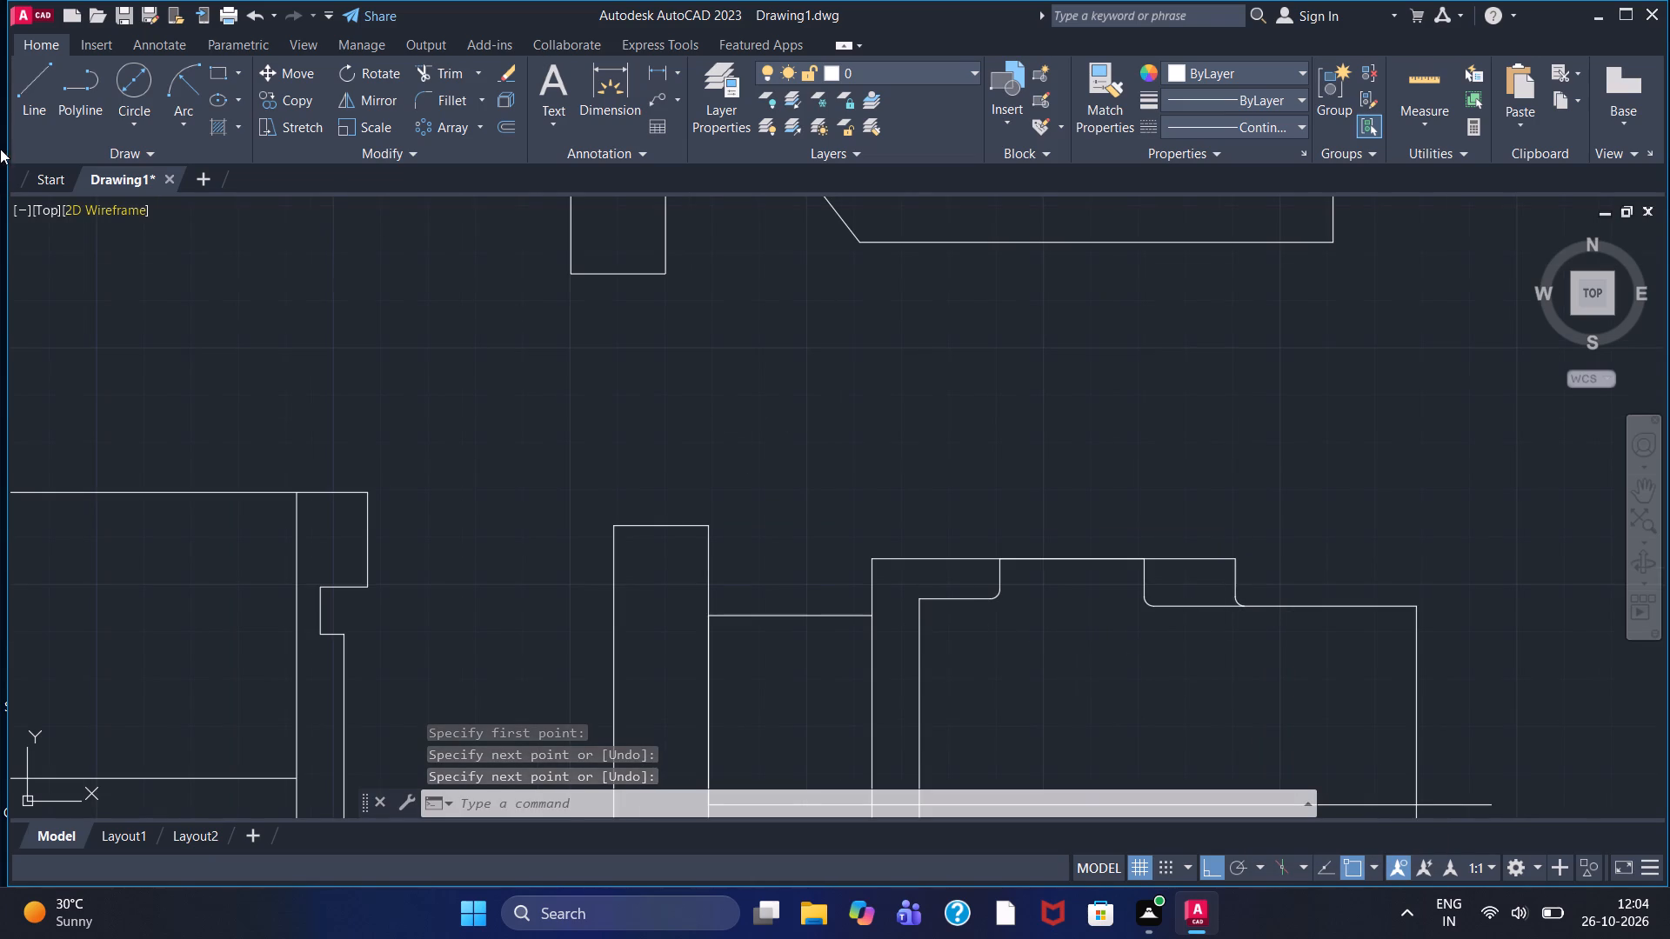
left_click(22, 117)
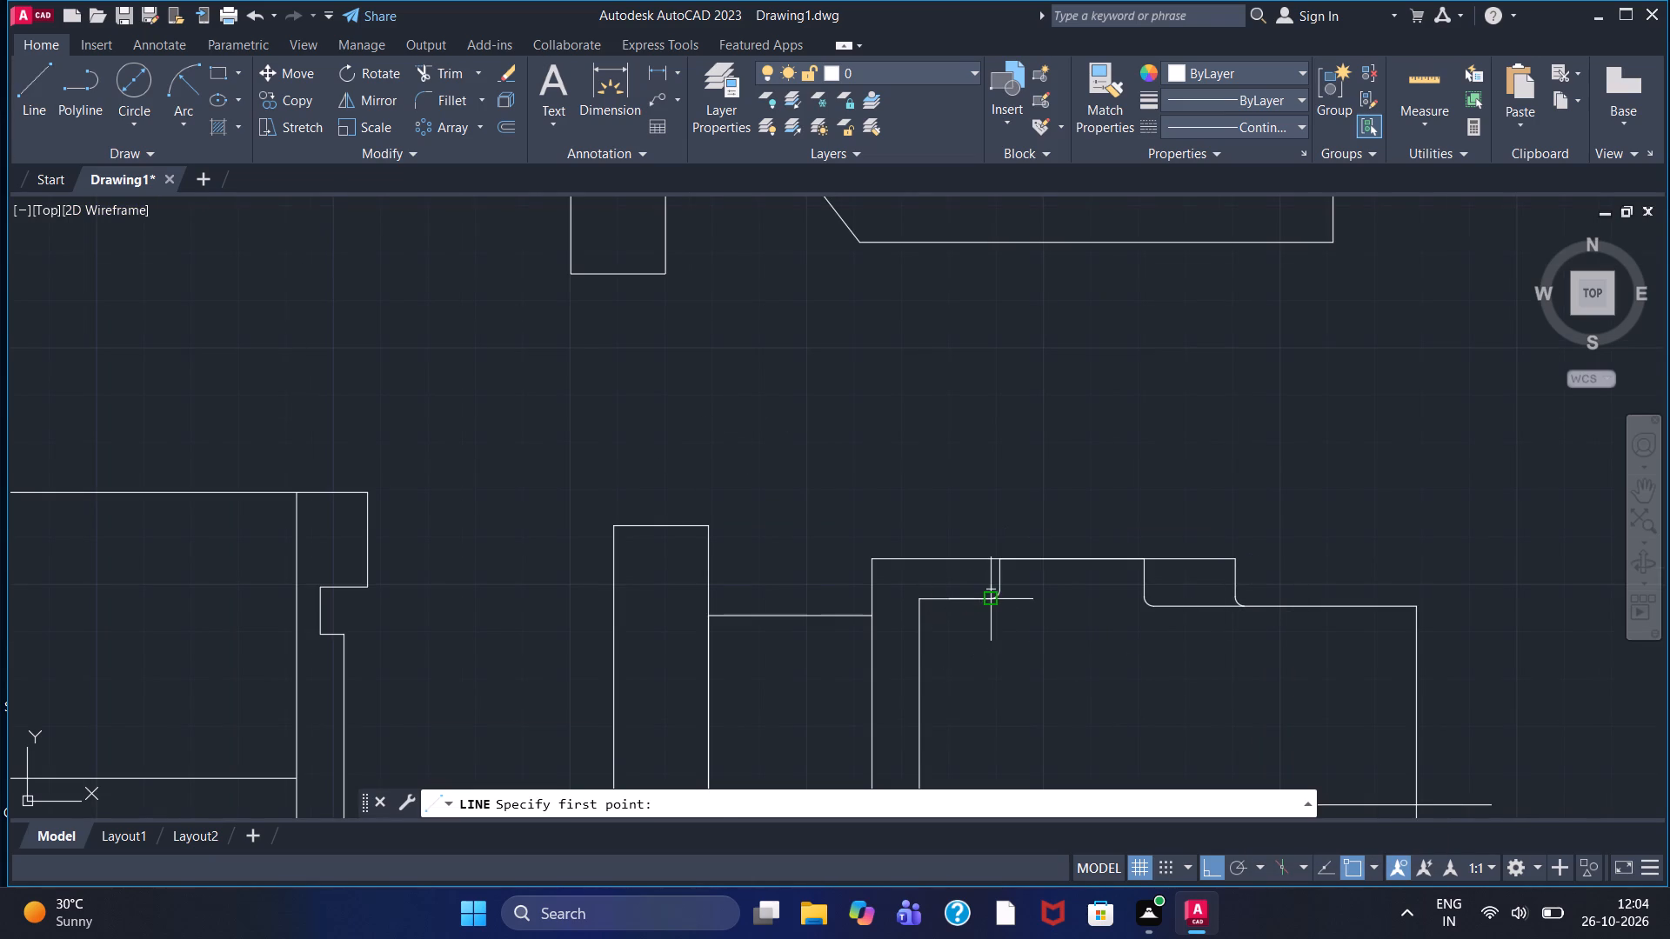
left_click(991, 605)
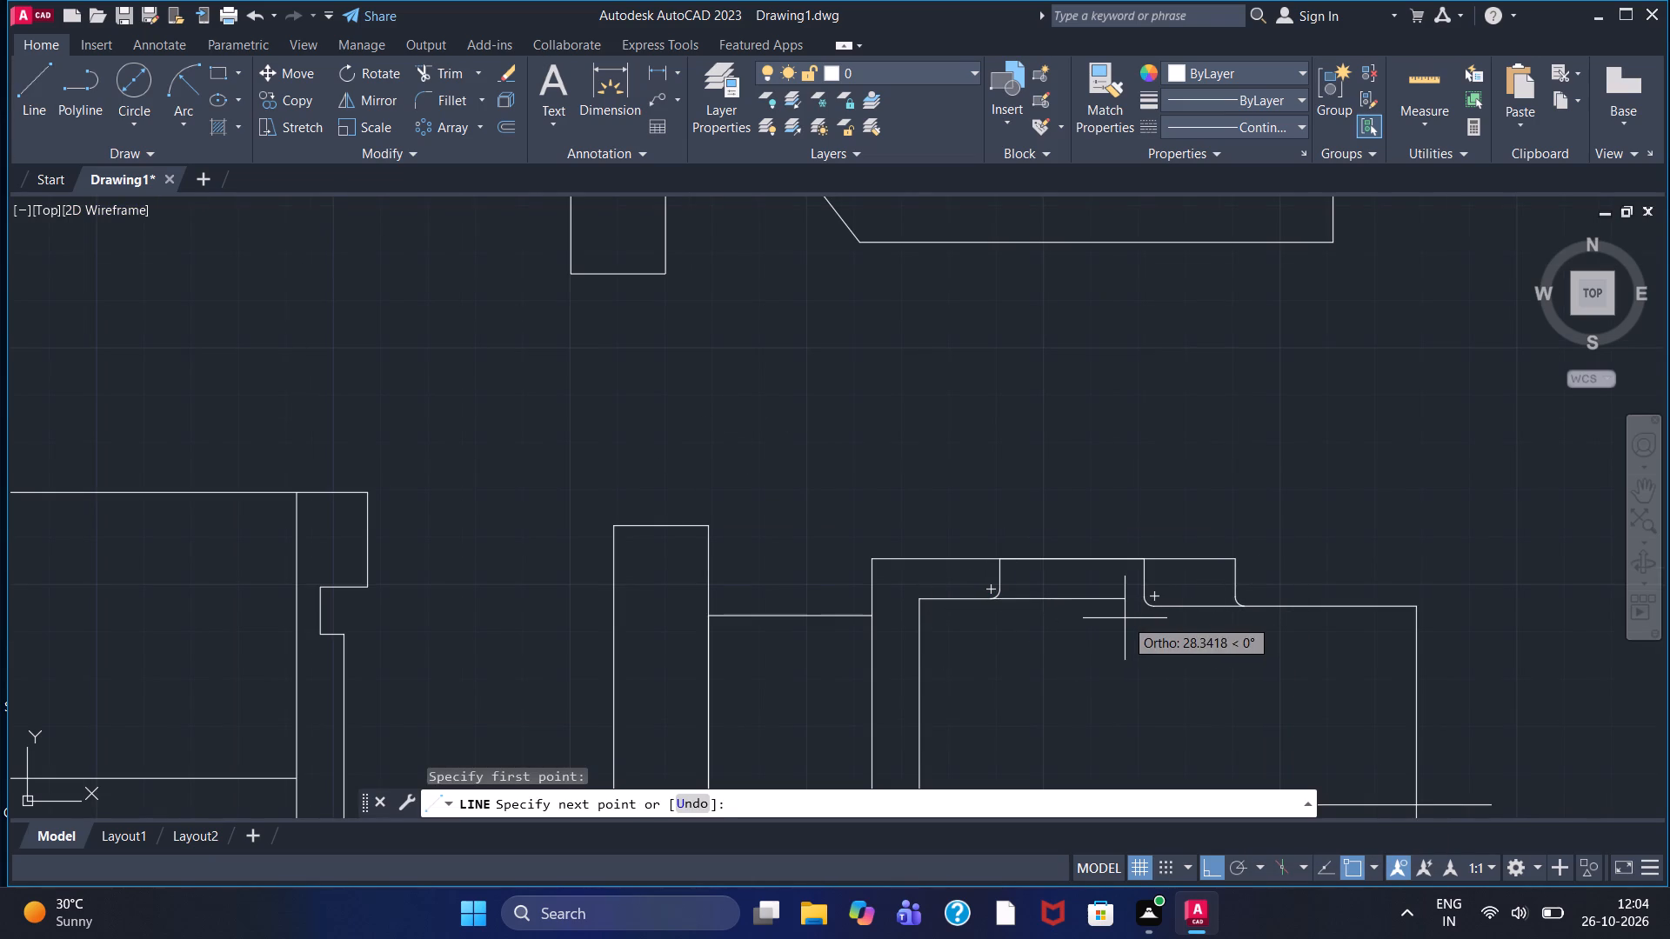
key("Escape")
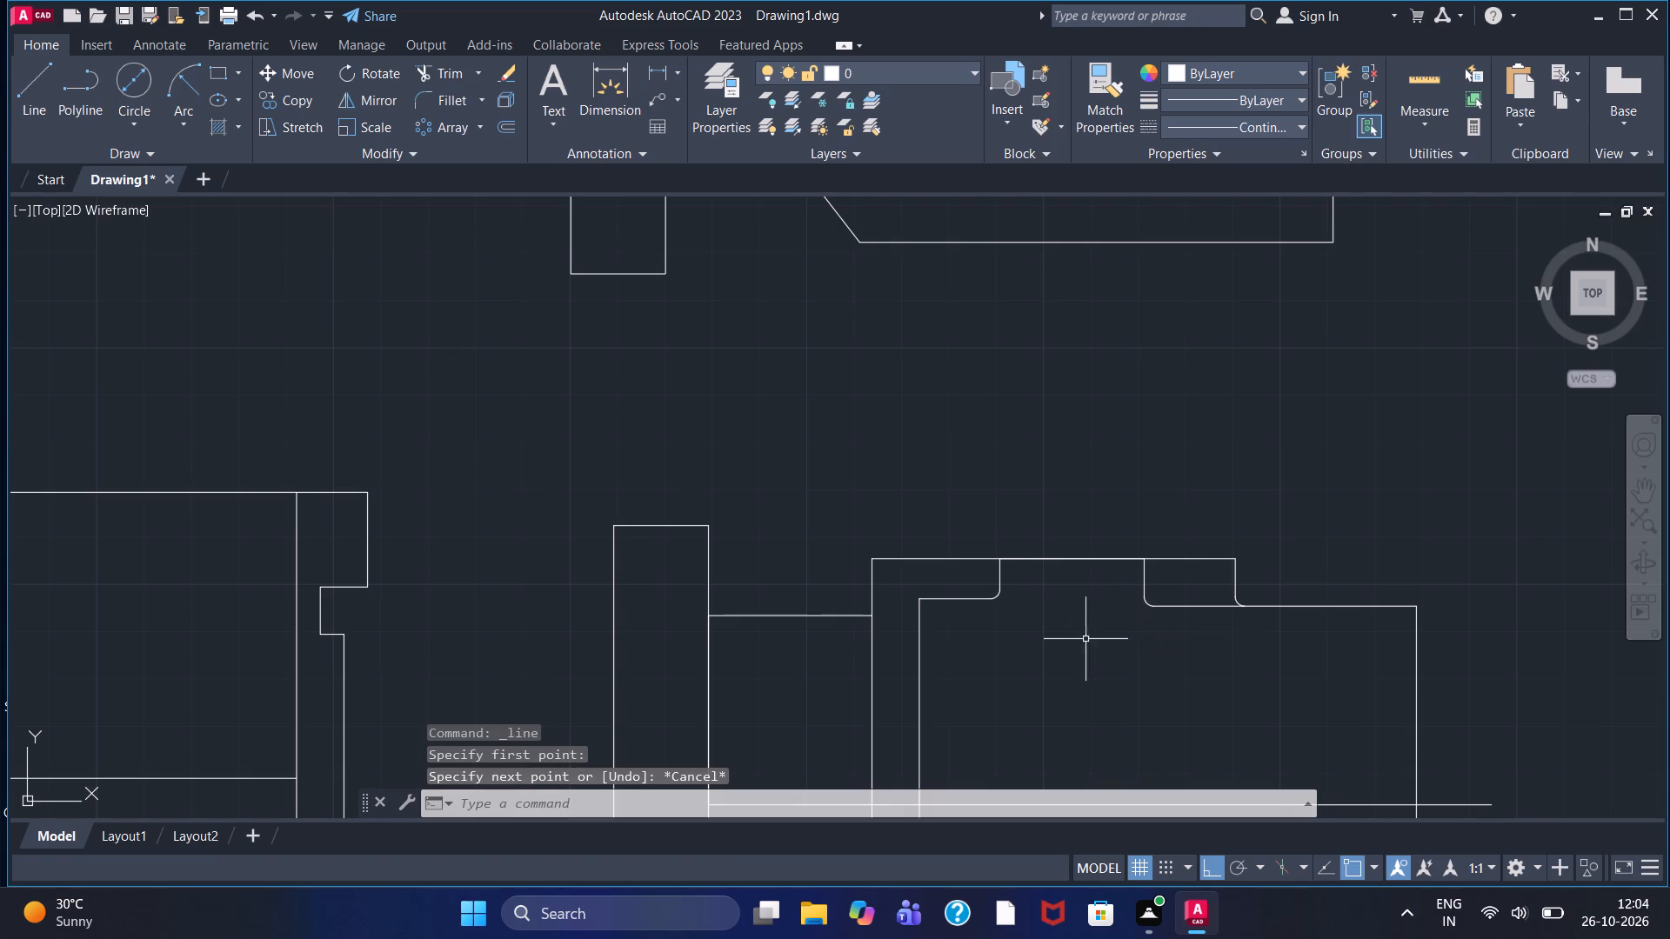
Trim the part of the horizontal centre line that extends beyond the body's outer edge.
scroll(1097, 696, "down", 1)
middle_click_drag(1112, 699, 1012, 574)
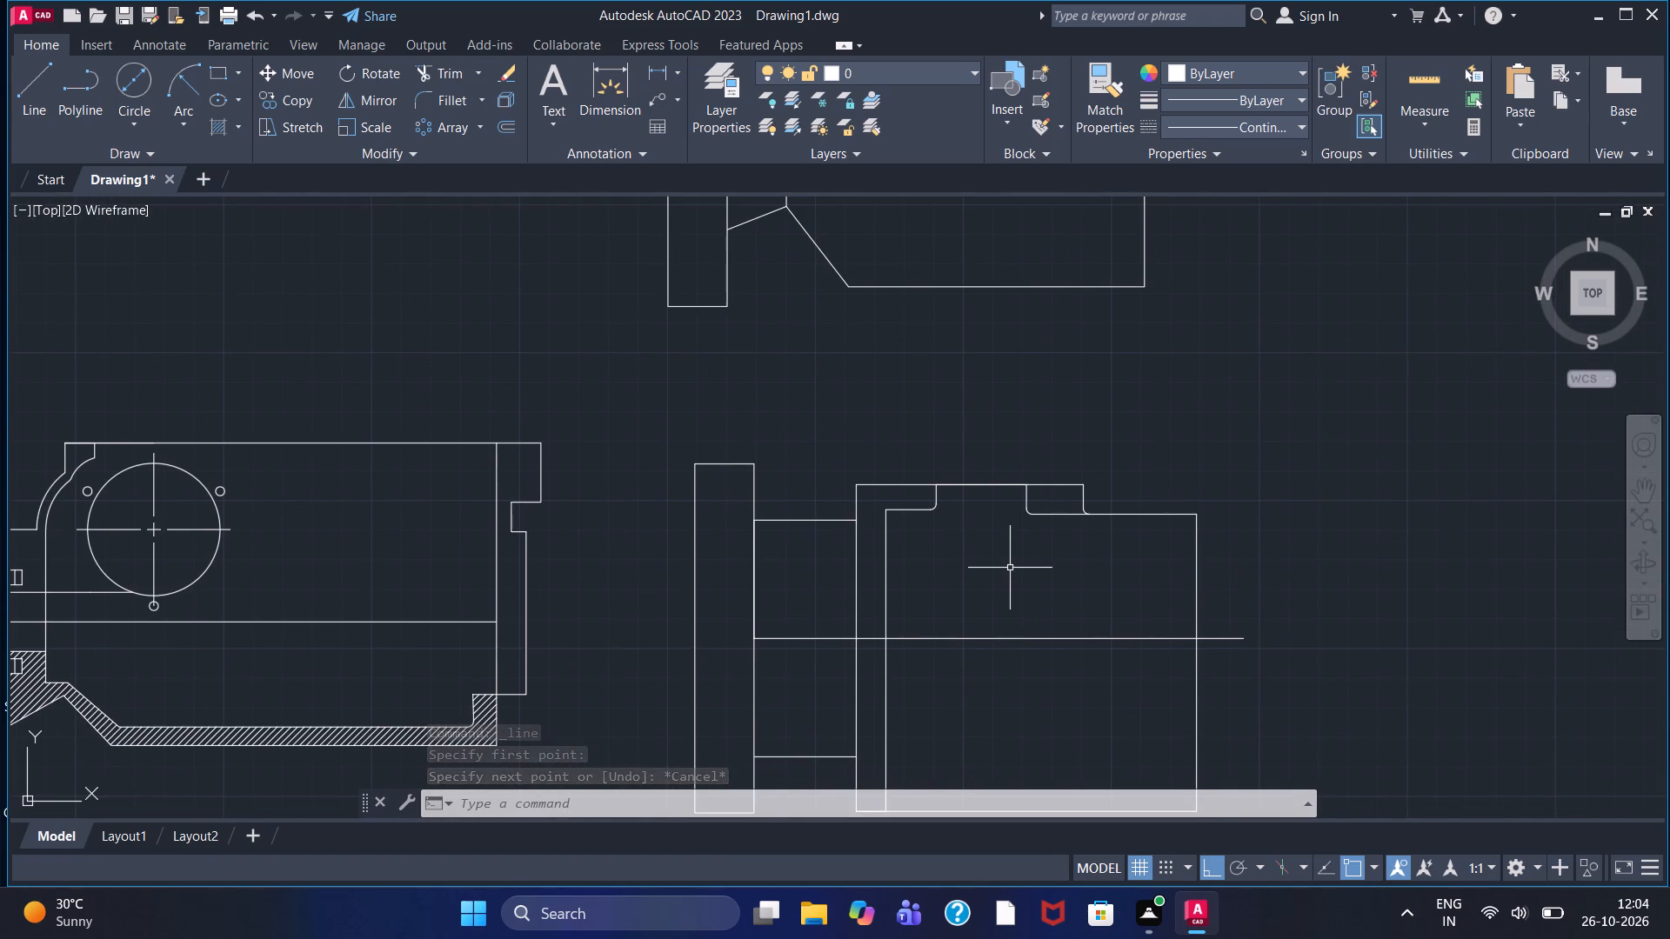
left_click(451, 82)
left_click_drag(1230, 619, 1242, 685)
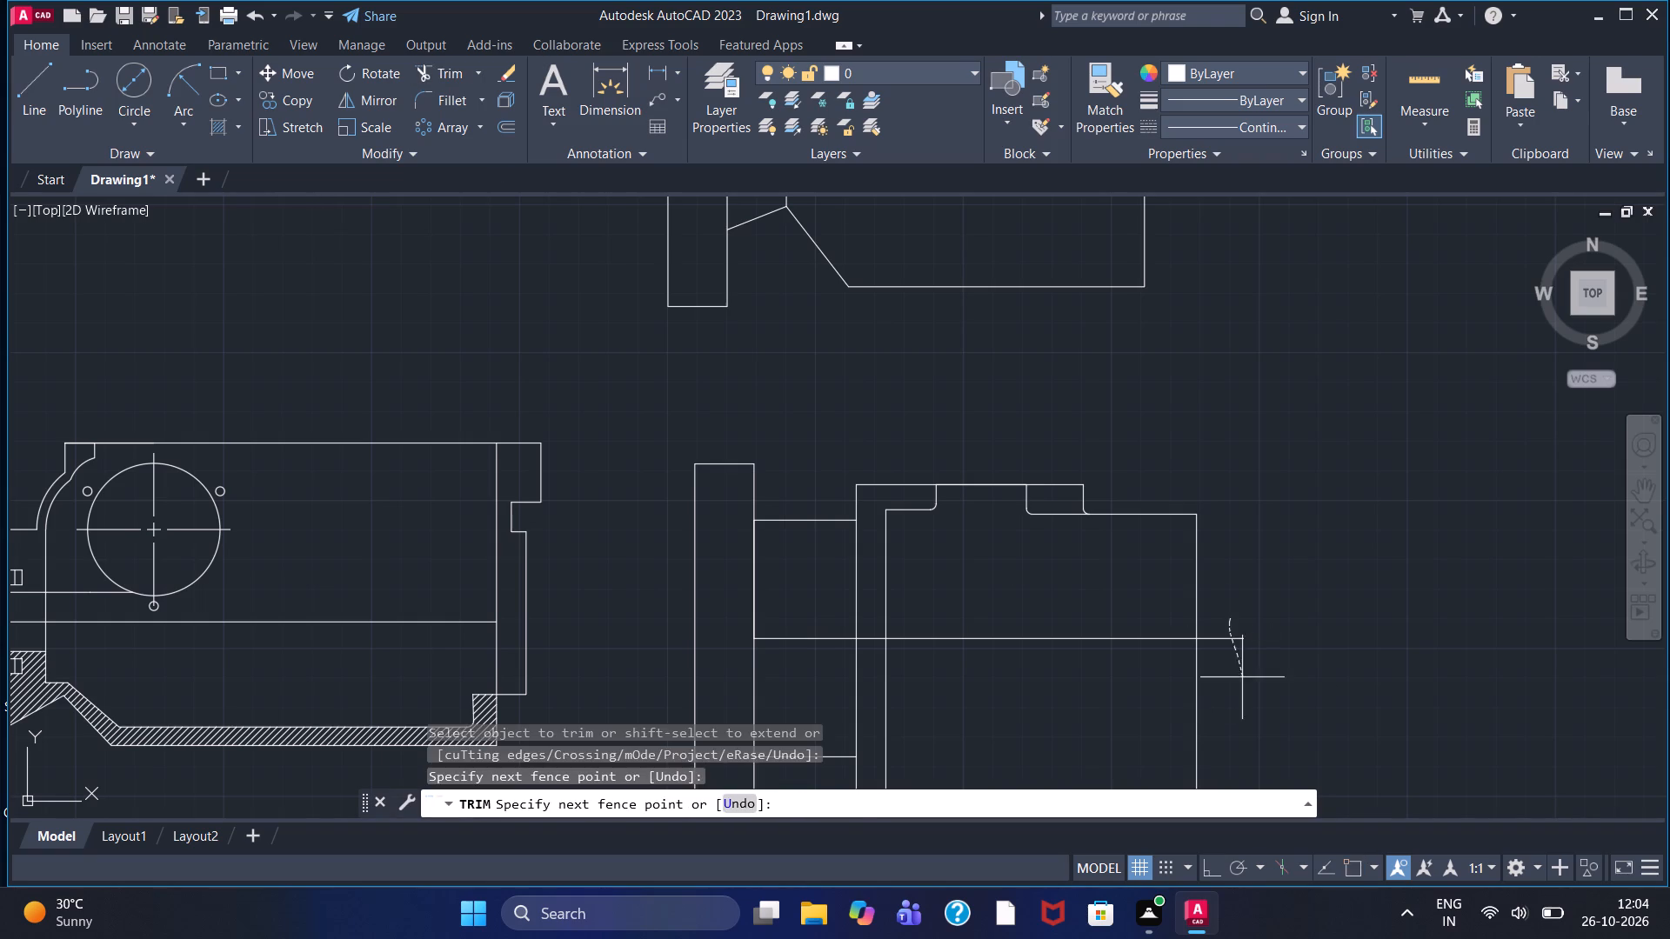
left_click_drag(1242, 685, 1243, 686)
scroll(1215, 671, "down", 1)
middle_click_drag(1214, 669, 1183, 569)
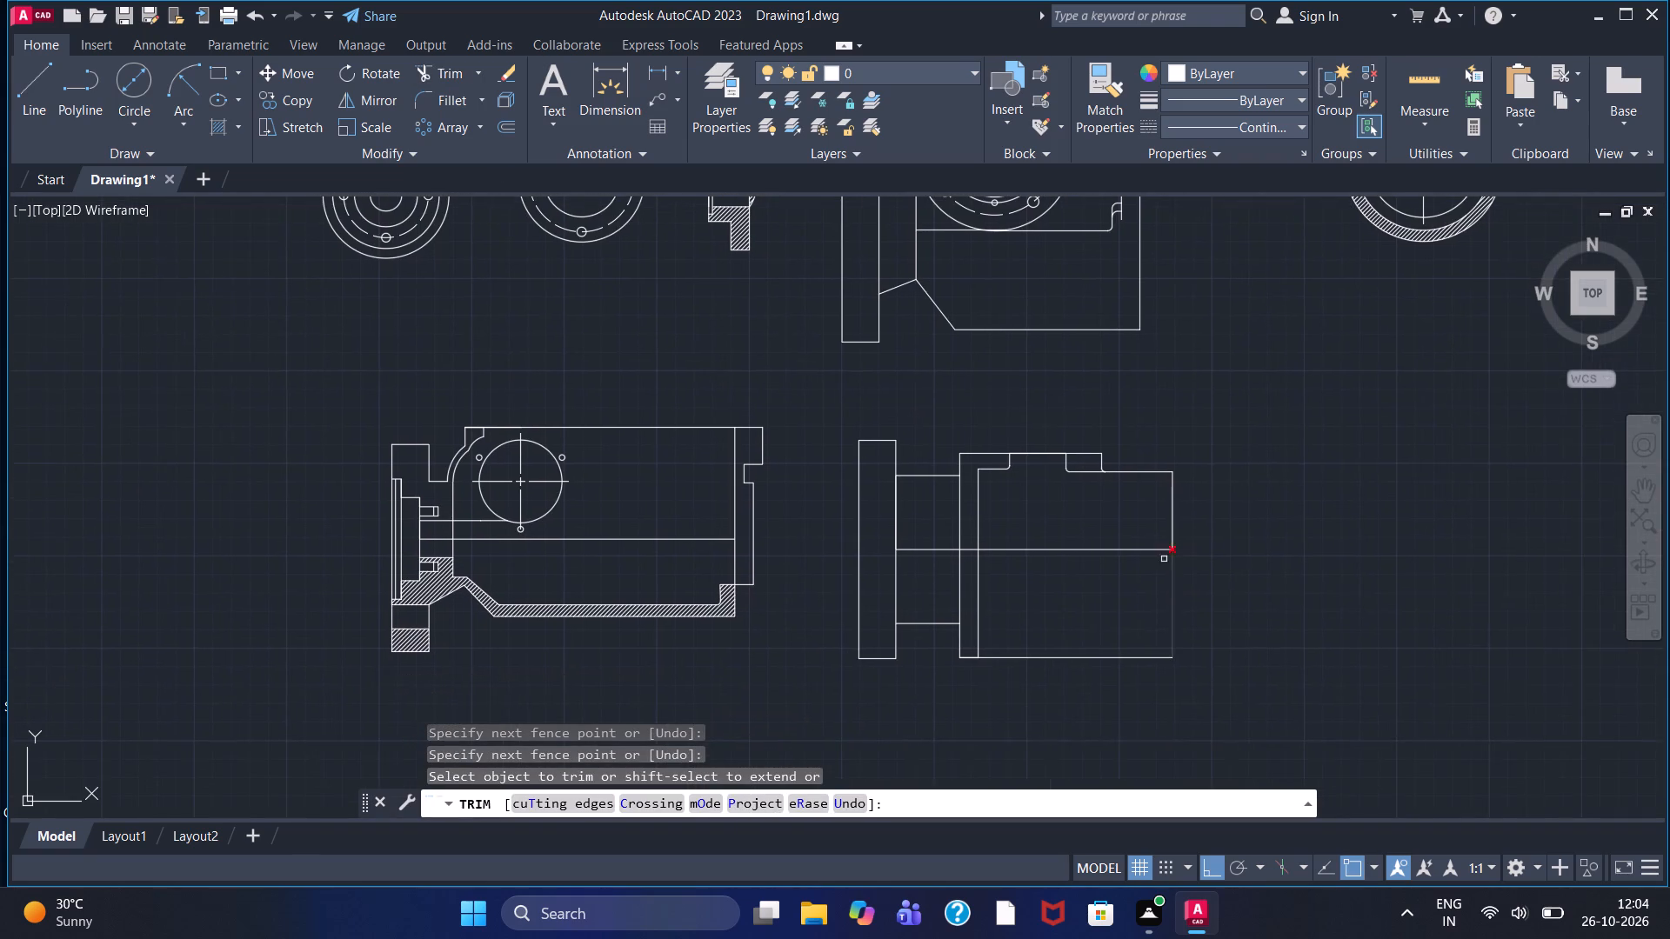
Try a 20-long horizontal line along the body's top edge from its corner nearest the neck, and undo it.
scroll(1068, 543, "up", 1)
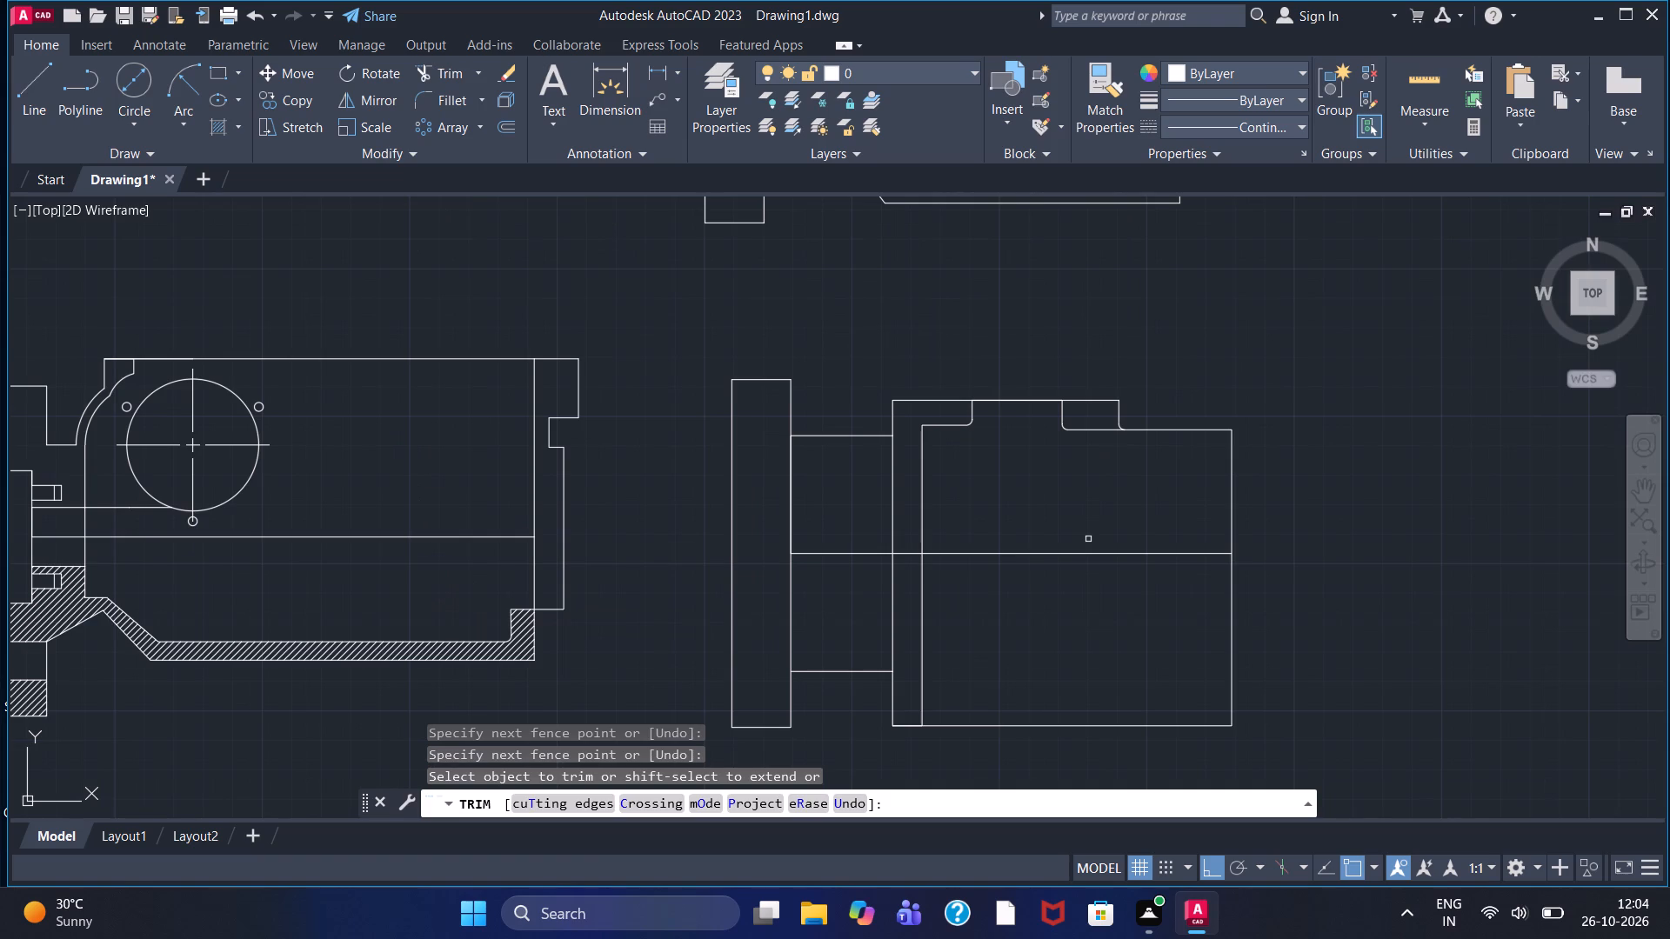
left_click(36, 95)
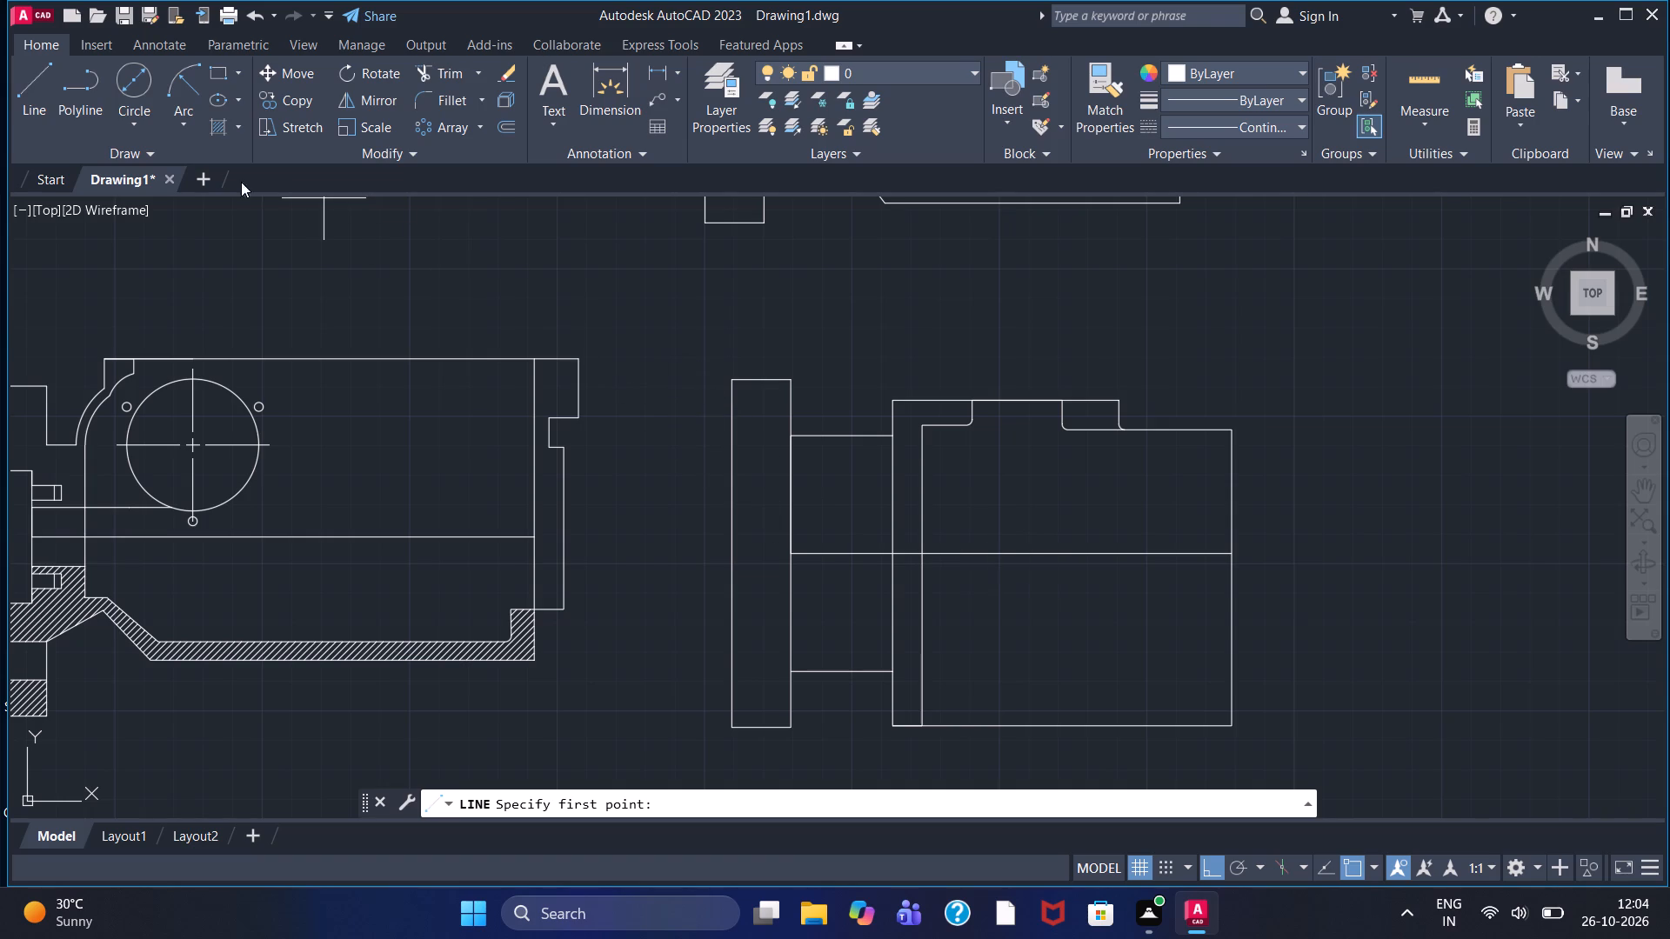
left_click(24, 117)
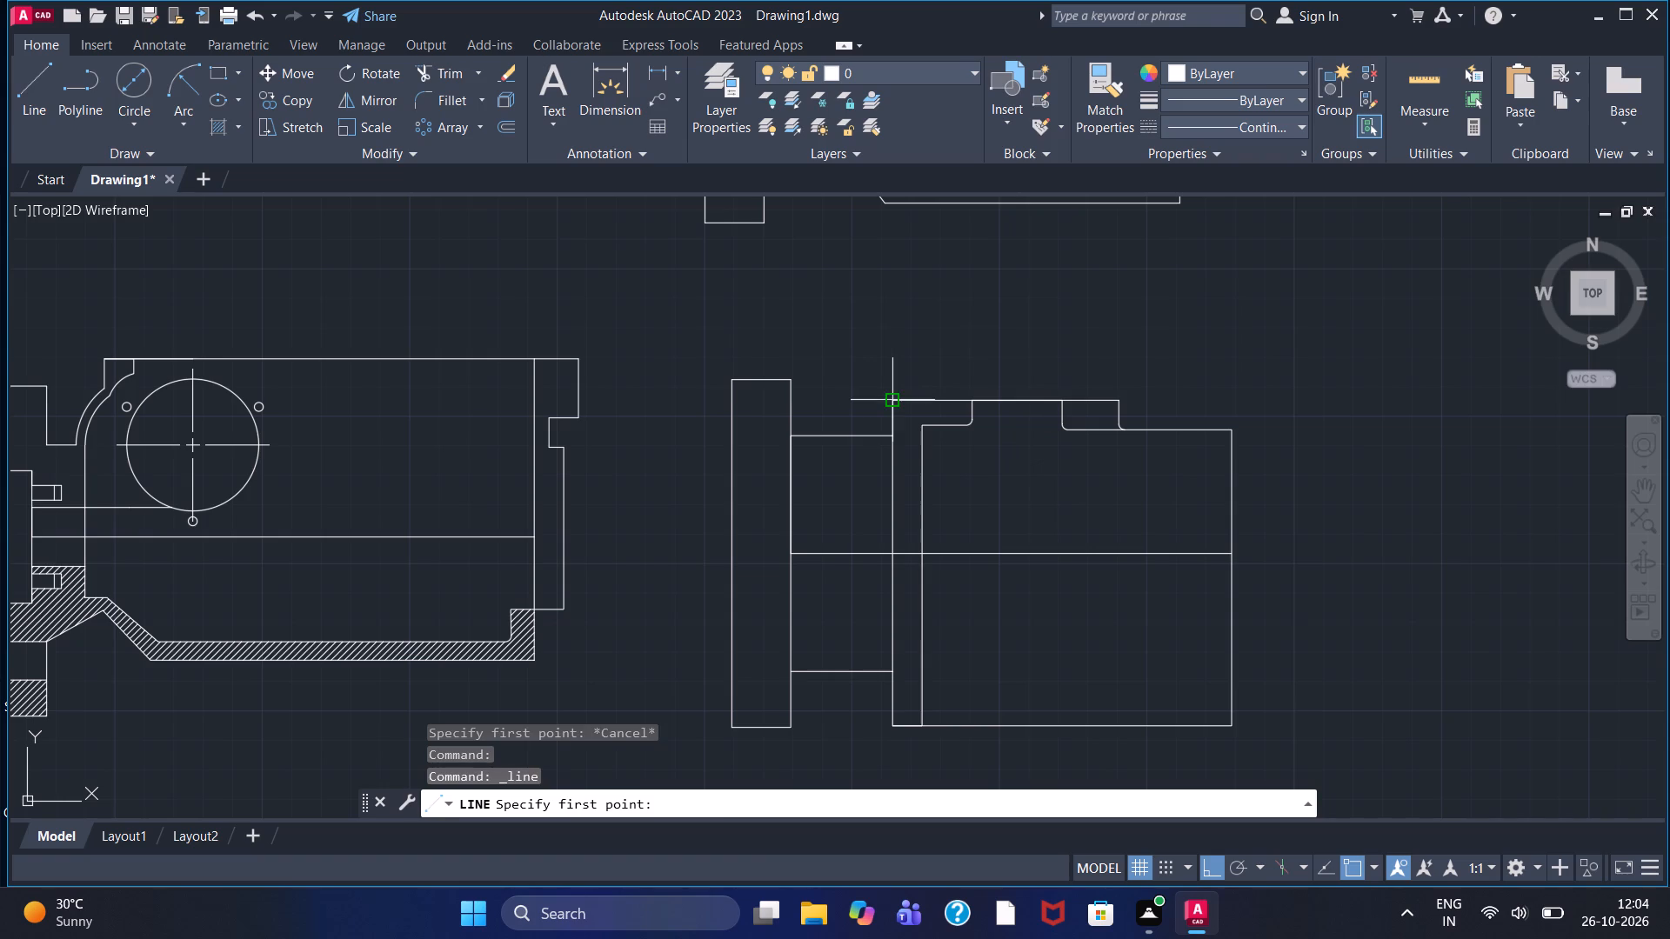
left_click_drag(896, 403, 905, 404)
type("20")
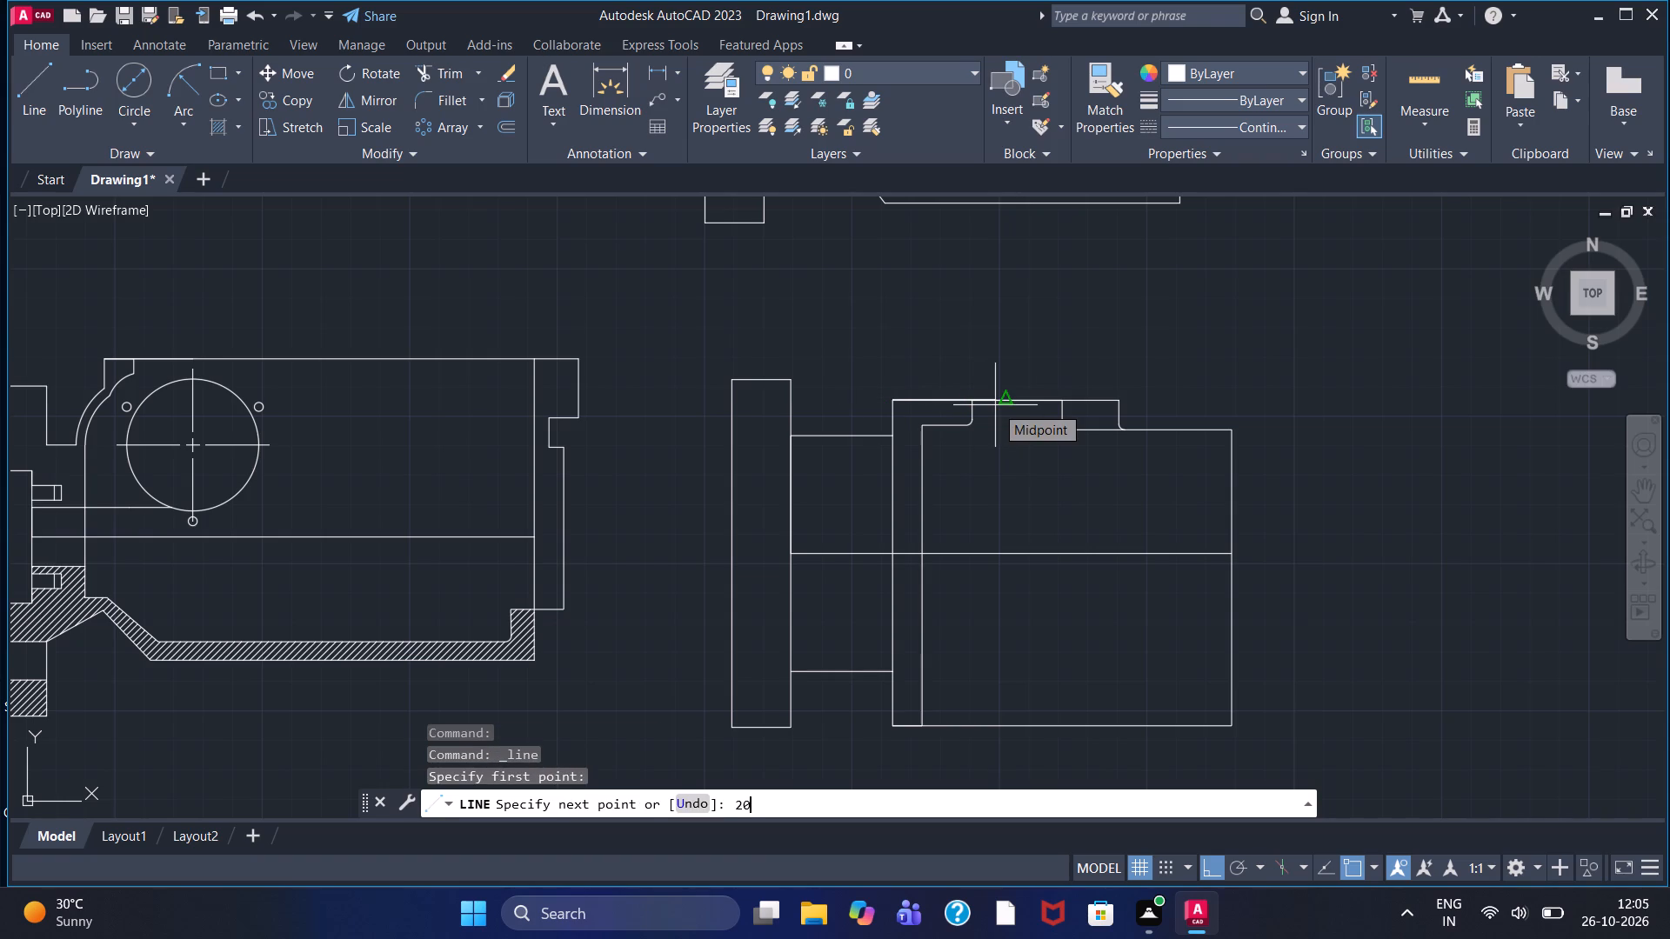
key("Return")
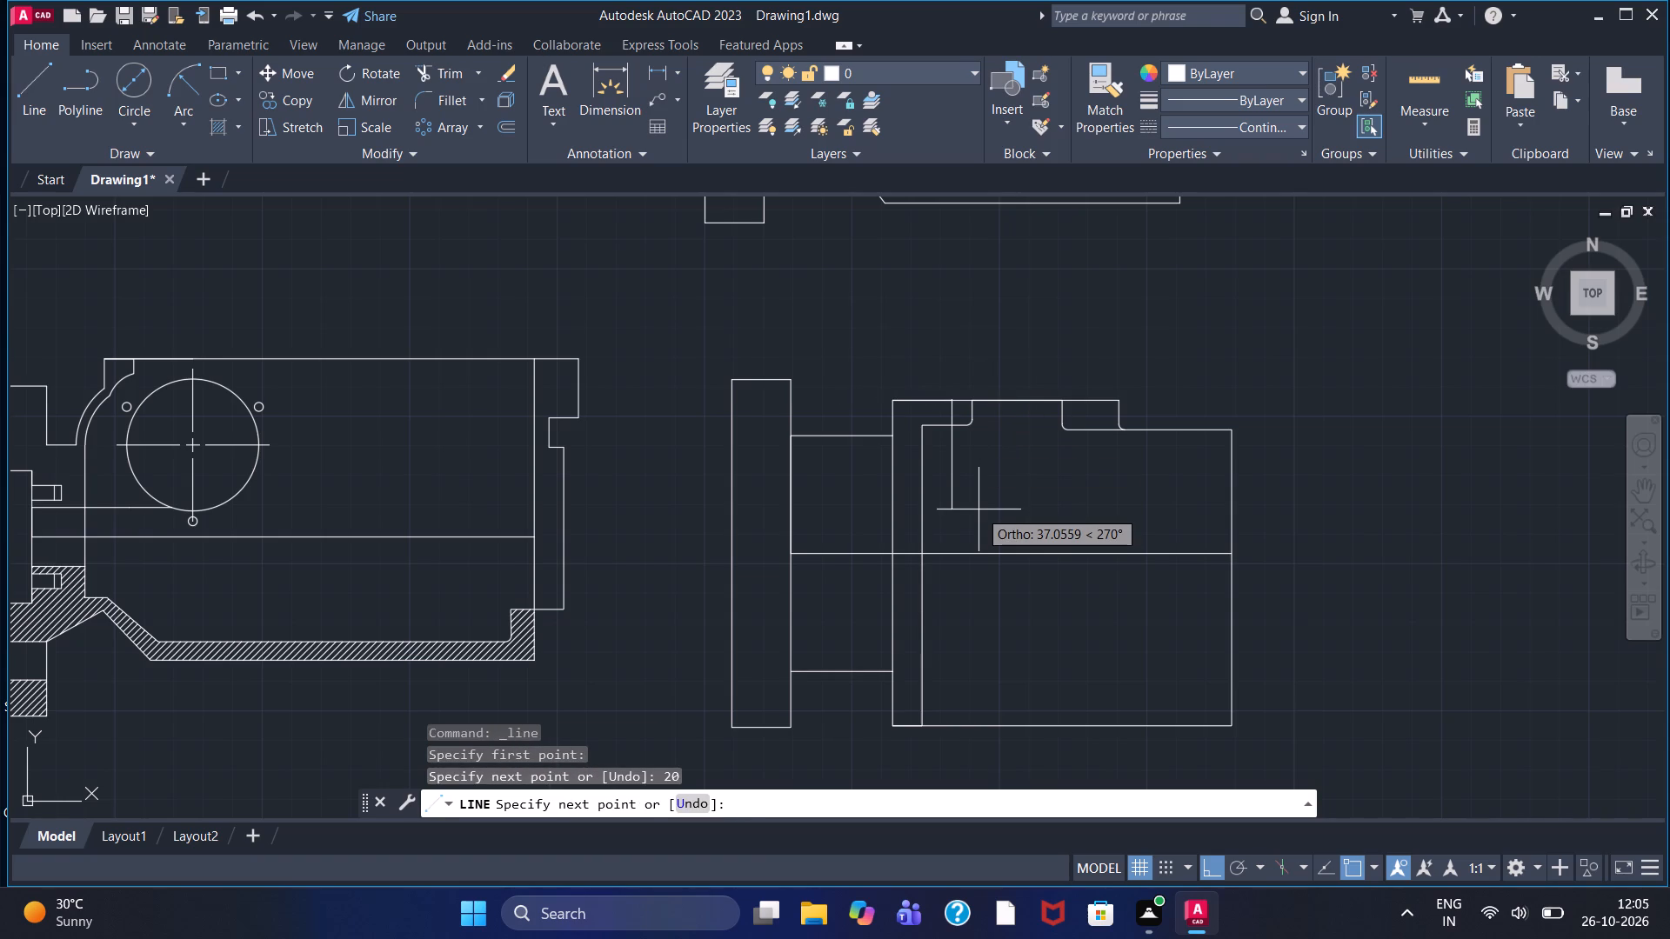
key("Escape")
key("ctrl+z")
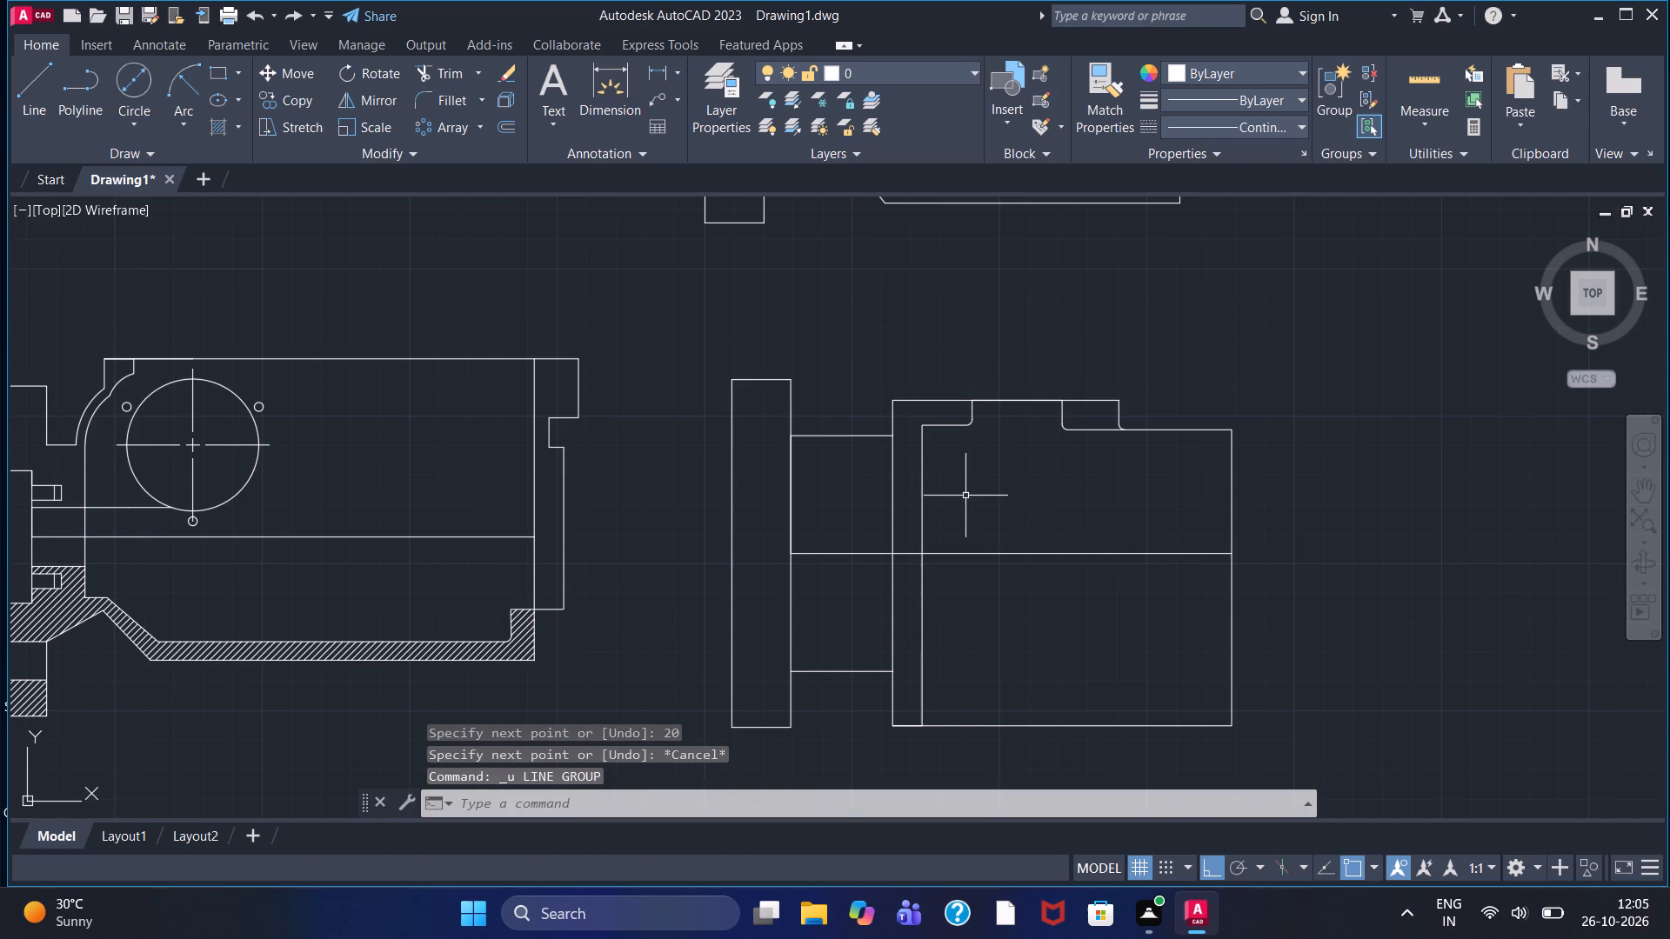
Draw a closed rectangle from lines, 64 wide and 76 high, inside the body and crossing the centre line.
left_click(20, 110)
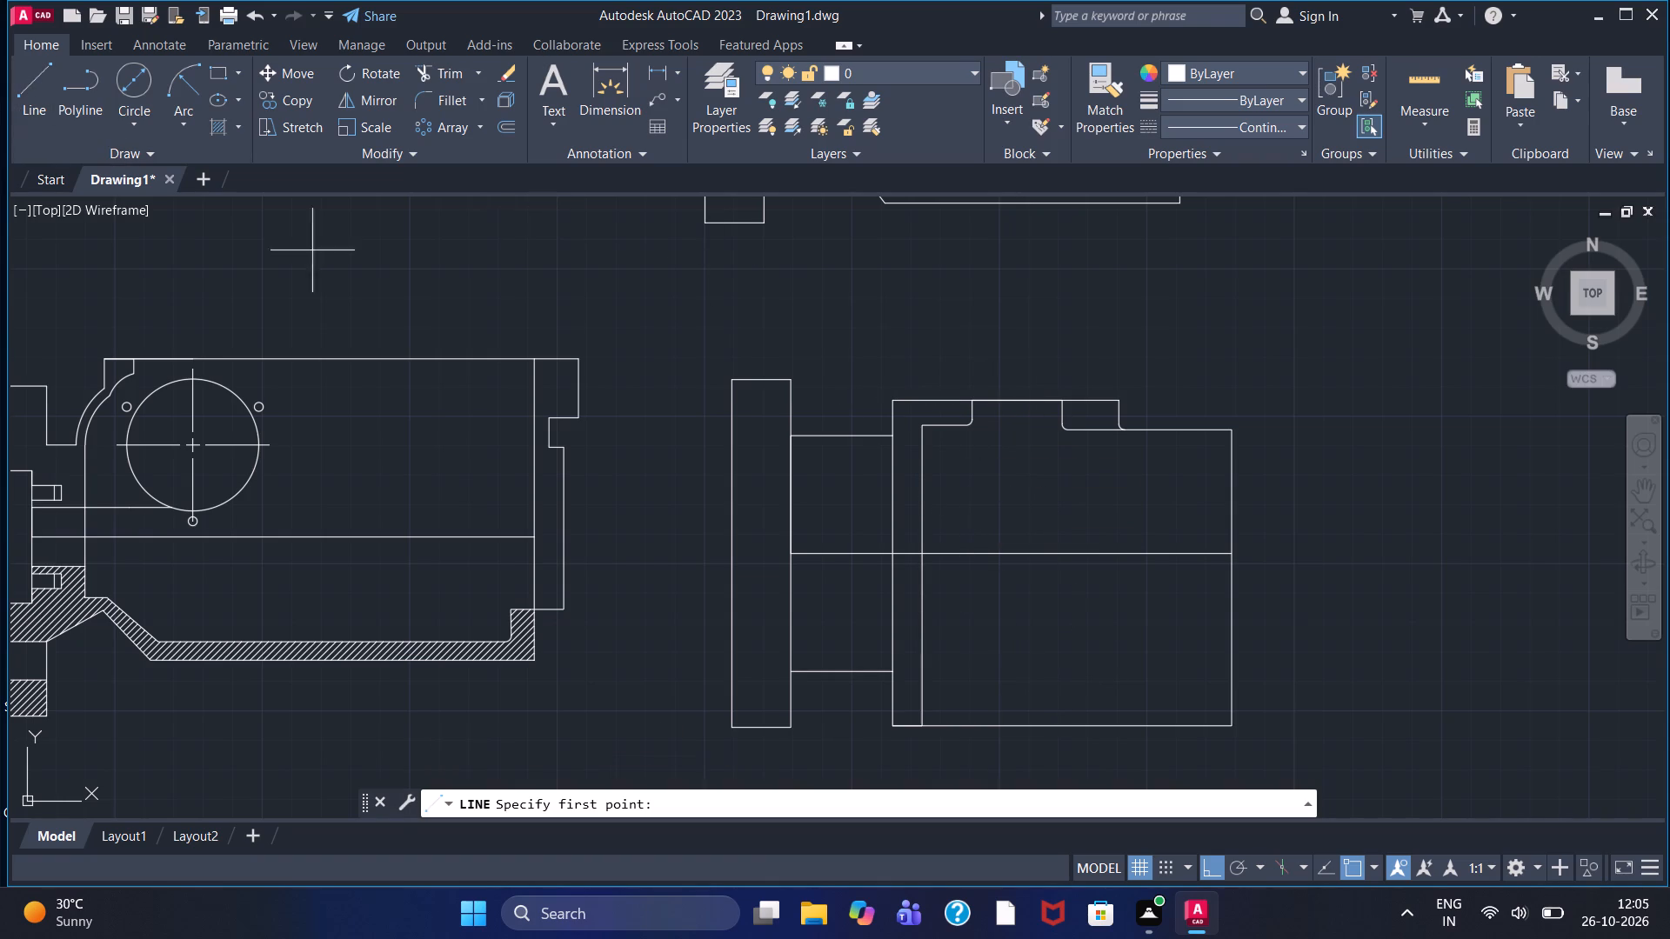
left_click(986, 445)
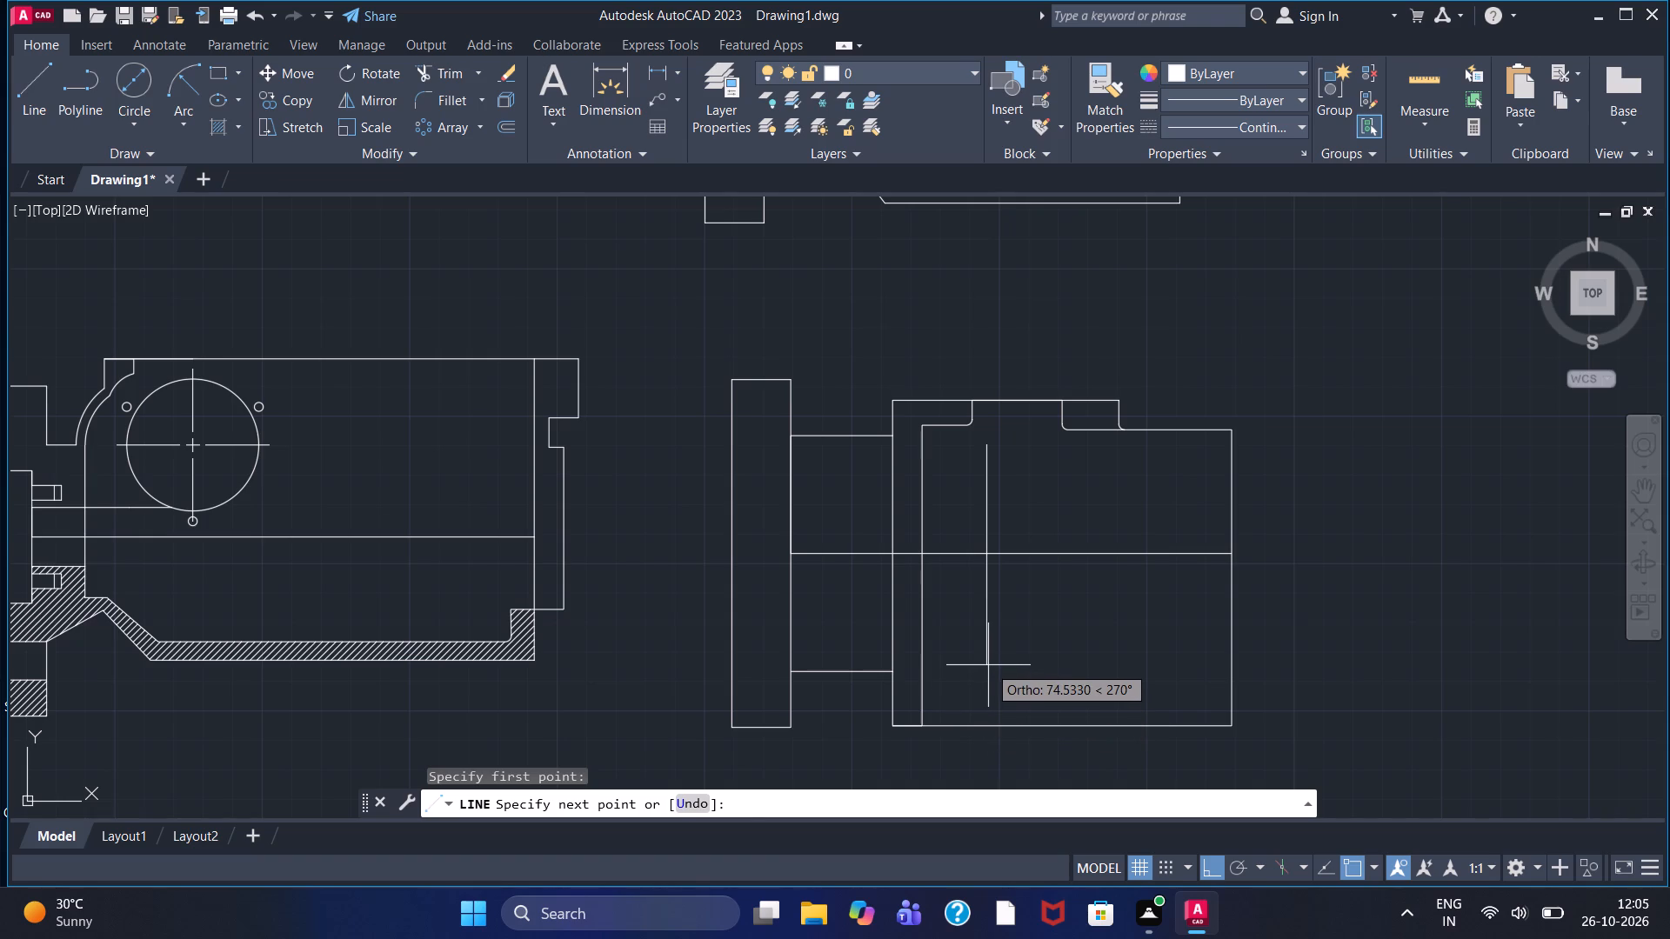
type("76")
key("Return")
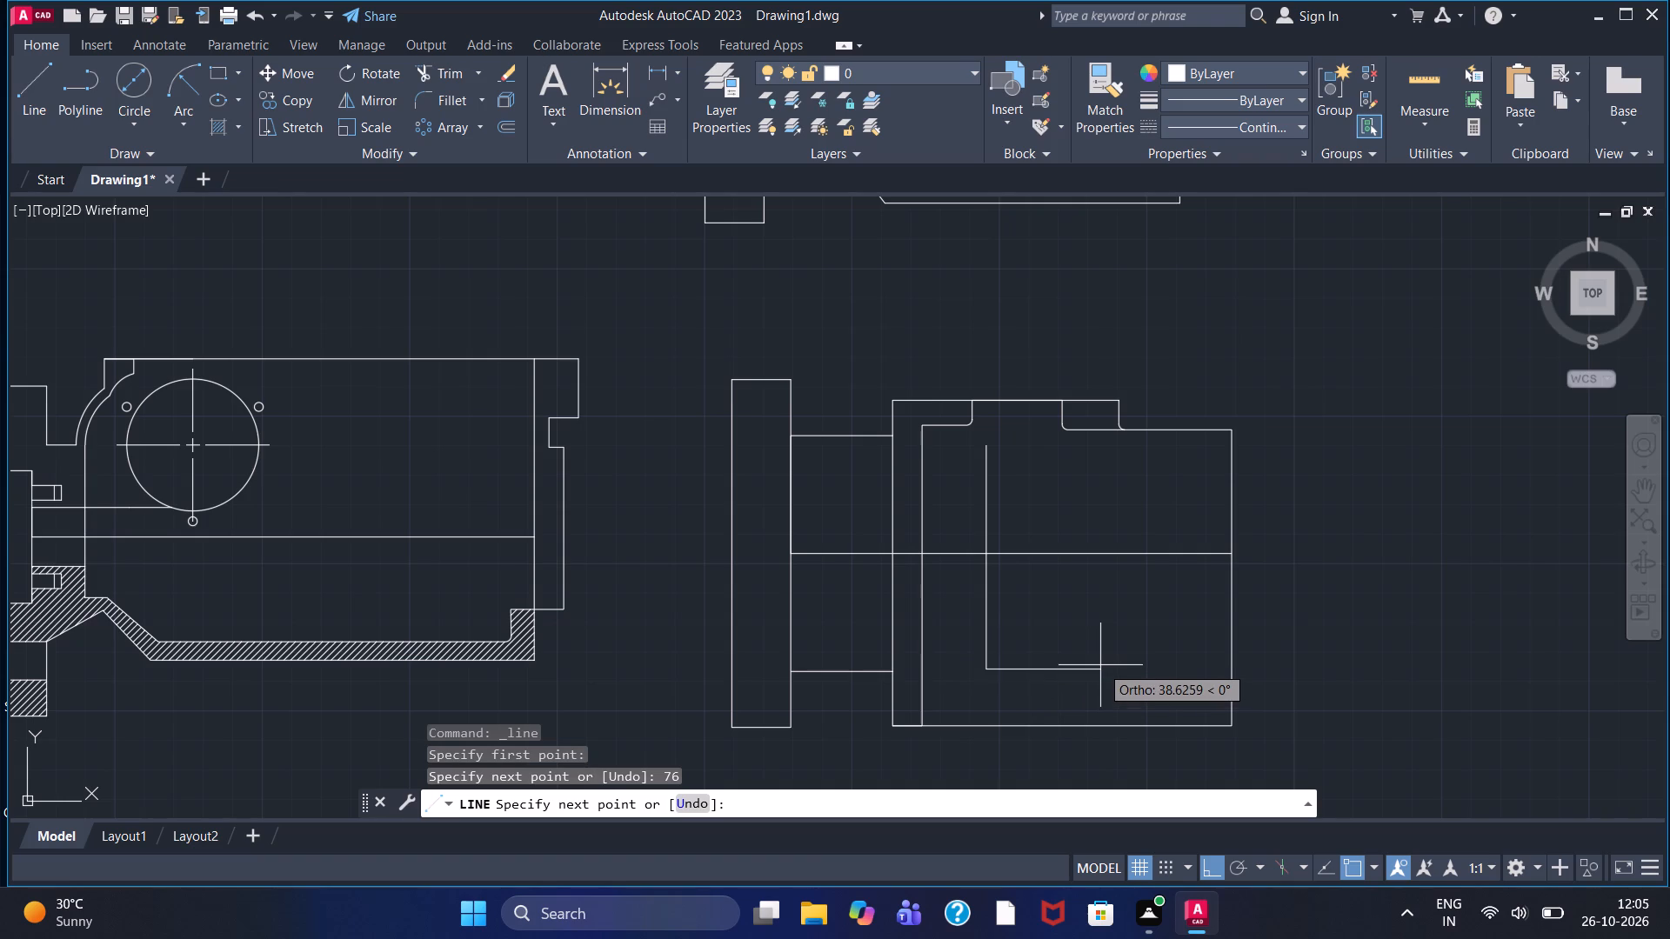
key("6")
key("4")
key("Return")
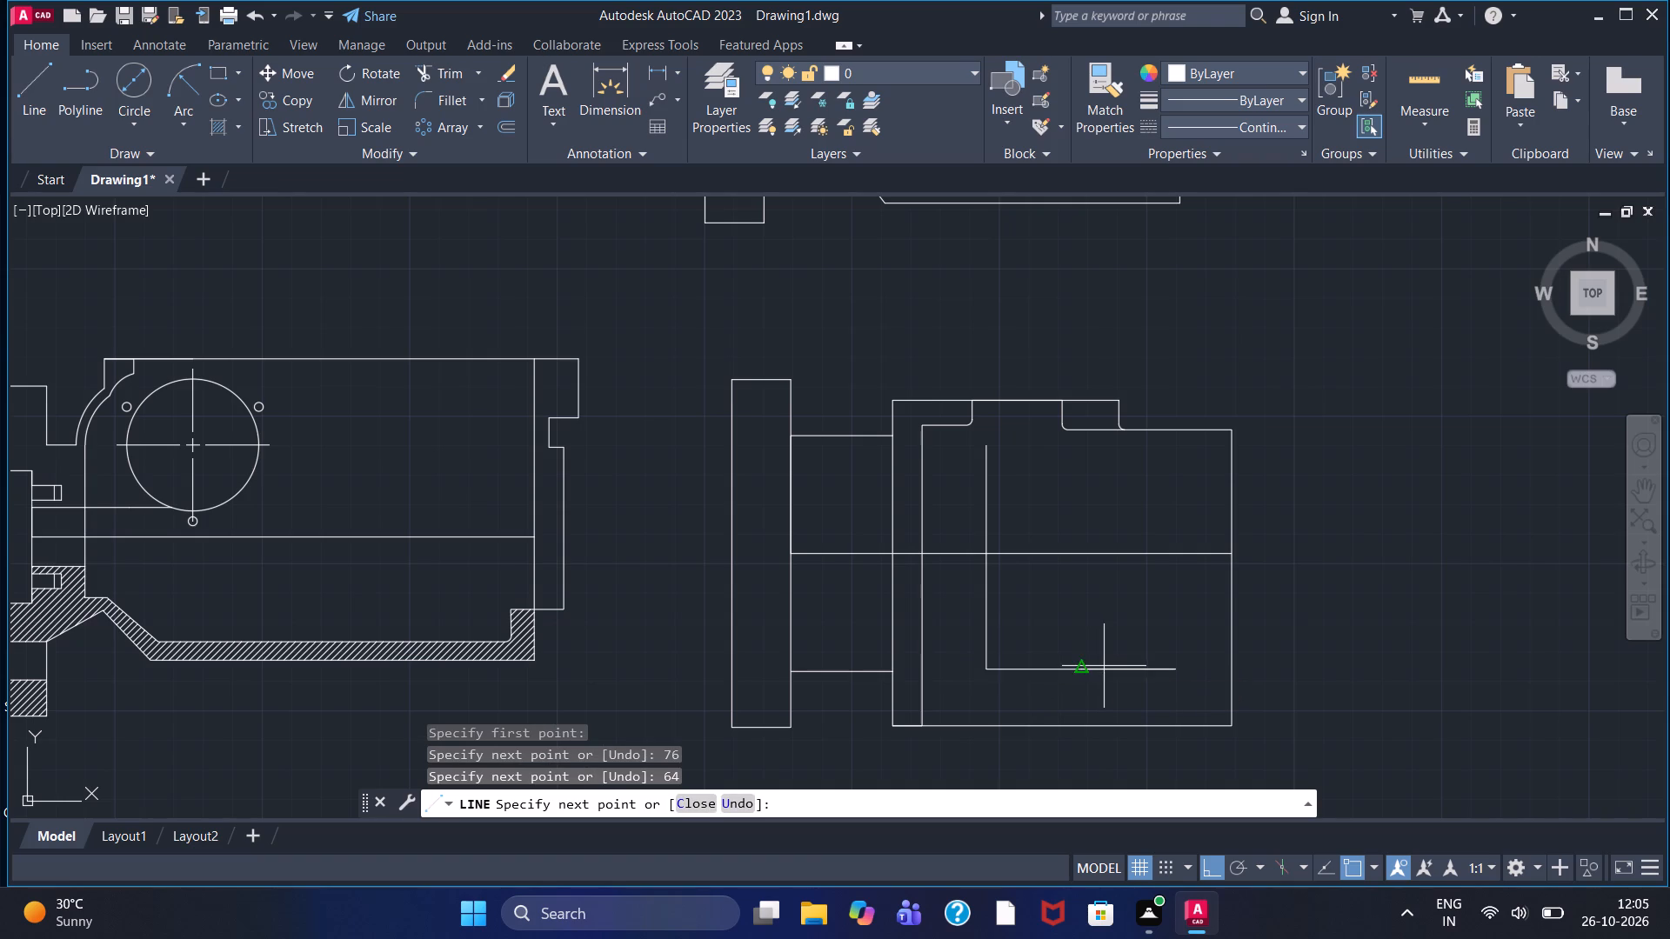
type("76")
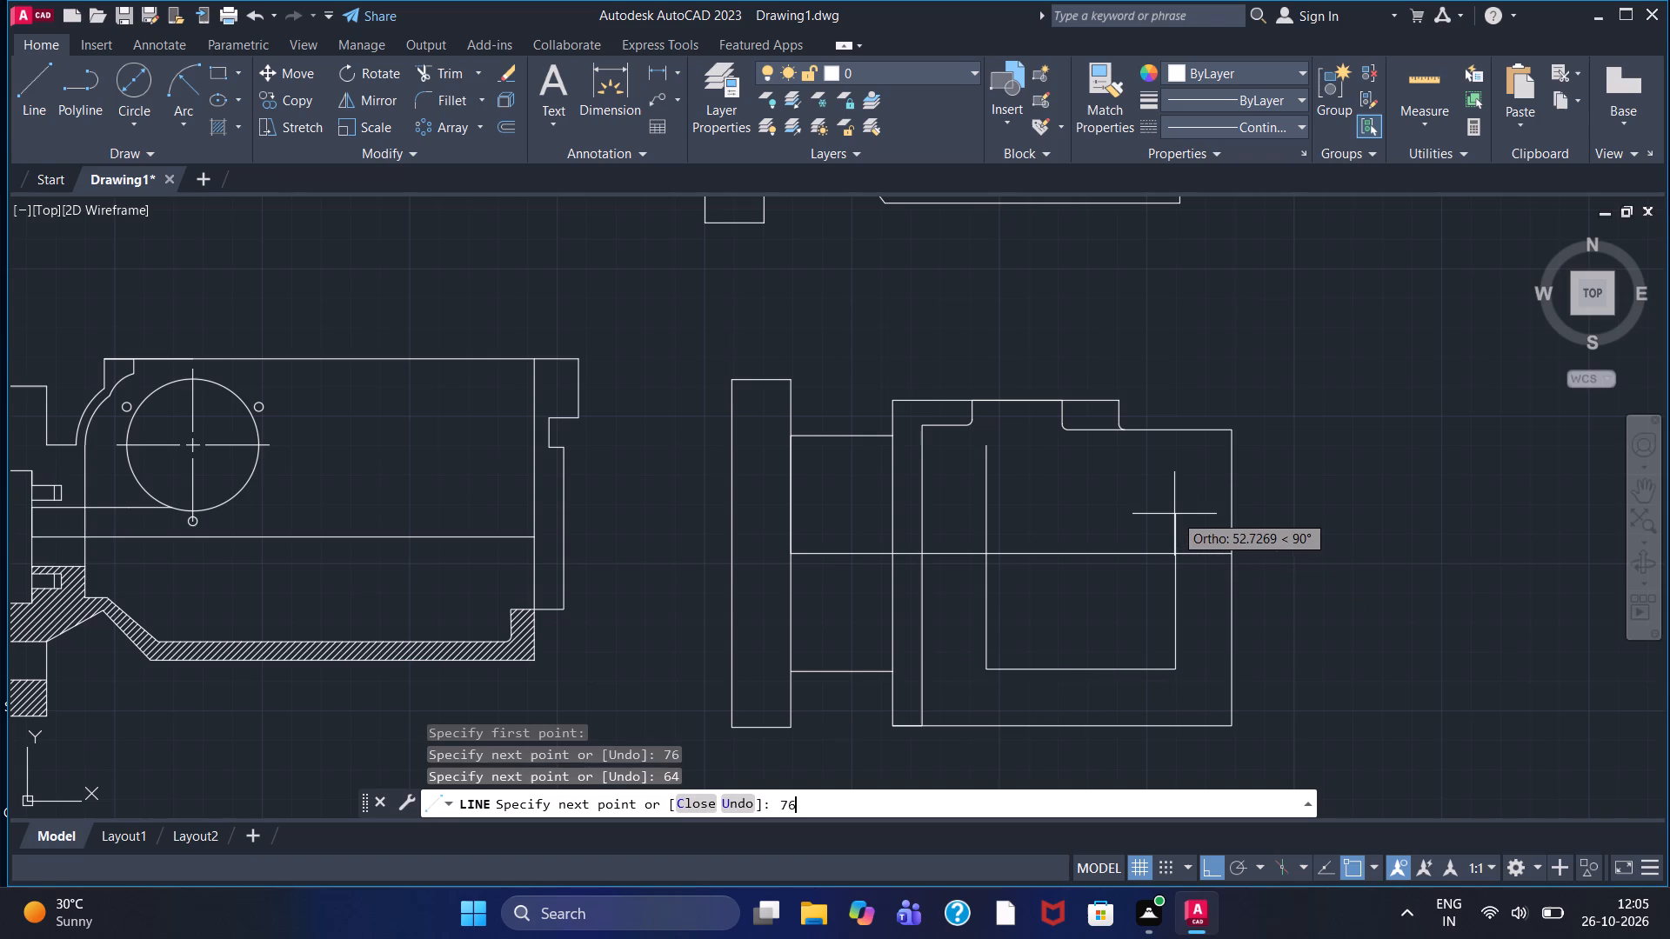
key("Return")
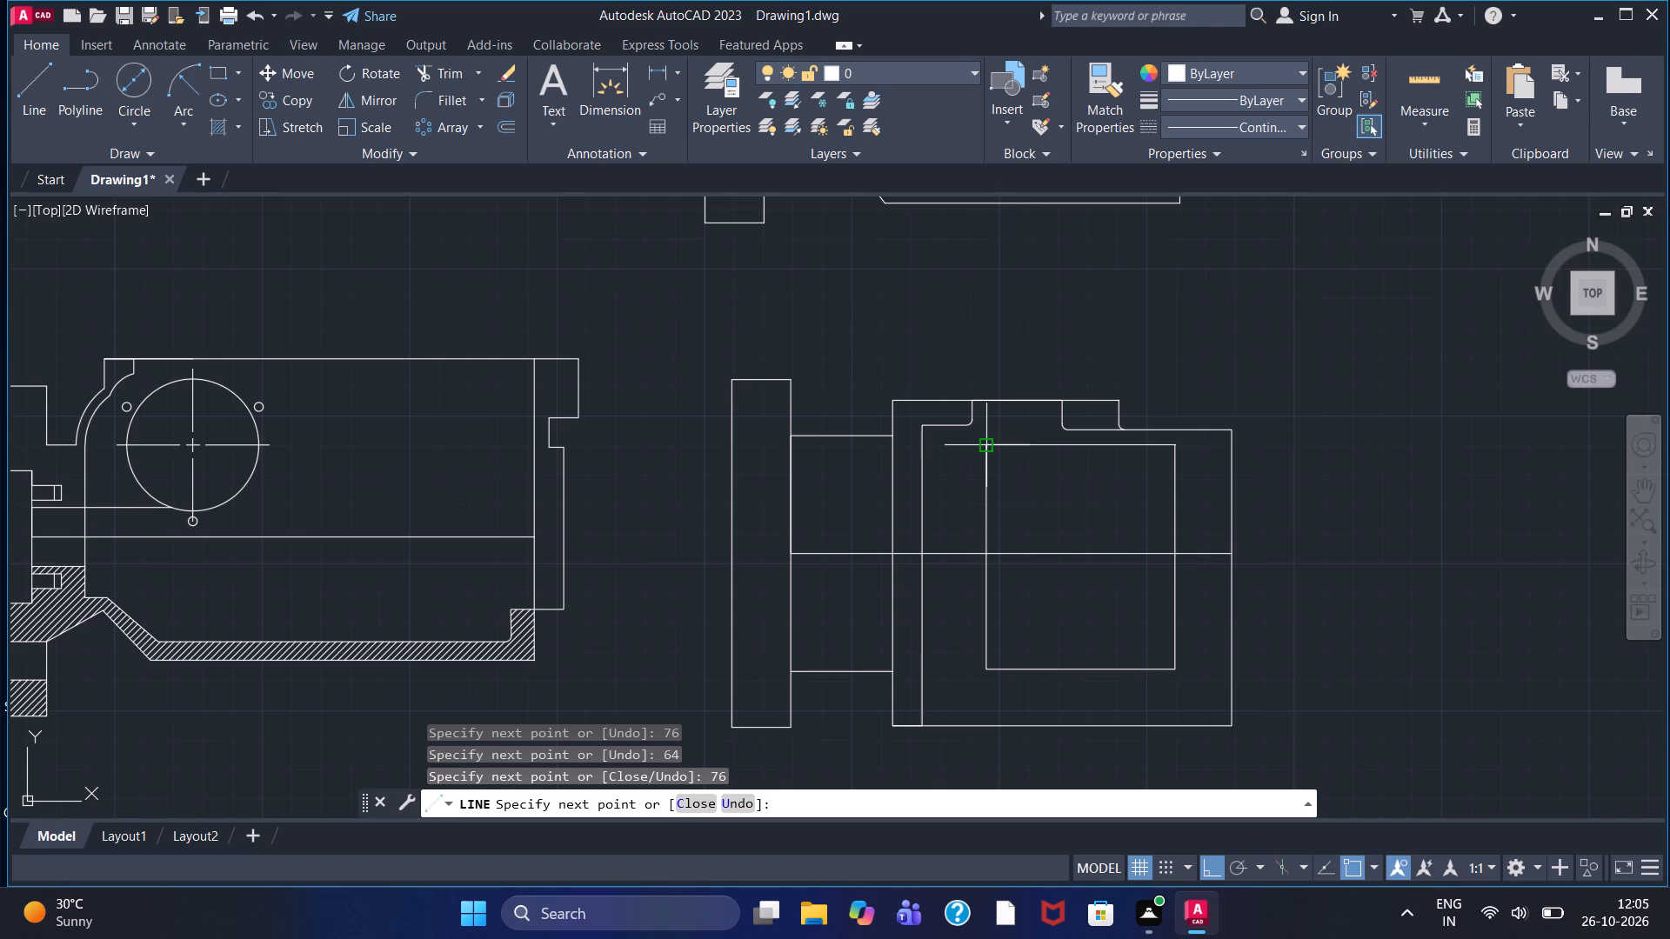
left_click(986, 451)
right_click(986, 451)
left_click(1009, 460)
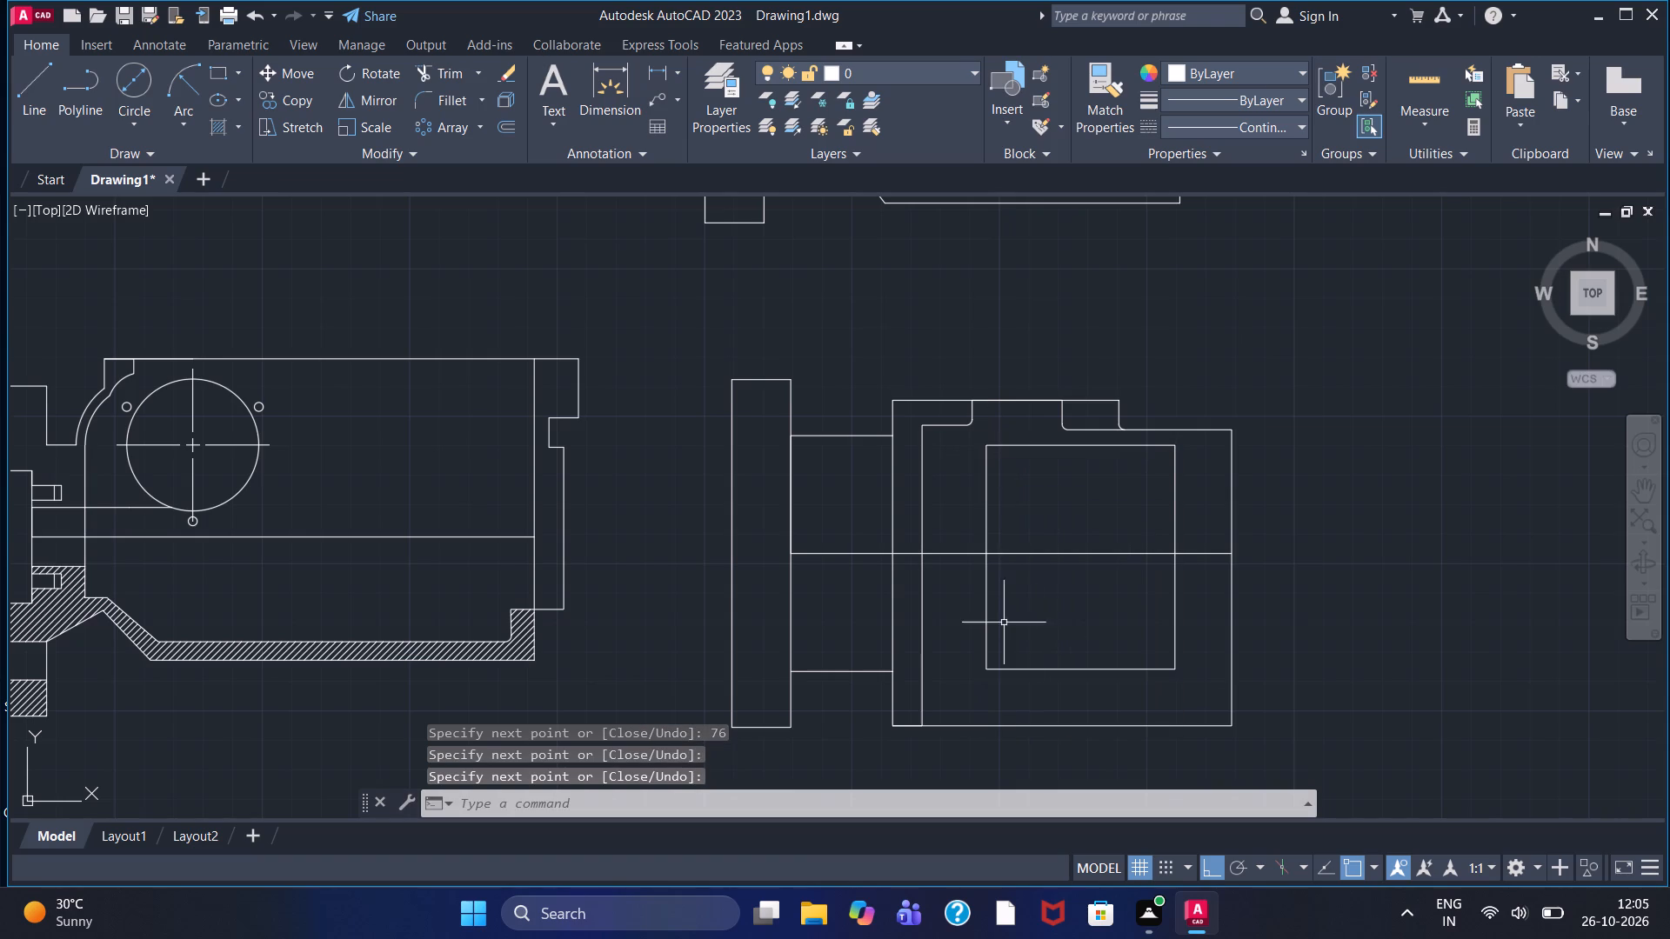
Fillet two diagonally opposite corners of the inner rectangle with radius 6: the lower one nearest the neck and the upper outer one.
left_click(449, 97)
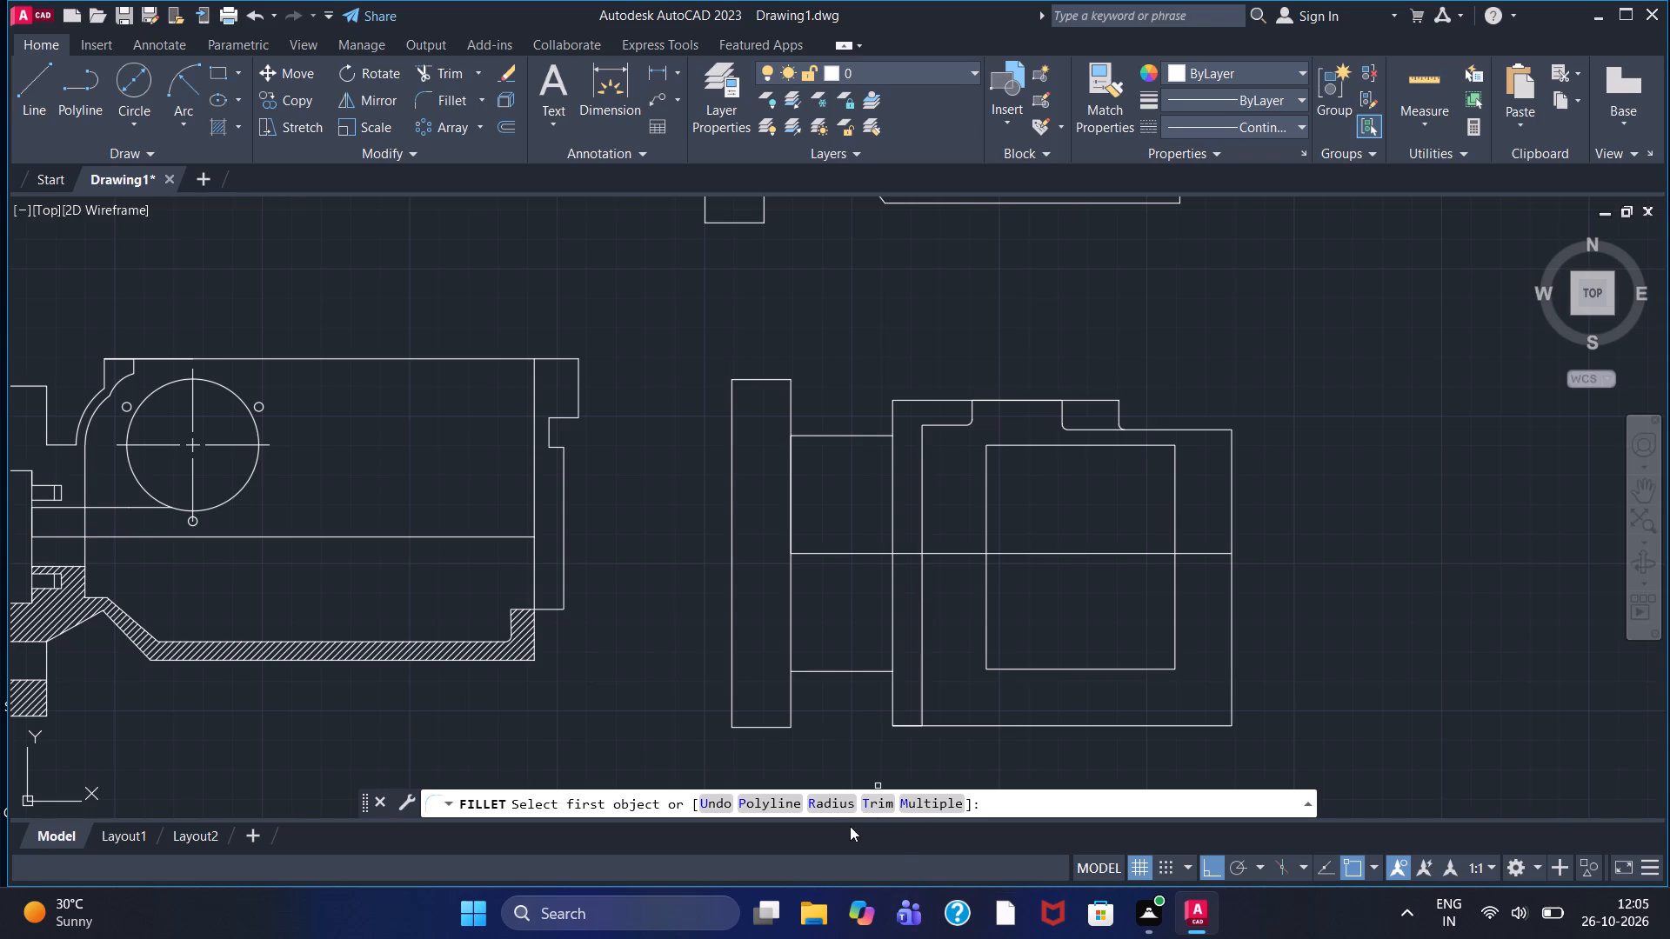
left_click(835, 799)
key("6")
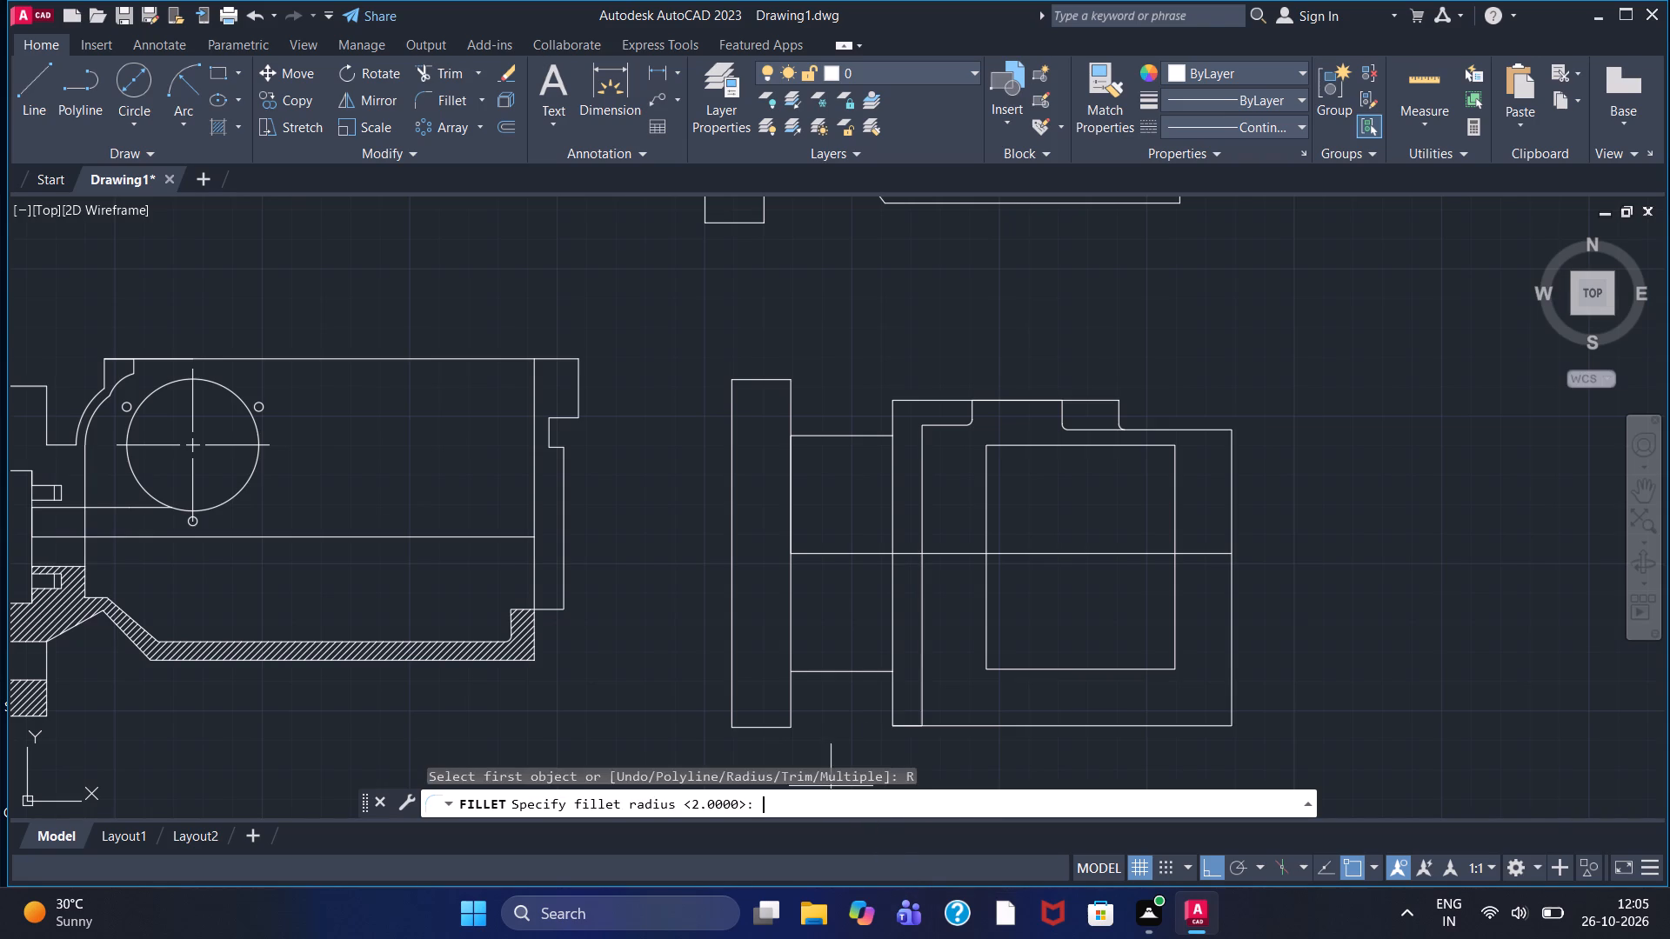
key("Return")
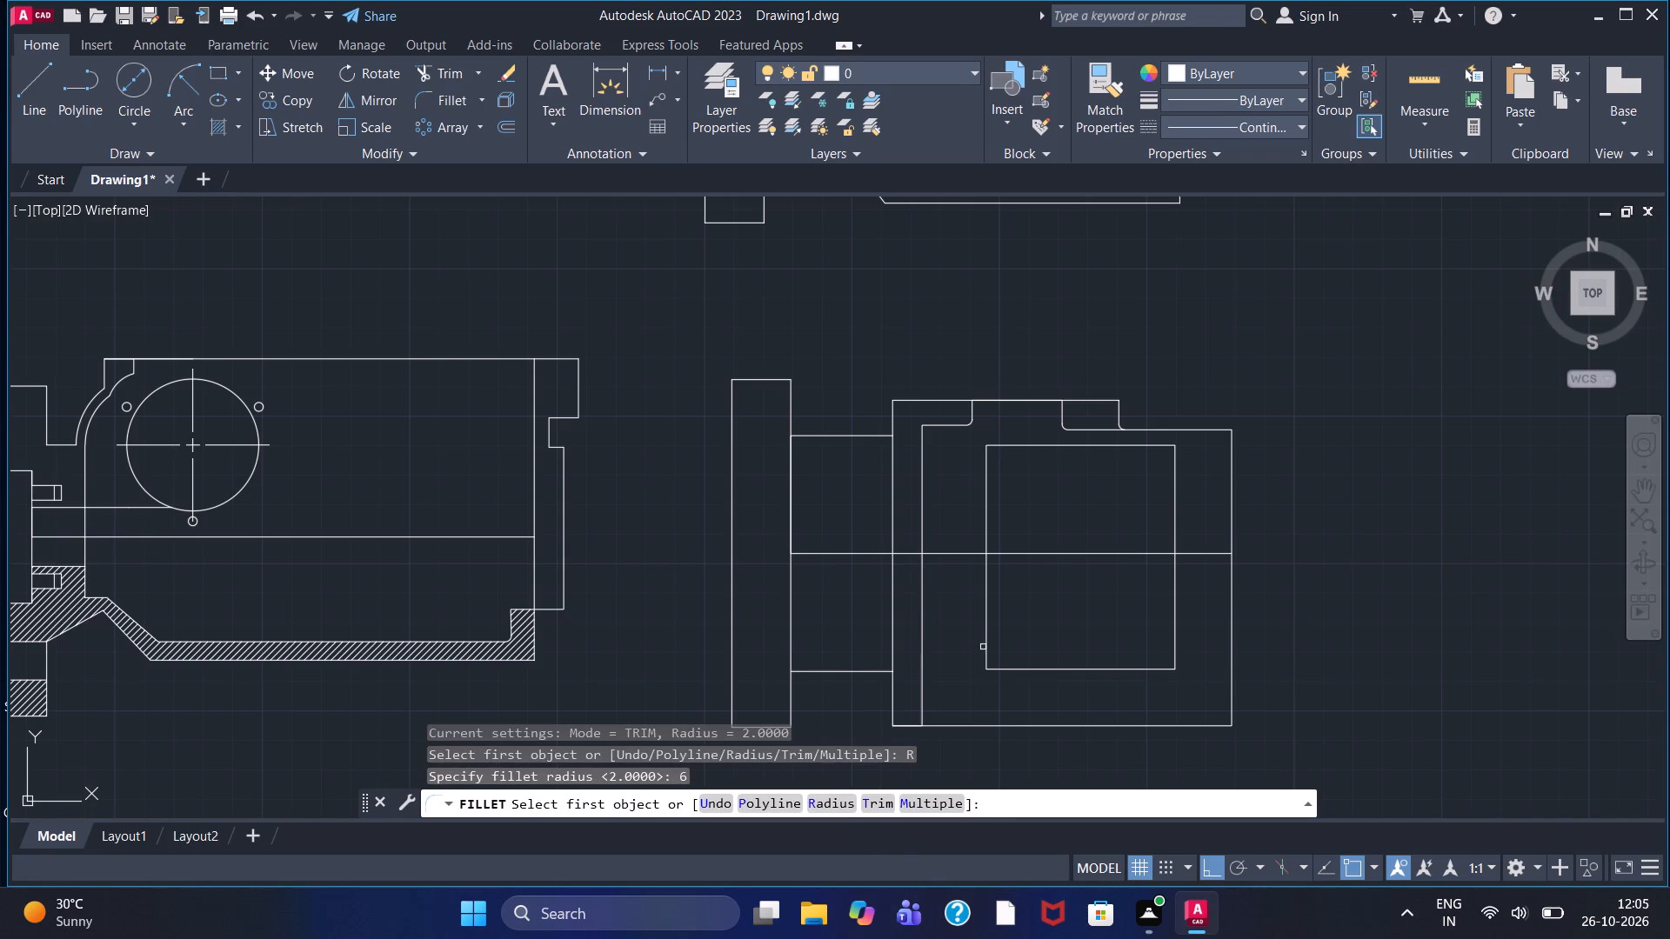
left_click(984, 649)
left_click(1003, 672)
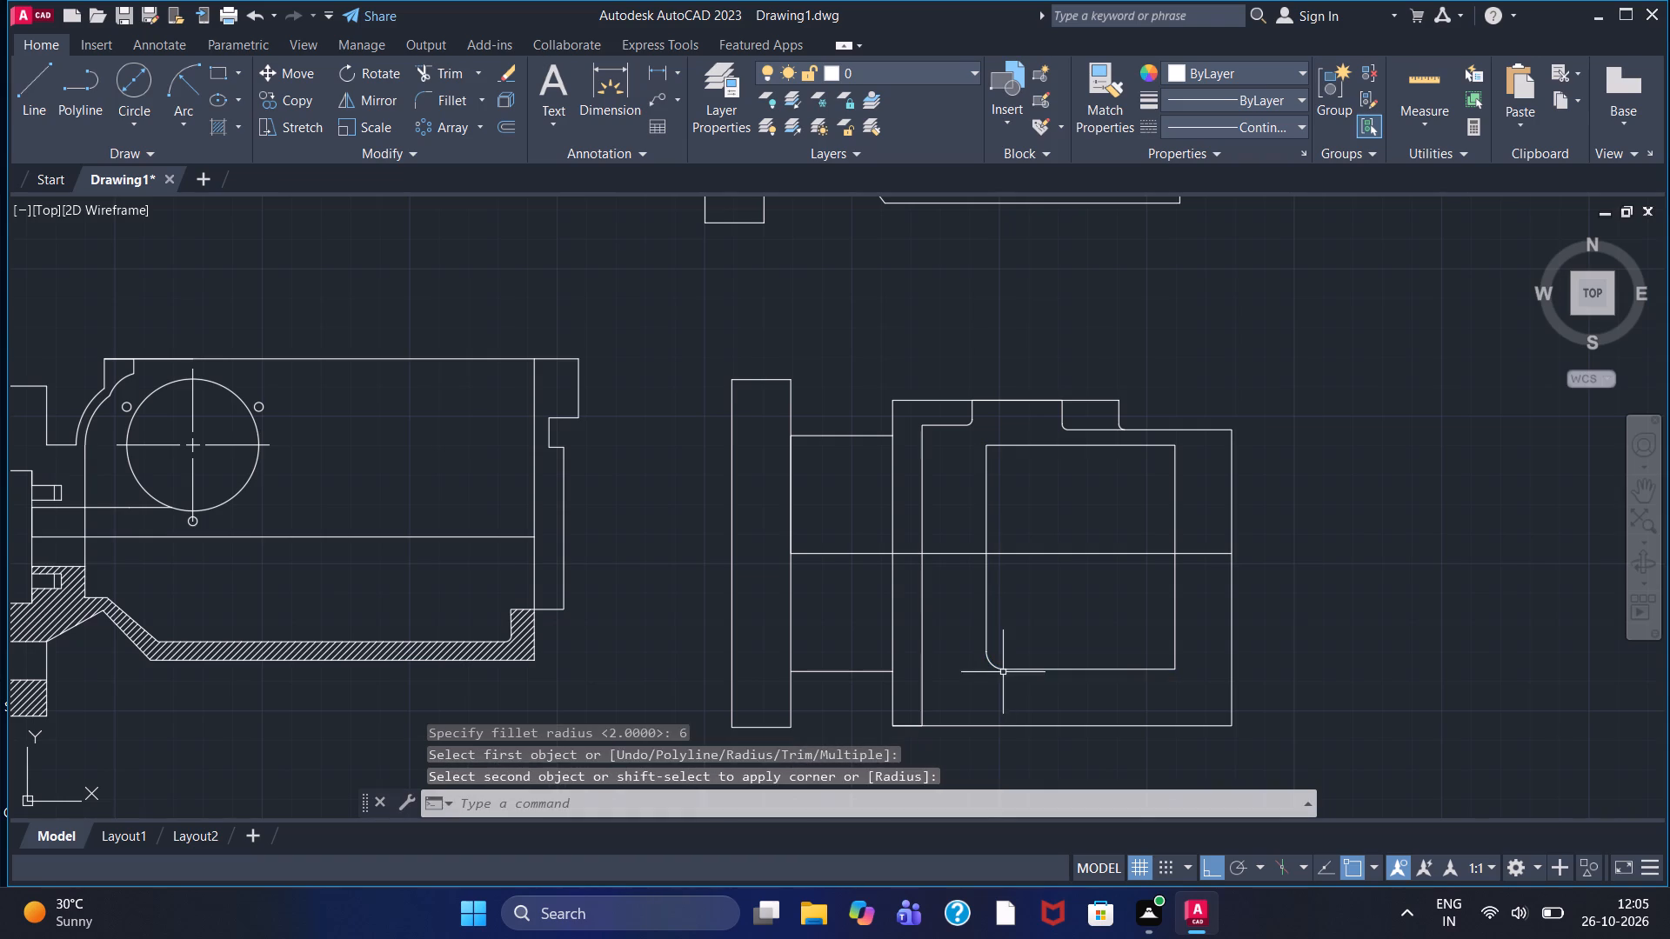
right_click(1143, 677)
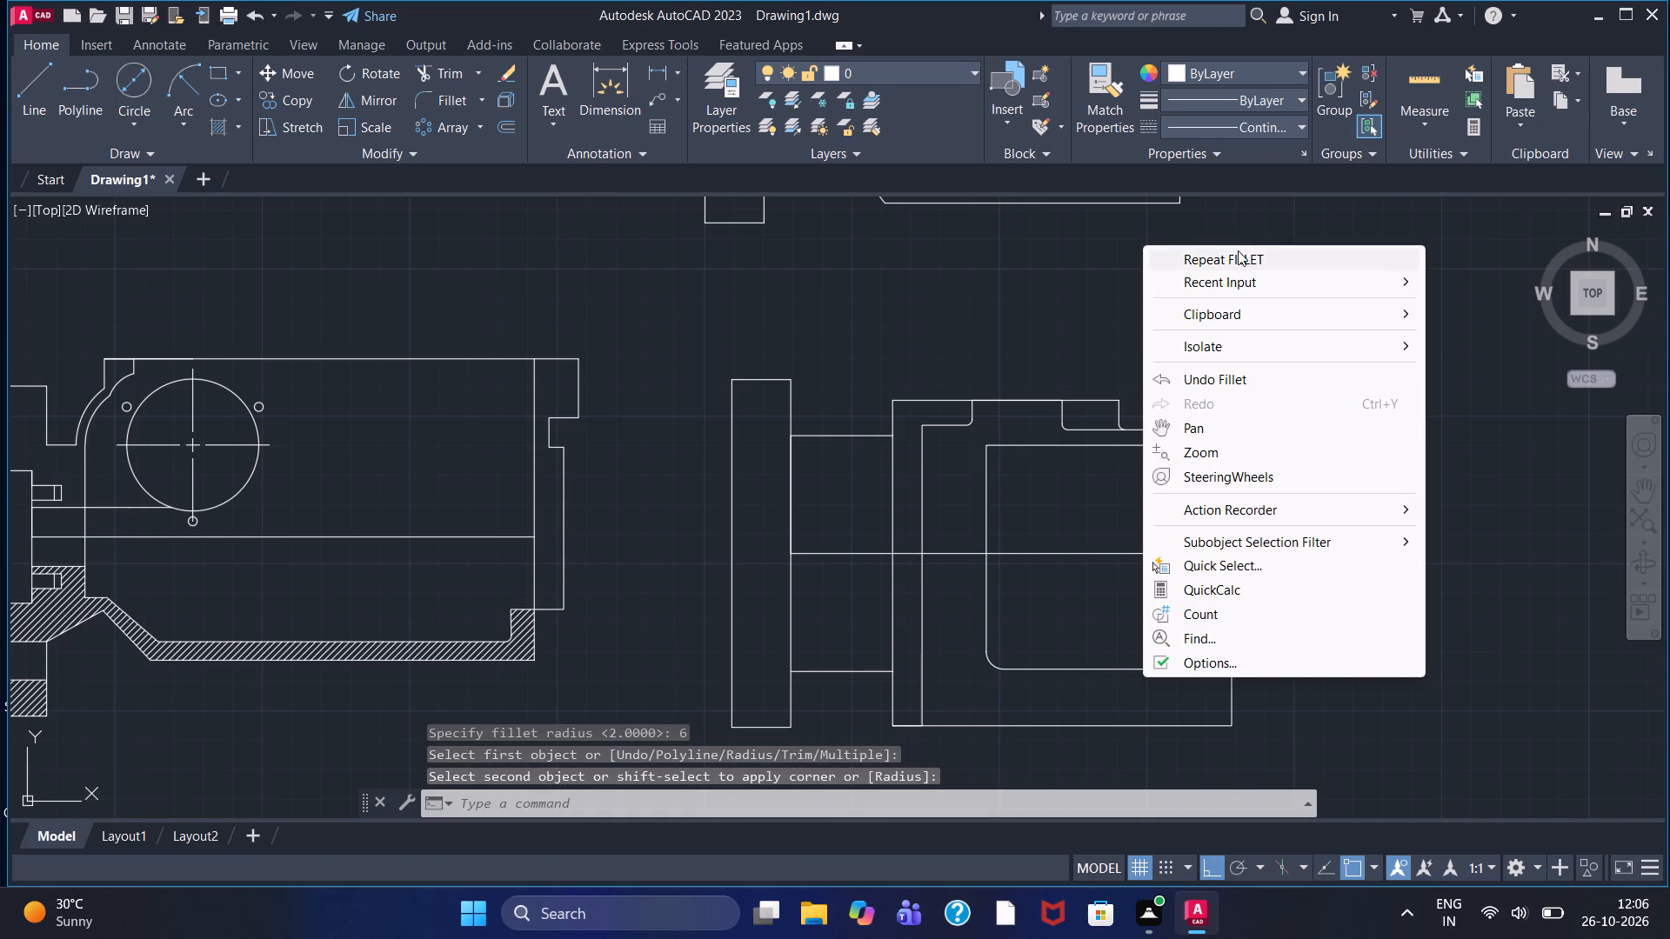
left_click(1238, 255)
left_click(1159, 446)
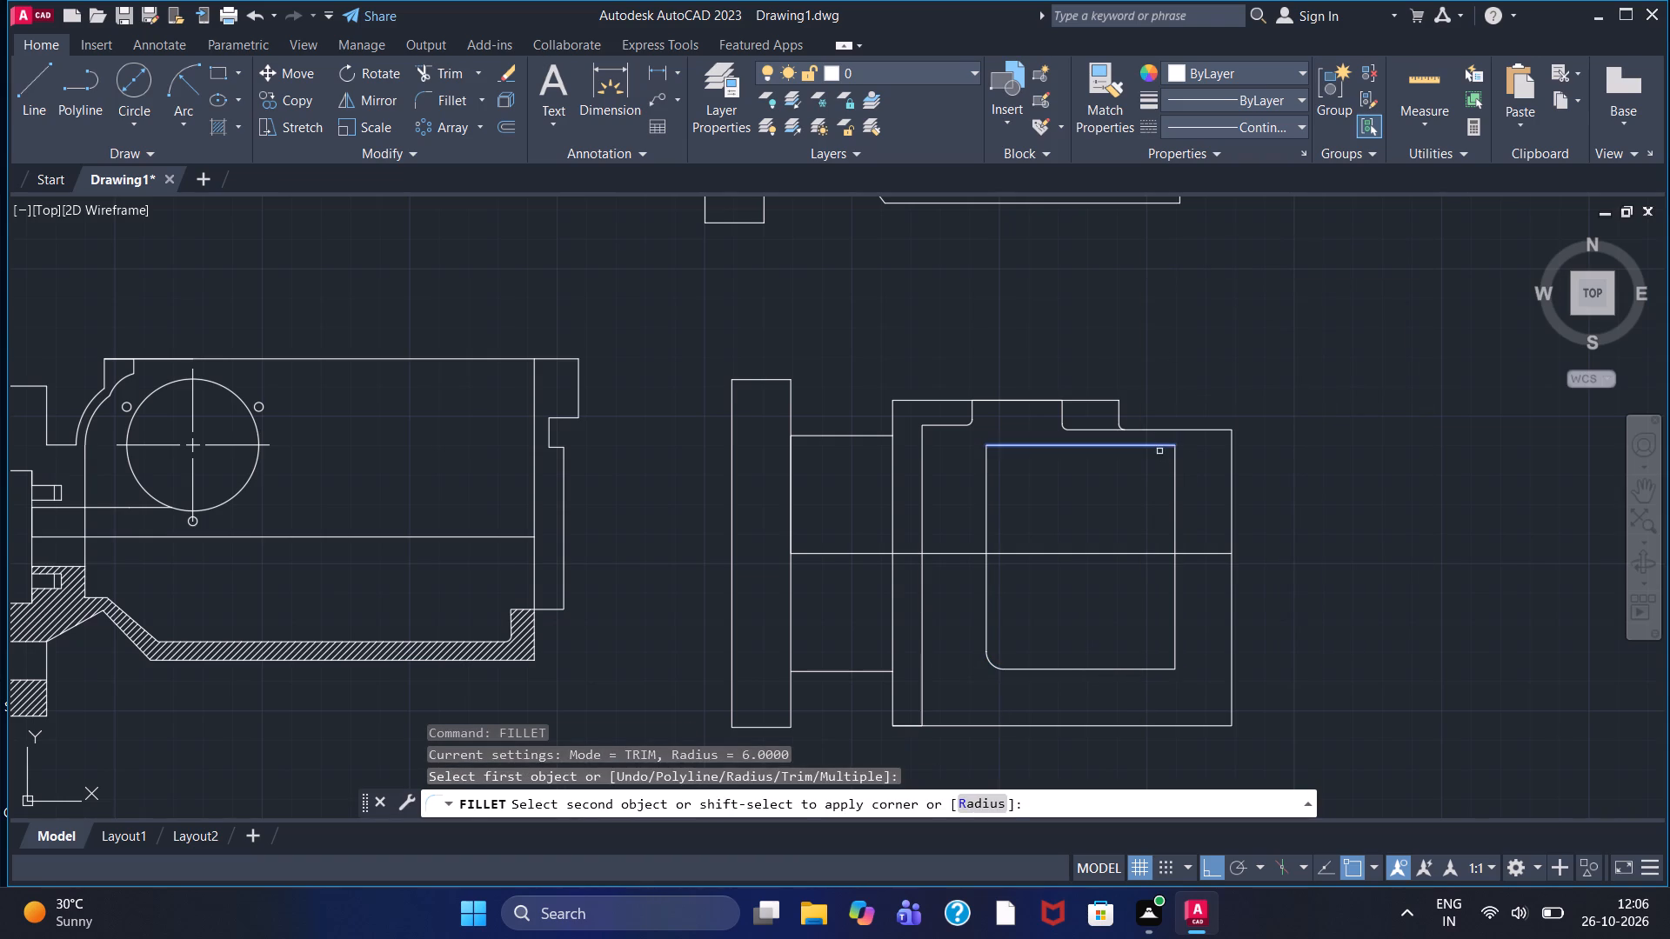
left_click(1176, 469)
Fillet the inner rectangle's remaining two corners, lower outer and upper nearest the neck, with the same radius of 6.
right_click(1176, 470)
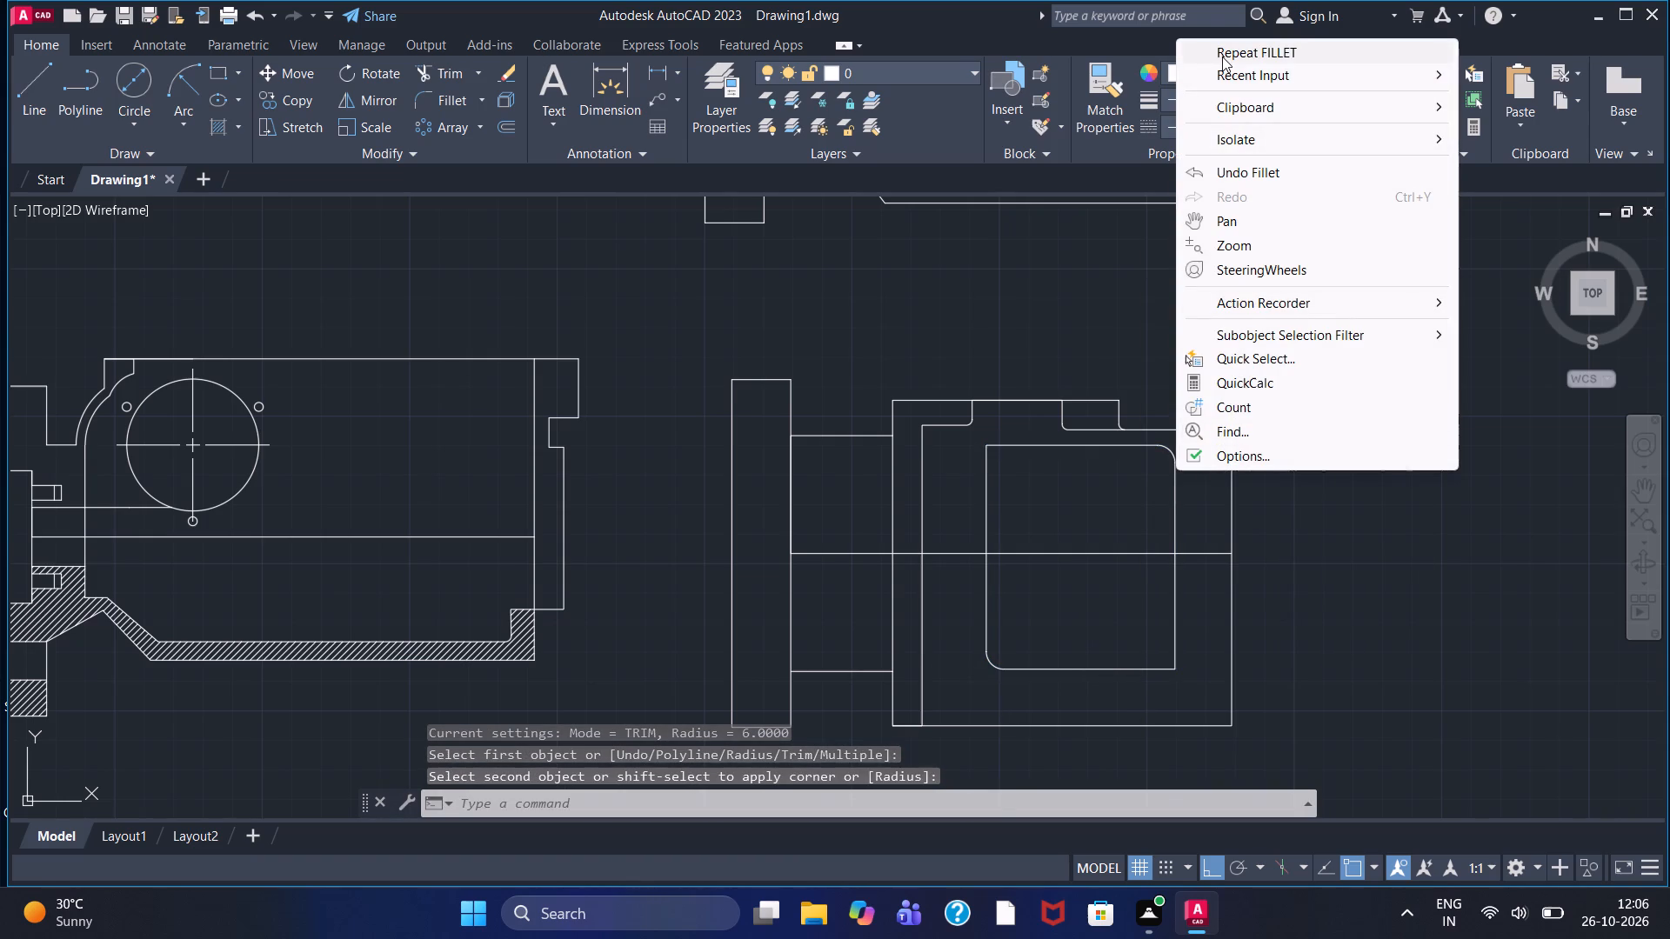
left_click(1222, 57)
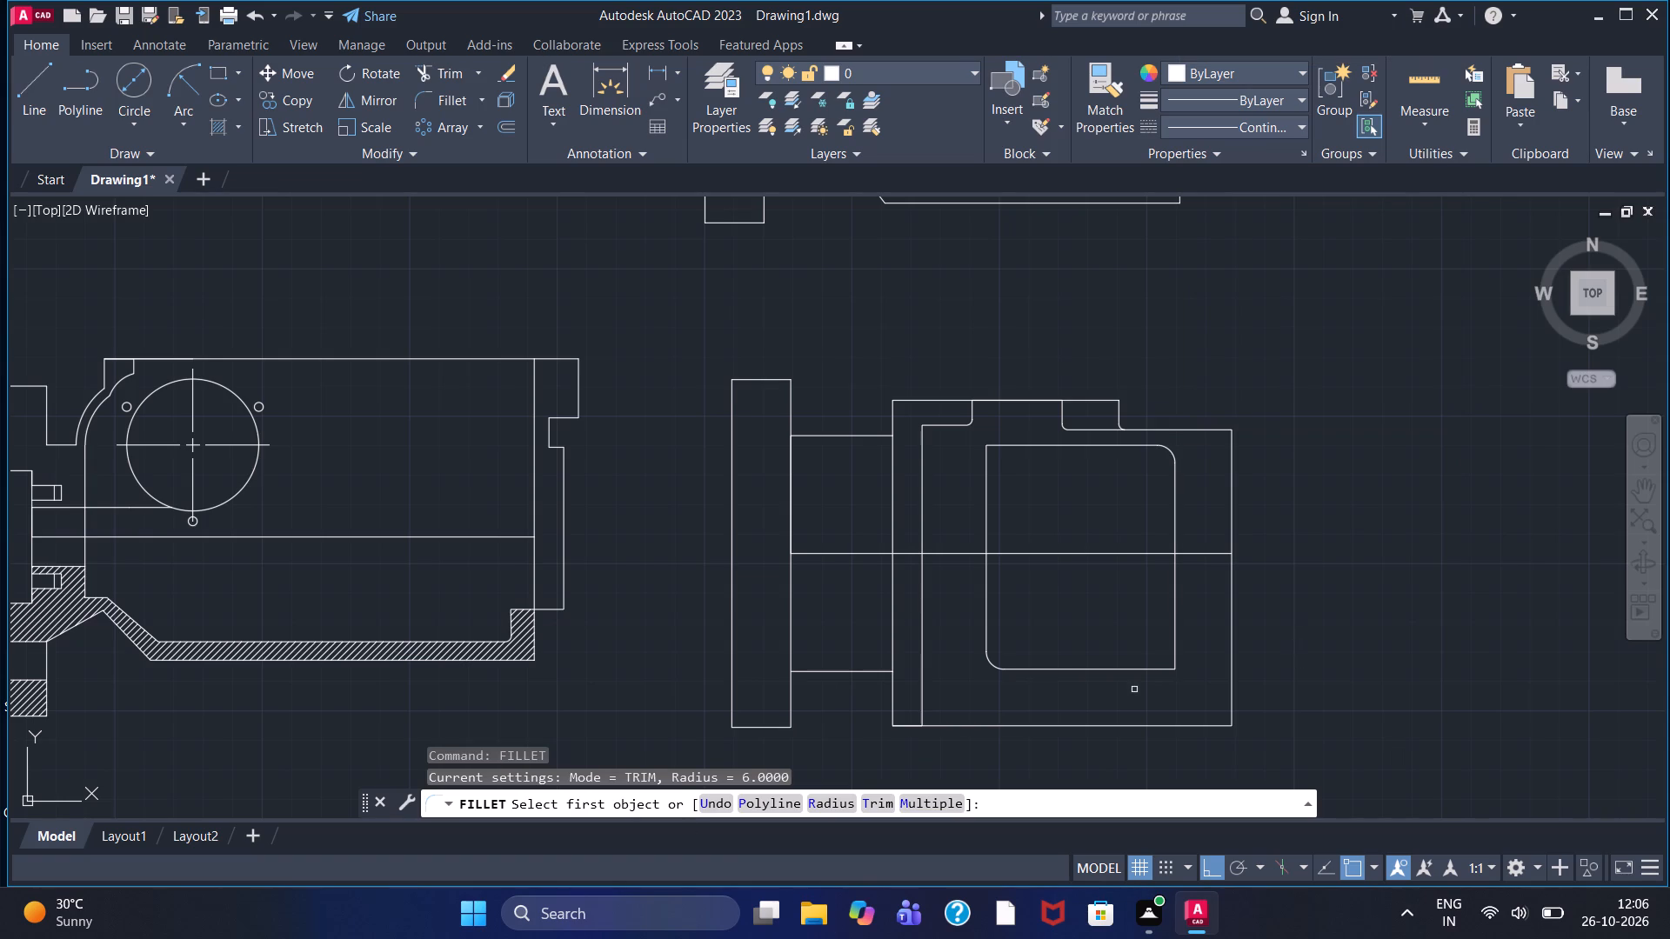
left_click(1163, 670)
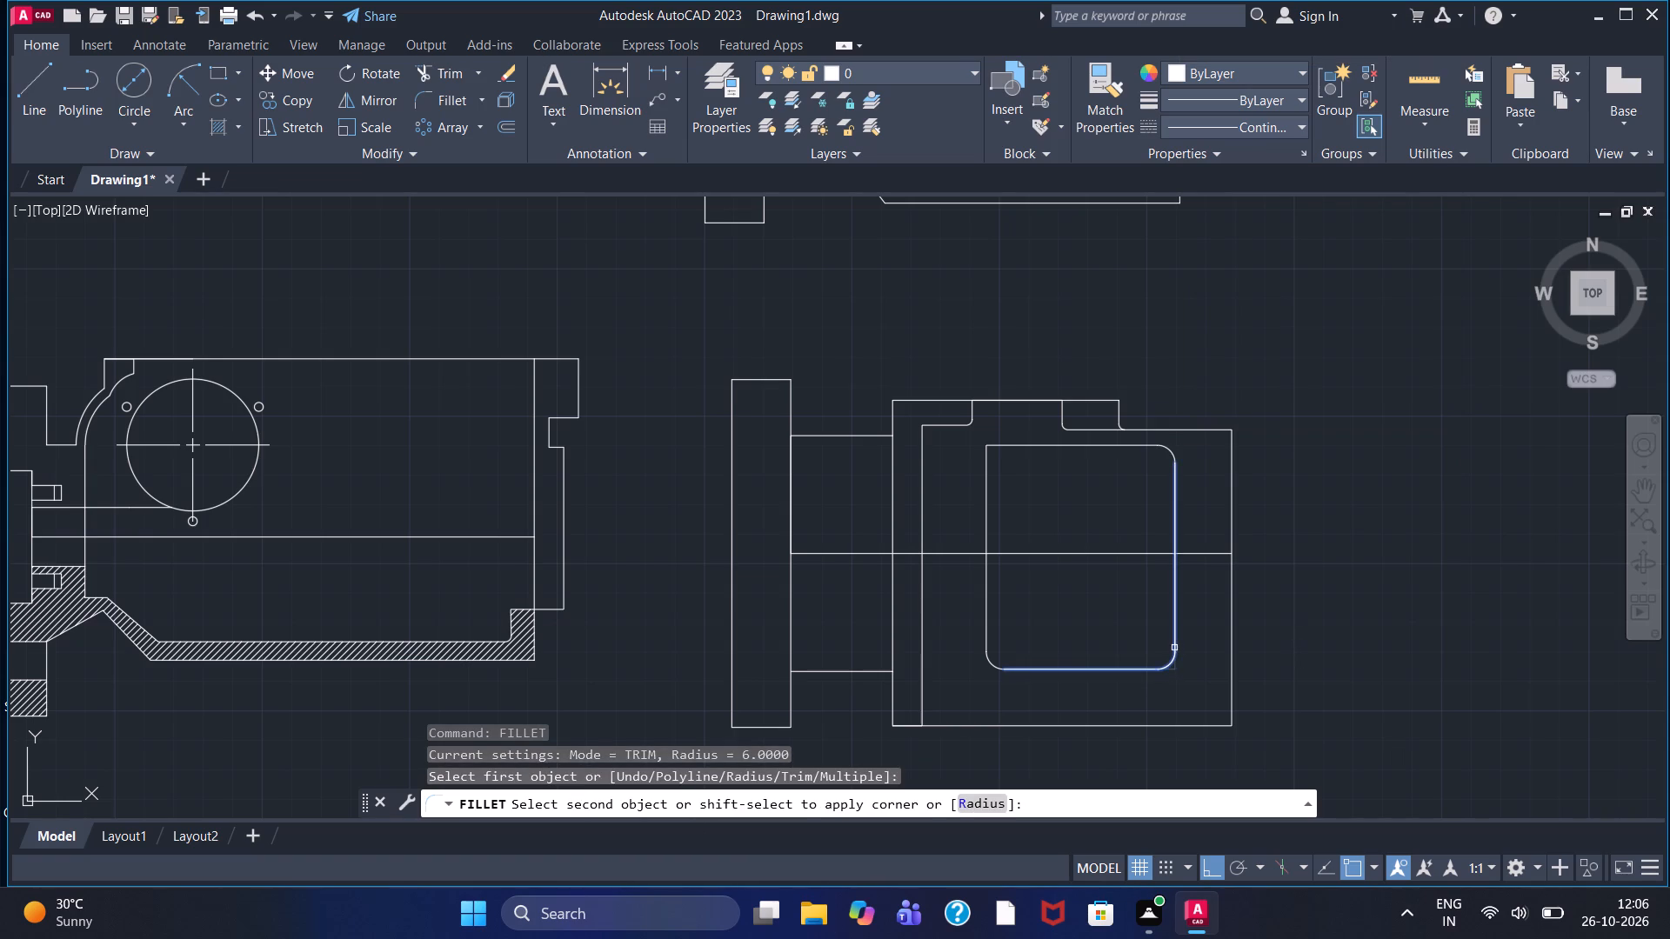
left_click(1174, 648)
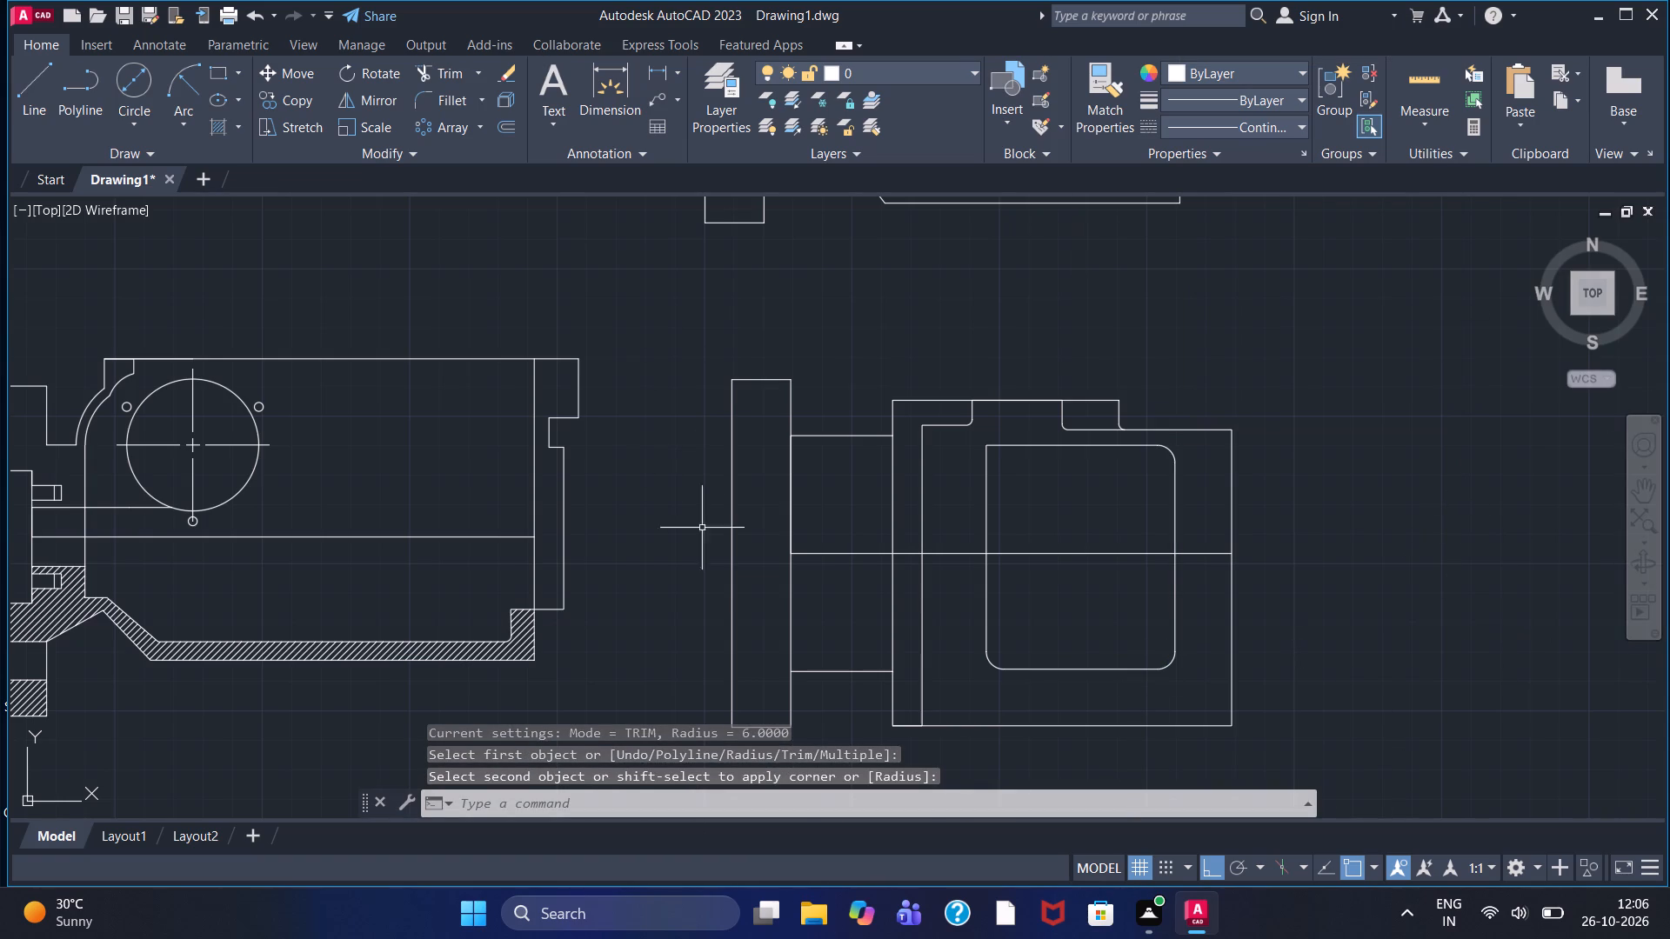
right_click(909, 583)
left_click(999, 147)
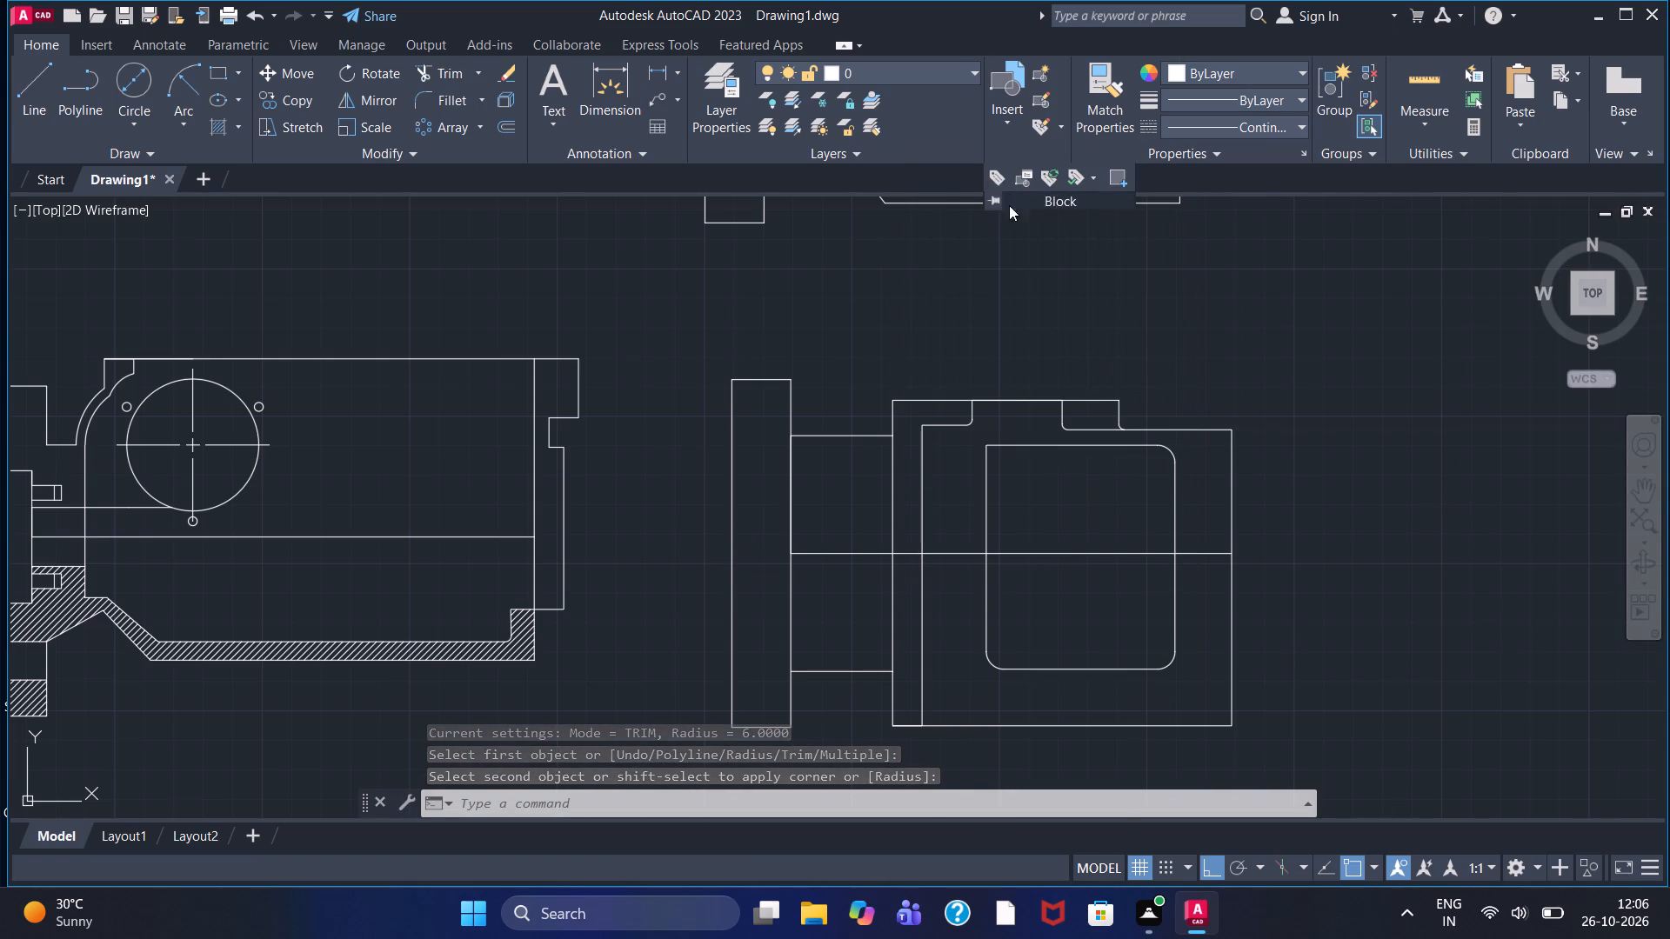
right_click(999, 285)
left_click(1051, 299)
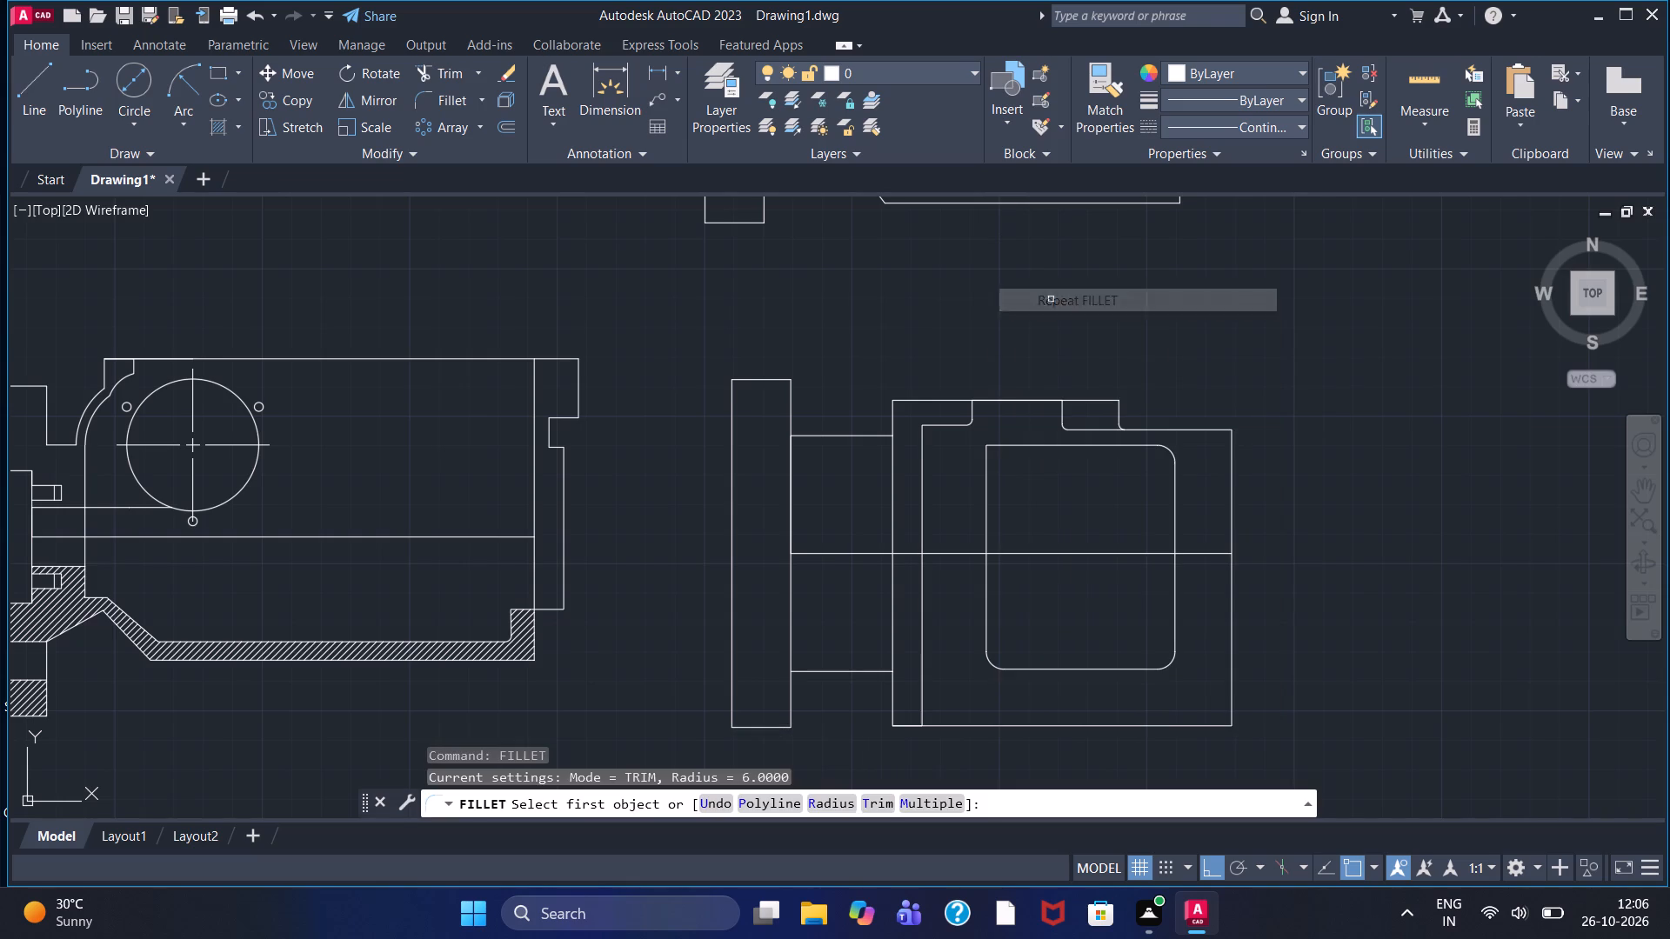
left_click(985, 467)
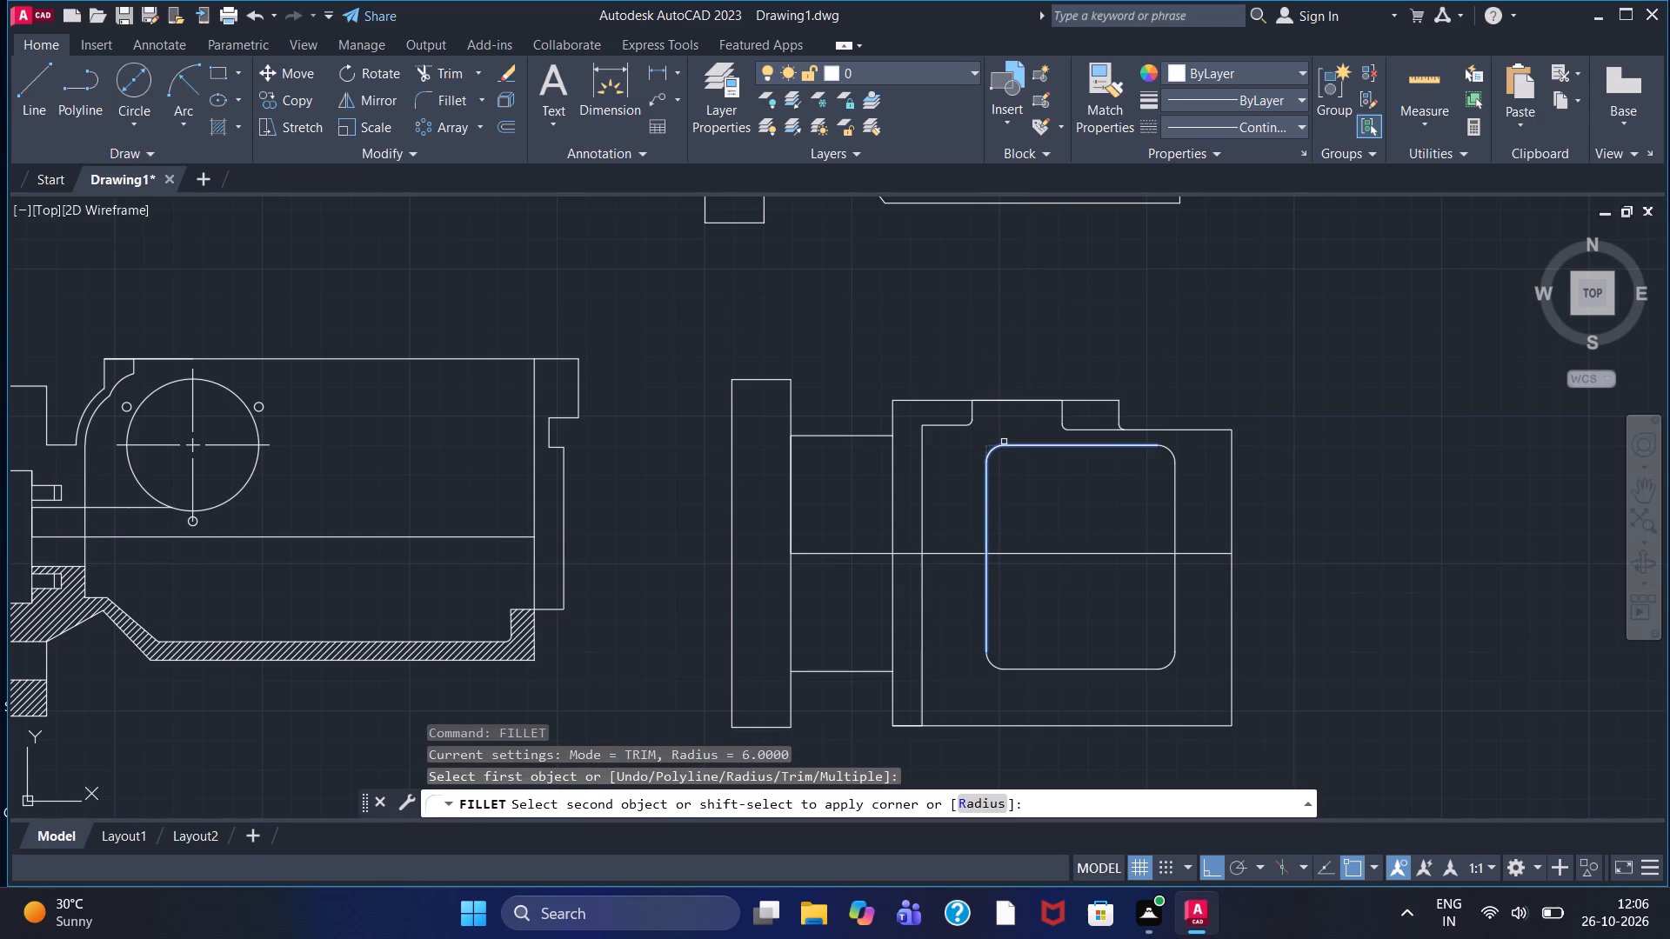
left_click(1005, 447)
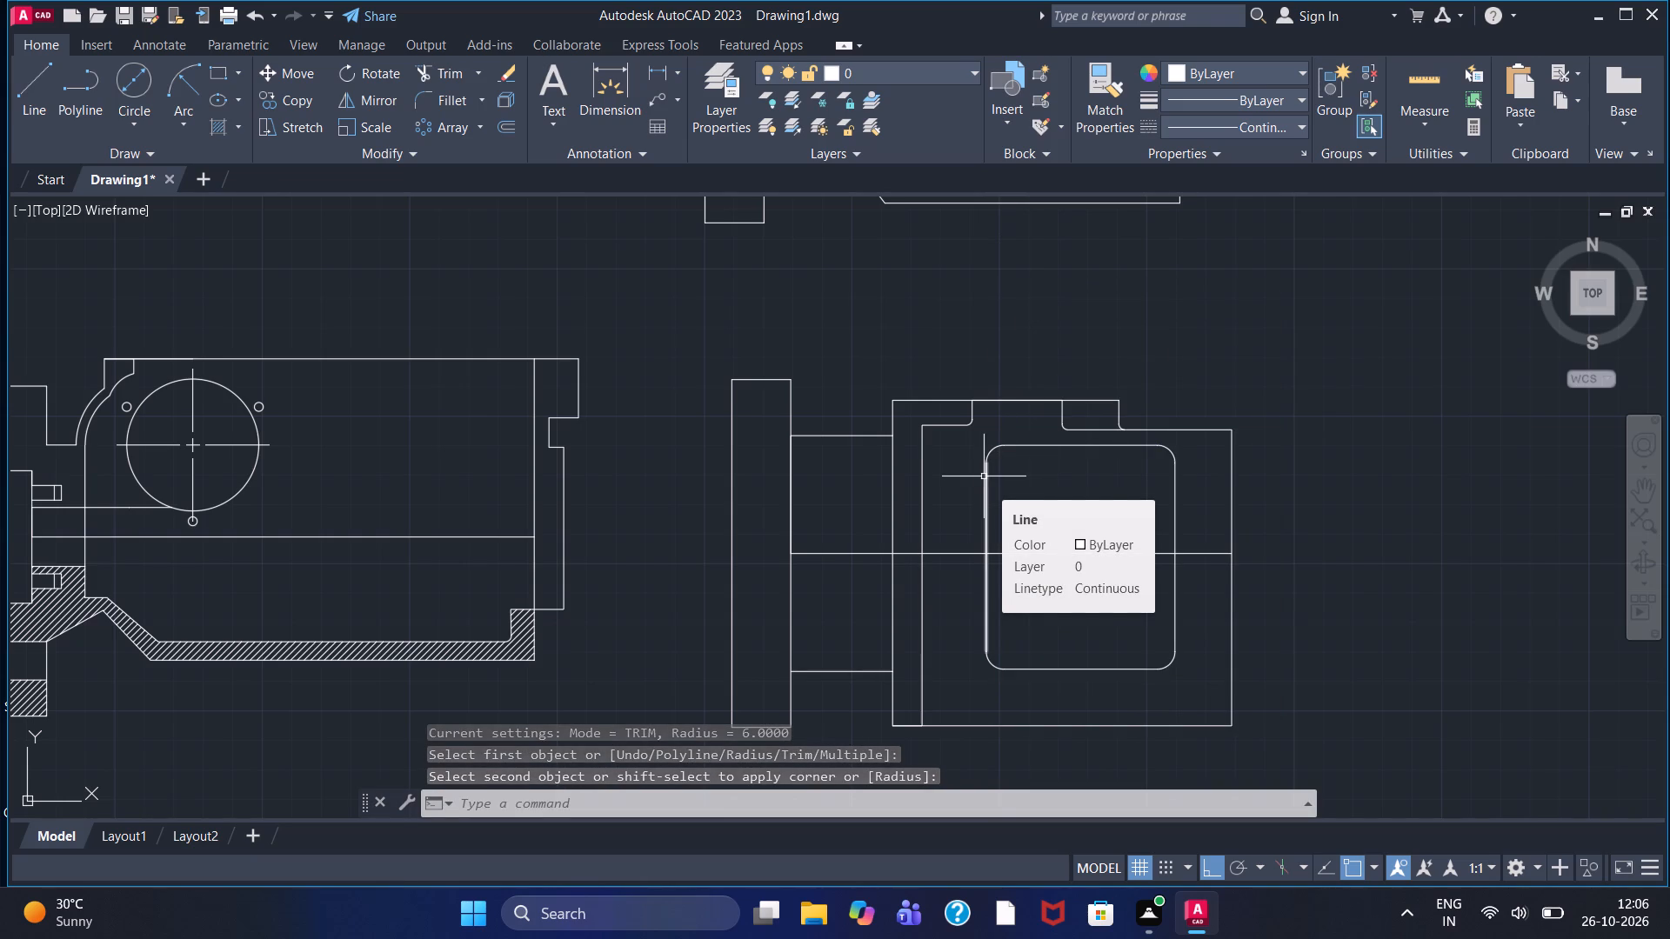
Draw a horizontal line across the rounded rectangle, below the centre line and extending past both of its sides.
left_click(25, 96)
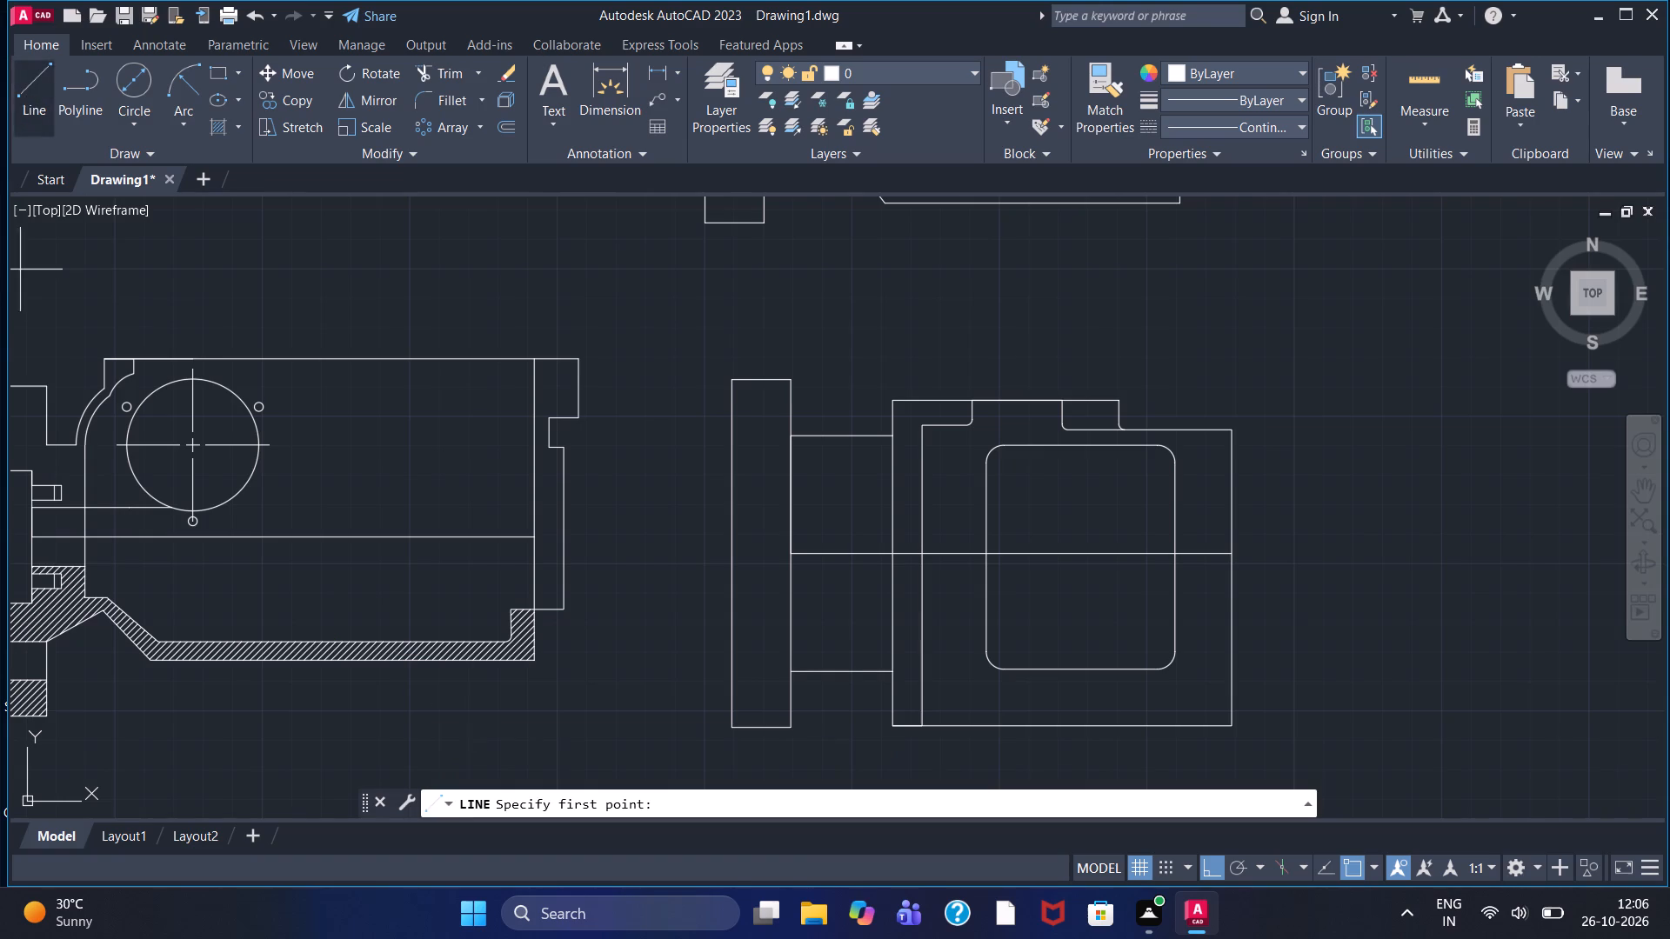
left_click(959, 609)
left_click(1211, 609)
right_click_drag(1212, 603, 1202, 617)
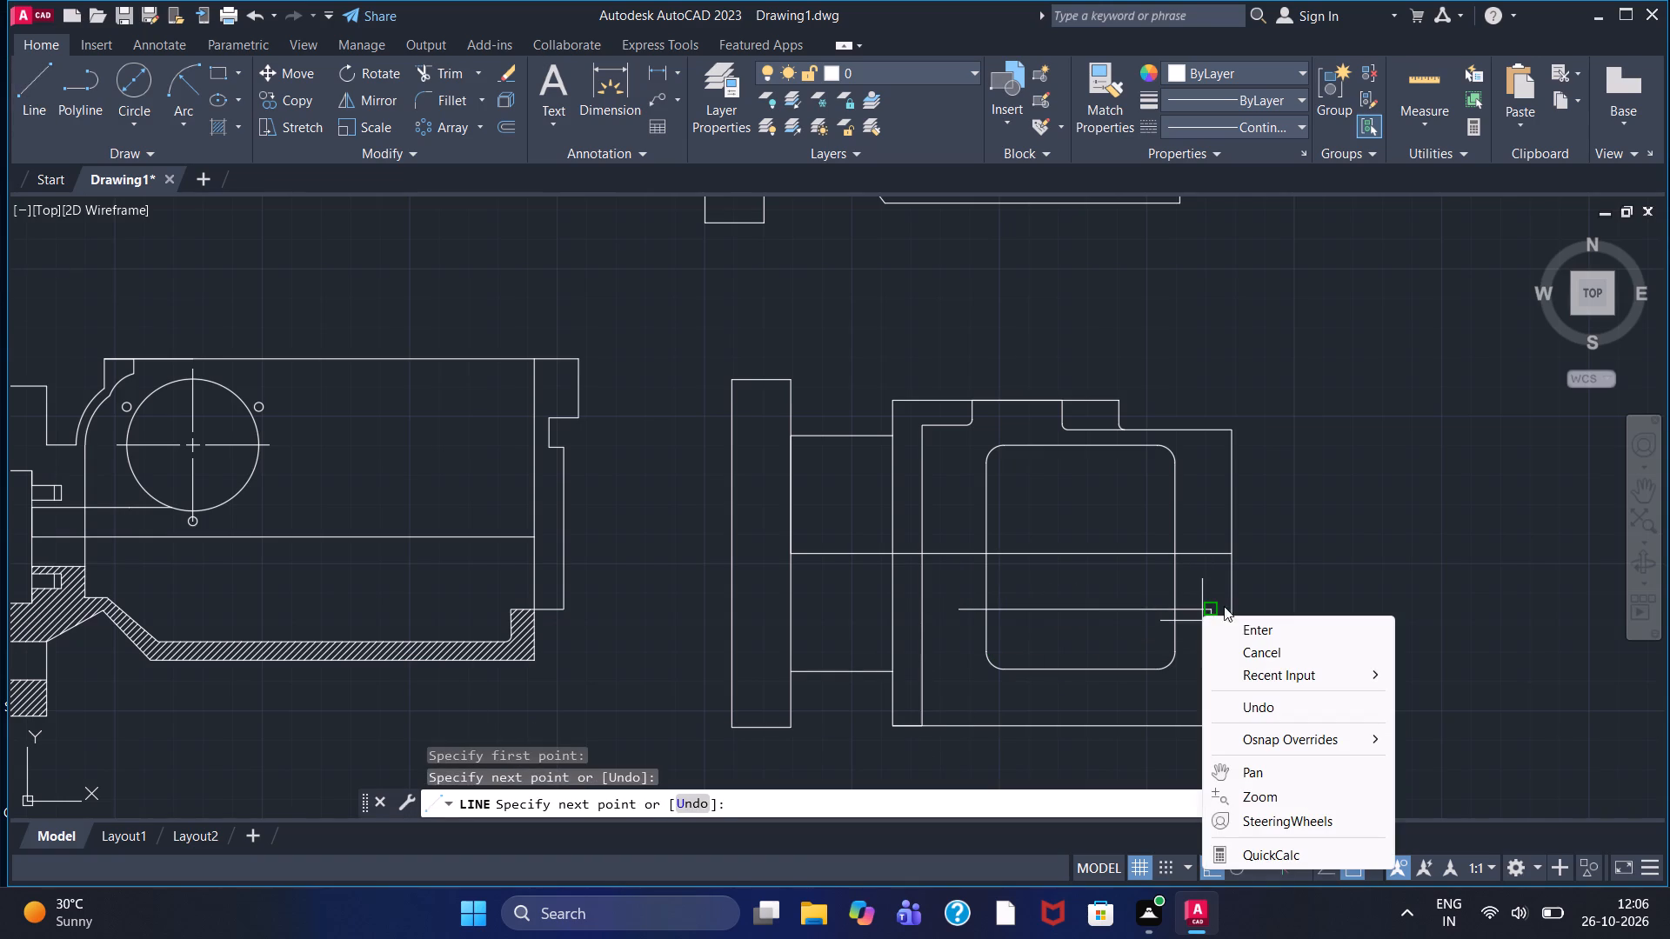
left_click(1238, 627)
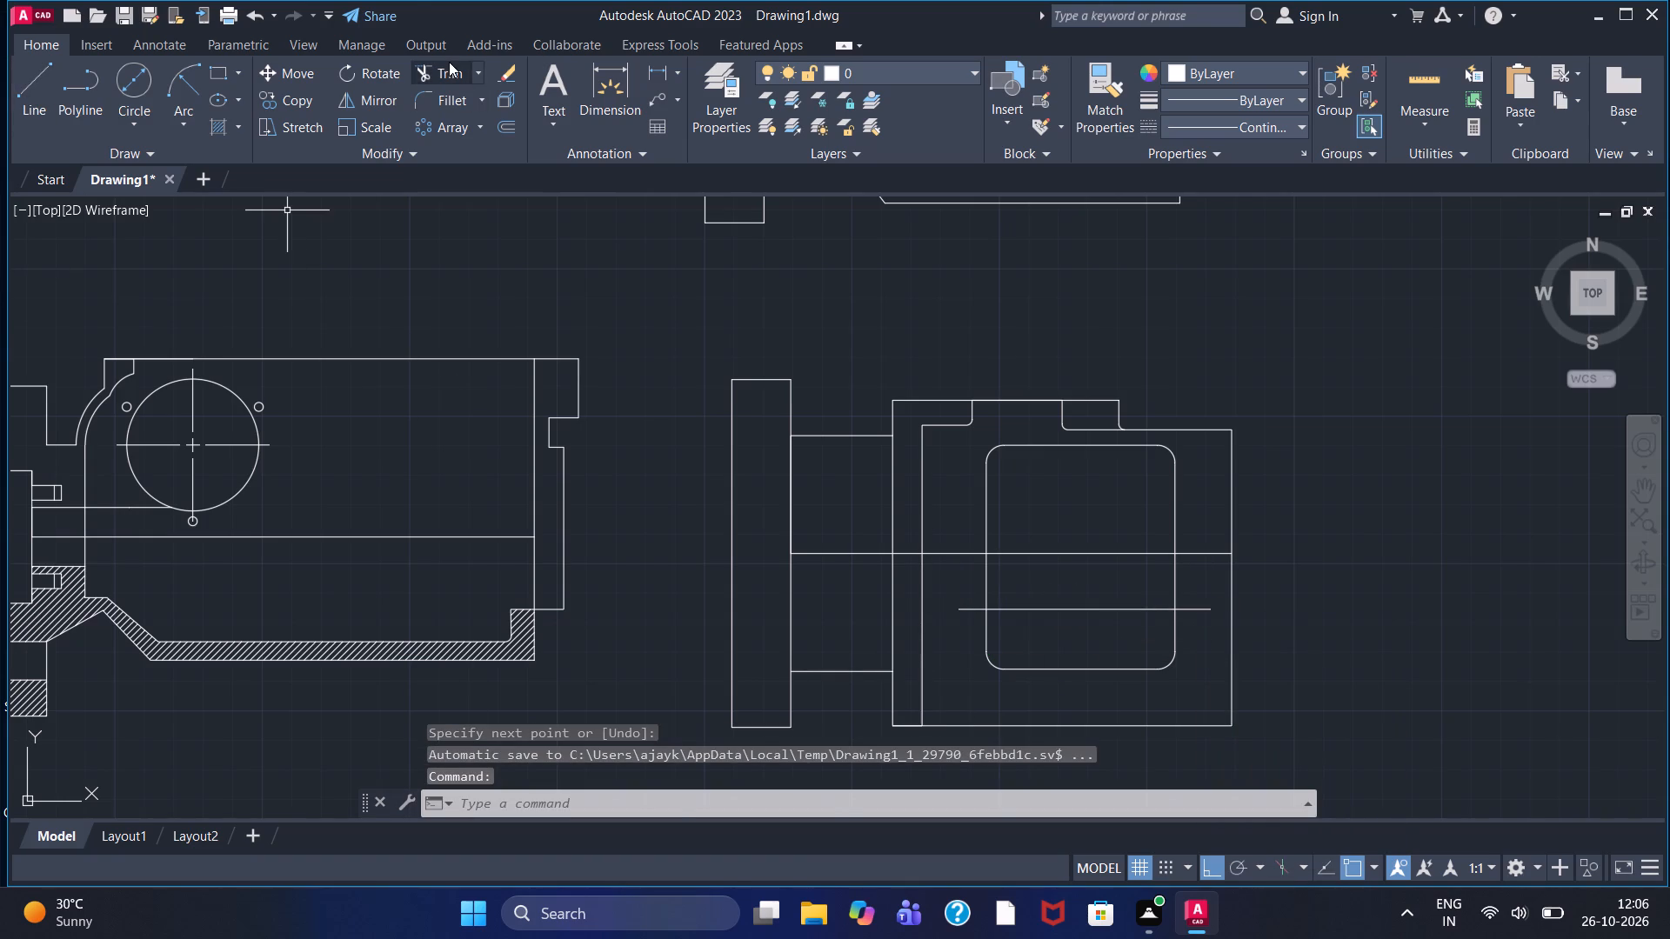
Trim both ends of the new horizontal line that stick out beyond the rounded rectangle's sides.
left_click(449, 62)
left_click(964, 611)
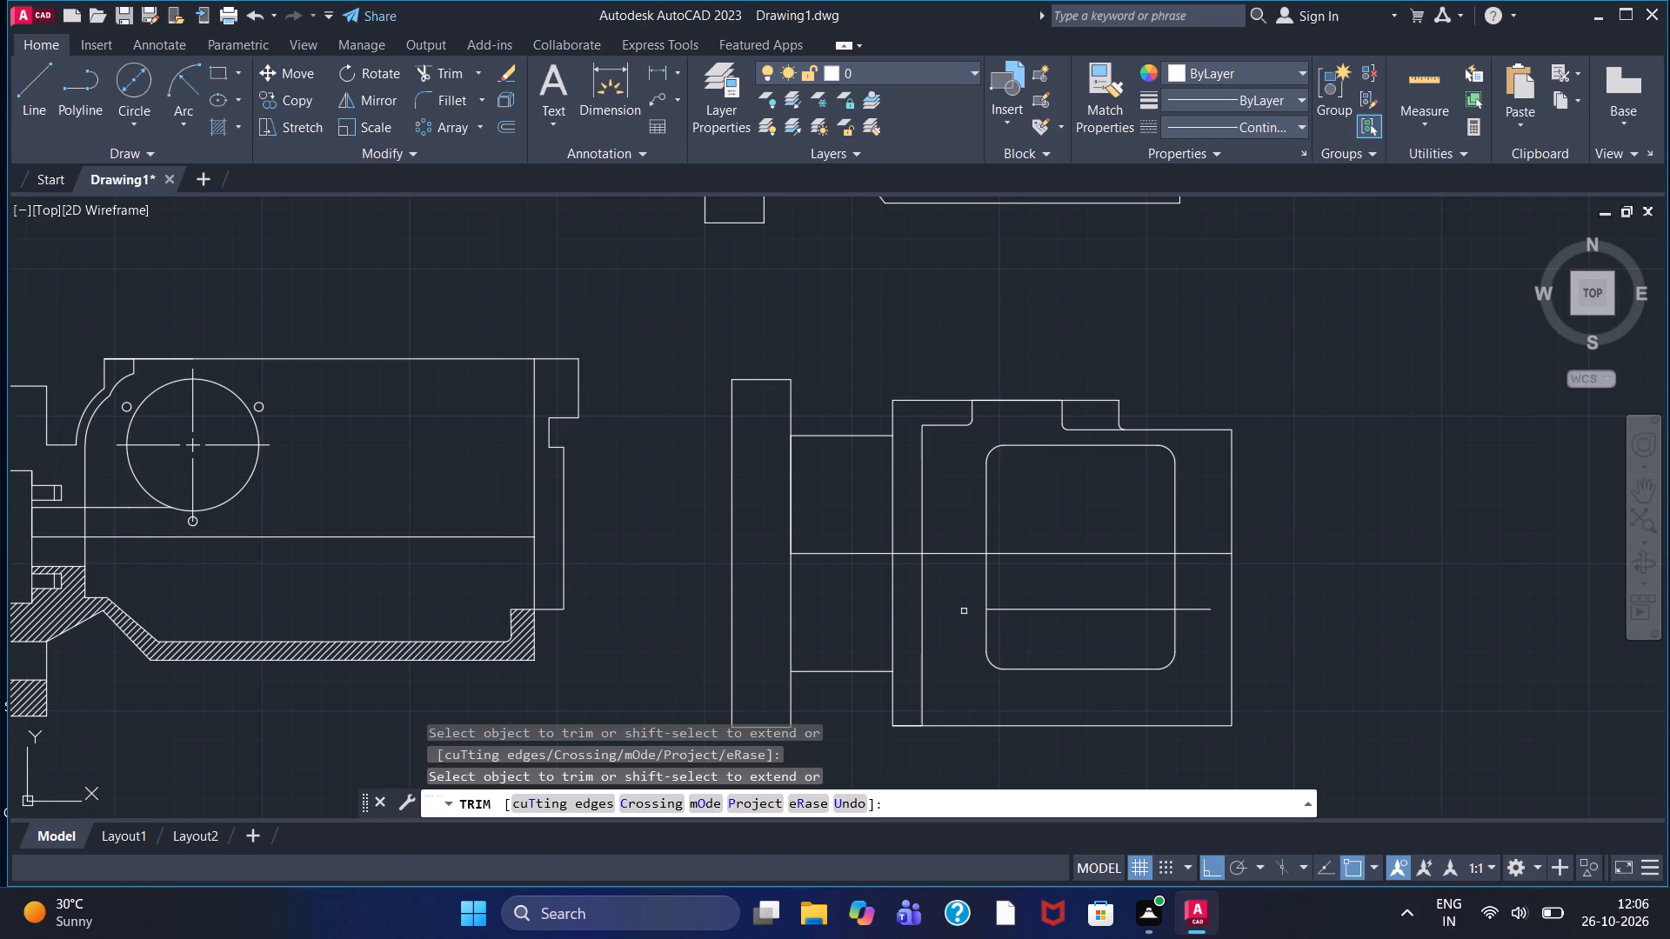
left_click(1192, 609)
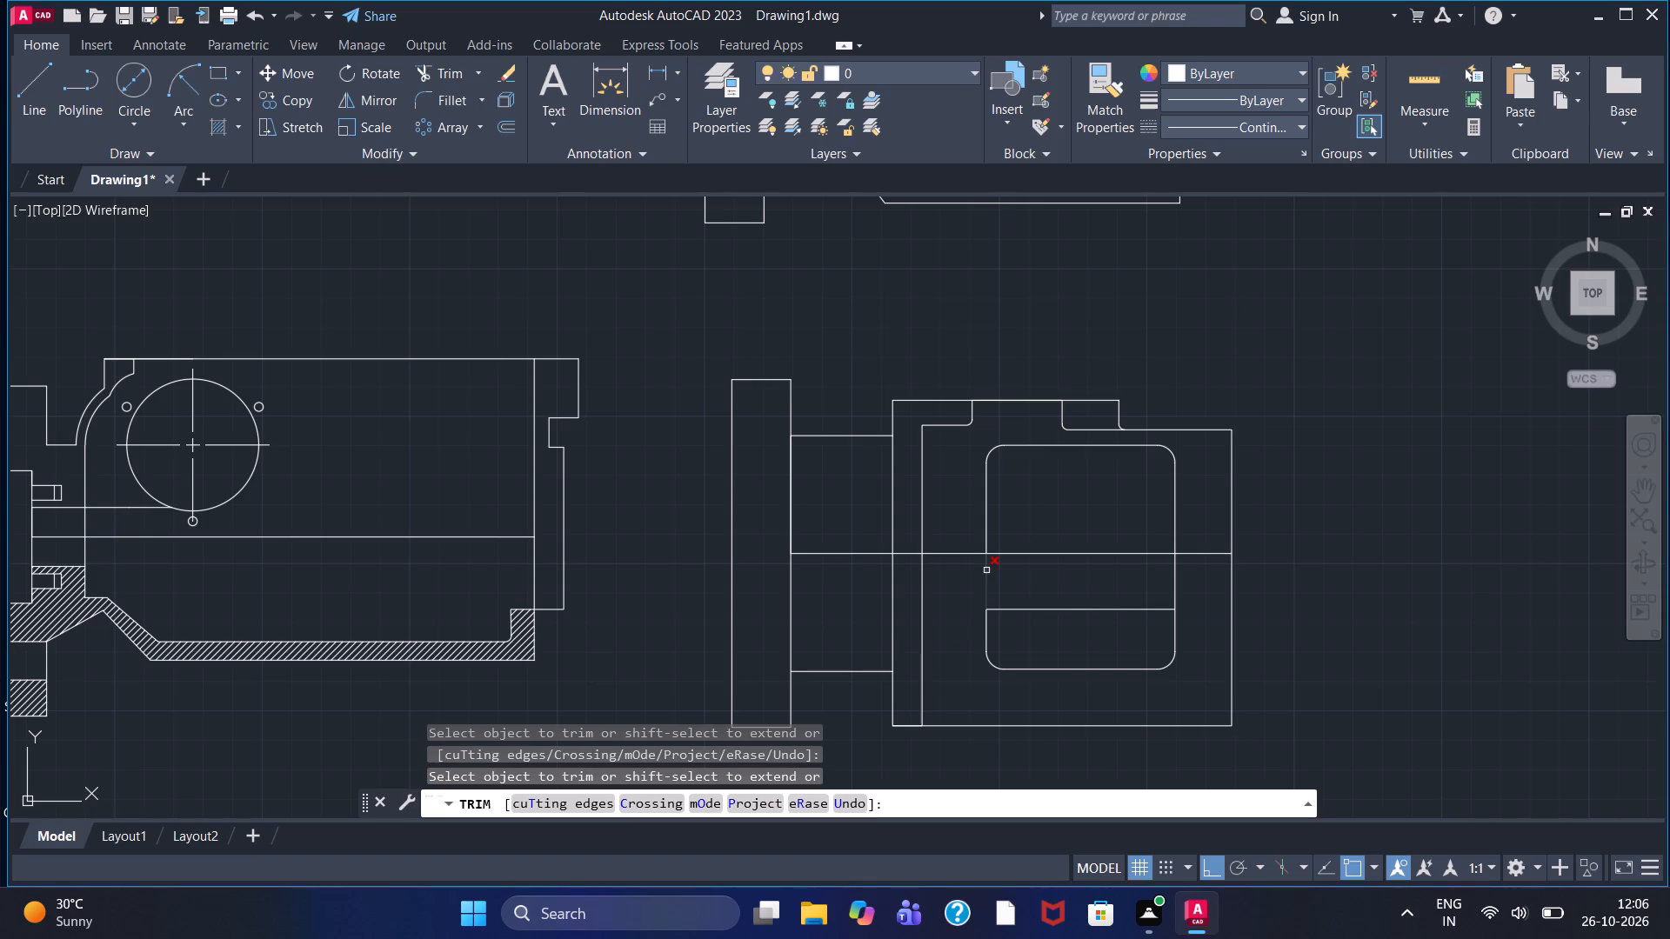
Fillet the corner between the new horizontal line and the rounded rectangle's outer side with radius 2.
left_click(431, 106)
left_click(821, 802)
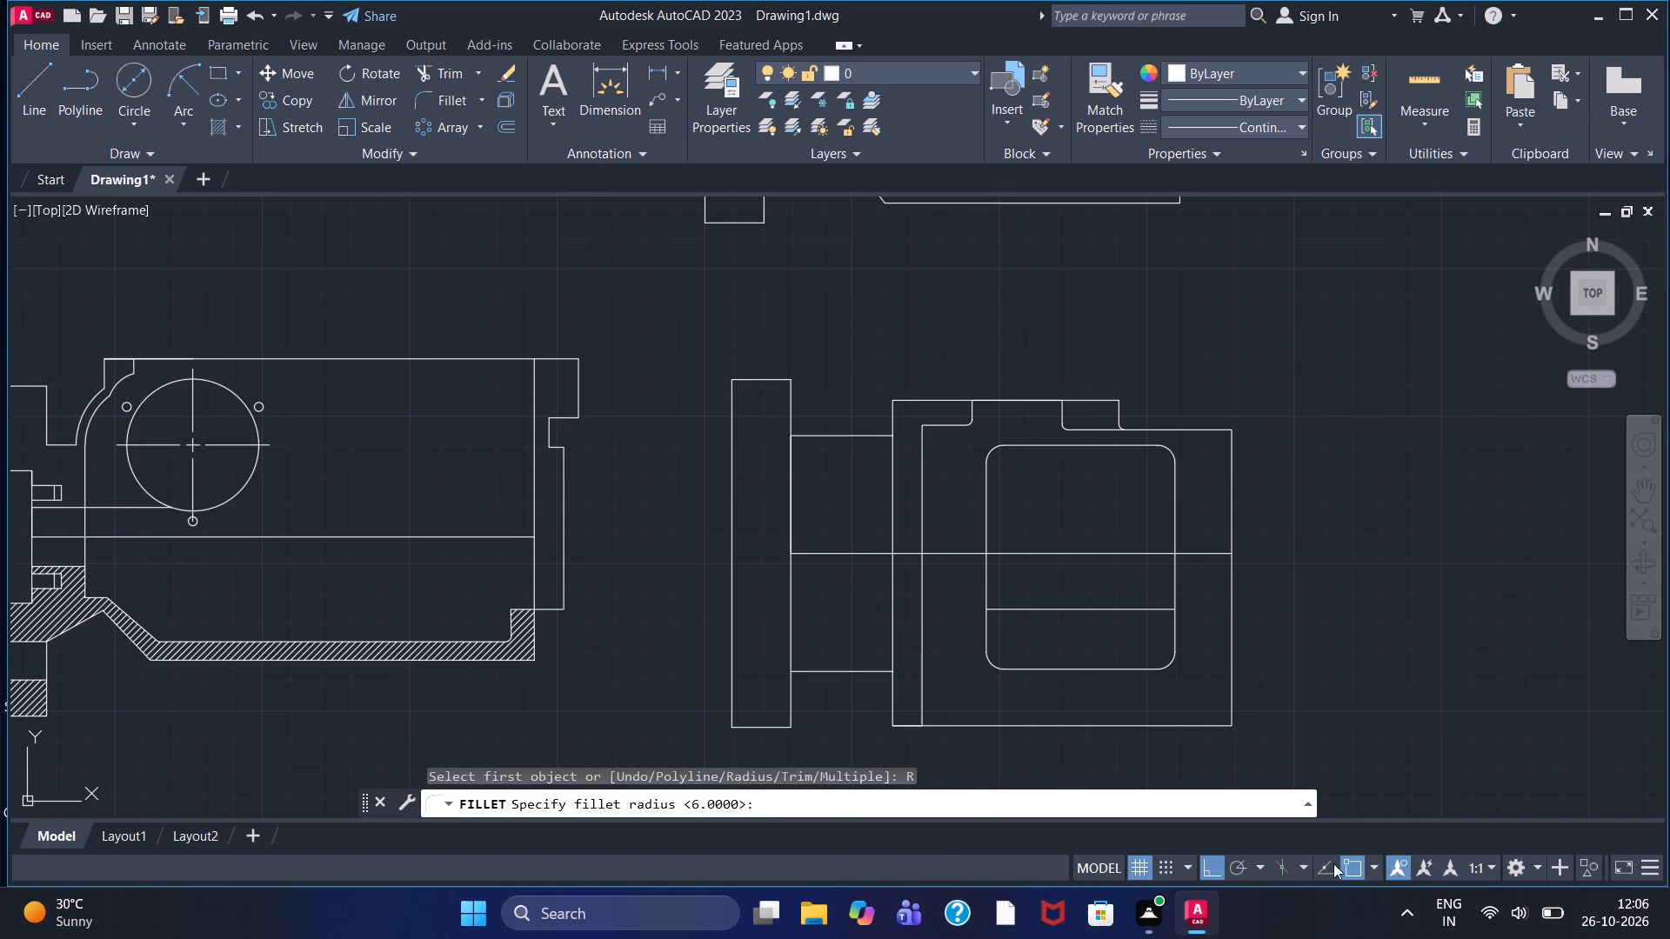
key("2")
key("Return")
scroll(1141, 576, "up", 3)
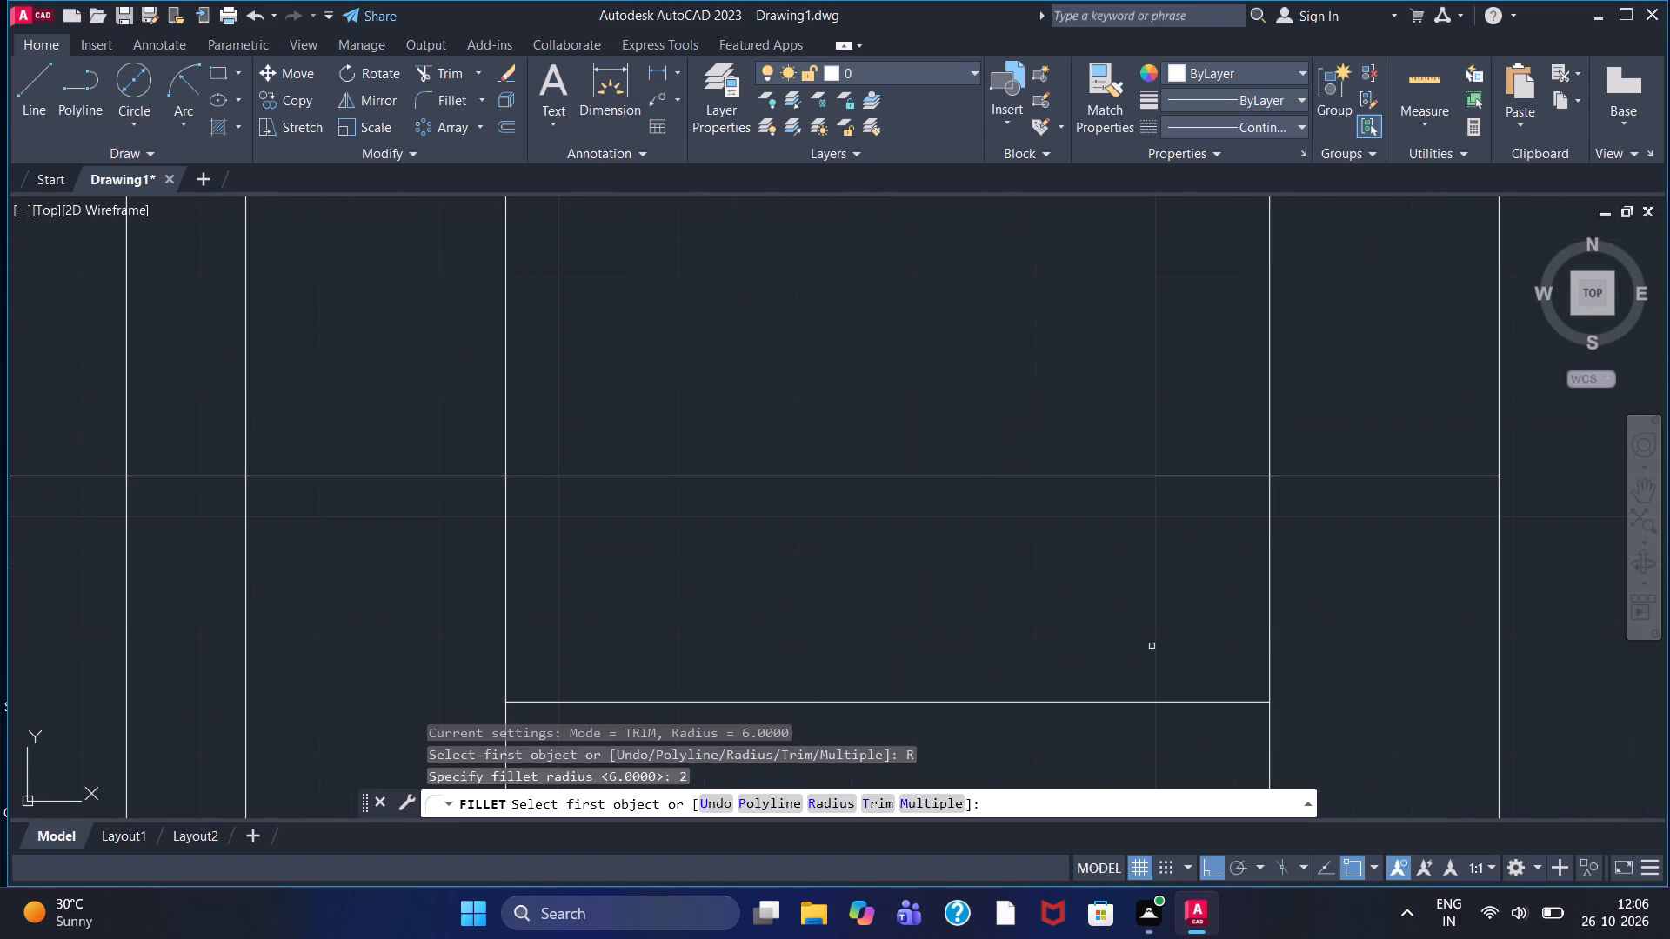
left_click(1227, 703)
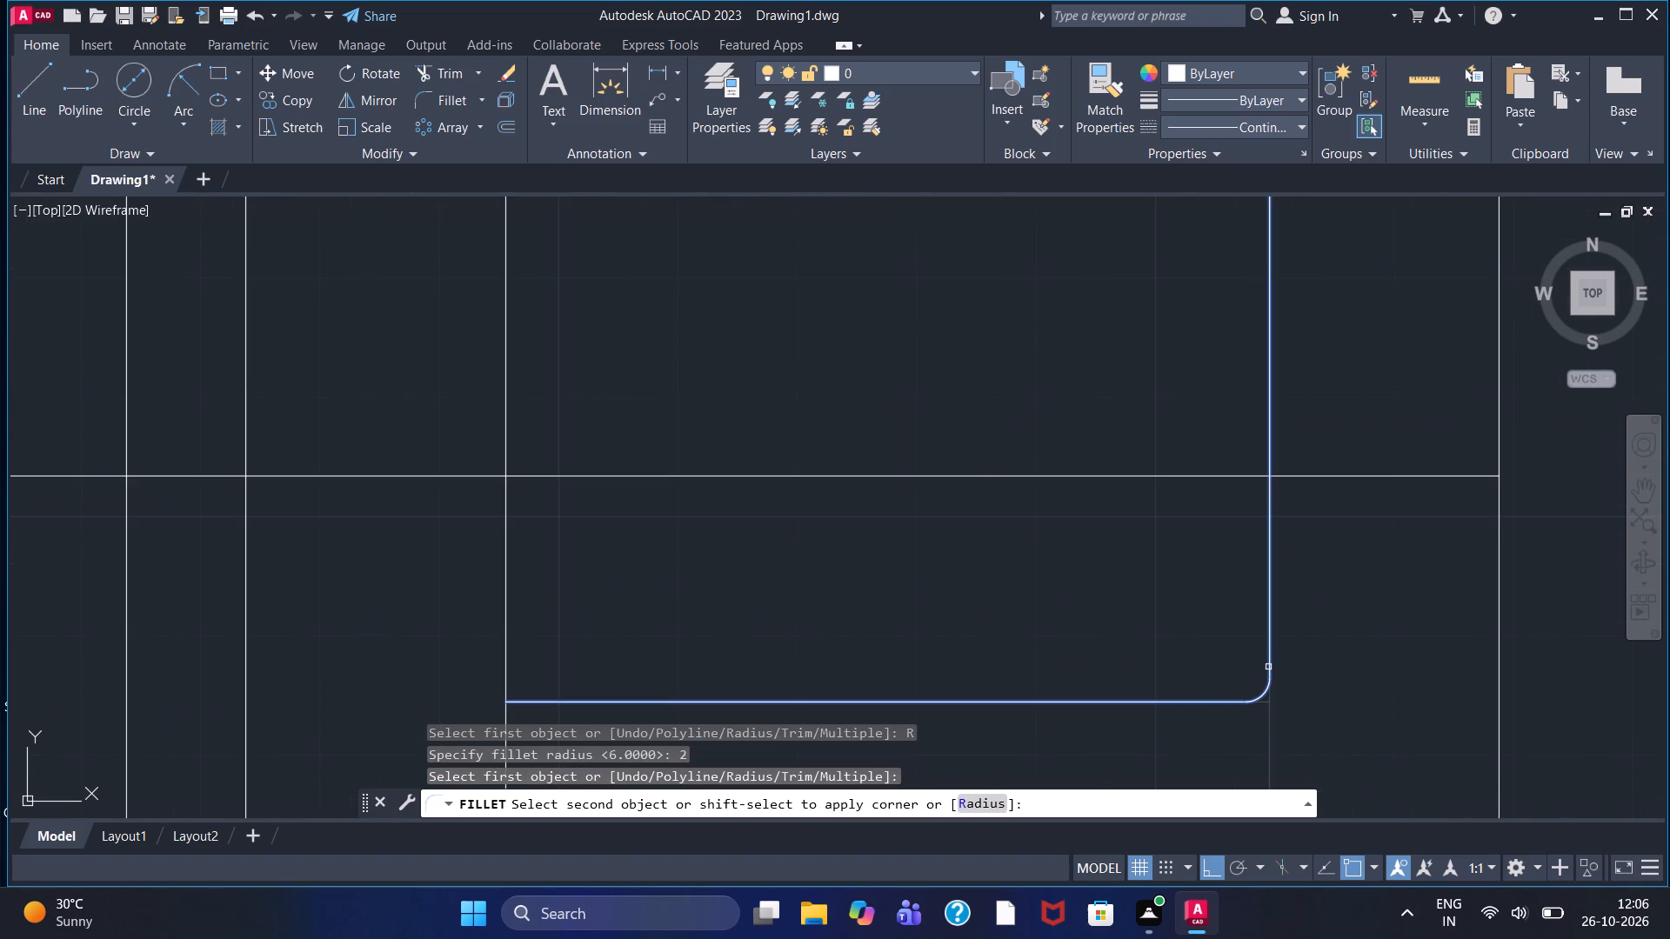
left_click(1268, 667)
scroll(1261, 670, "down", 3)
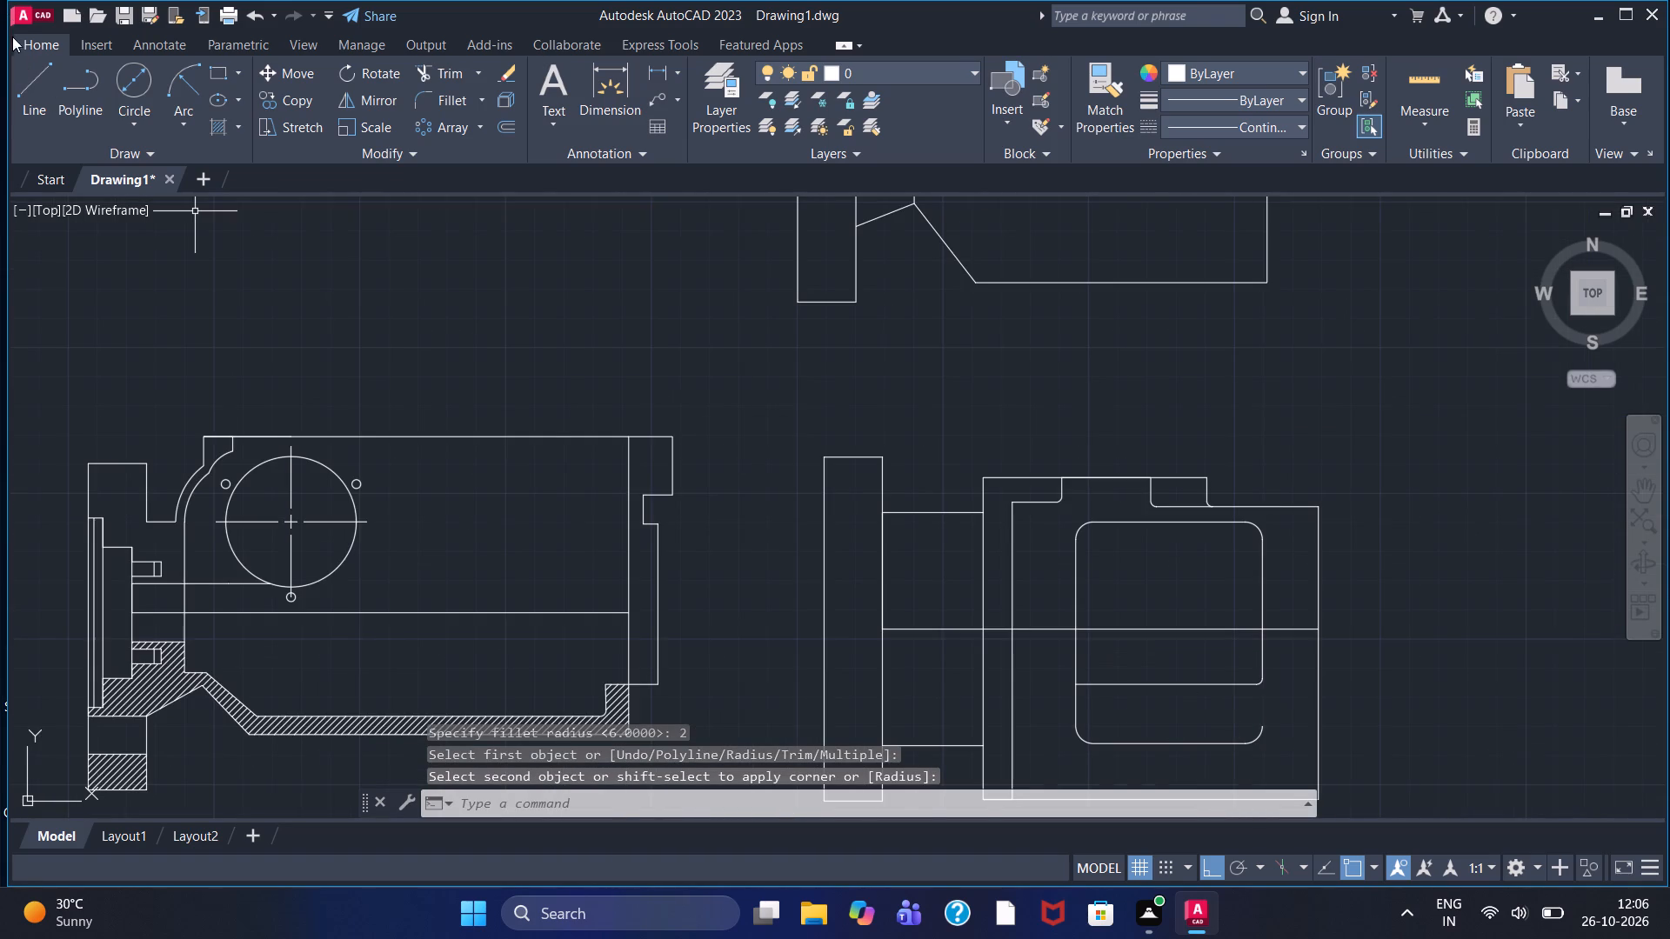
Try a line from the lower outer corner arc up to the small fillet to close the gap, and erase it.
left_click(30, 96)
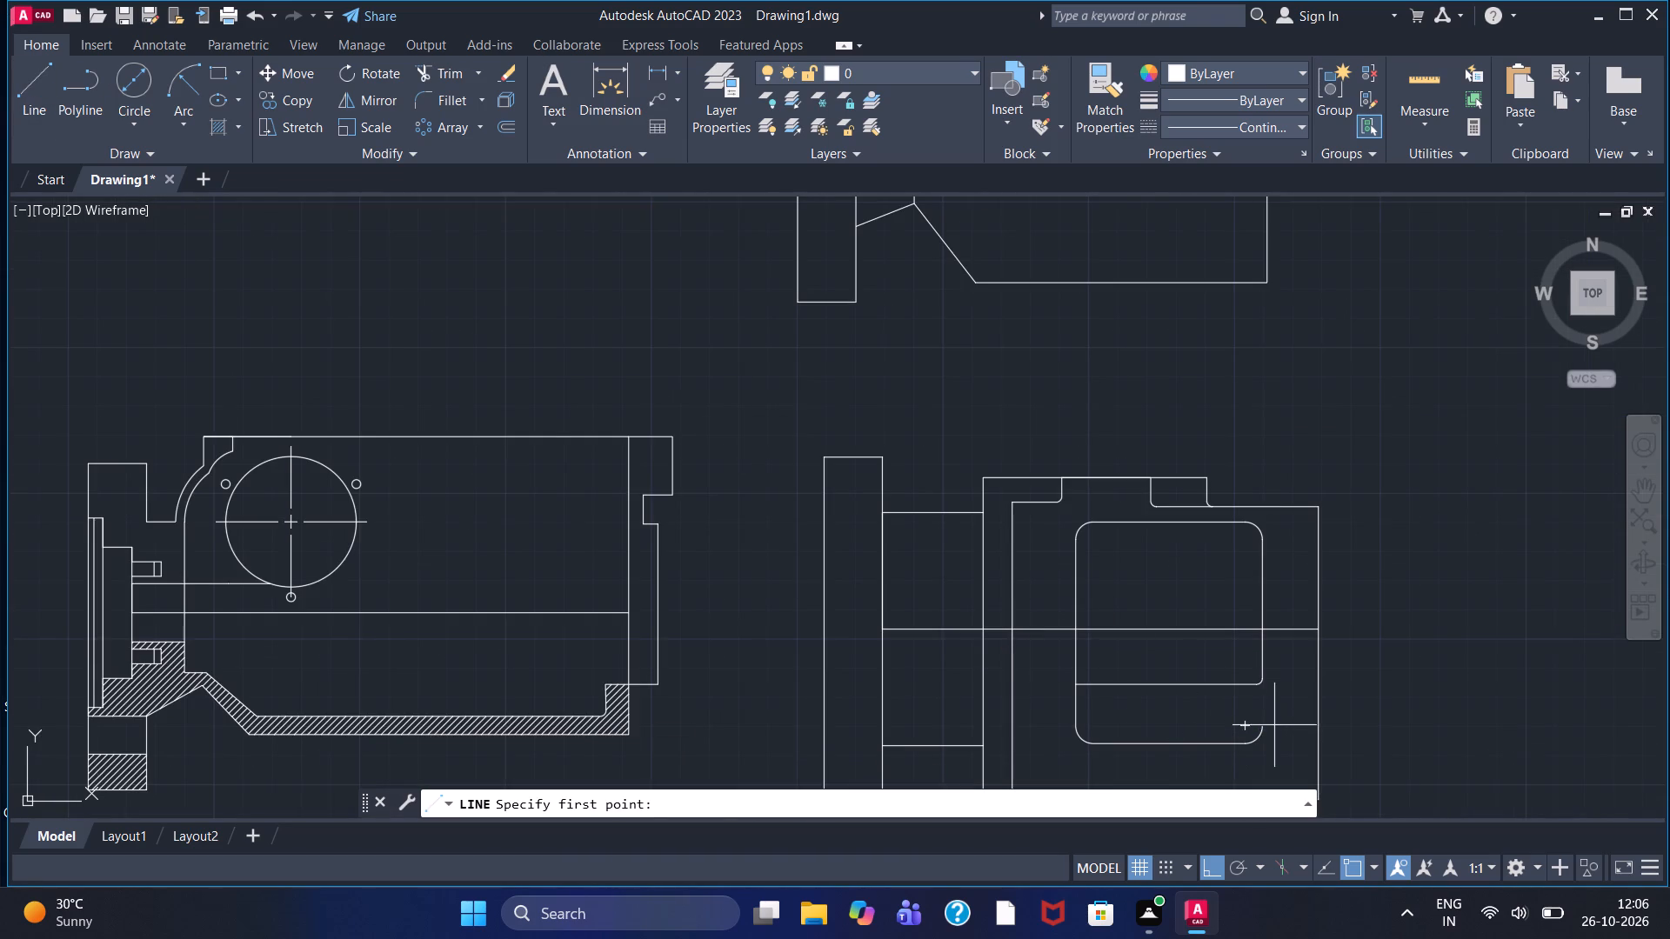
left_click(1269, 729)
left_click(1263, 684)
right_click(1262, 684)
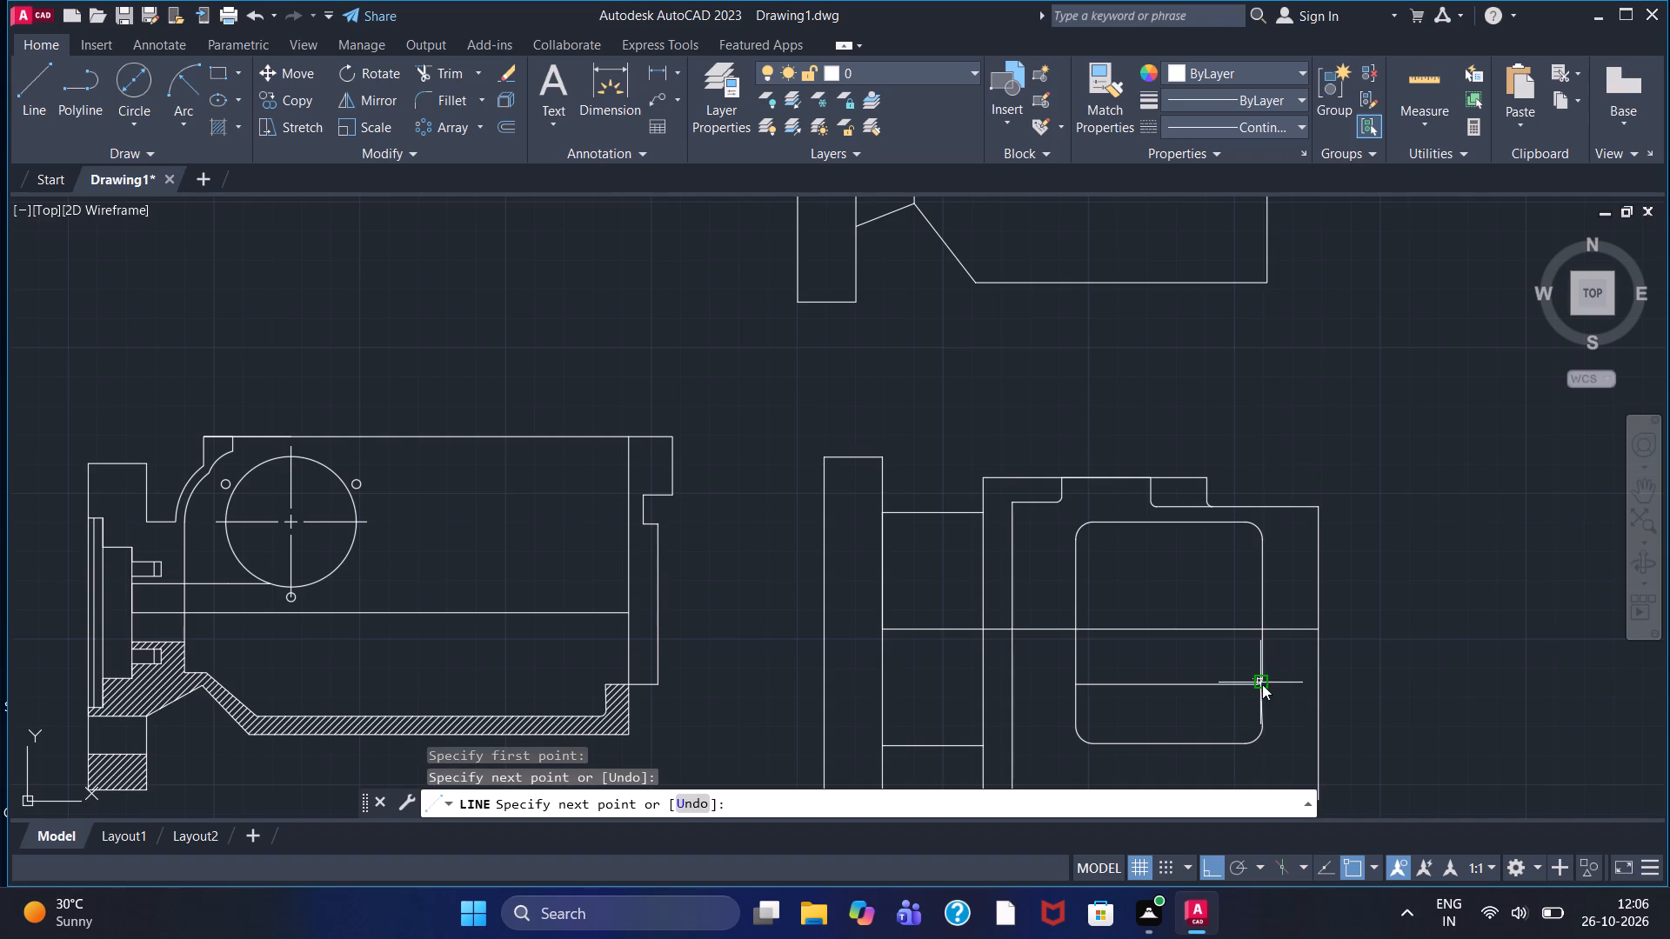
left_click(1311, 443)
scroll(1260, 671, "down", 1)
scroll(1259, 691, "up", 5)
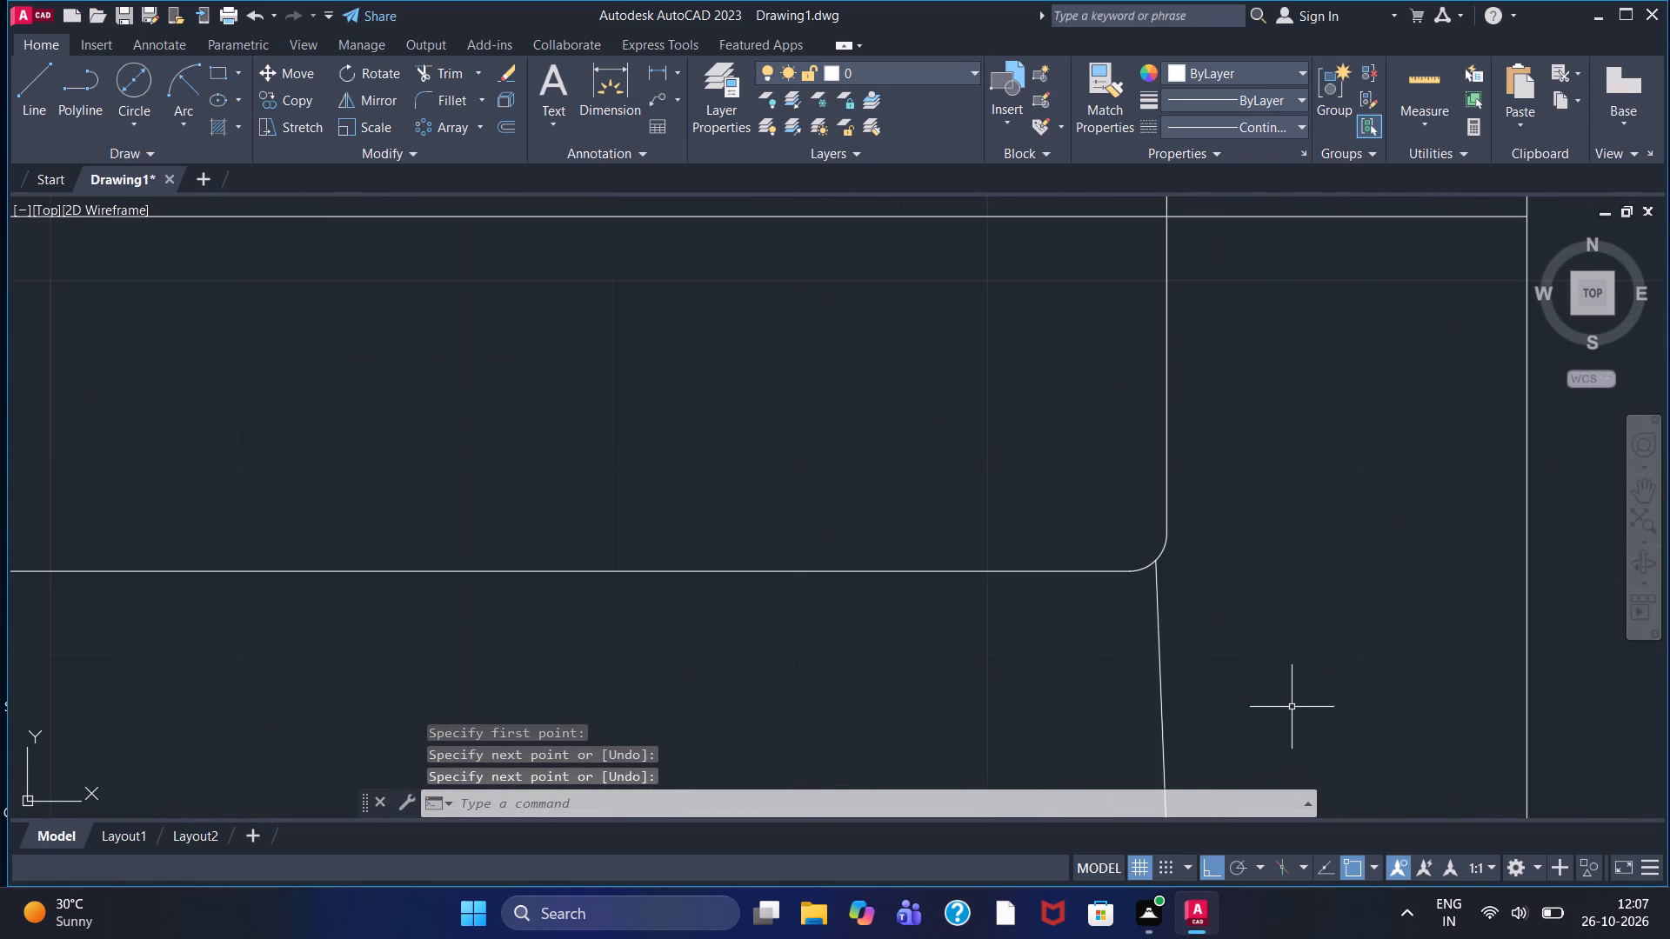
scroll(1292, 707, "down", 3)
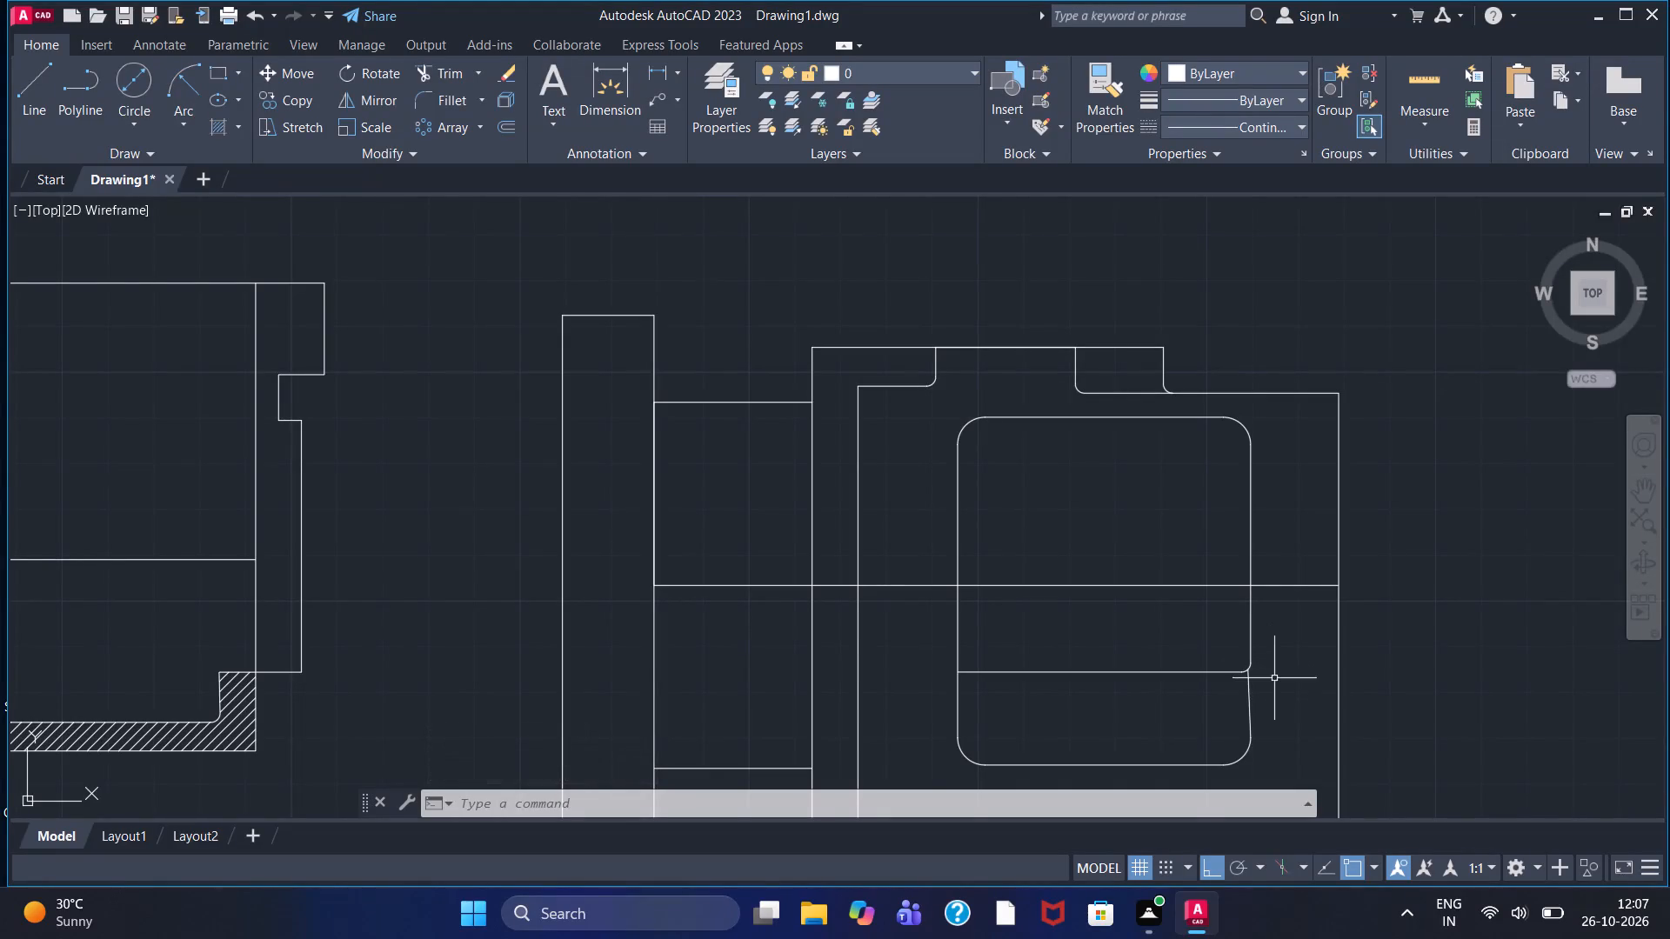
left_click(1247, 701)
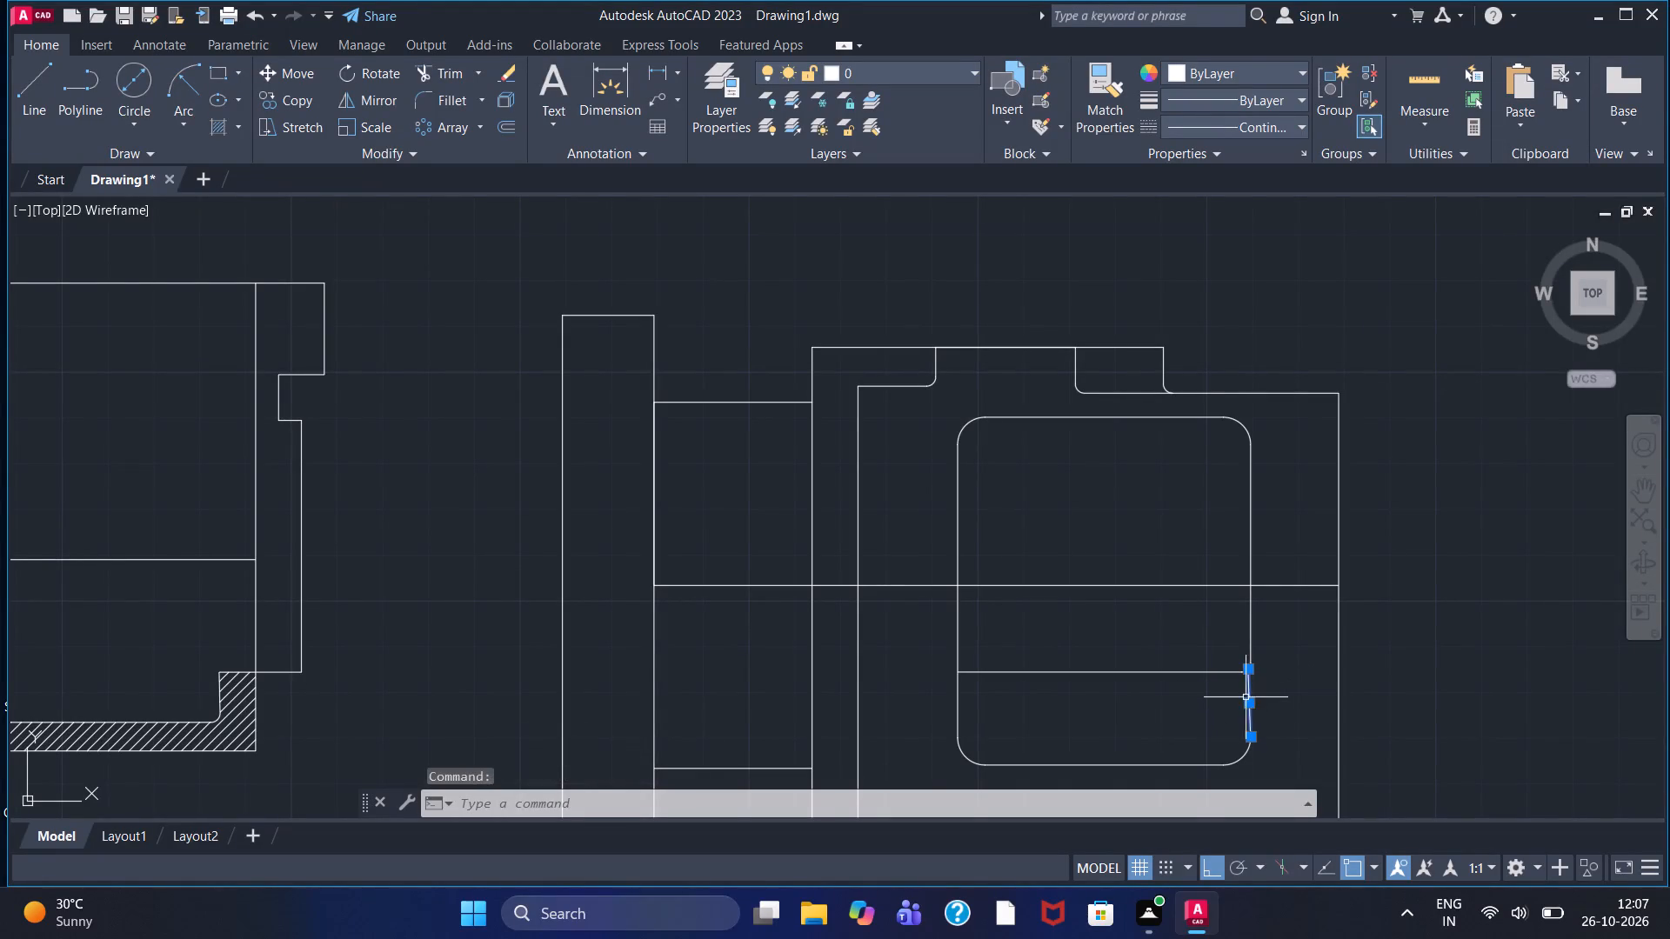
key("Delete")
Draw a vertical line from the small fillet's upper end down to the lower outer corner arc, closing the rounded rectangle's side.
left_click(32, 97)
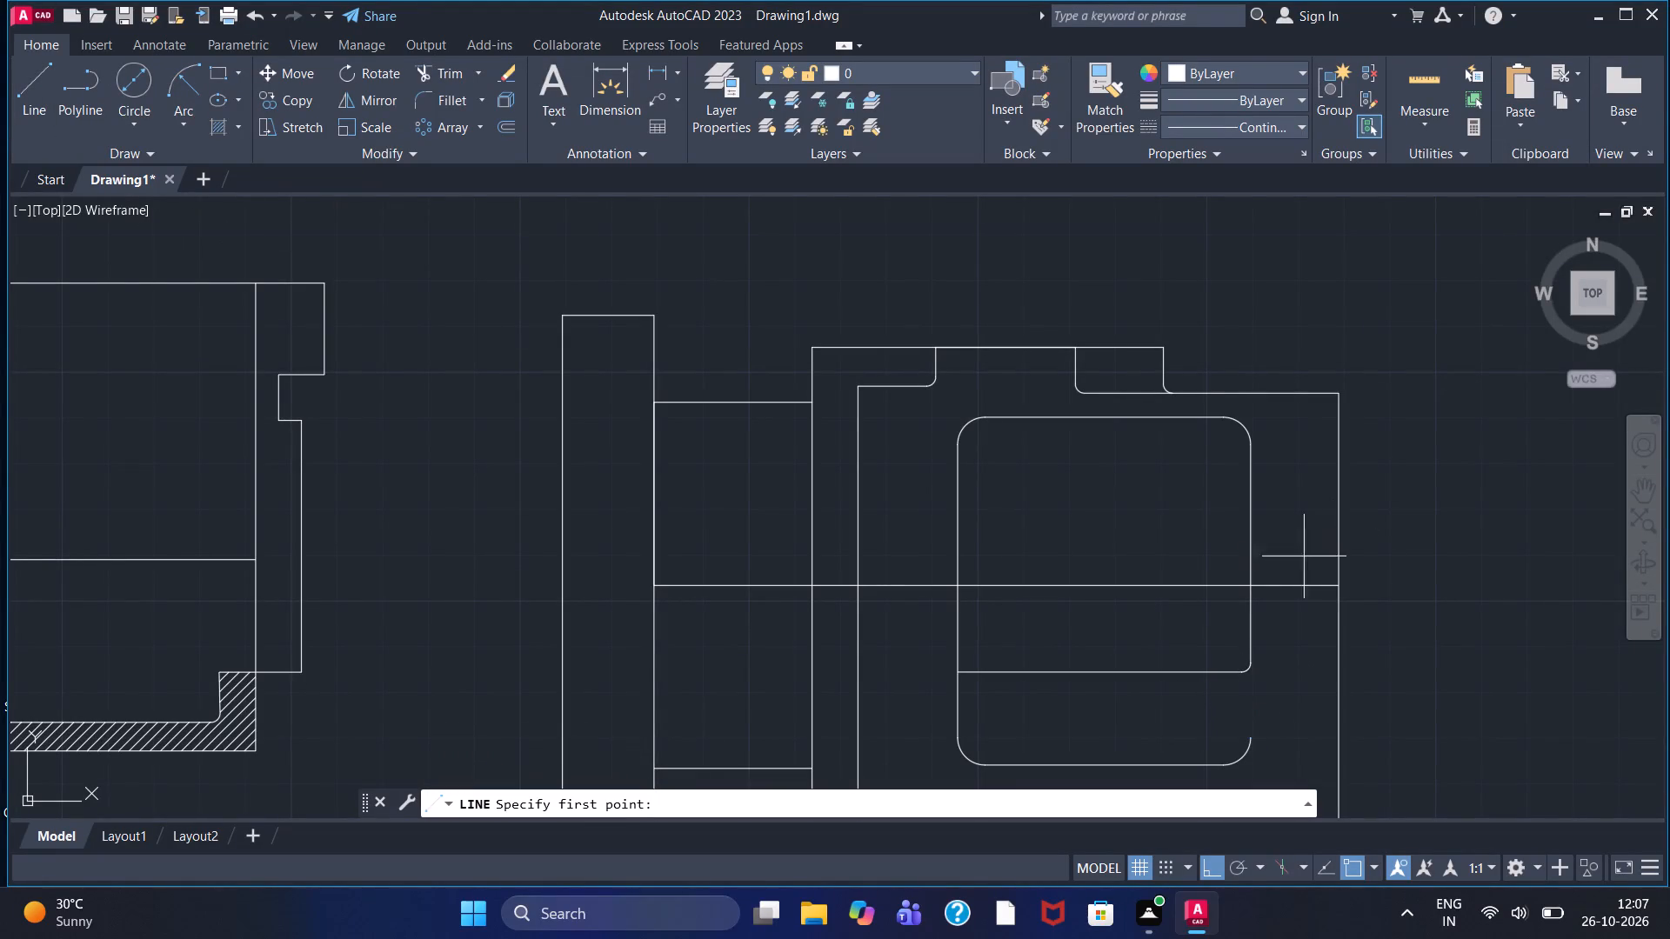
left_click(1253, 659)
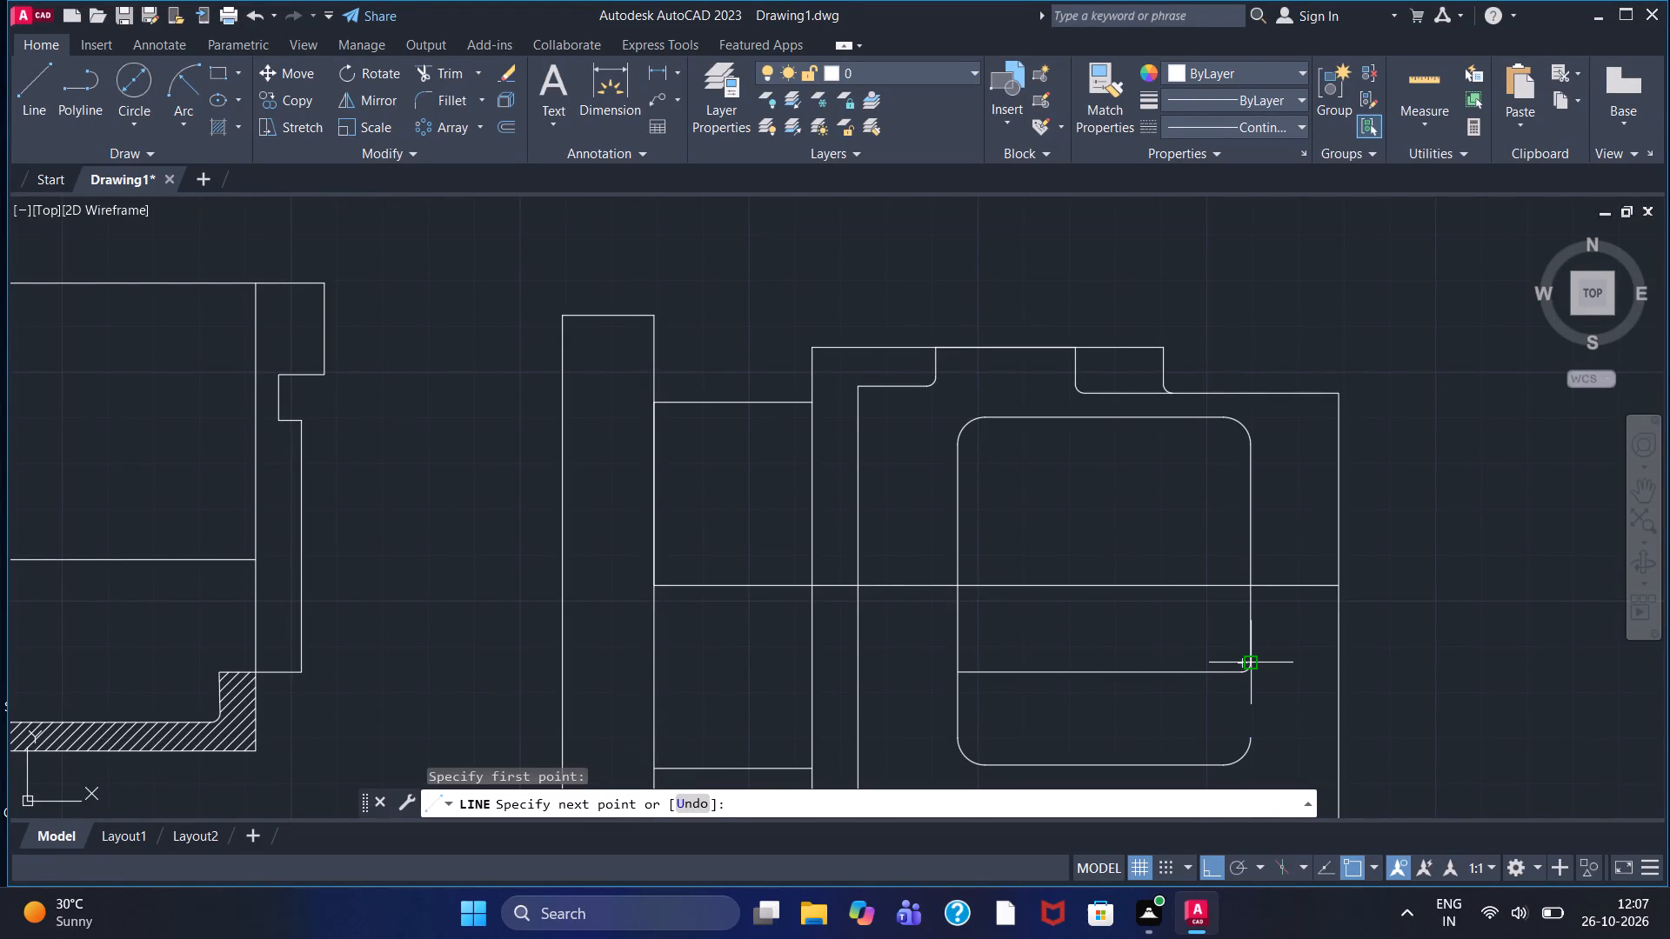
left_click(1252, 744)
right_click(1274, 680)
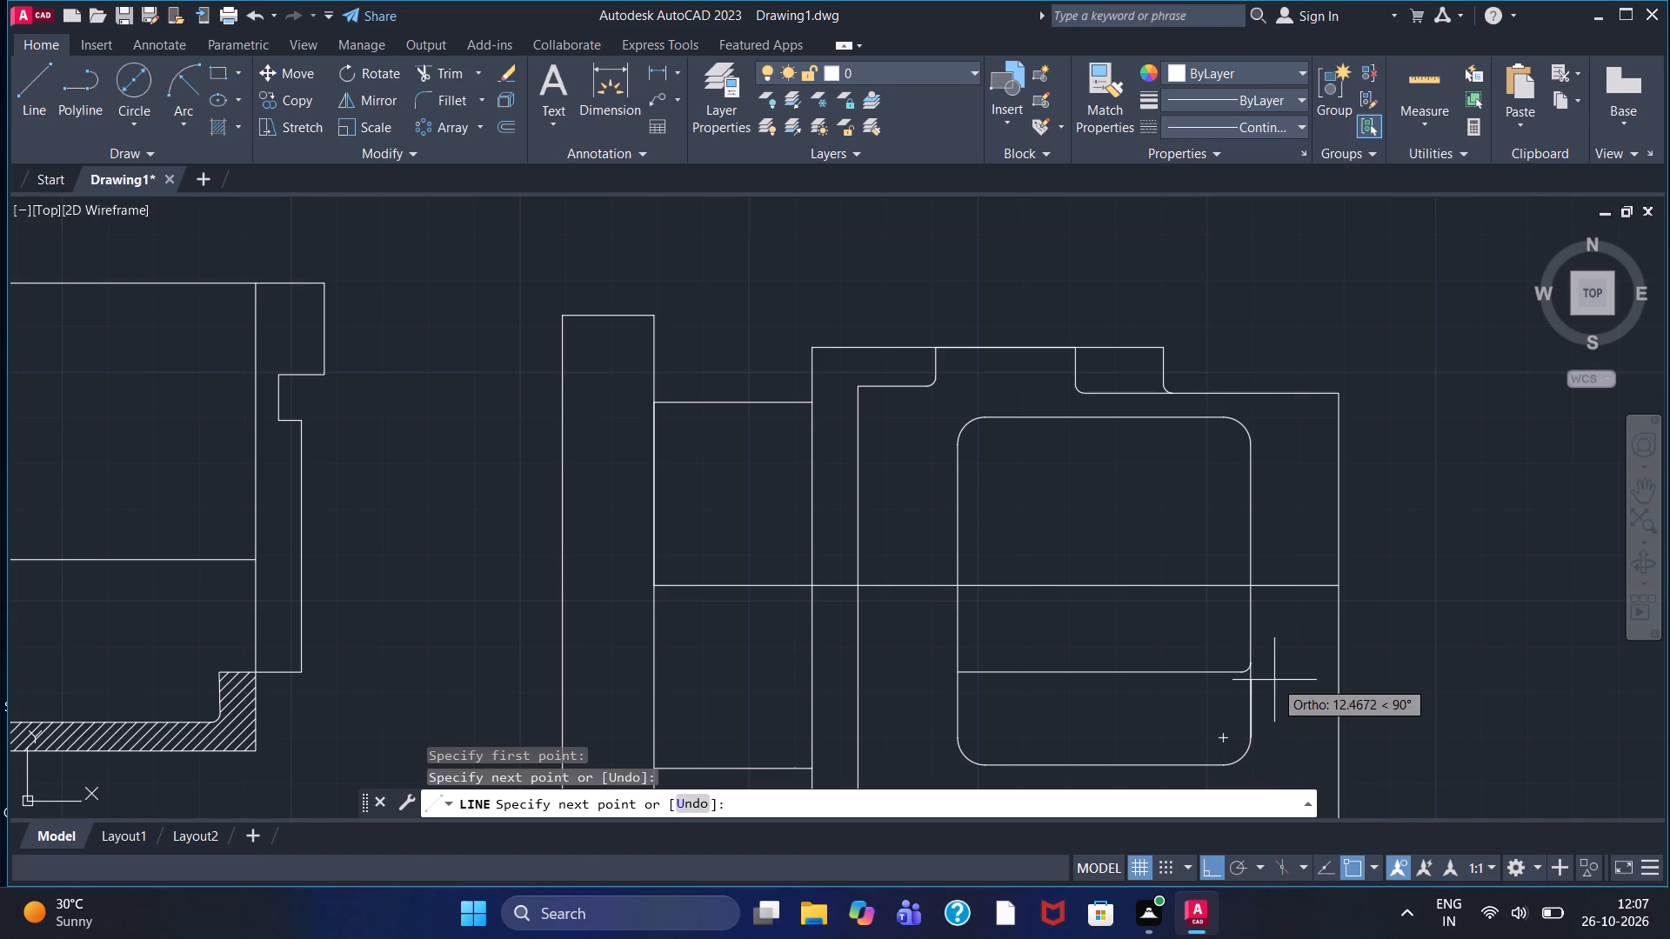
left_click(1316, 436)
scroll(1232, 701, "up", 2)
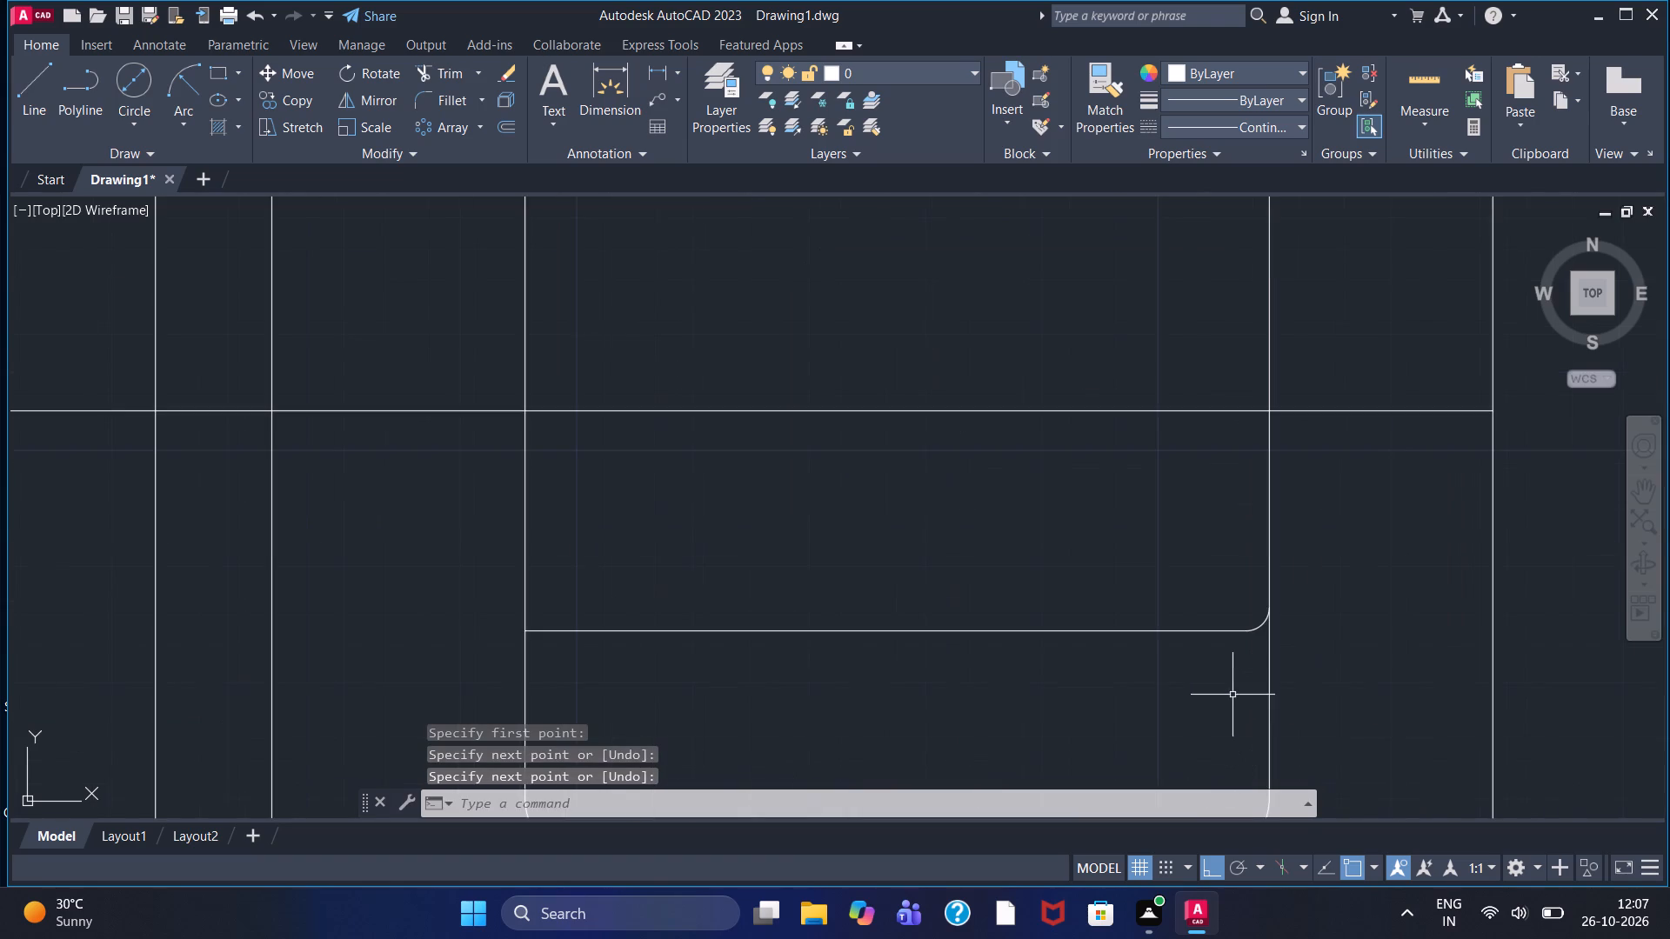
scroll(1232, 695, "down", 1)
middle_click_drag(1186, 731, 1028, 535)
scroll(1028, 535, "down", 1)
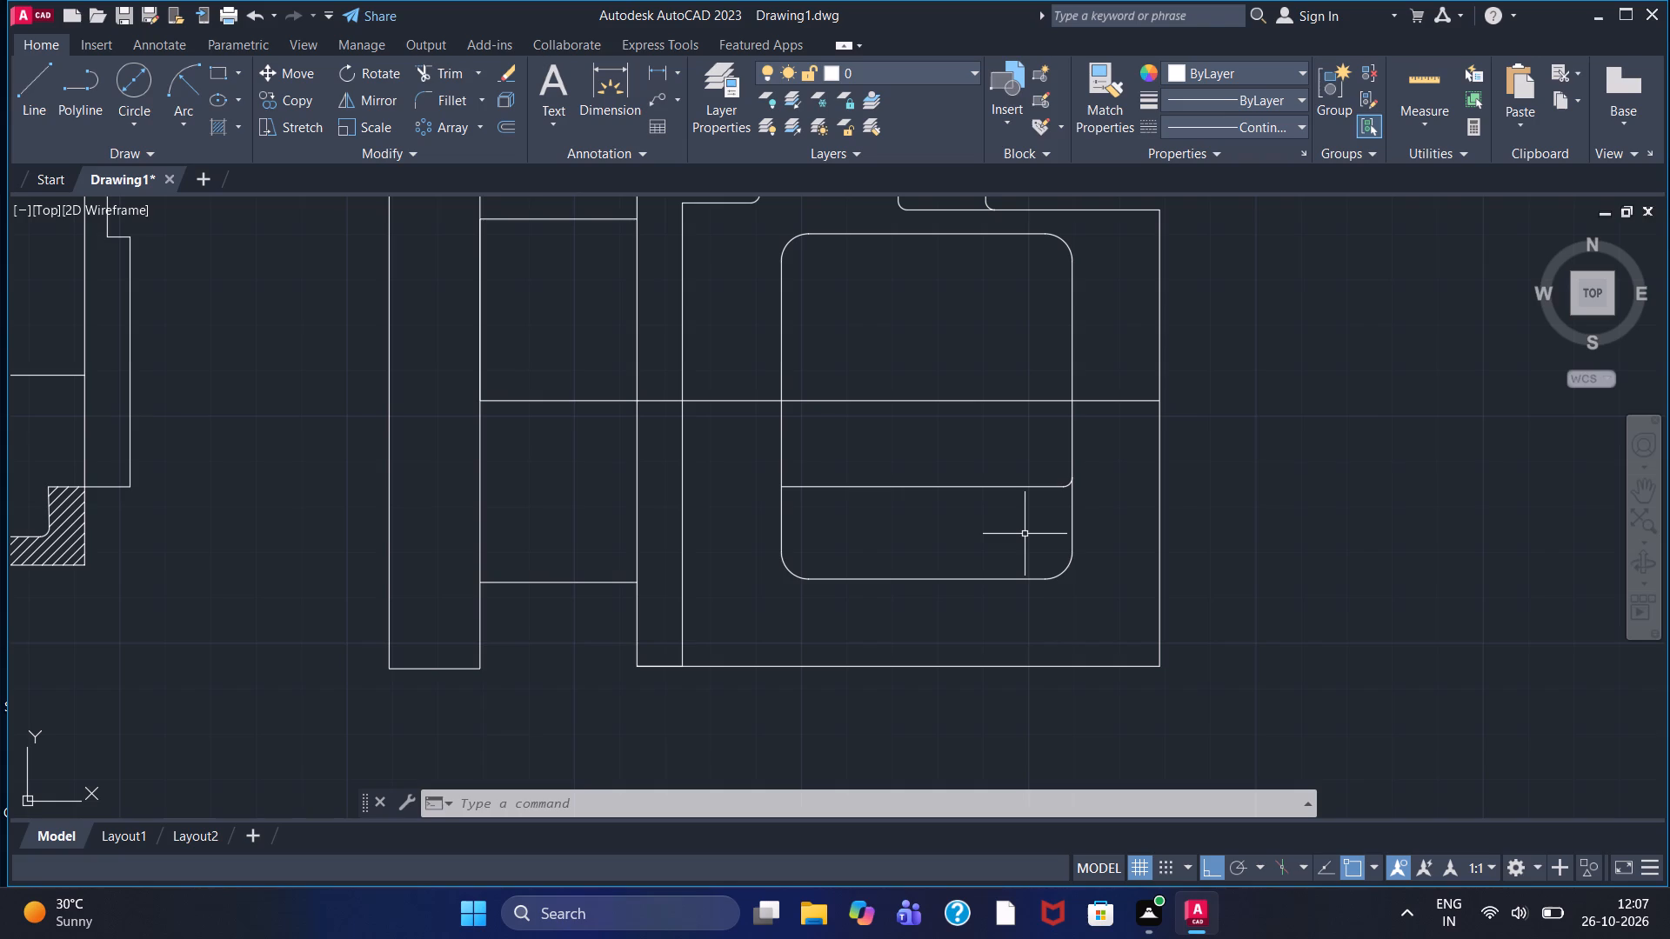
scroll(1012, 569, "down", 1)
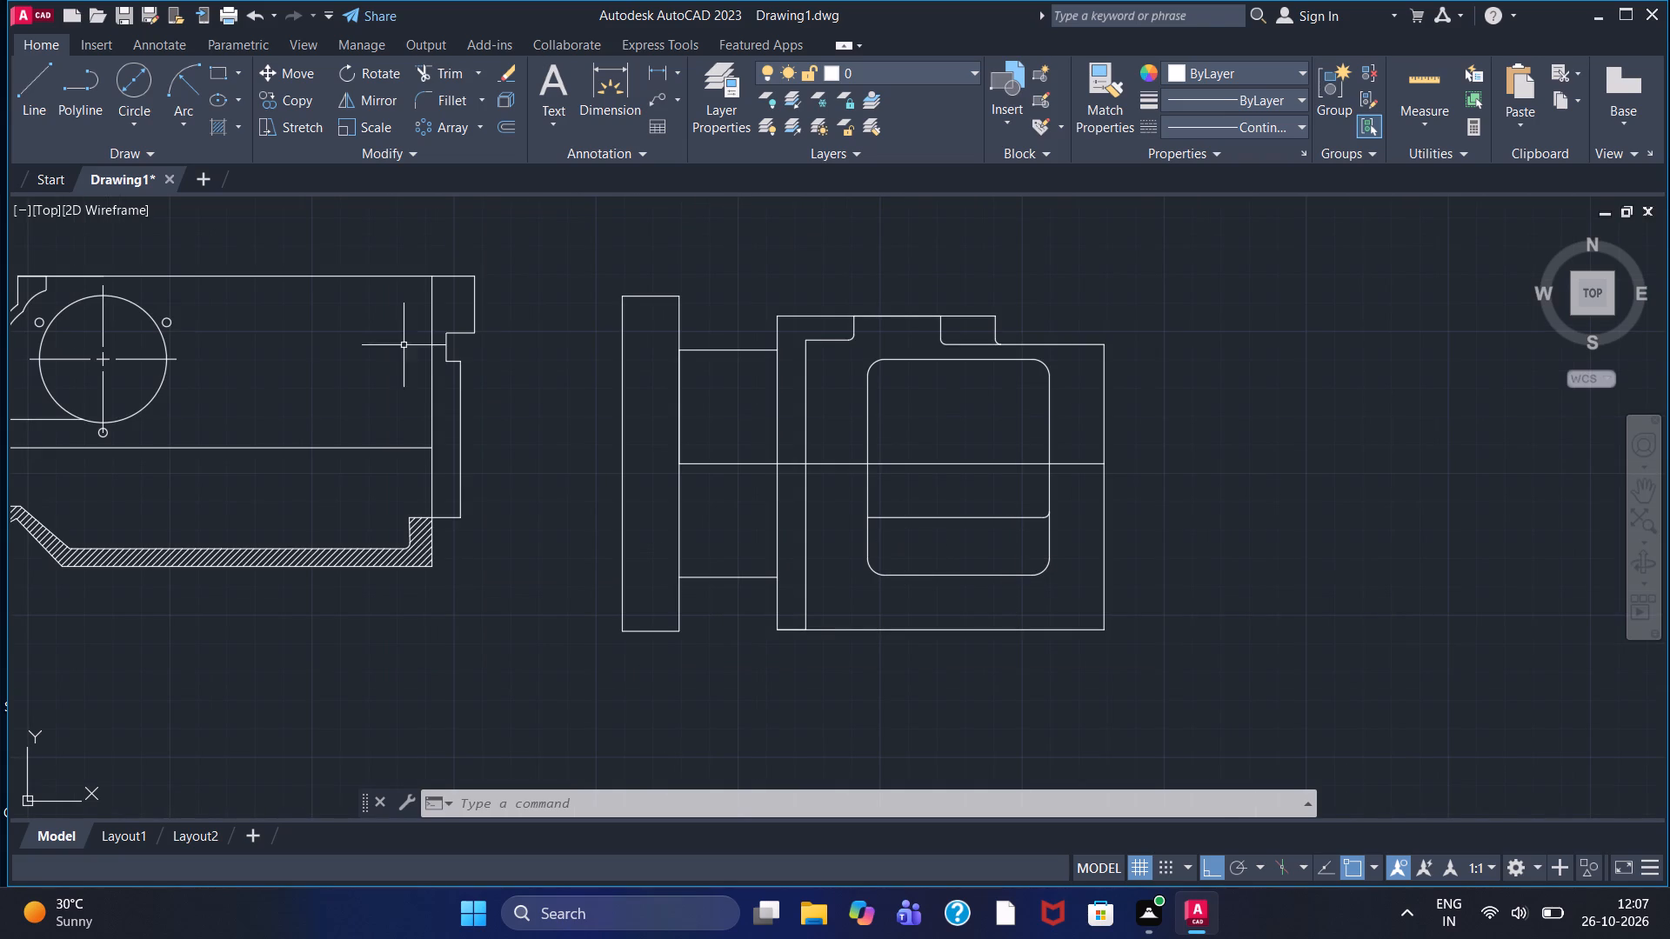
Change the linetype of the horizontal line running through the neck and body of the adjacent view to CENTER2.
left_click(732, 463)
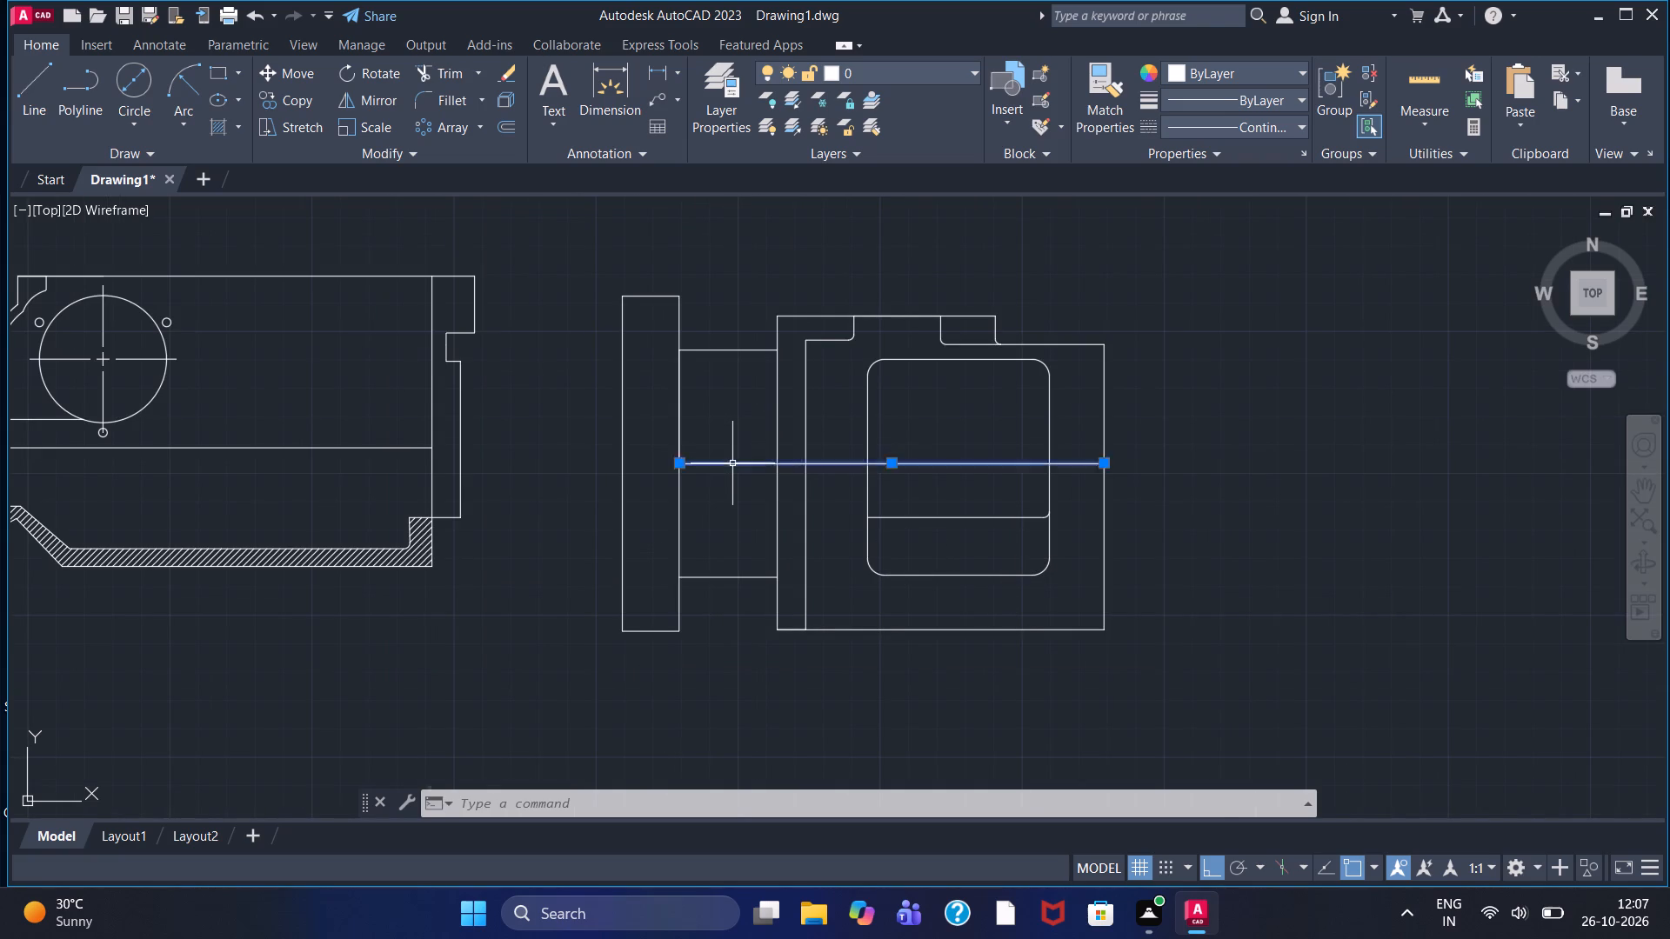
left_click(1279, 125)
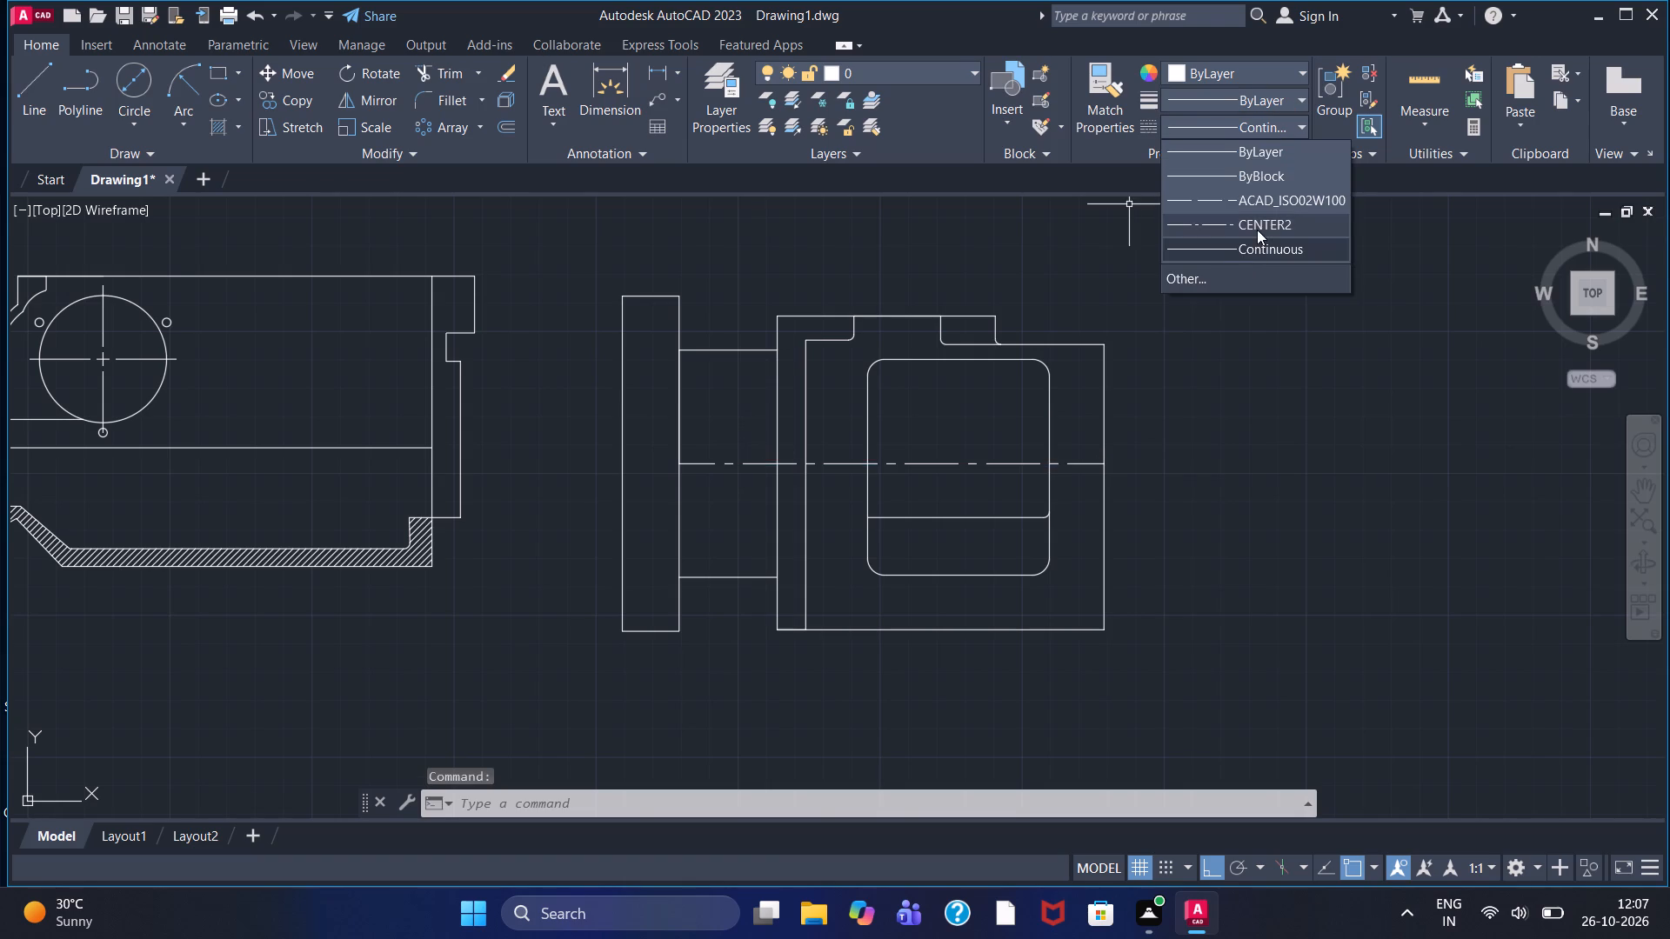
left_click(1257, 230)
left_click(670, 252)
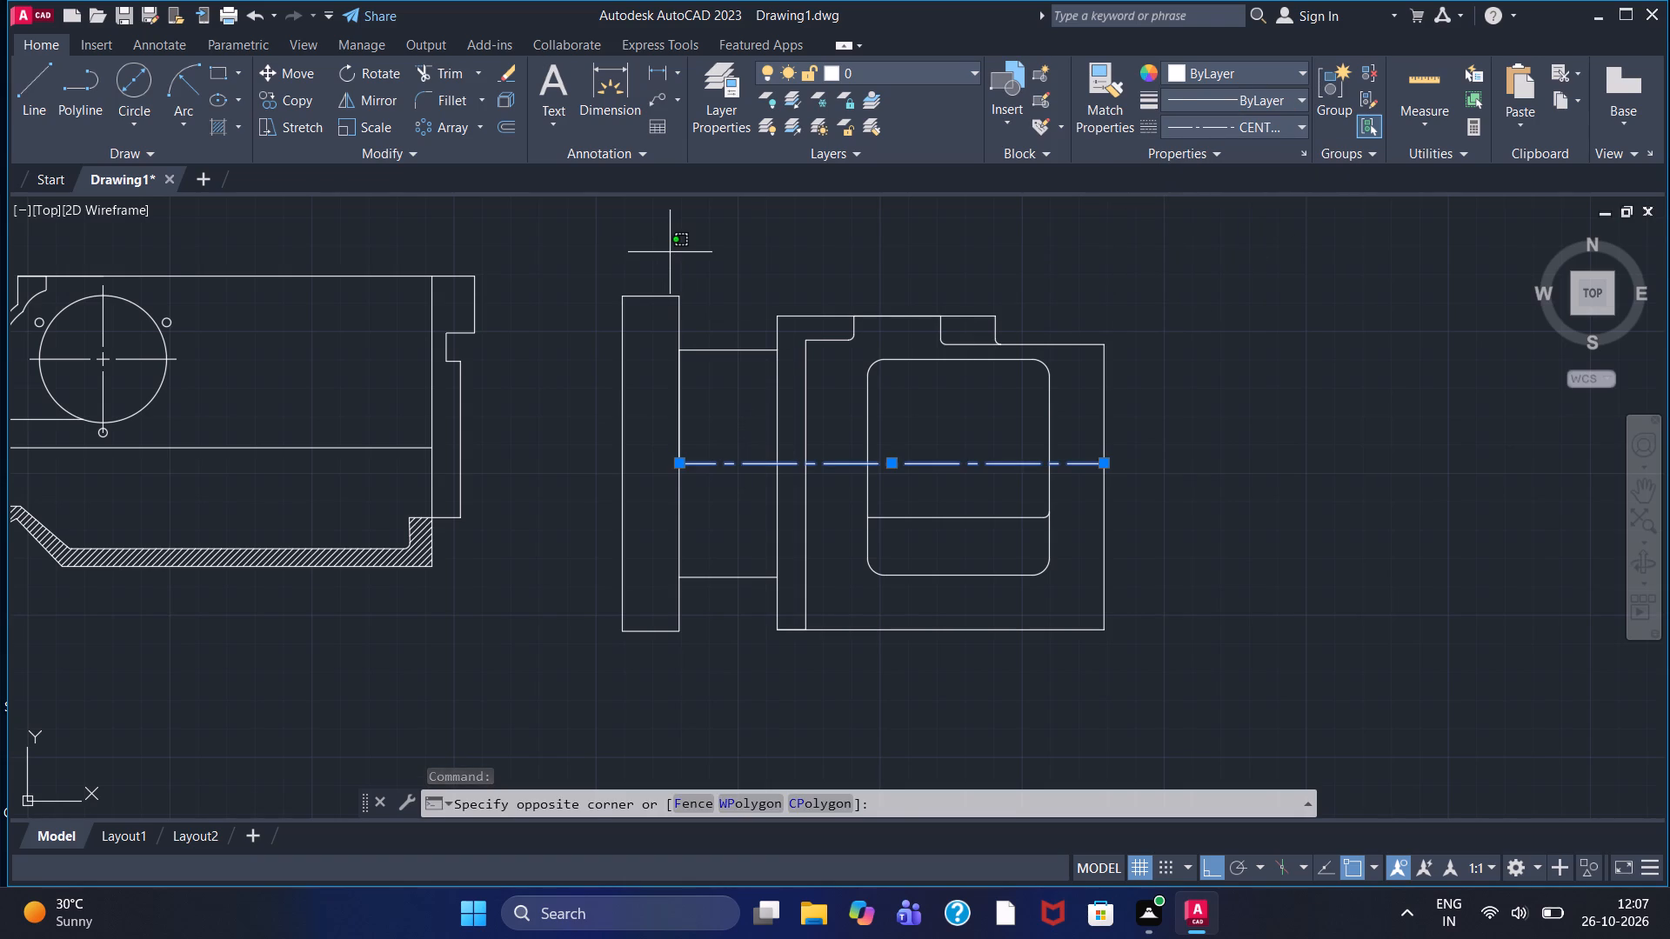
key("Escape")
key("Escape")
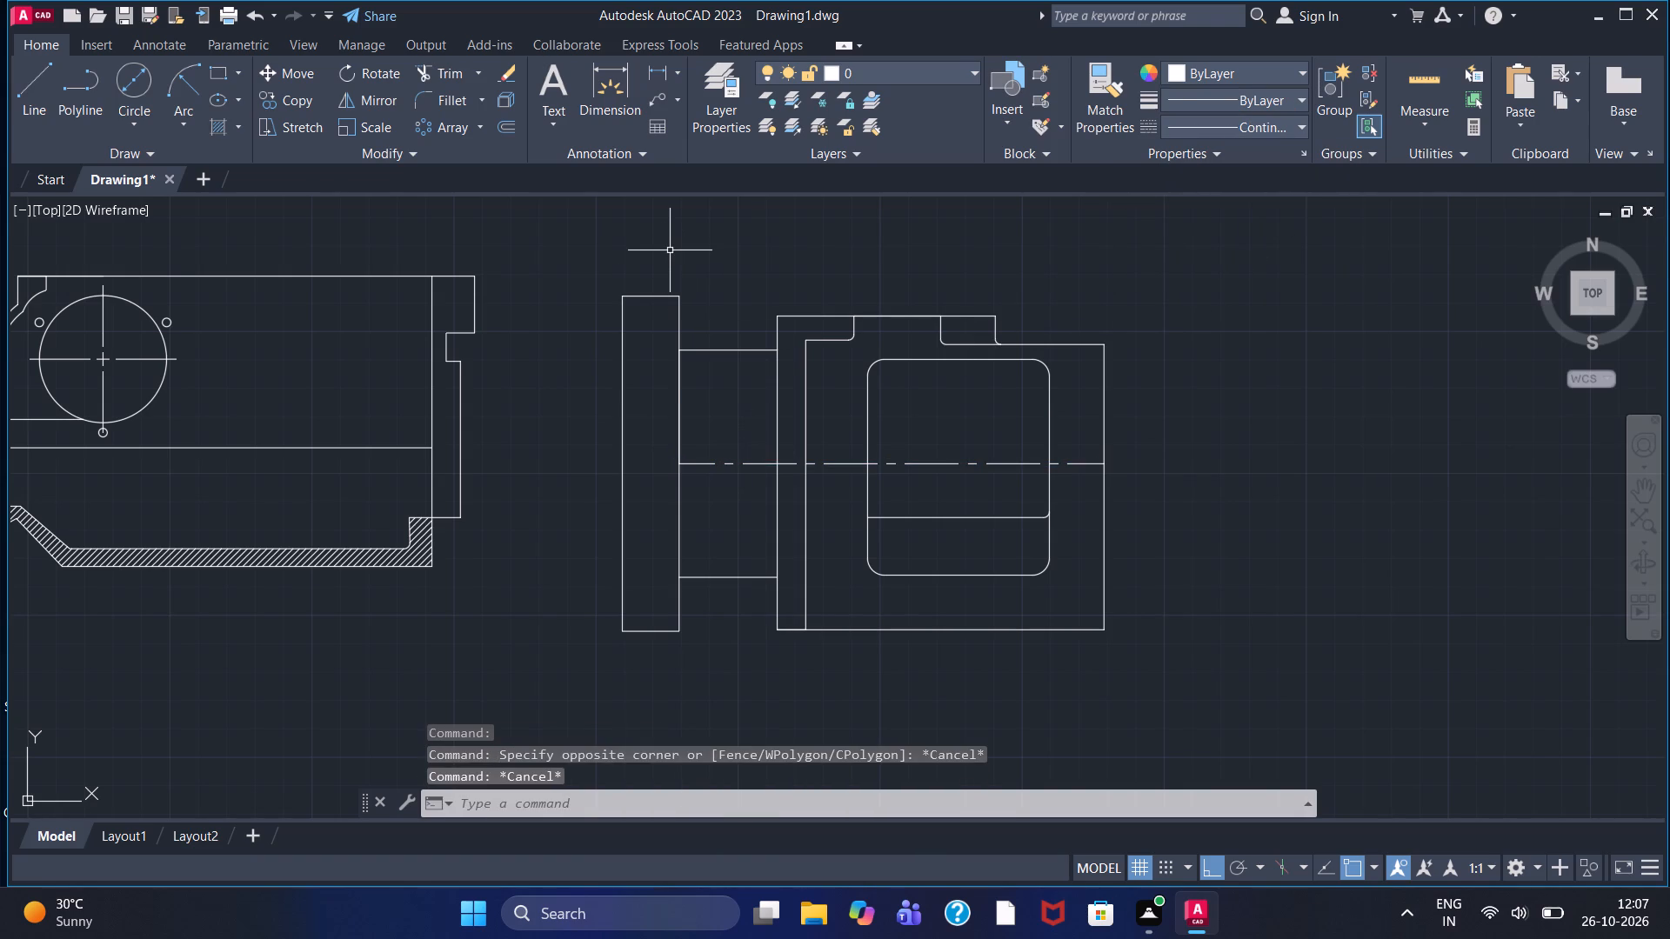
Look over the complete set of housing views and the flange and section details above them.
scroll(705, 391, "down", 1)
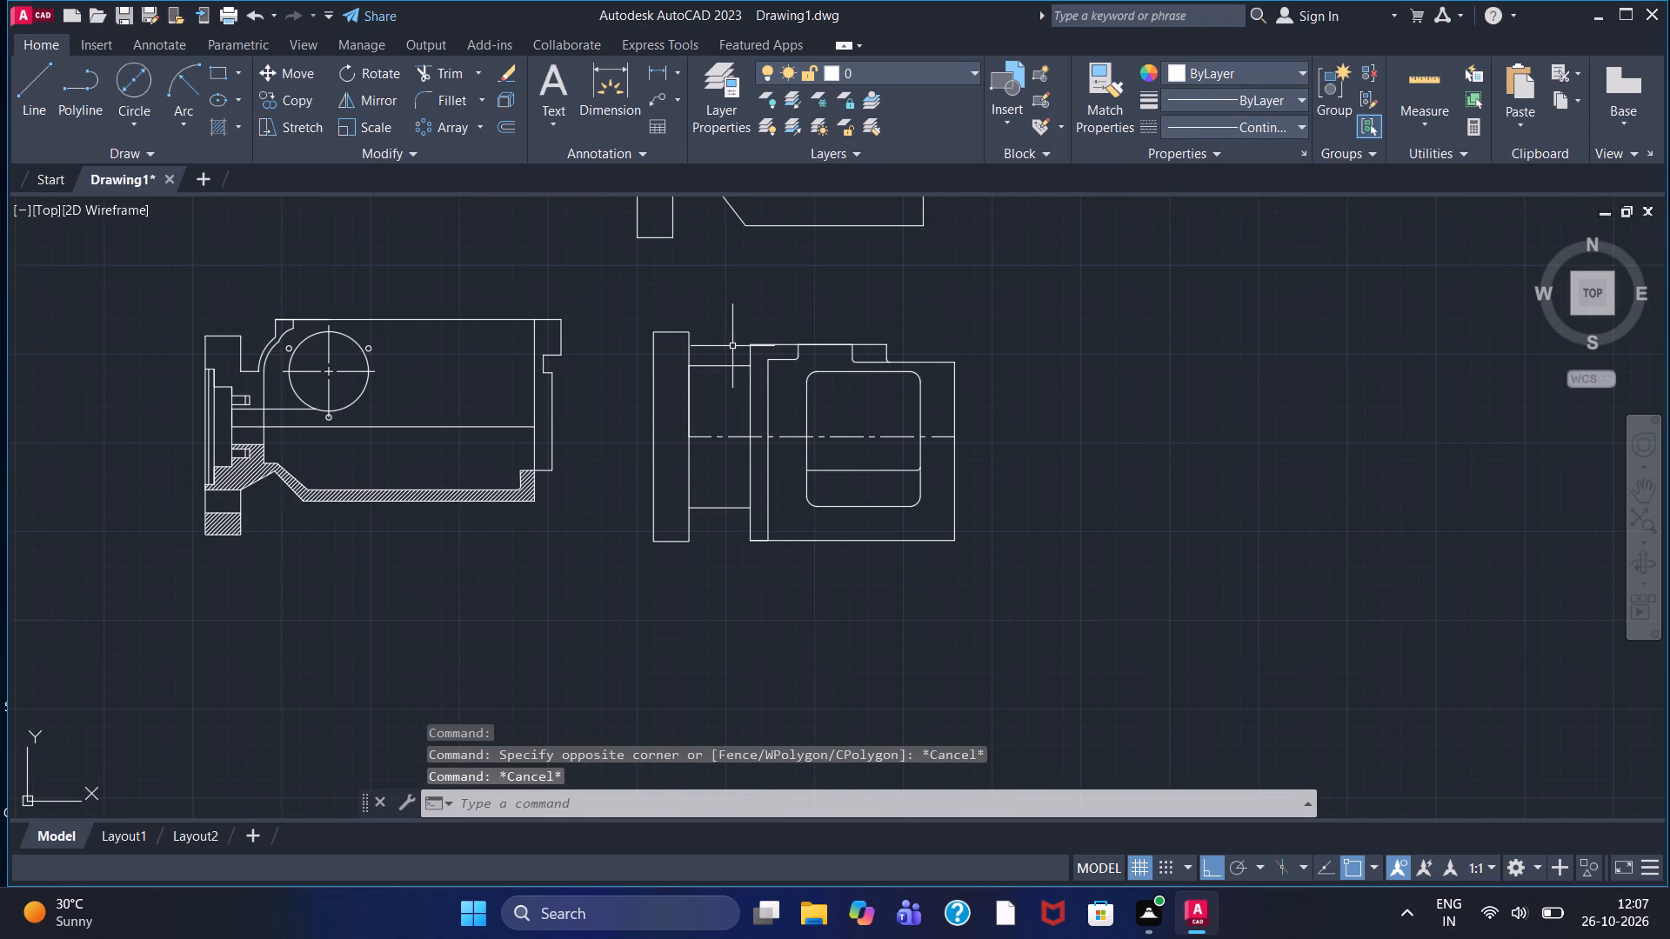
scroll(730, 352, "down", 1)
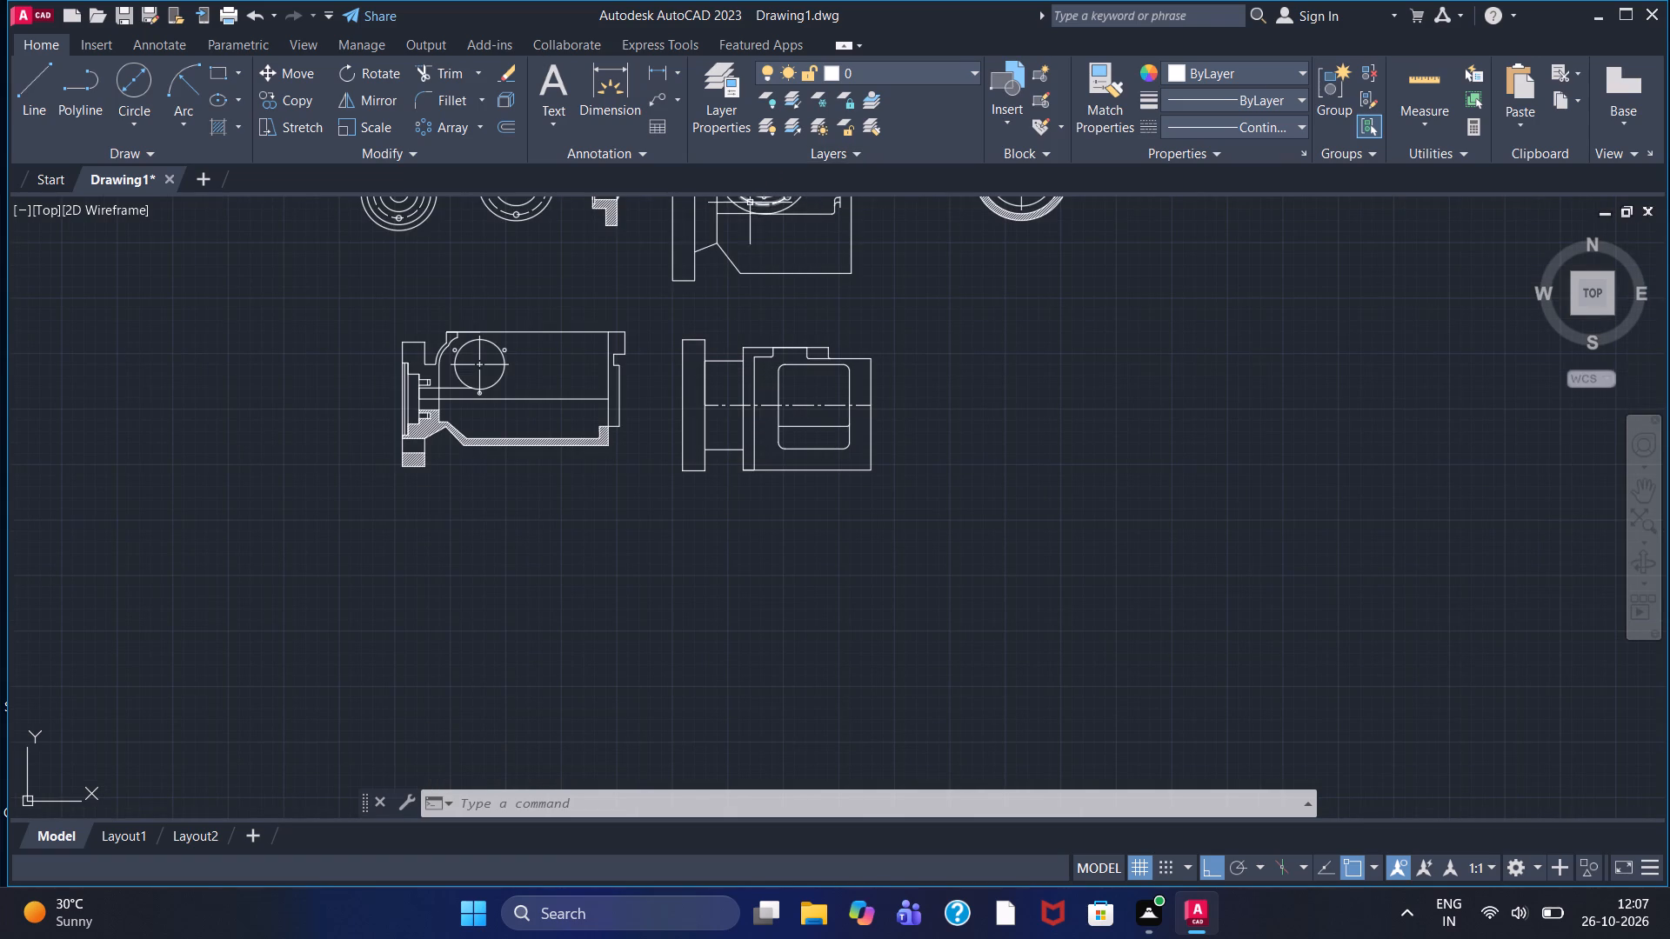
scroll(743, 353, "up", 1)
scroll(731, 355, "down", 1)
middle_click_drag(645, 508, 675, 713)
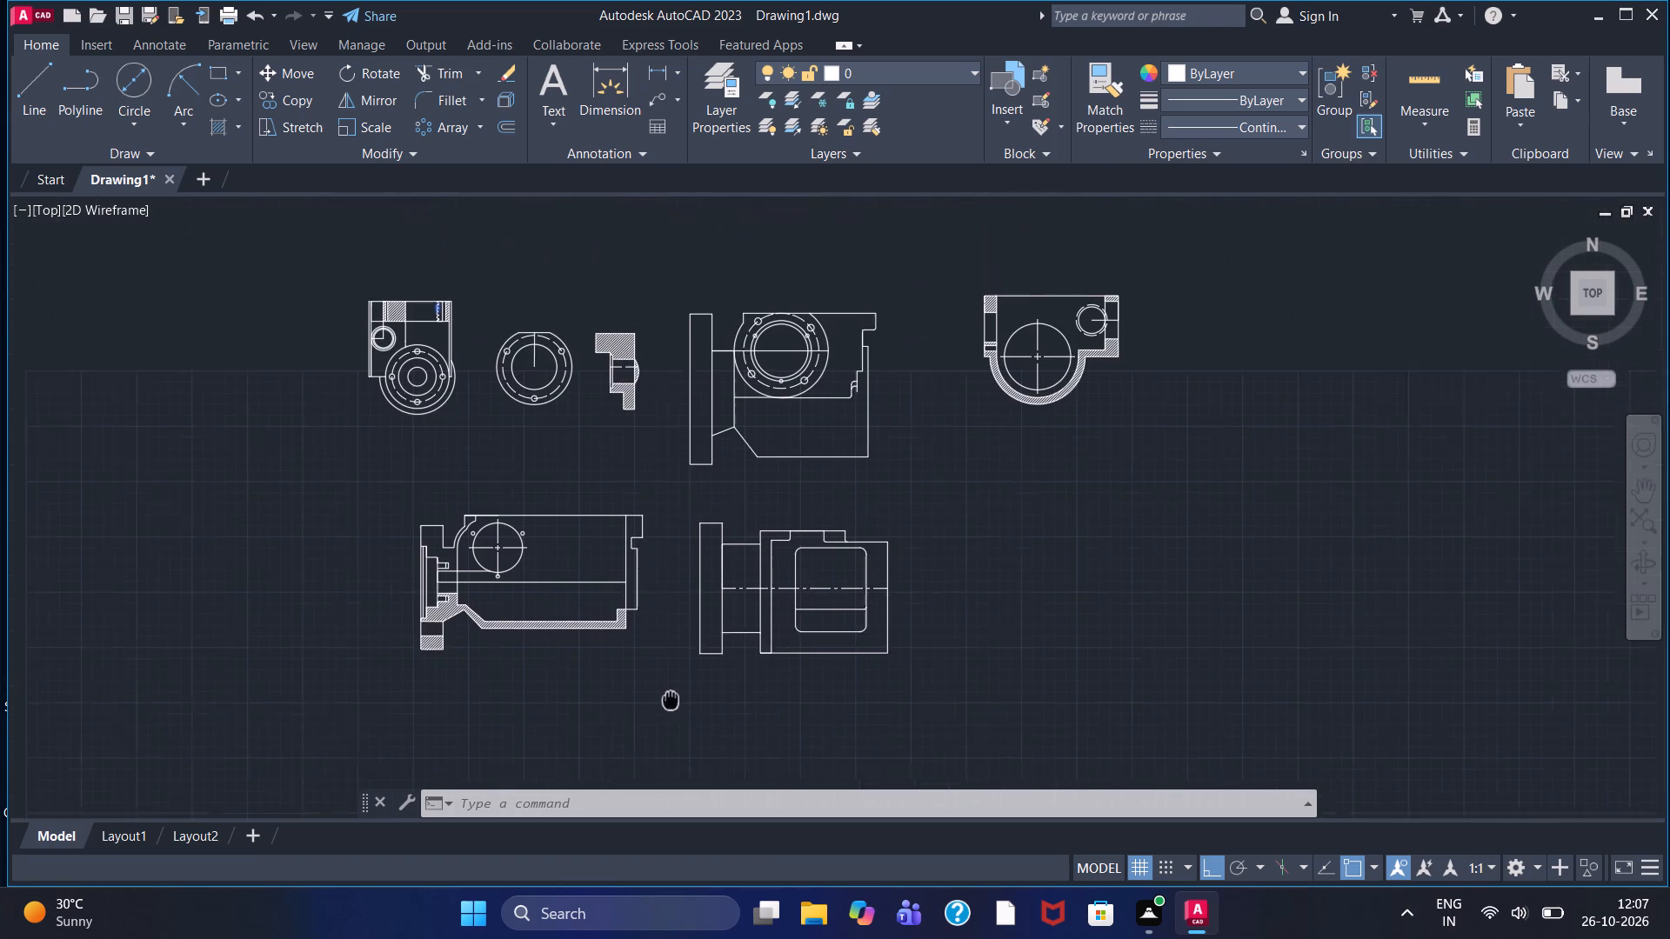
middle_click_drag(675, 713, 677, 716)
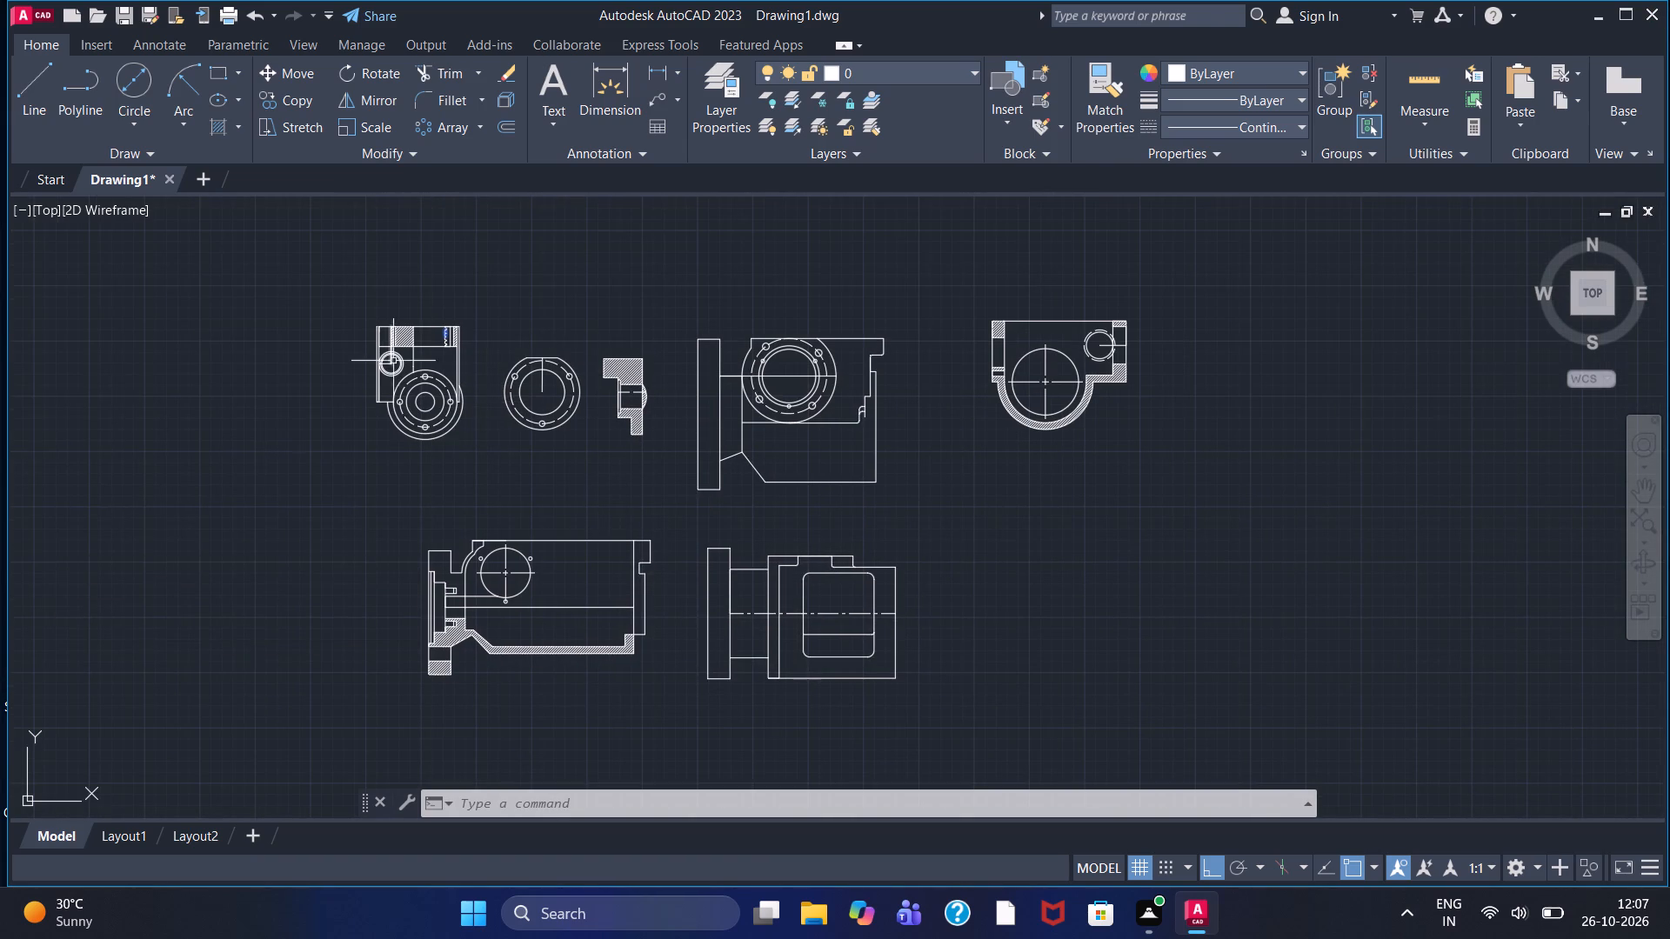
scroll(393, 361, "up", 2)
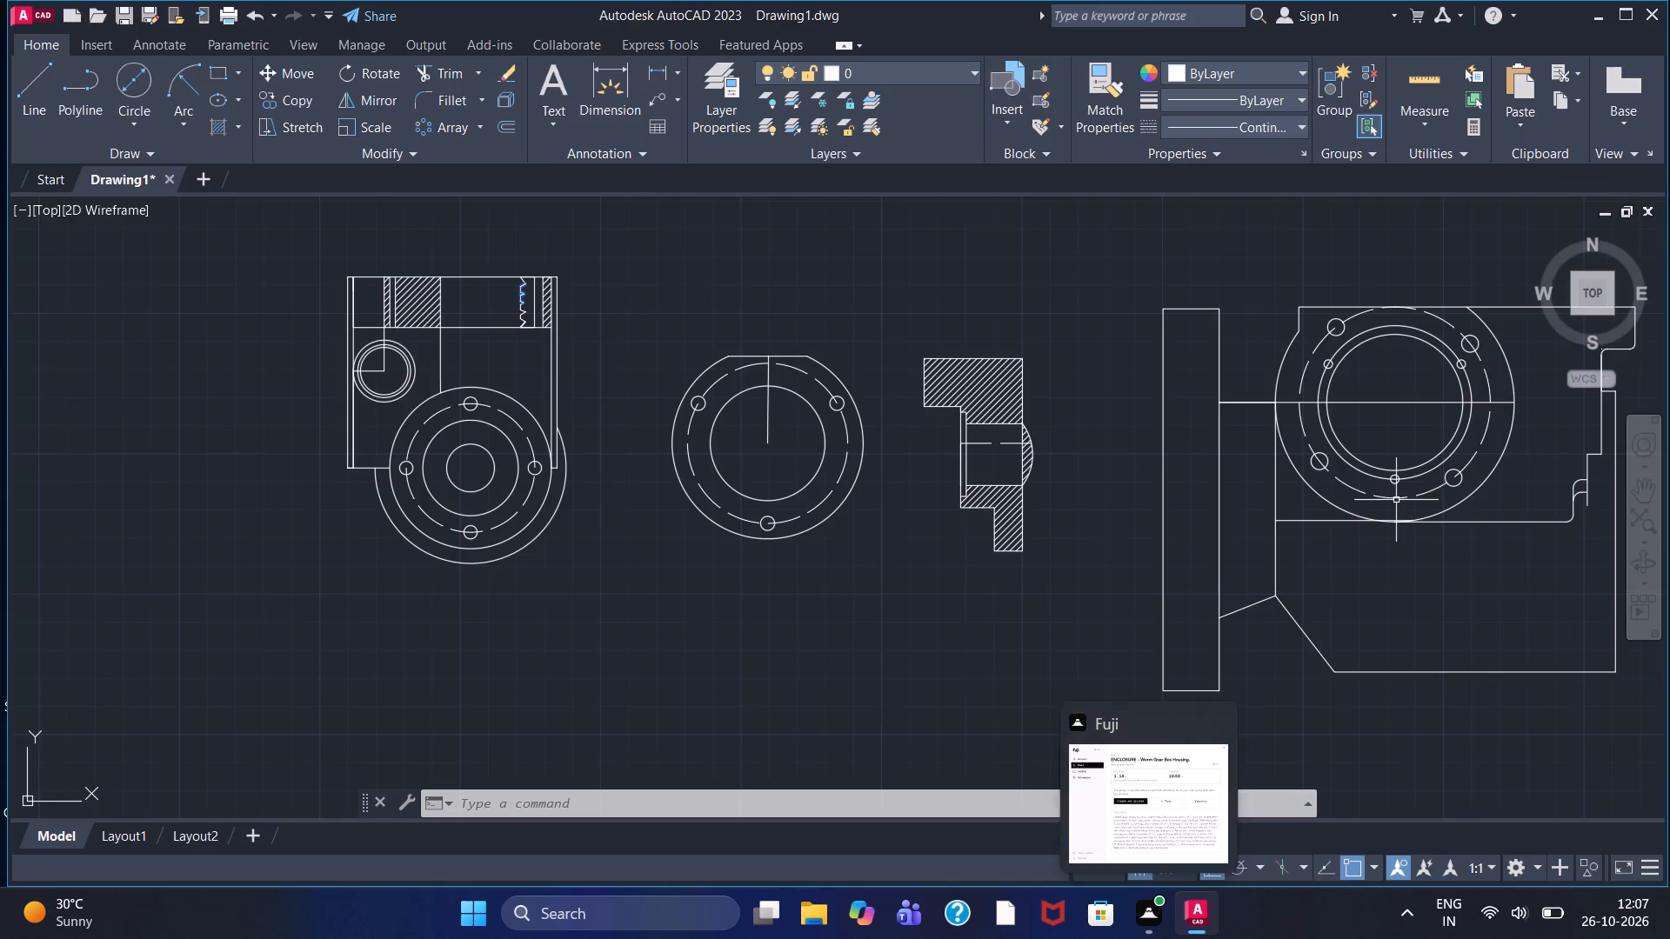
scroll(728, 296, "up", 2)
scroll(725, 292, "down", 2)
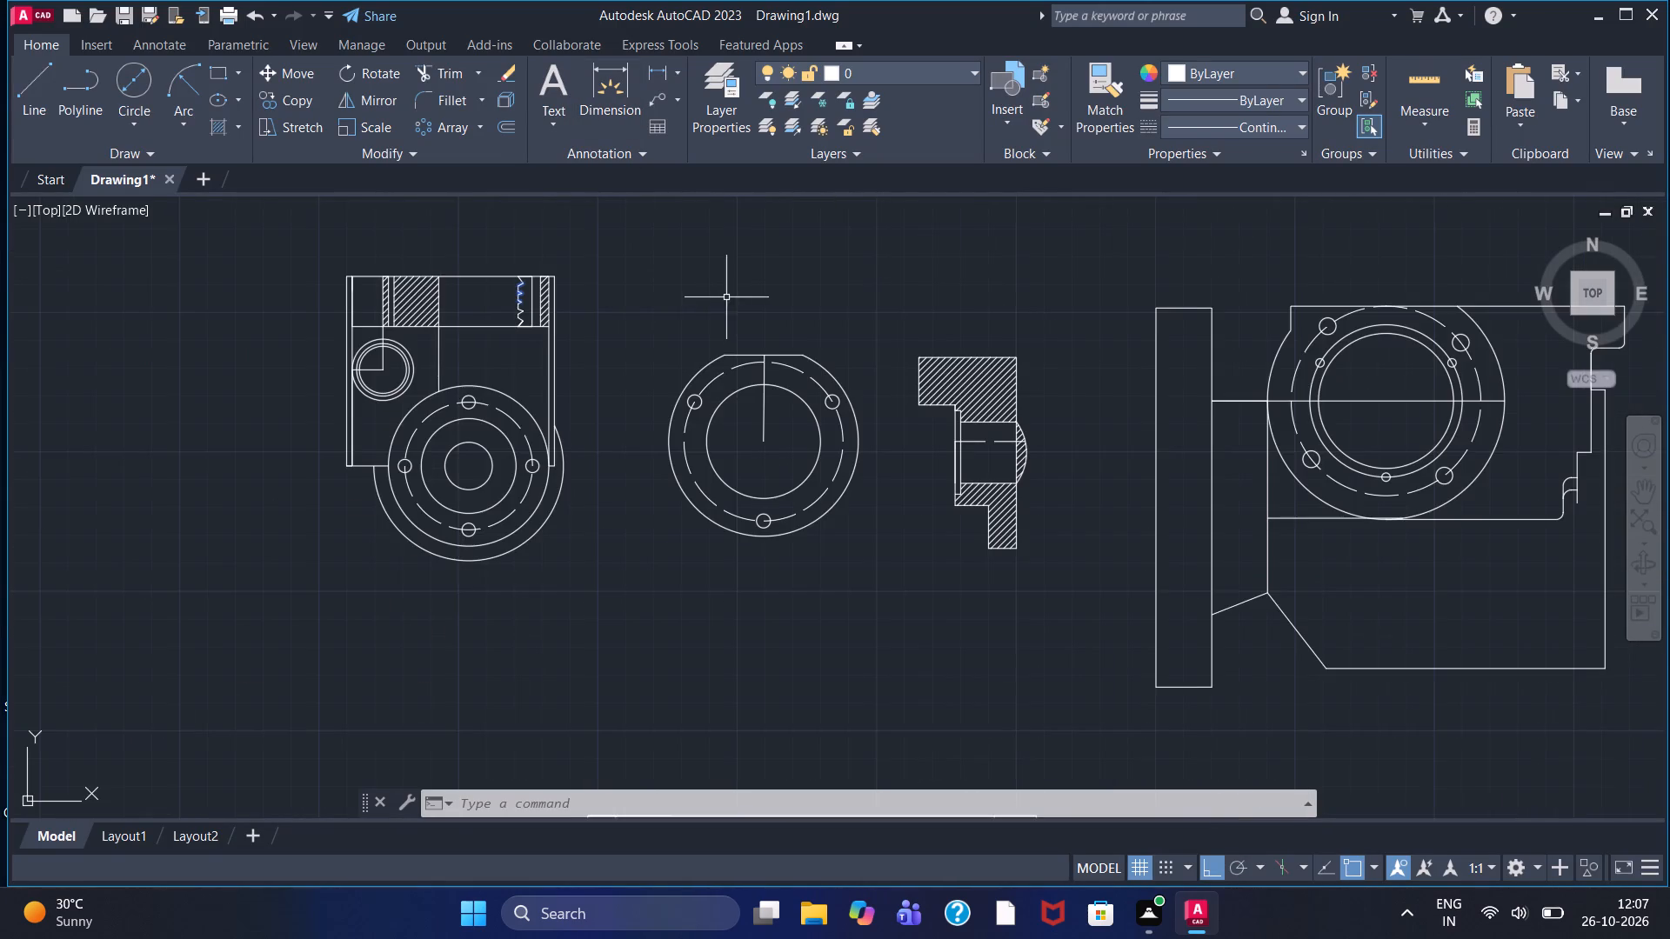
middle_click_drag(747, 304, 534, 331)
scroll(531, 330, "down", 1)
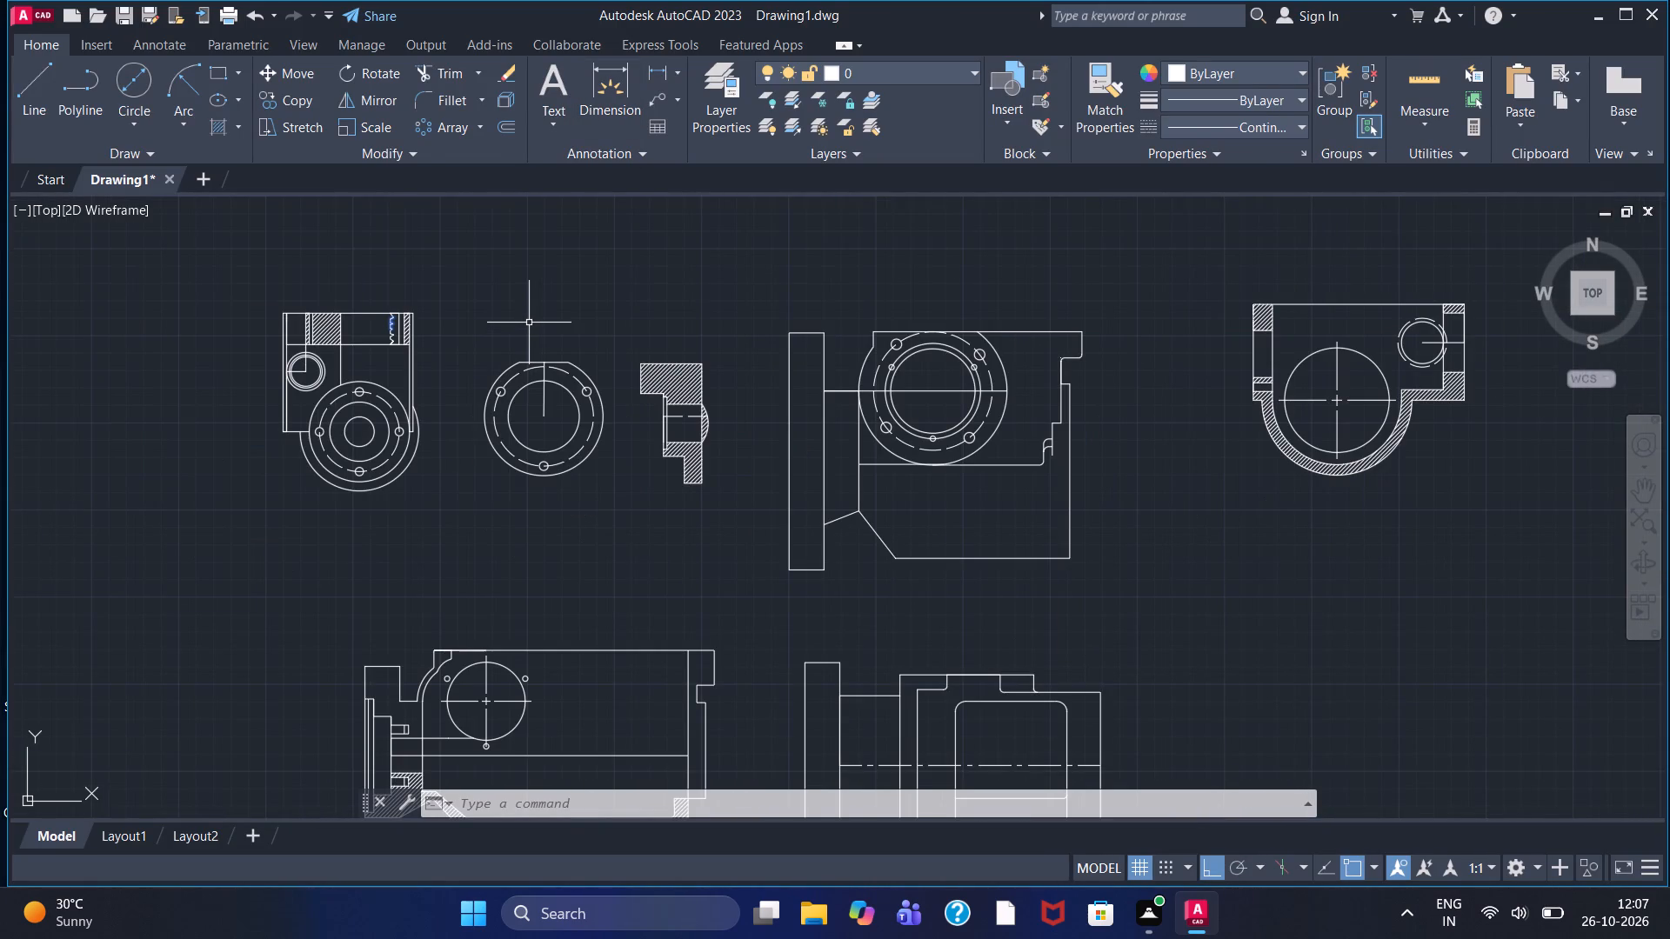
Add diameter dimensions to the round flange's outermost arc, the full circle inside it and the dashed bolt circle.
left_click(674, 70)
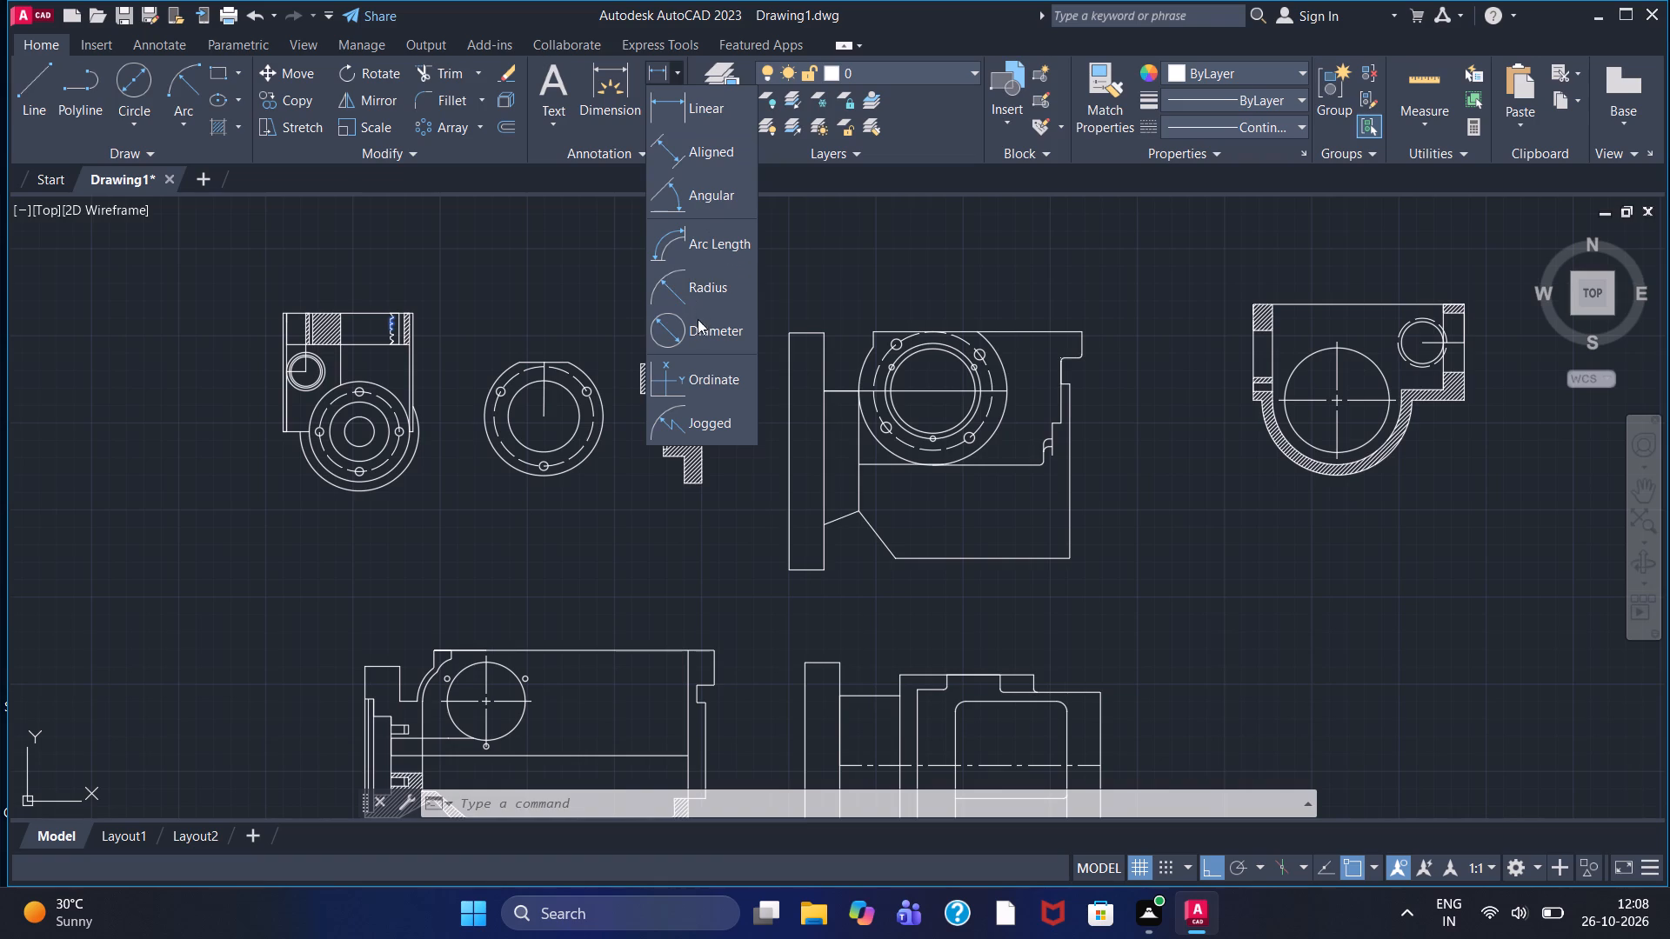
left_click(698, 326)
scroll(323, 476, "up", 2)
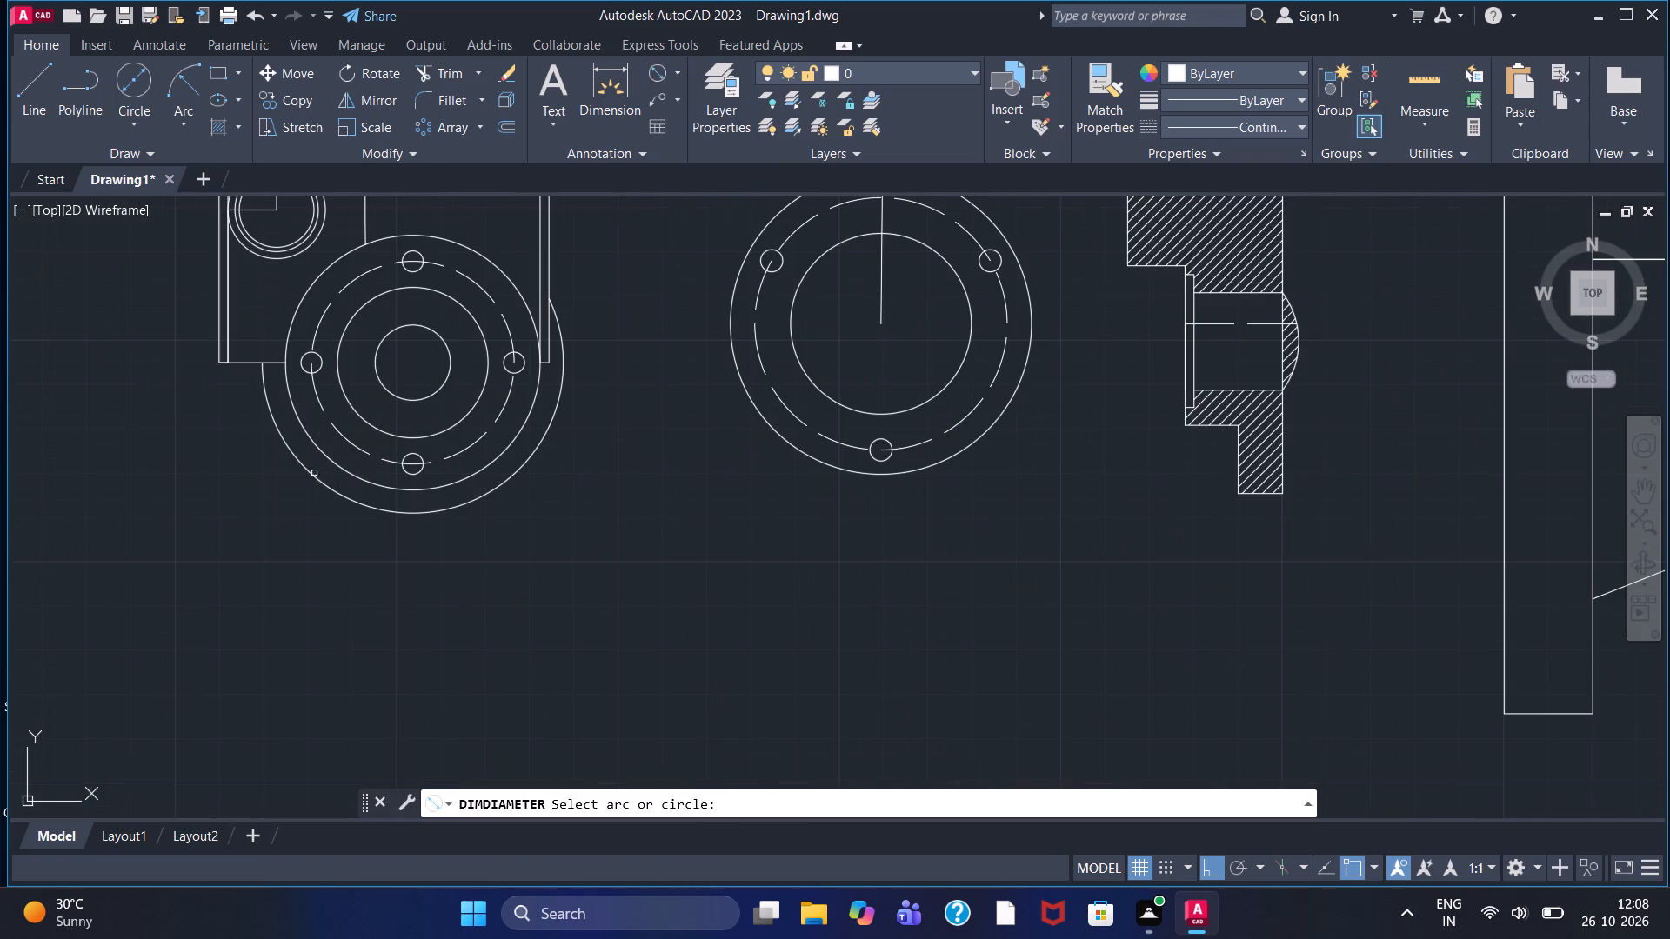
left_click(290, 450)
left_click(216, 470)
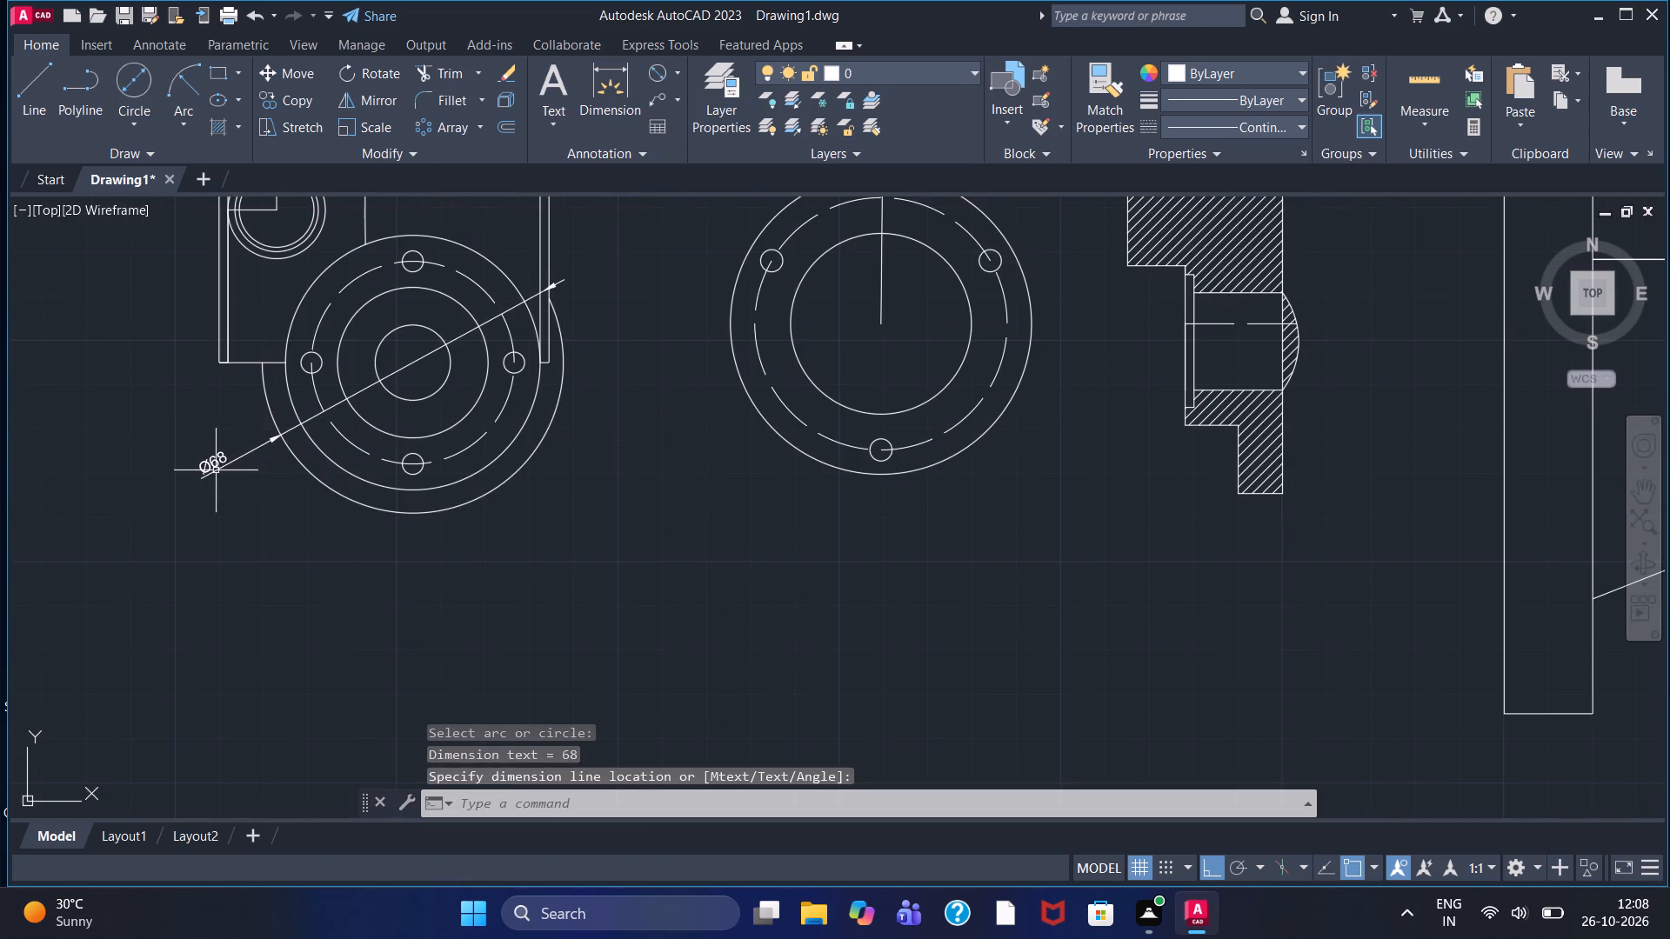
right_click(283, 462)
left_click(407, 43)
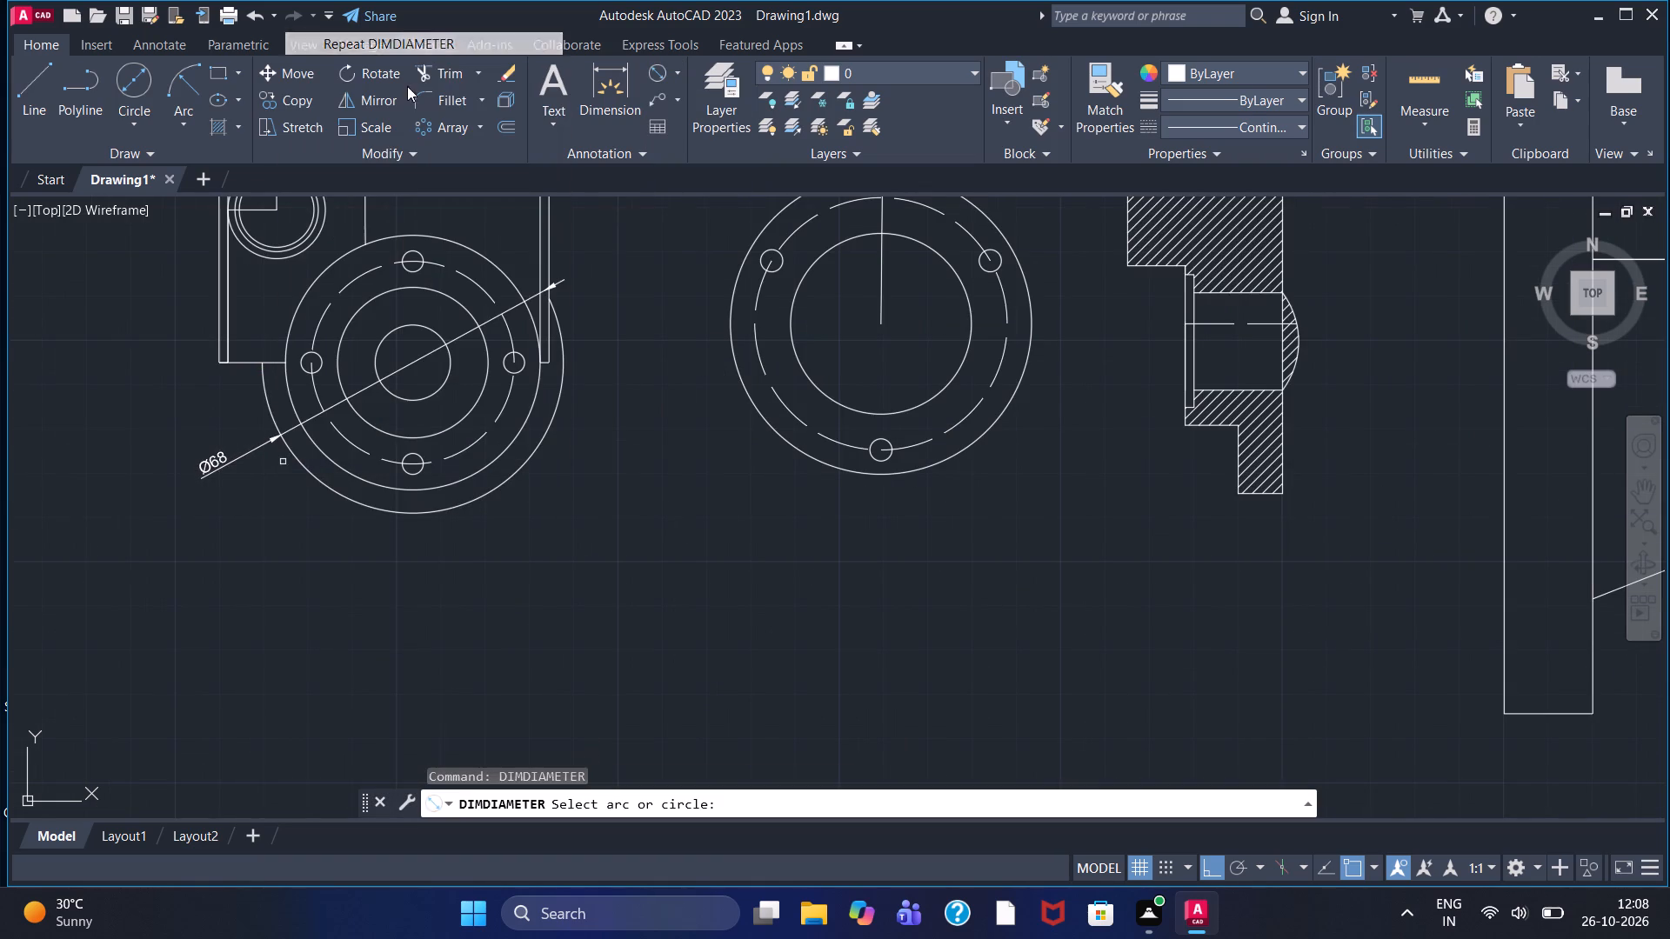
left_click(350, 473)
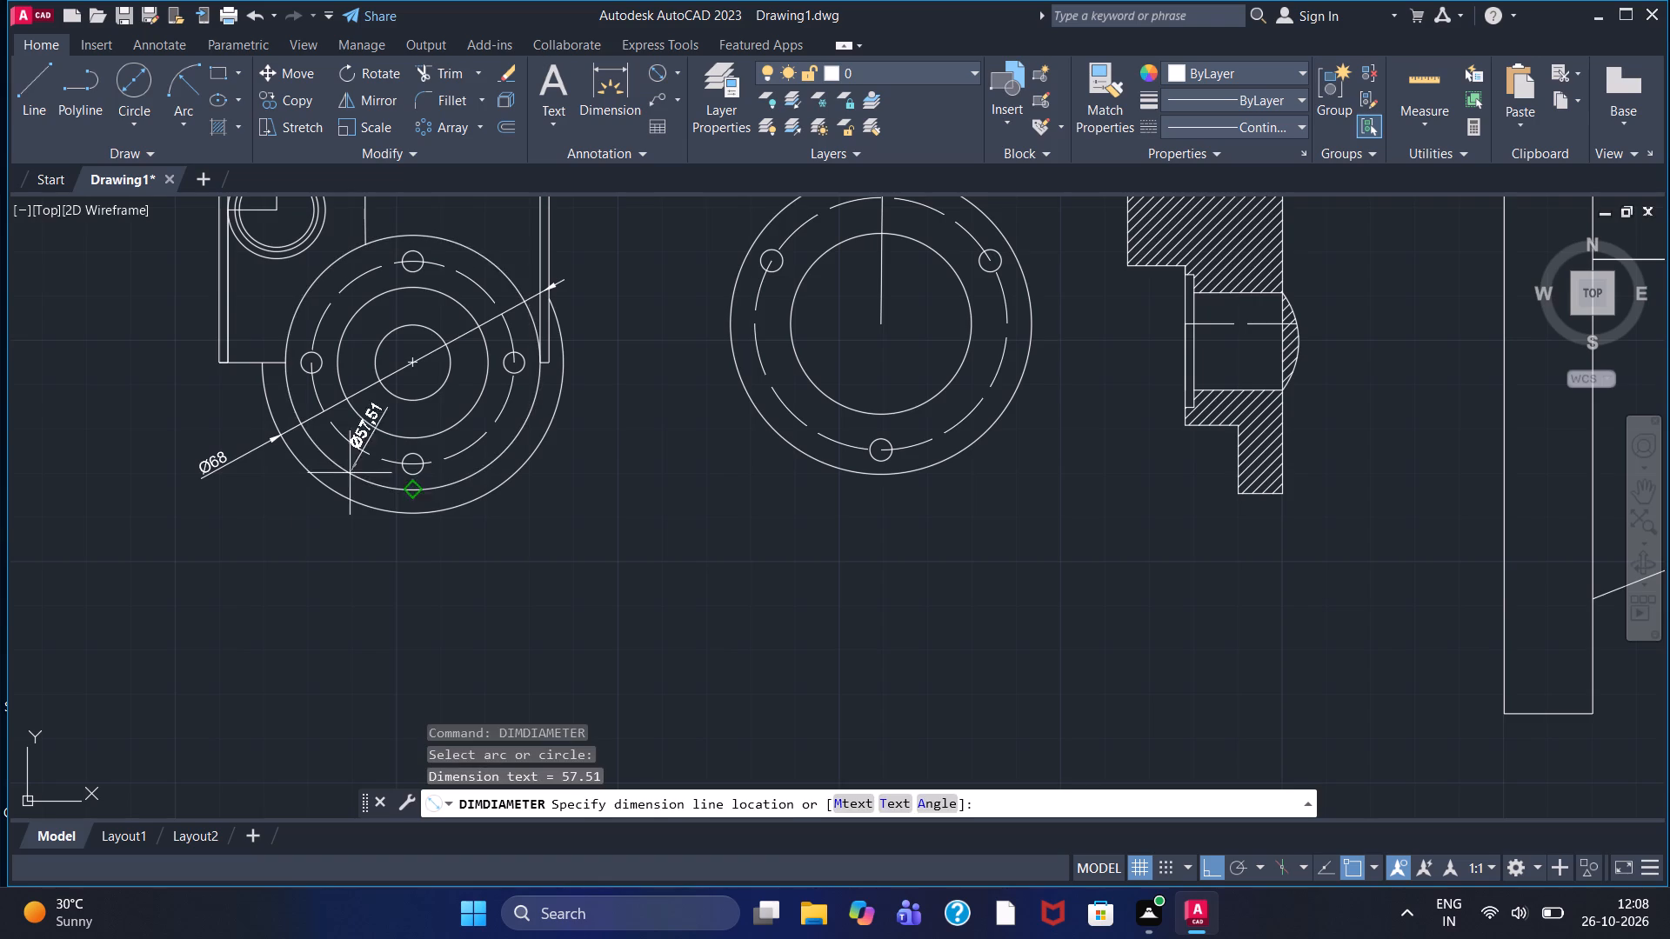
left_click(239, 515)
right_click(236, 515)
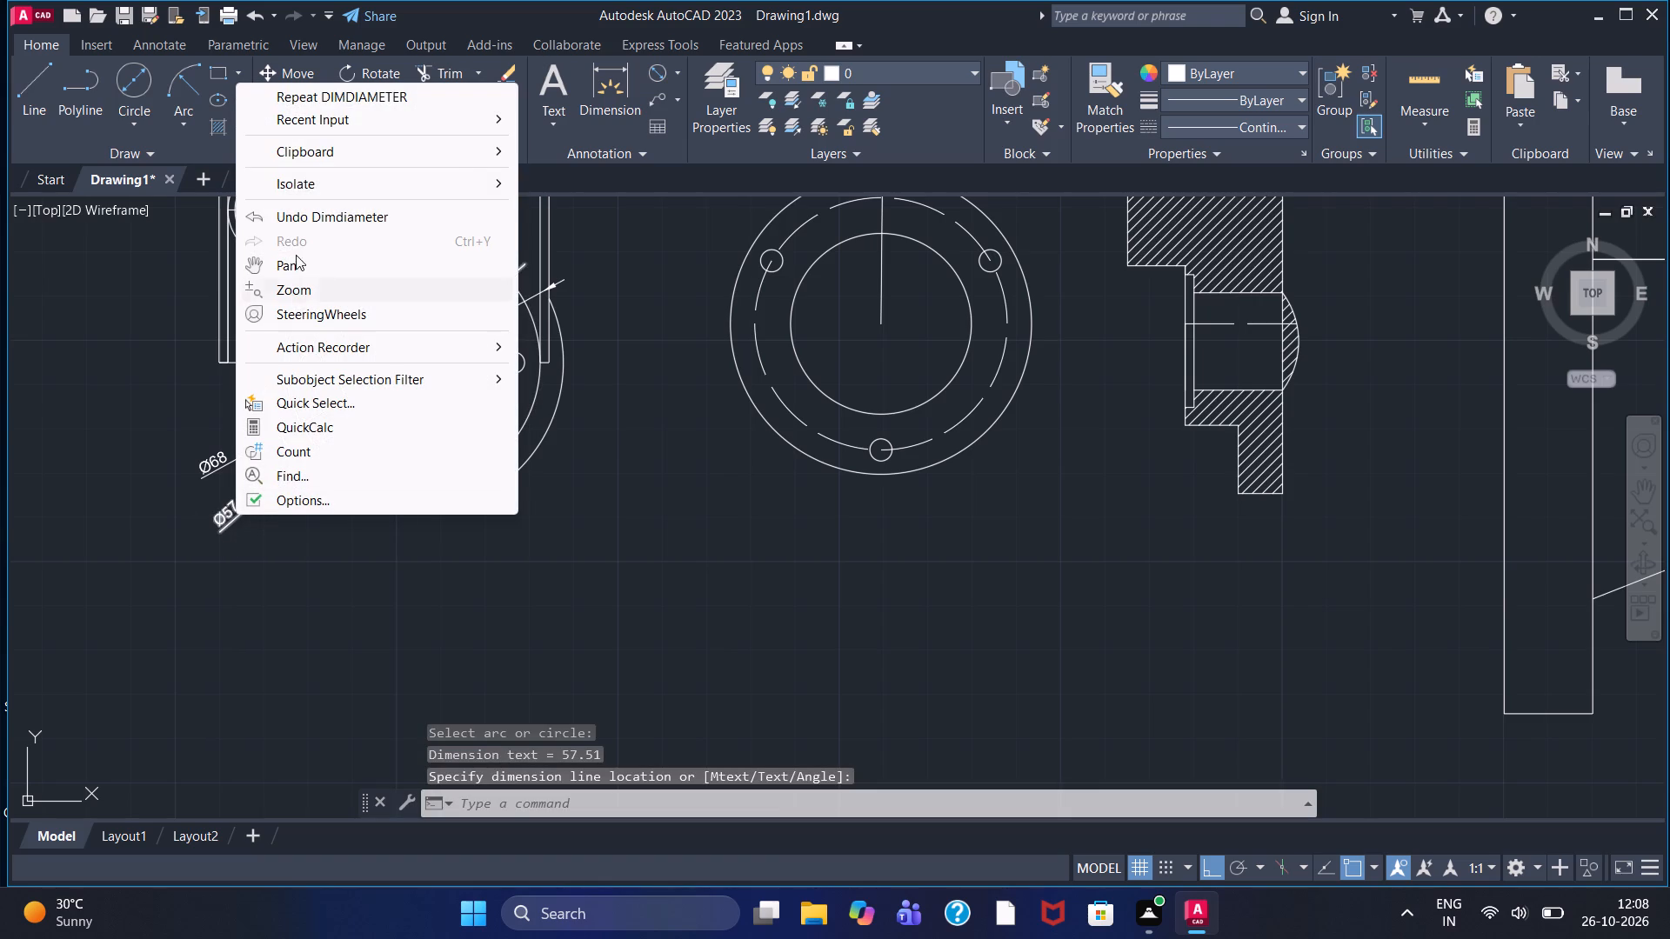
left_click(367, 98)
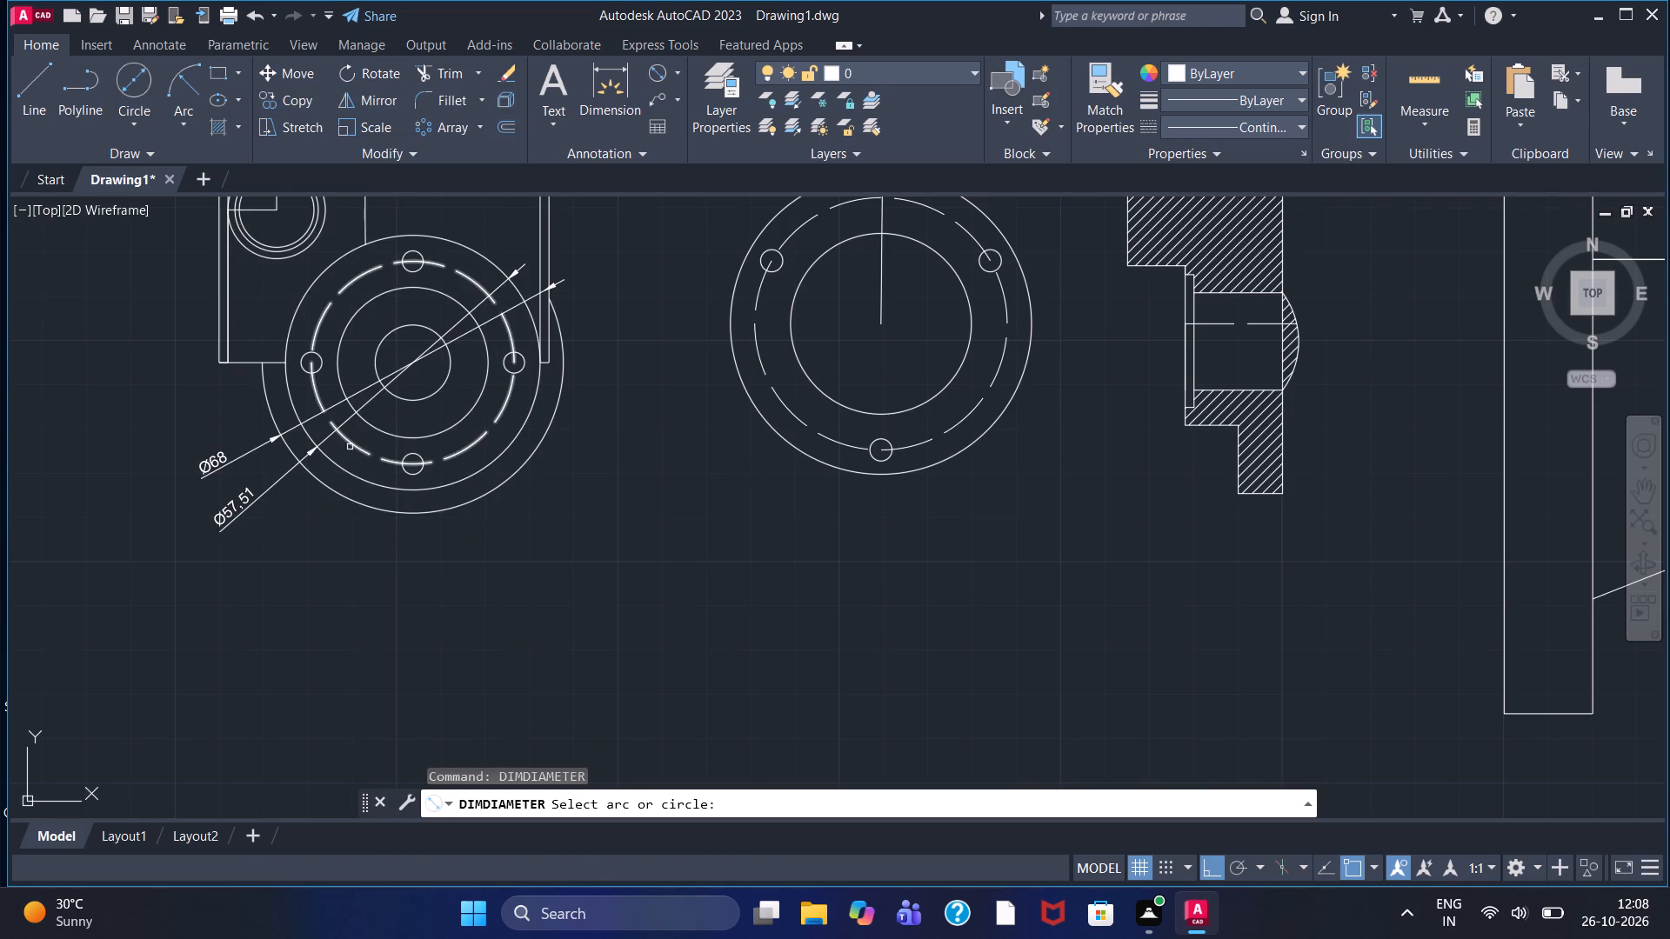
left_click(354, 449)
left_click(266, 549)
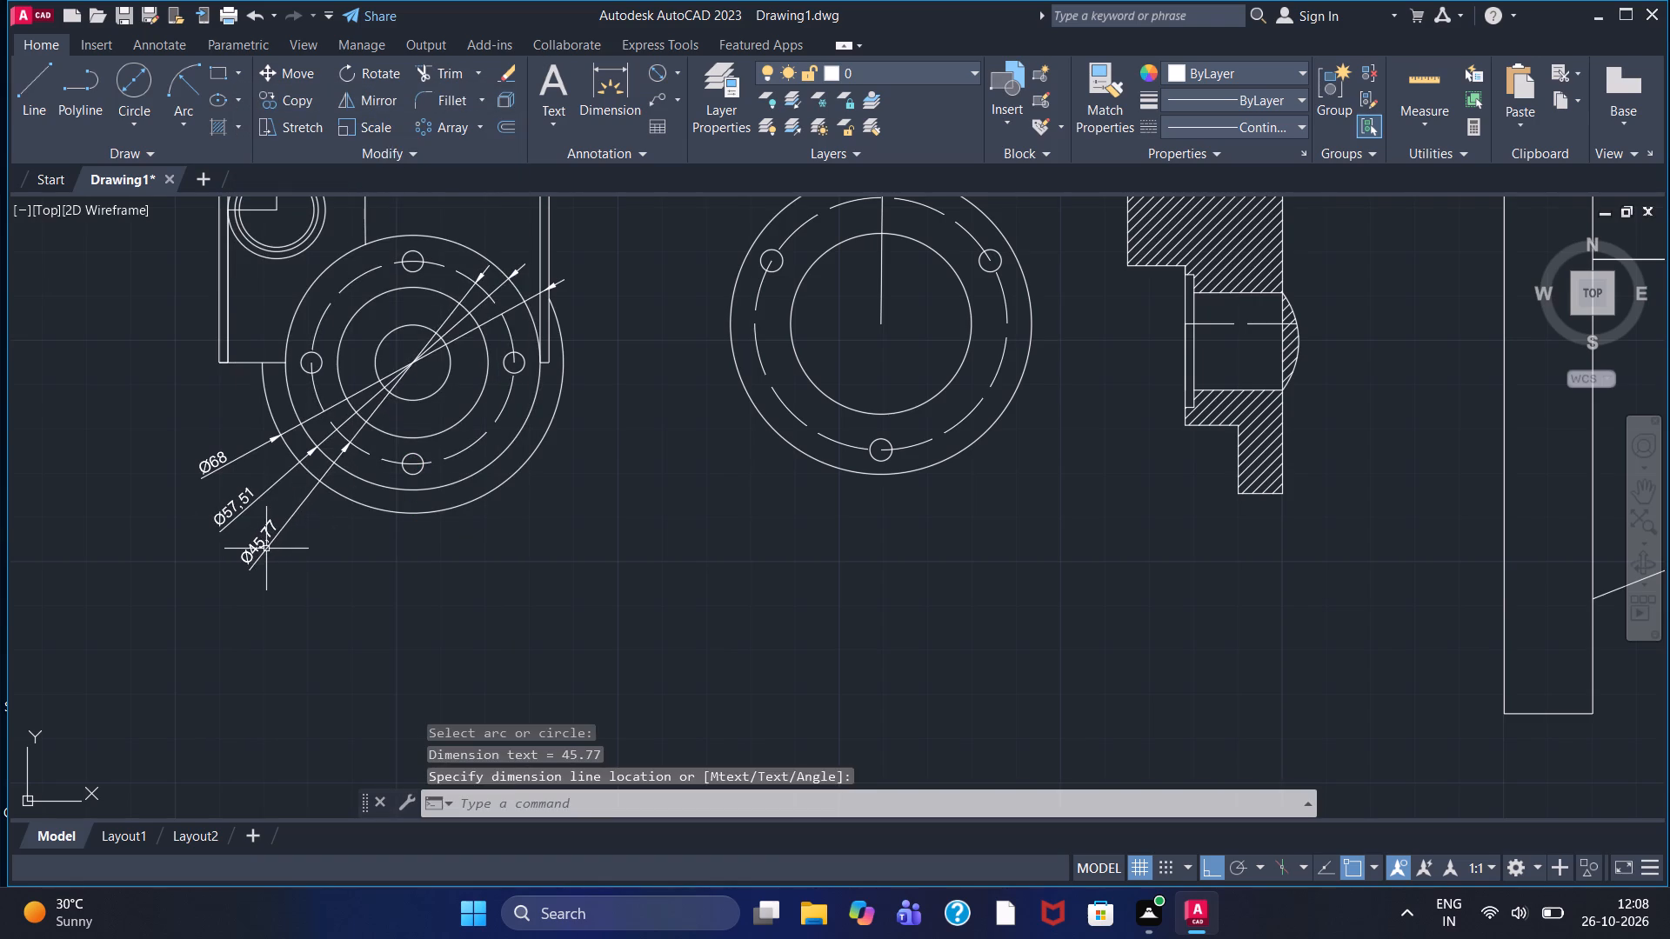
Add diameter dimensions to the flange's two inner concentric circles and its upper bolt hole.
right_click(429, 415)
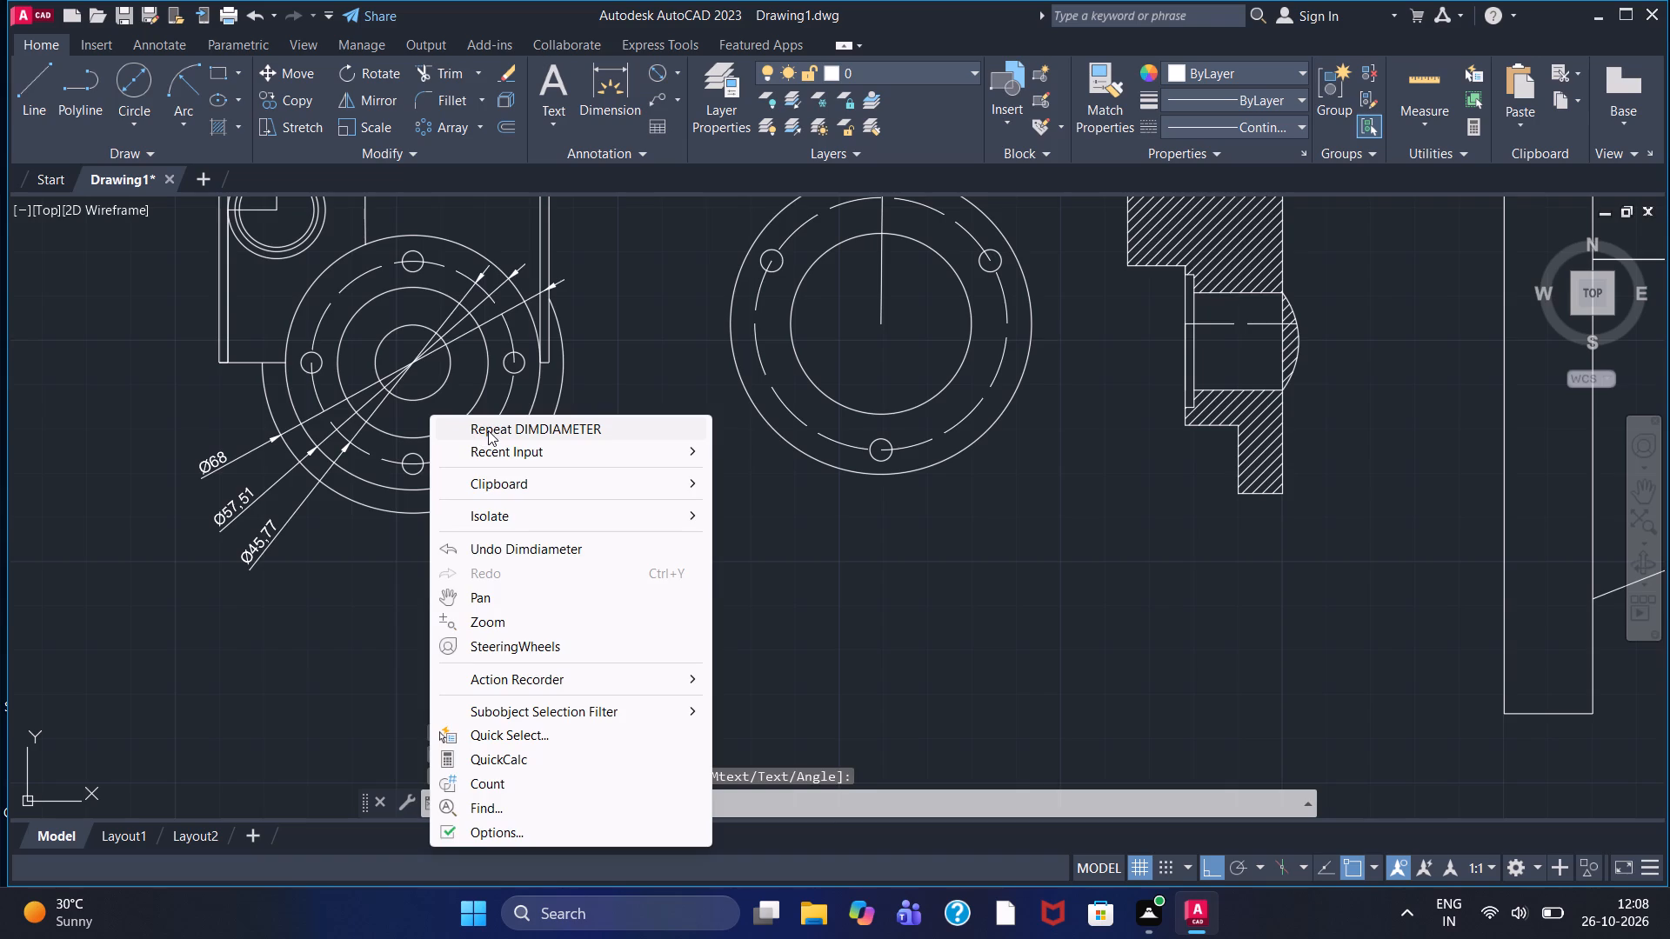
left_click(488, 430)
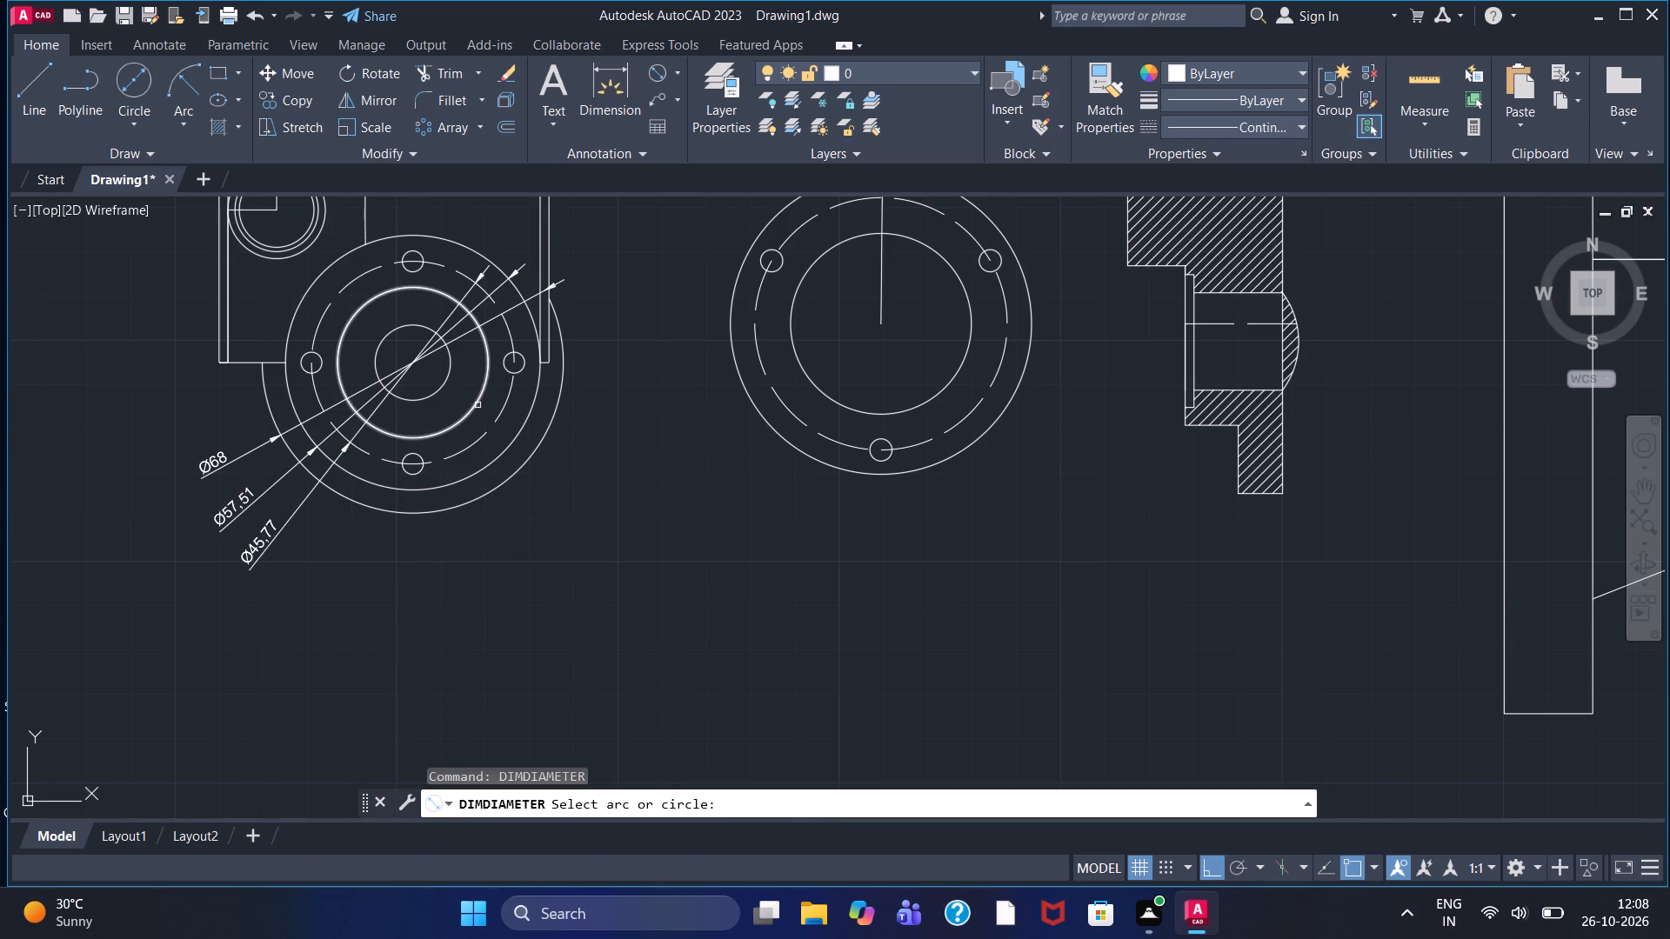
left_click(478, 405)
left_click(520, 219)
right_click(520, 219)
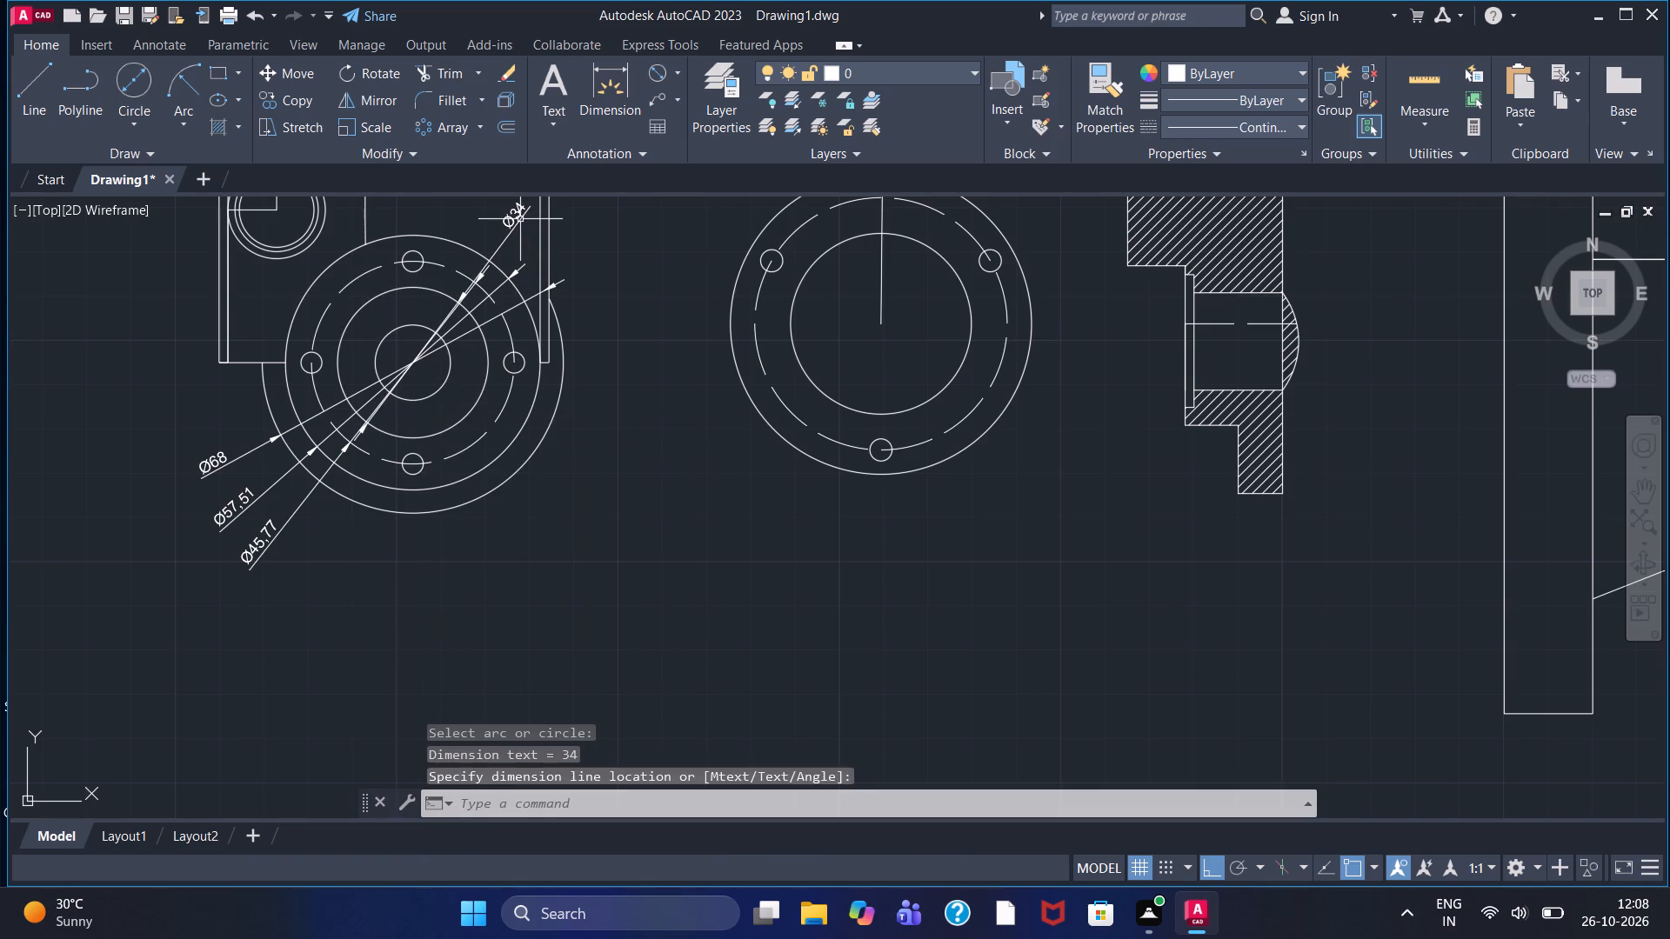
left_click(558, 233)
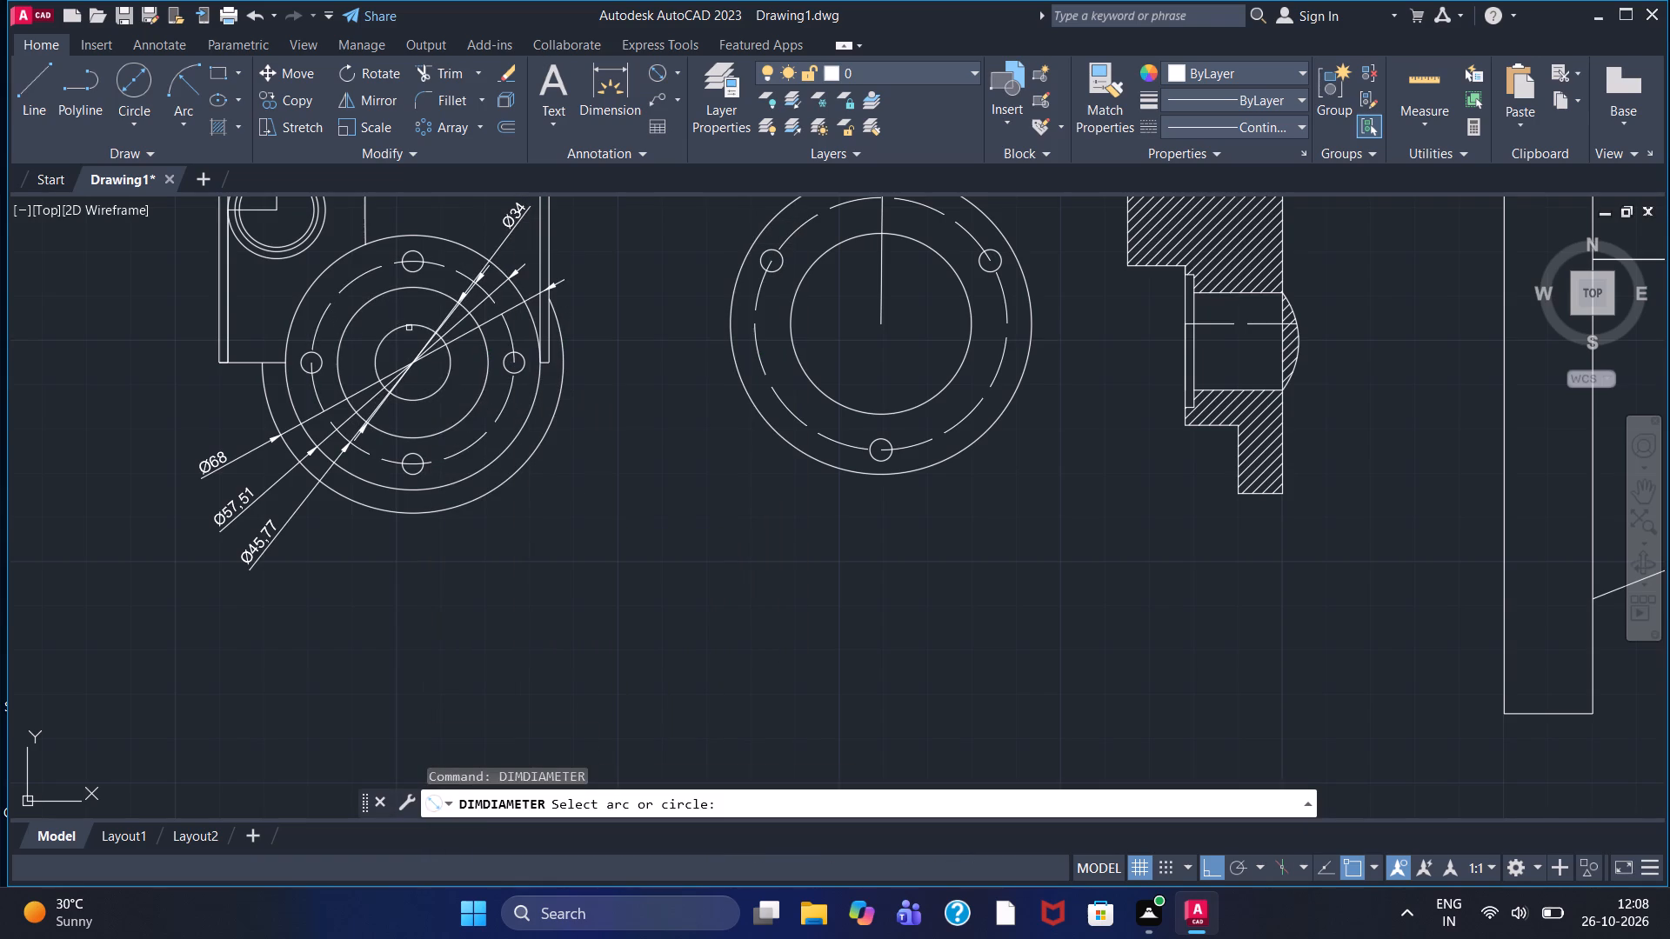
left_click(409, 328)
left_click(471, 225)
right_click(471, 224)
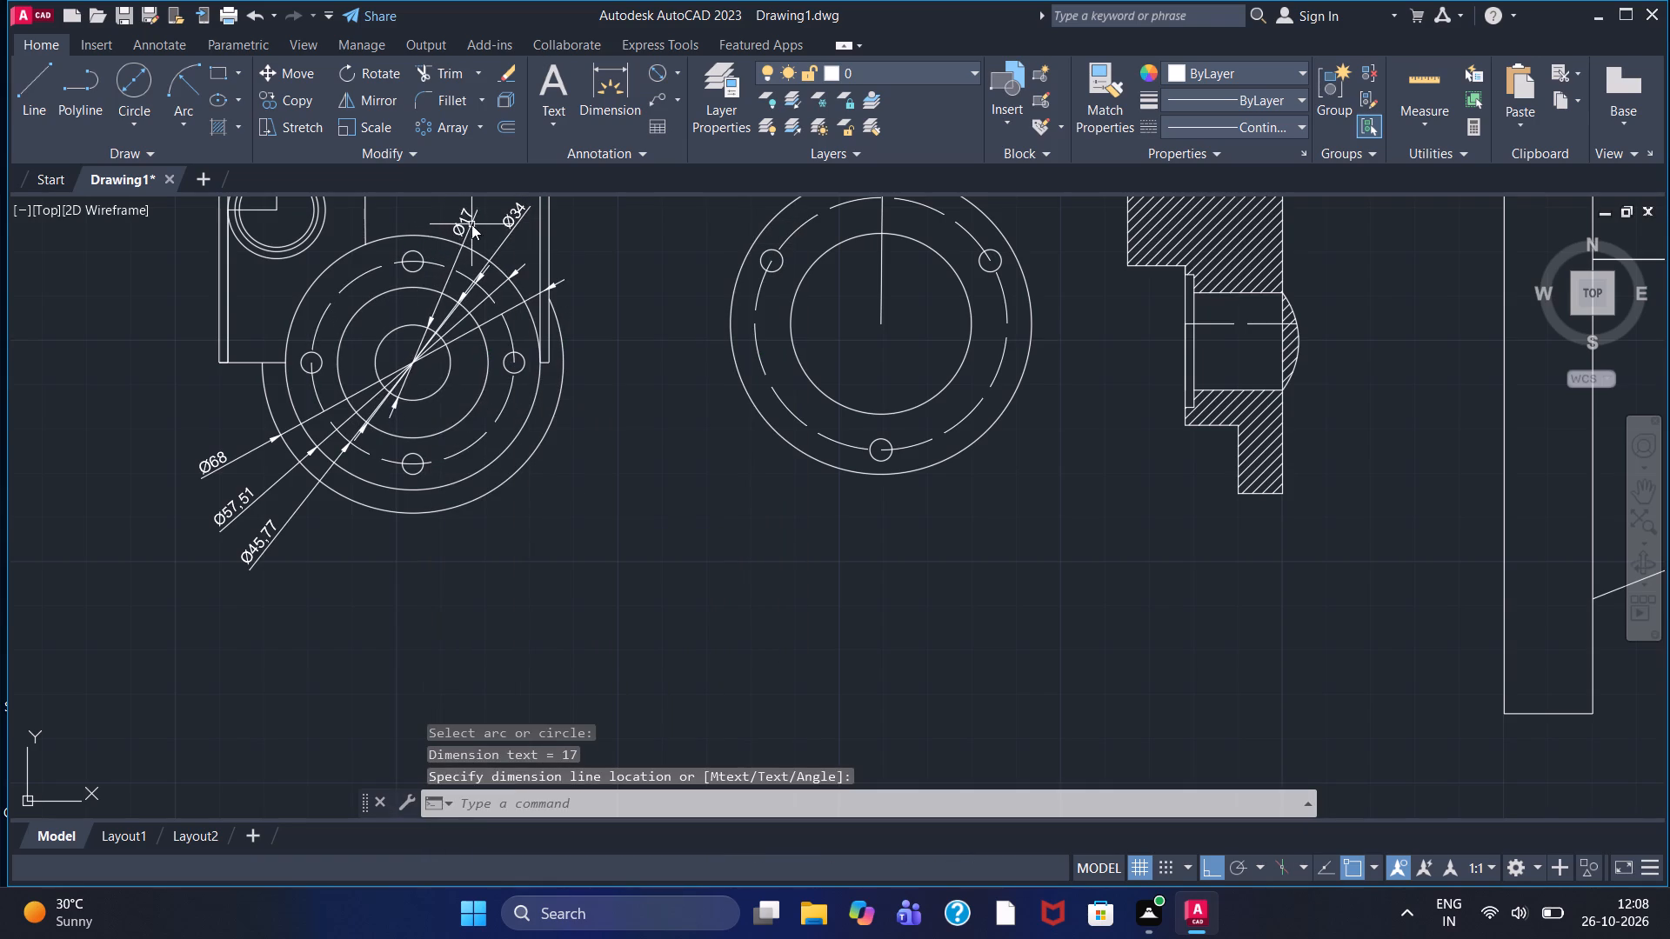
left_click(518, 236)
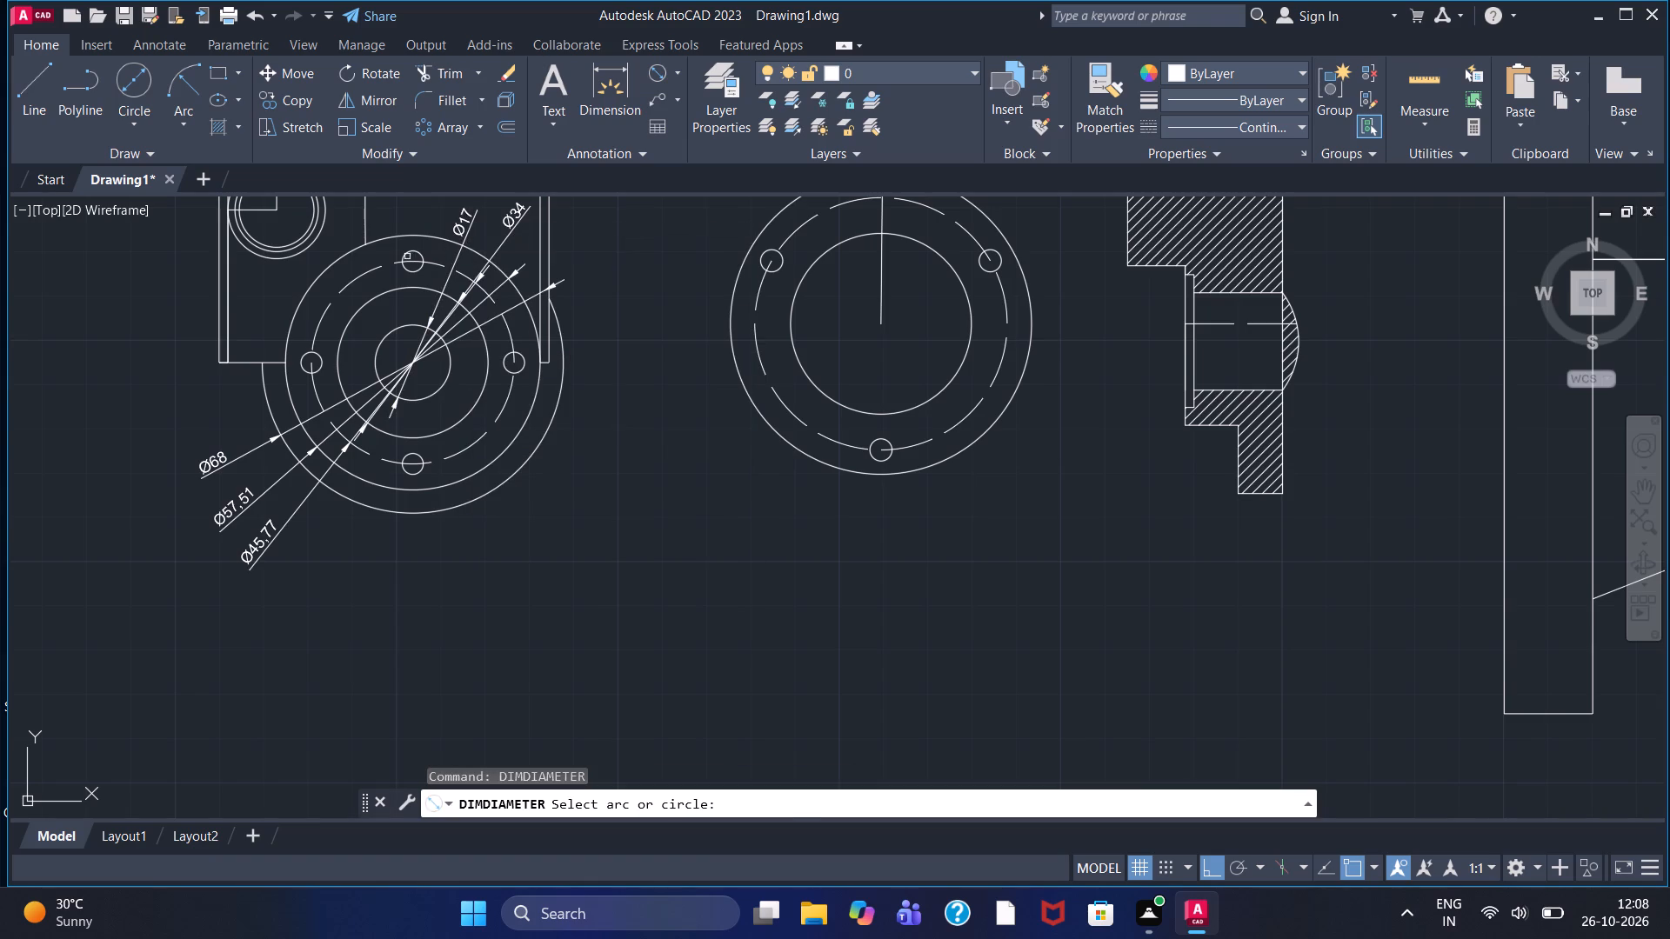
left_click(406, 255)
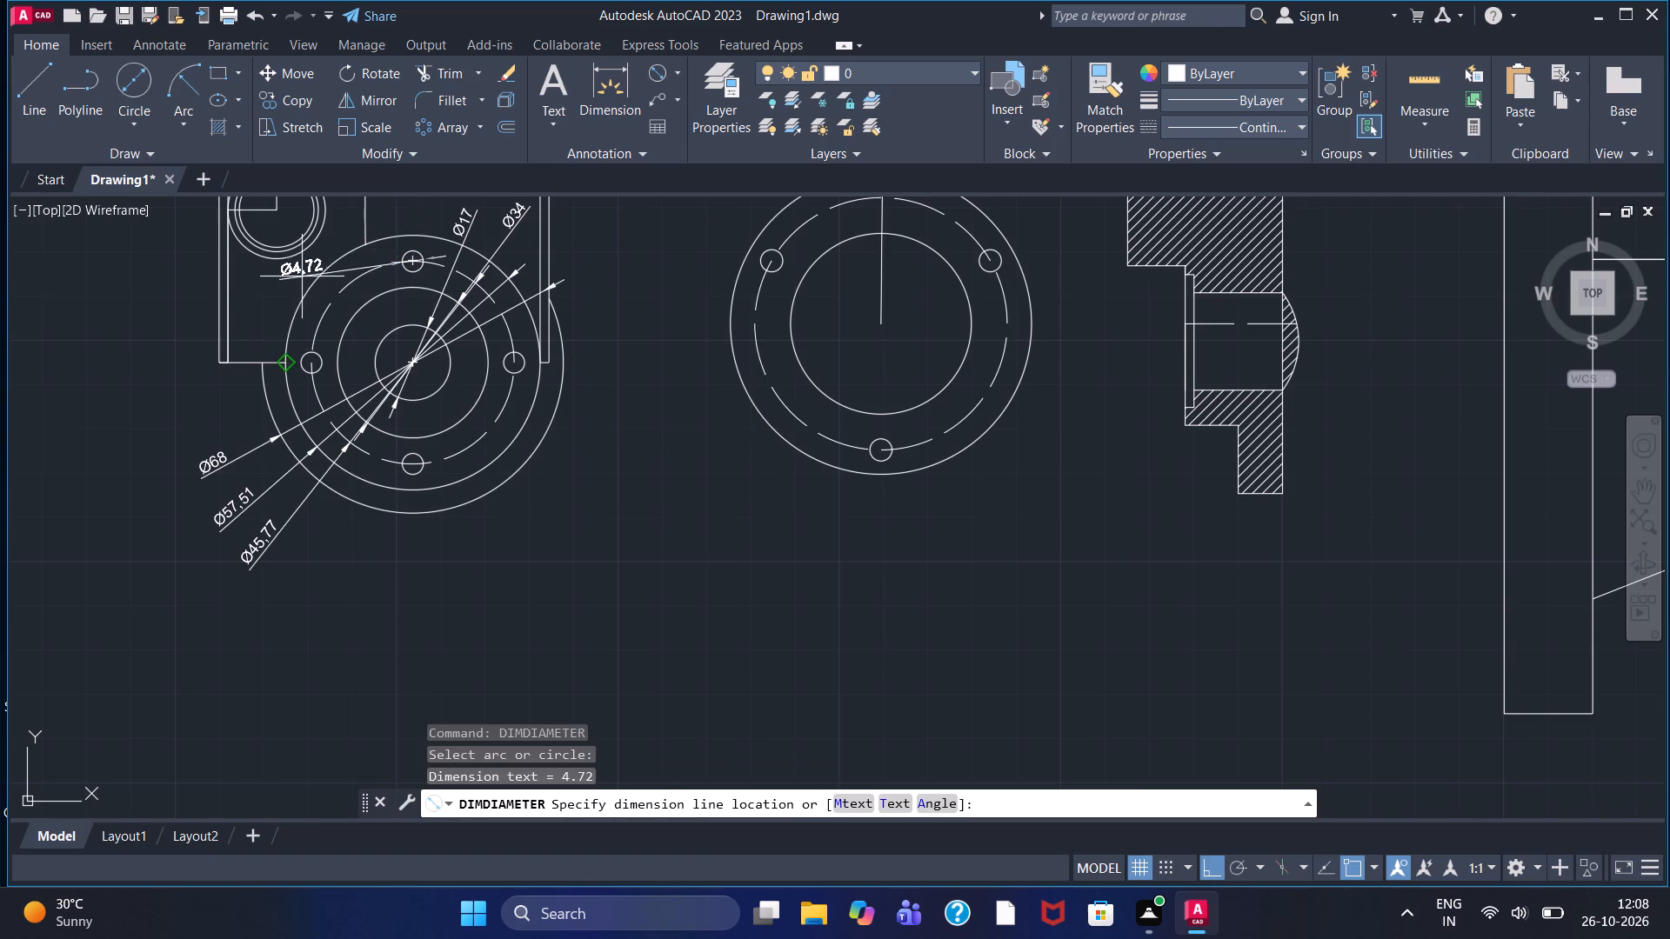
left_click(290, 285)
Add diameter dimensions to the outer, middle and inner concentric circles of the small port beside the flange.
right_click(290, 285)
left_click(340, 296)
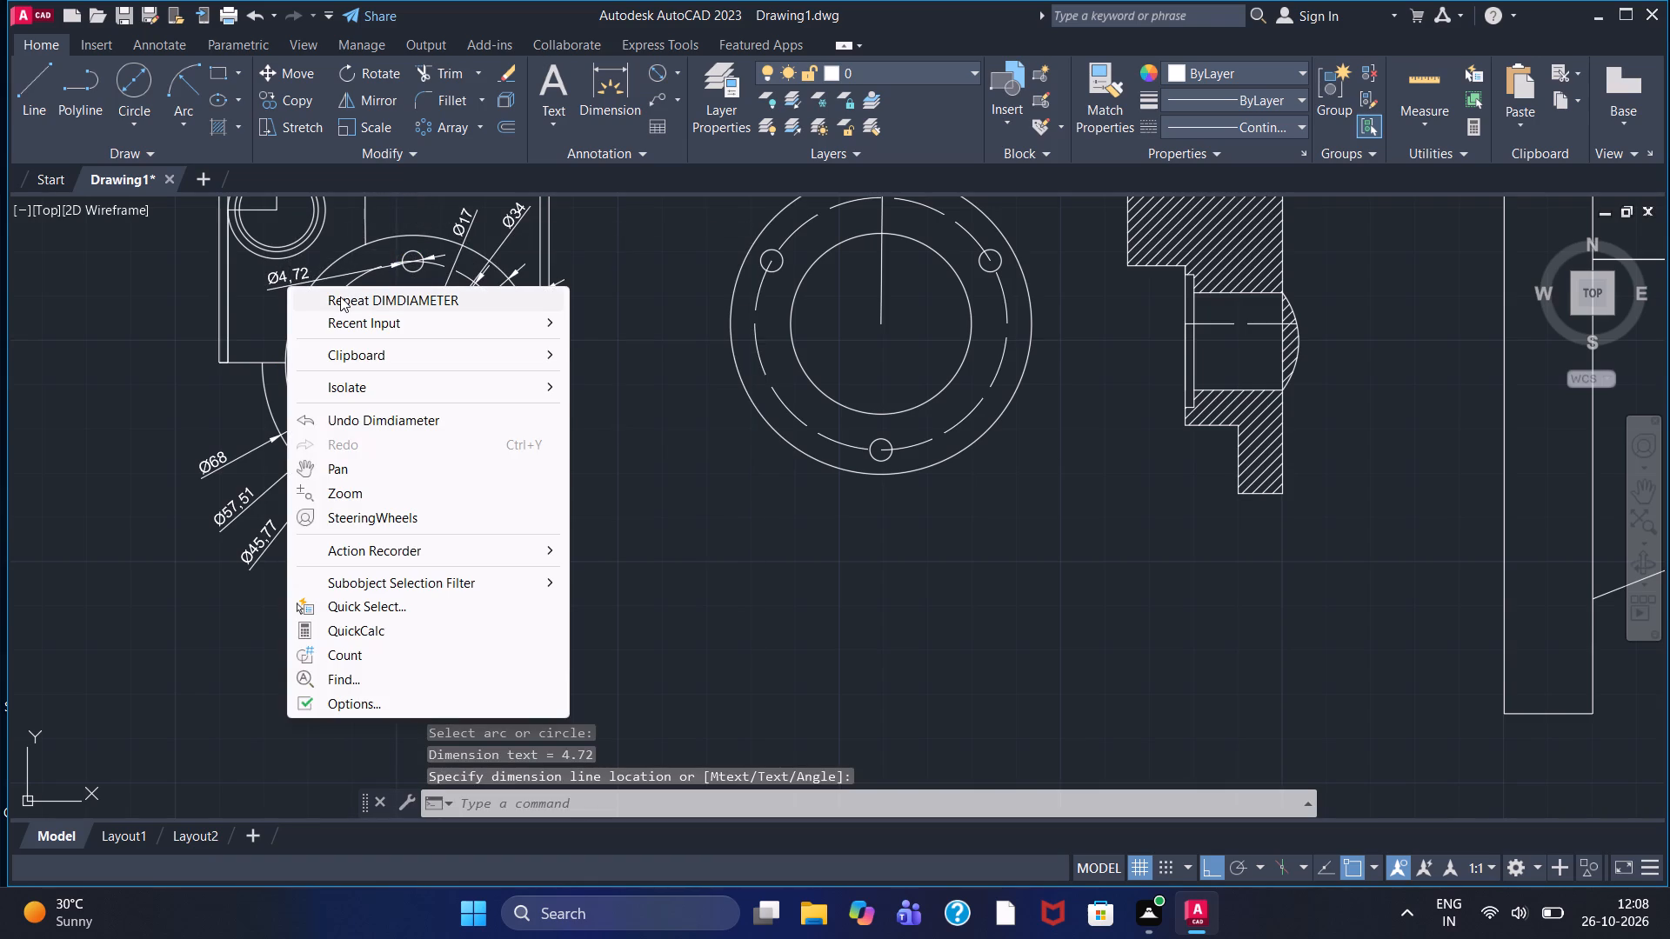
middle_click_drag(317, 249, 228, 473)
scroll(215, 421, "up", 2)
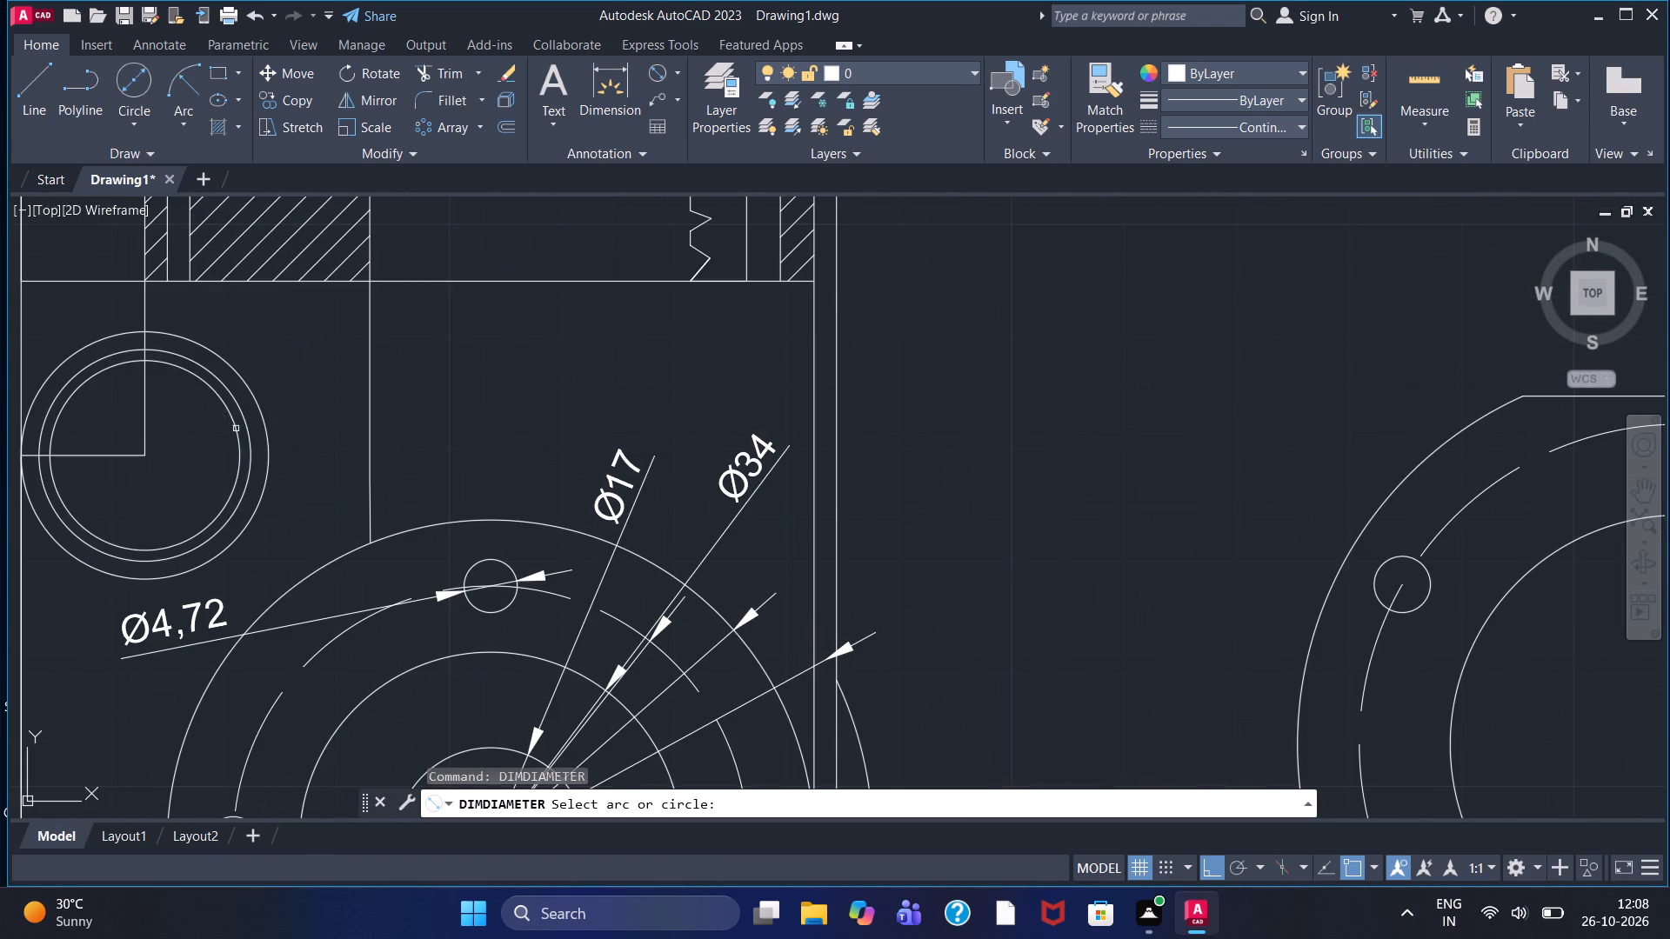
left_click(271, 441)
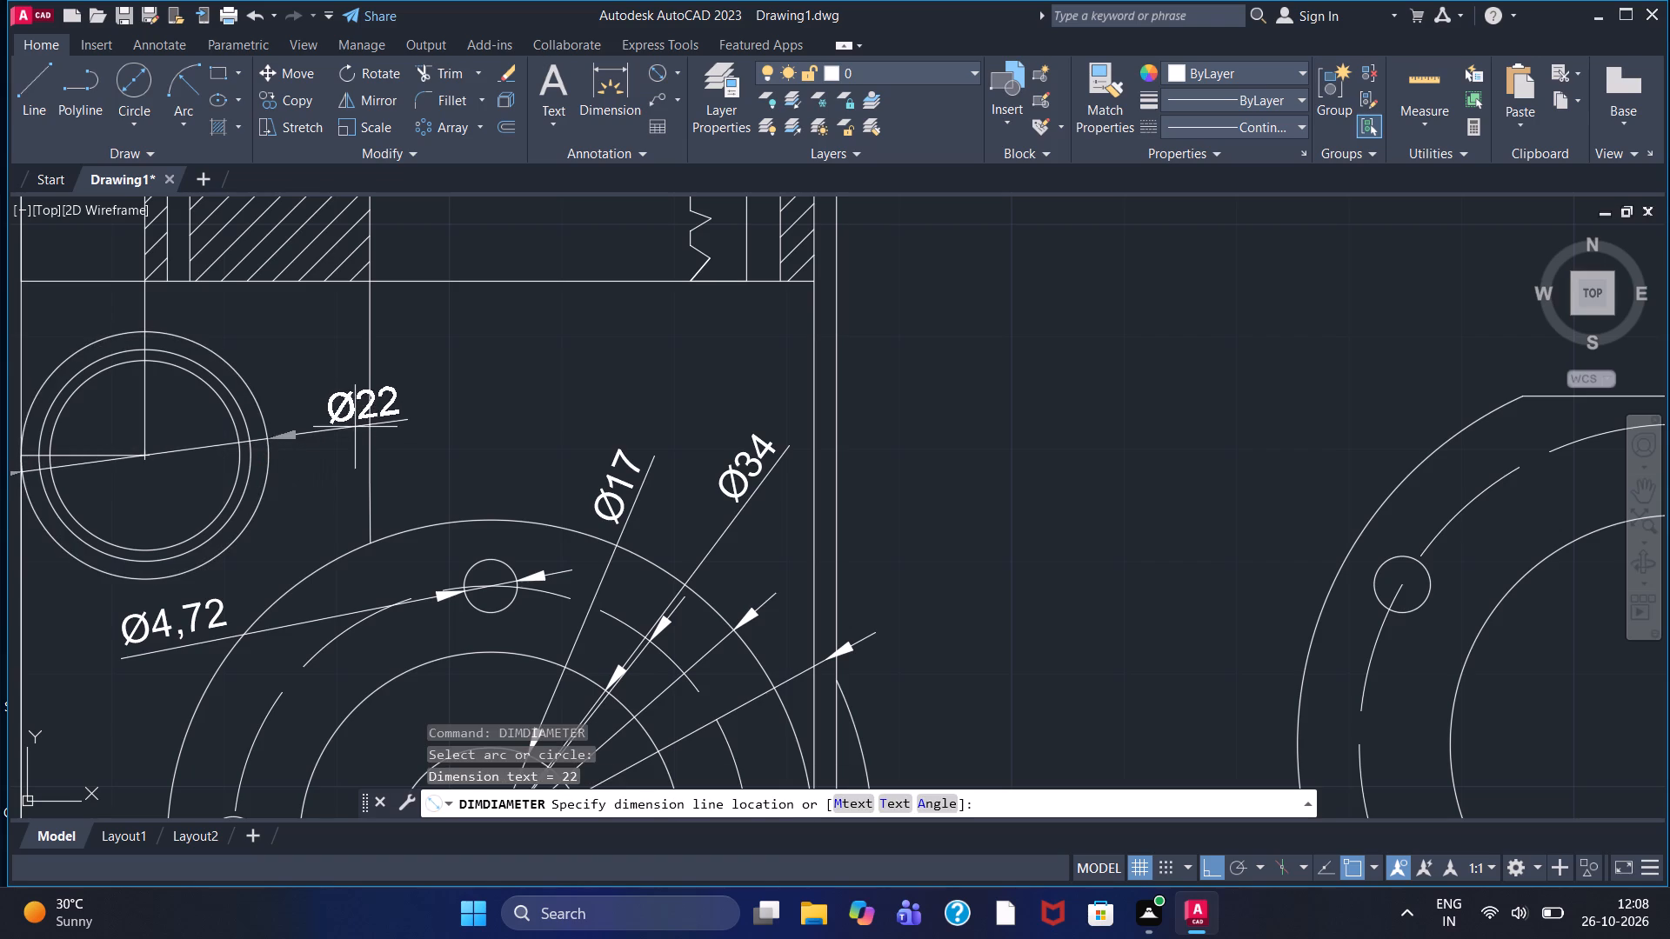
left_click(355, 427)
right_click_drag(355, 427, 355, 415)
left_click(393, 428)
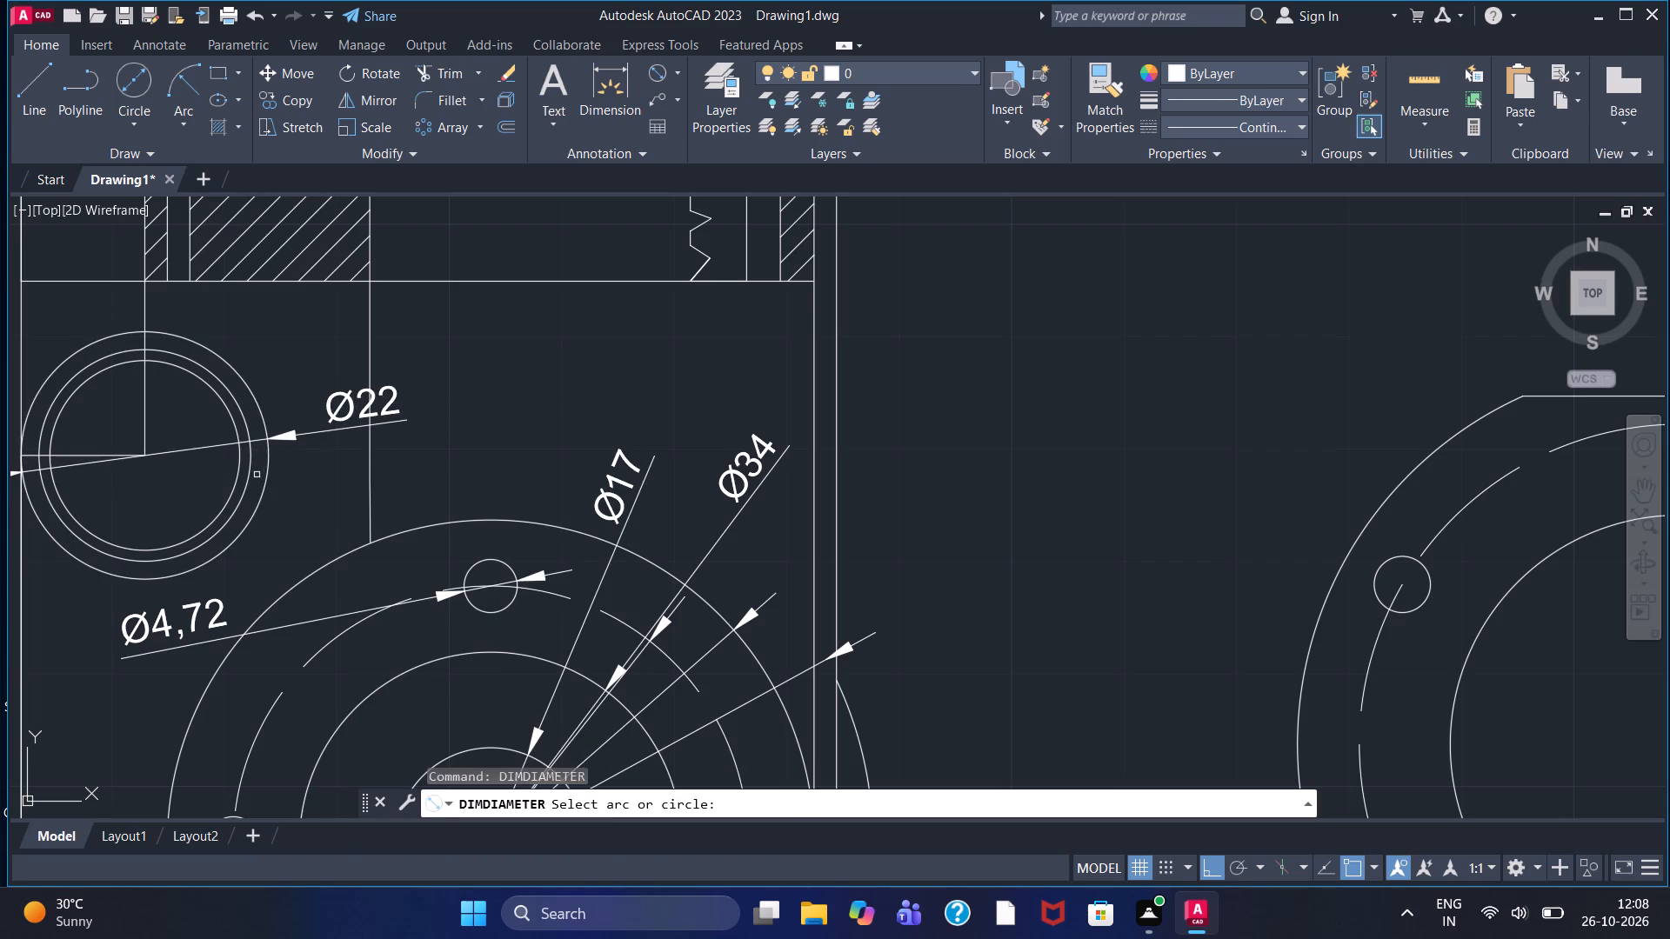
left_click(247, 480)
left_click(369, 484)
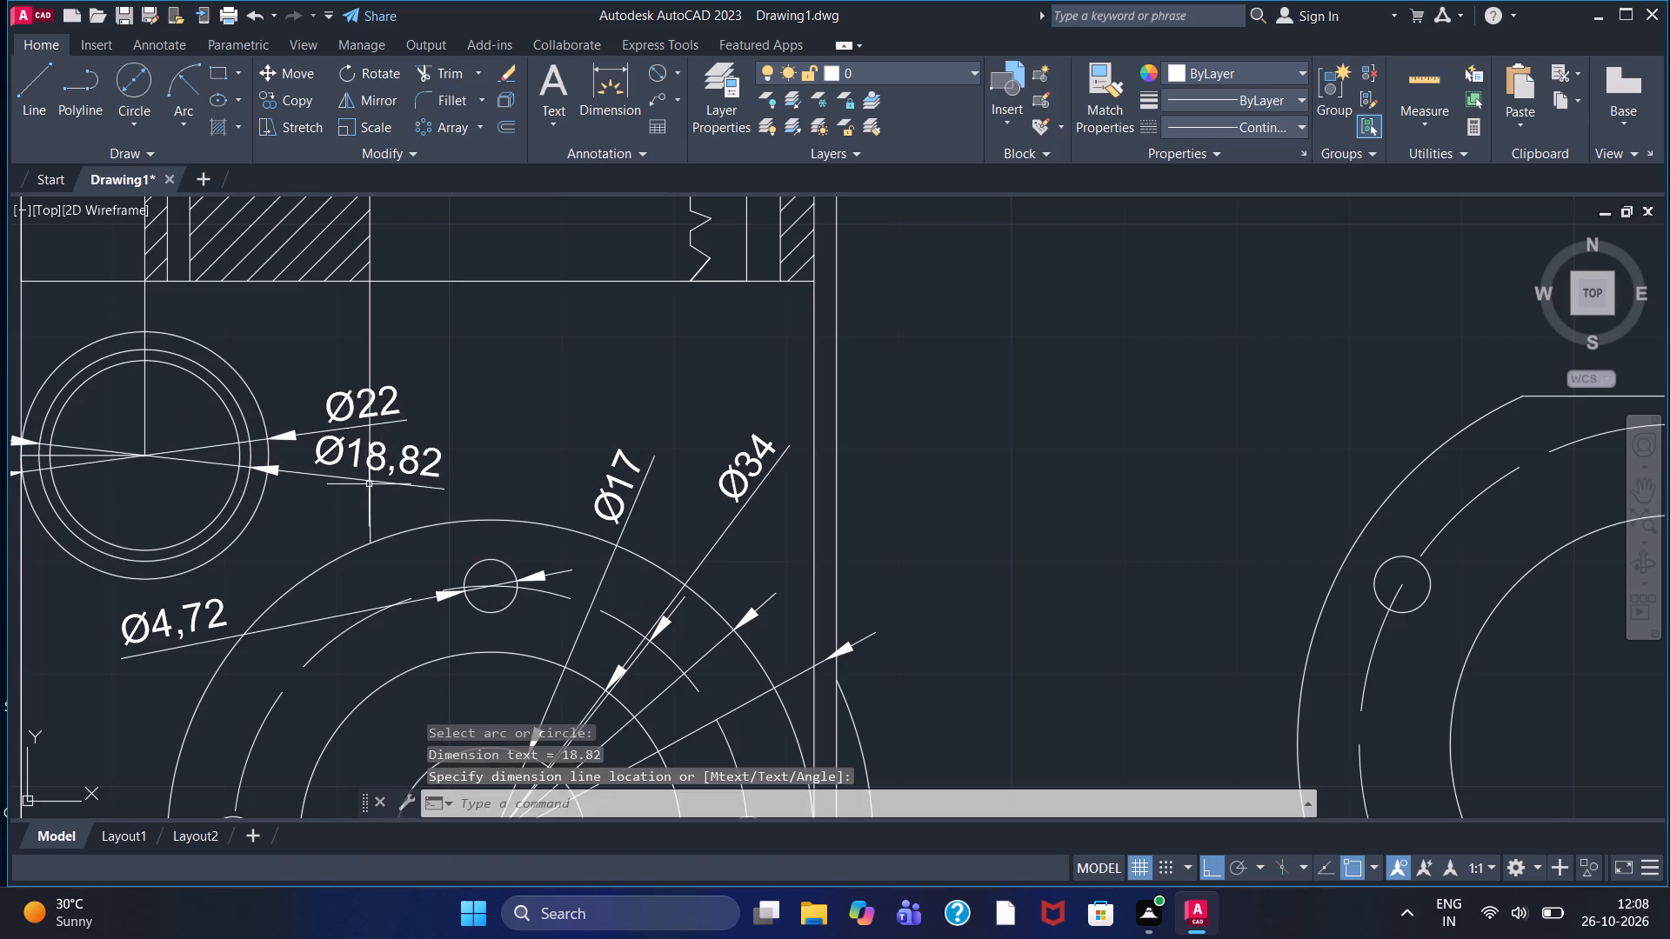
right_click(369, 484)
left_click(455, 62)
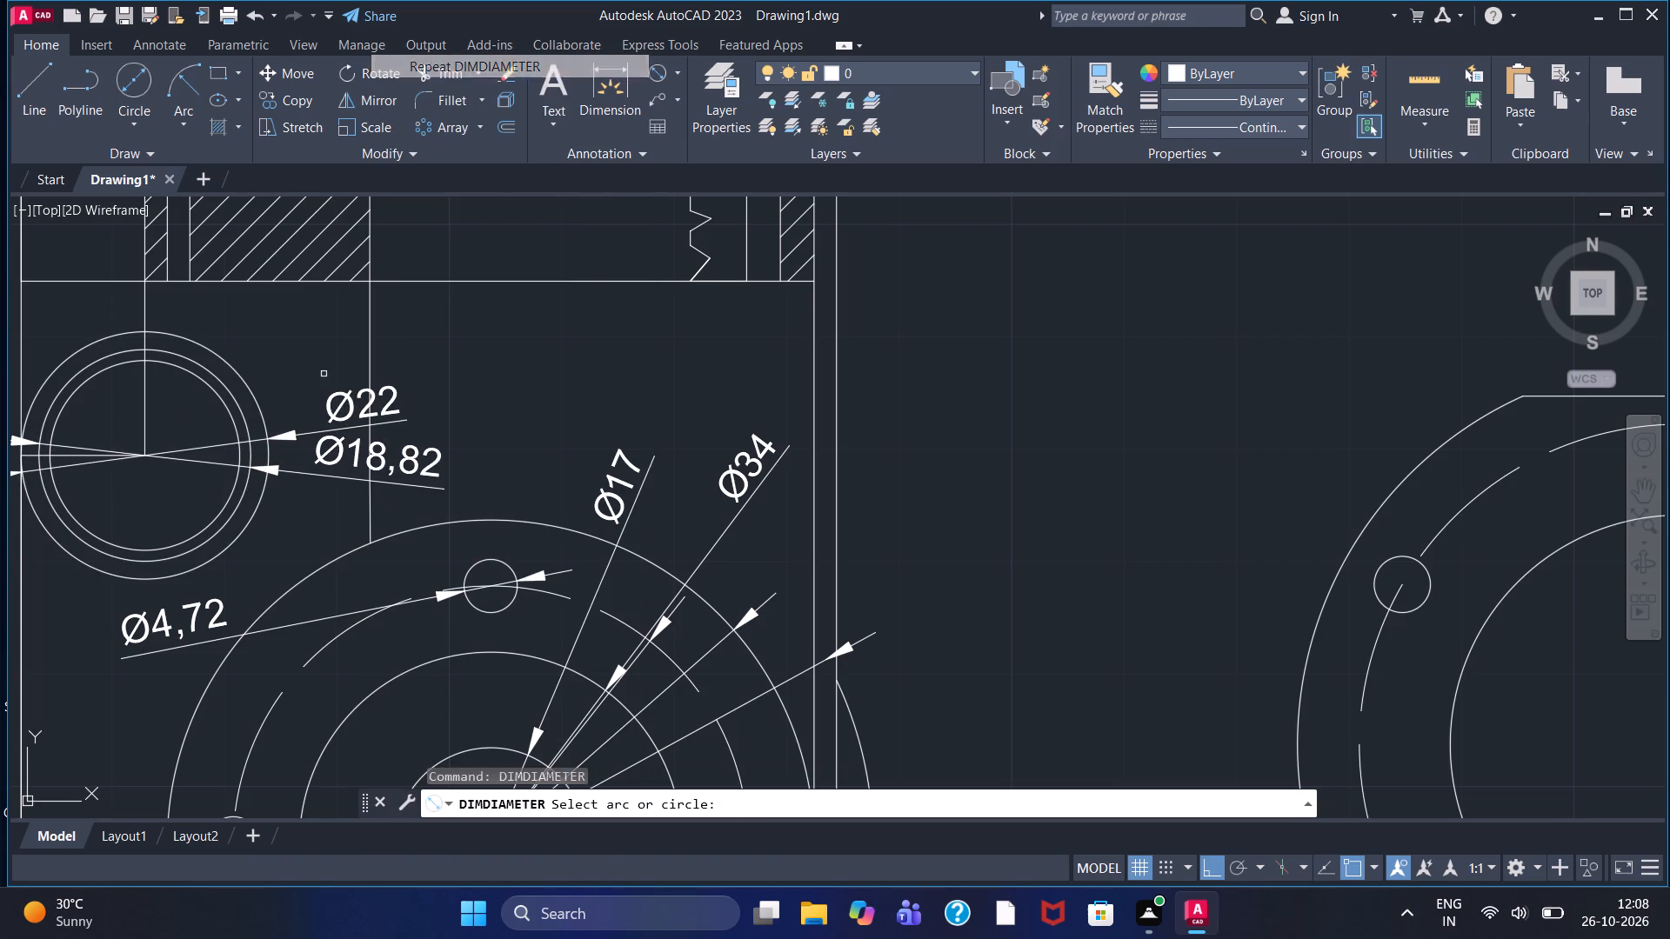
left_click(228, 408)
left_click(298, 376)
Add linear dimensions to the overall height and overall width of the housing view with the flange and port.
scroll(275, 381, "down", 1)
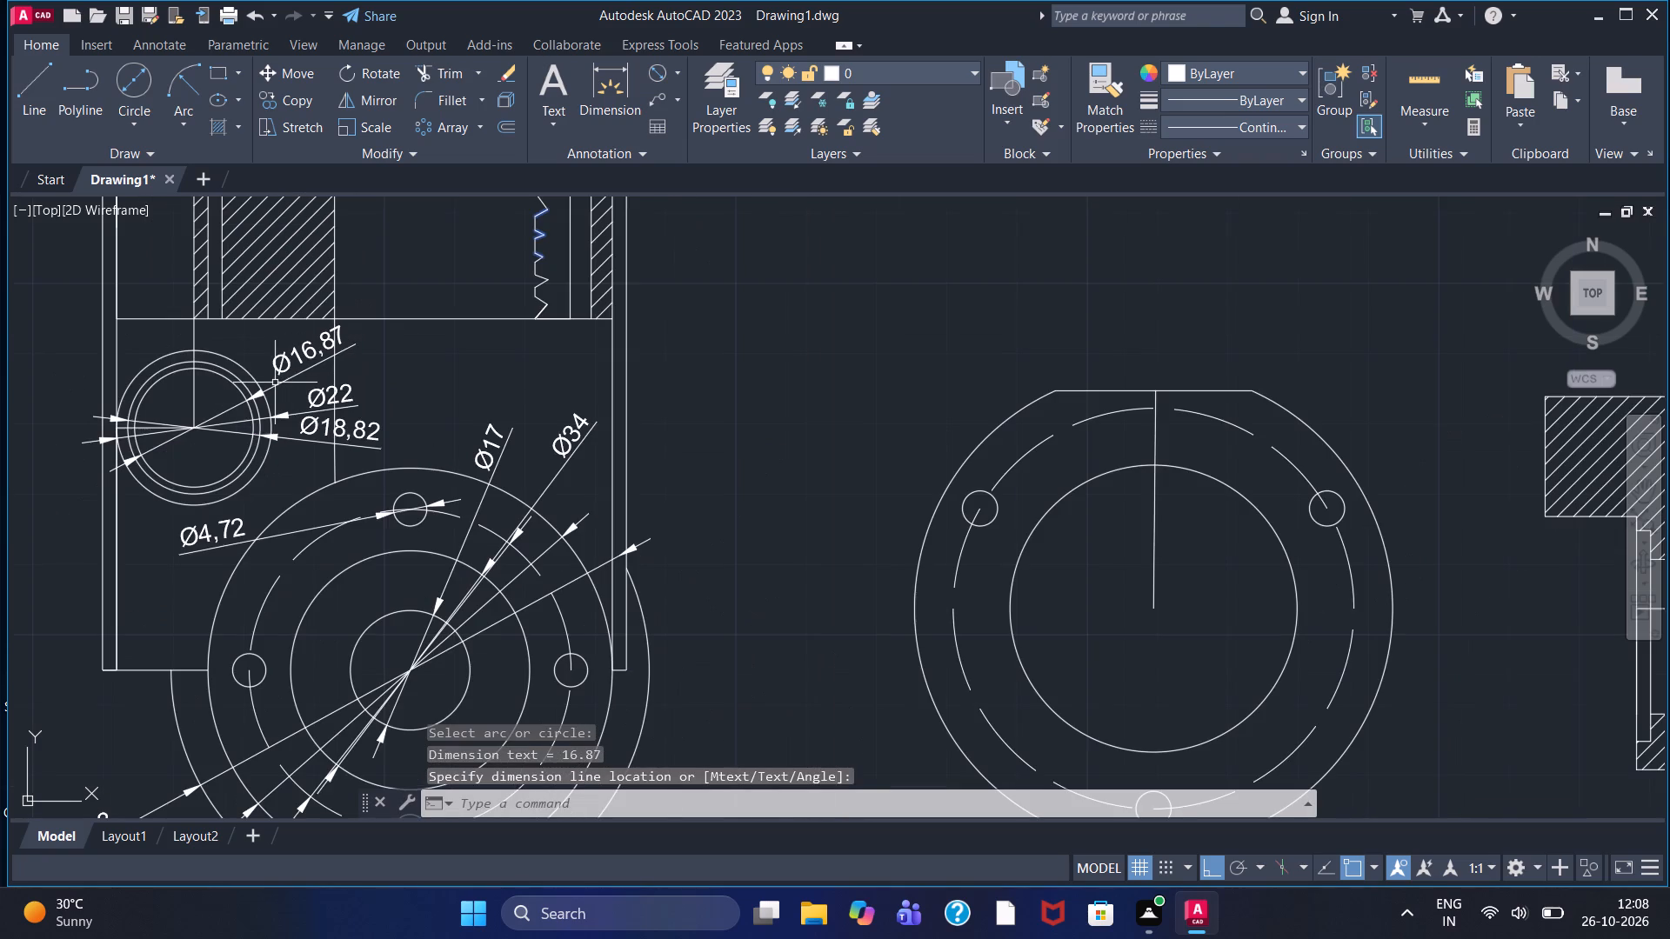
scroll(439, 417, "down", 1)
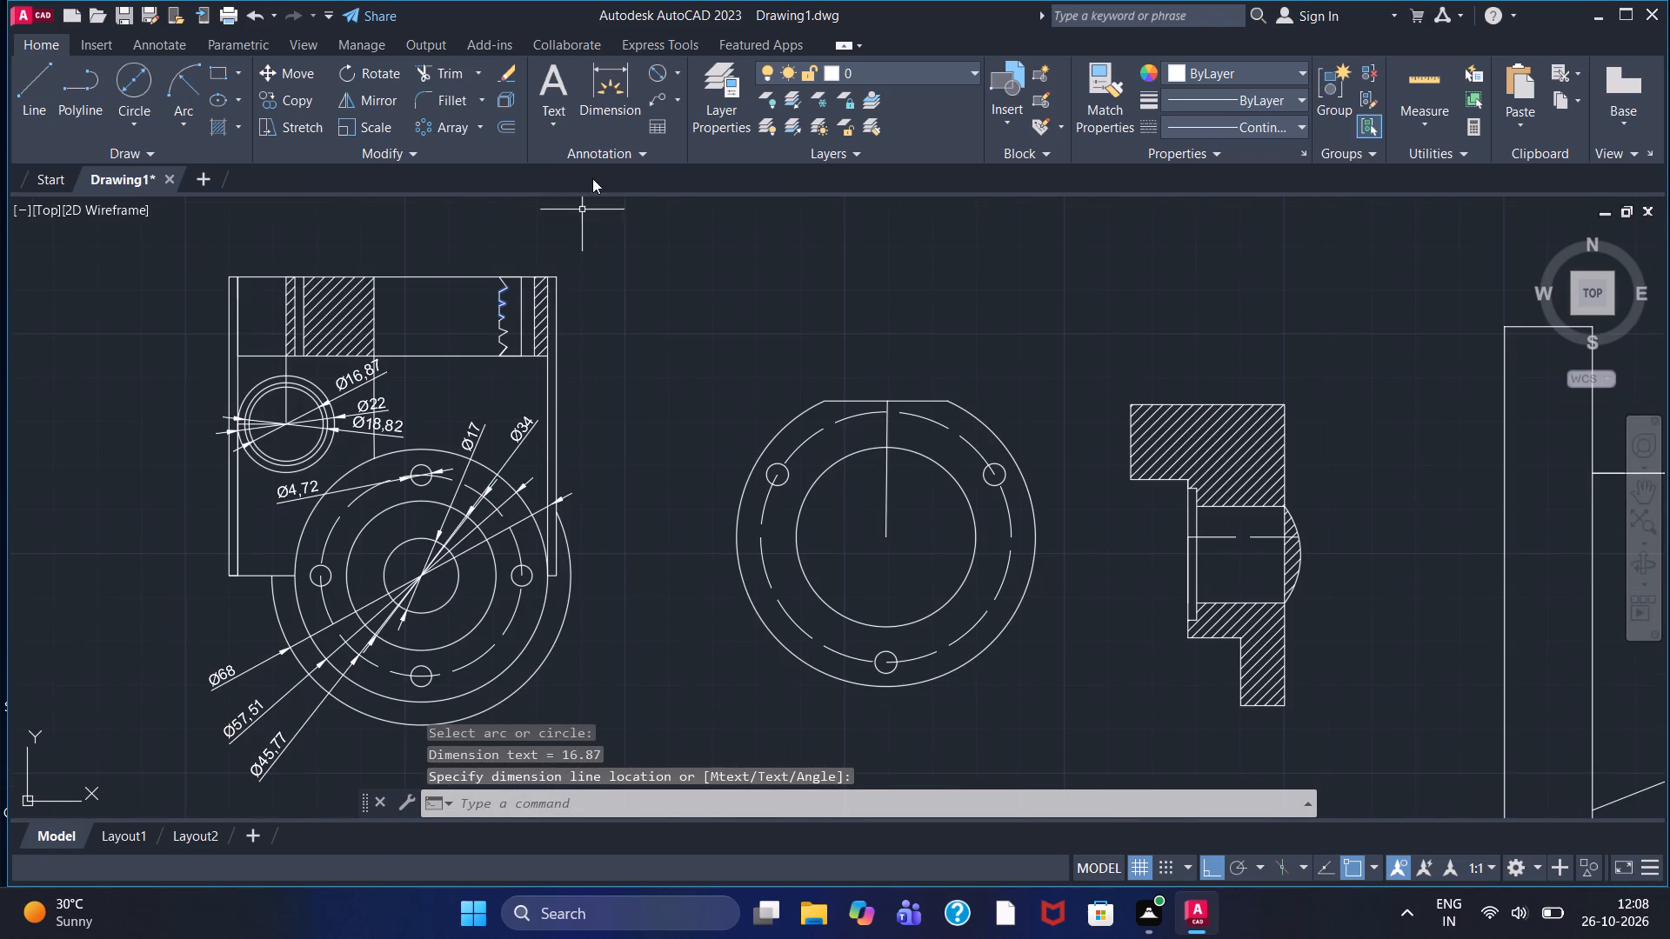
left_click(676, 64)
left_click(692, 110)
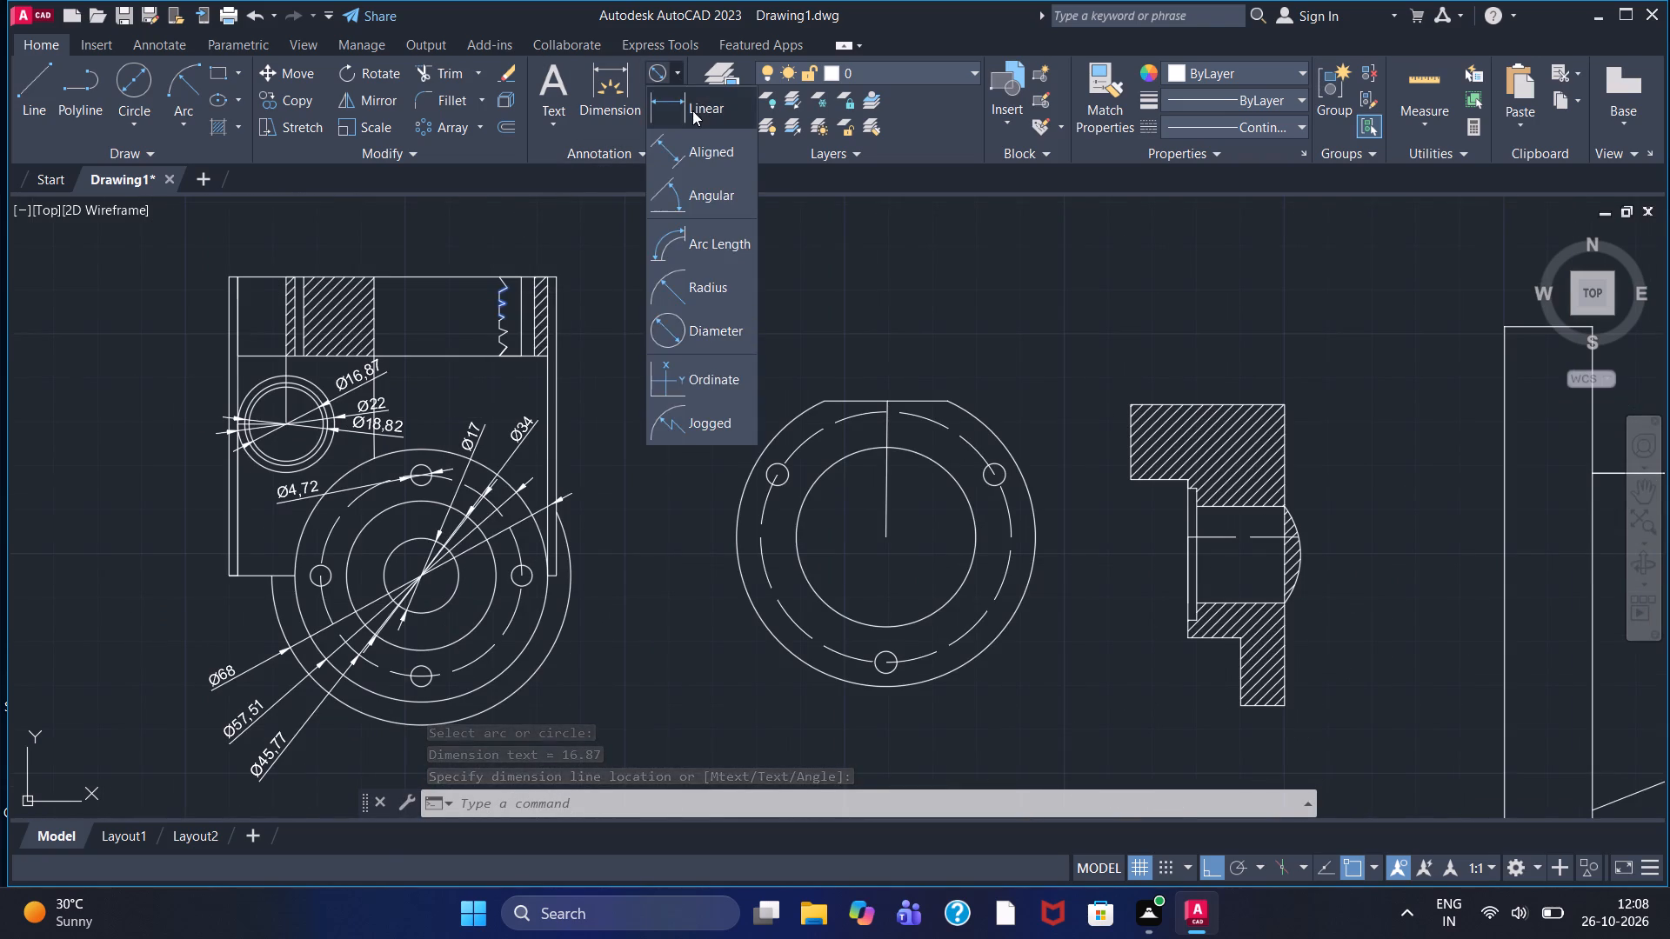
left_click(226, 277)
left_click(227, 576)
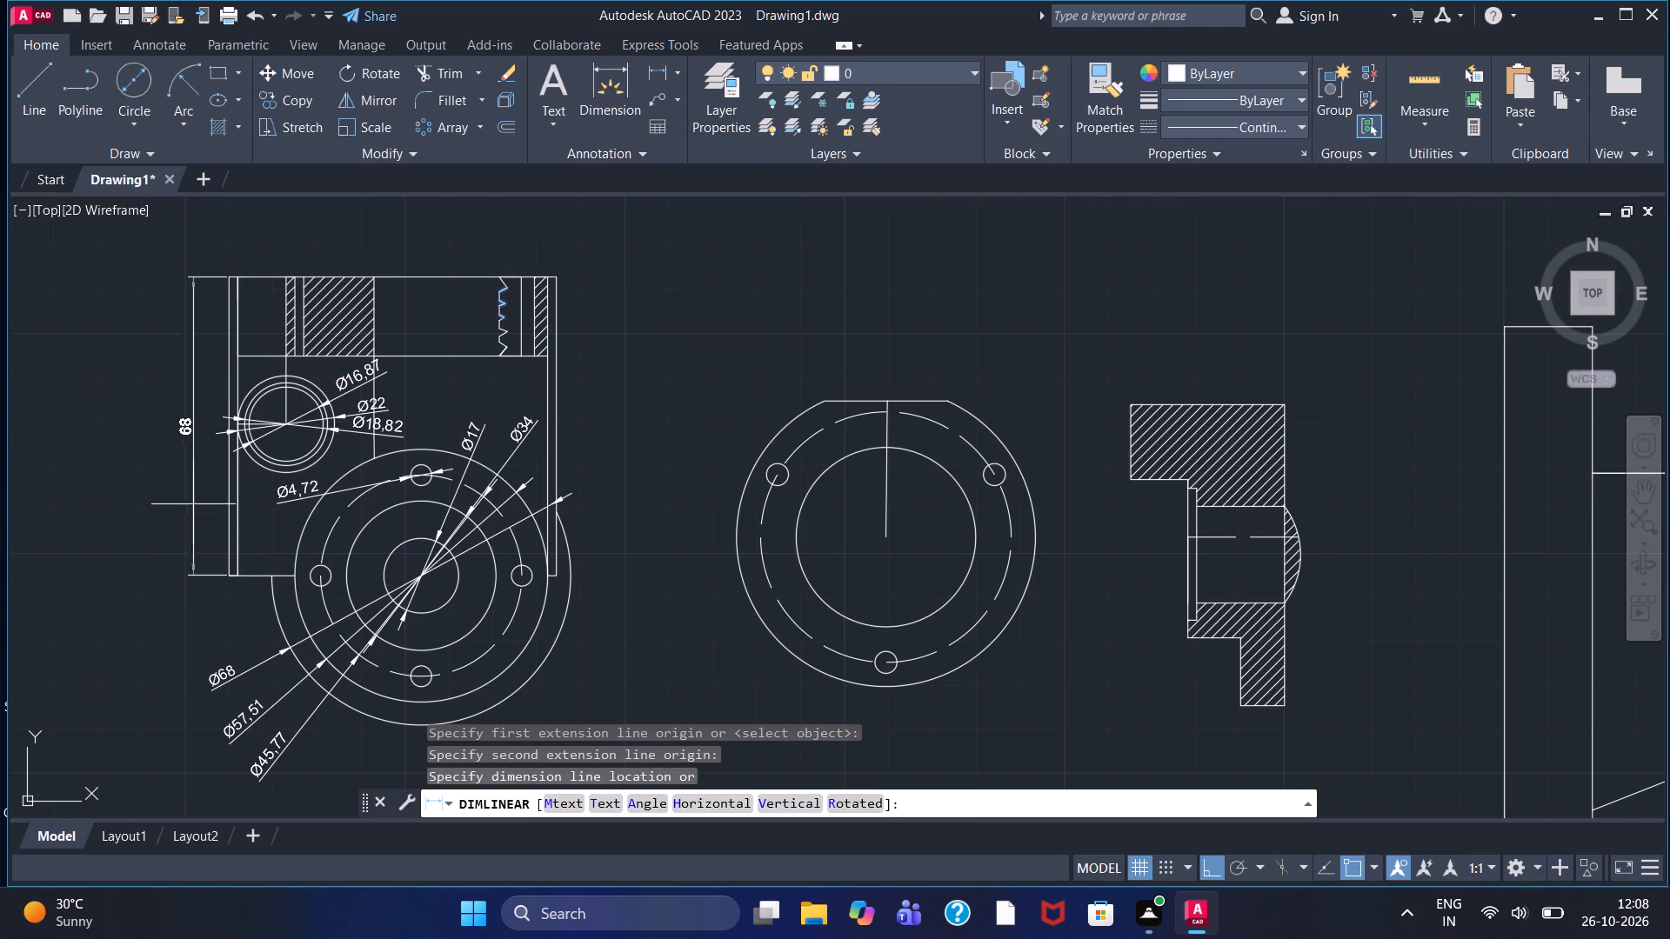
left_click(173, 495)
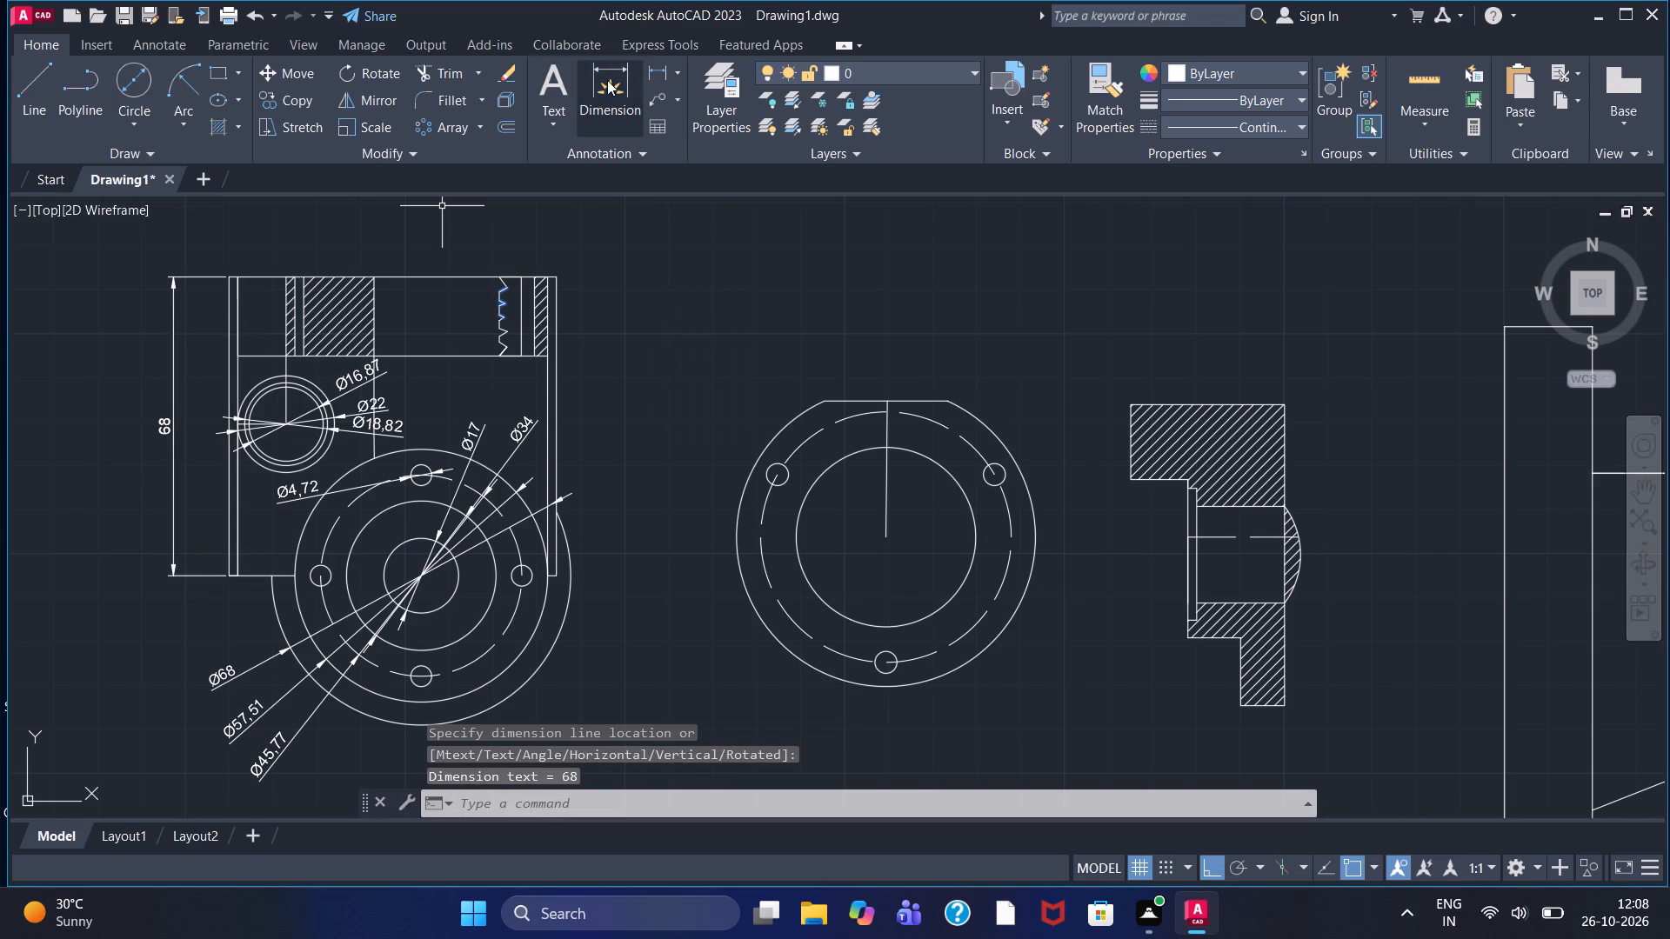
left_click(660, 68)
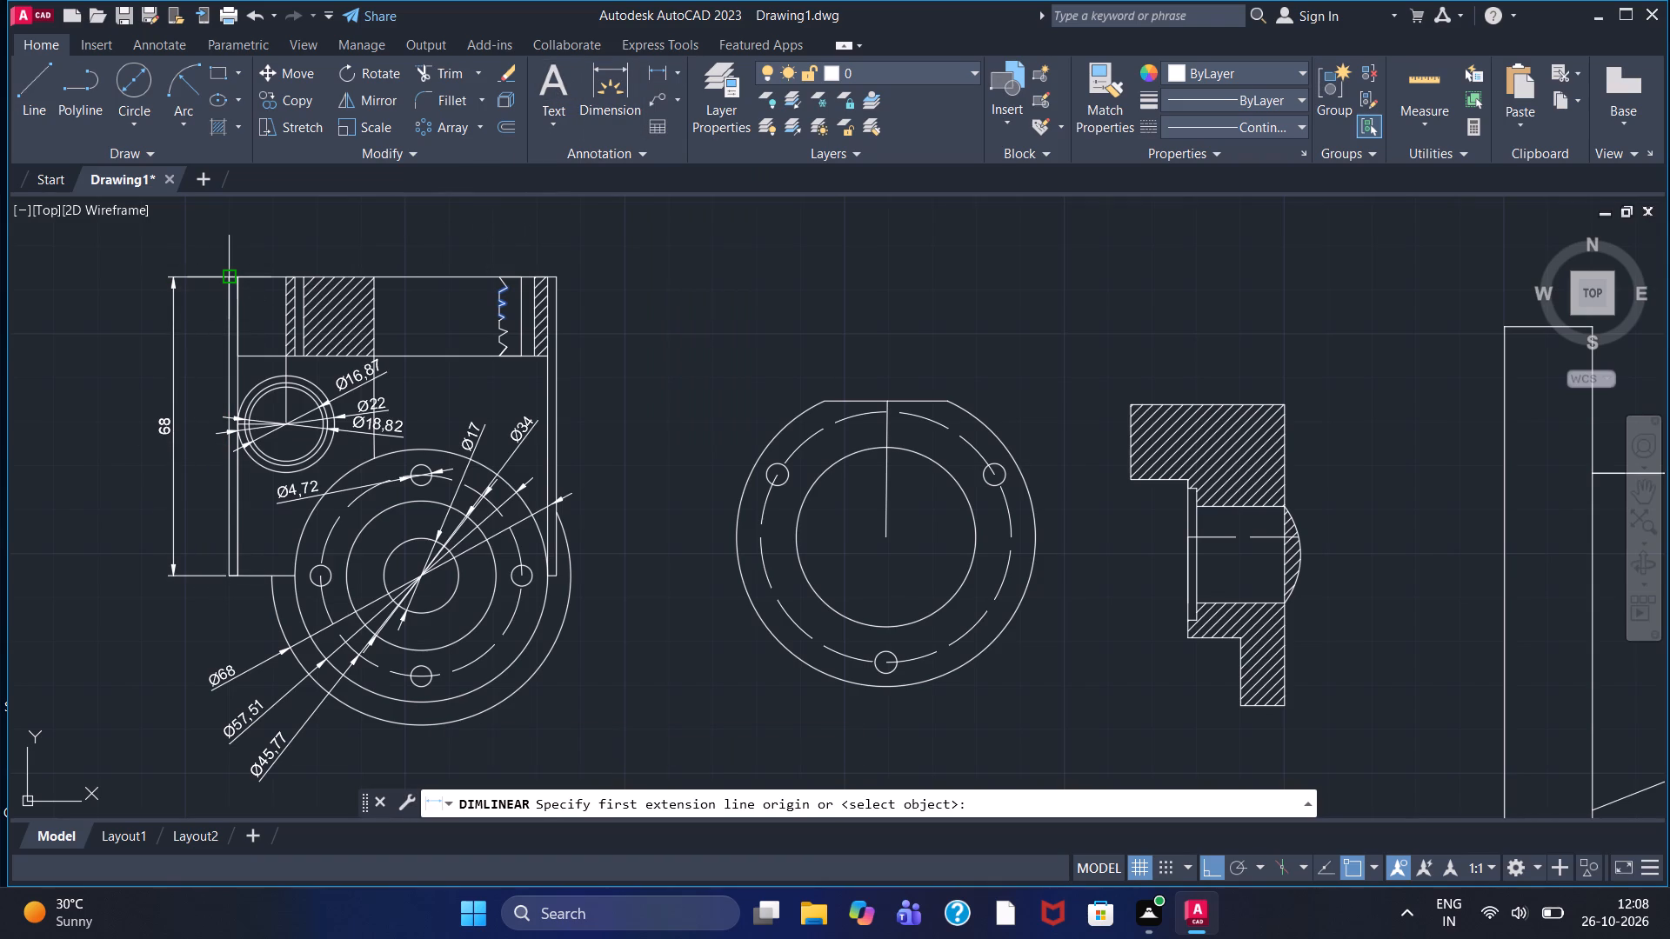
left_click(225, 275)
left_click(557, 283)
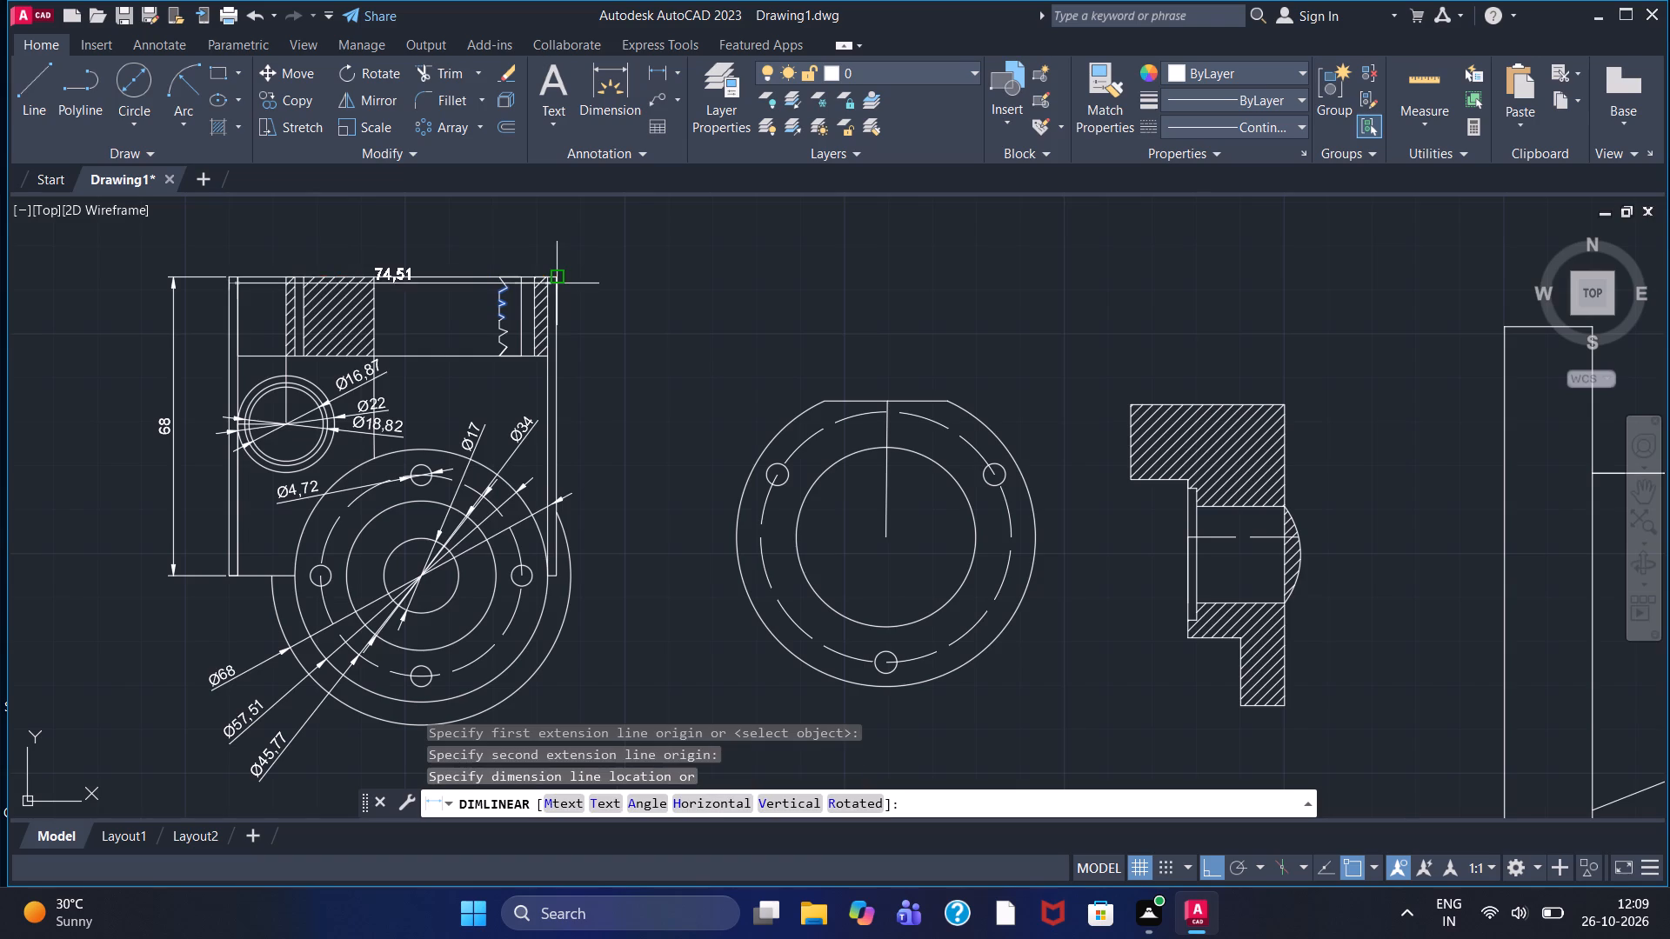
left_click(364, 237)
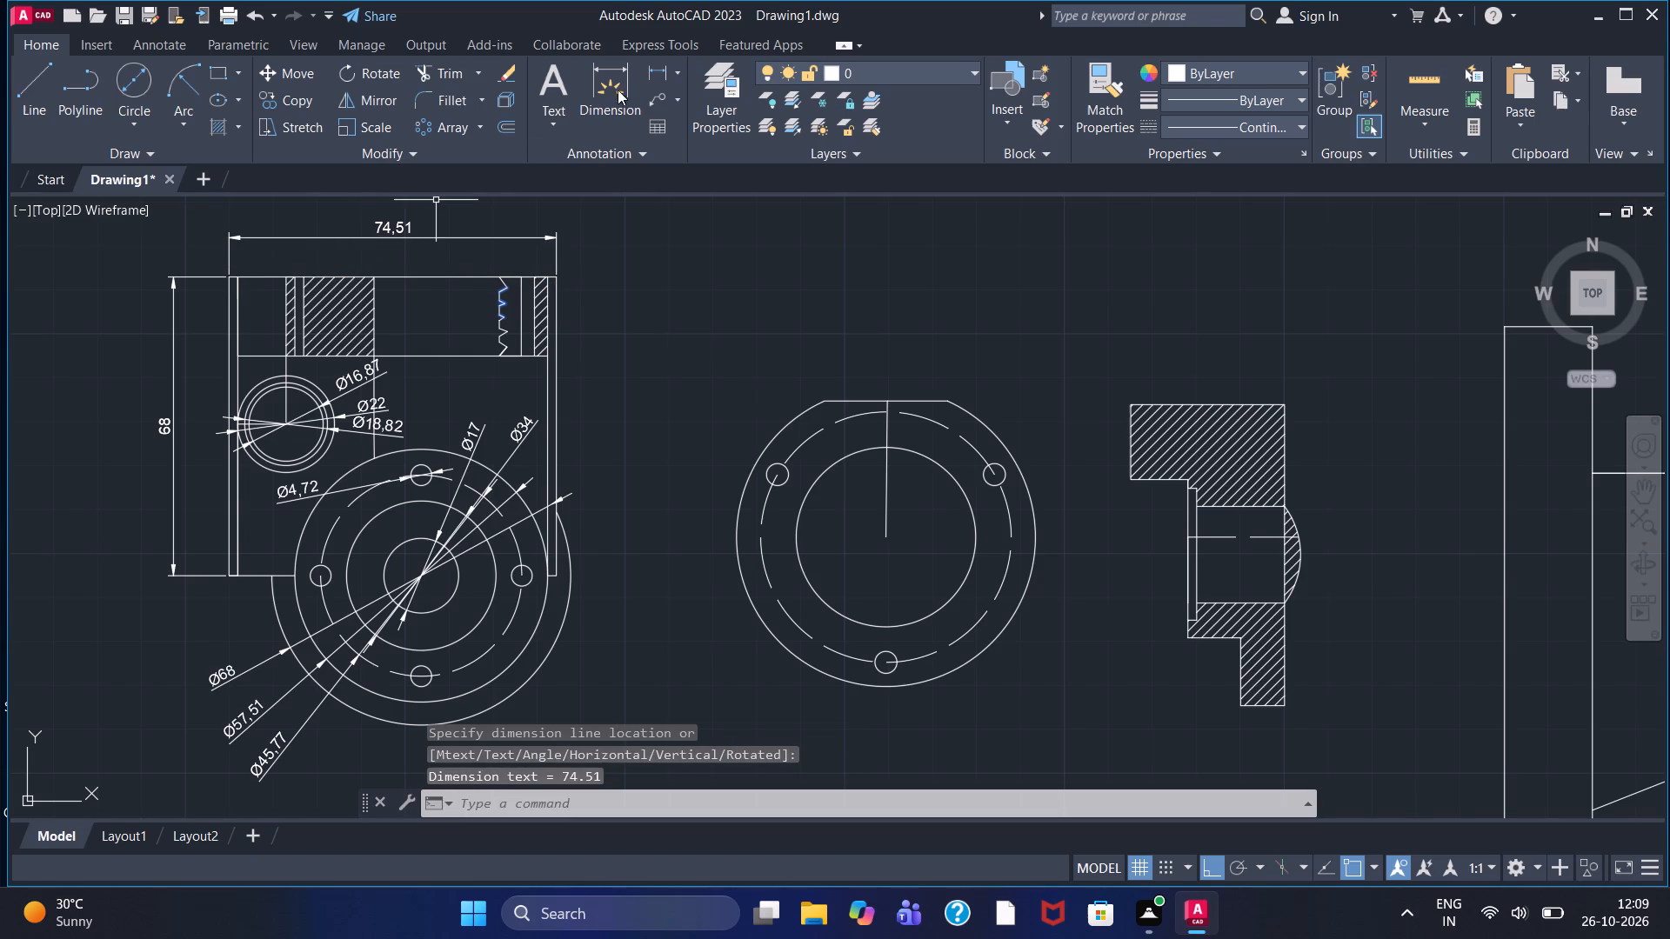
Dimension the widths of the narrow hatched strip and the wide hatched block along the housing's top edge.
left_click(655, 70)
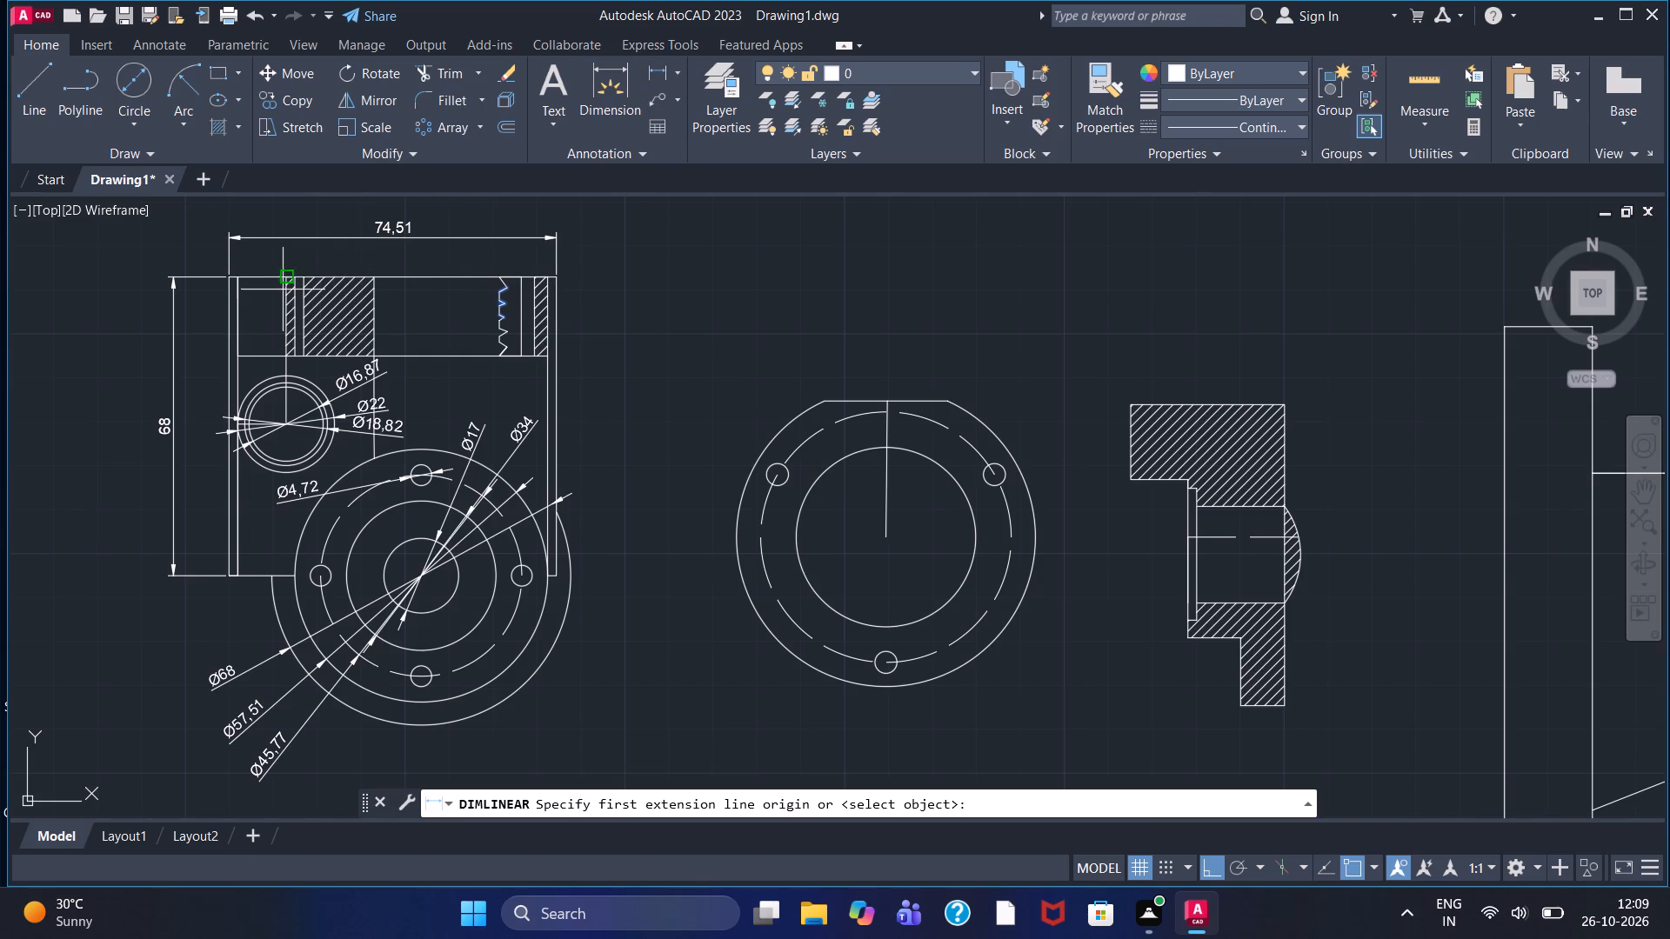
scroll(267, 276, "up", 1)
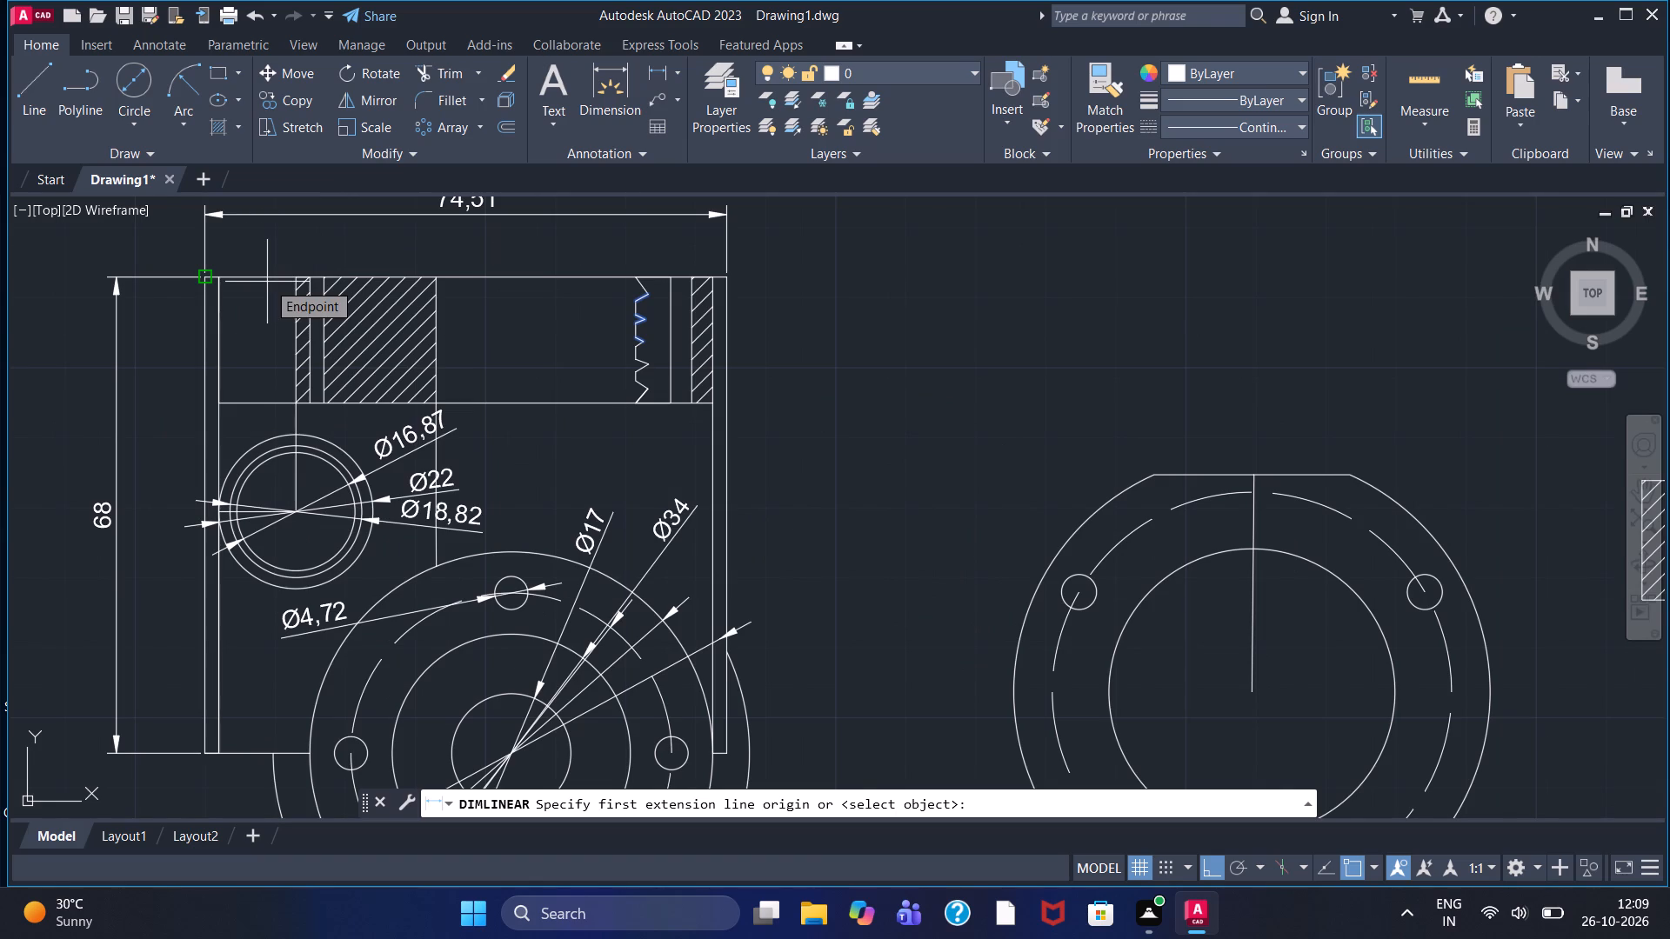
scroll(267, 282, "up", 1)
scroll(348, 360, "up", 1)
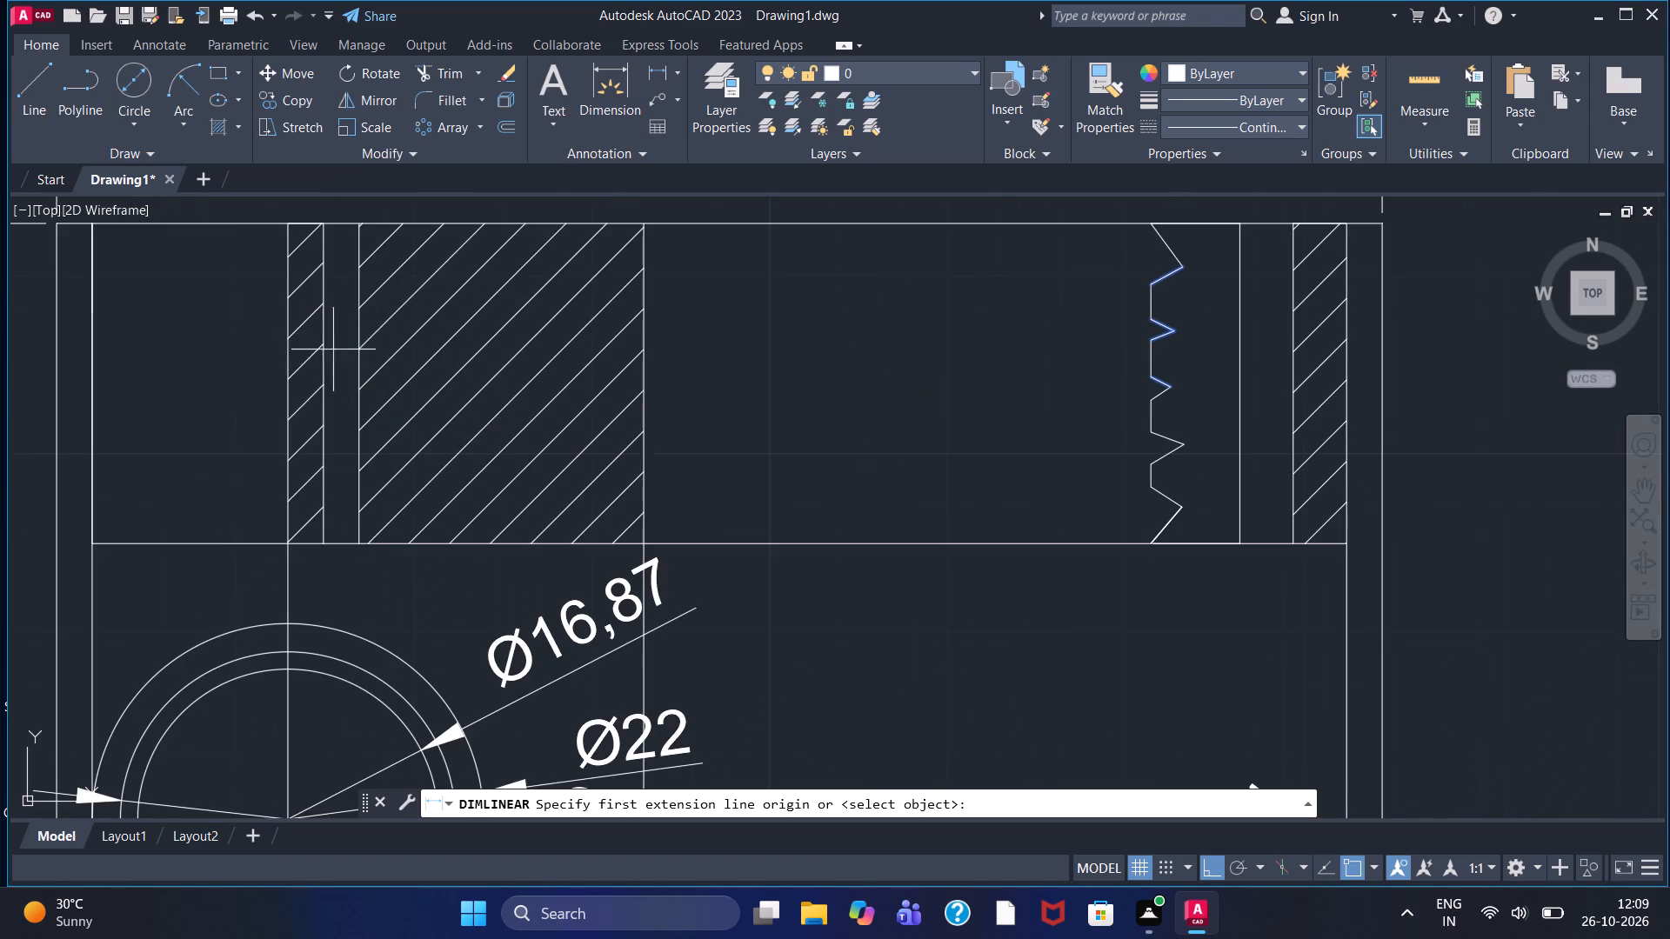
middle_click_drag(320, 349, 337, 610)
left_click(309, 485)
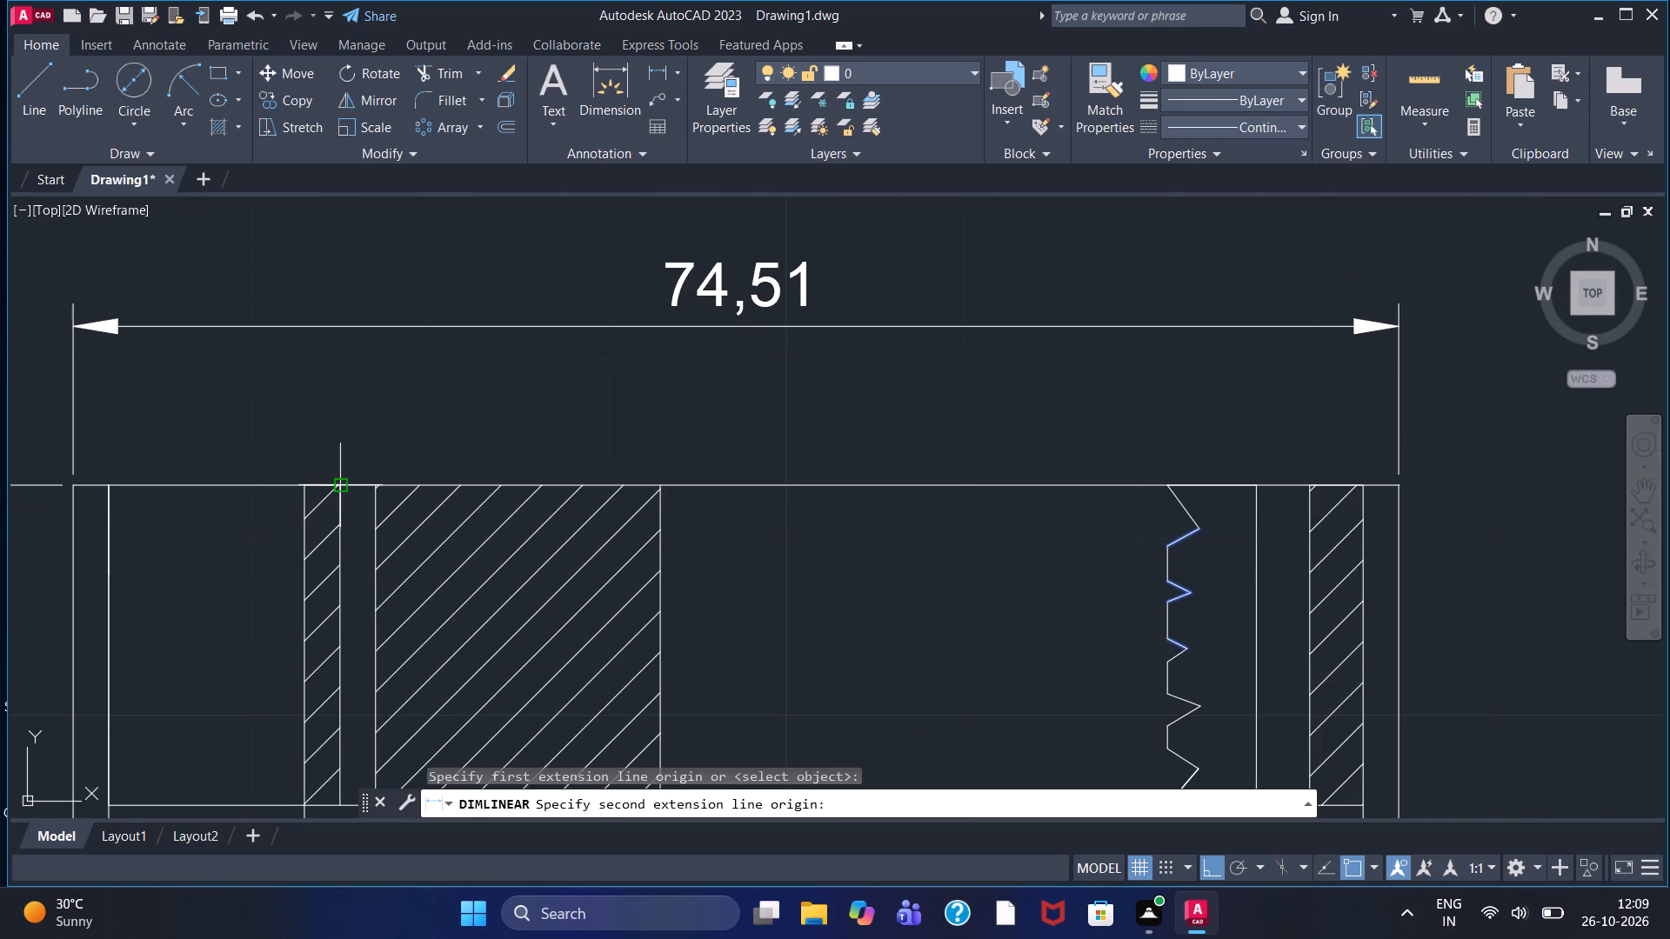
left_click(347, 485)
left_click(324, 427)
right_click(317, 421)
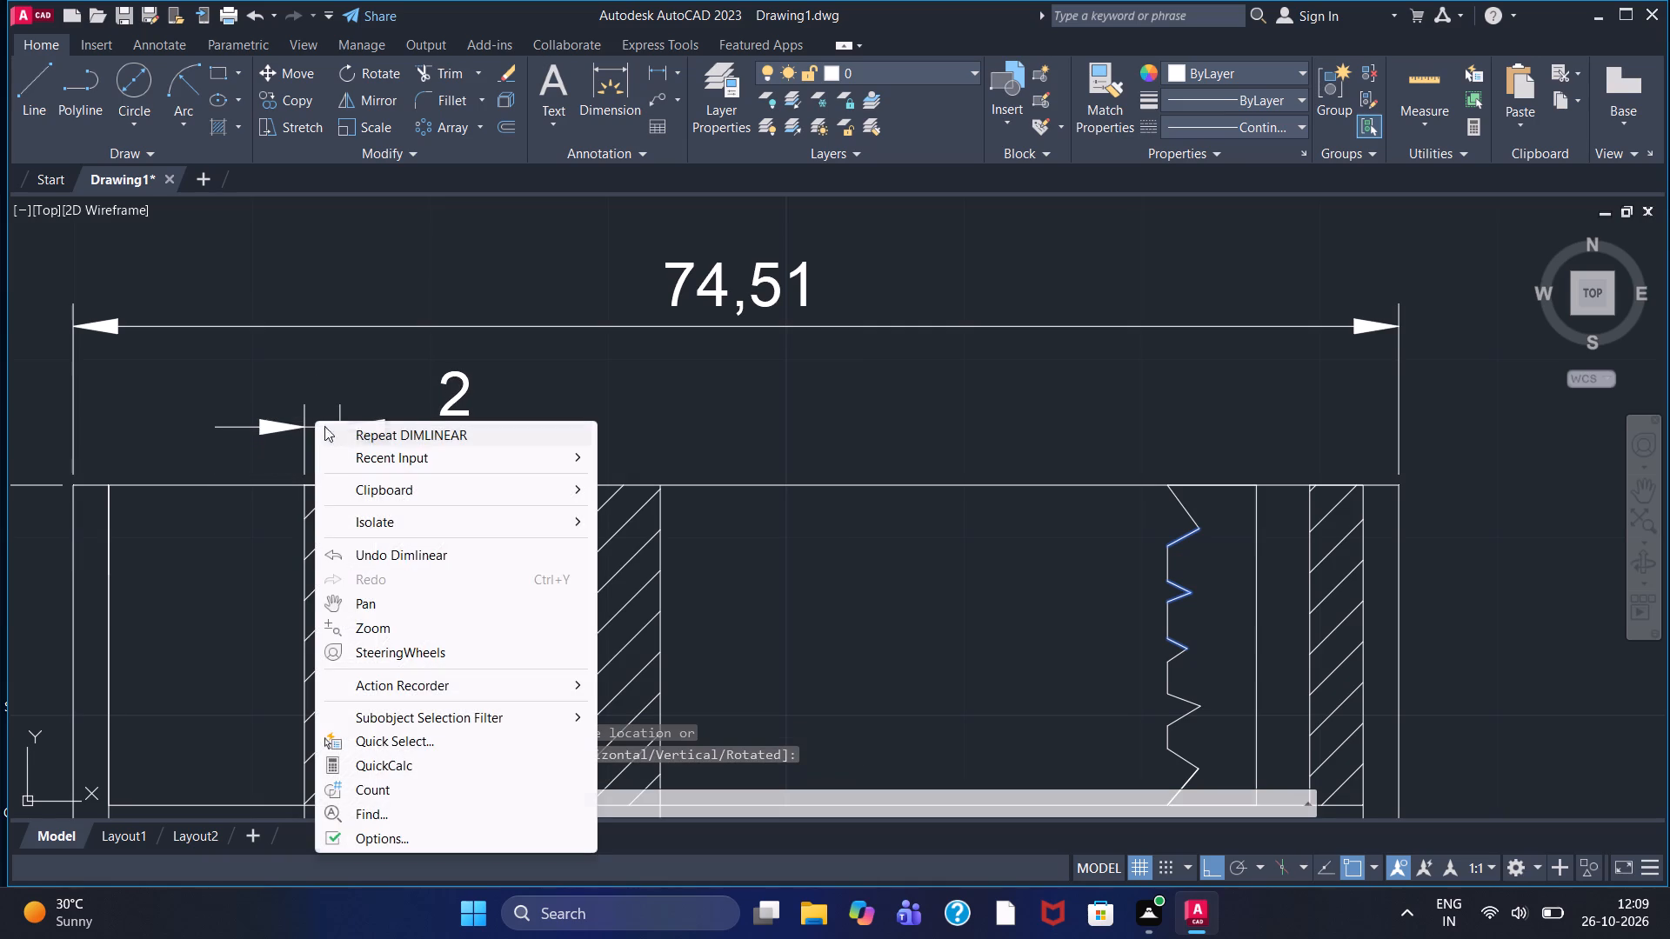
left_click(364, 436)
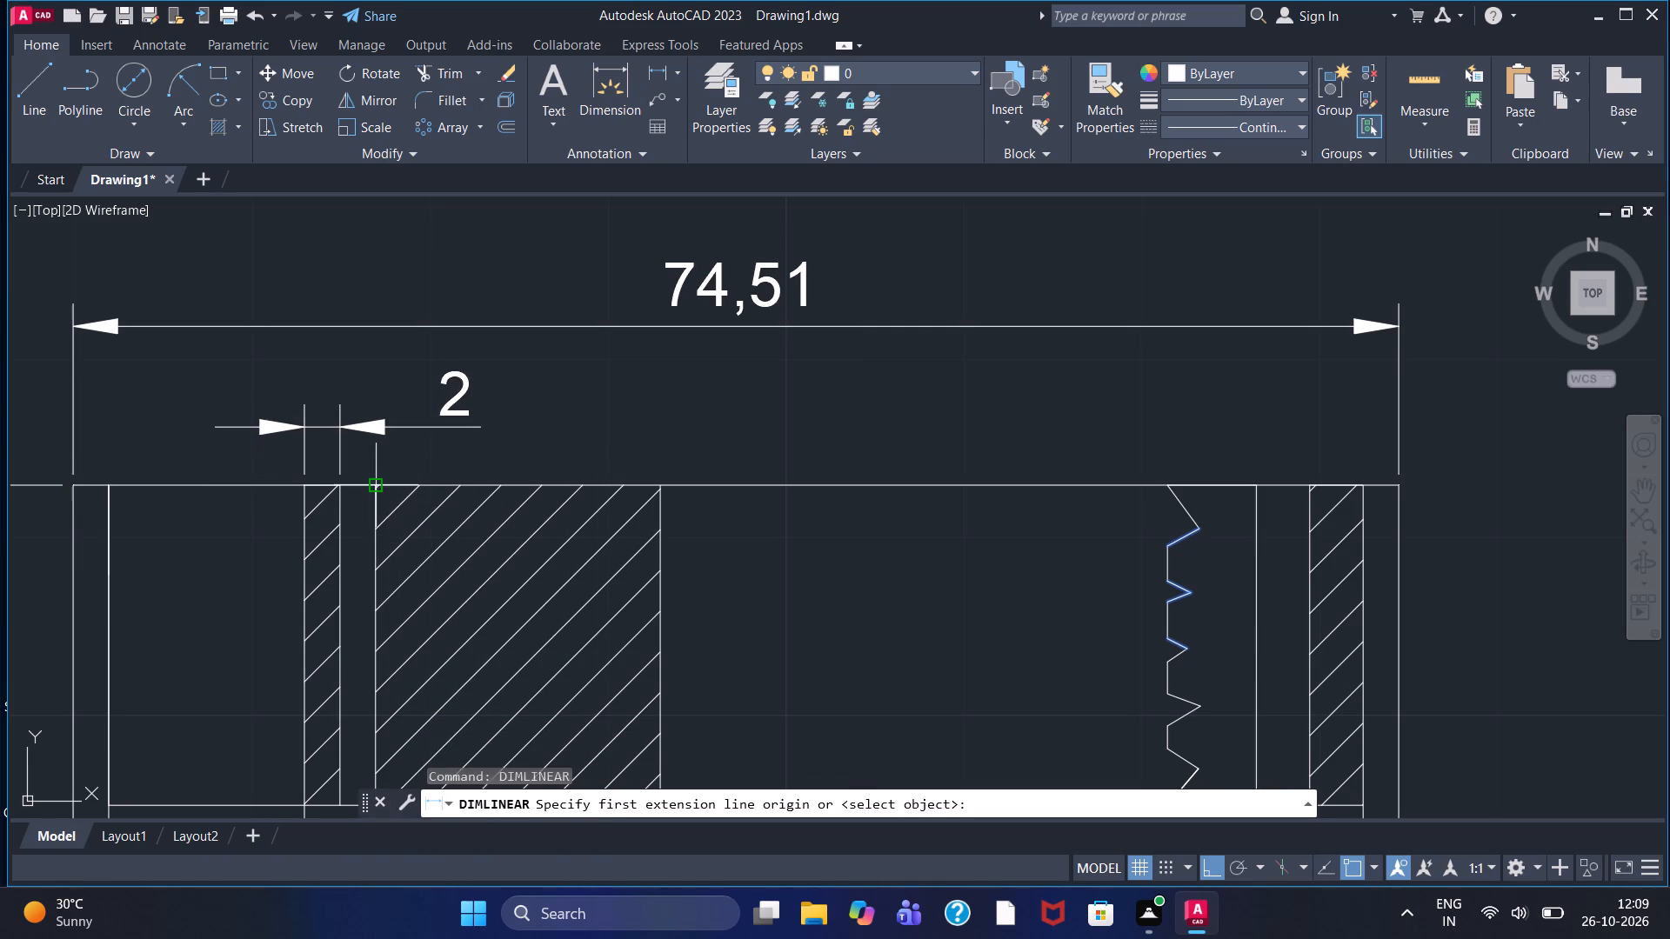
left_click(373, 488)
left_click(651, 489)
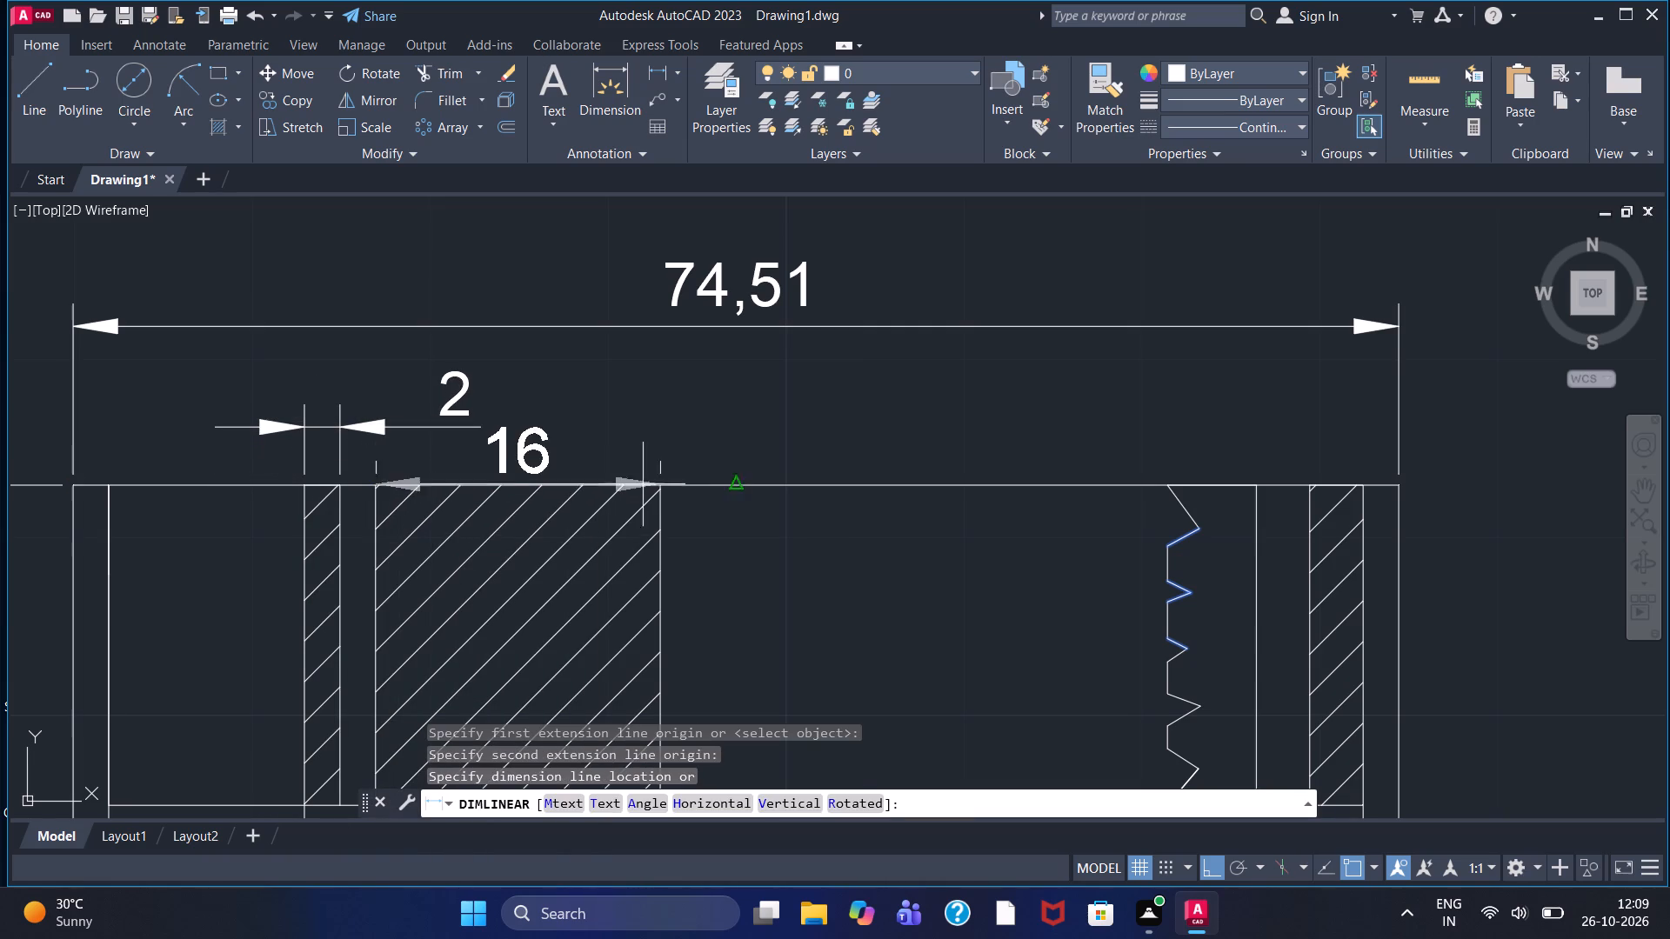
left_click(623, 427)
Dimension the horizontal distance from the jagged break line to the far edge of the adjacent hatched wall at the housing's top.
right_click(623, 427)
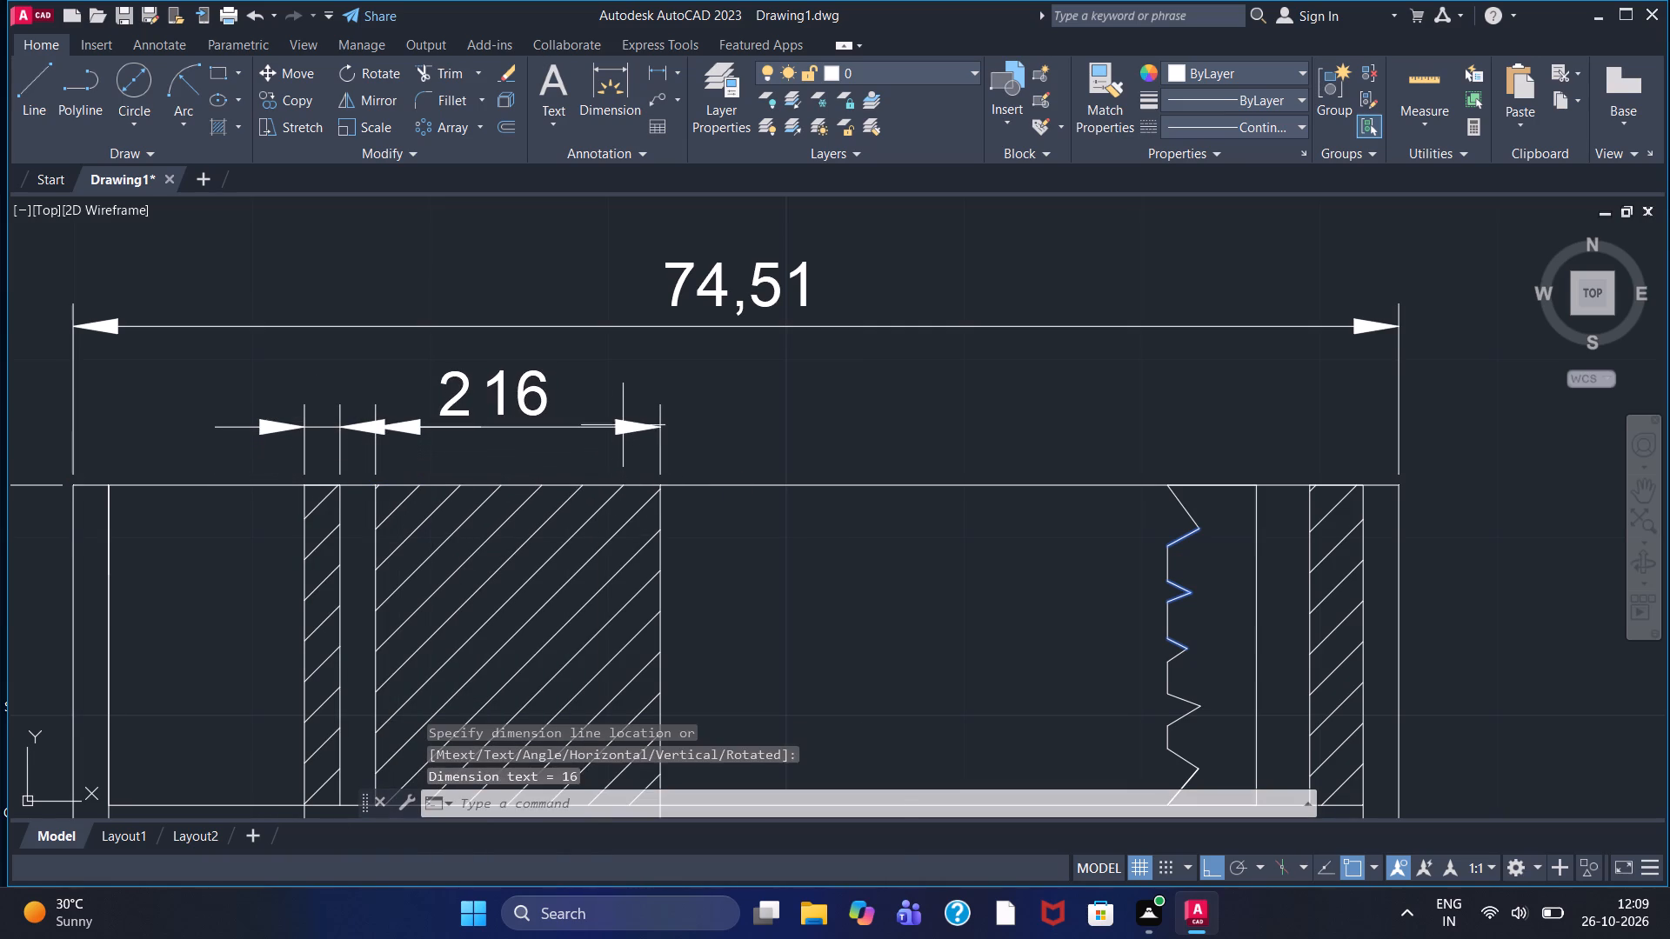
left_click(655, 436)
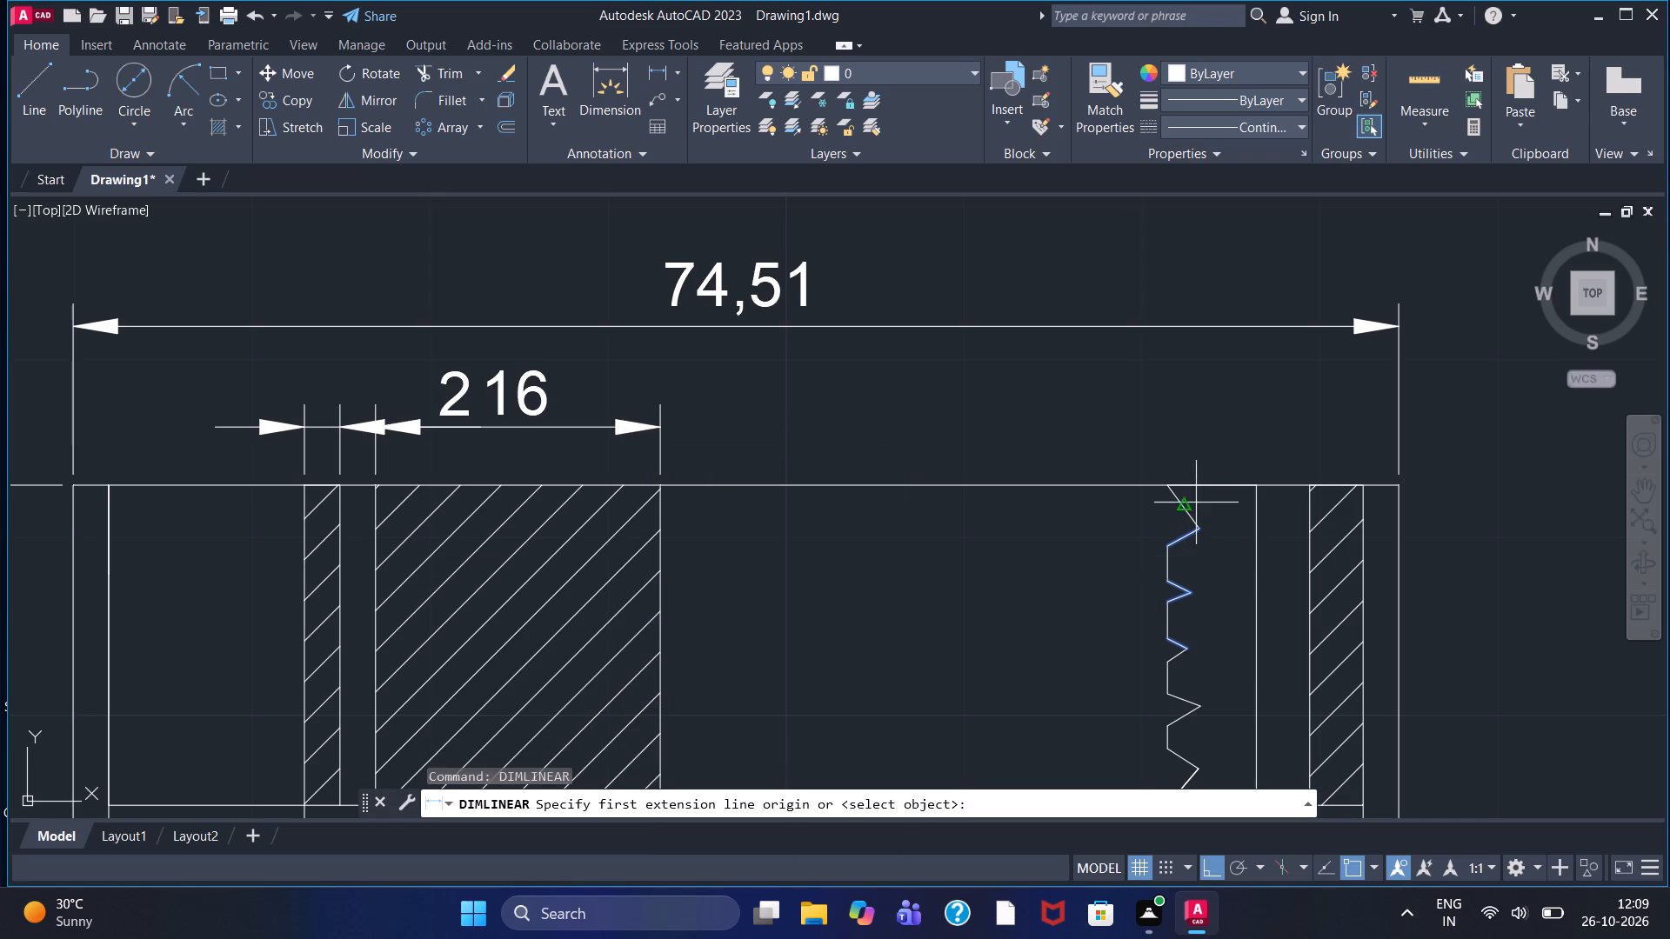
left_click(1173, 483)
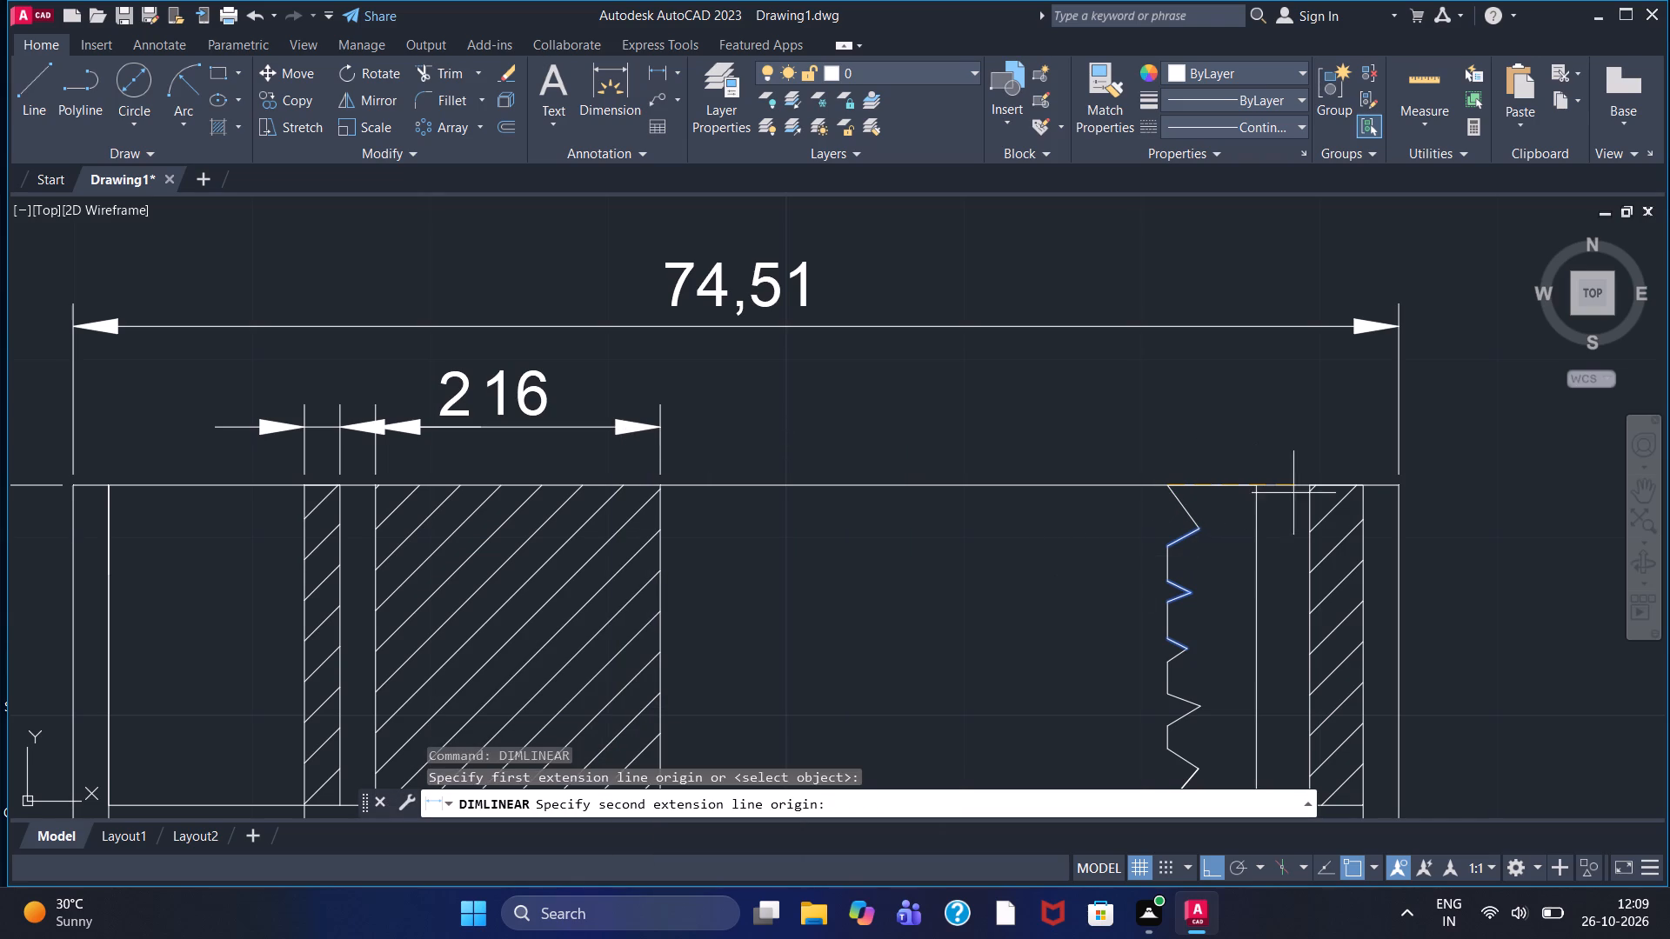
left_click(1360, 486)
left_click(1304, 431)
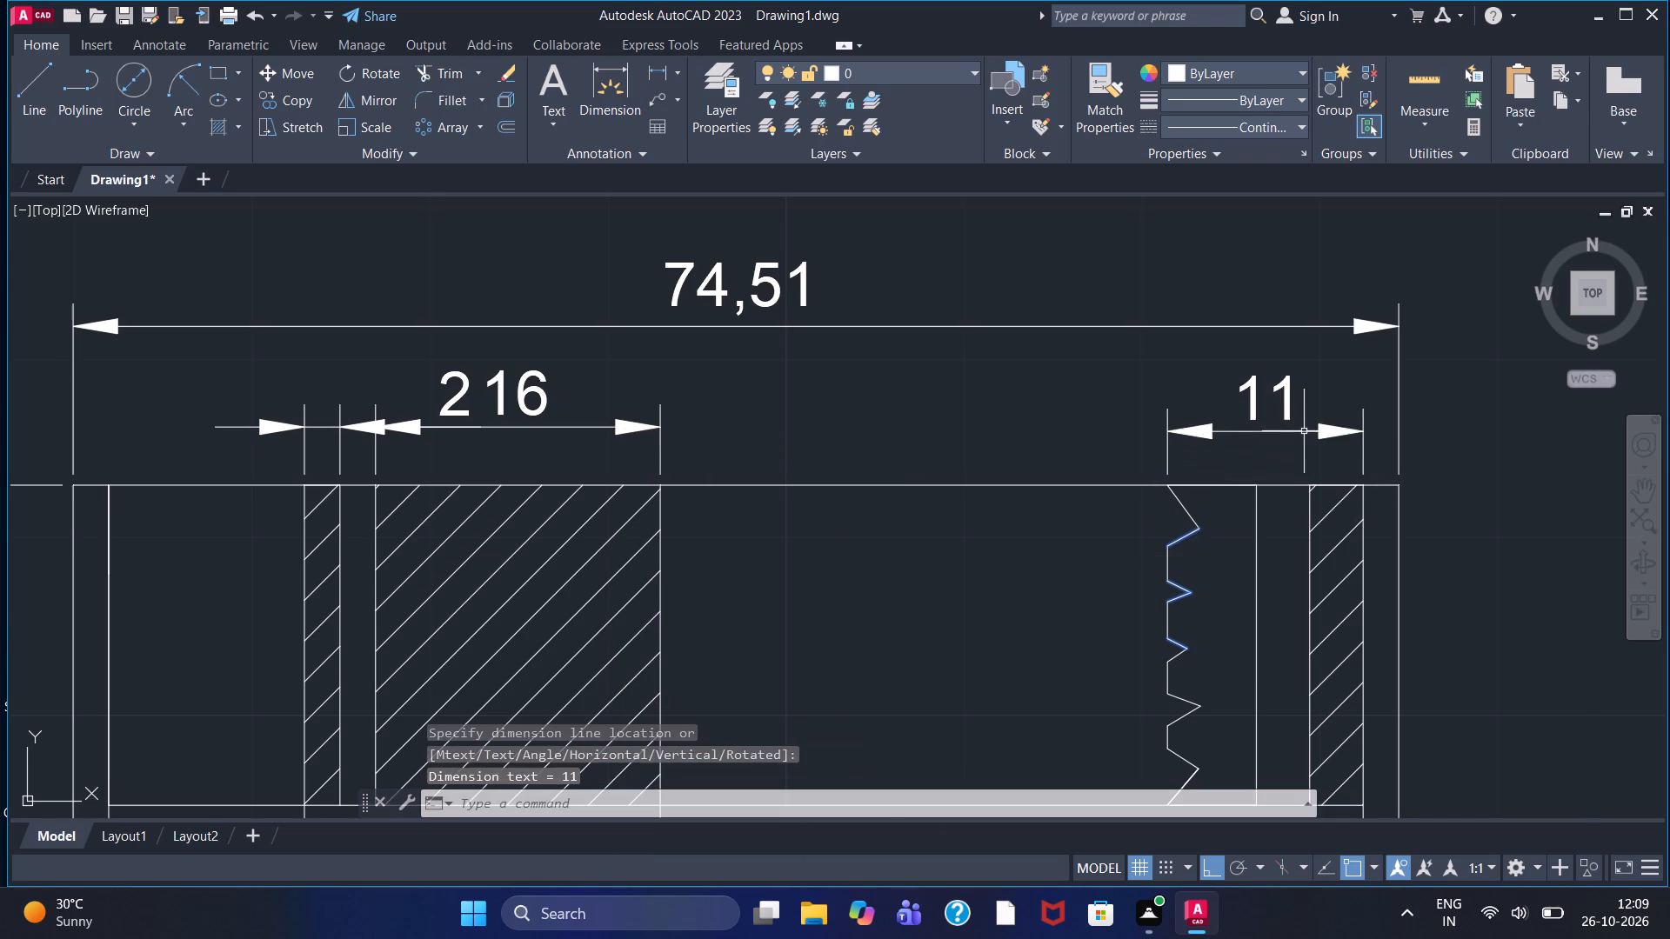
Add a linear dimension to the thickness of the housing's left wall at its lower end.
right_click(1304, 431)
left_click(1336, 431)
scroll(1331, 439, "down", 2)
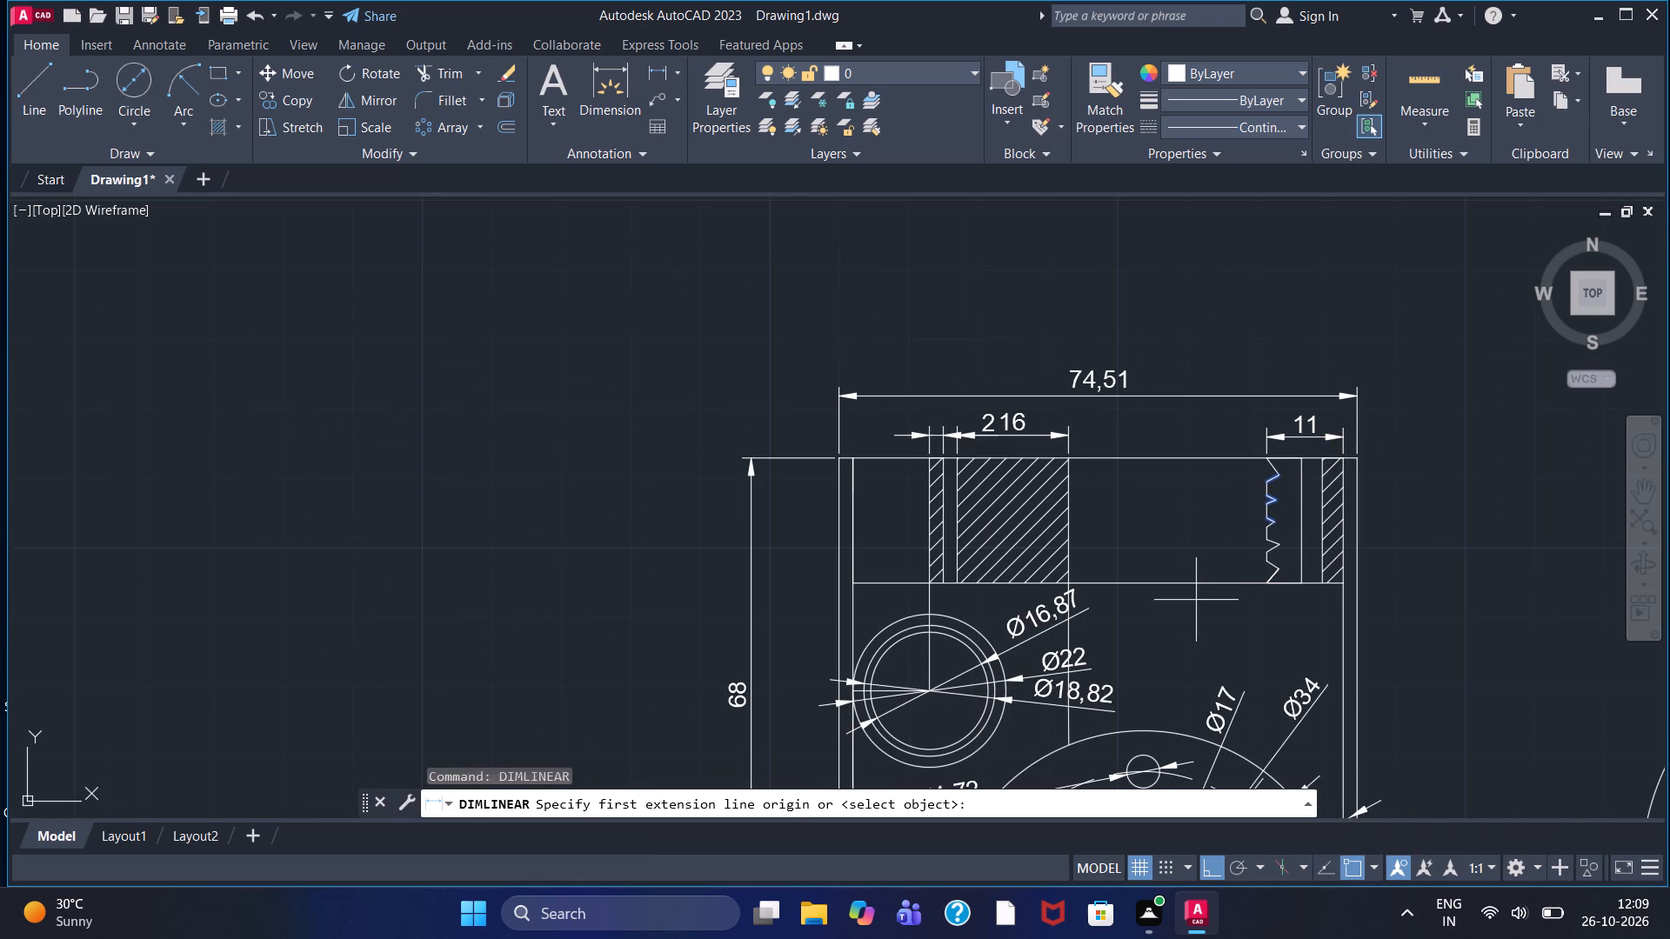
middle_click_drag(1126, 535, 923, 265)
scroll(866, 396, "down", 1)
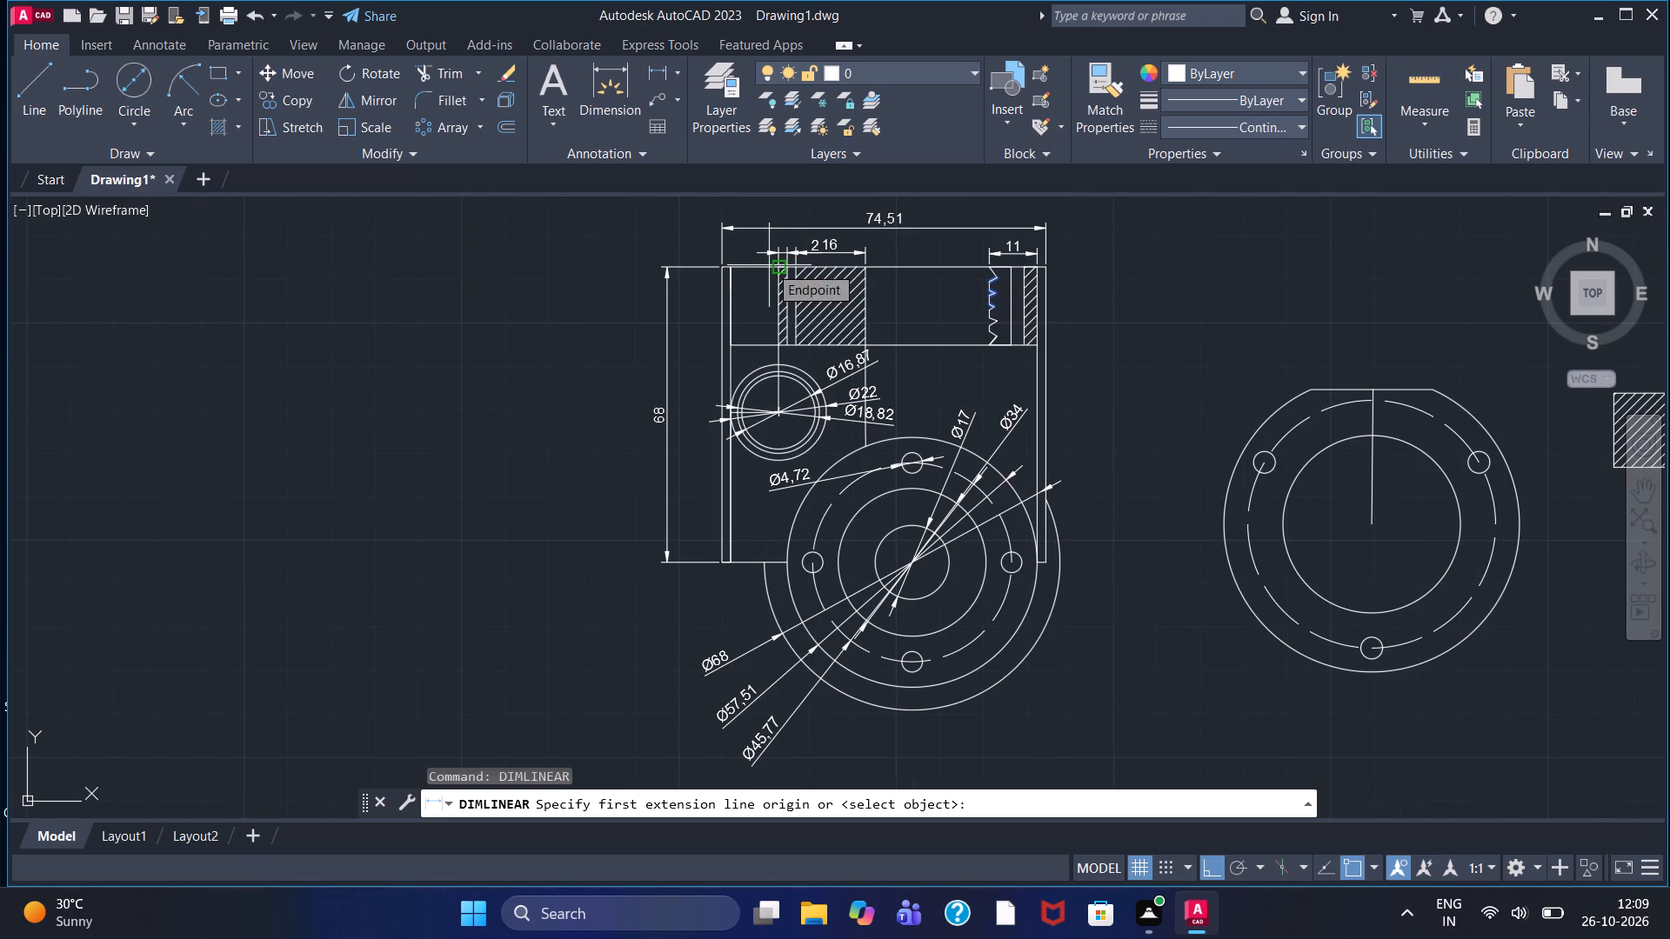
scroll(782, 569, "up", 2)
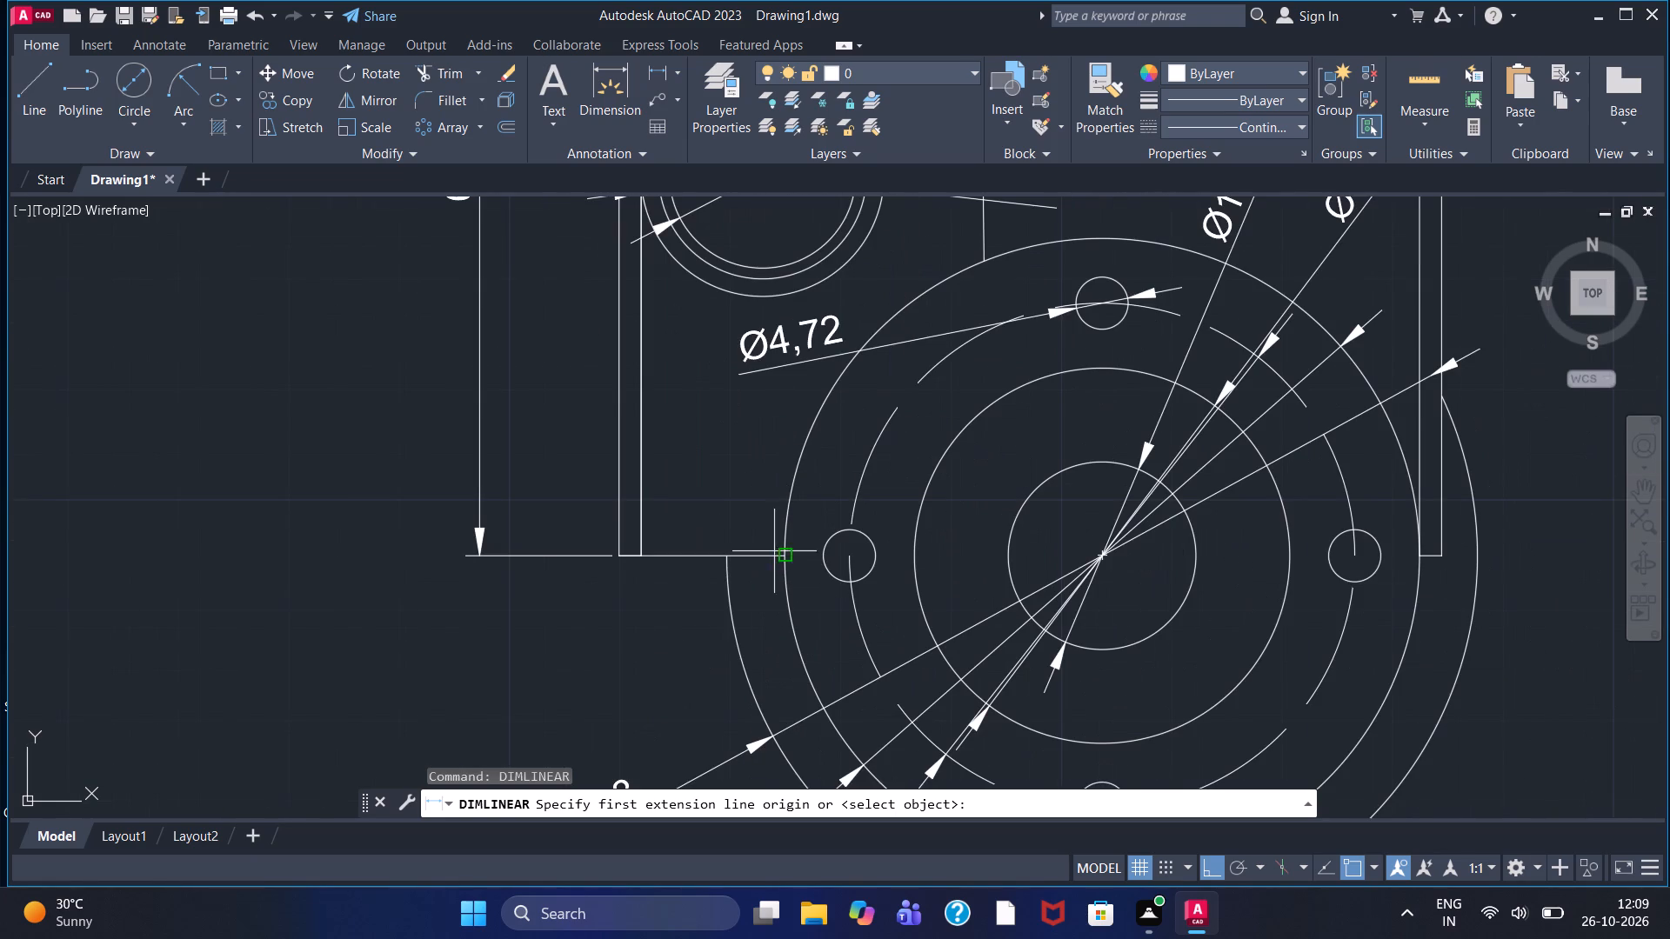
left_click(618, 553)
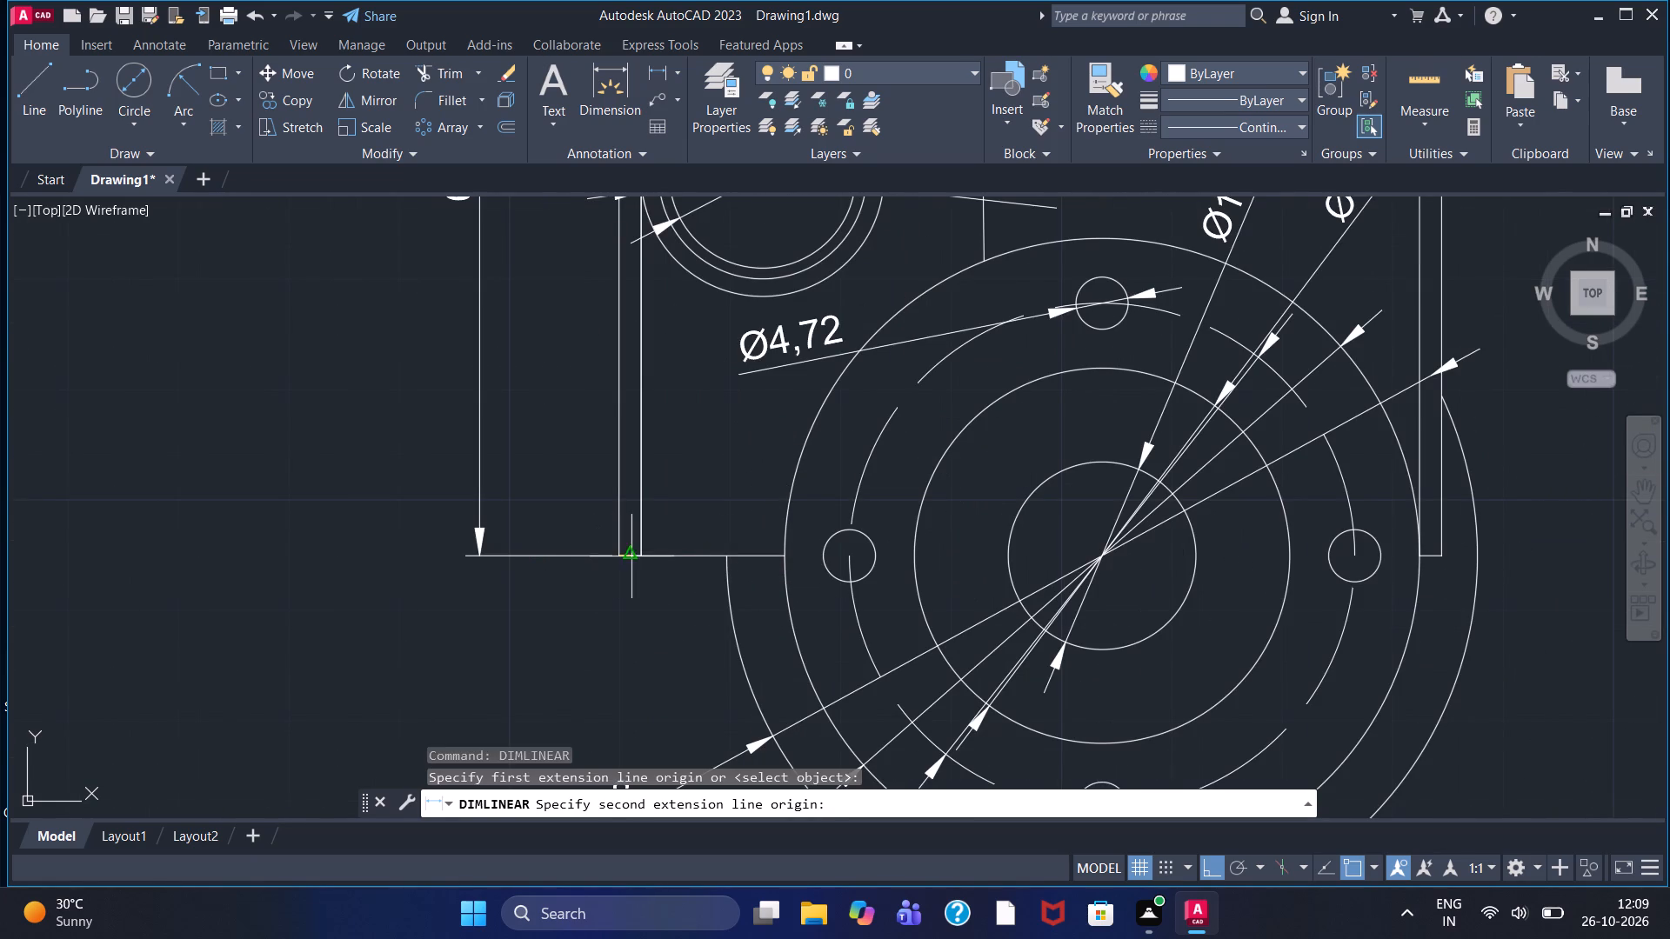
left_click(638, 557)
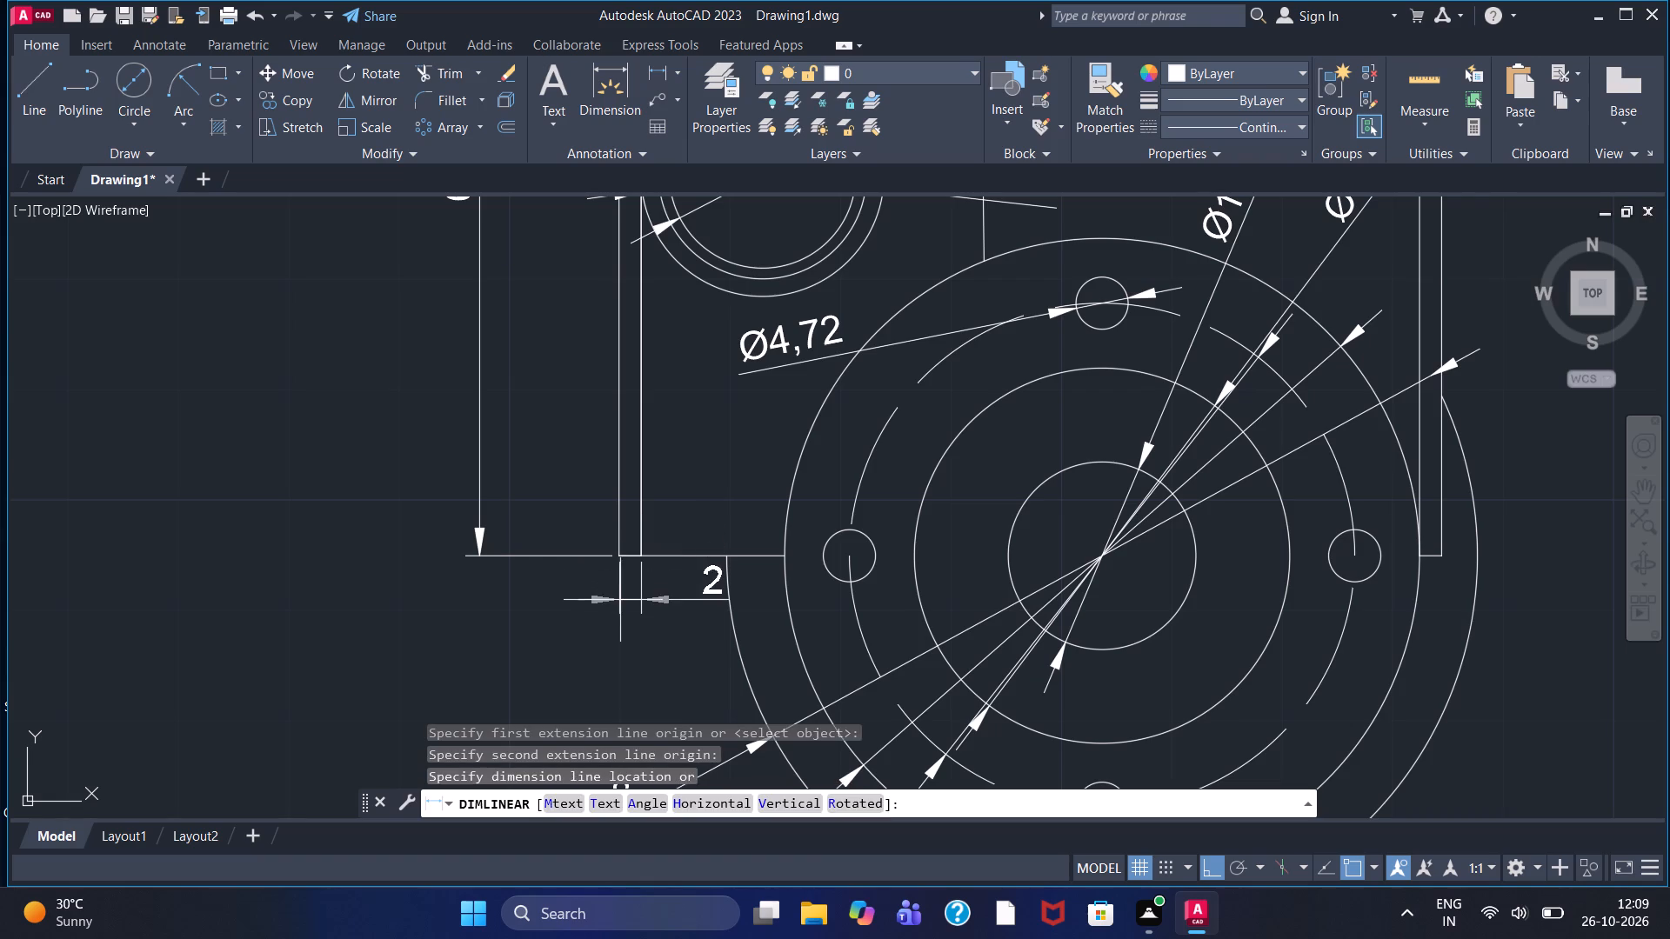
left_click(623, 606)
Add diameter dimensions to the outer arc, dashed bolt circle and central bore of the flat-topped flange view.
scroll(624, 613, "down", 2)
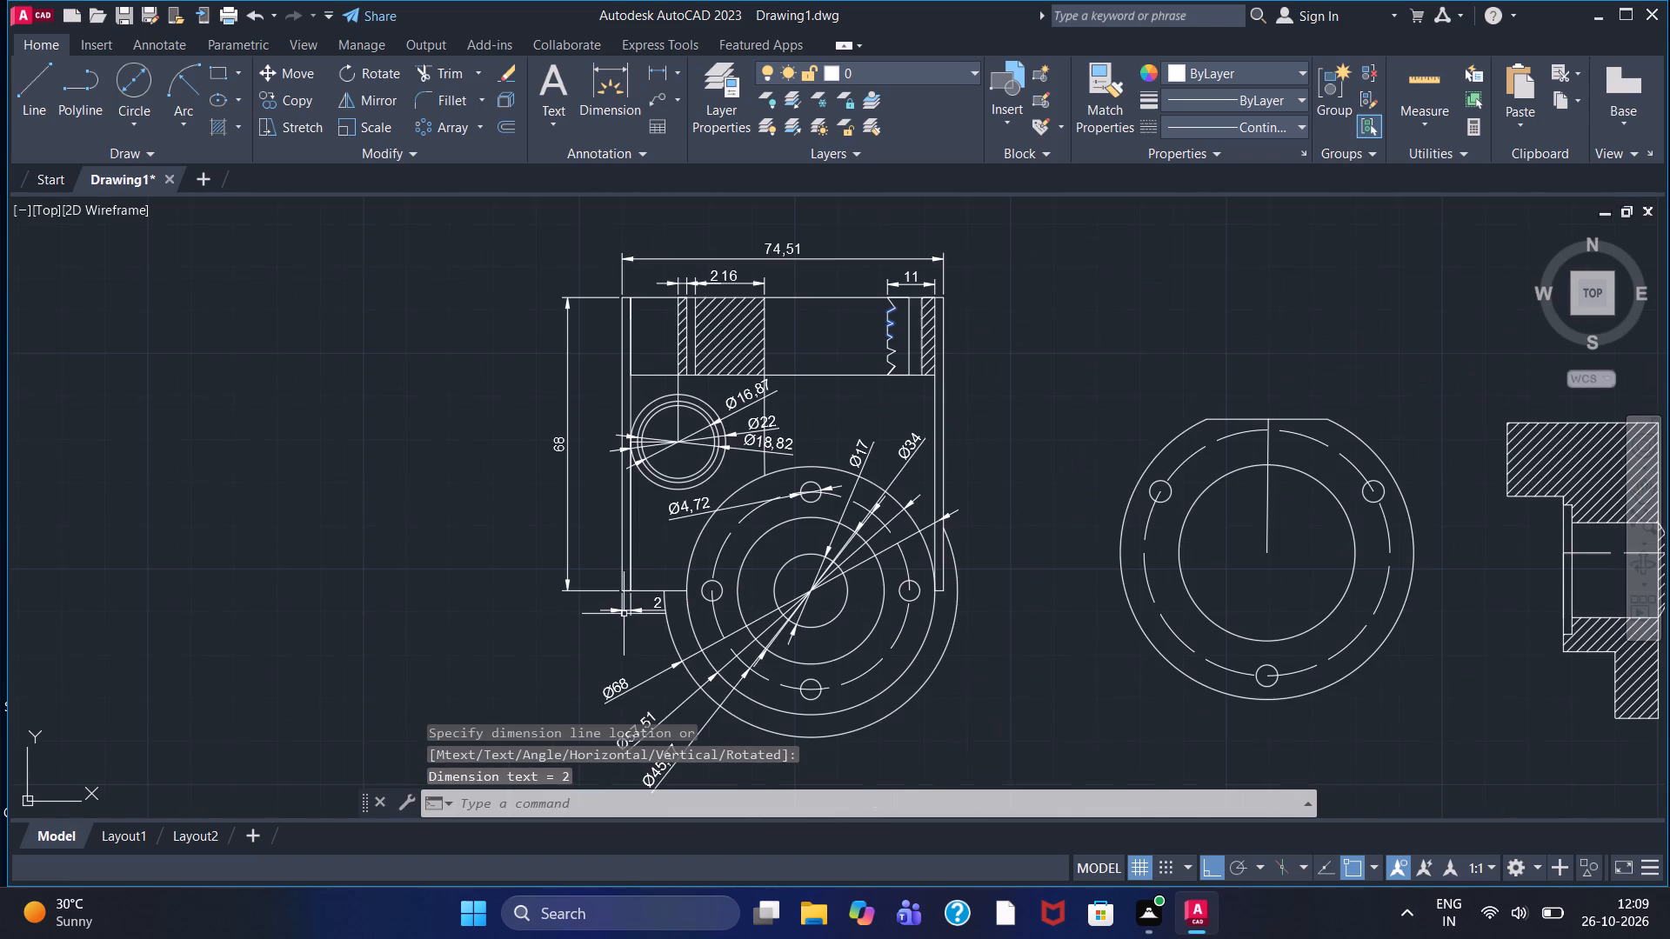
middle_click_drag(887, 414, 806, 411)
middle_click_drag(917, 451, 659, 382)
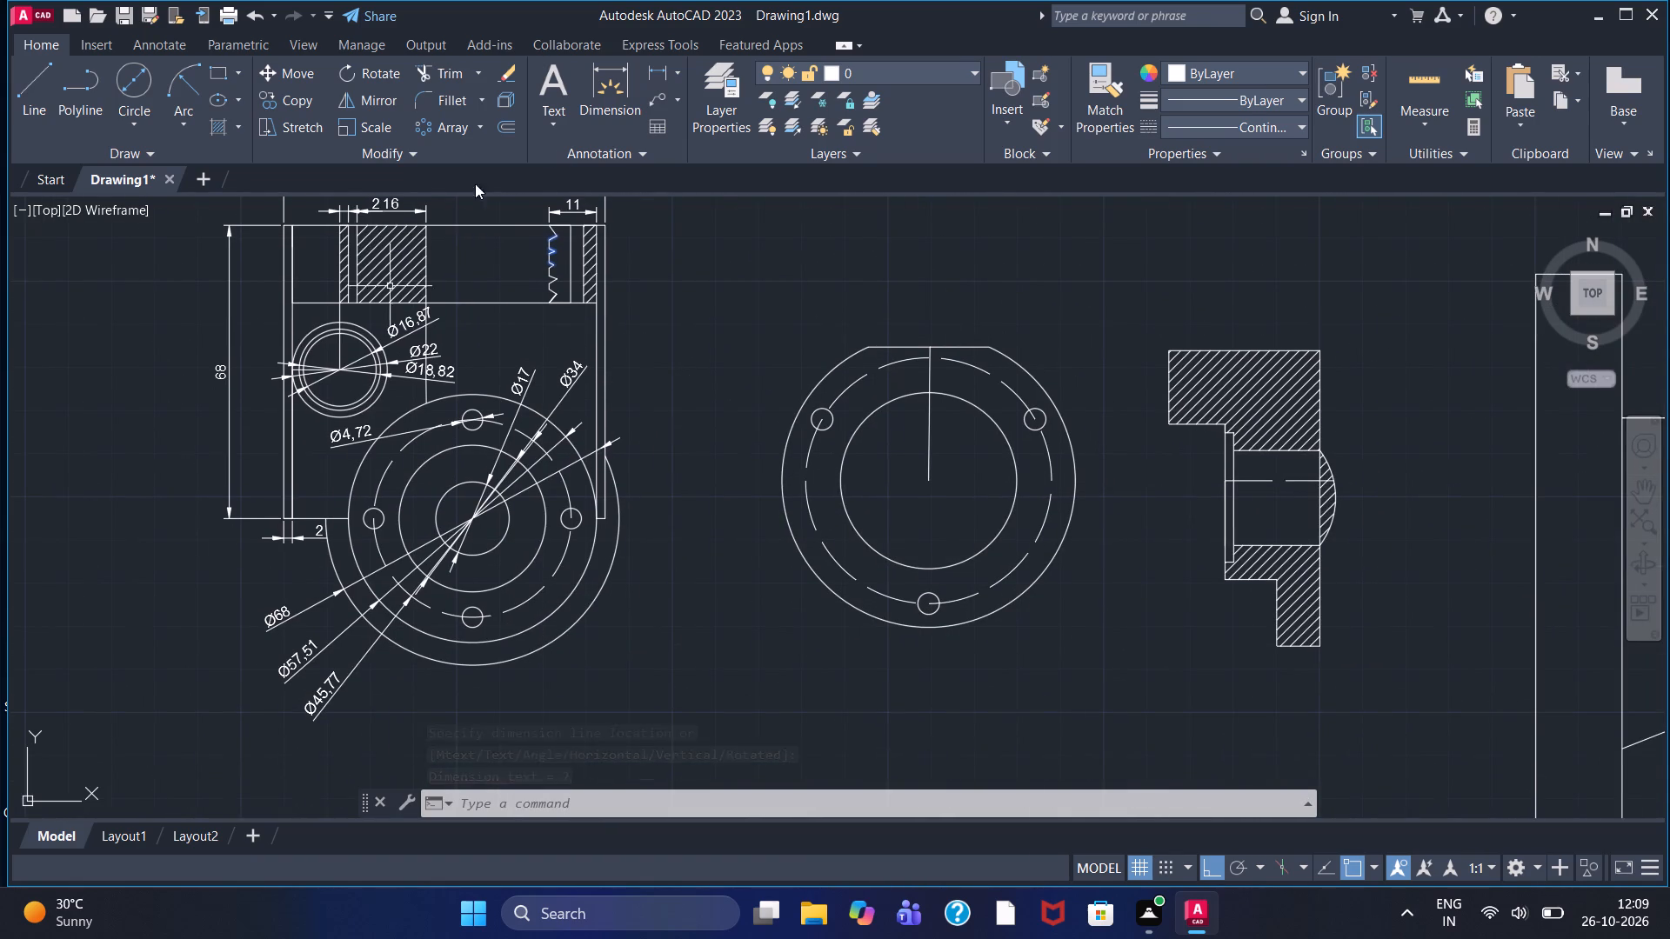
left_click(674, 79)
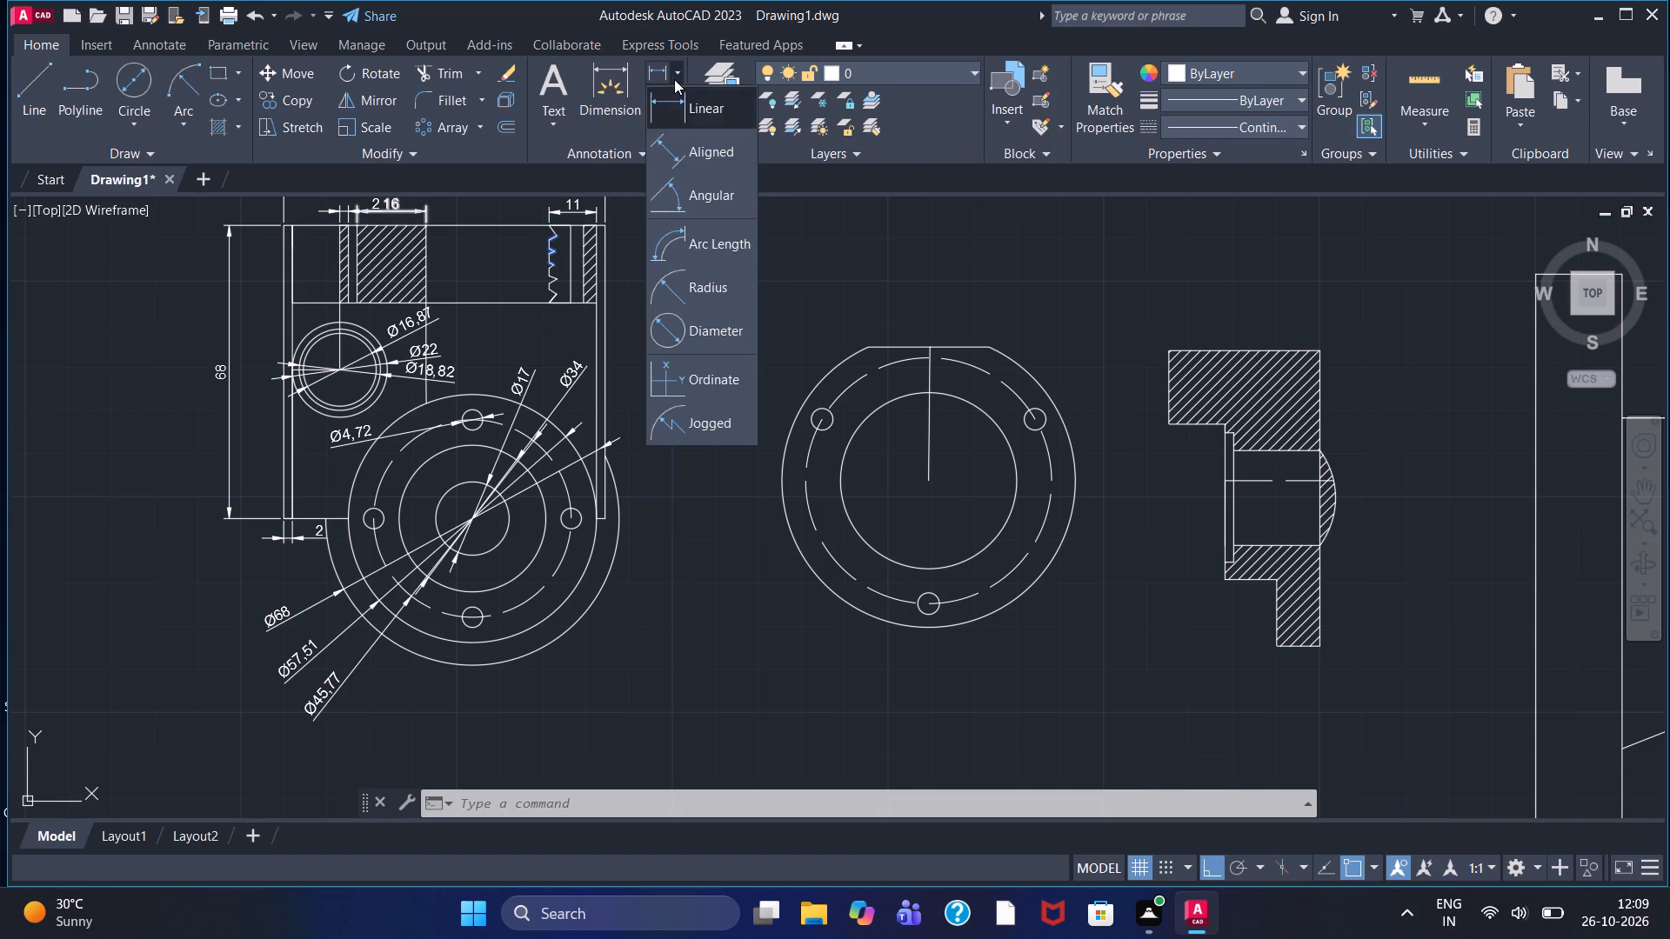
left_click(687, 336)
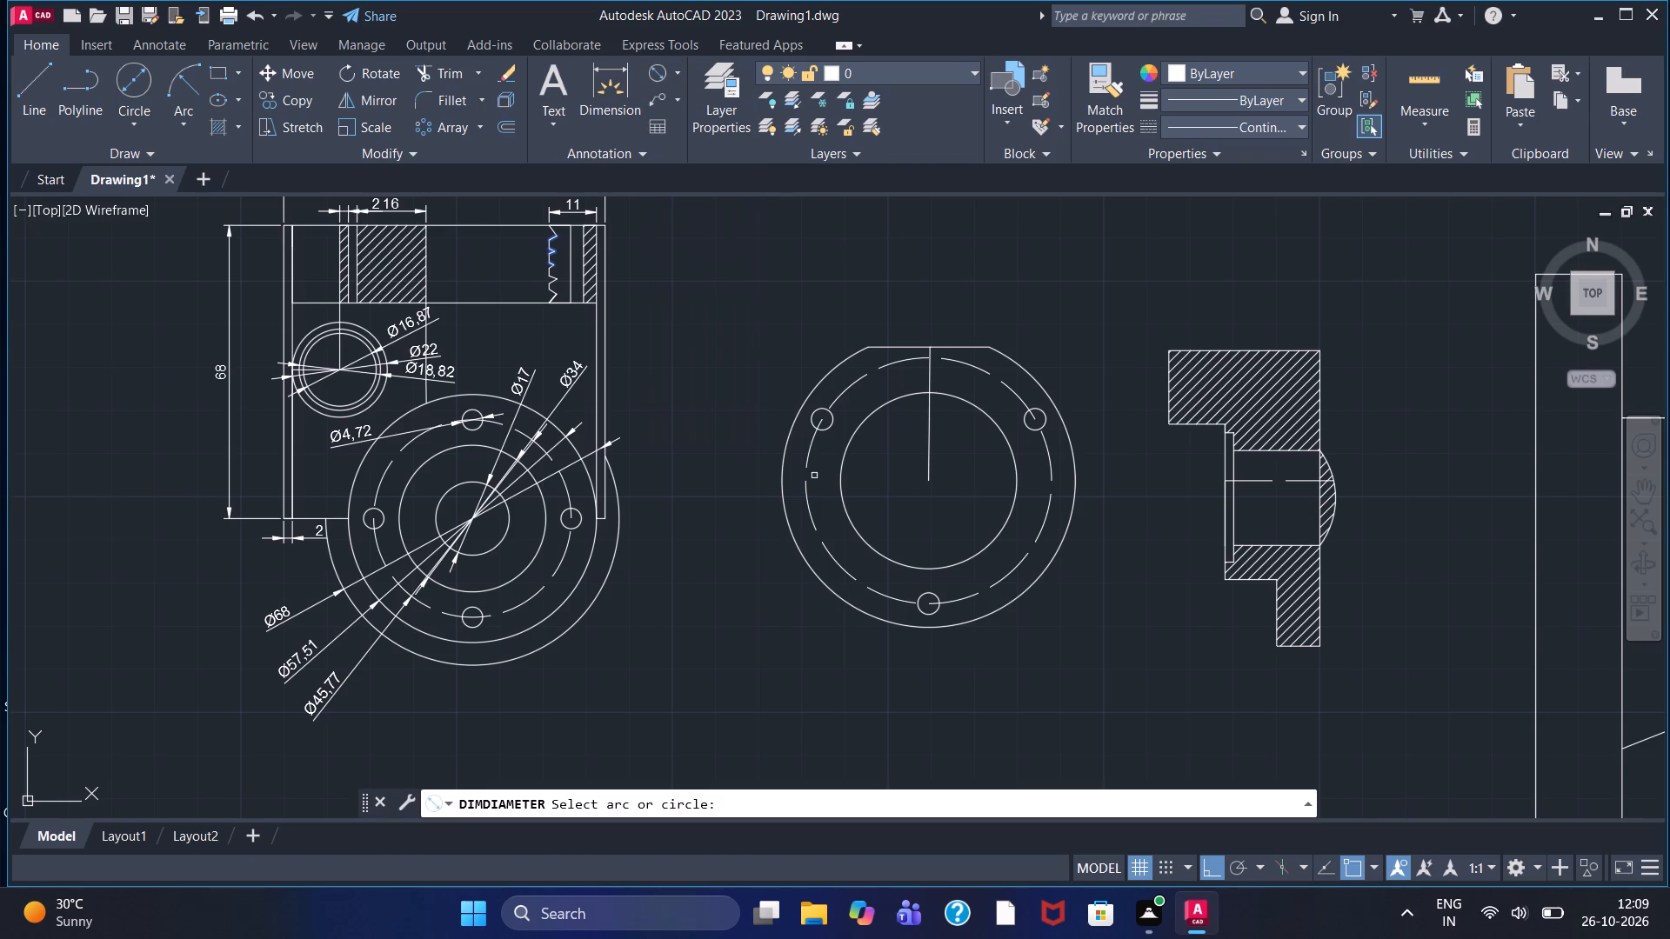
left_click(814, 390)
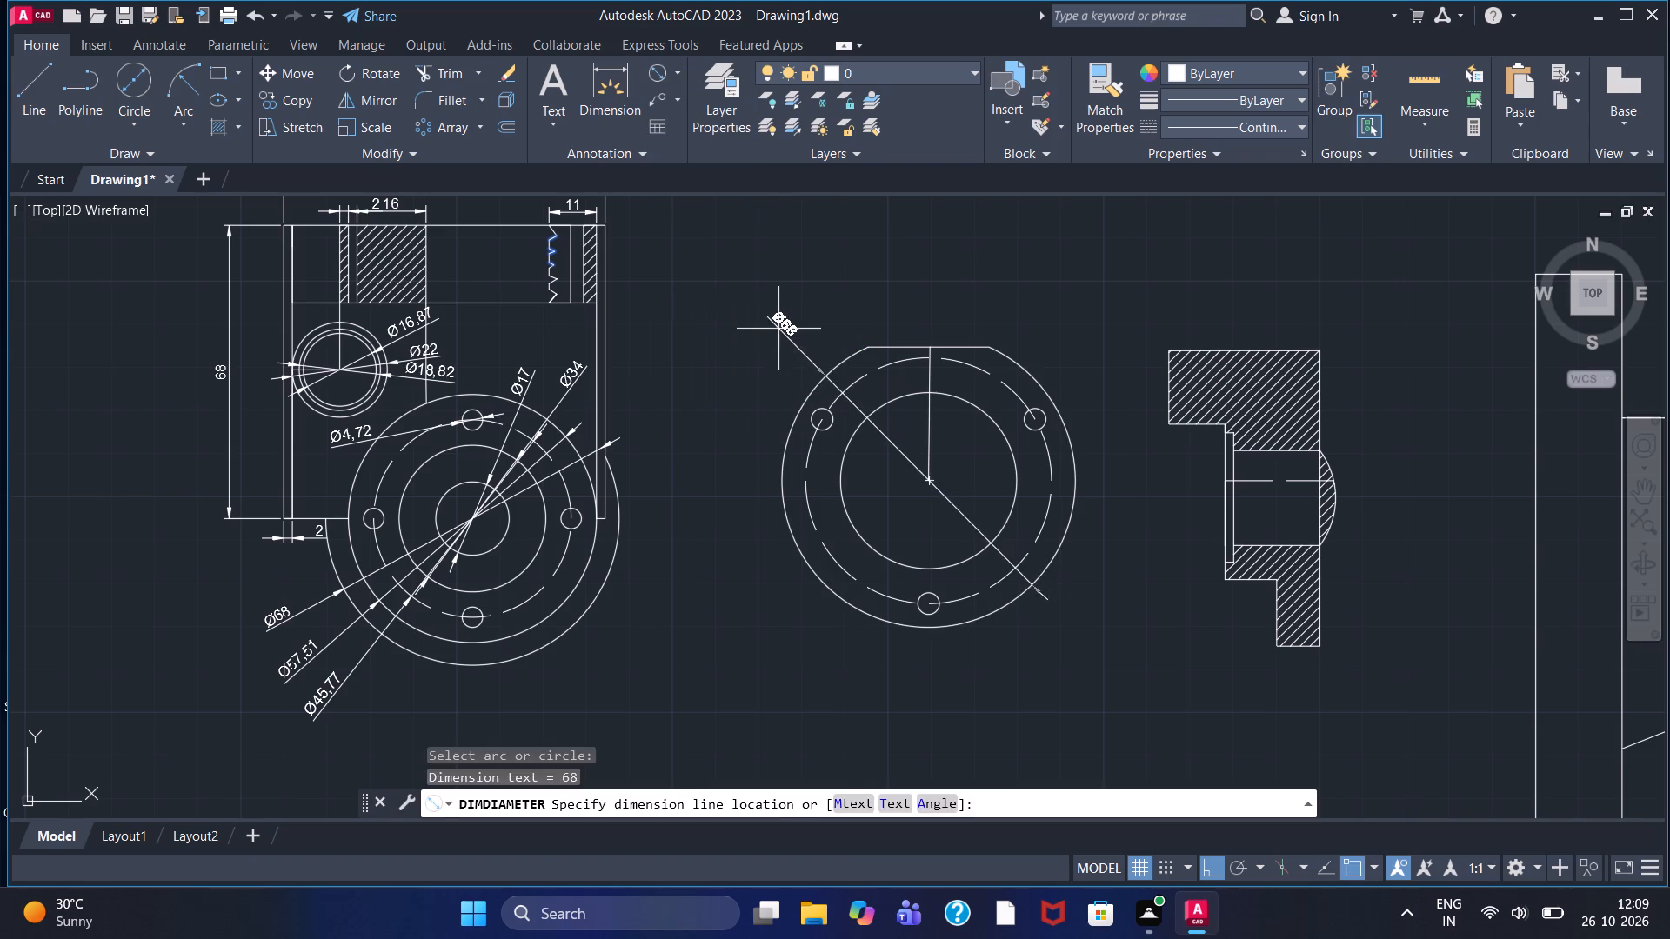
left_click(772, 314)
left_click(650, 70)
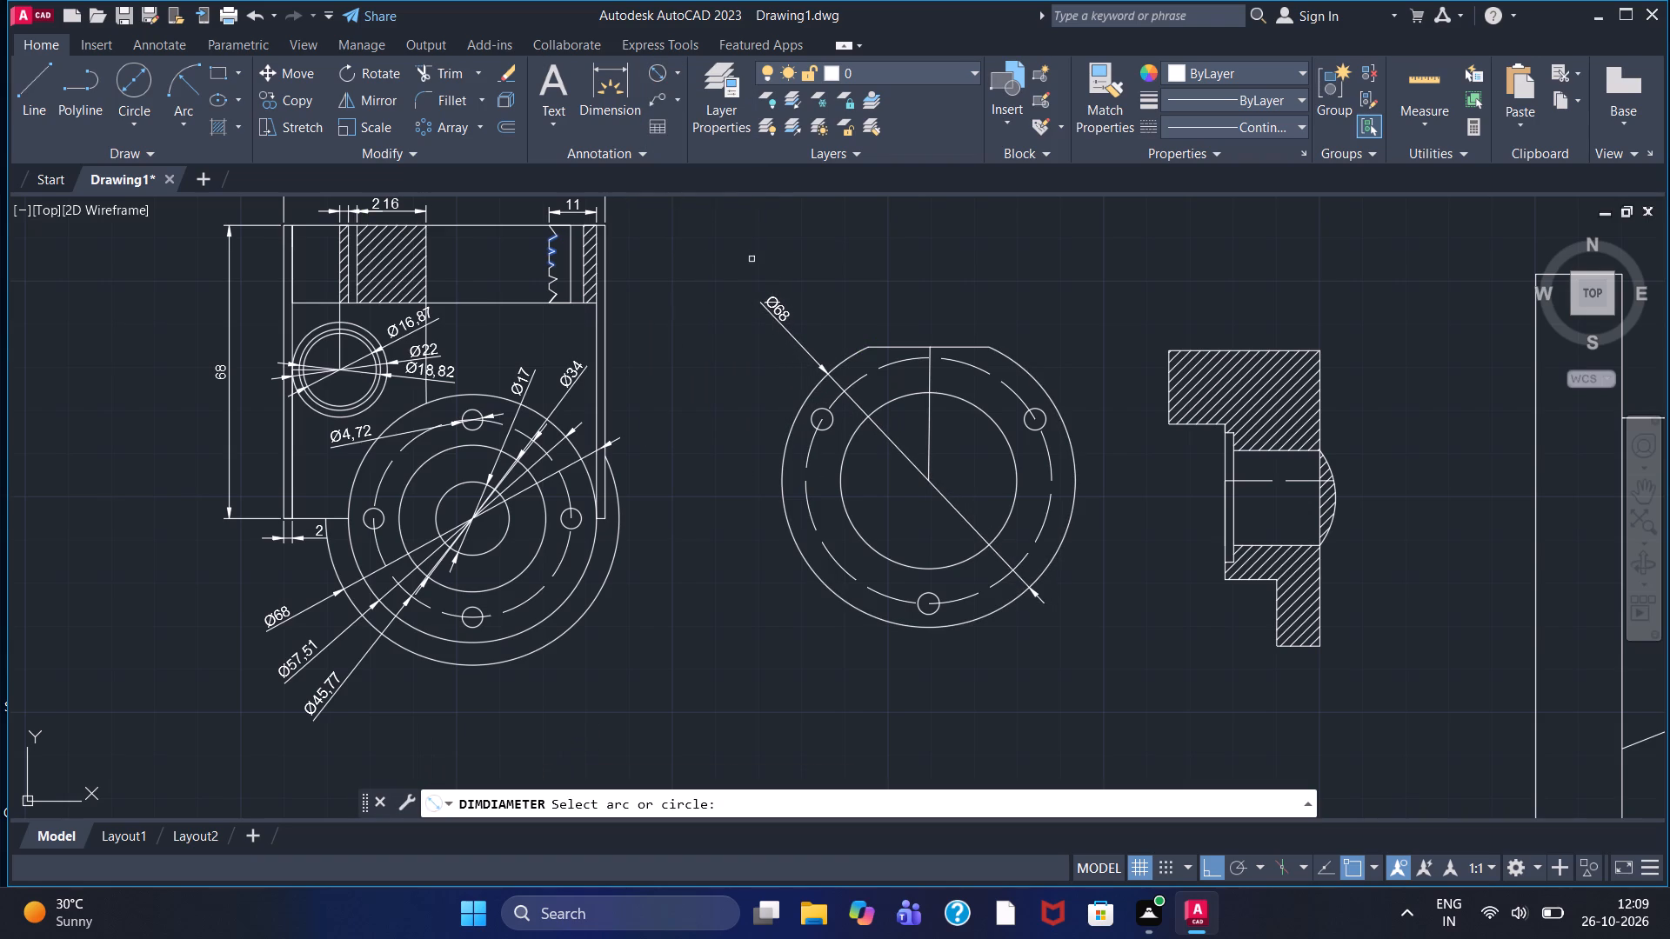
left_click(811, 452)
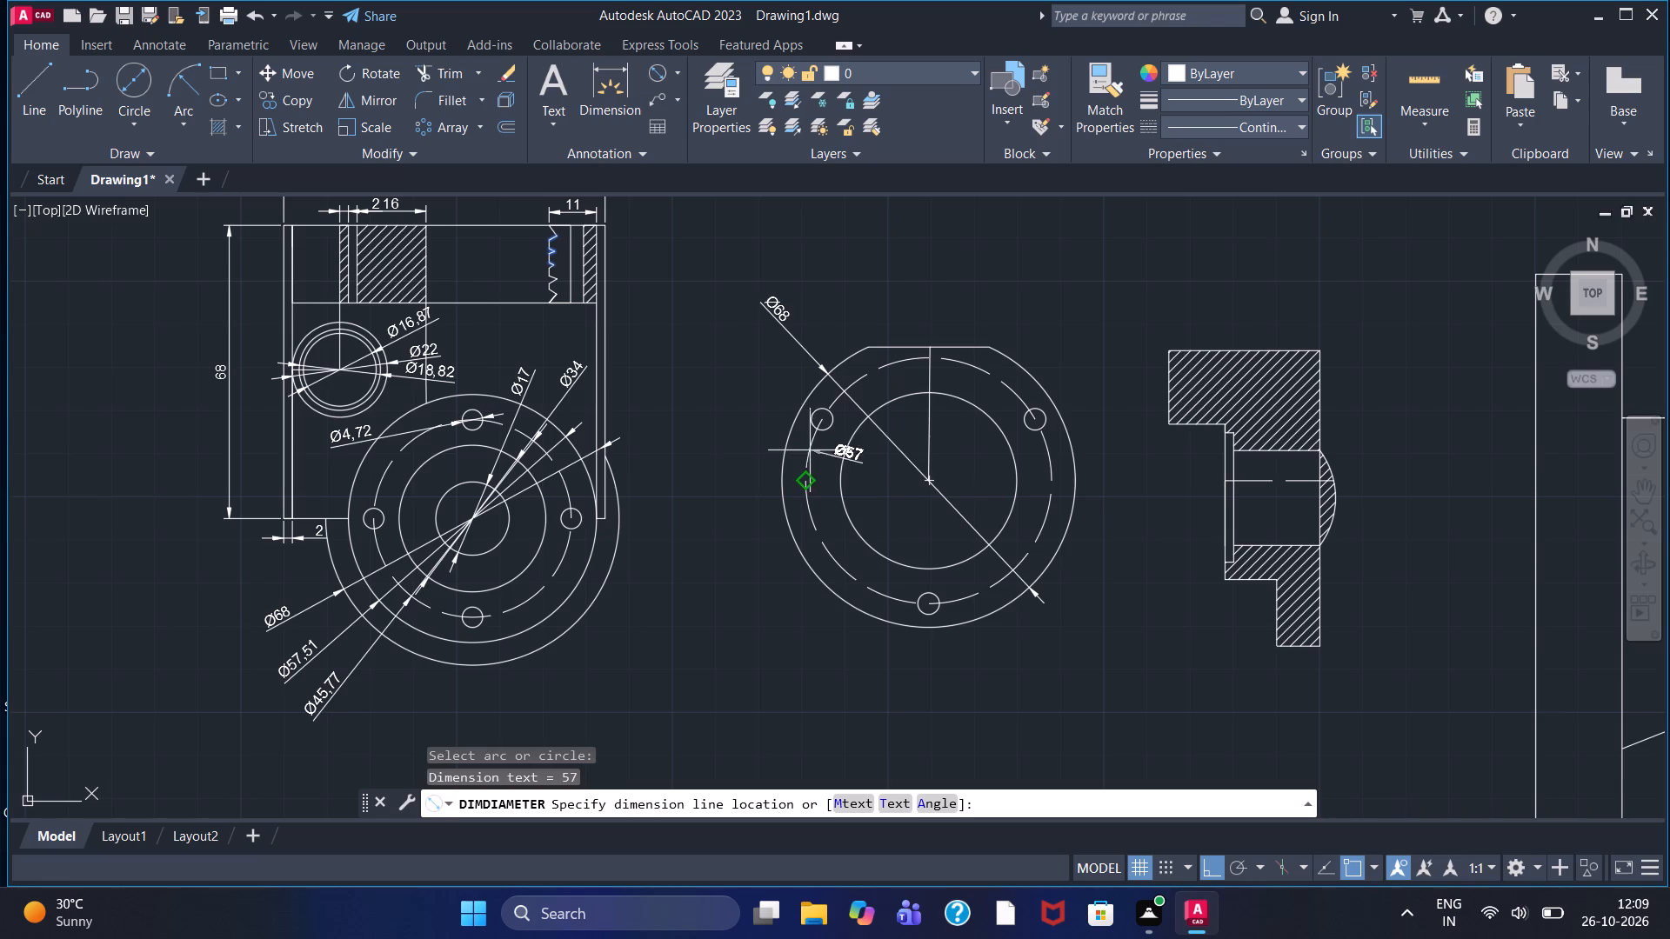
left_click(731, 349)
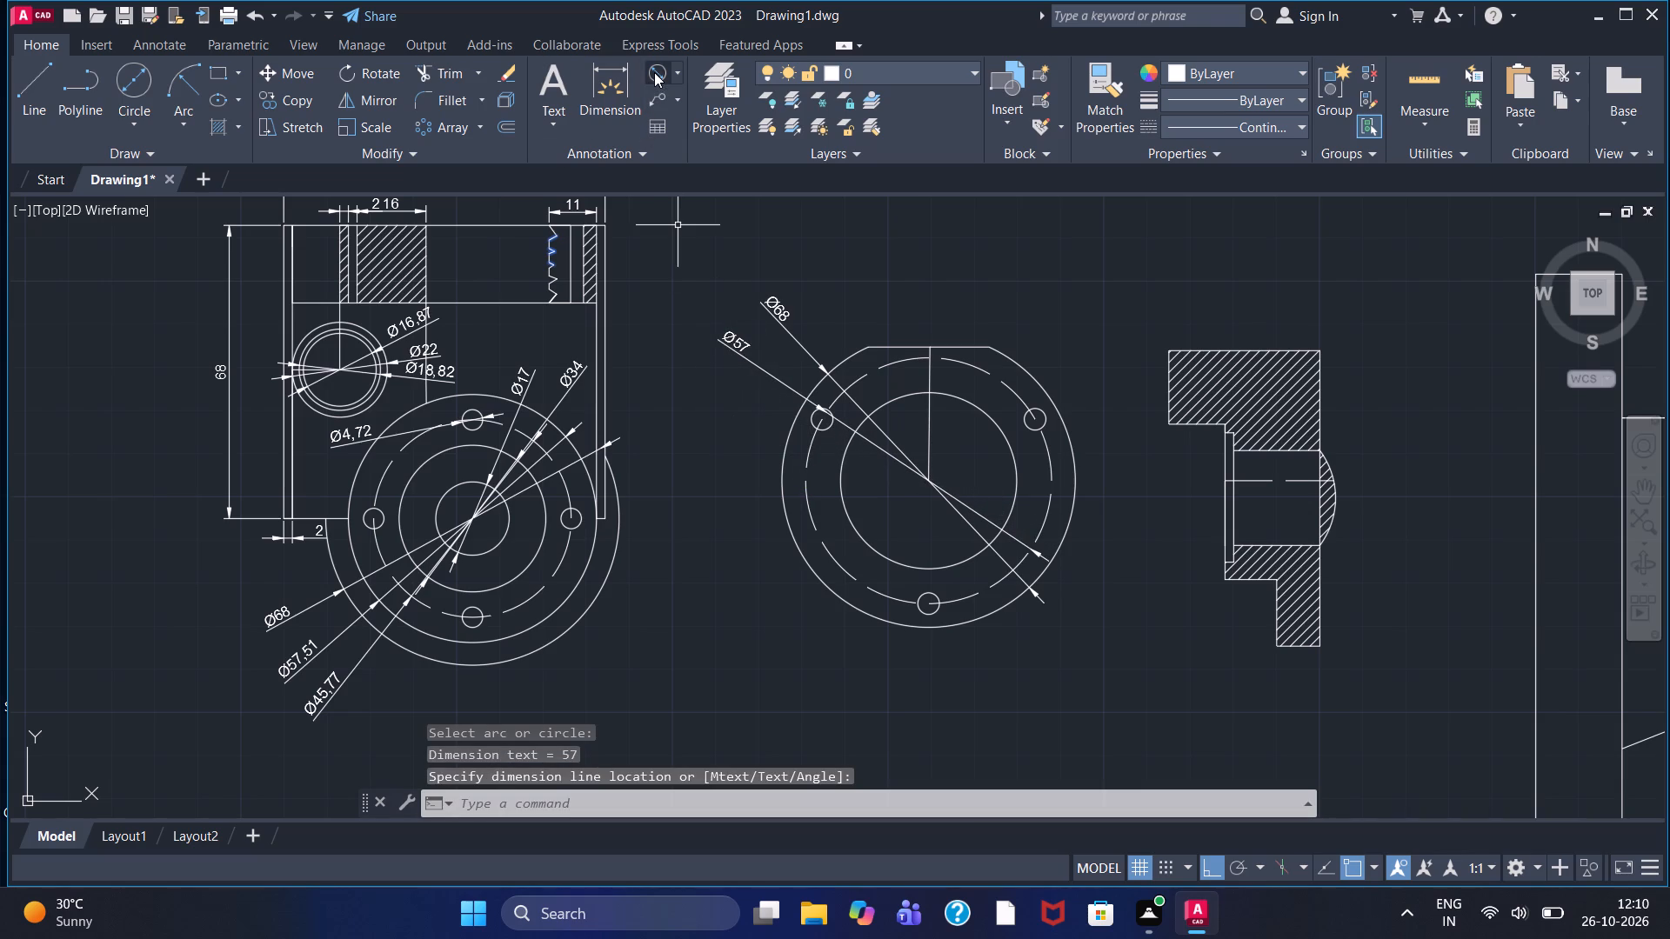
left_click(654, 72)
left_click(852, 523)
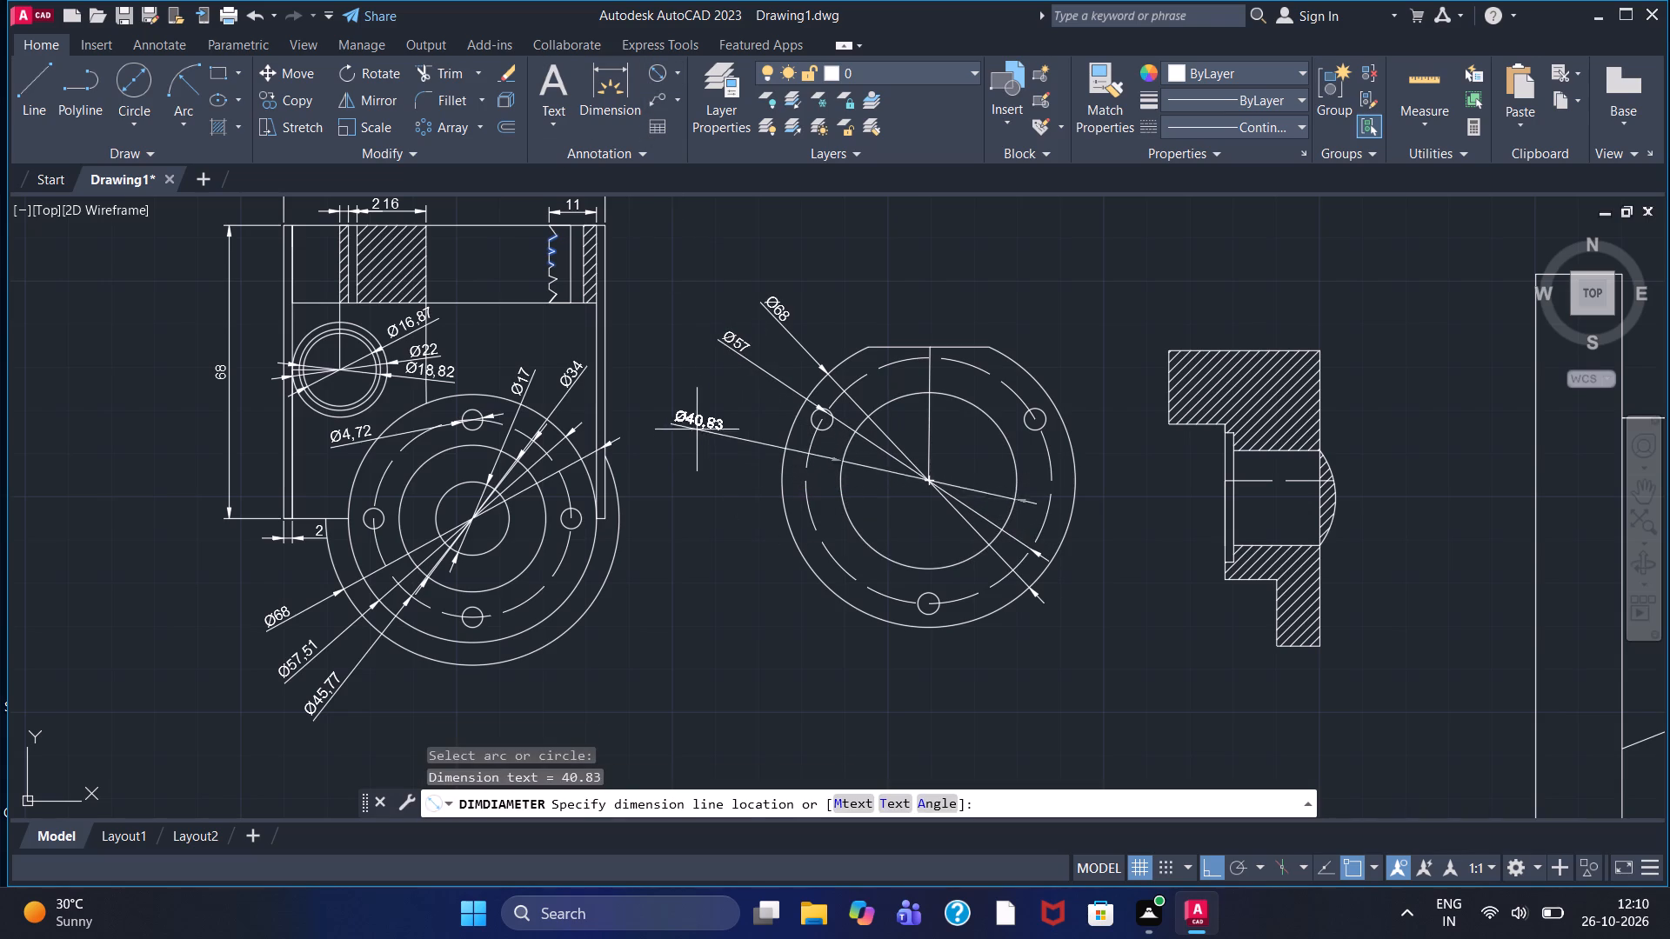
left_click(710, 391)
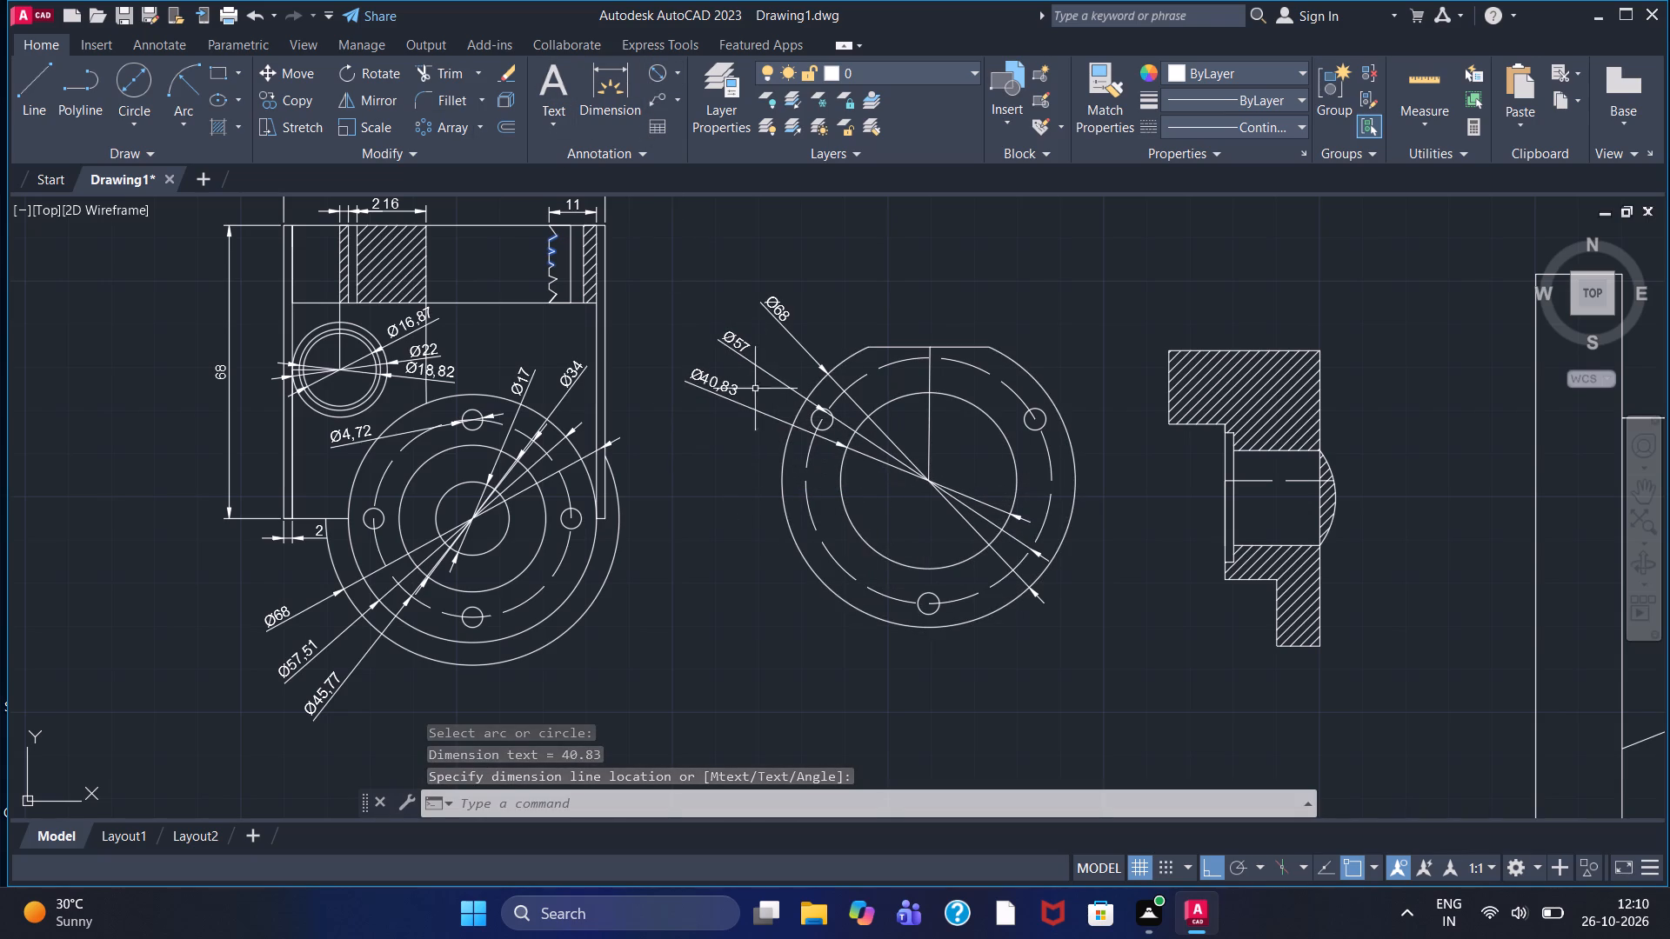
Add a diameter dimension to the small bolt hole at the bottom of the flat-topped flange.
right_click(715, 388)
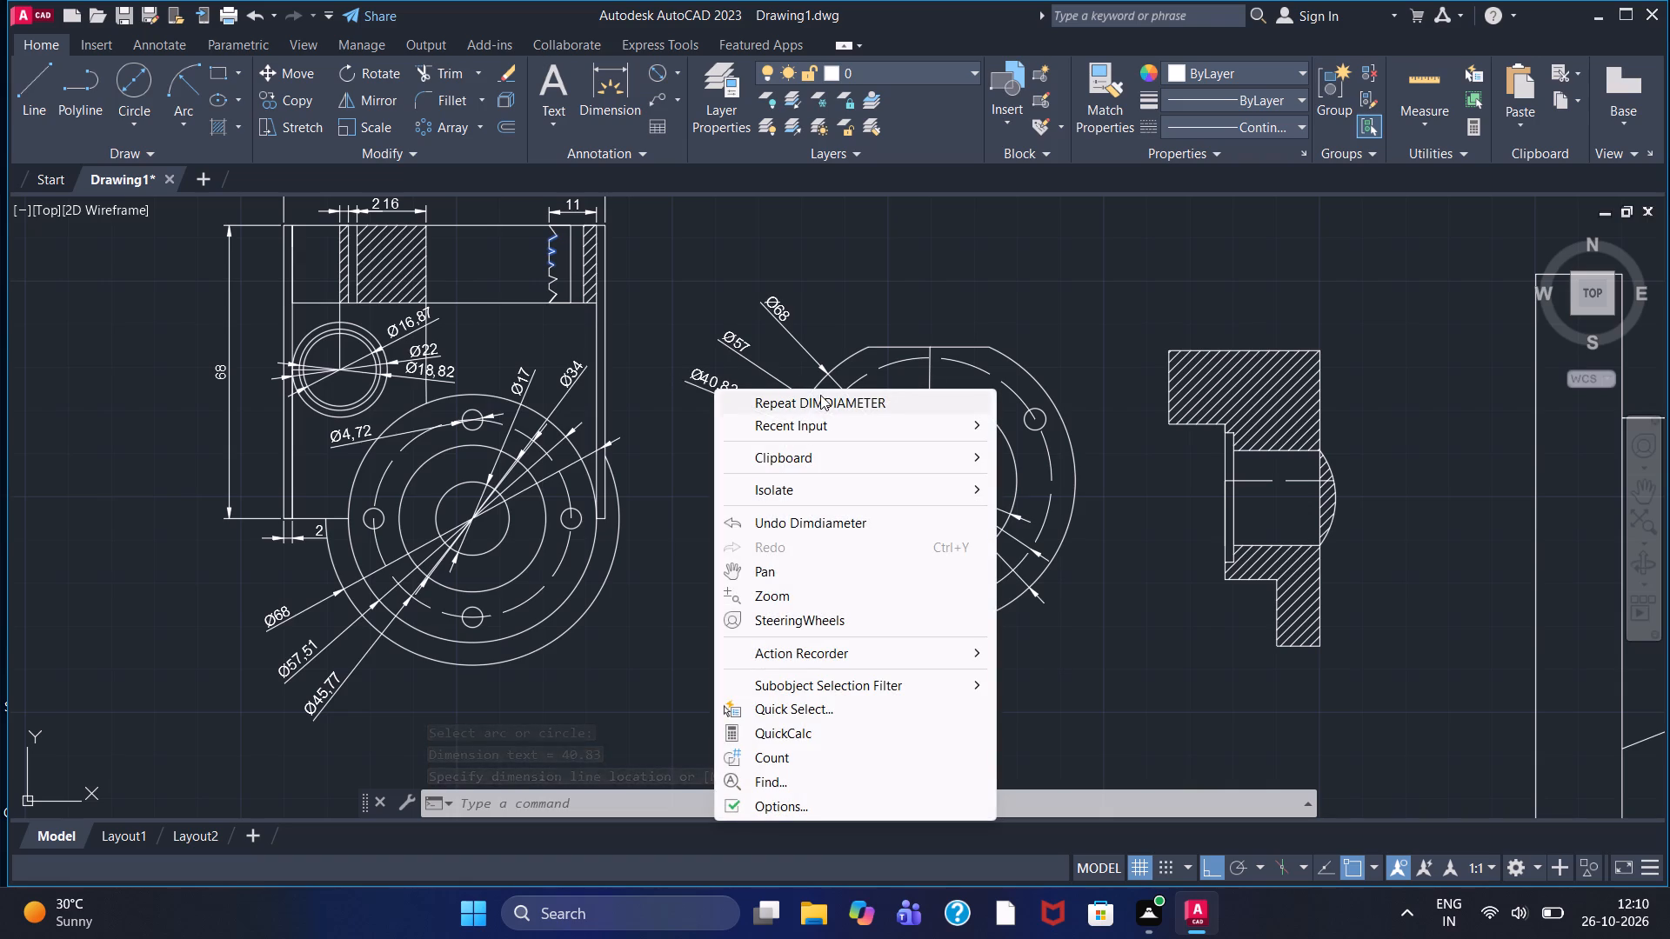
left_click(820, 395)
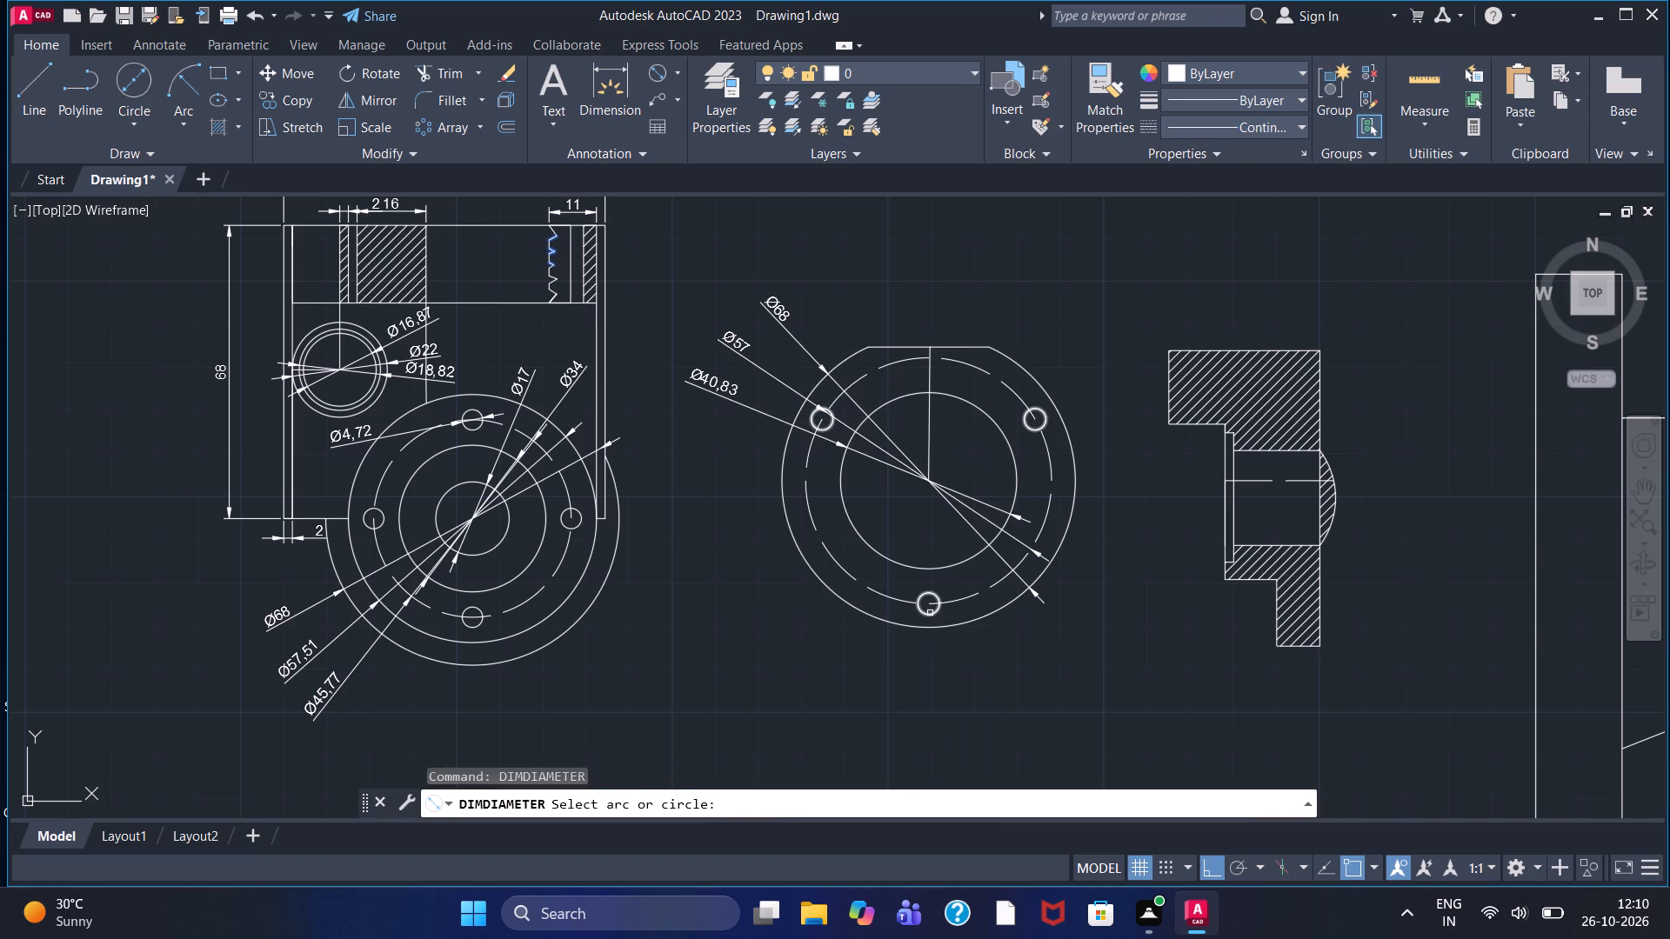
left_click(930, 613)
left_click(812, 631)
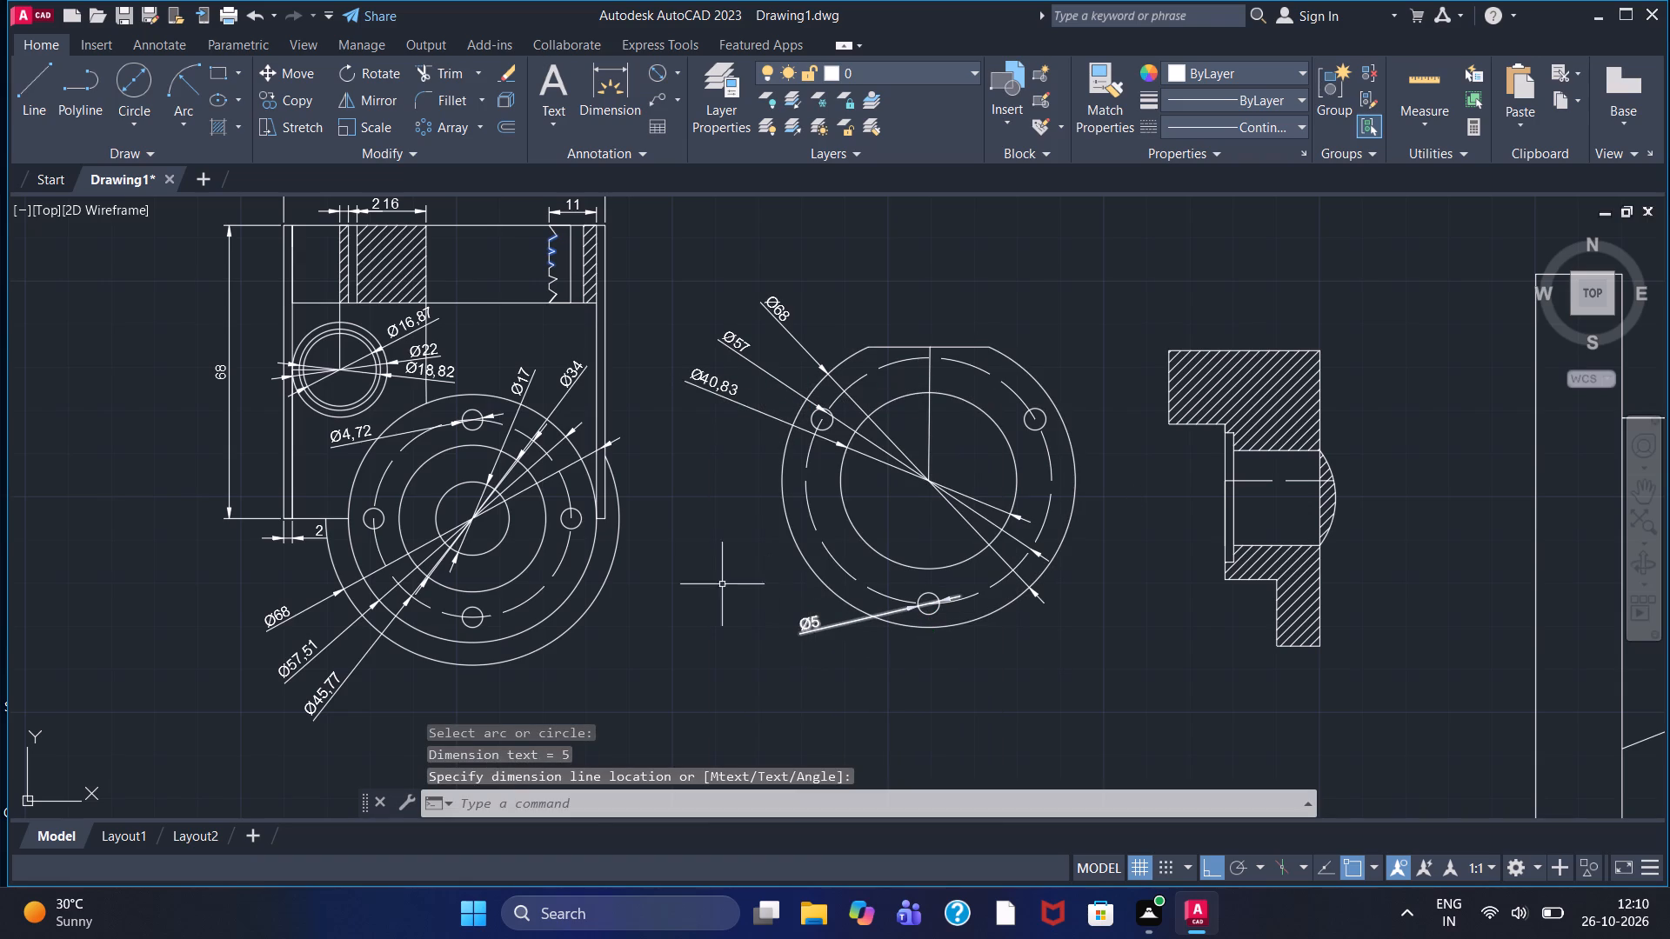
Add a linear dimension to the flange's flat top edge, placed above the view.
left_click(683, 74)
left_click(700, 117)
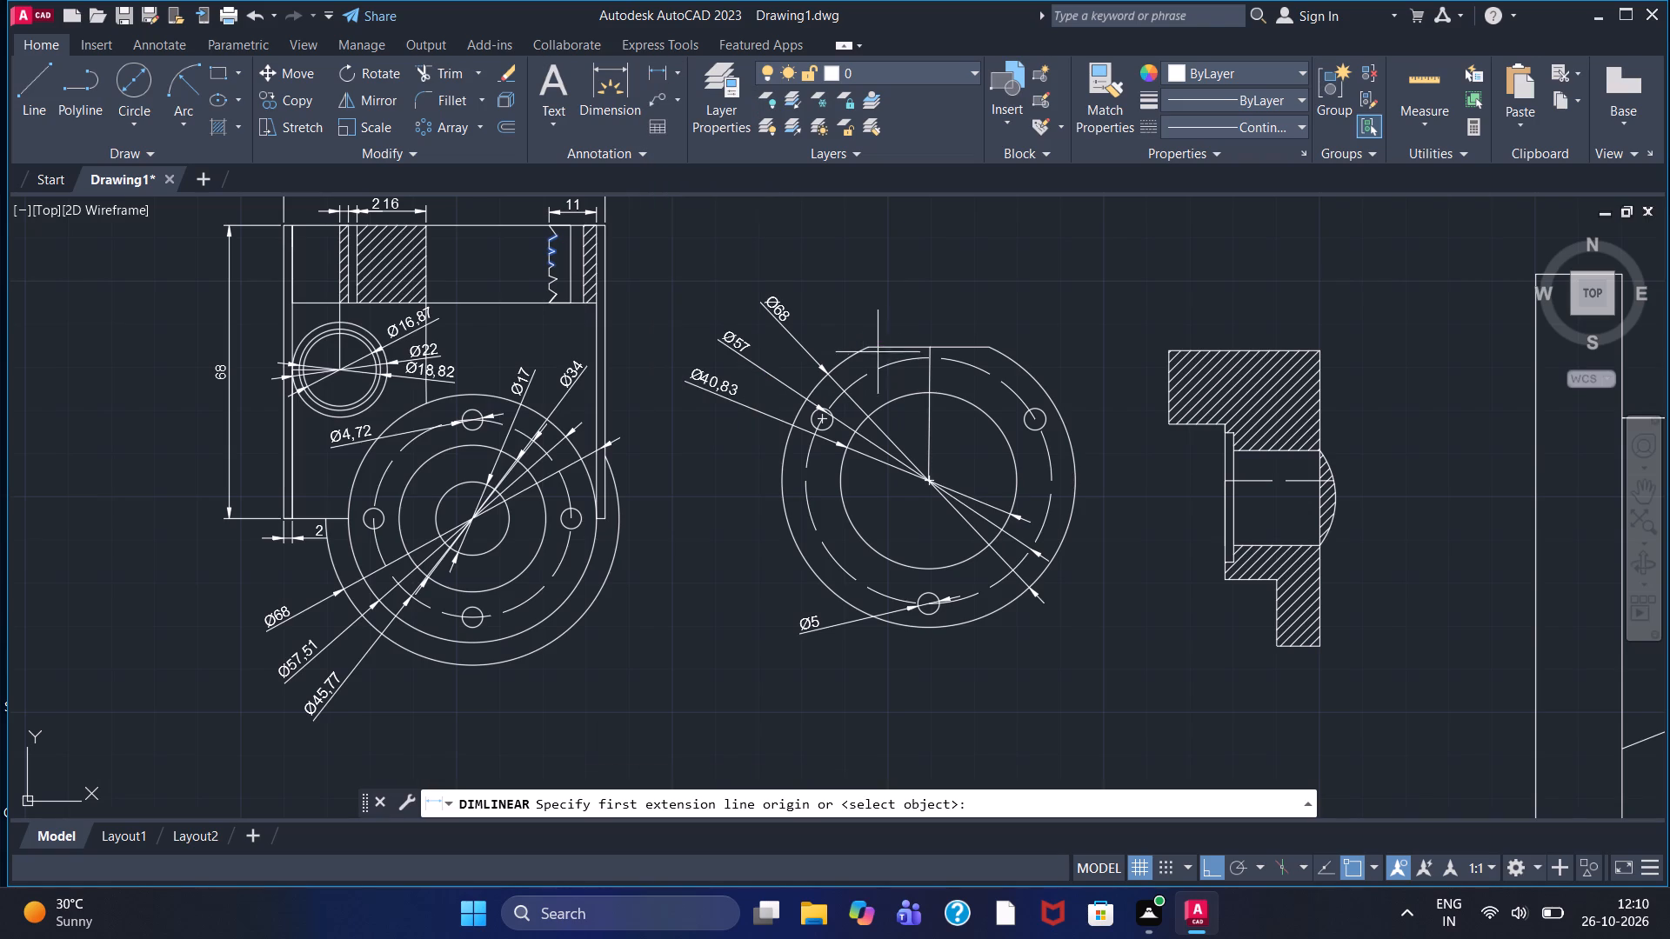
left_click(869, 346)
double_click(982, 347)
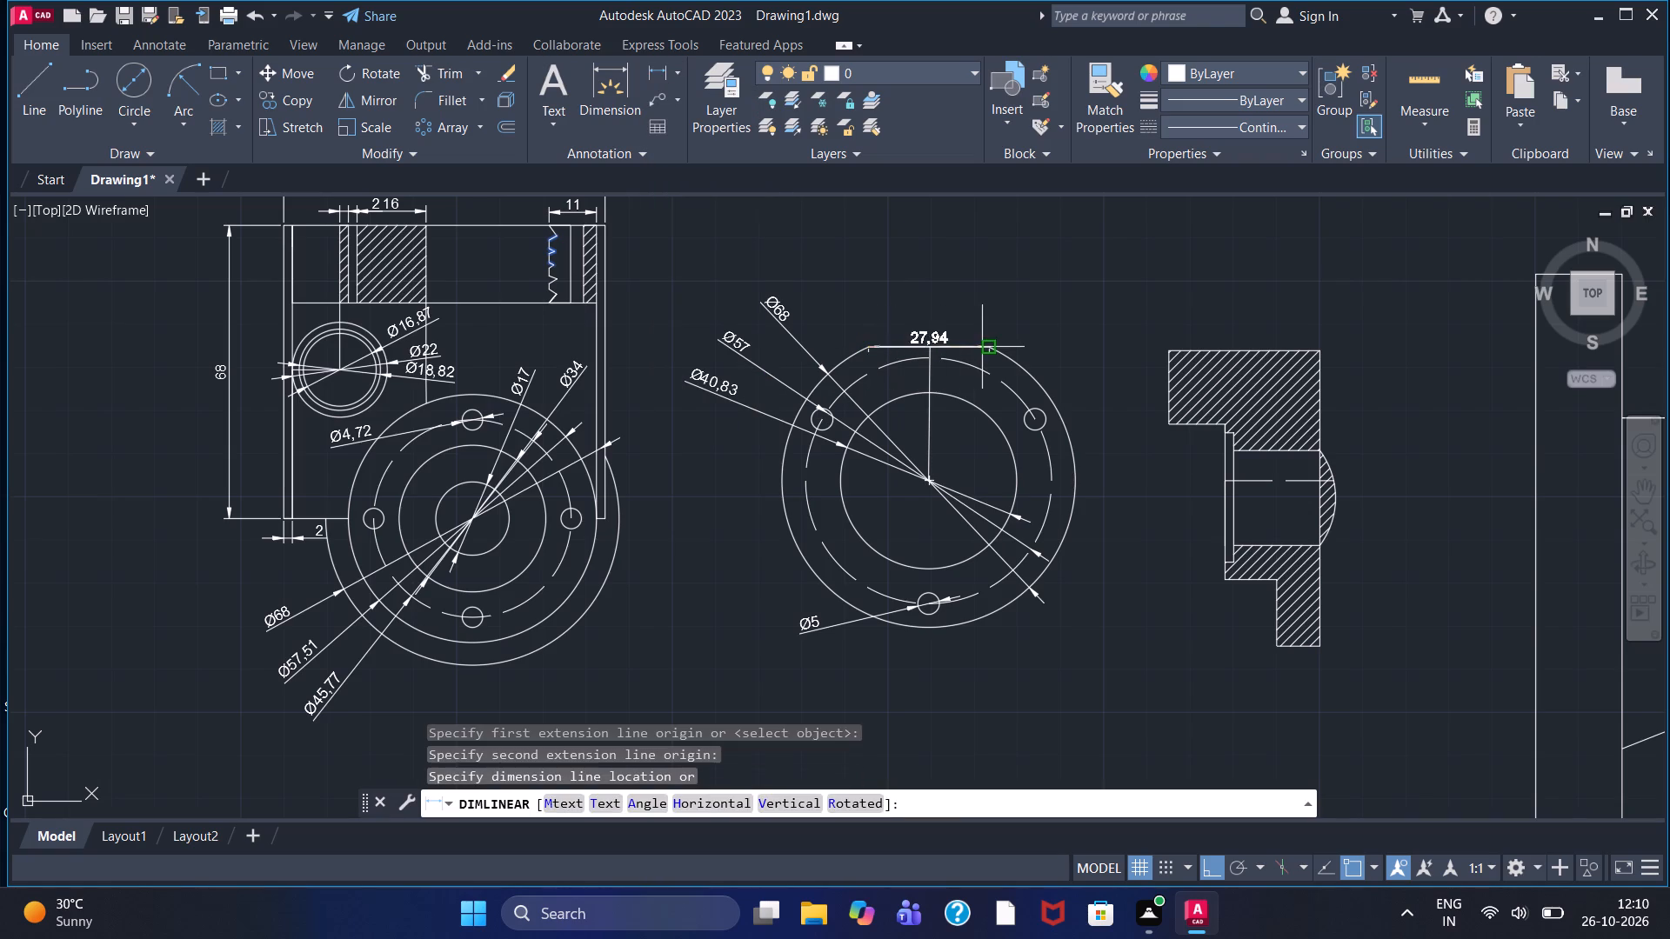
left_click(927, 292)
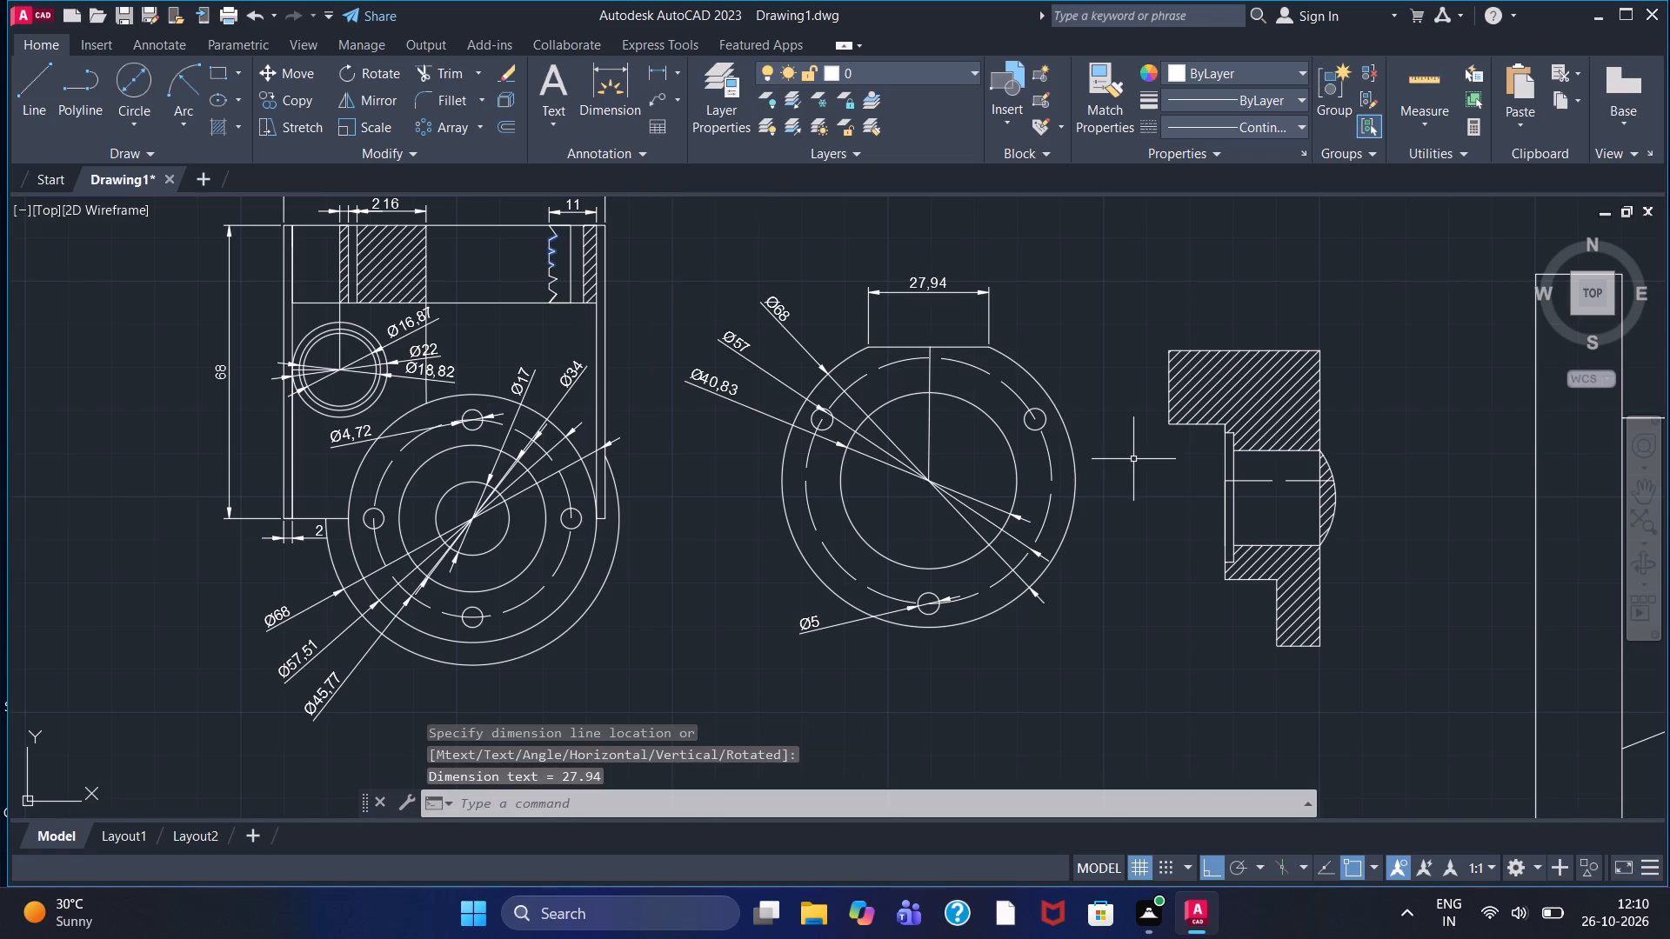
Dimension the hatched section view's top edge width and the height of its upper block's outer left edge.
scroll(1133, 459, "down", 1)
middle_click_drag(1119, 459, 768, 356)
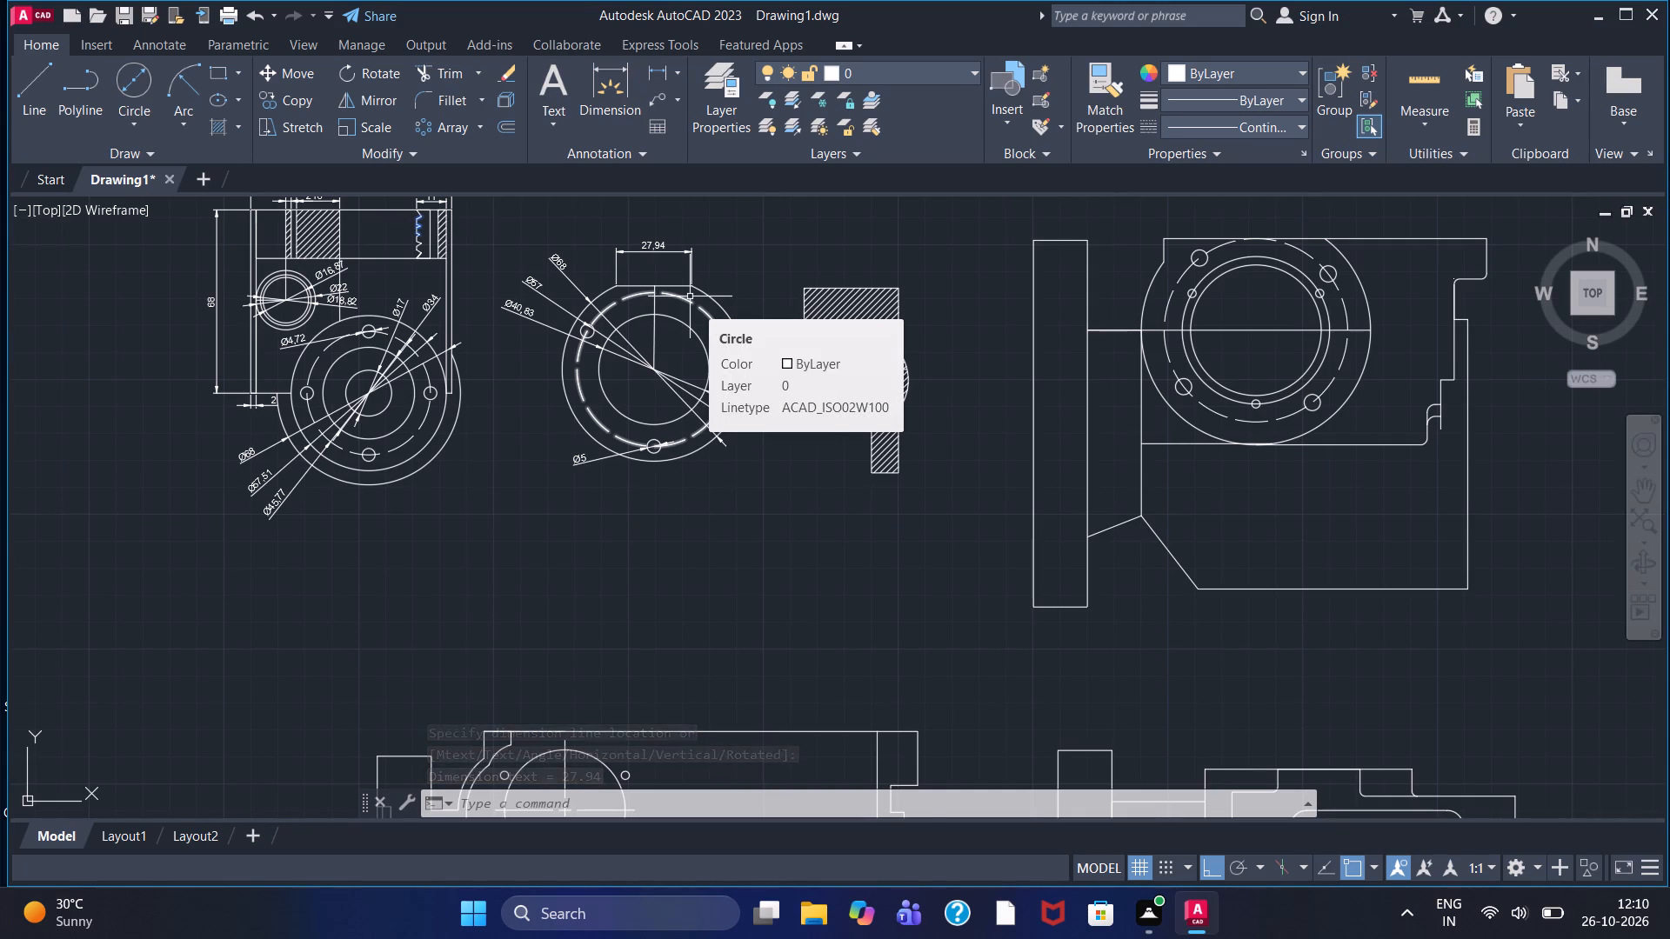
left_click(659, 73)
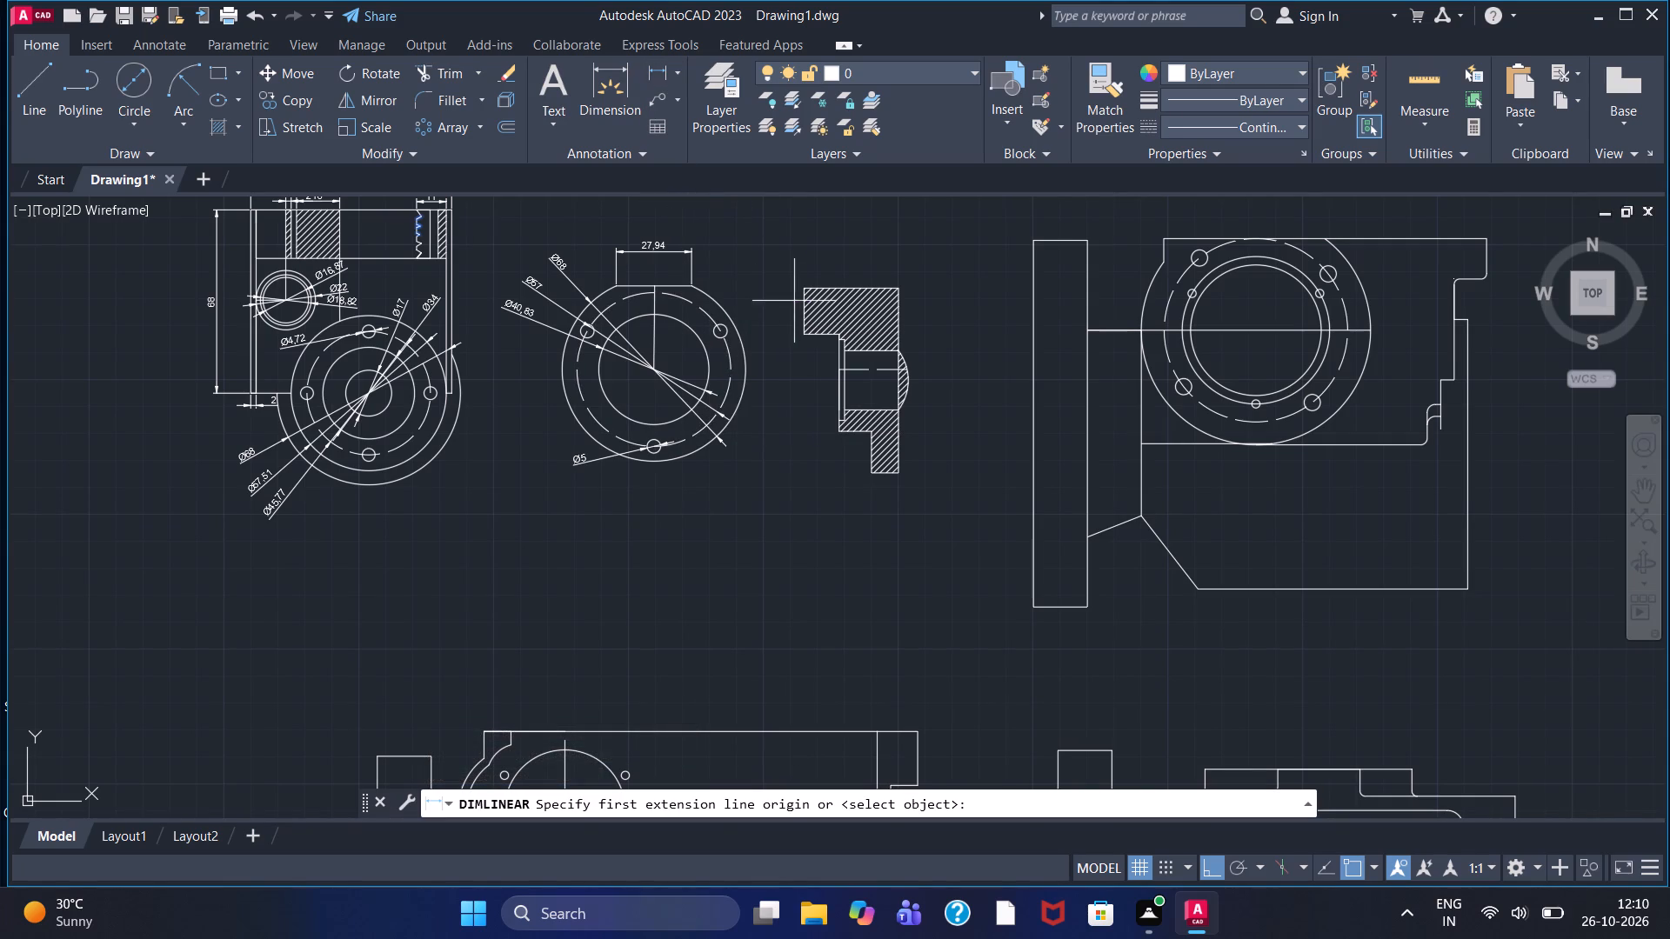
left_click(810, 286)
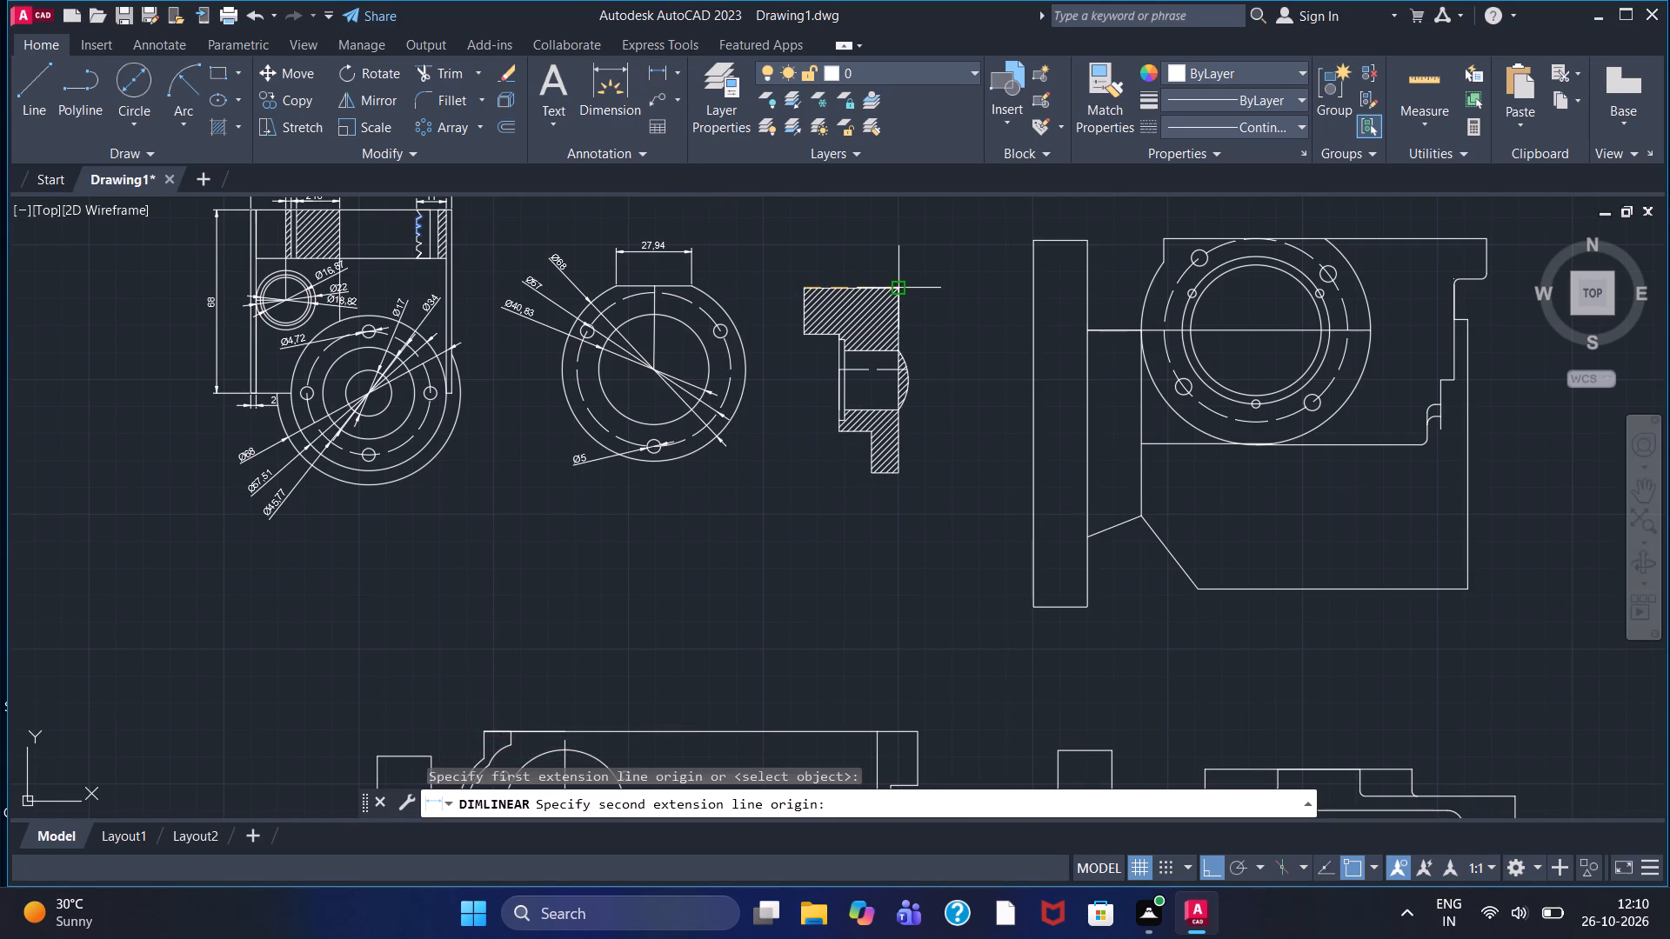
left_click(899, 287)
left_click(858, 244)
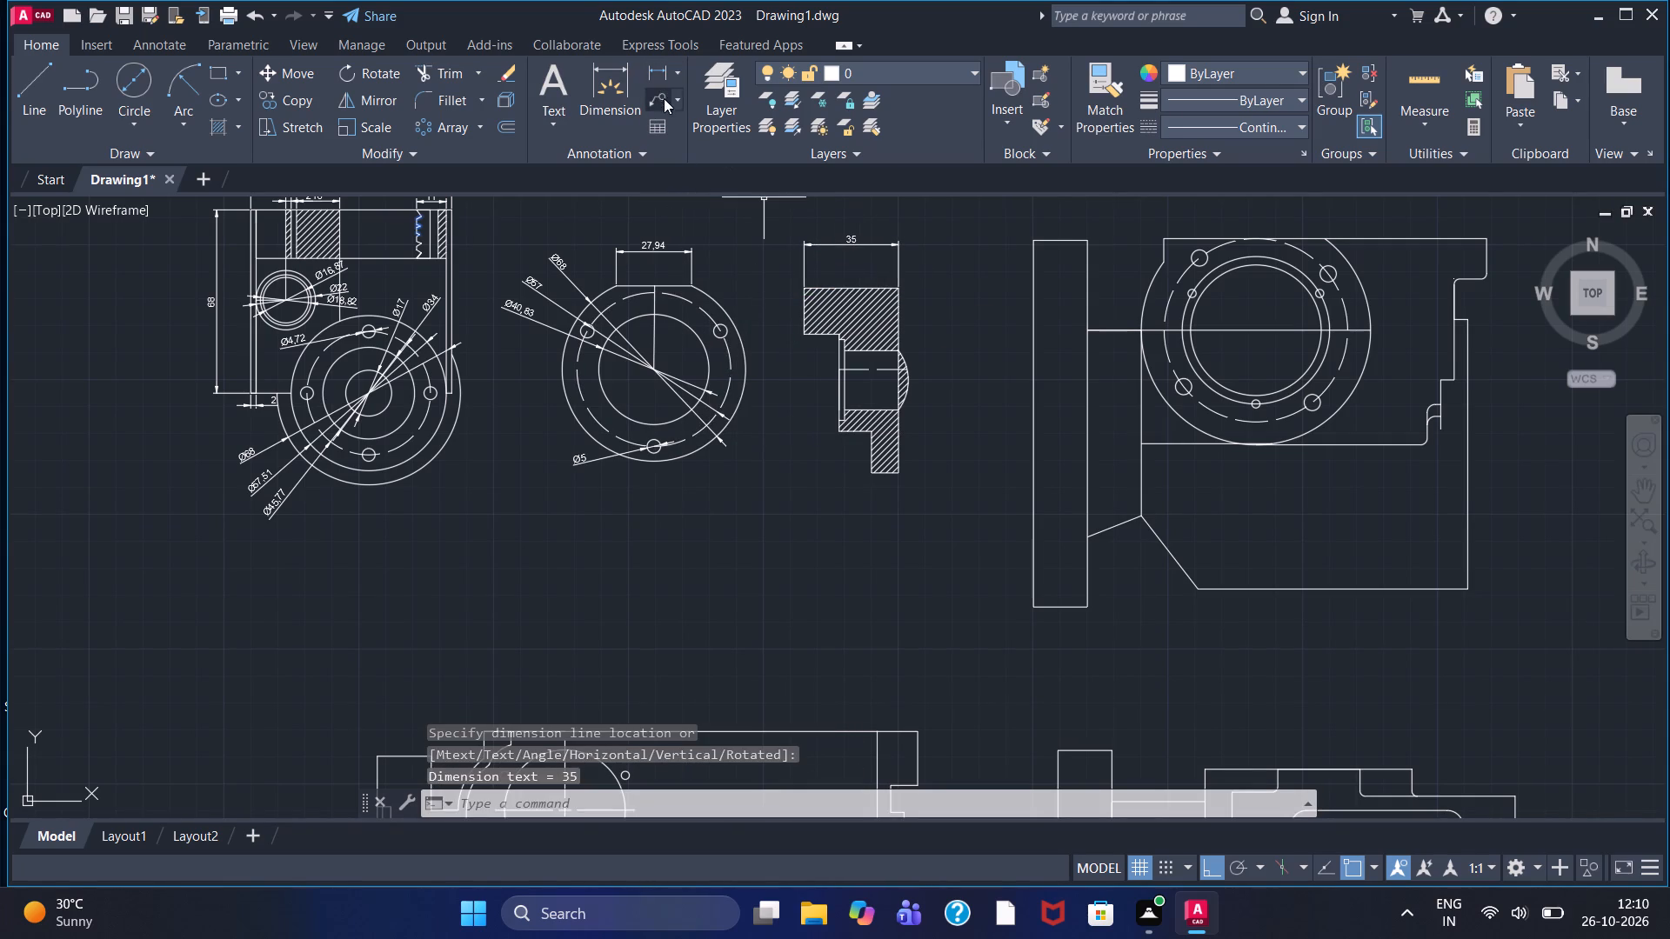
left_click(658, 67)
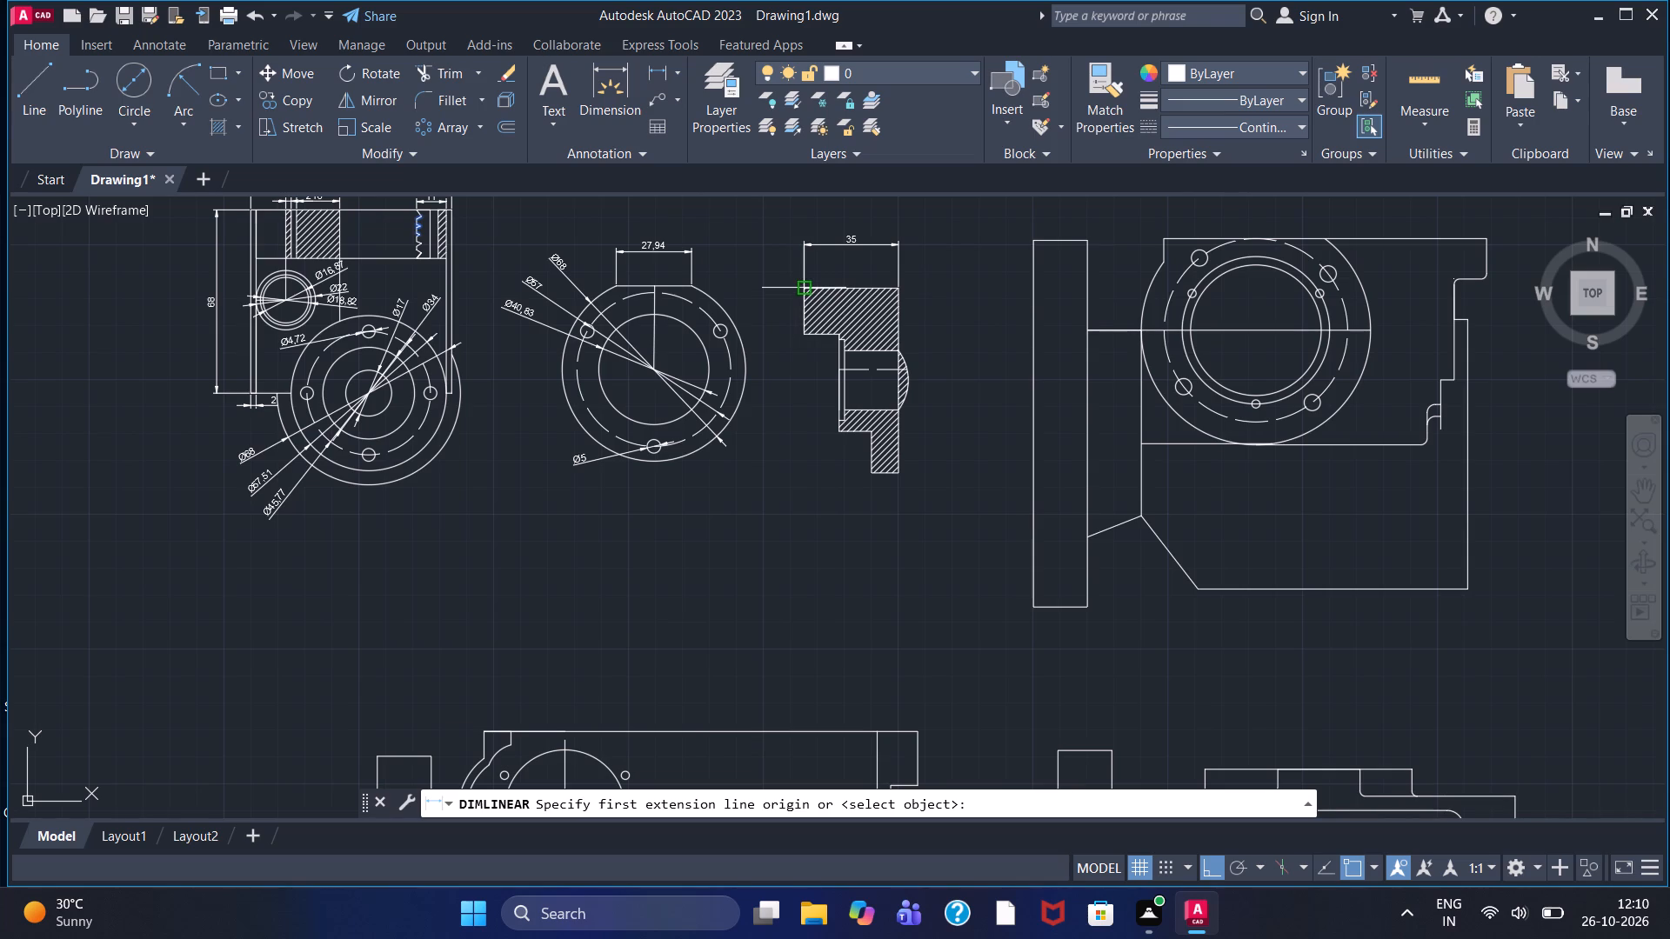
left_click(805, 294)
left_click(805, 329)
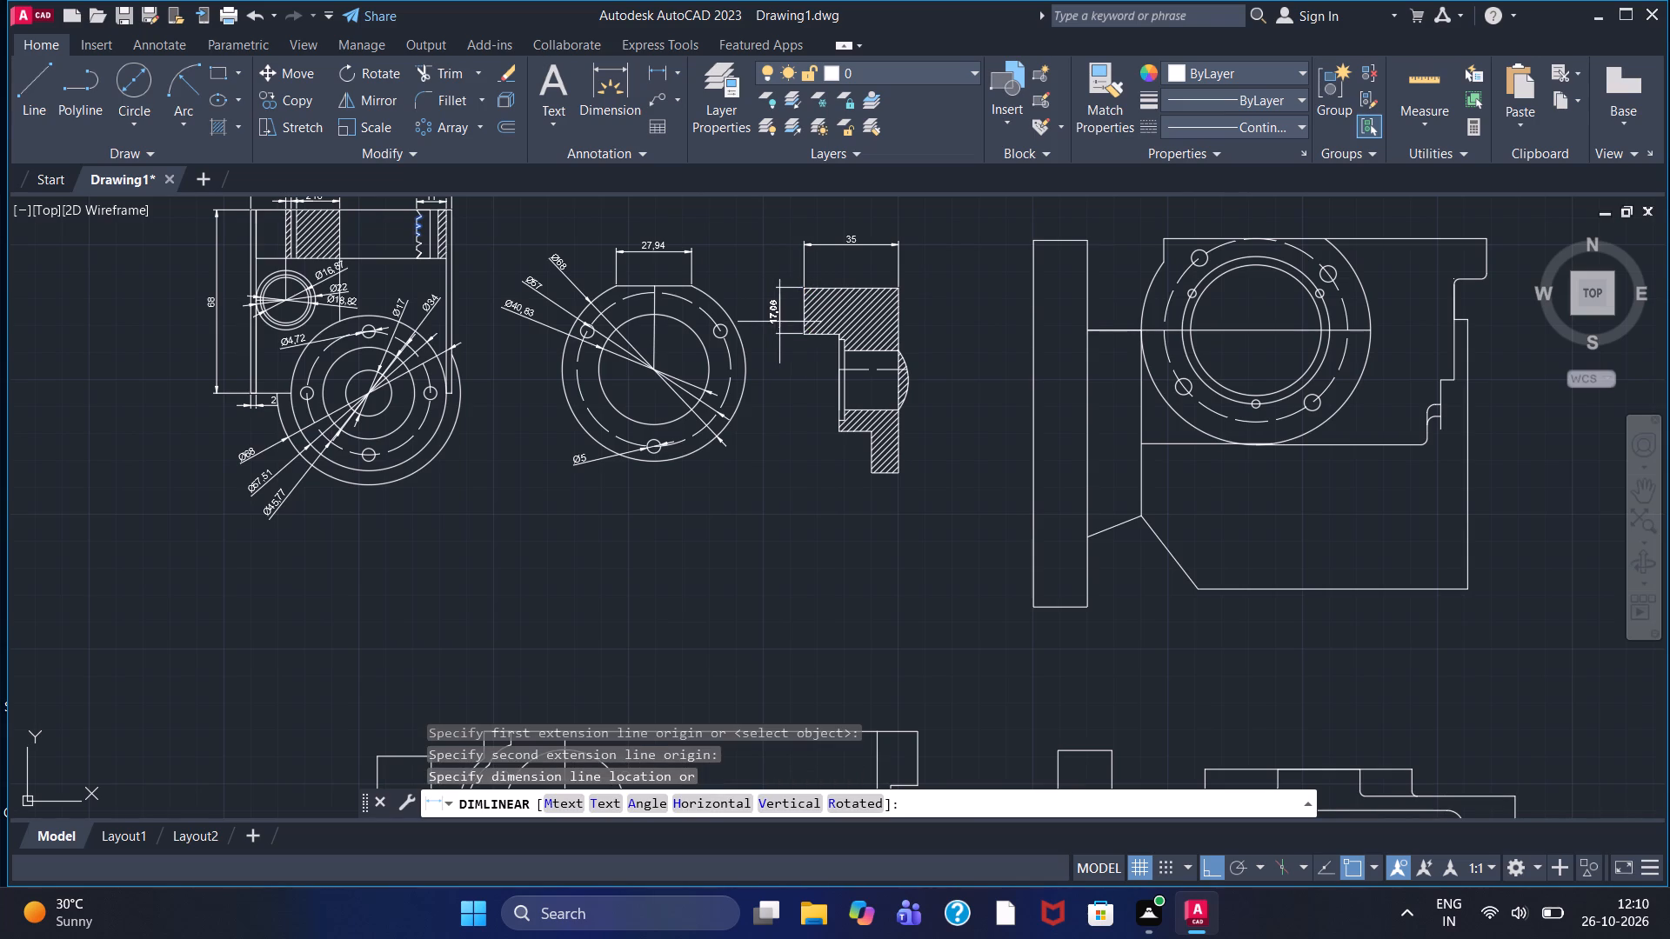
left_click(779, 322)
Add a vertical linear dimension to the section view's overall height along its straight right side.
left_click(666, 74)
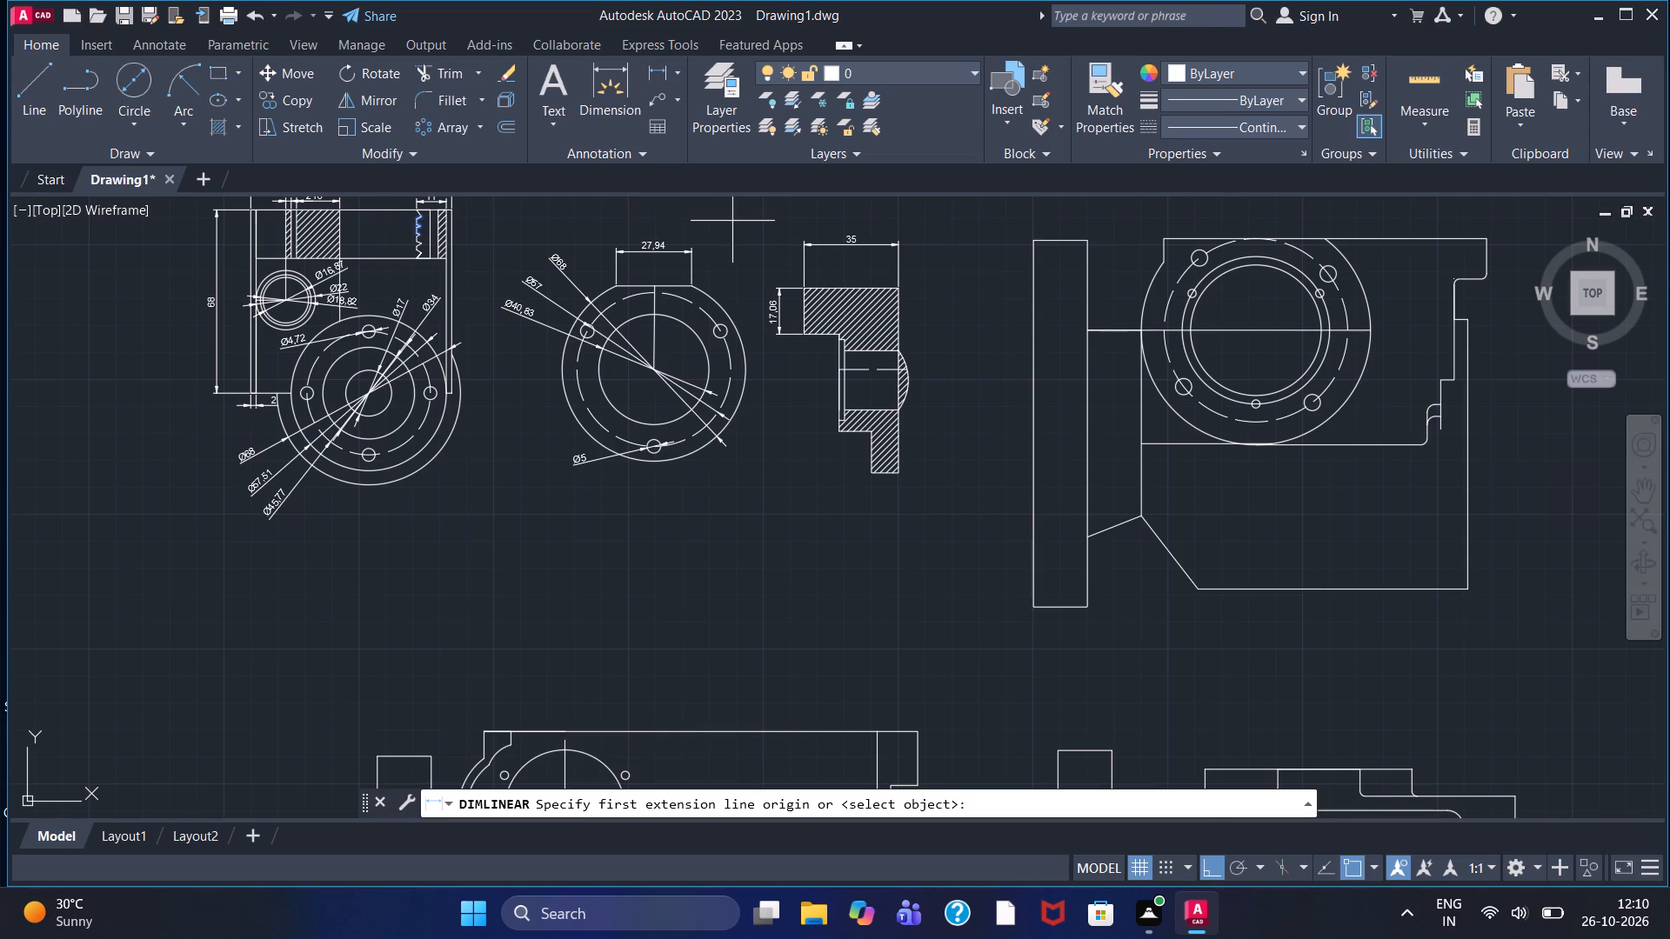
left_click(901, 285)
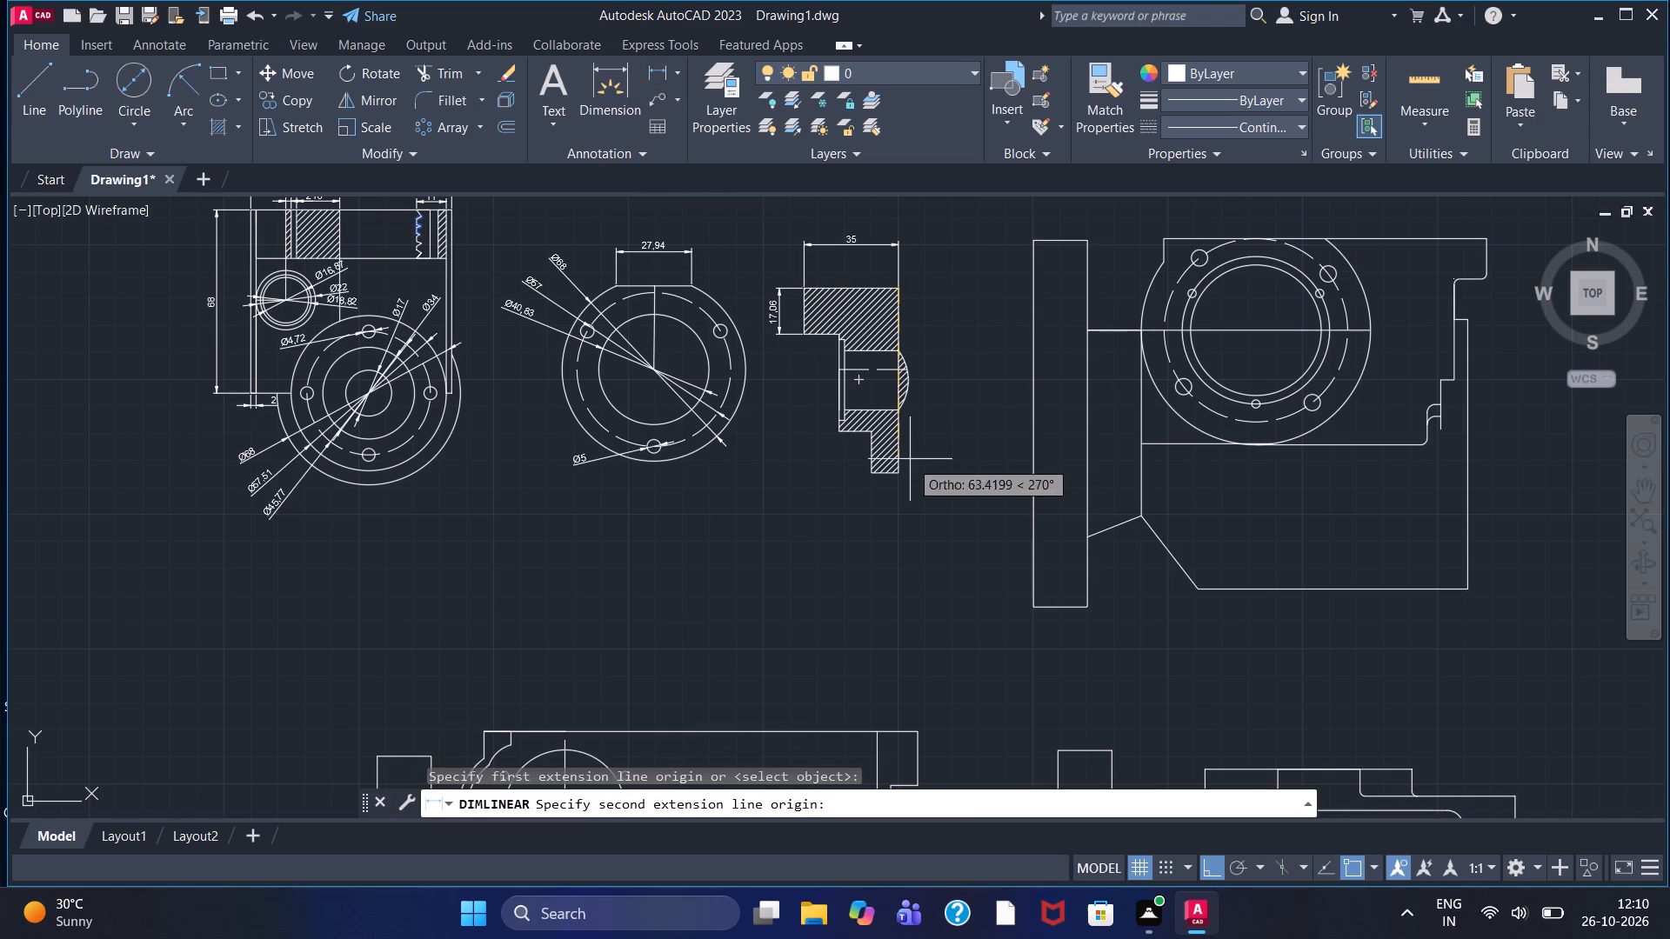
left_click(902, 479)
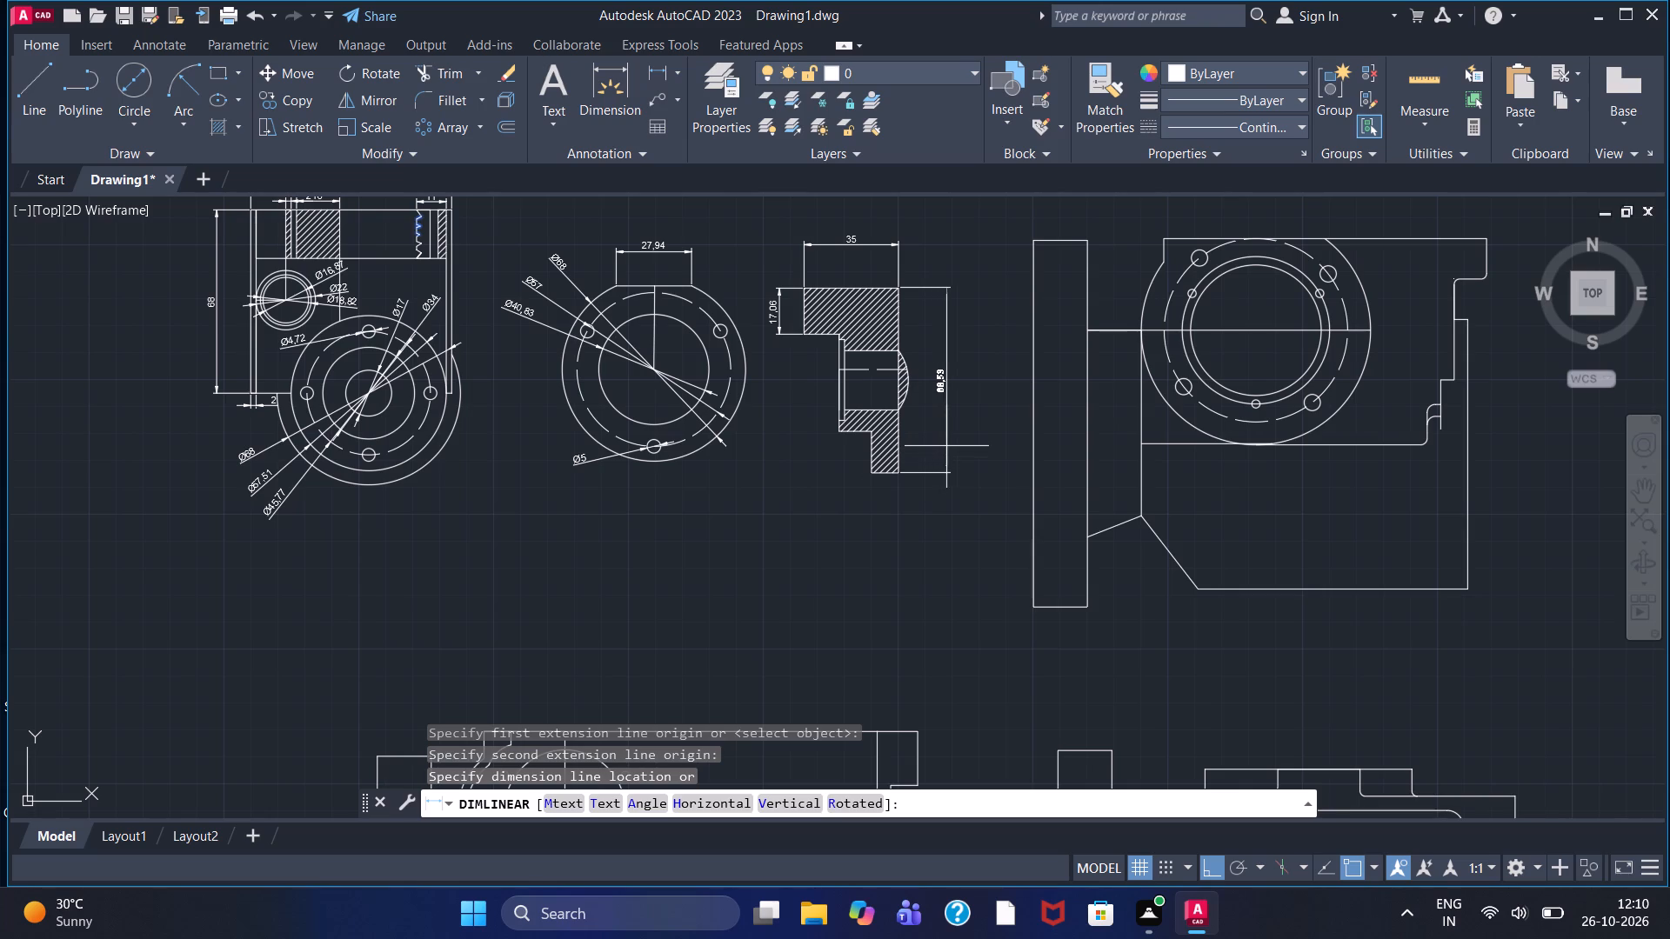
left_click(963, 438)
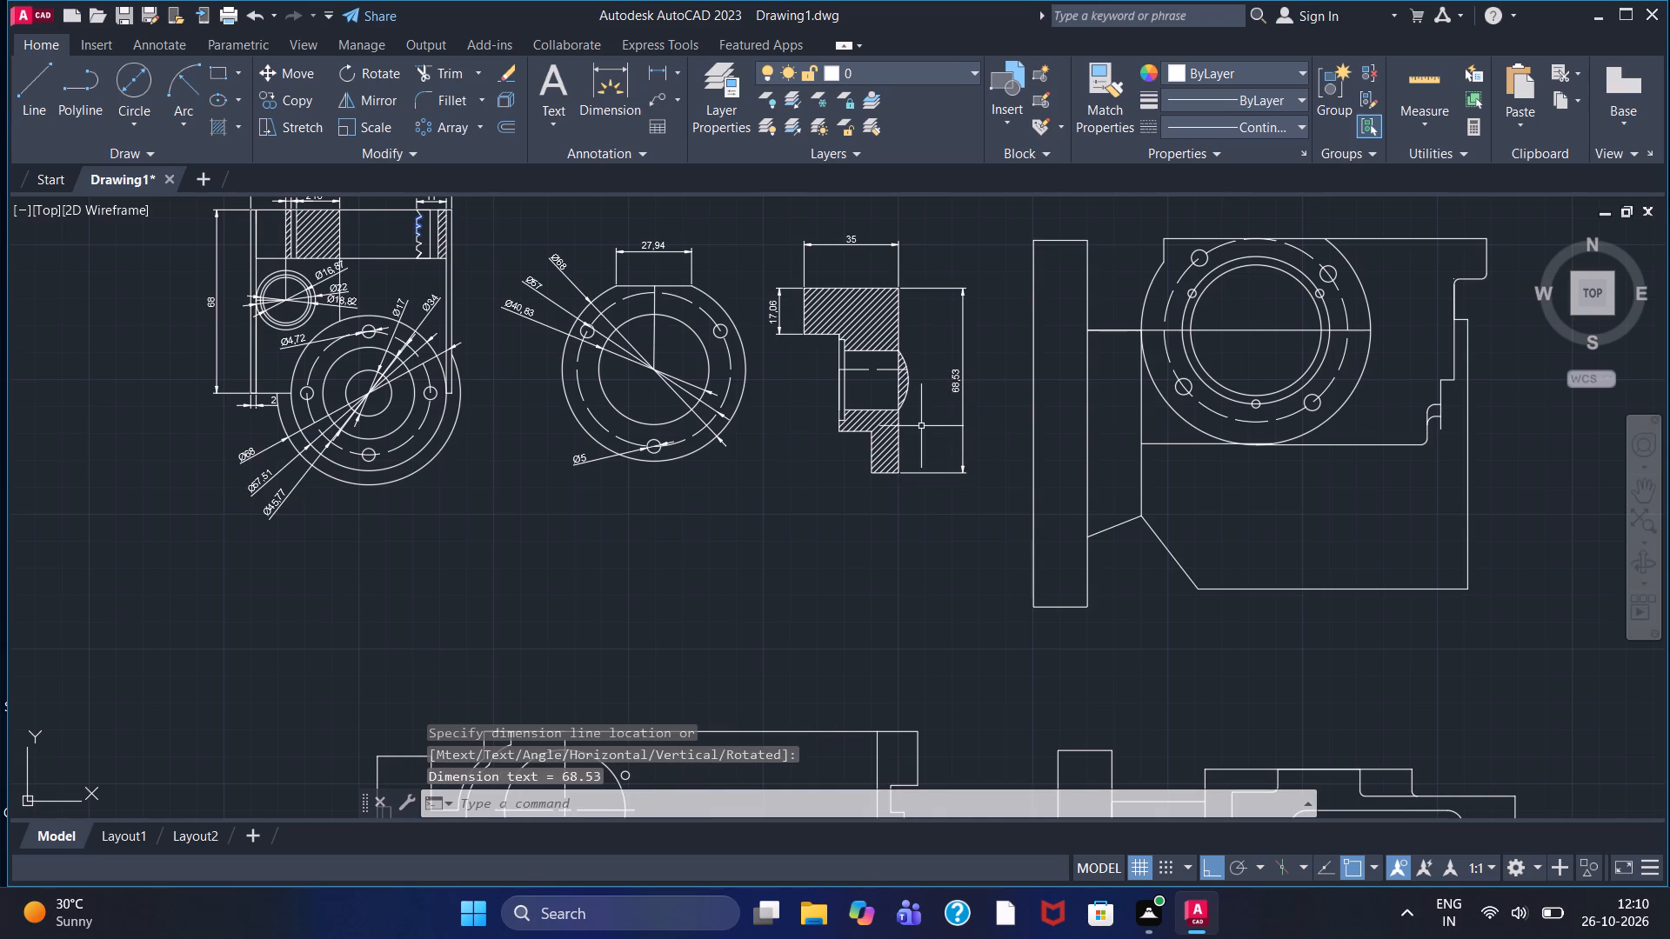
Add a vertical linear dimension to the height of the shallow recess on the section's left face.
scroll(855, 343, "up", 2)
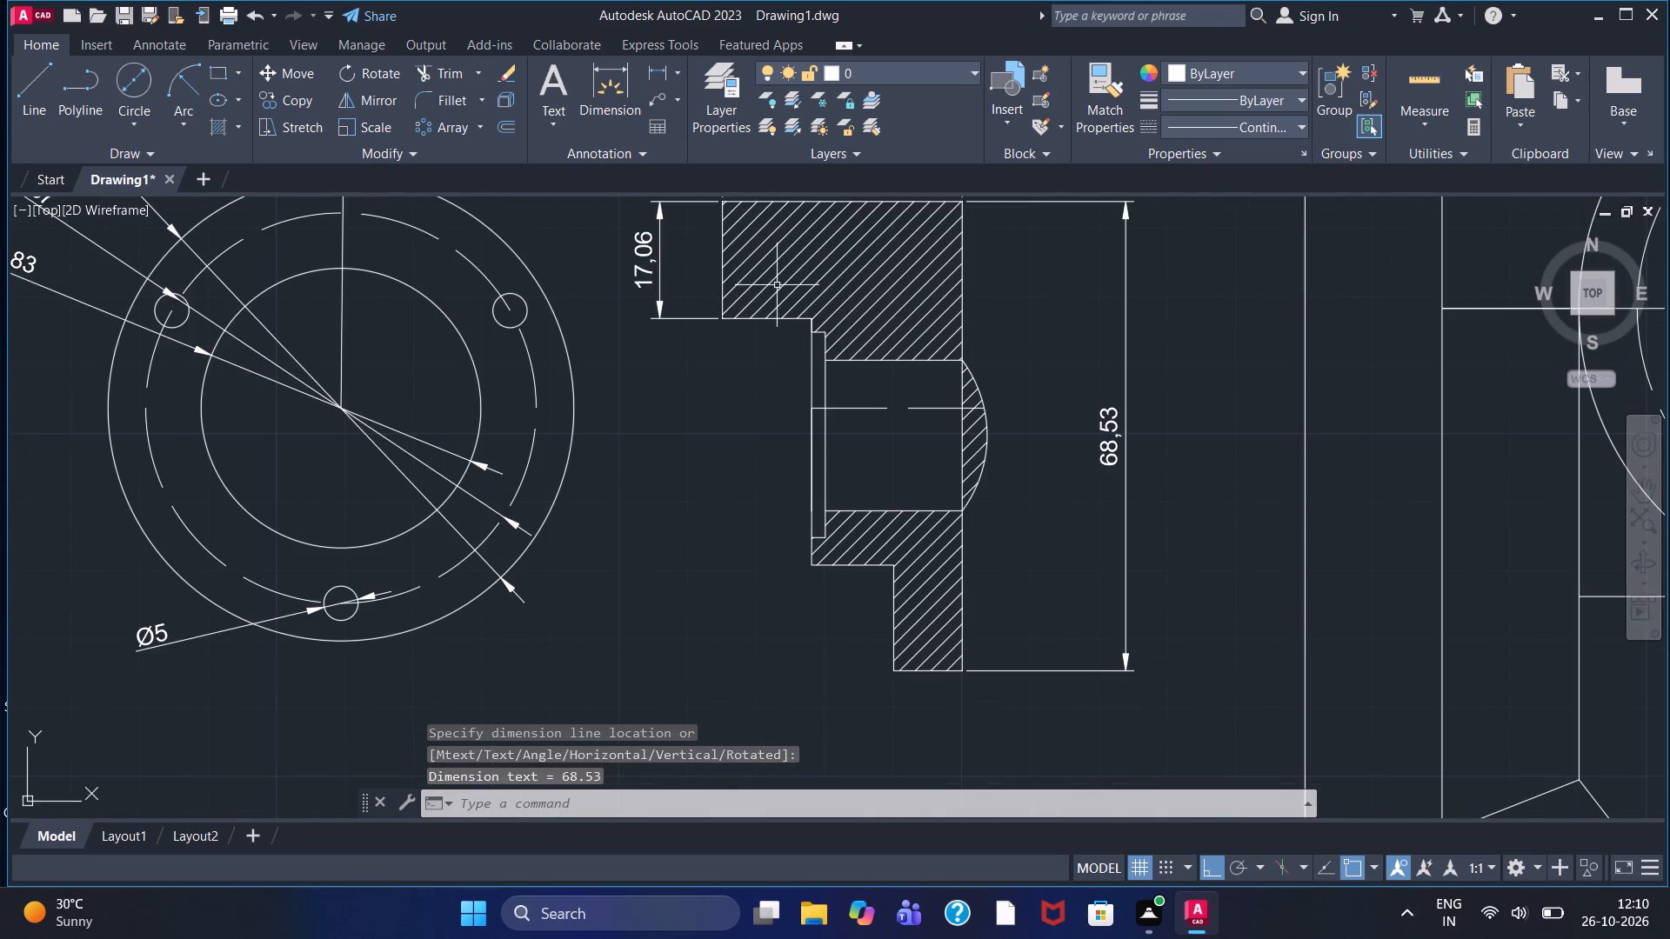
left_click(658, 75)
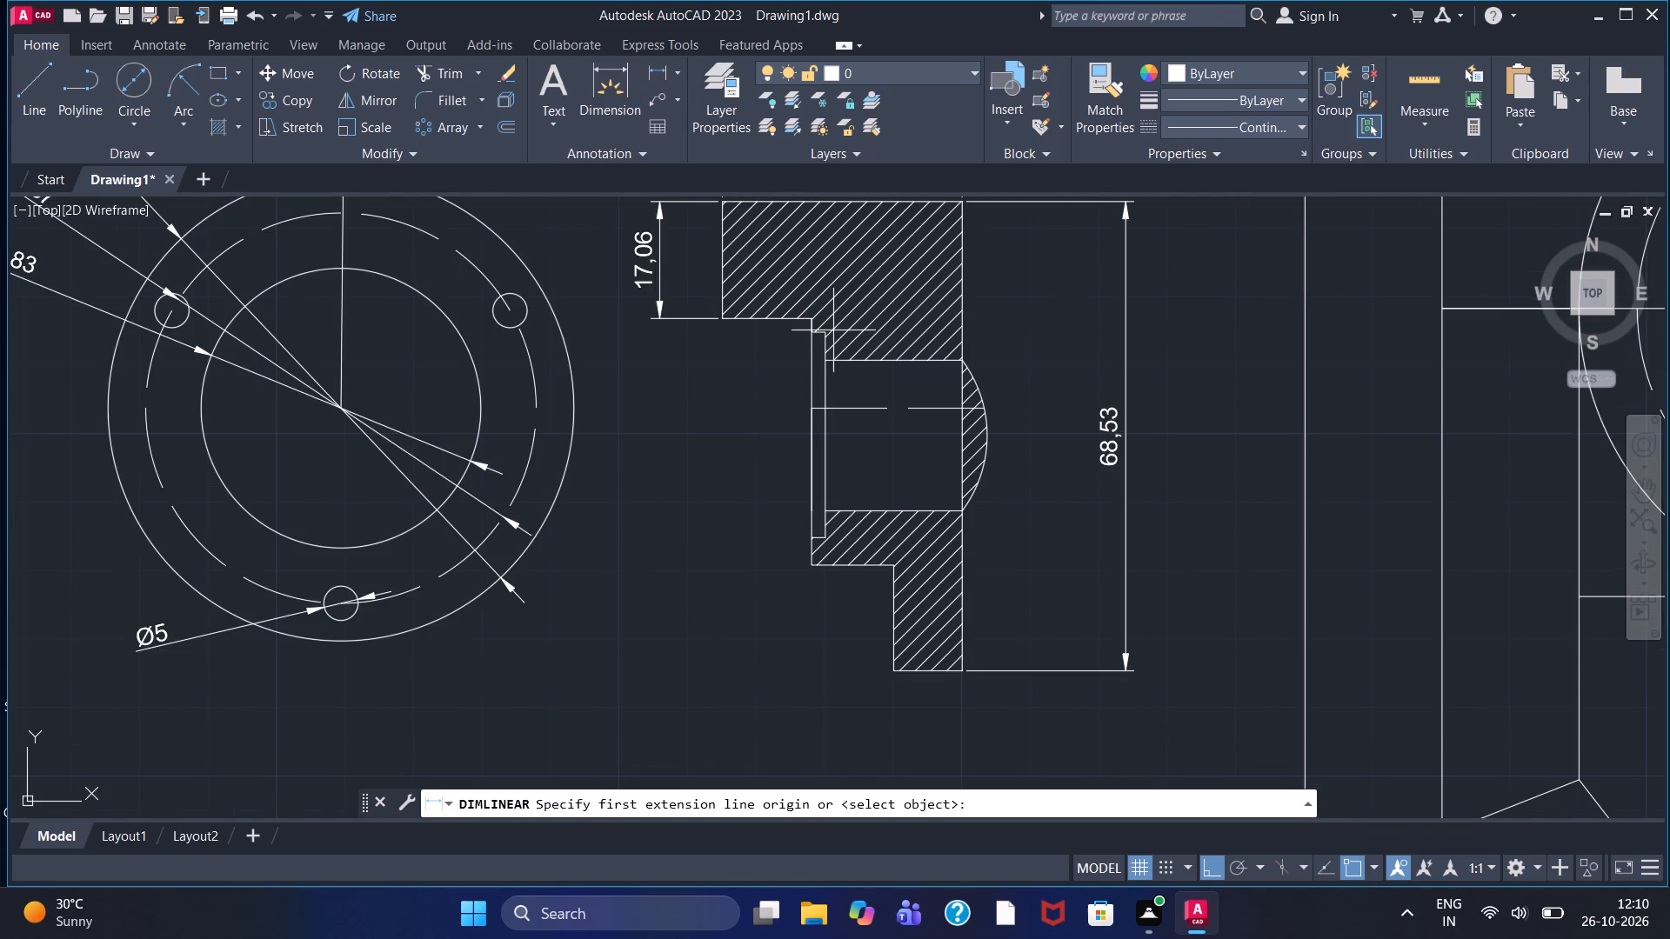
left_click(828, 335)
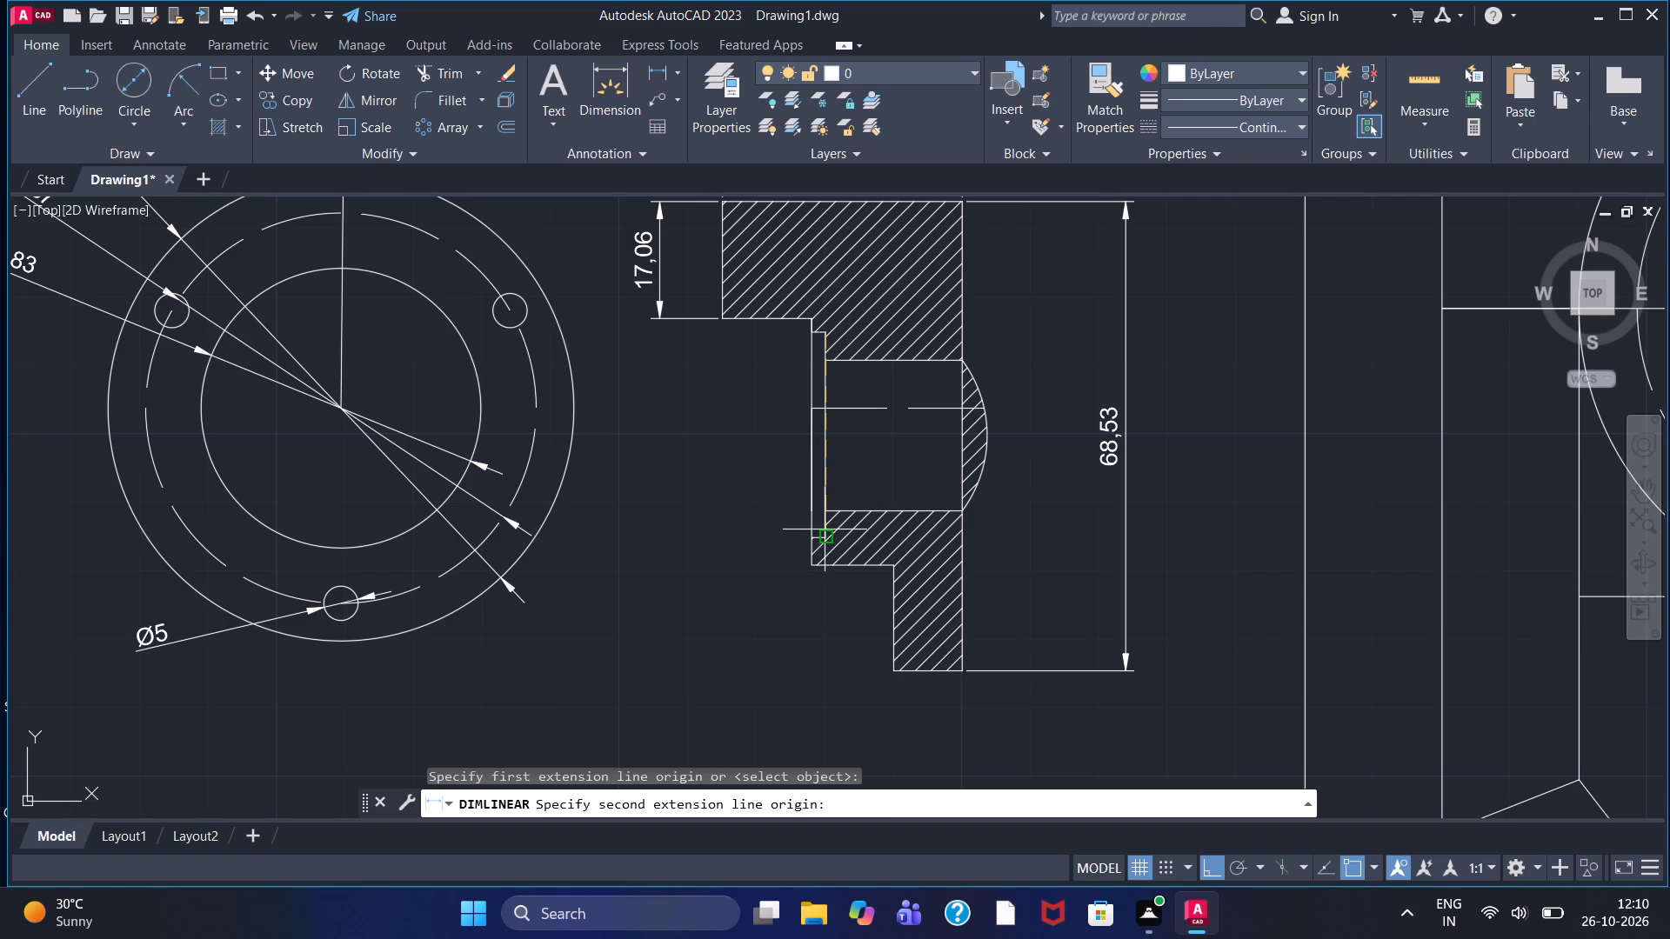
left_click(825, 529)
left_click(746, 506)
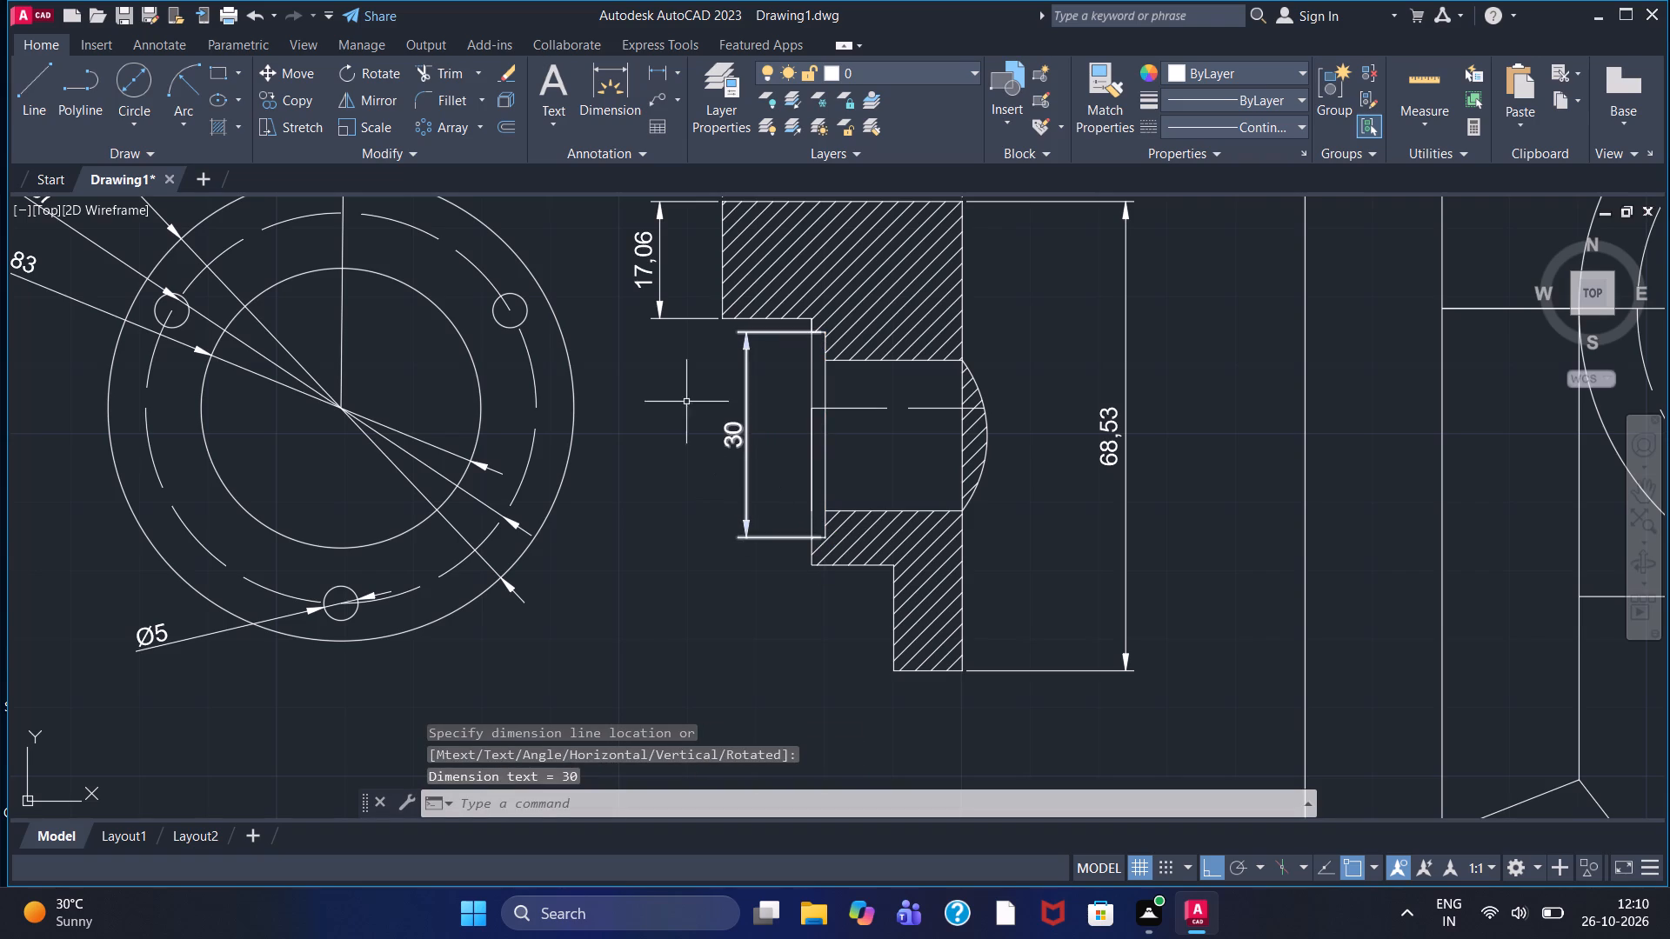
Dimension the horizontal depth of the shallow recess at its lower end, placed below the step.
left_click_drag(666, 79, 673, 113)
scroll(833, 571, "up", 3)
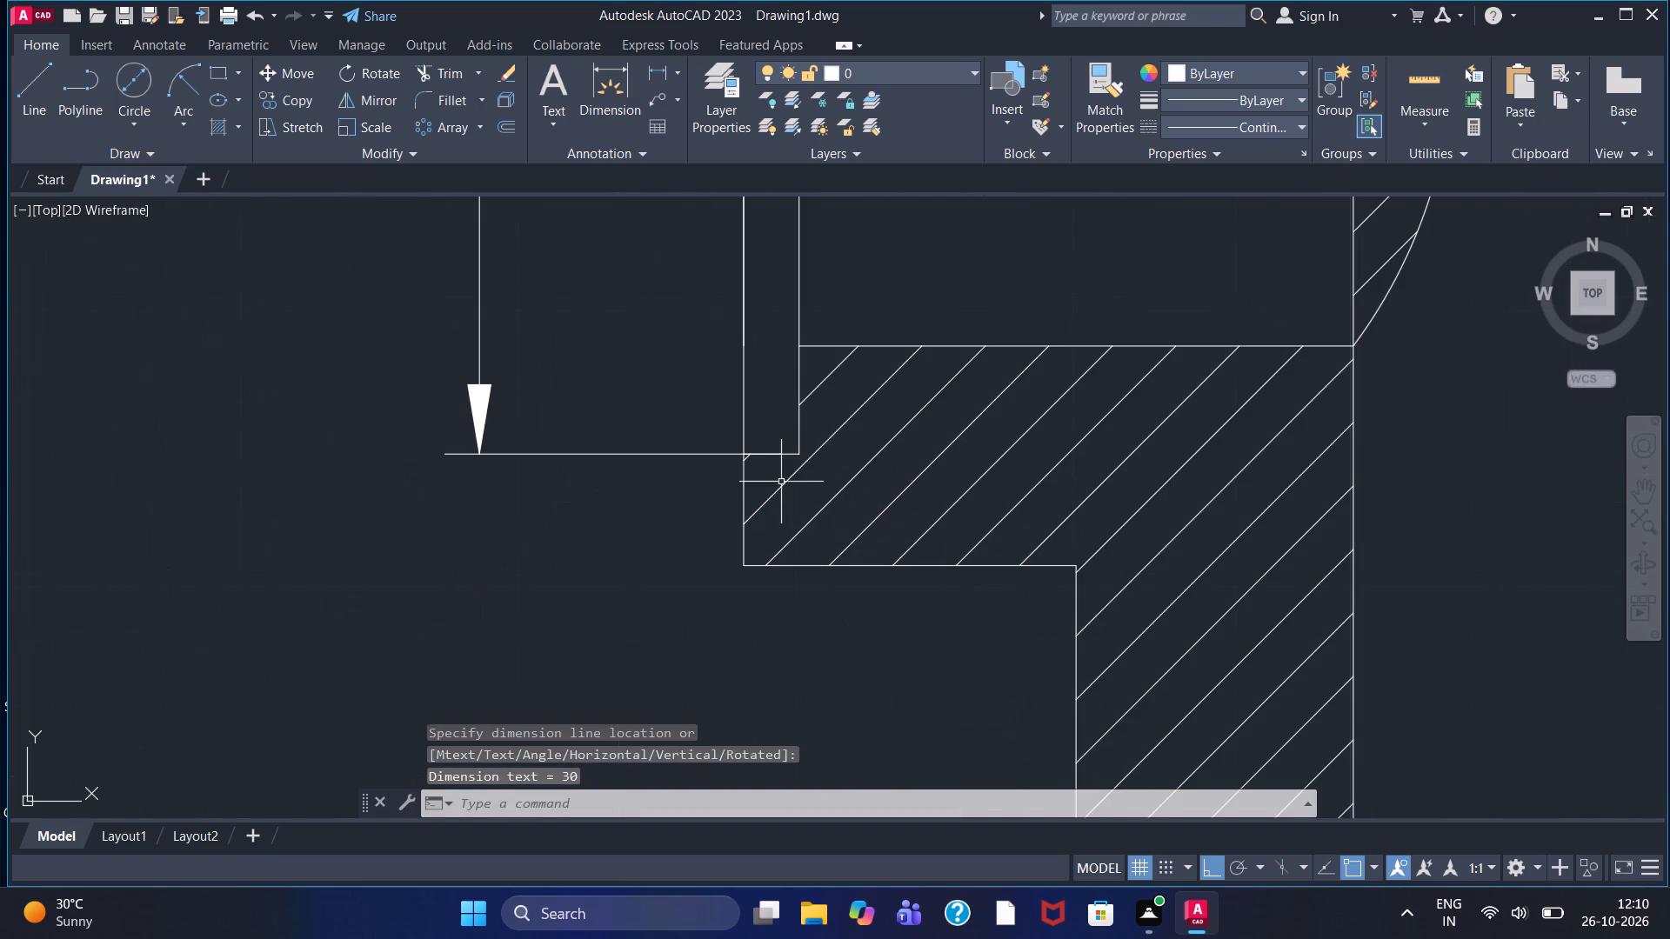
left_click(658, 70)
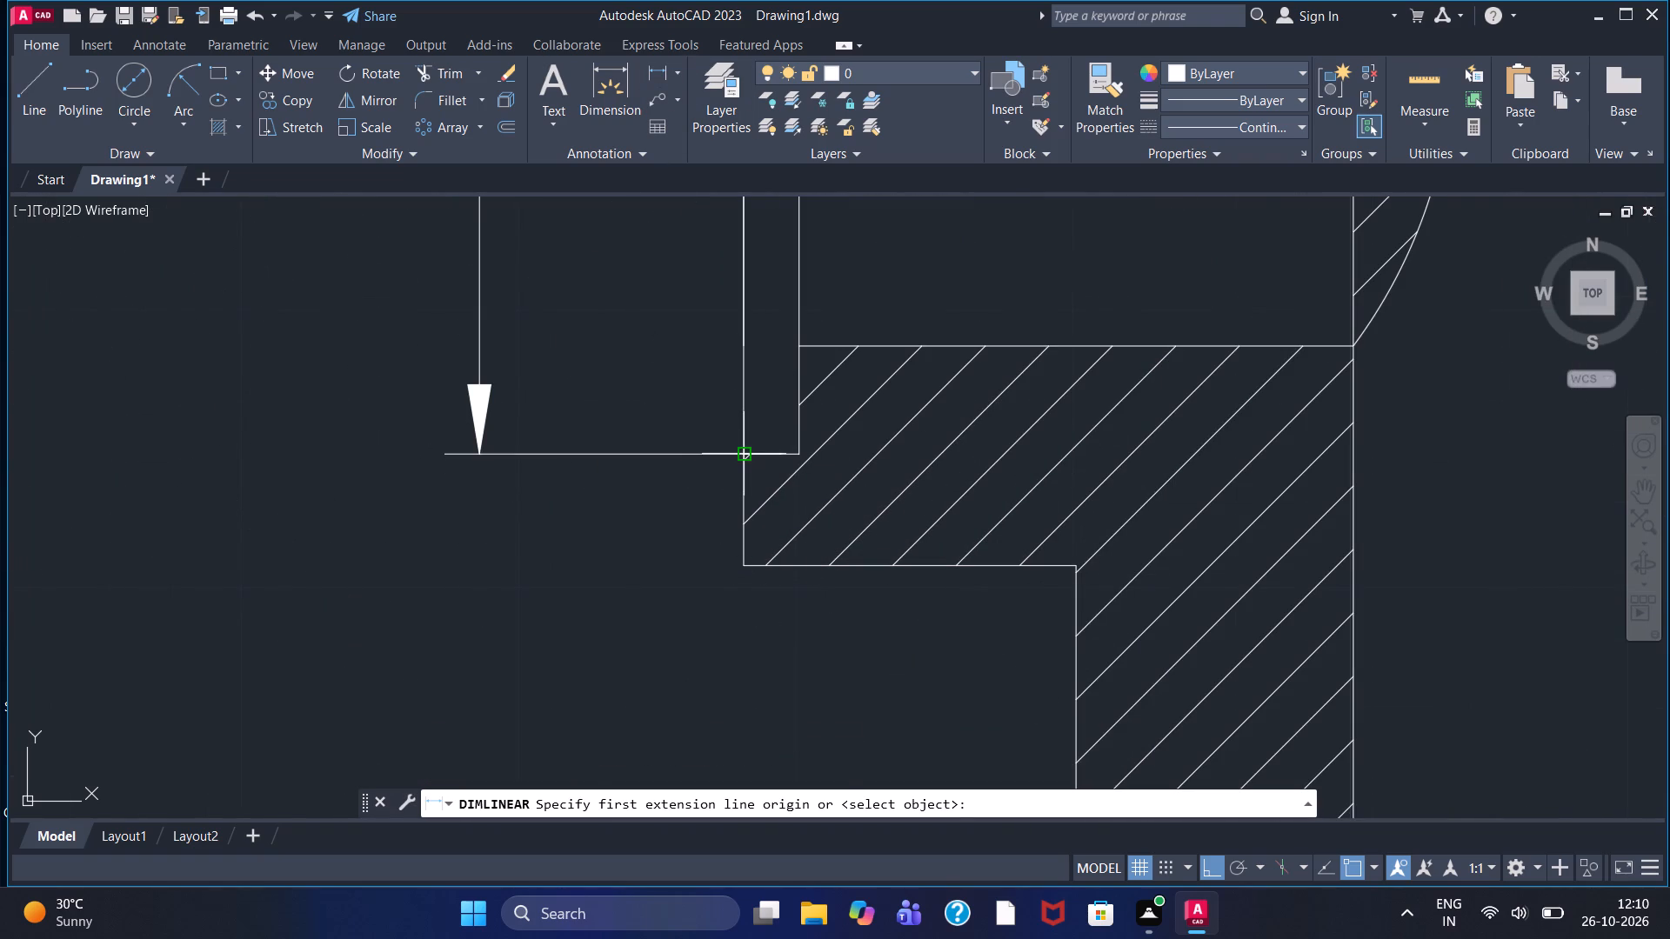
left_click(749, 456)
left_click(793, 456)
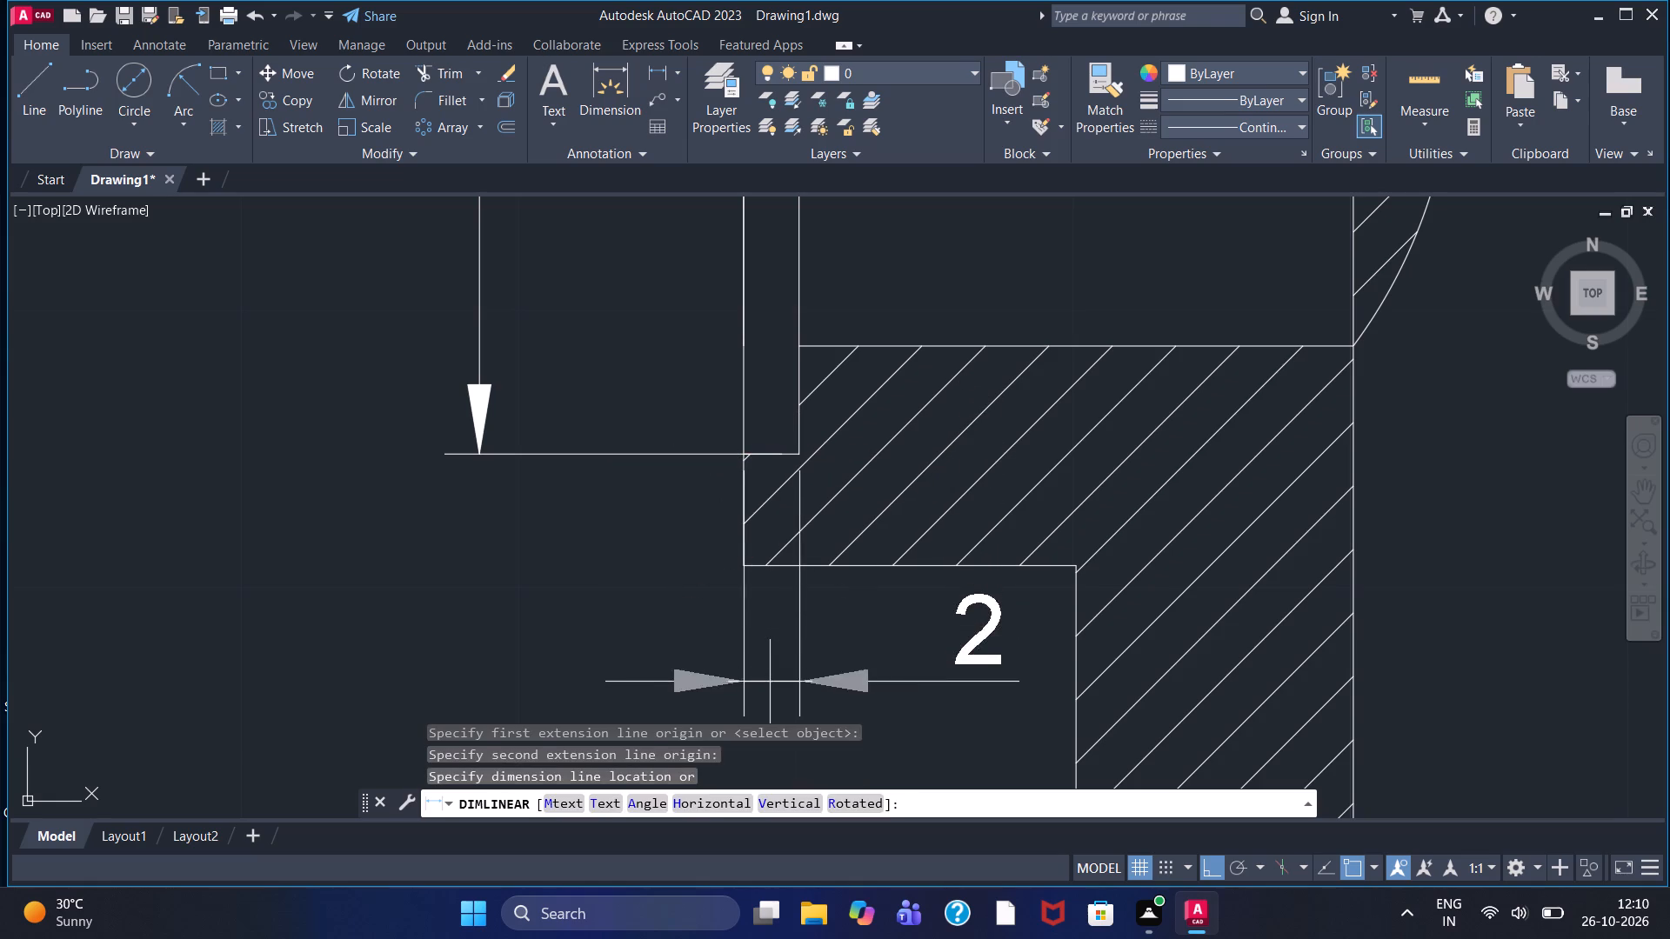
left_click(770, 682)
Add a diameter dimension to the domed arc on the hatched section view's outer face.
scroll(765, 674, "down", 2)
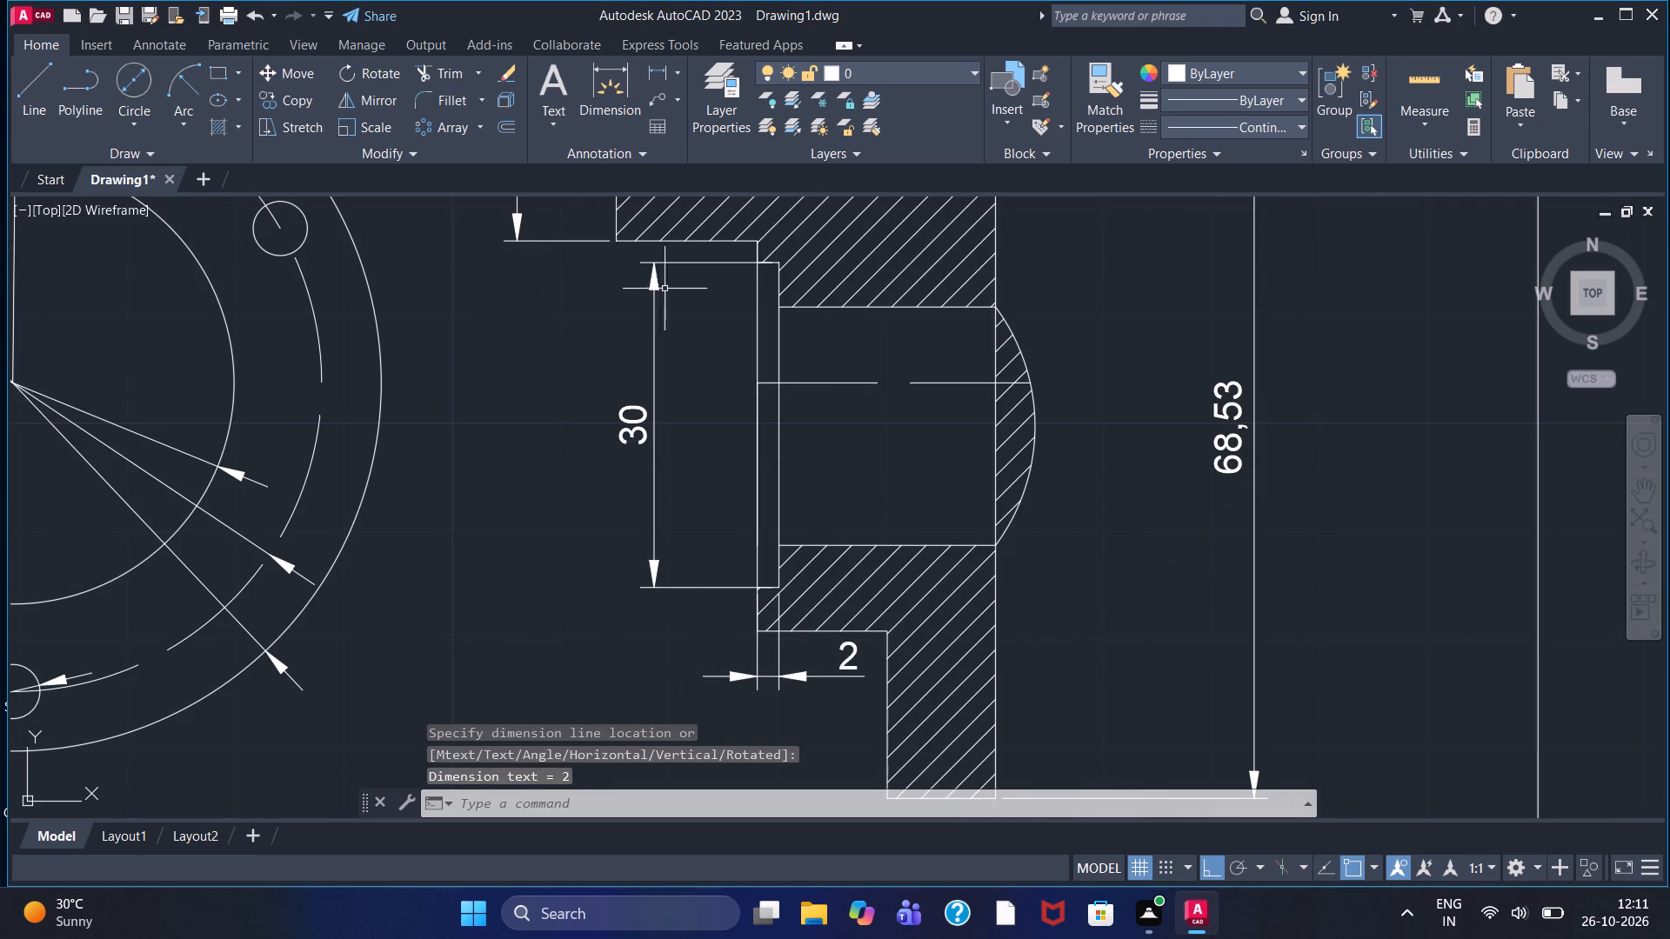
left_click(677, 76)
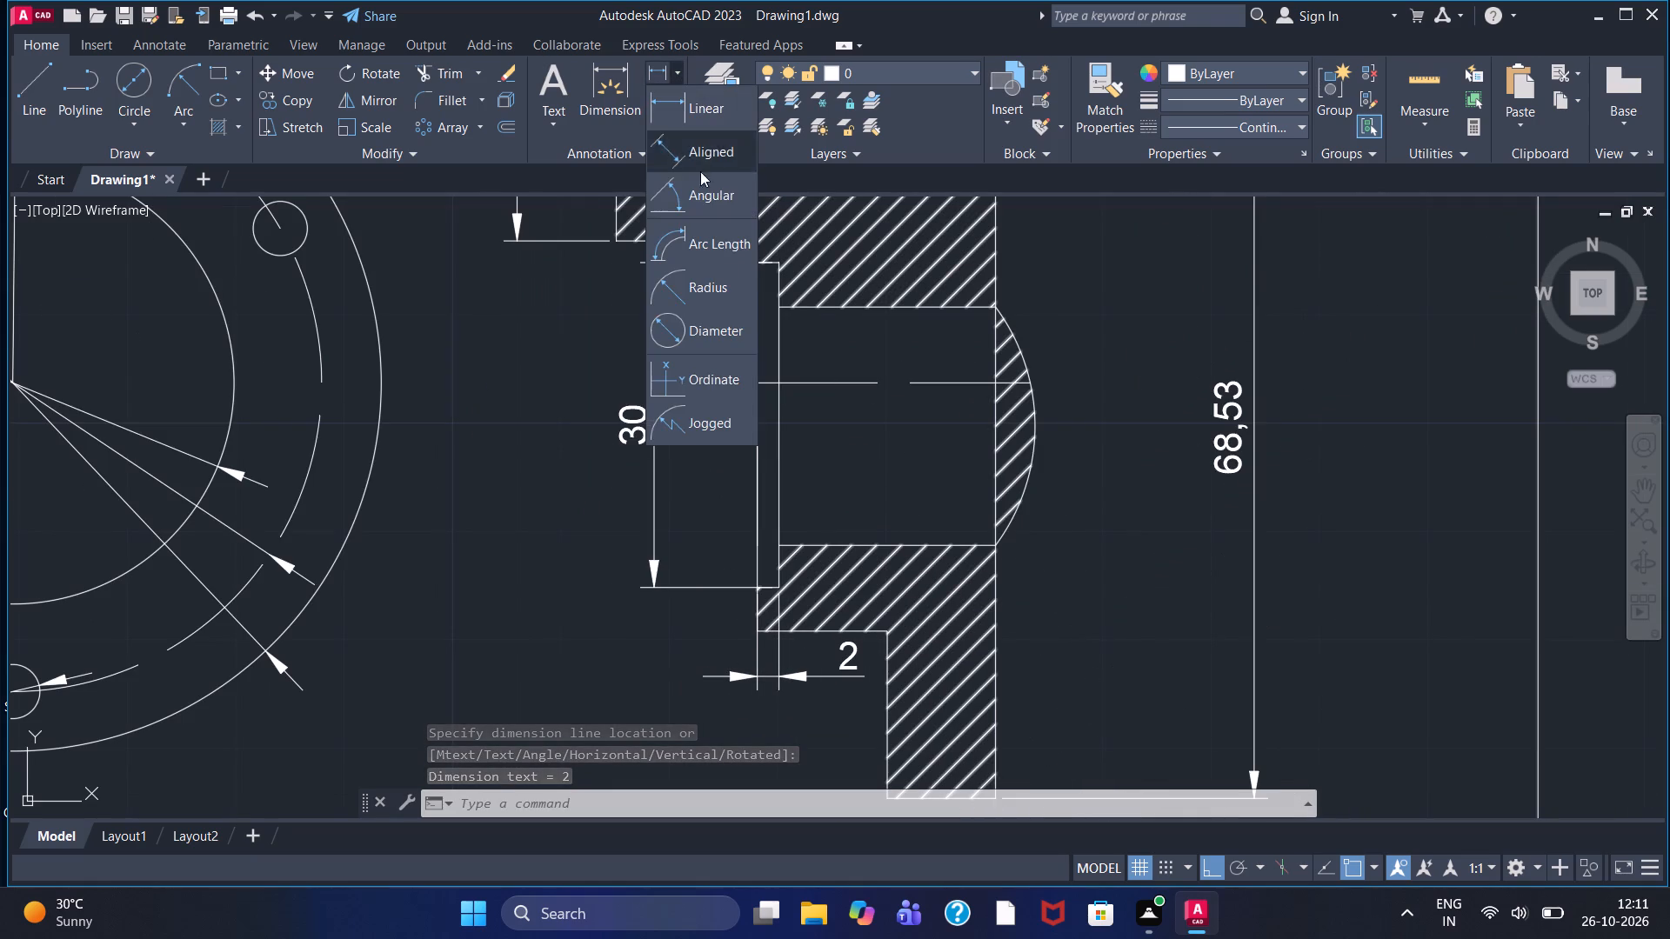
left_click(725, 320)
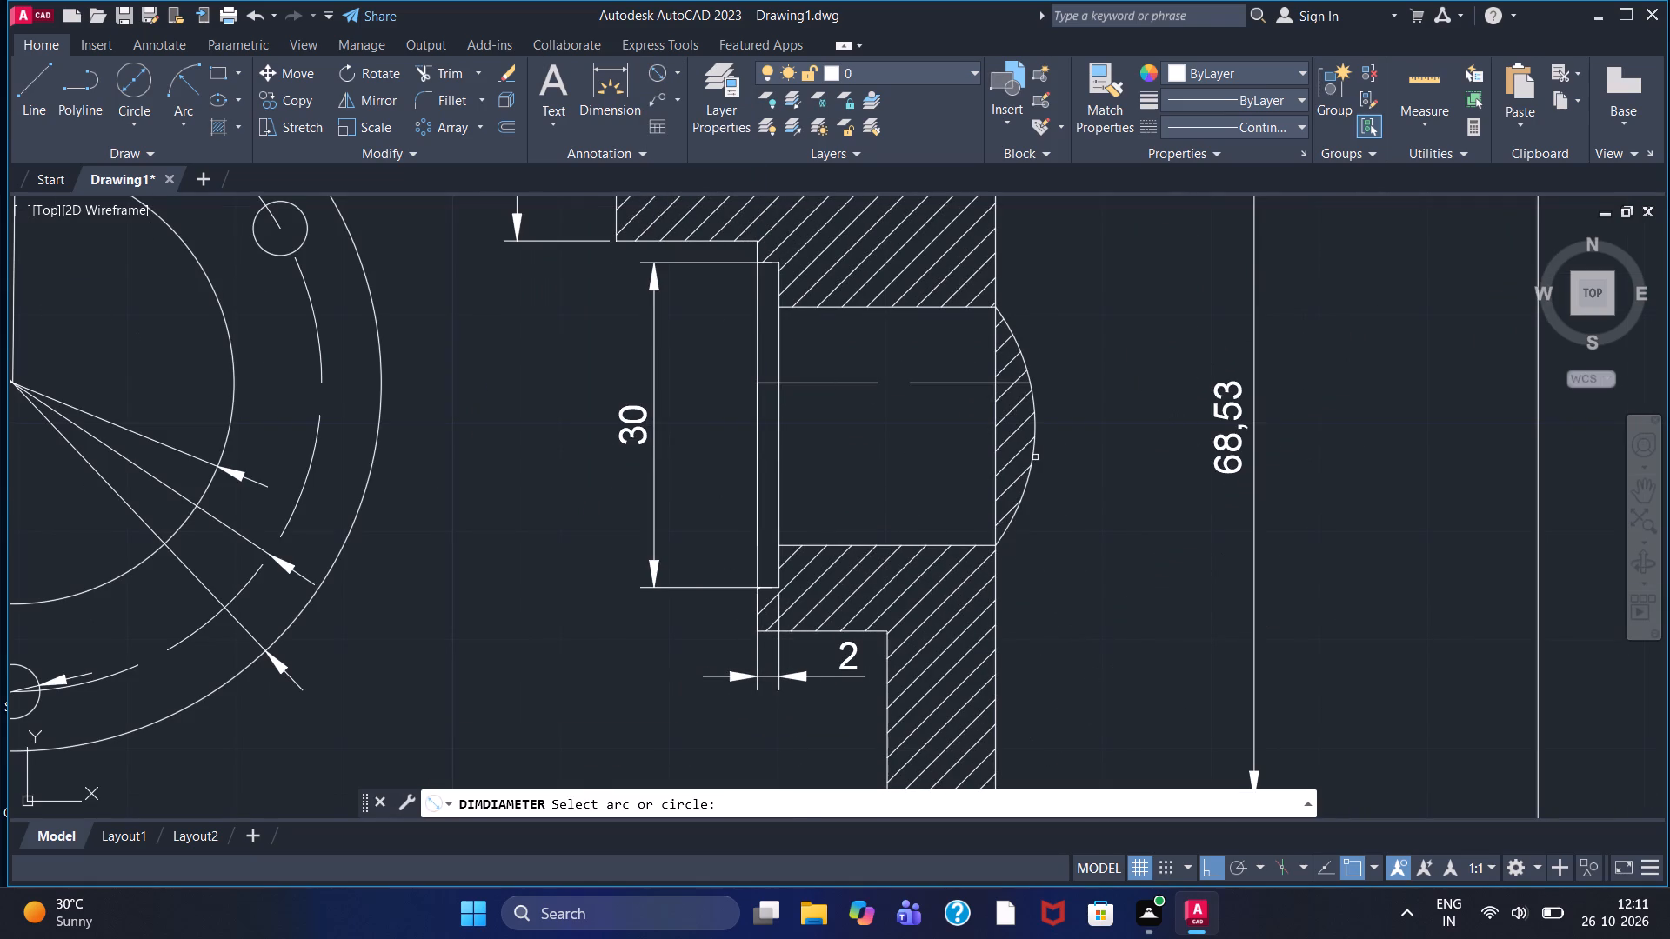
left_click(1035, 457)
left_click(1070, 354)
Add a horizontal linear dimension to the bottom edge of the section view's lower leg, placed below it.
scroll(1072, 416, "down", 1)
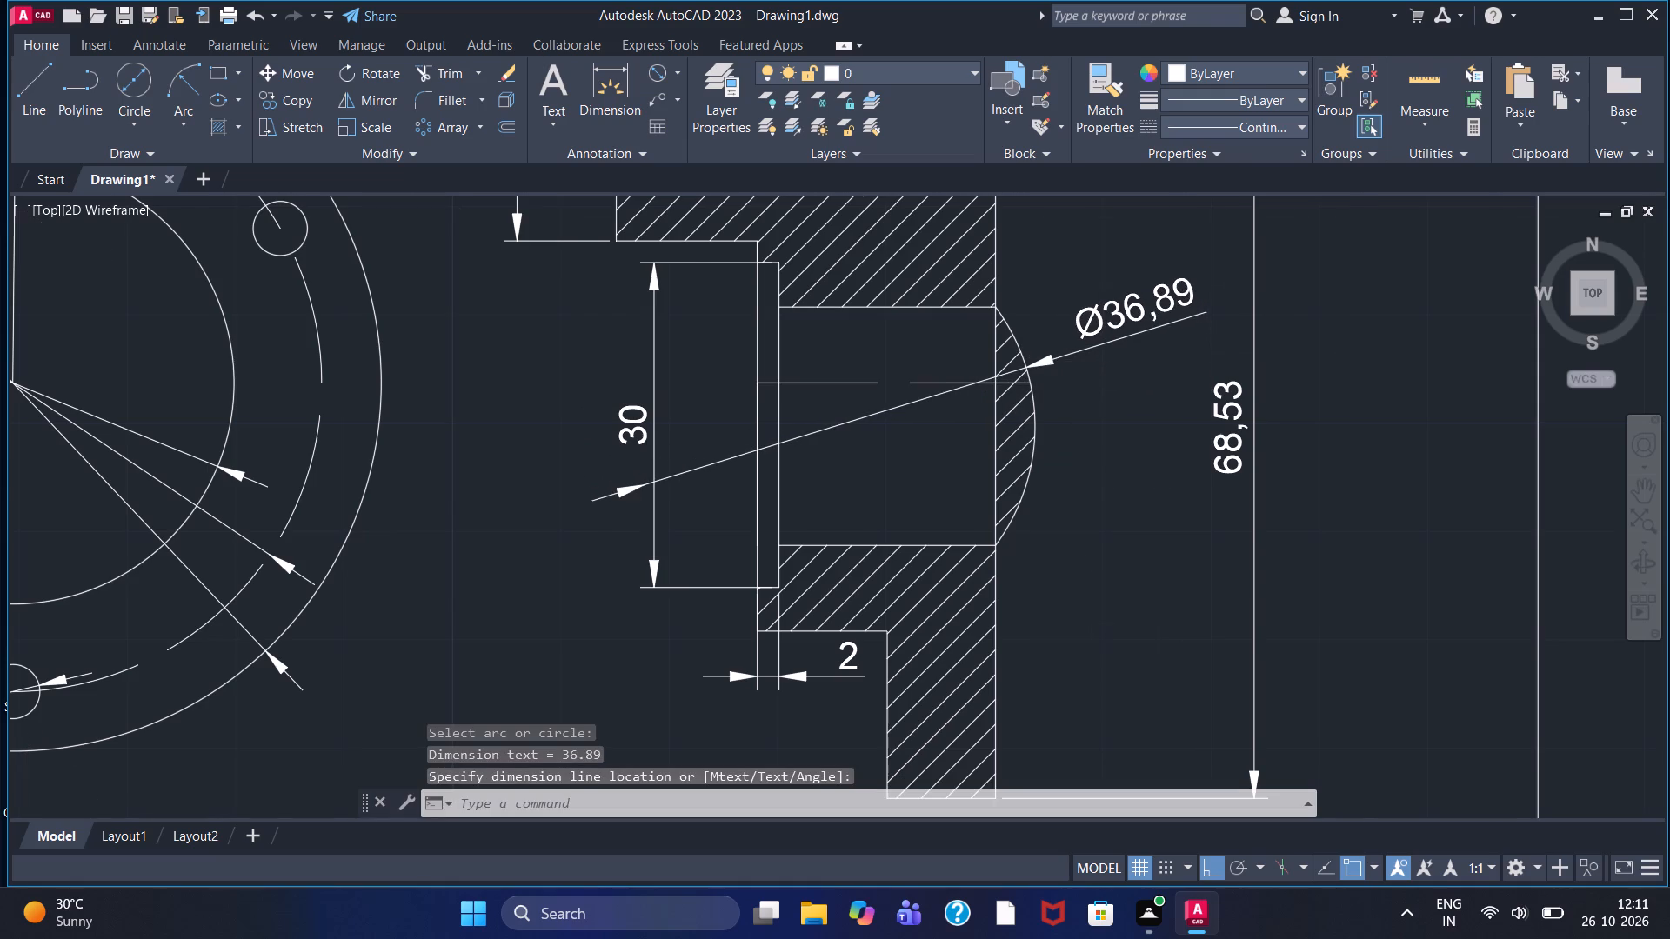
scroll(1063, 450, "down", 1)
middle_click_drag(1014, 651, 846, 631)
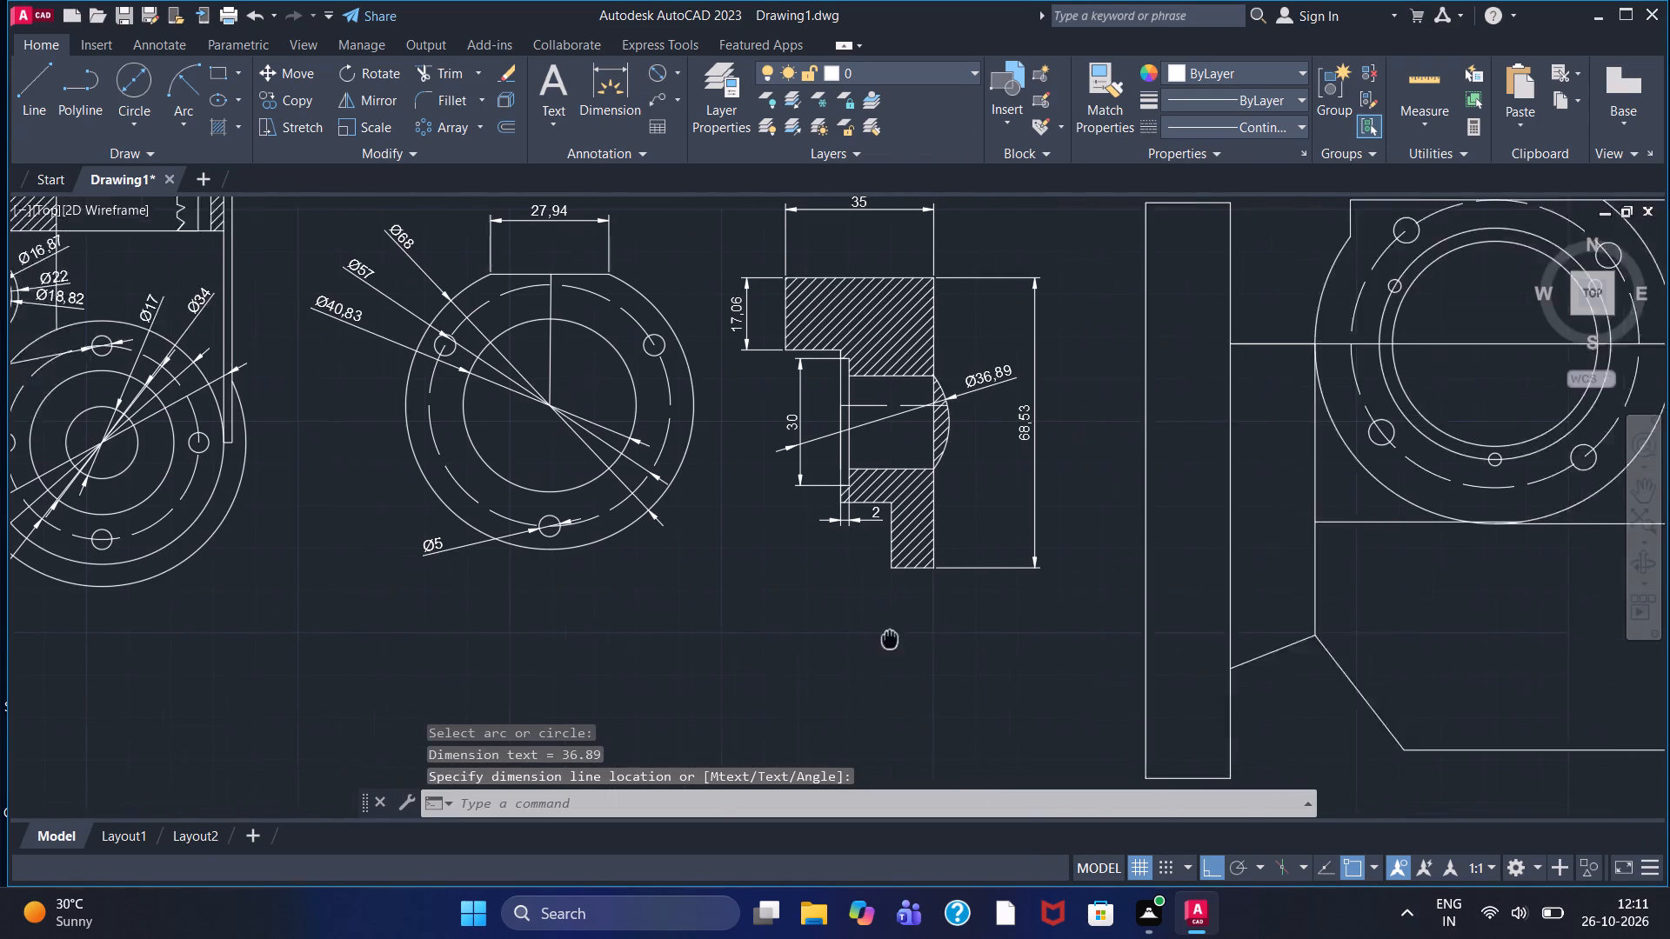
middle_click_drag(846, 631, 651, 622)
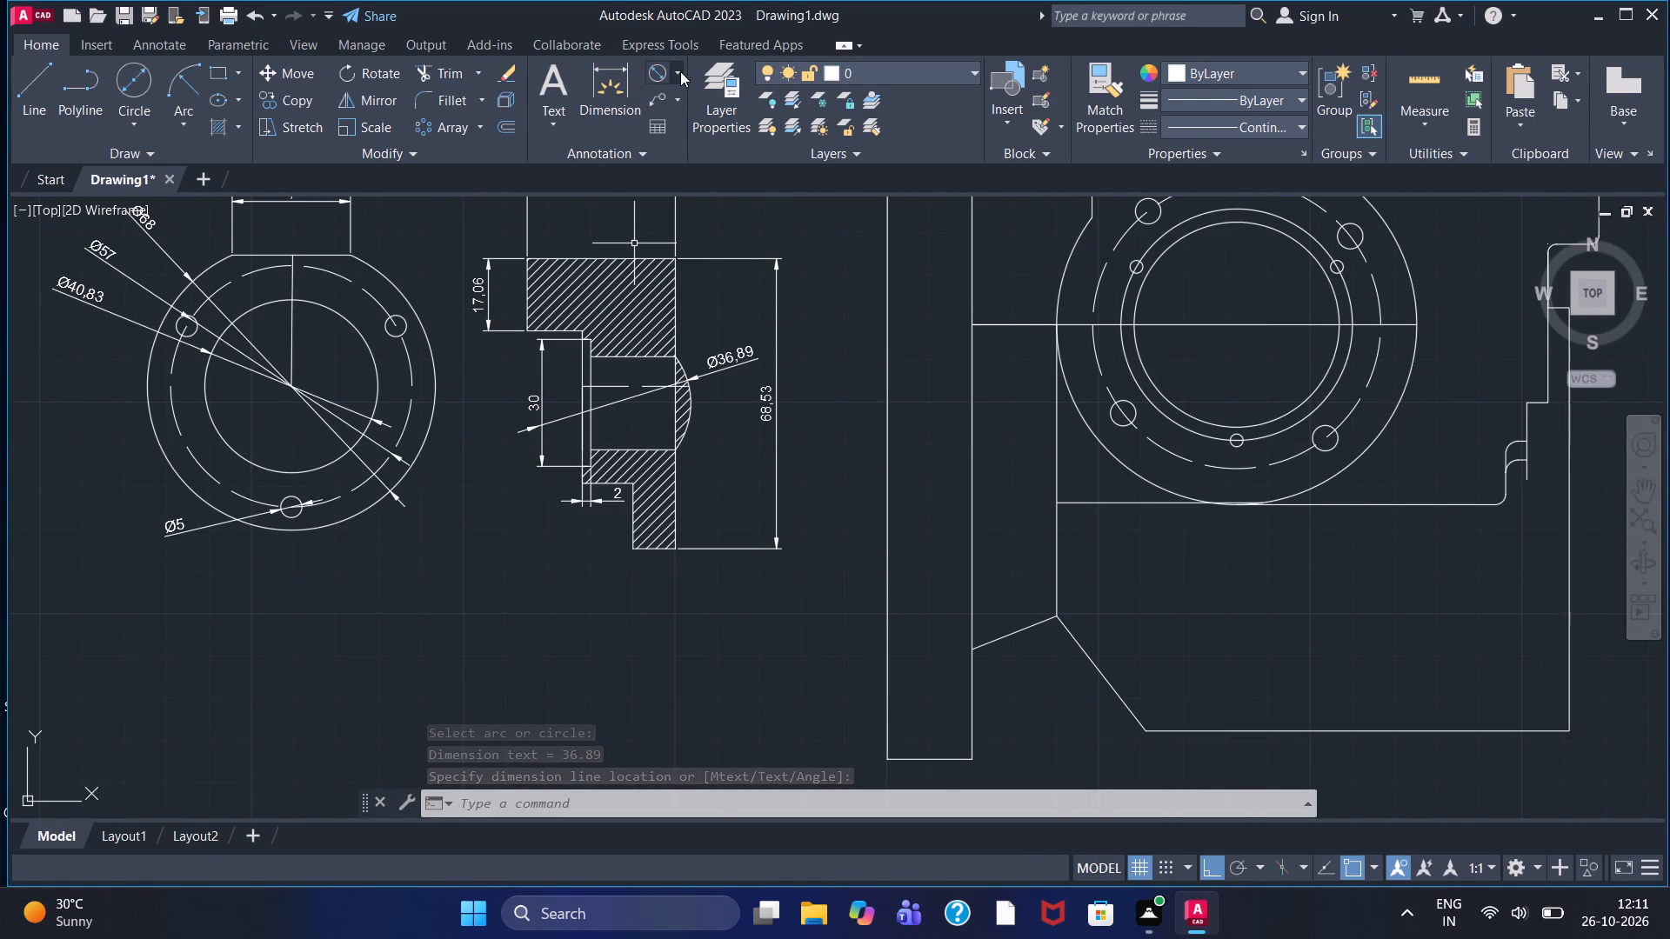
left_click(679, 71)
left_click(703, 117)
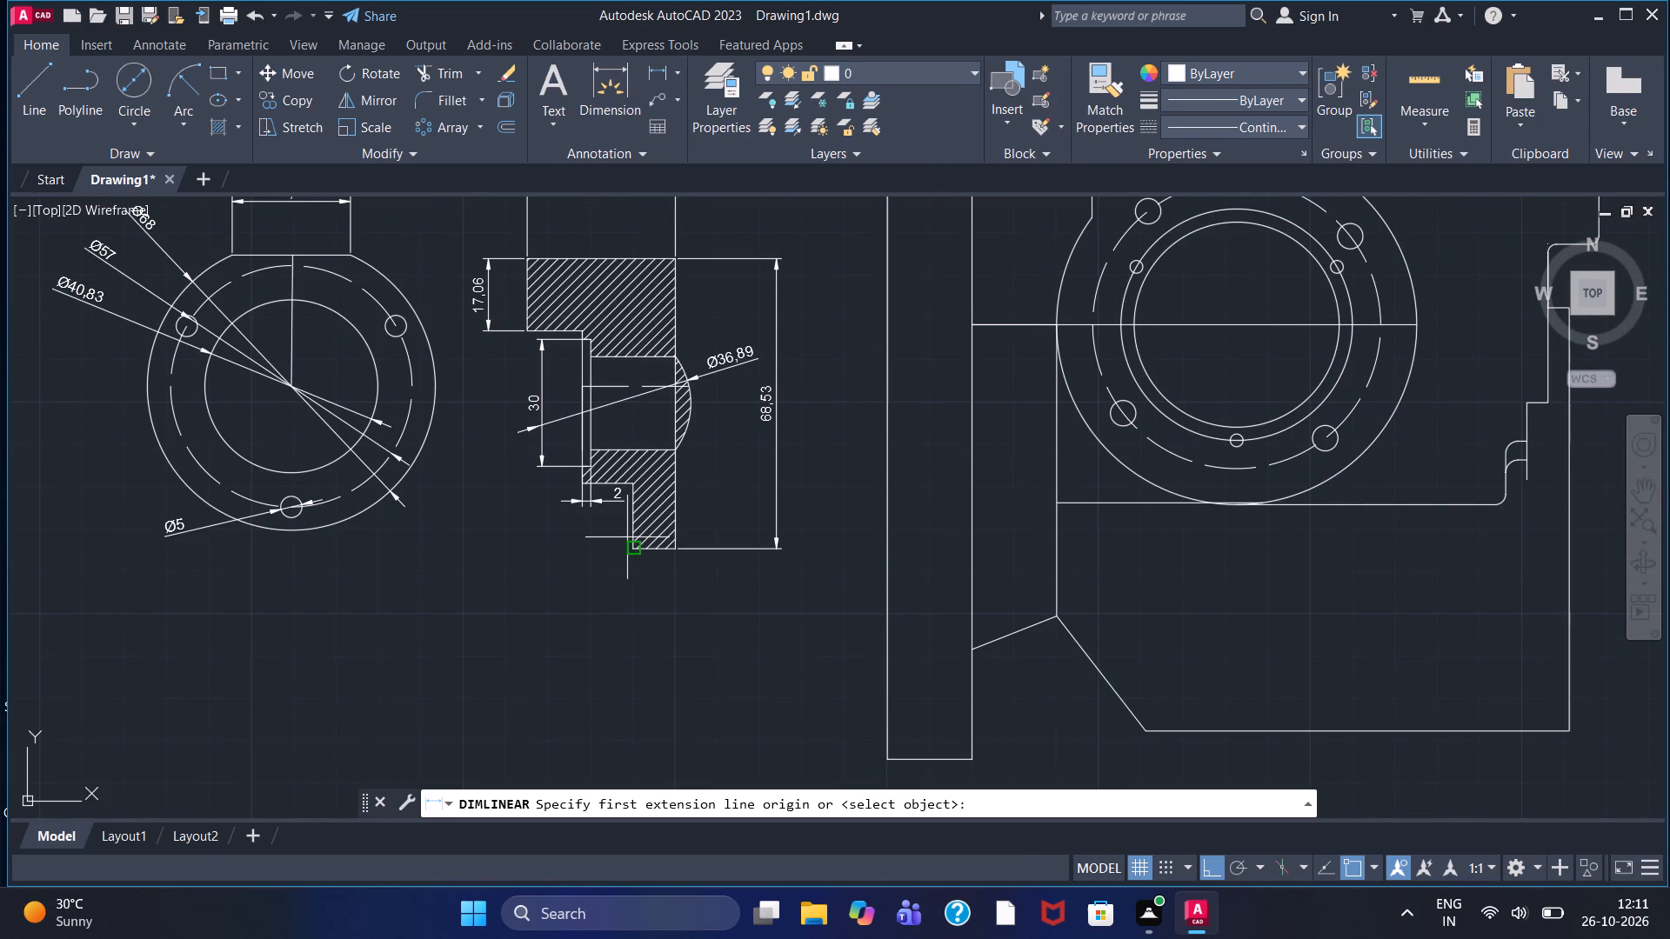
left_click(633, 549)
left_click(671, 548)
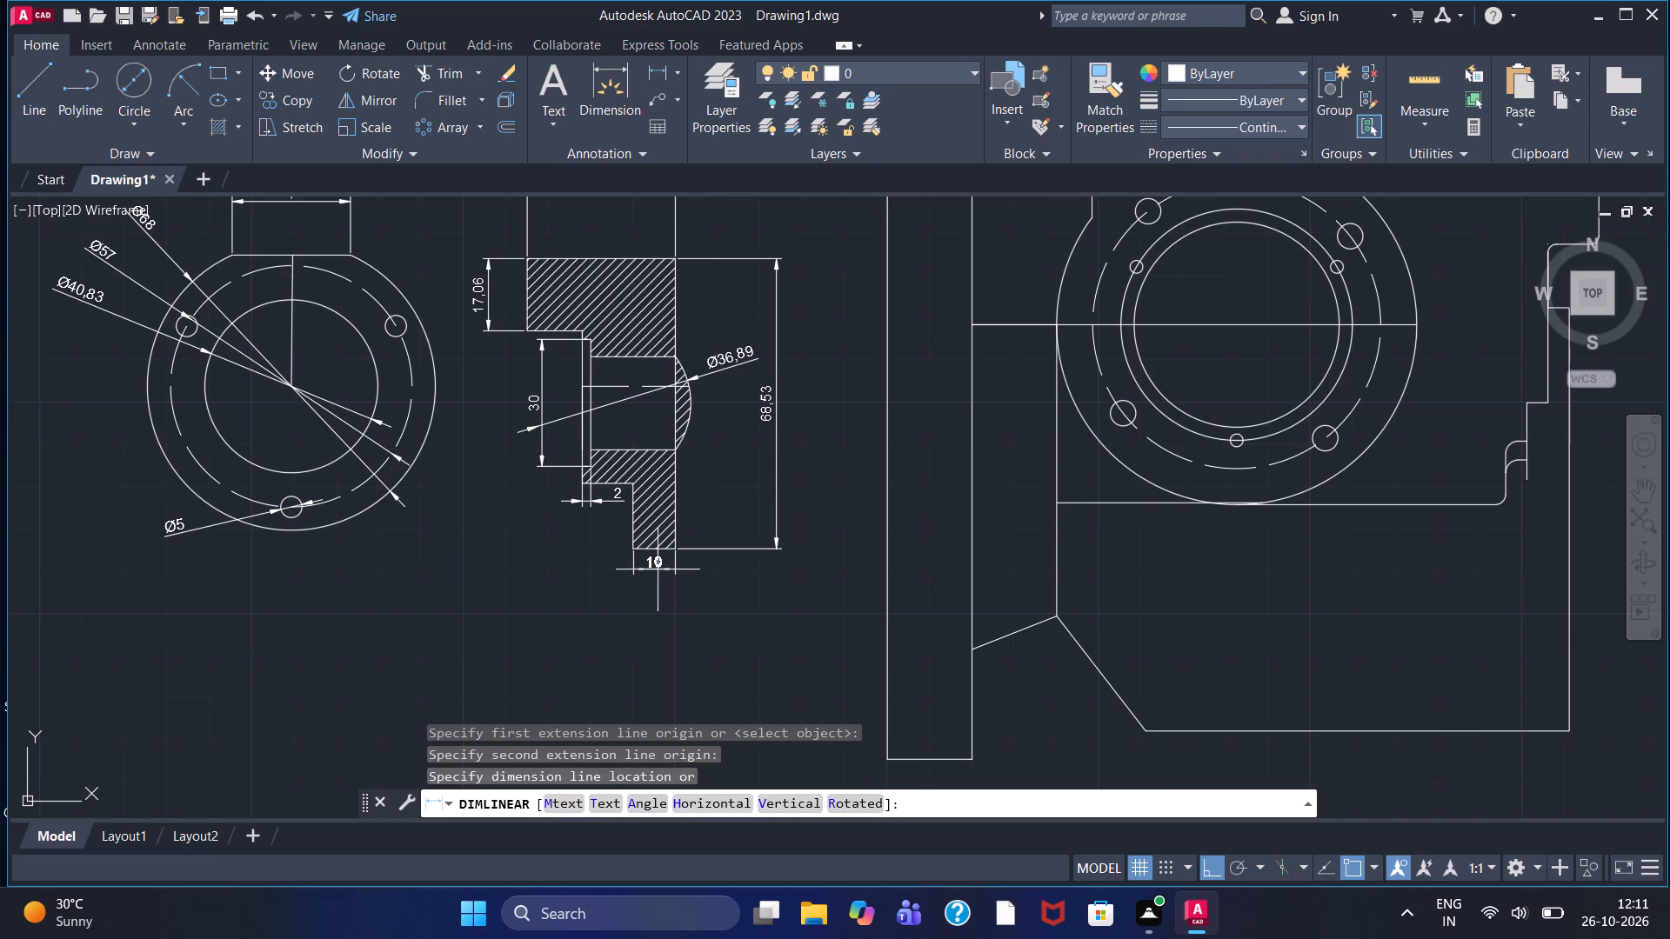
left_click(650, 578)
Add a vertical linear dimension to the full height of the housing view's tall flange plate, placed outside its outer edge.
scroll(924, 573, "down", 2)
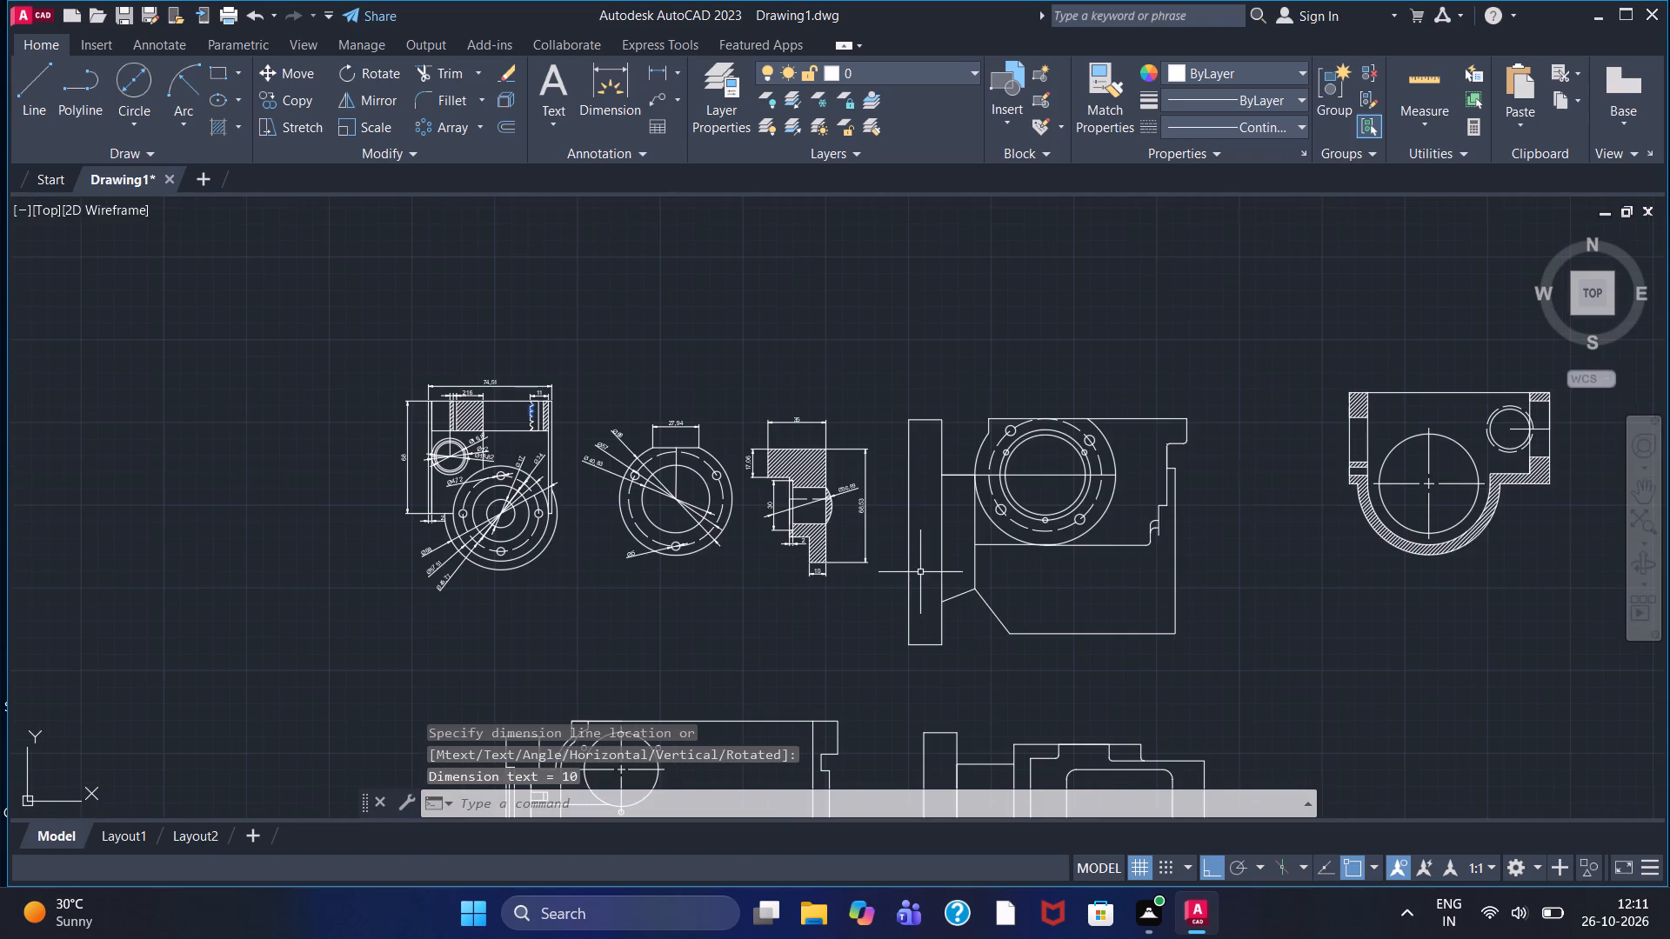
middle_click_drag(877, 659, 678, 576)
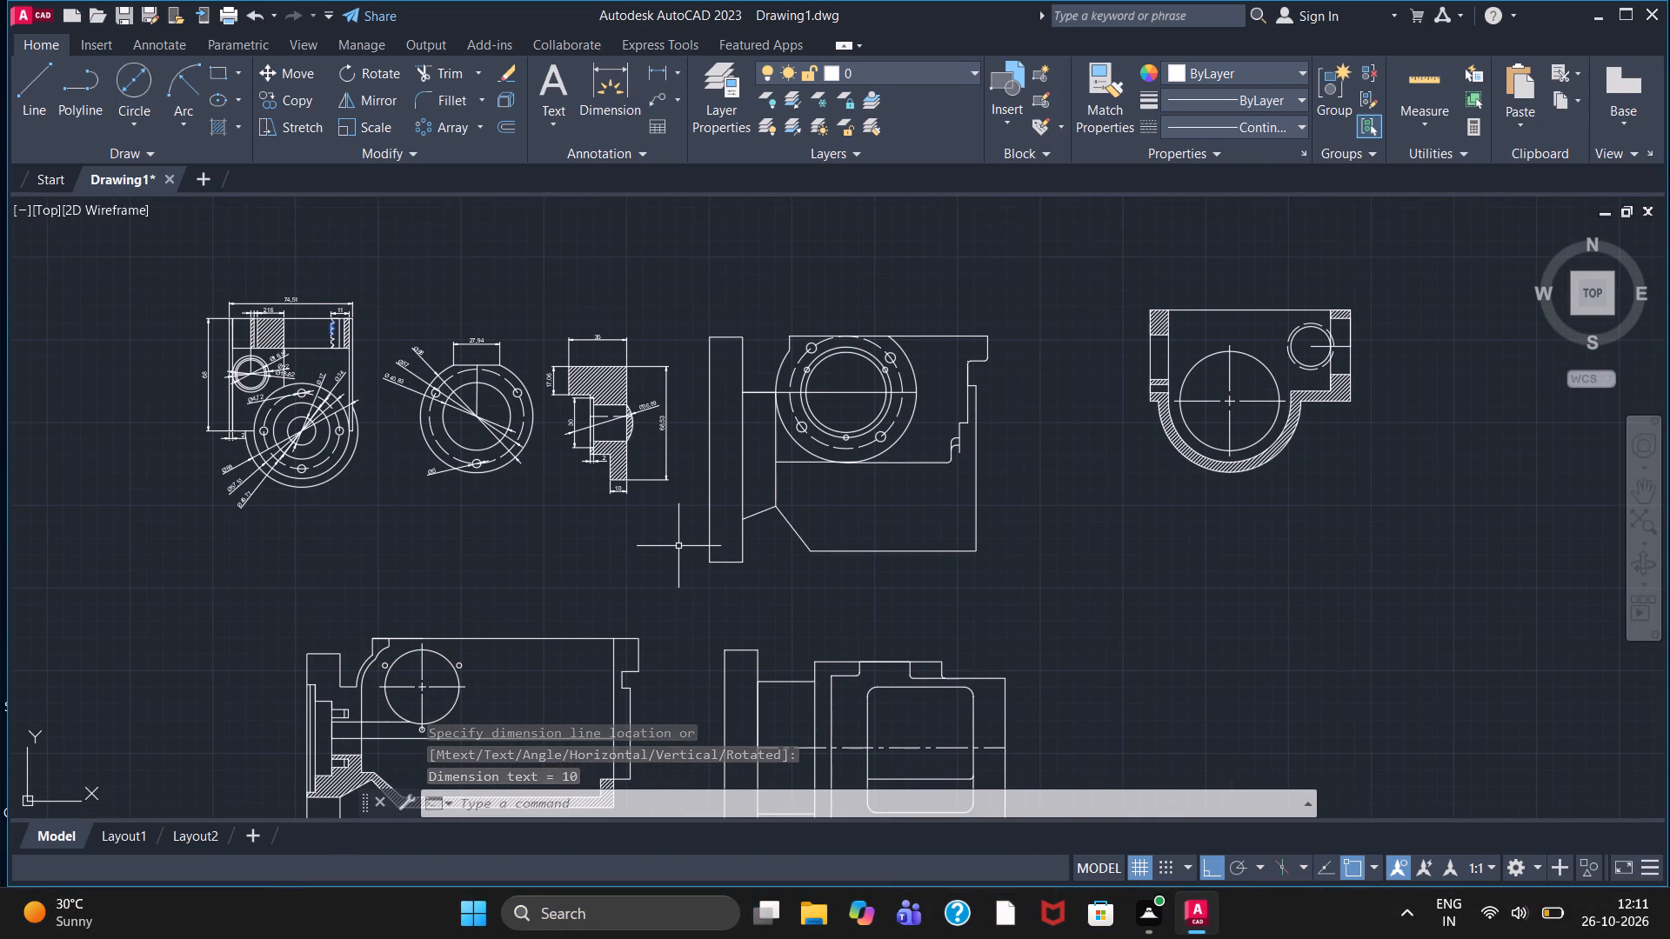
left_click(658, 70)
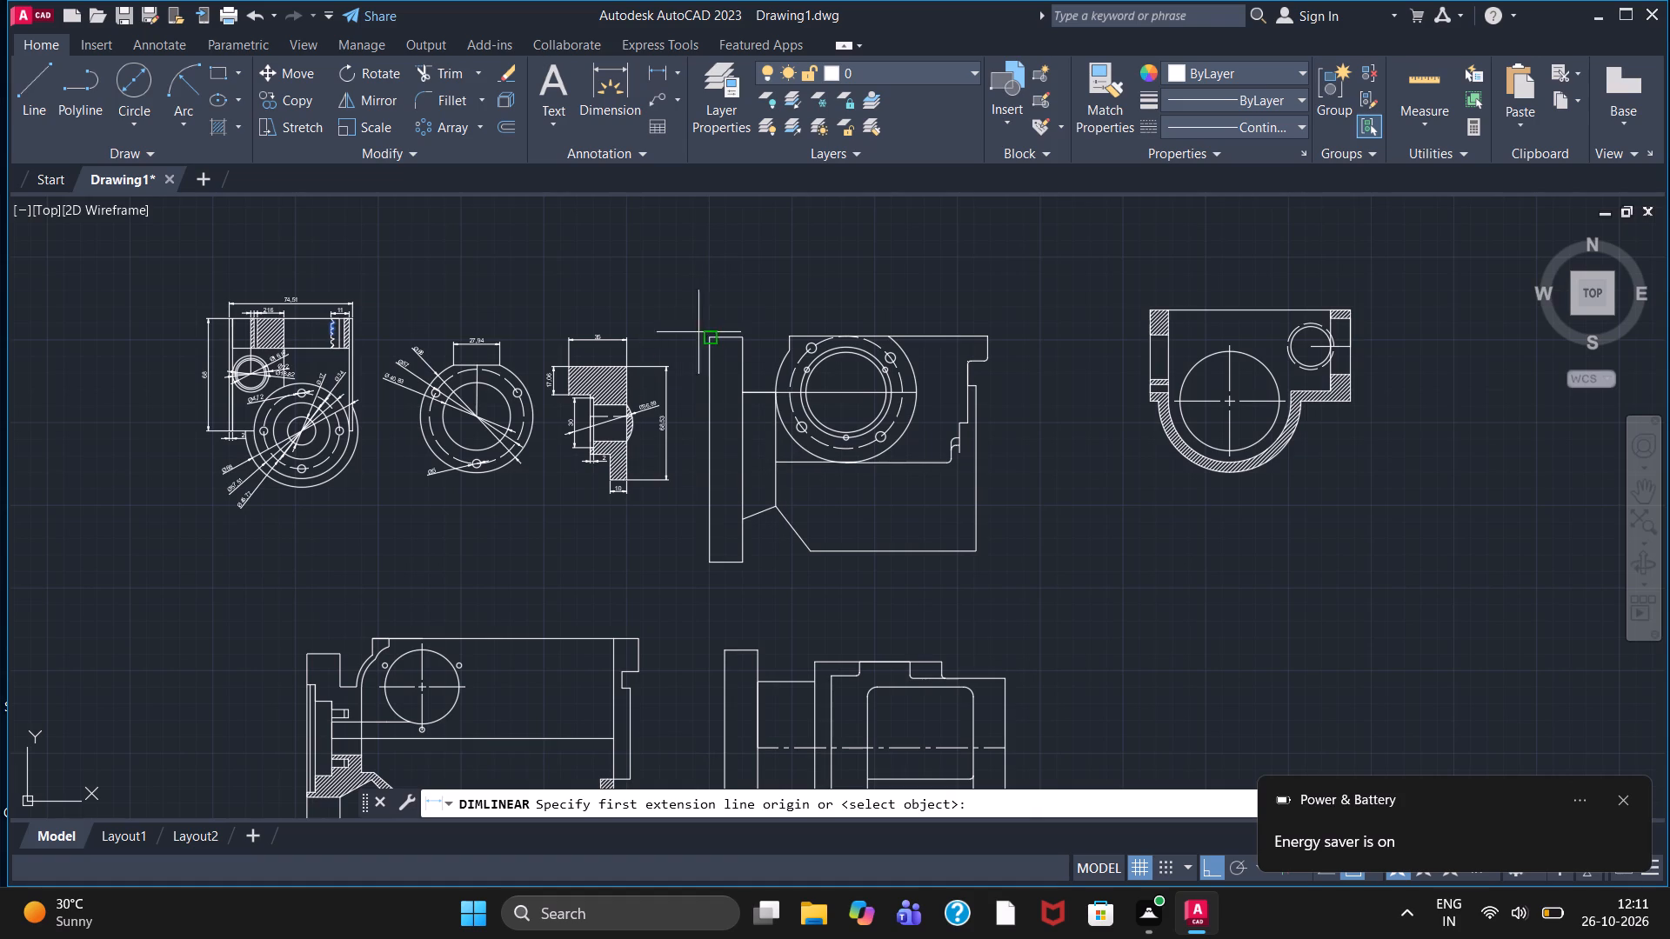
left_click(711, 332)
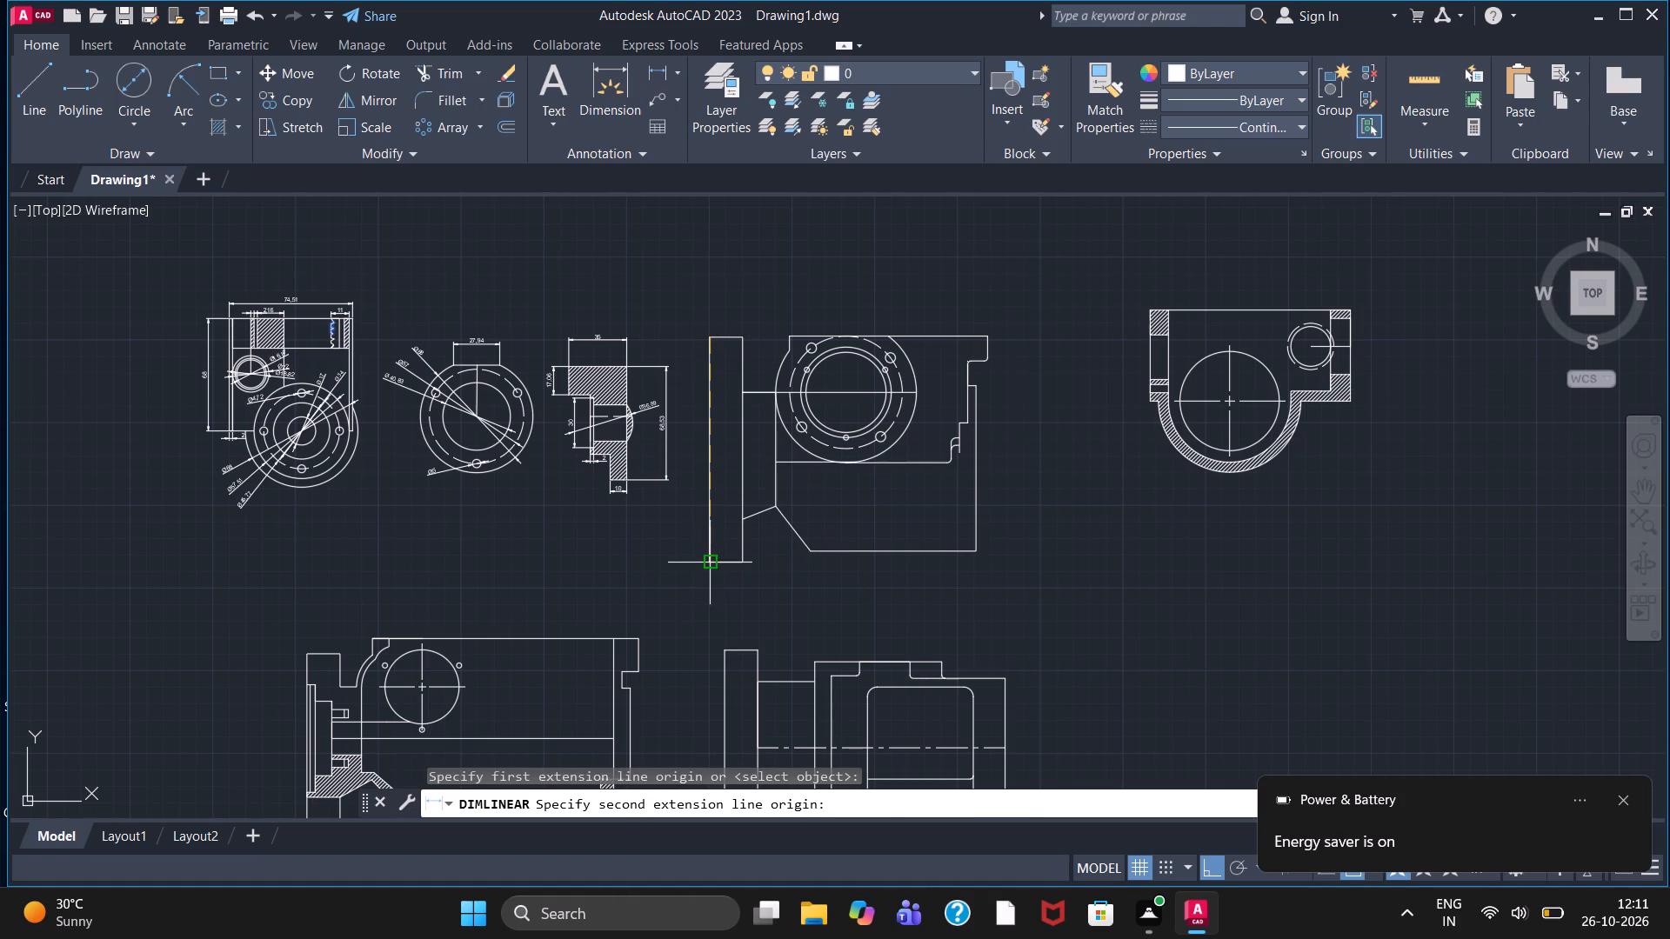
left_click(710, 564)
left_click(691, 529)
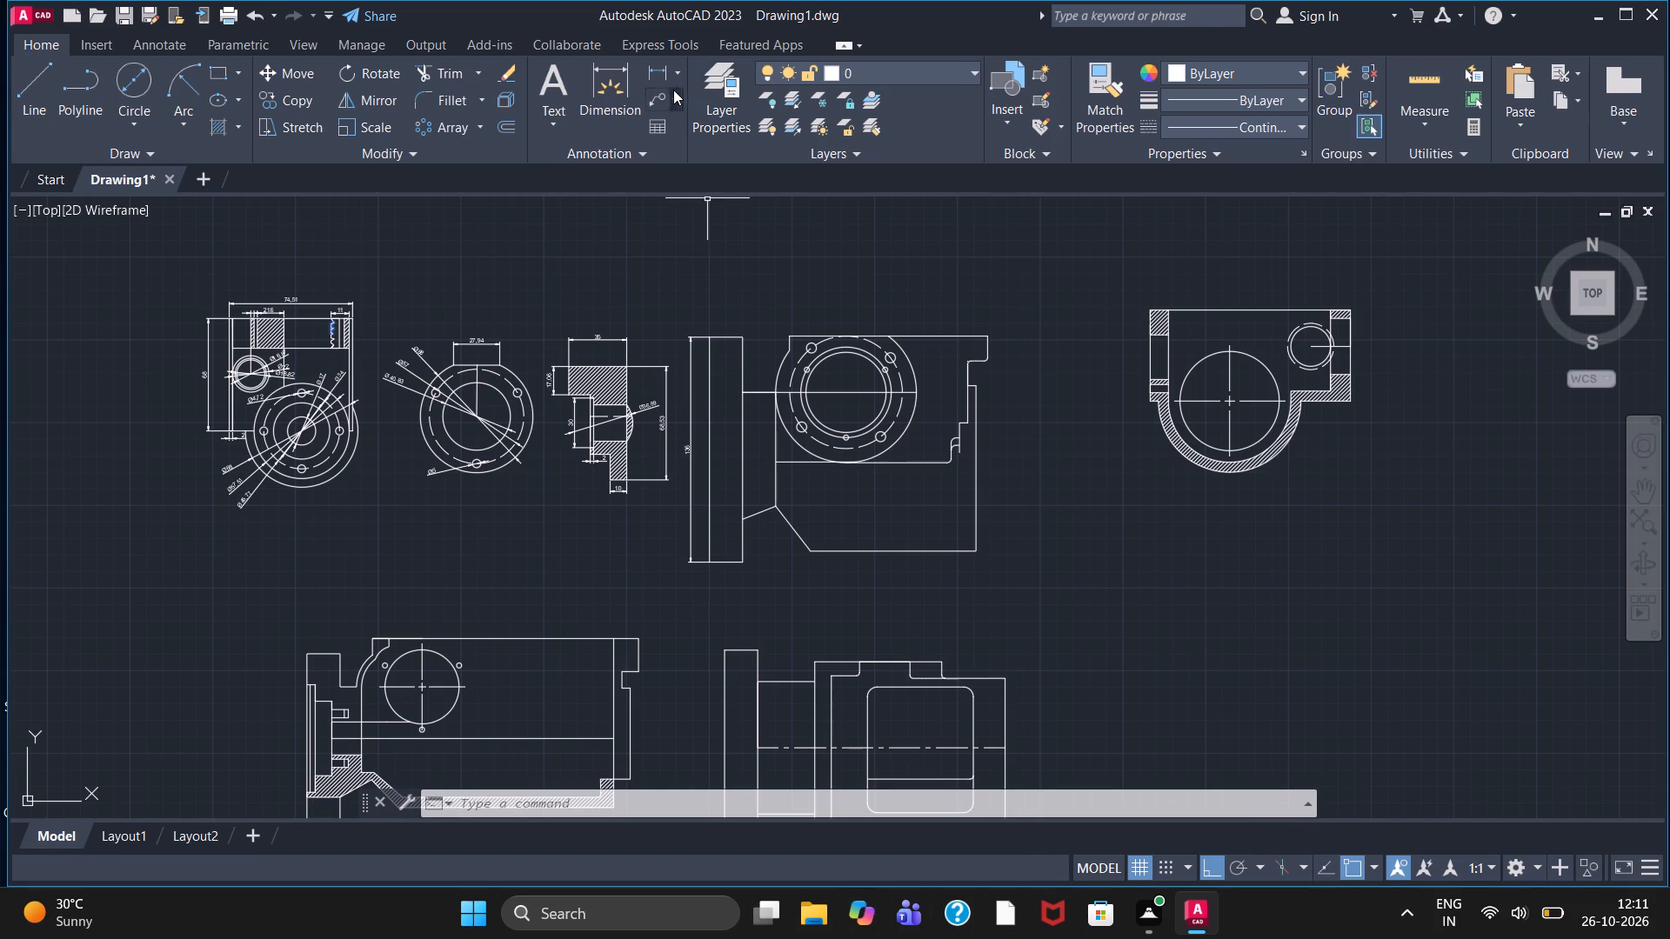
Add a horizontal linear dimension to the tall flange plate's thickness, placed above its top edge.
left_click(665, 64)
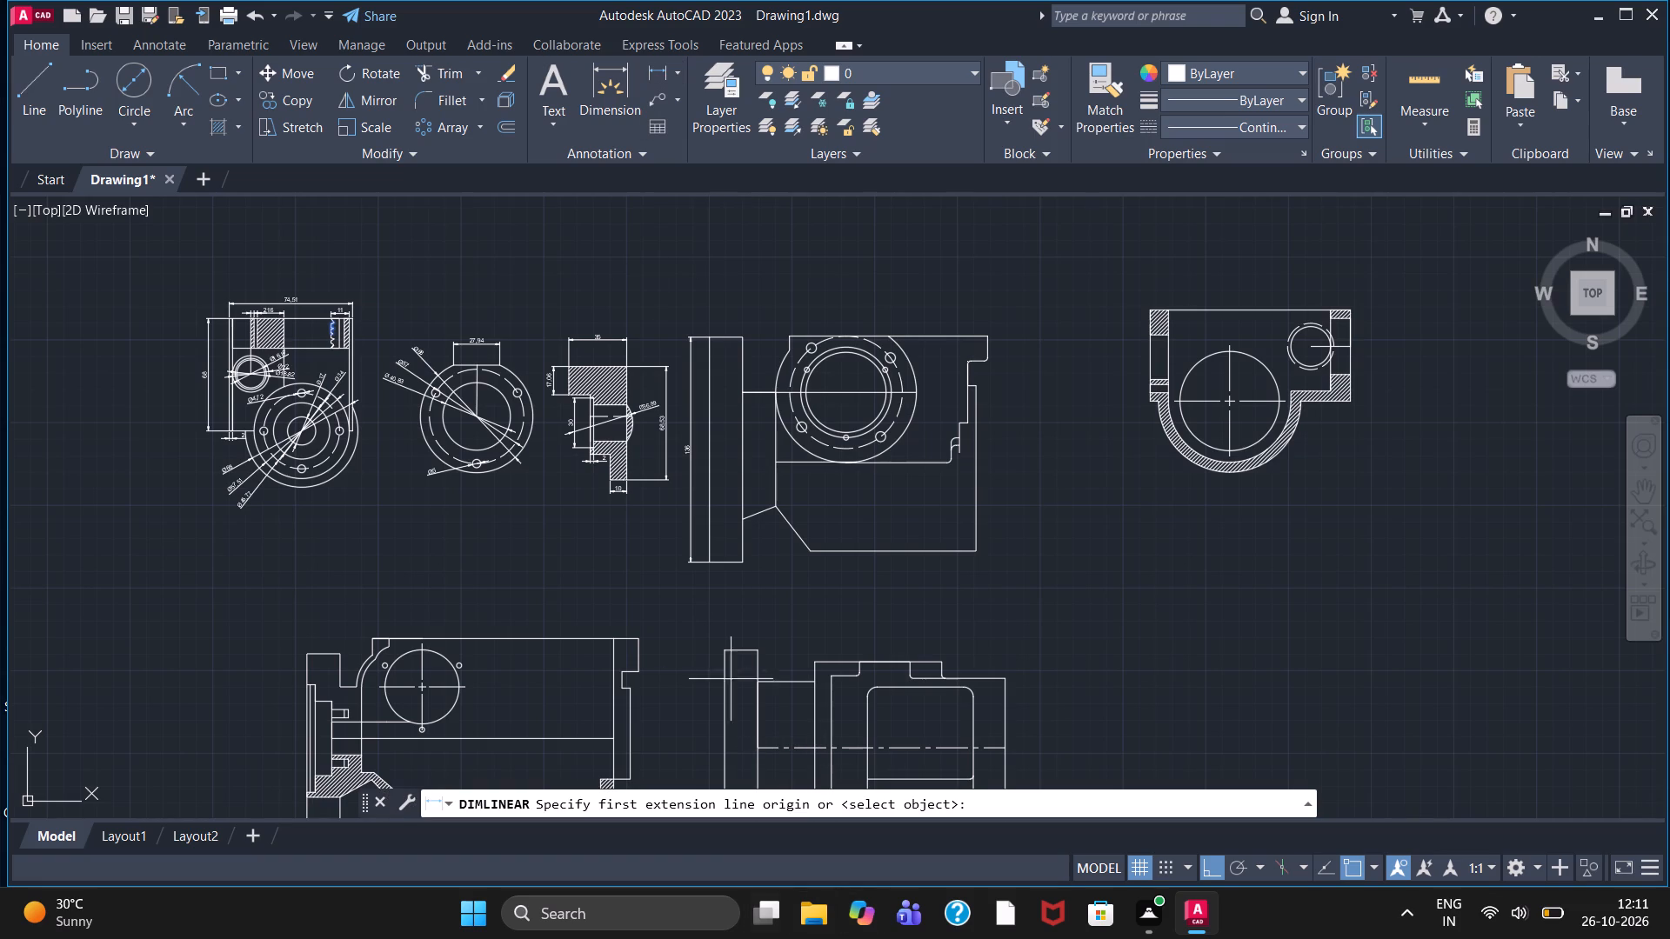
scroll(636, 350, "up", 2)
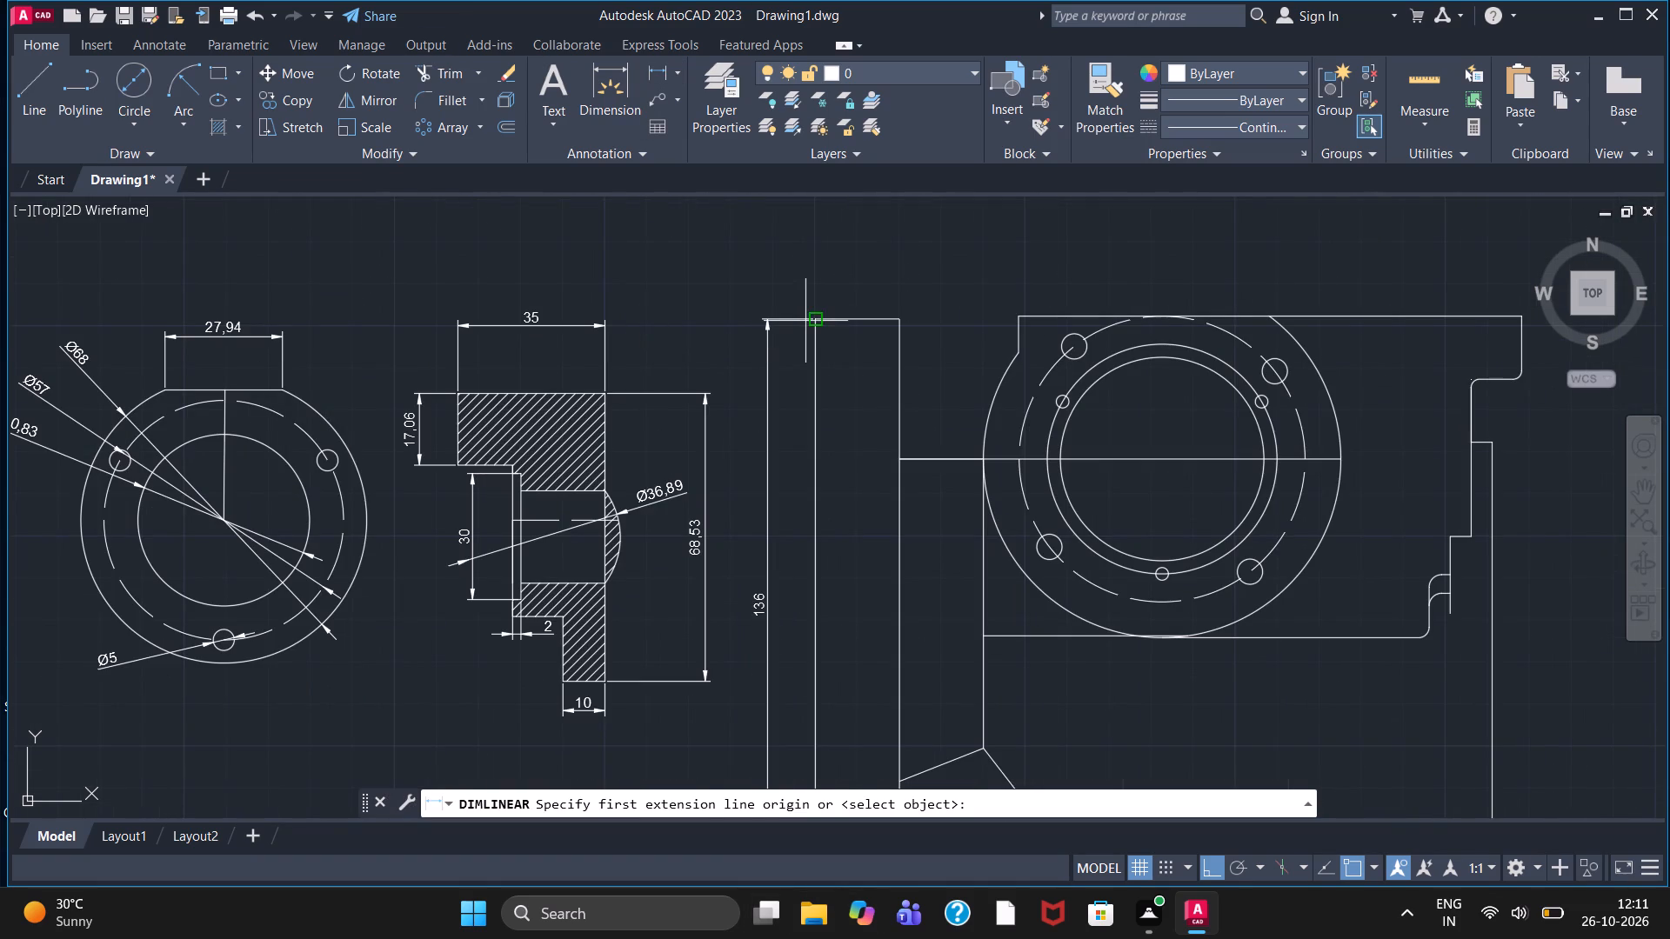
left_click_drag(806, 321, 835, 316)
left_click(898, 321)
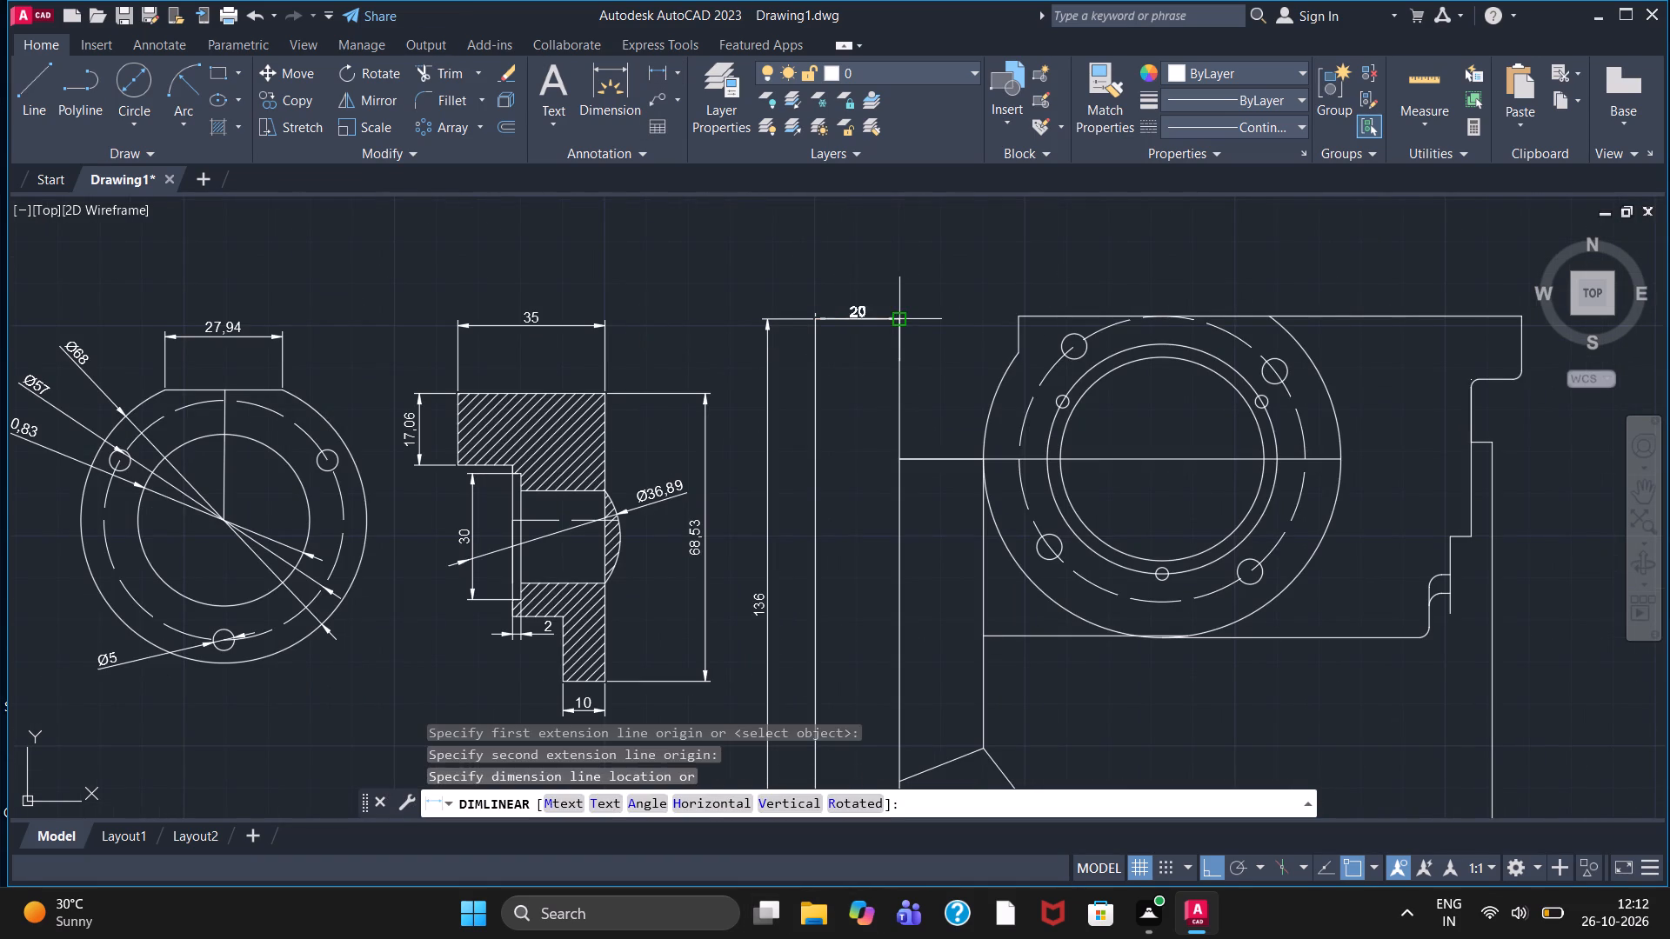
left_click(869, 270)
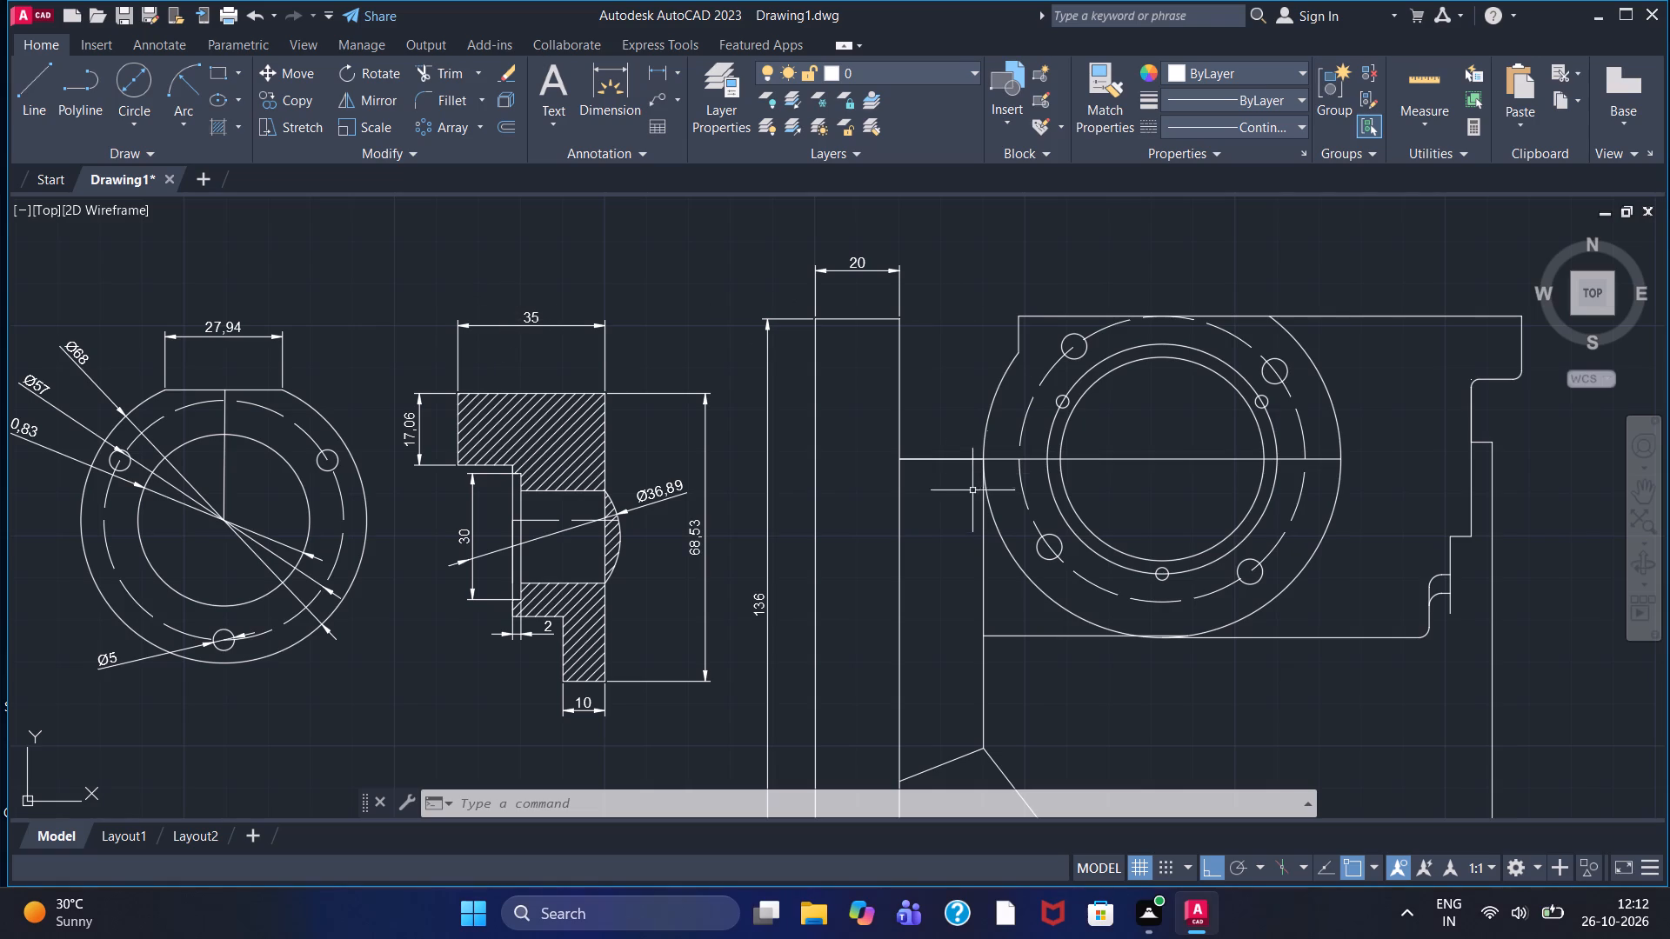
Add an aligned dimension to the short sloped edge joining the flange plate to the housing body, placed below the edge.
scroll(890, 533, "down", 1)
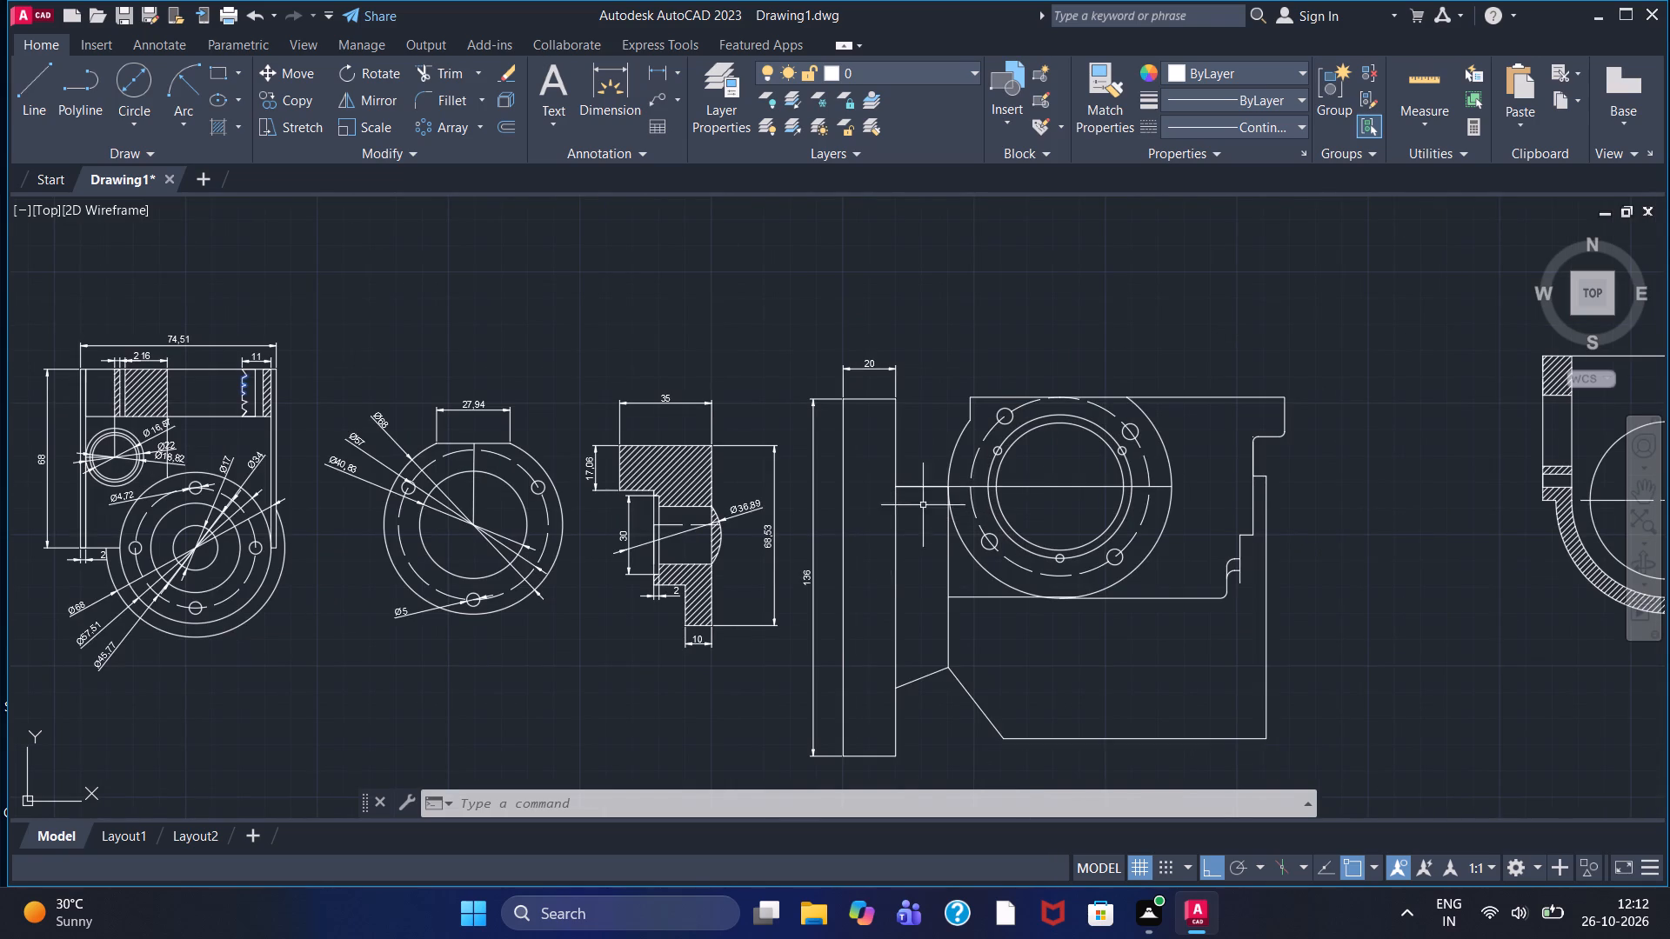
middle_click_drag(925, 589, 905, 456)
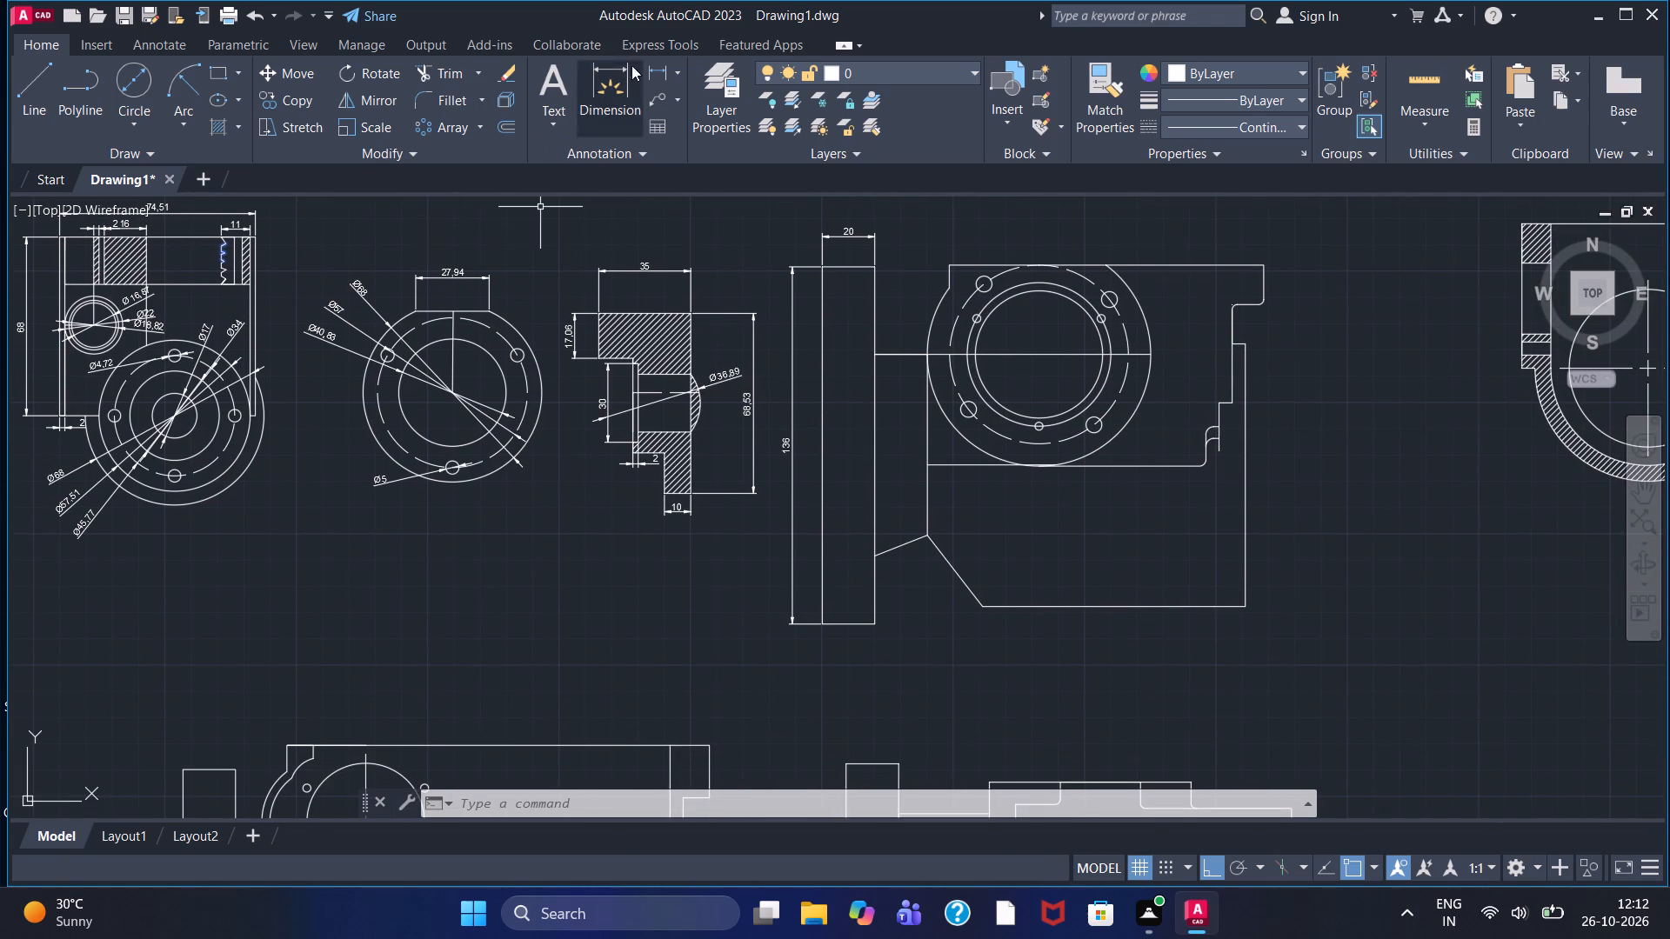
left_click(673, 71)
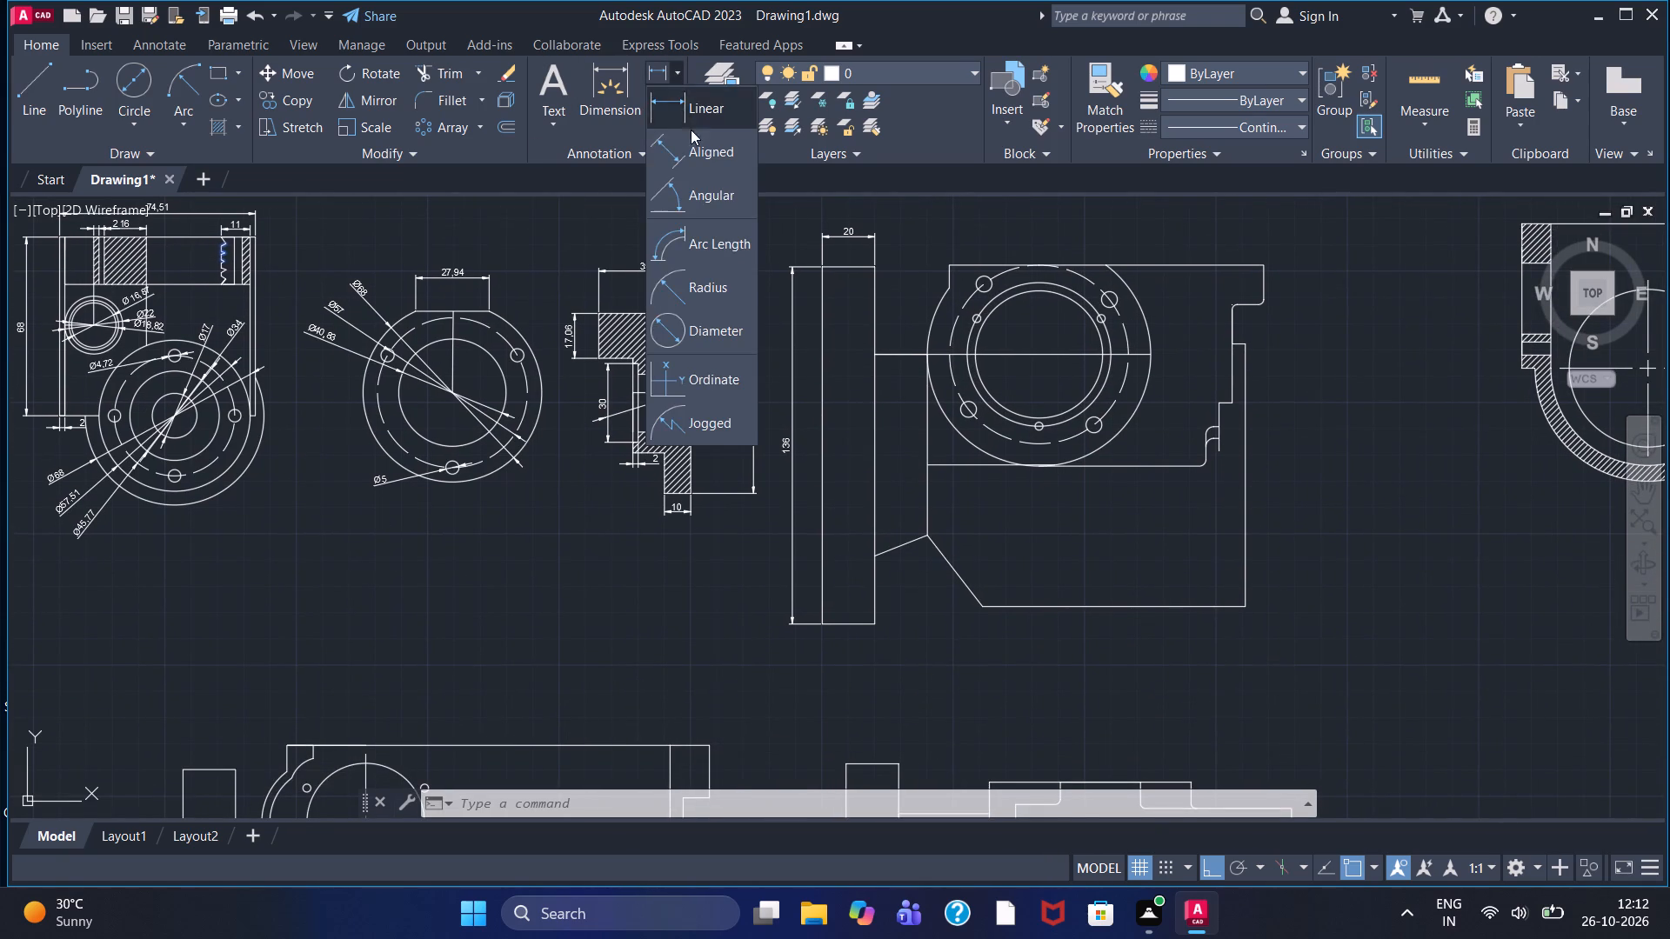
left_click(699, 157)
left_click(879, 553)
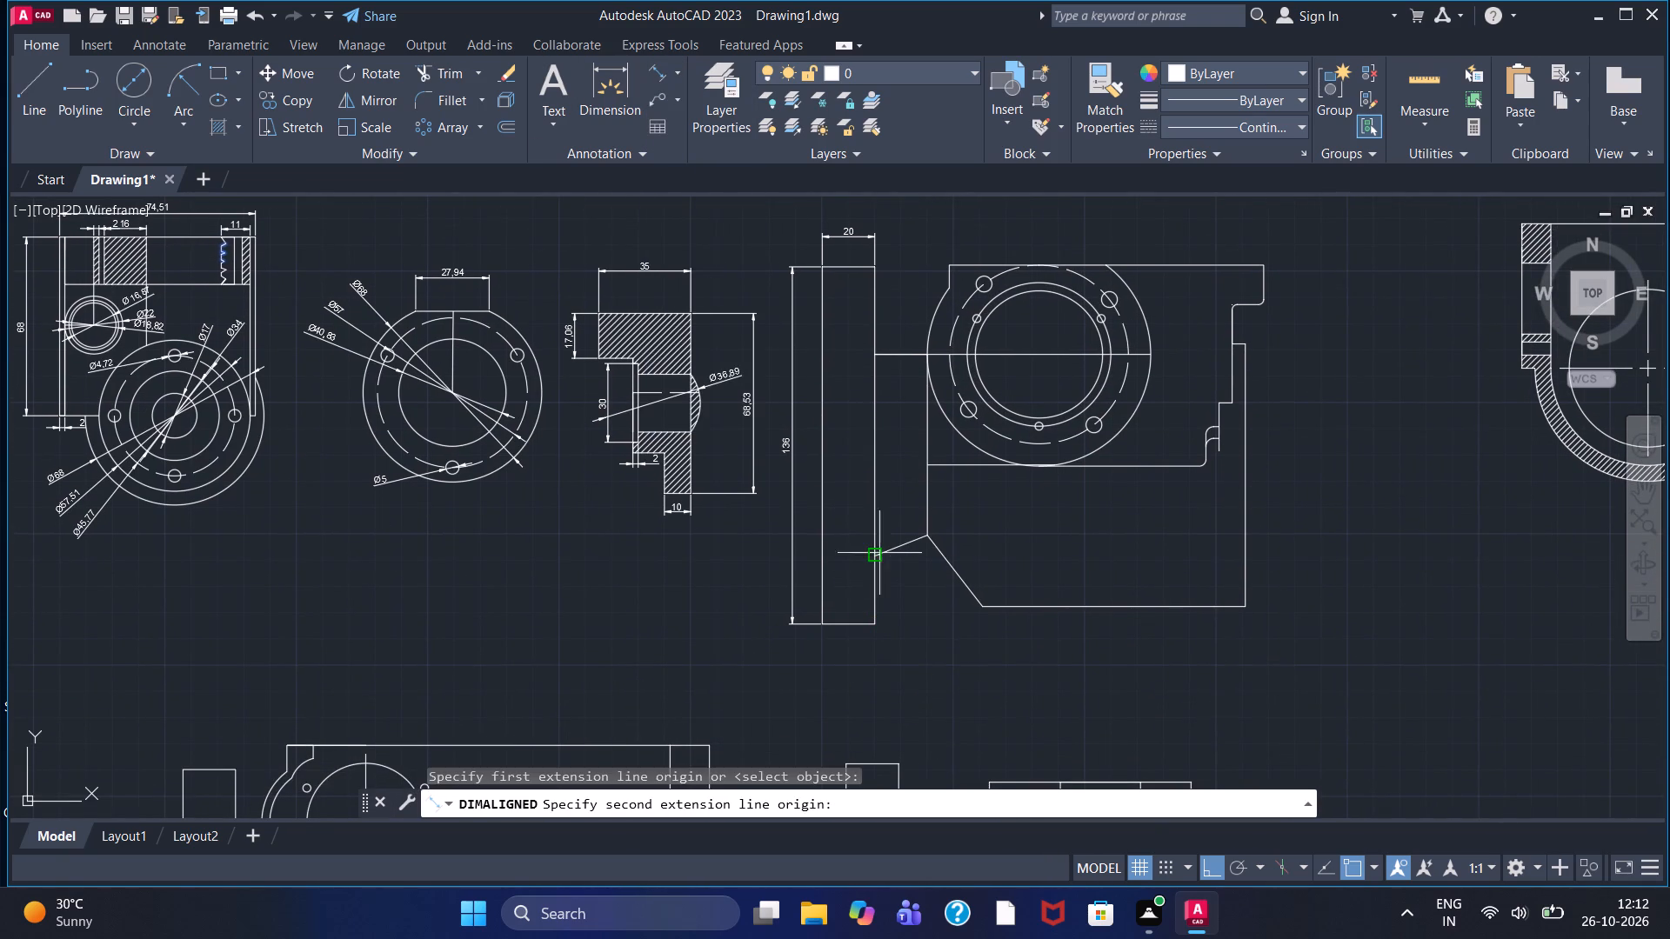
left_click(933, 533)
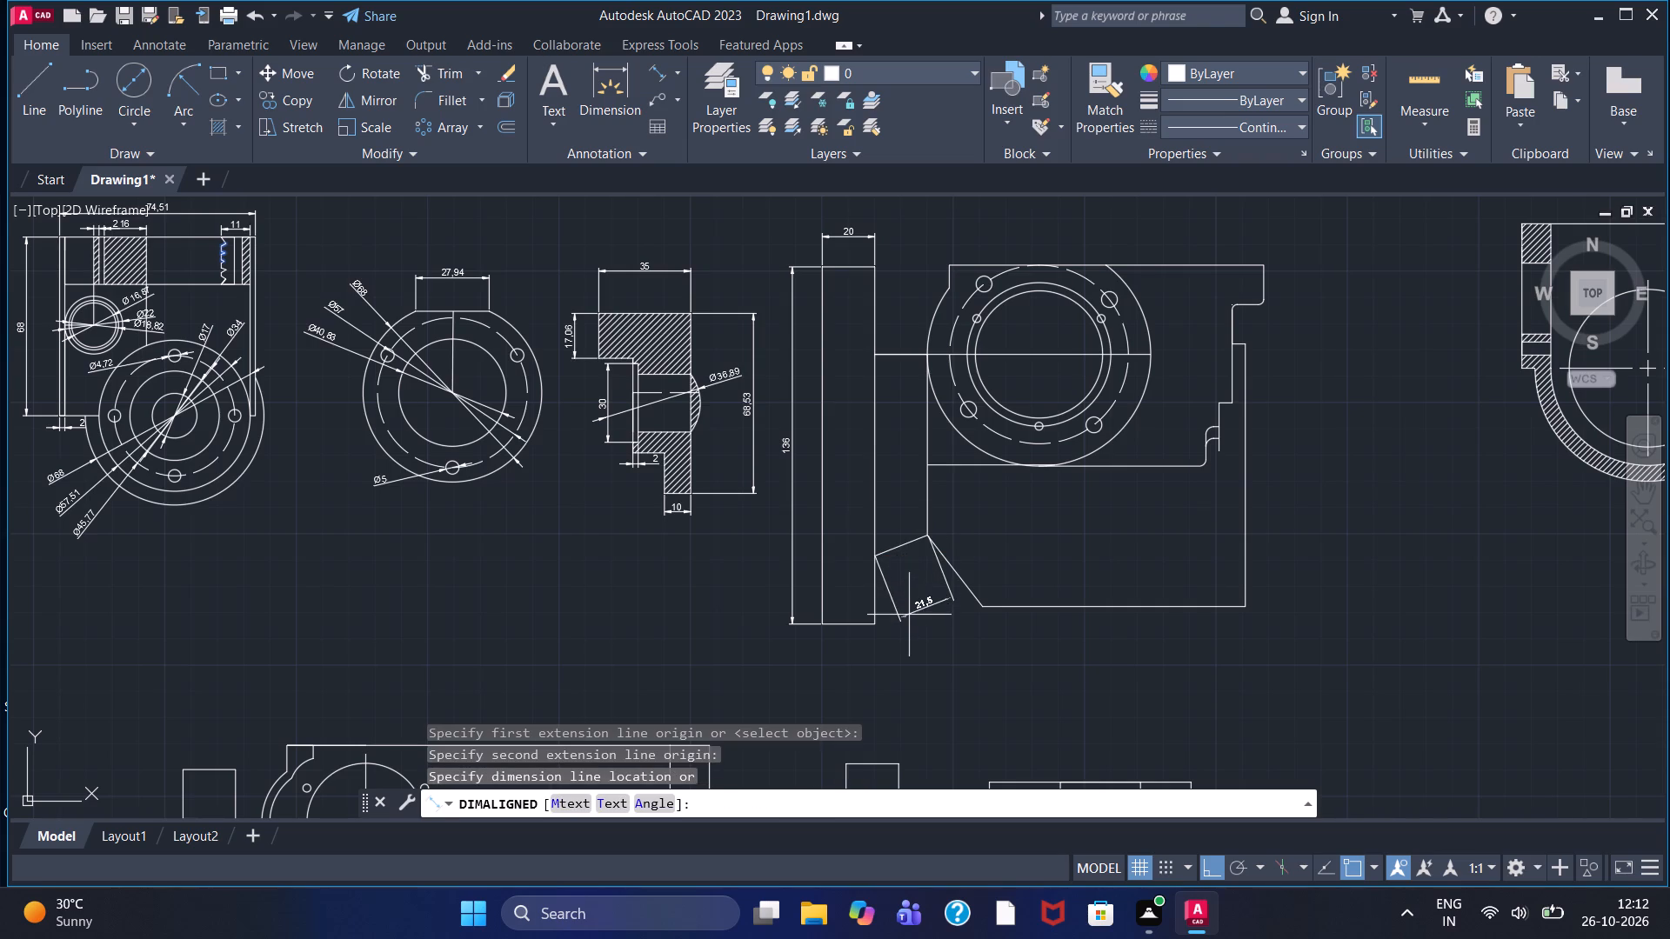
left_click(895, 572)
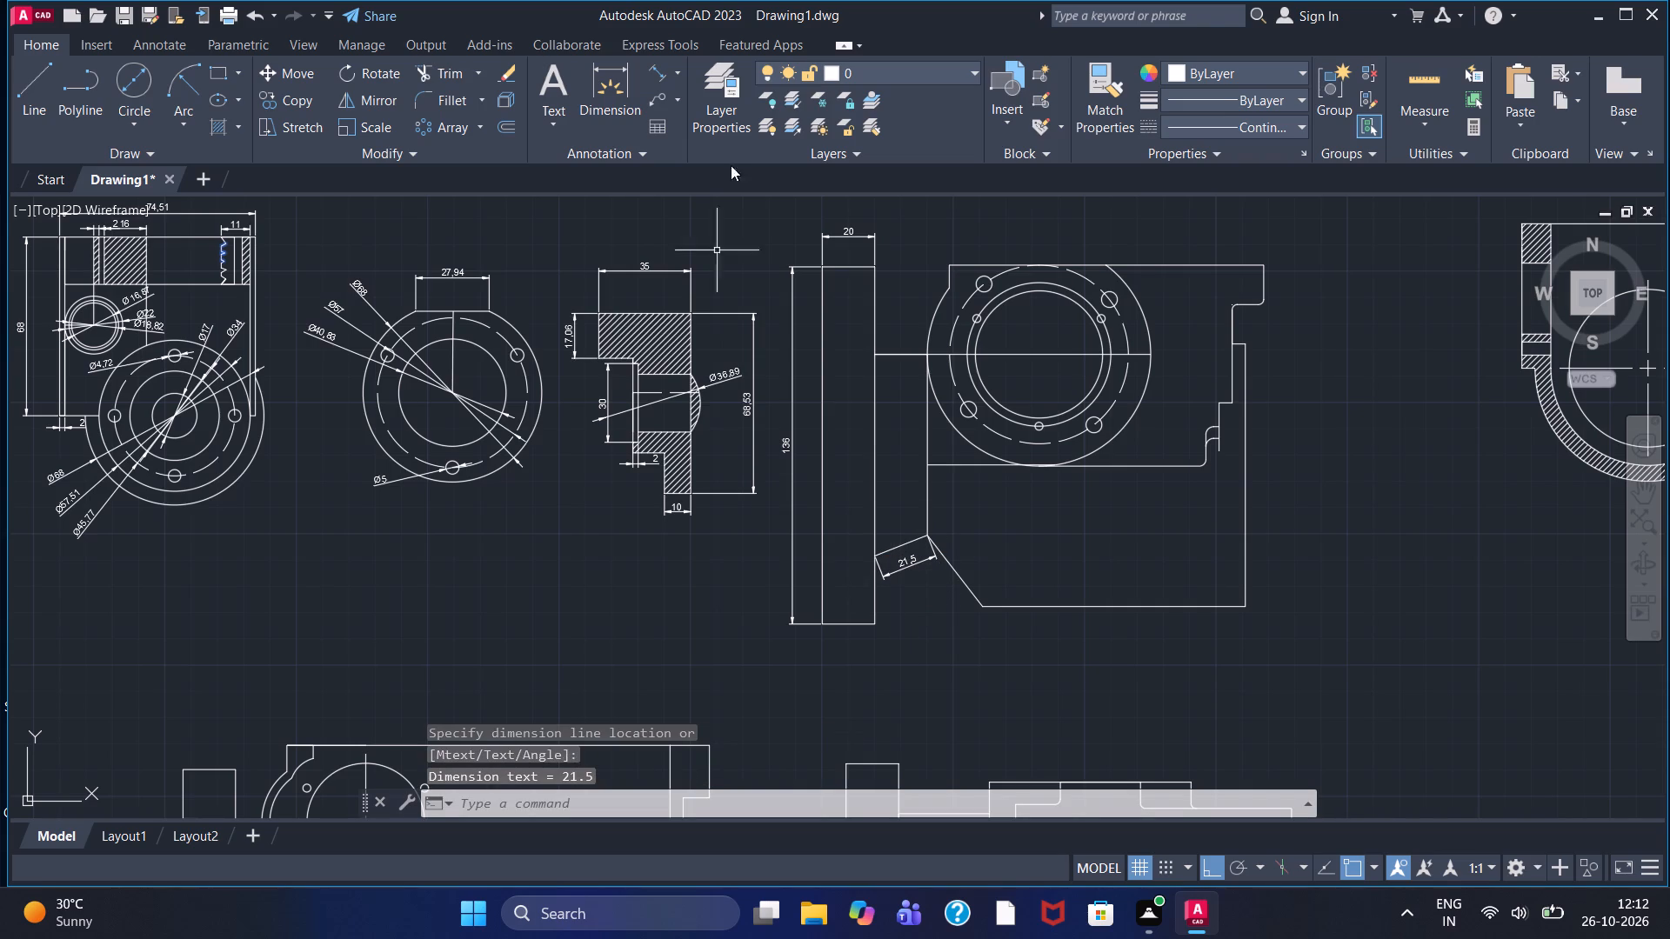
Add an aligned dimension to the housing body's long sloped lower corner edge, placed inside the body.
left_click(657, 79)
left_click(931, 536)
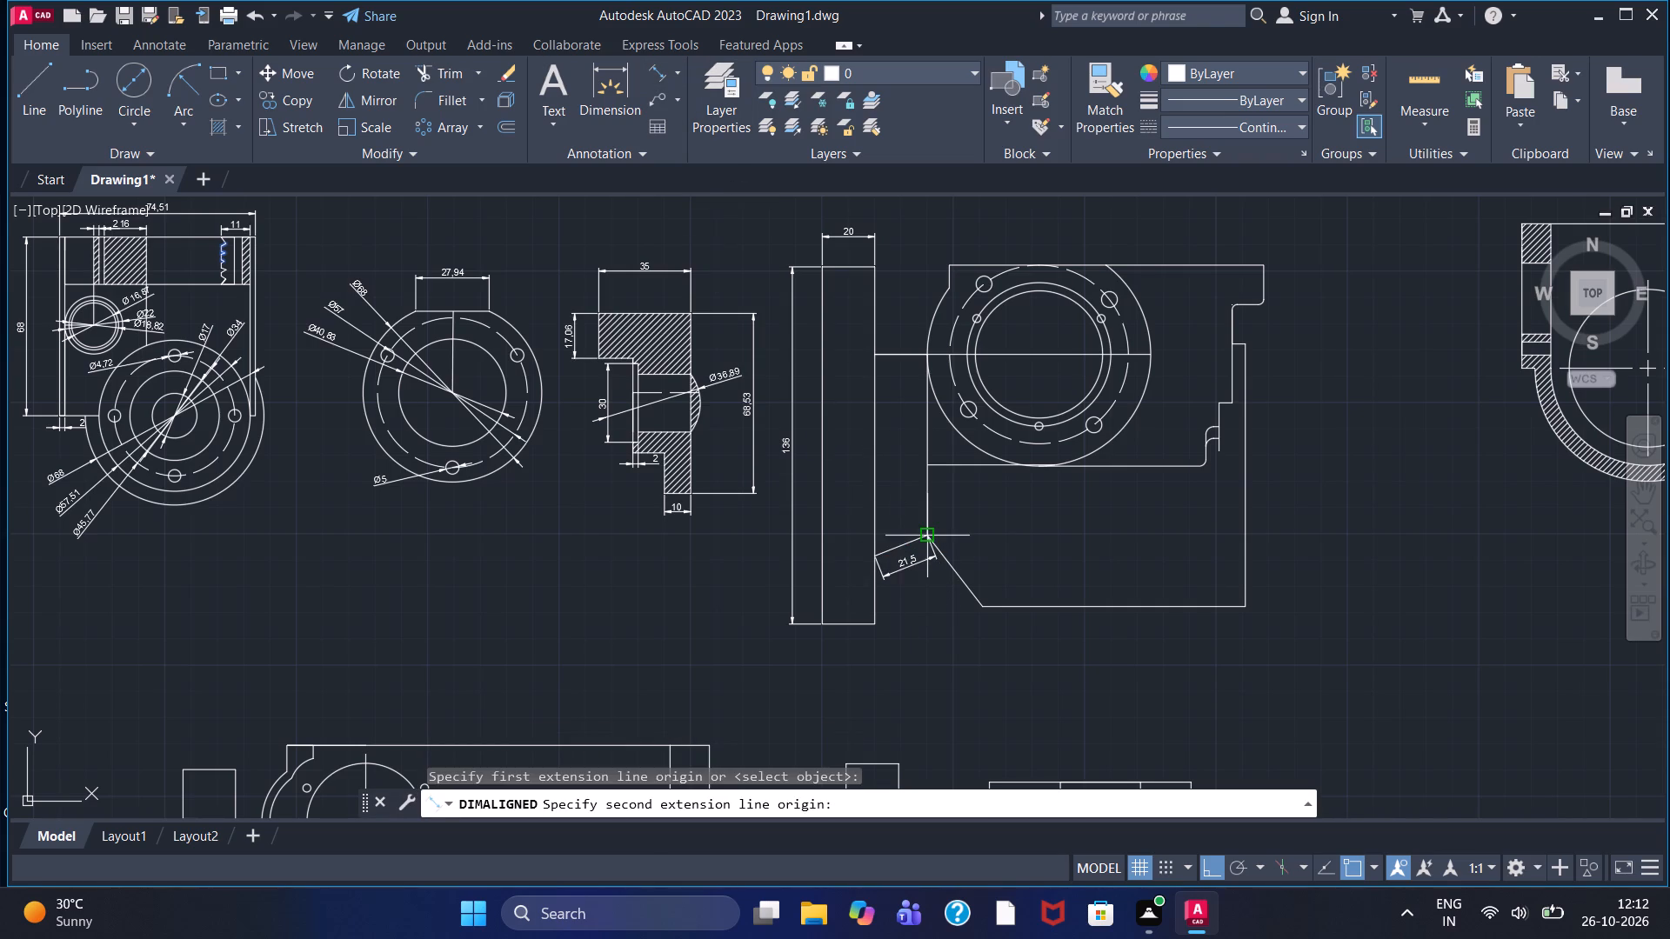
left_click(989, 612)
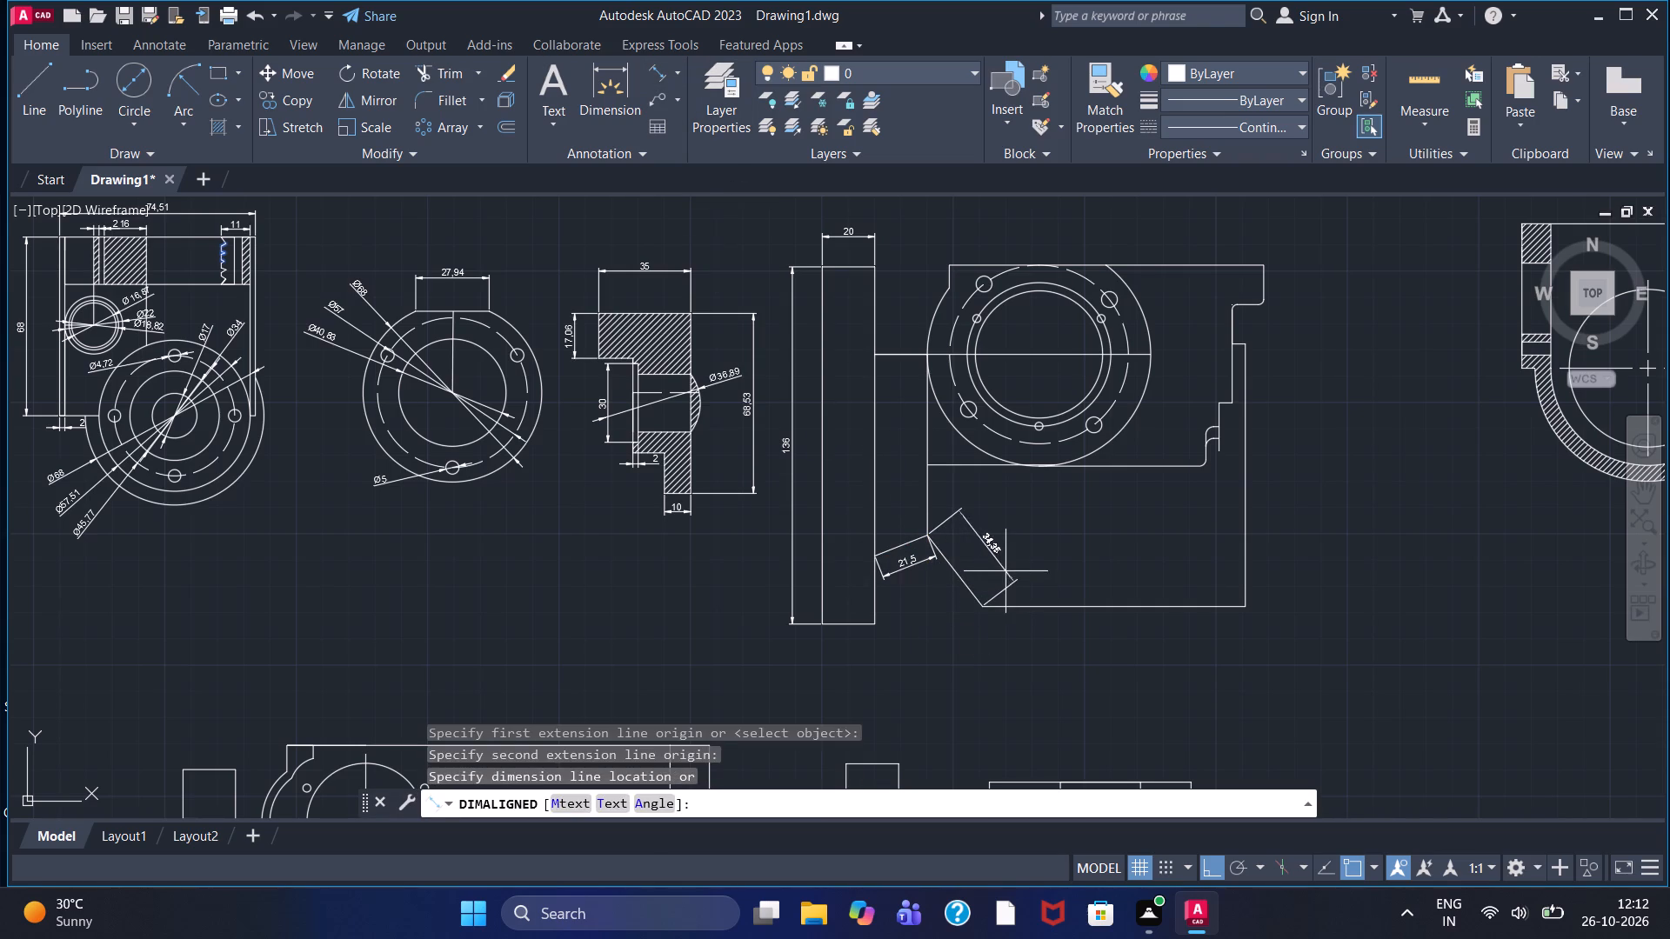
left_click(1005, 571)
Add a horizontal linear dimension to the housing body's bottom edge, placed below it.
left_click(679, 70)
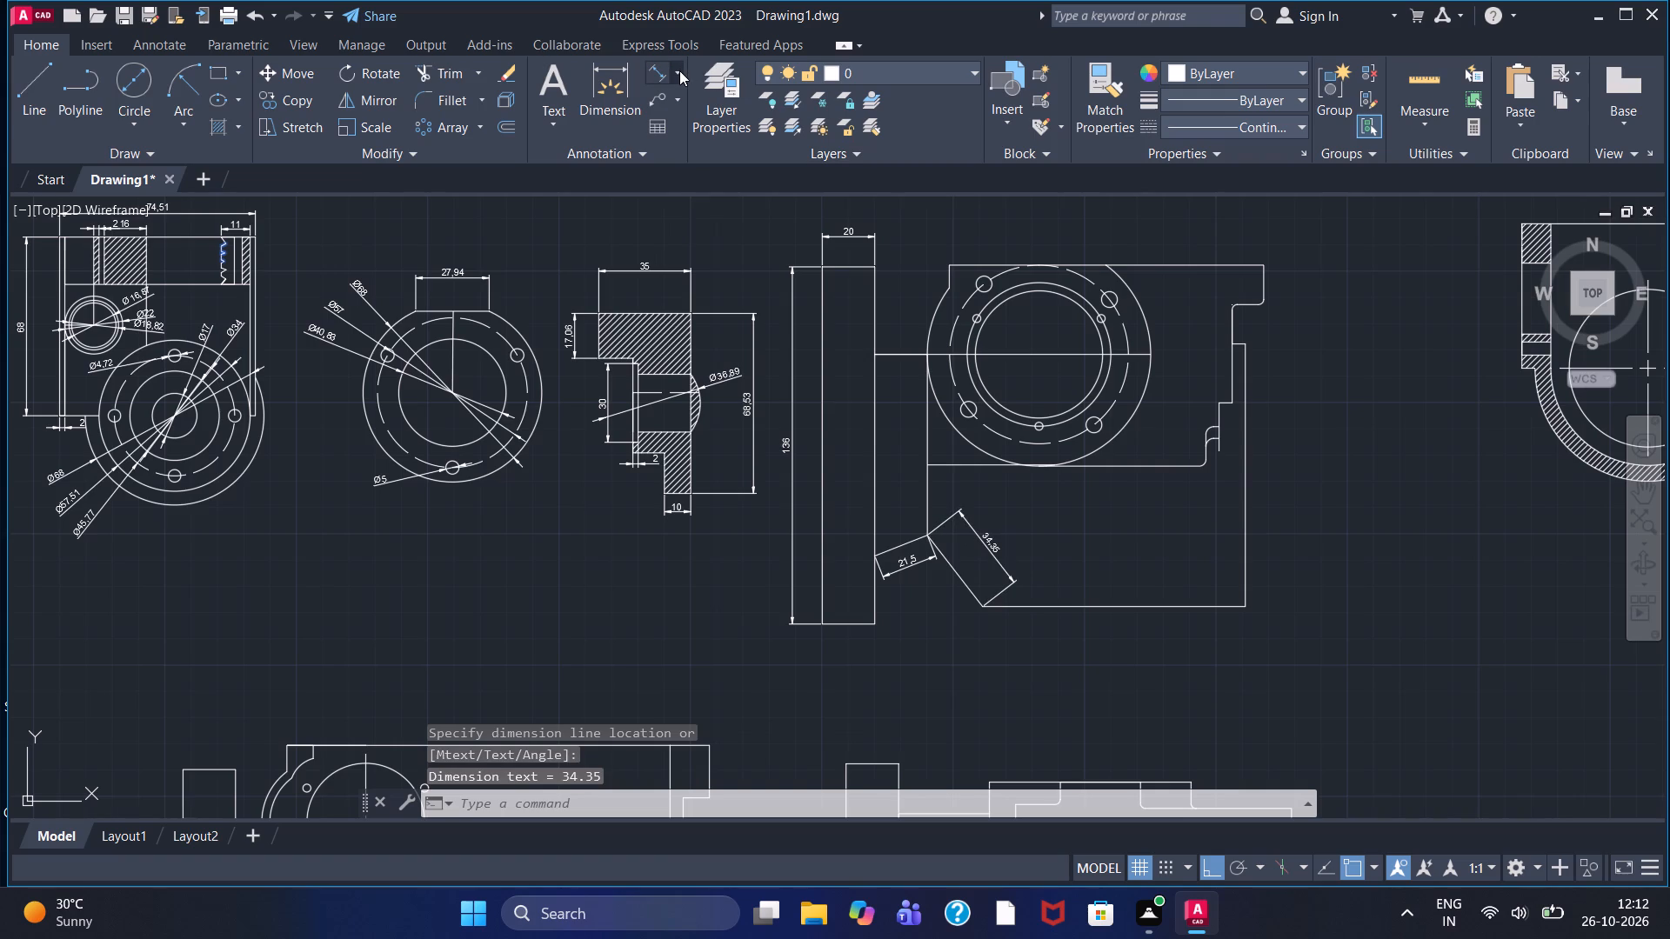
left_click(695, 100)
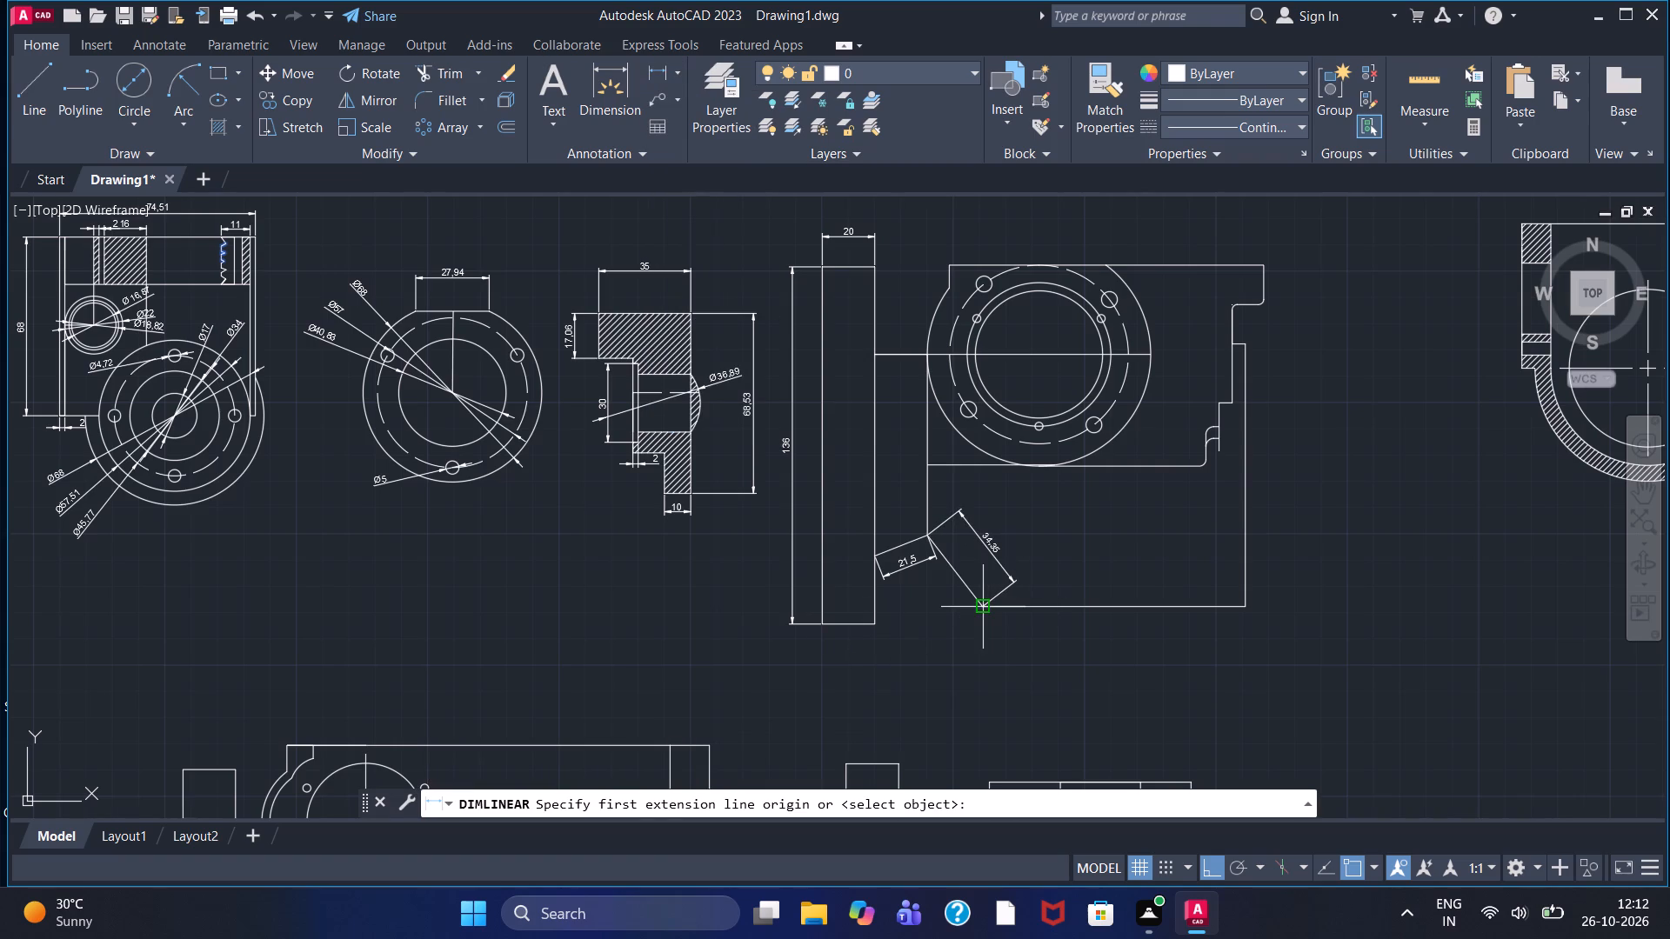
left_click_drag(986, 610, 1001, 609)
left_click_drag(1243, 608, 1229, 631)
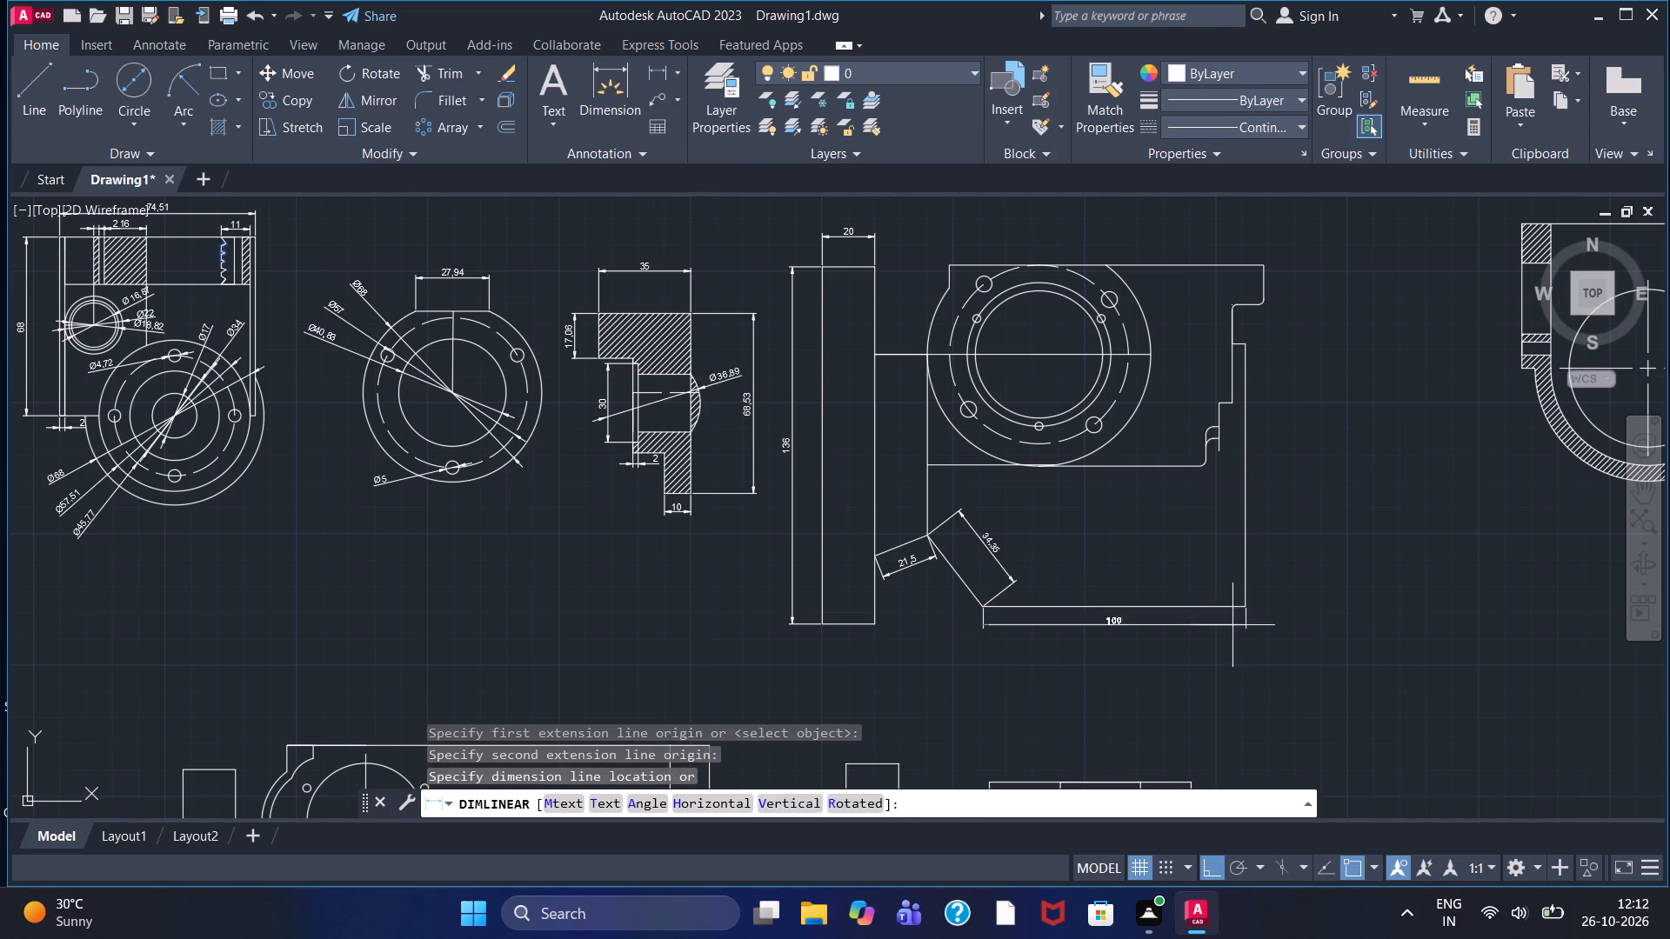
left_click(1126, 667)
Add a horizontal linear dimension to the housing body's top edge, placed above the view.
middle_click_drag(1109, 588, 782, 709)
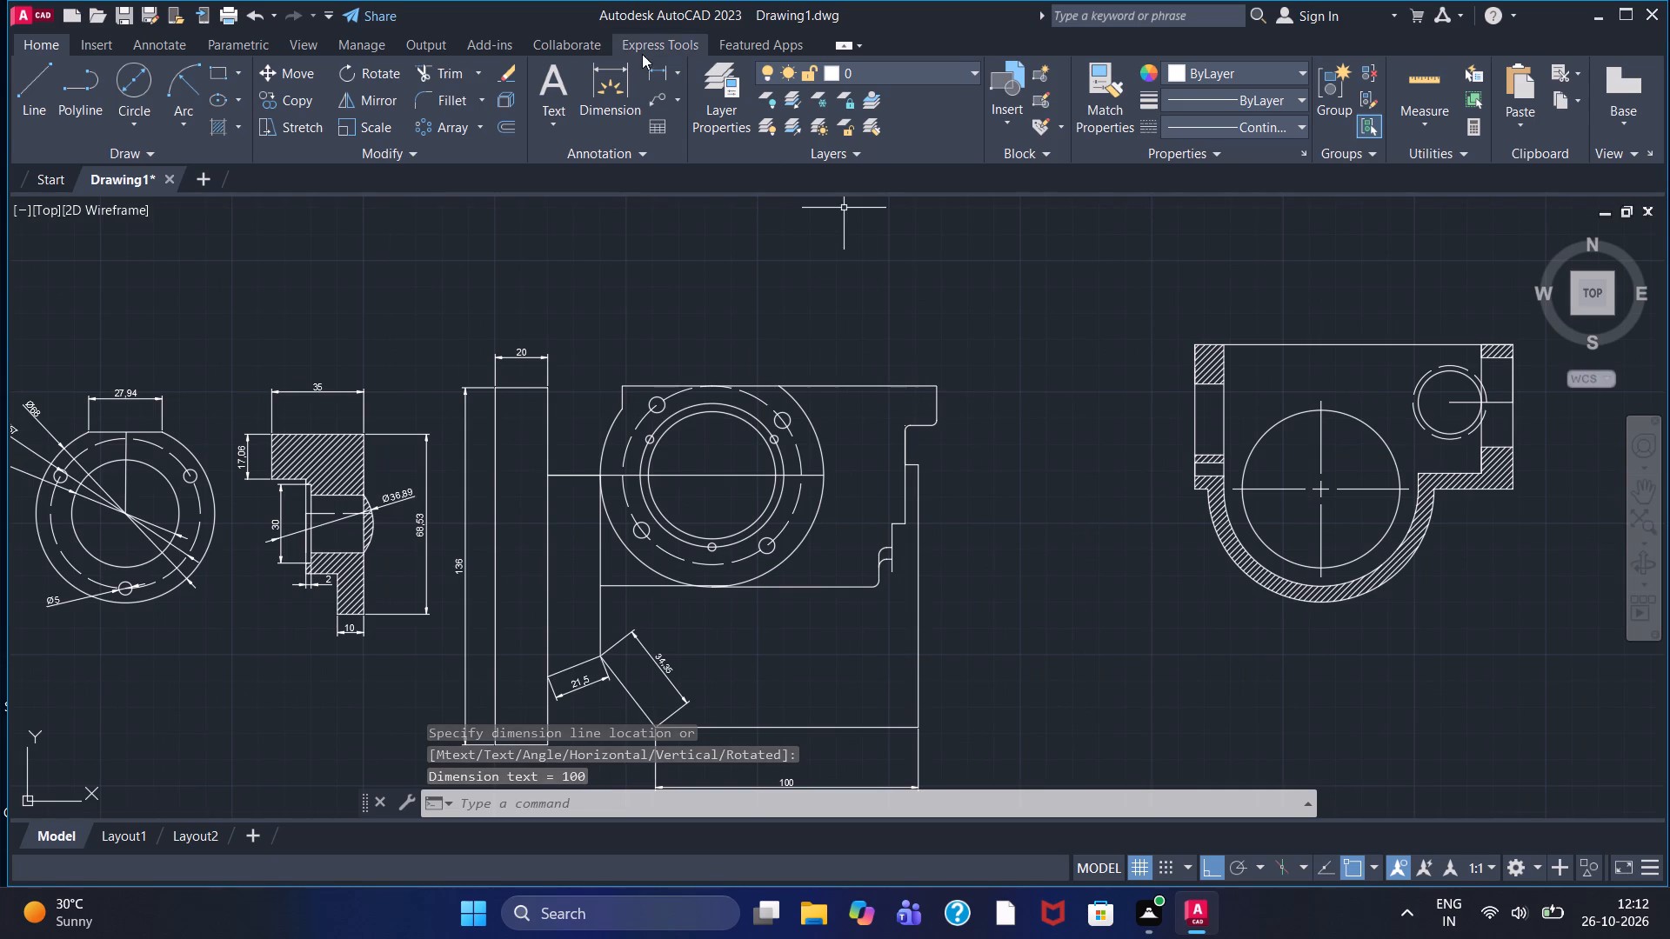
left_click(657, 66)
left_click(618, 387)
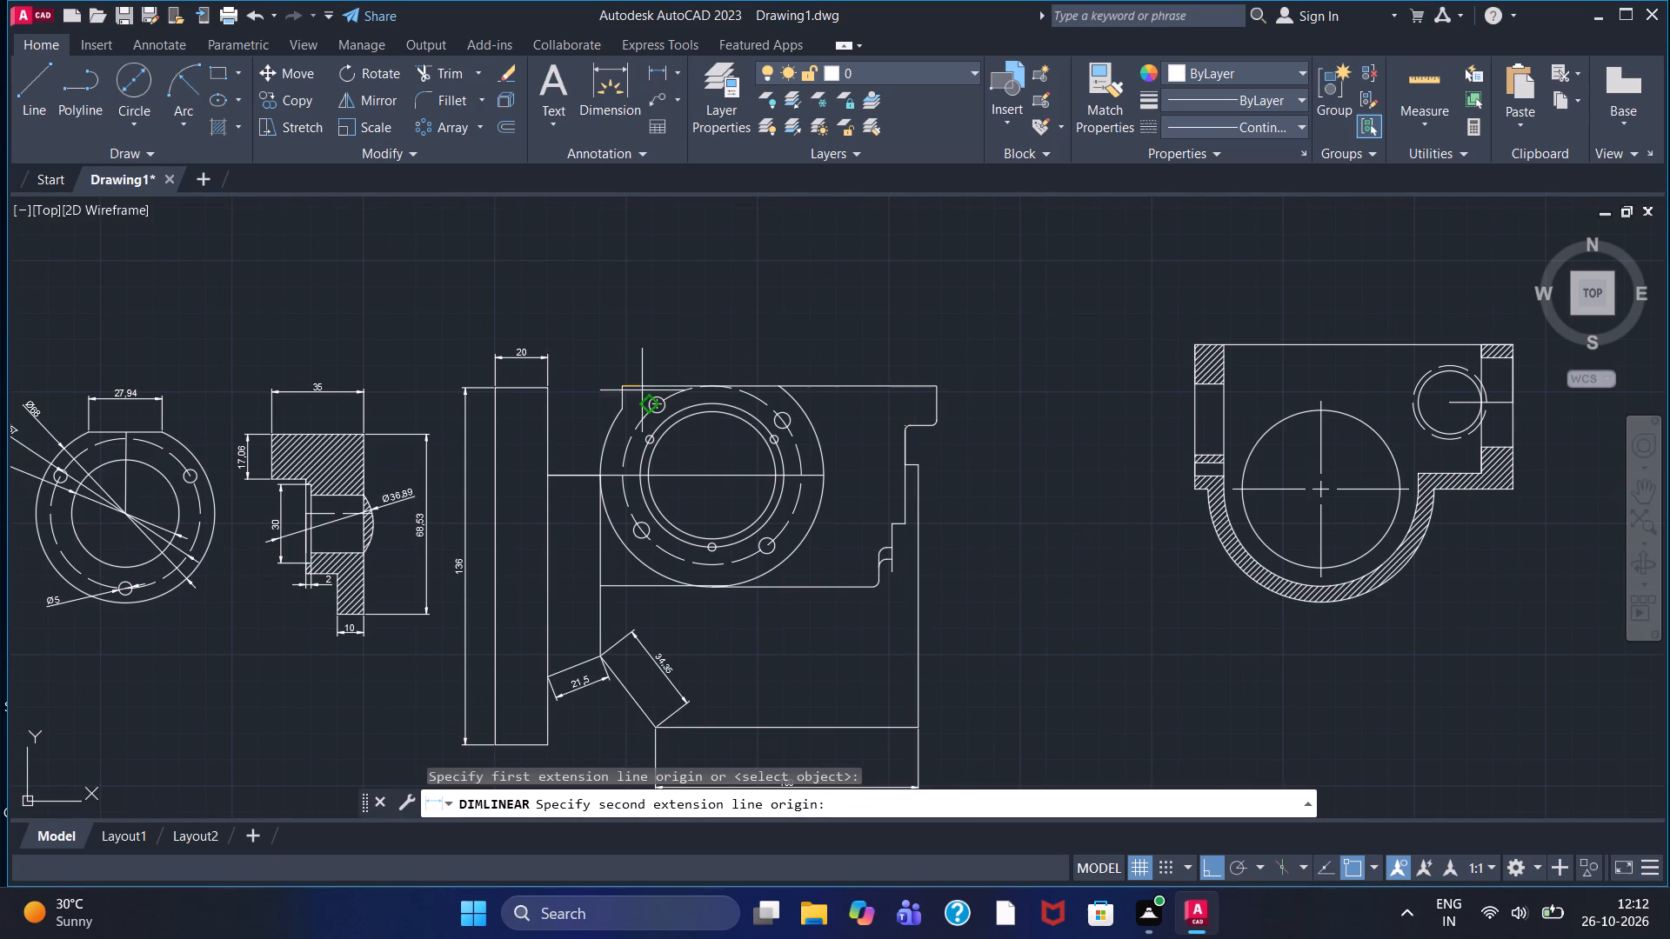
left_click(933, 390)
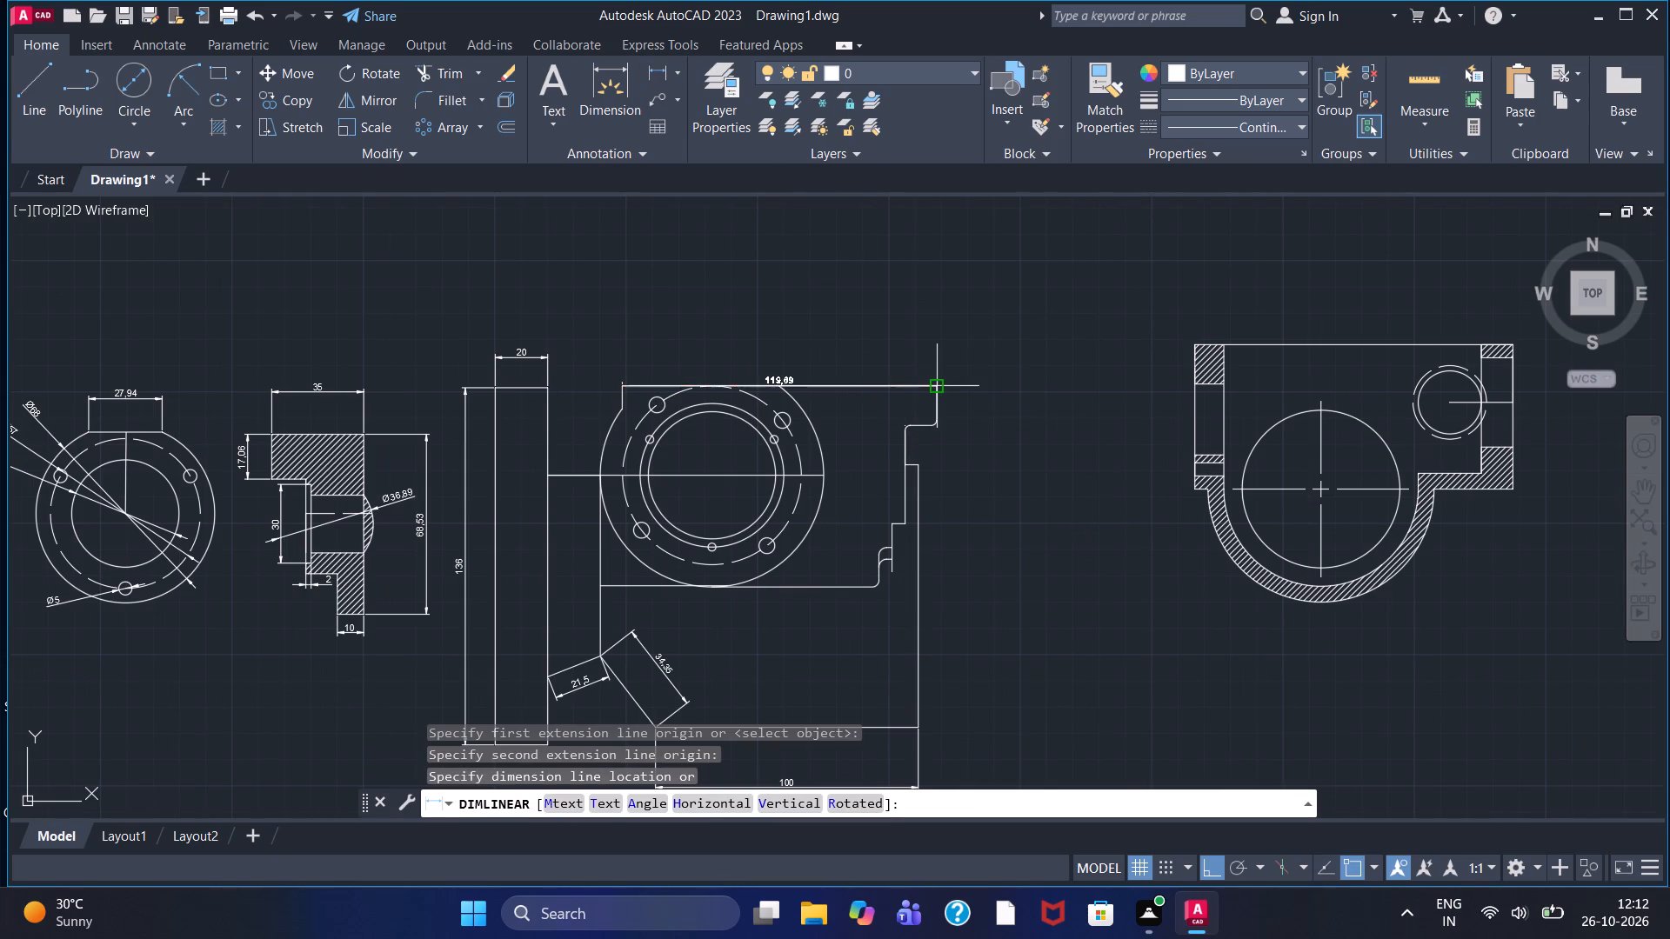
left_click(838, 317)
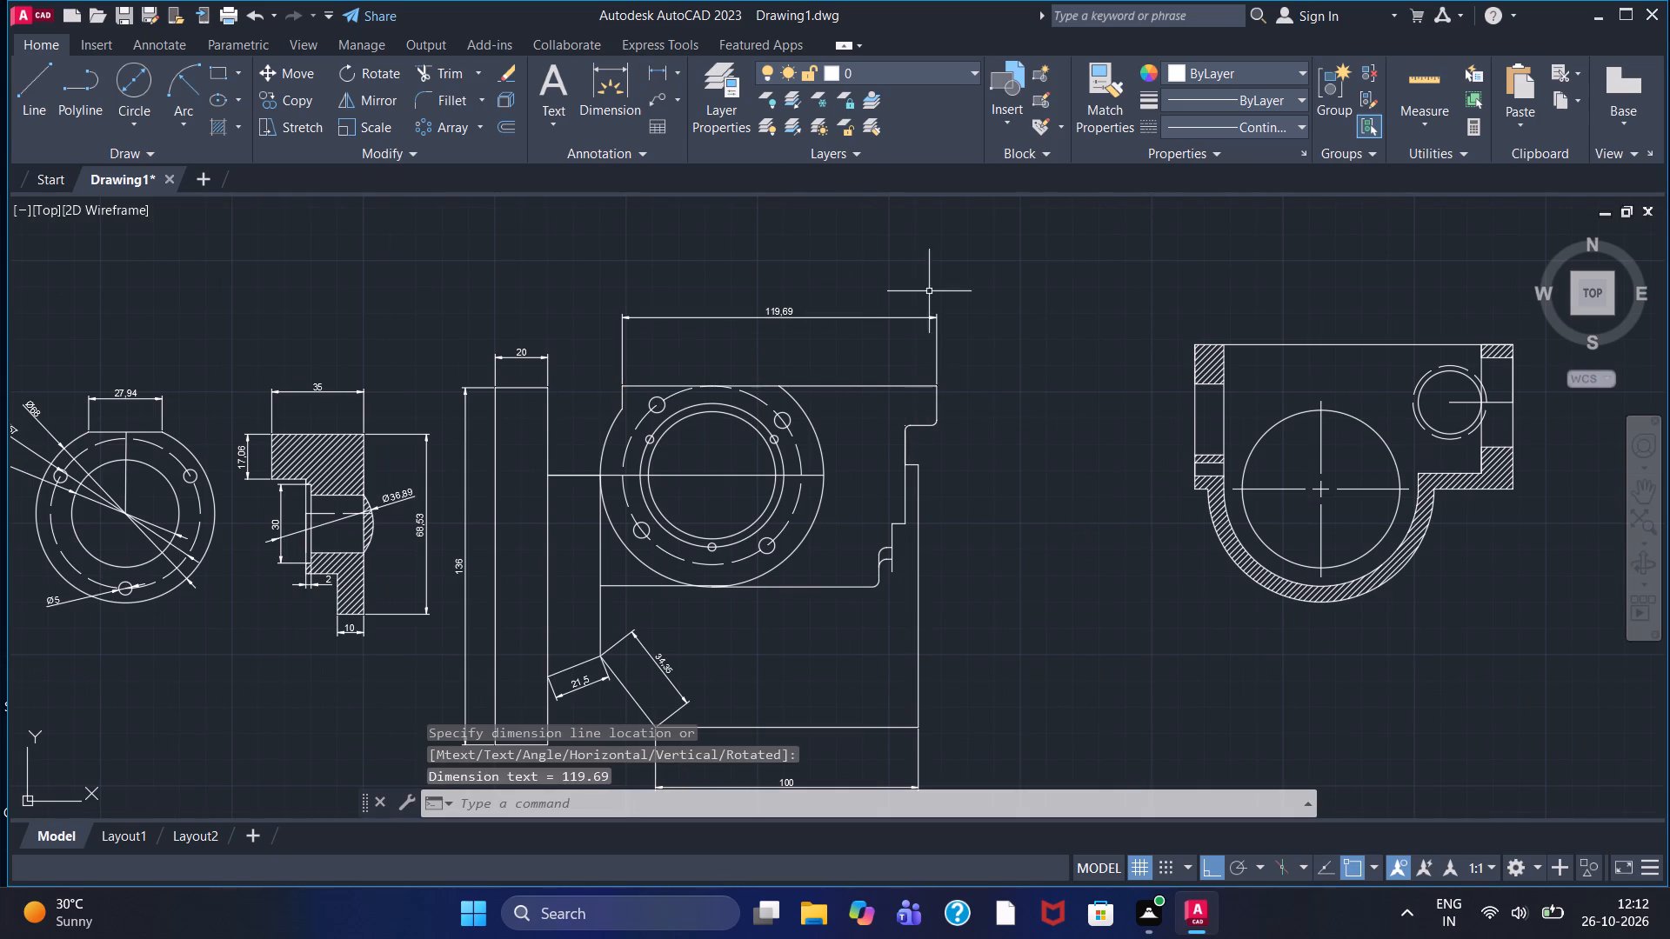
Add a vertical linear dimension to the short edge below the housing's upper outer corner, placed outside the view.
left_click(652, 76)
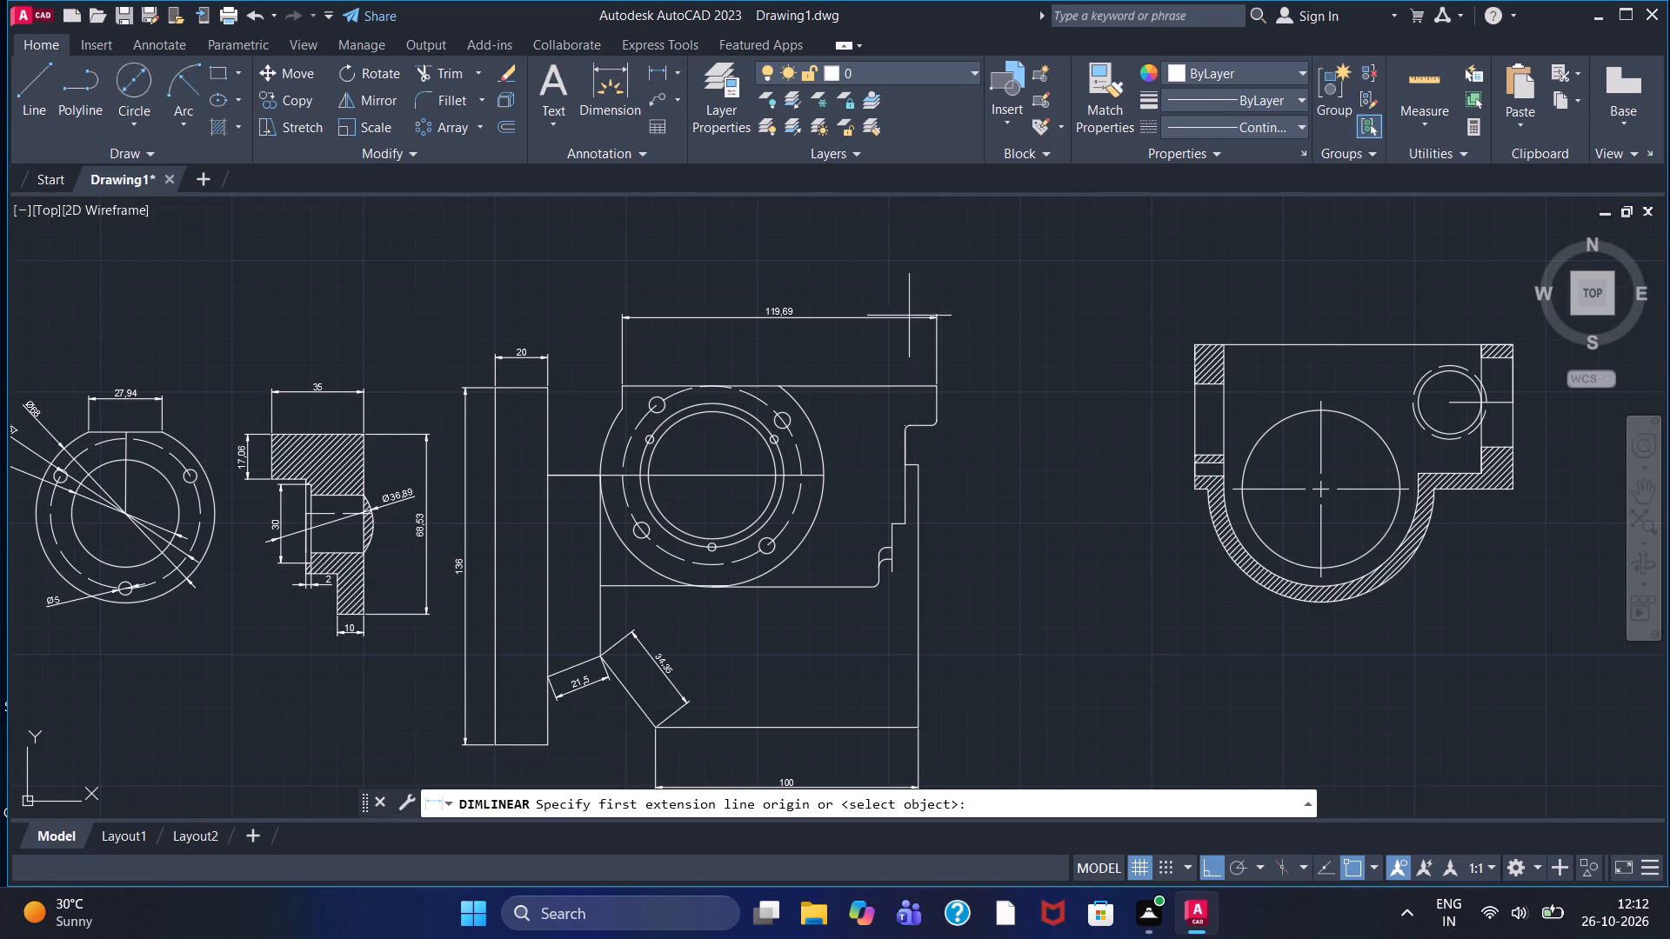
scroll(885, 383, "up", 3)
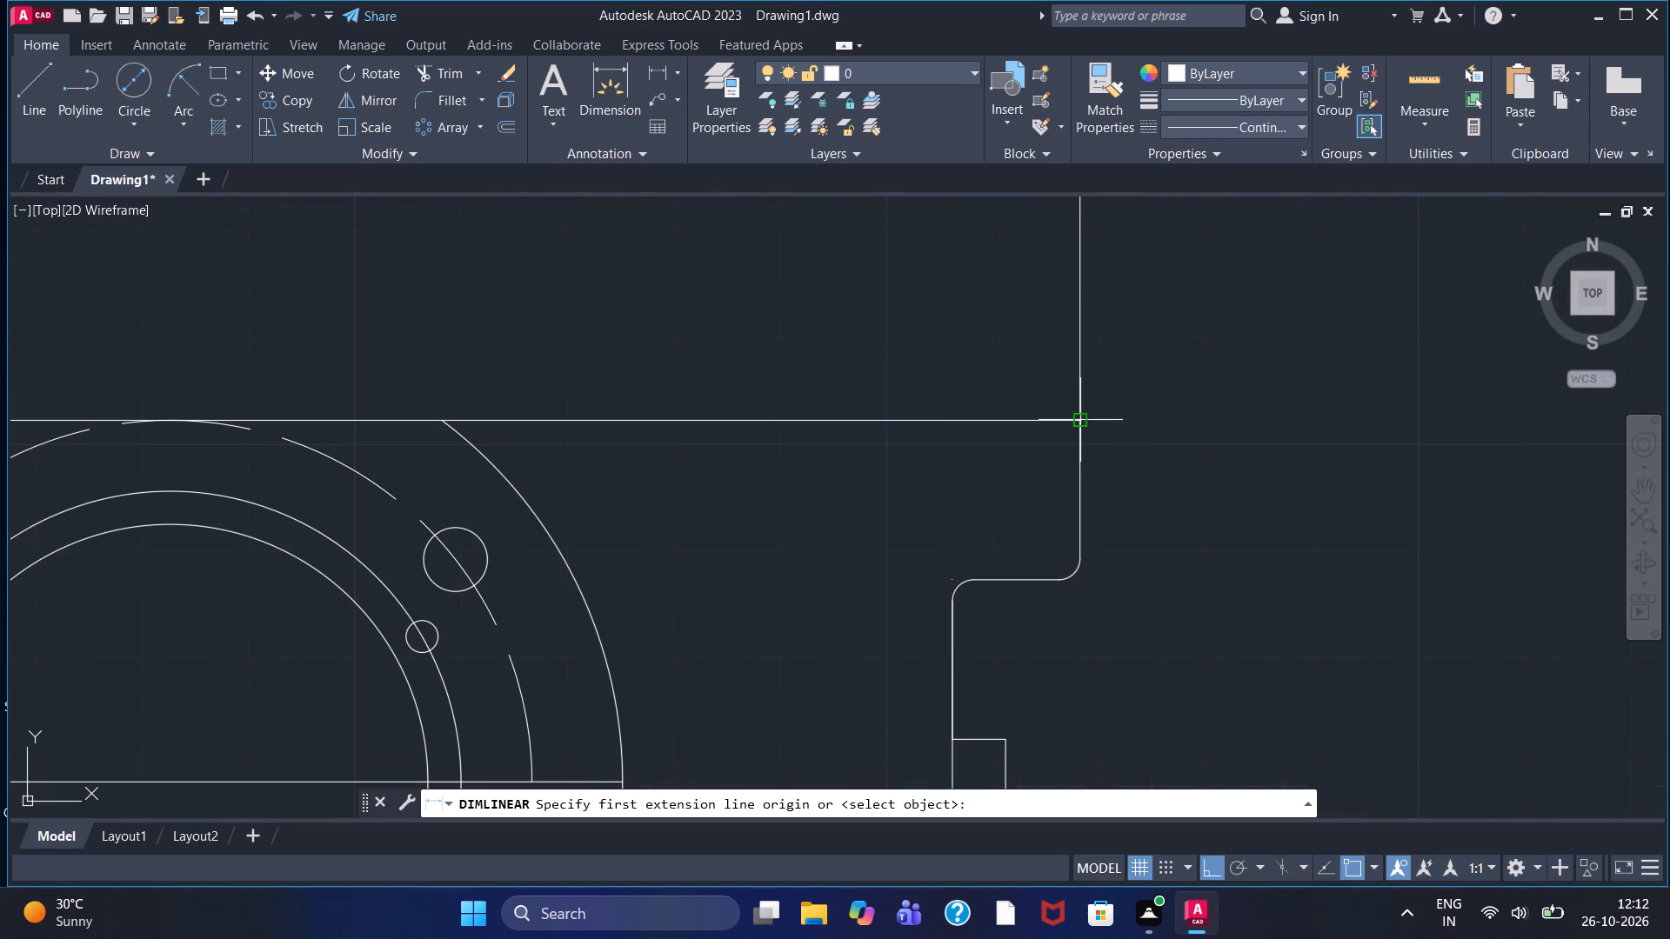
left_click(1086, 420)
left_click(1085, 559)
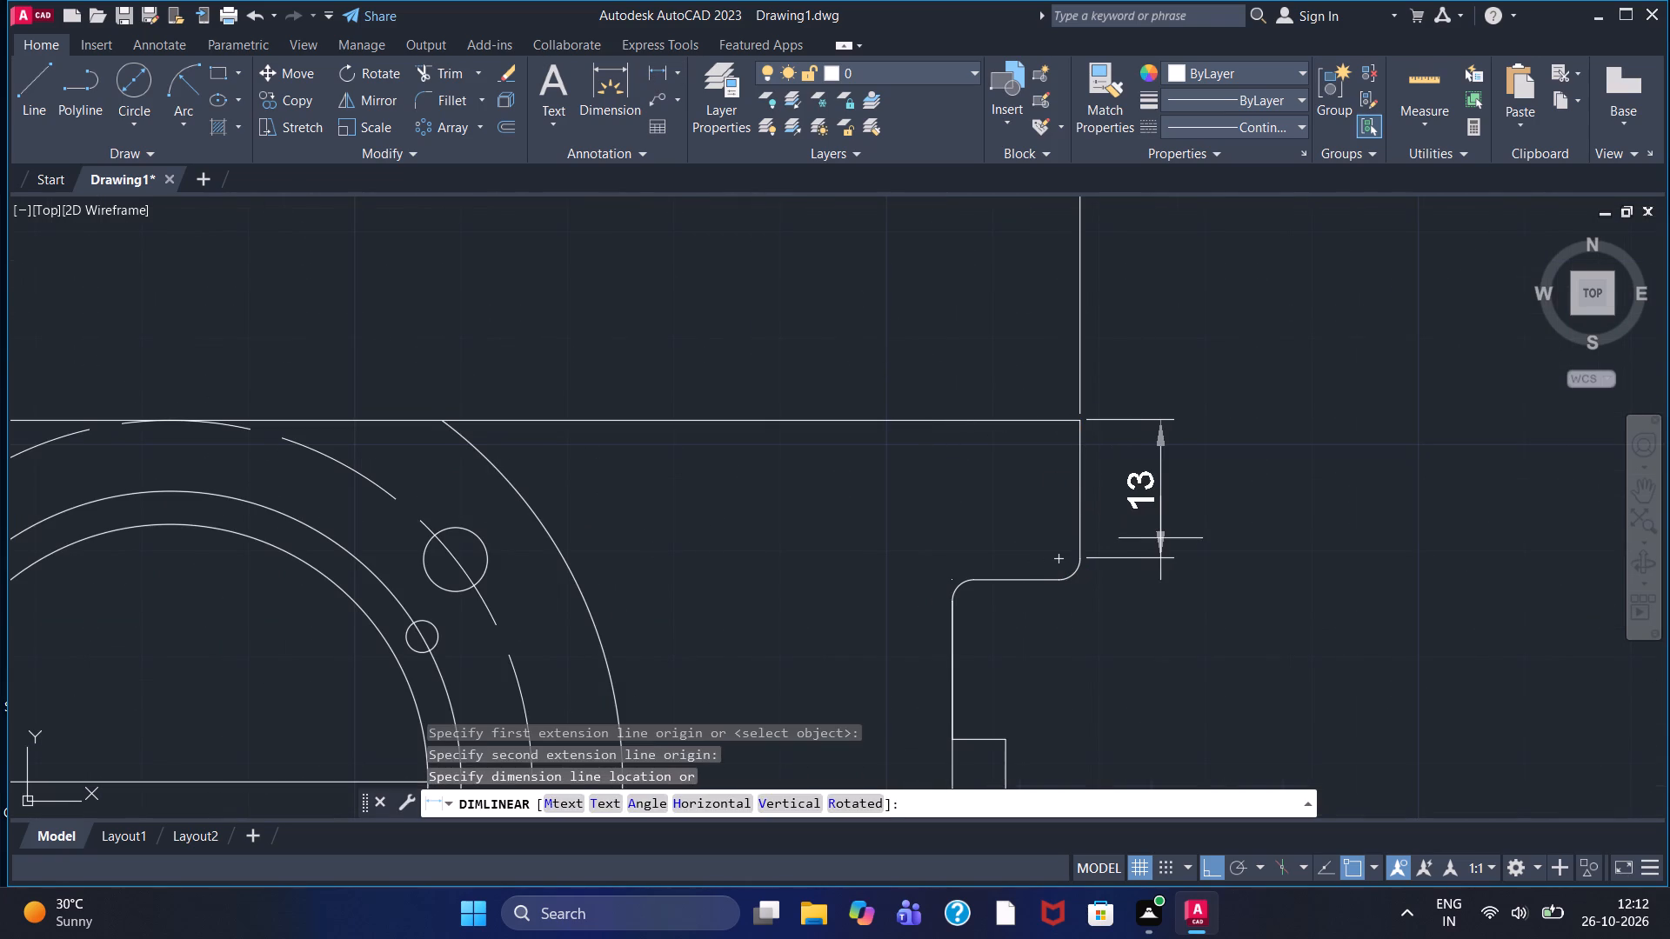
left_click(1162, 537)
Add radius dimensions to the two small fillets of the step below the housing's upper outer corner.
left_click(674, 62)
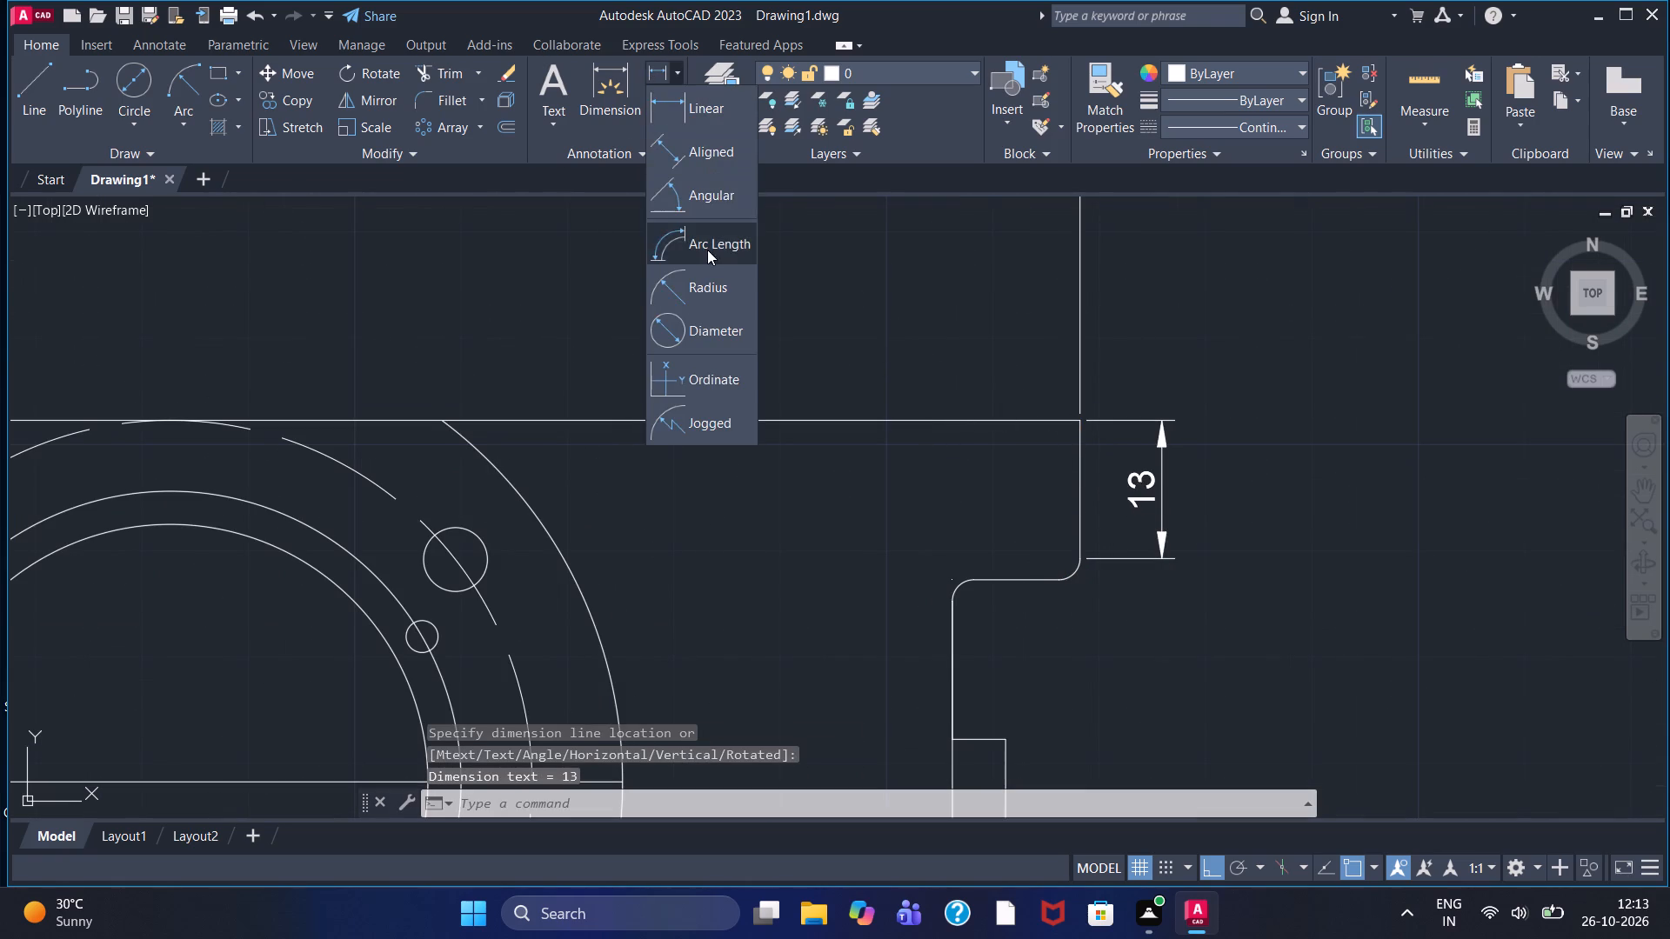
left_click_drag(700, 292, 699, 306)
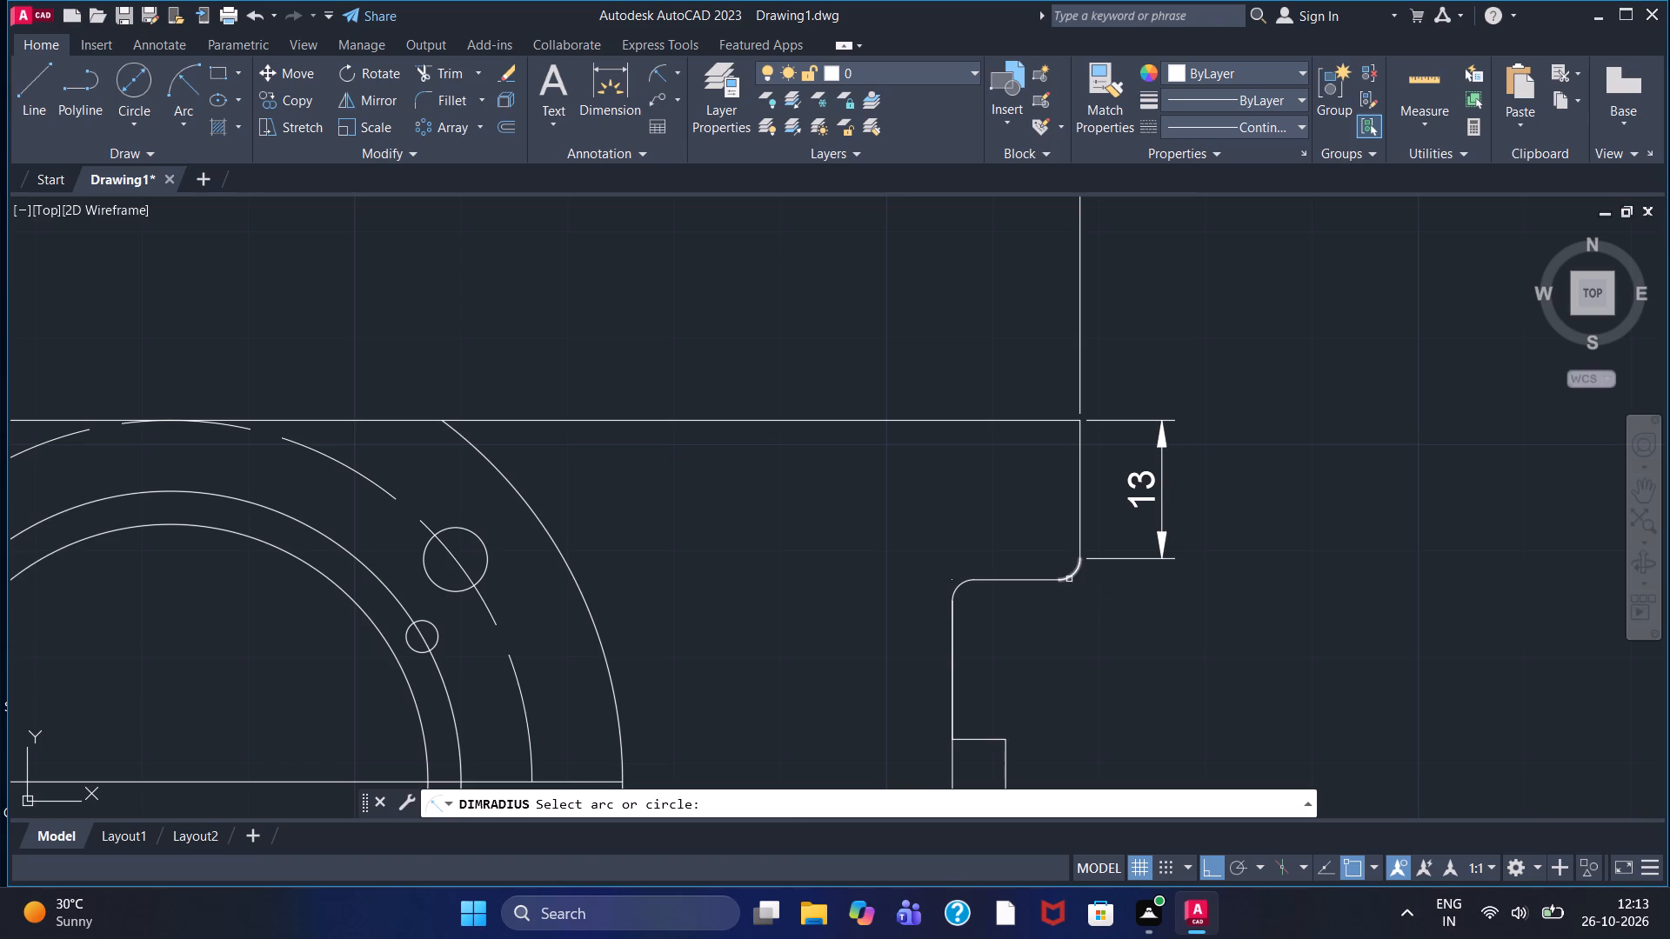
left_click(1069, 579)
left_click(1112, 603)
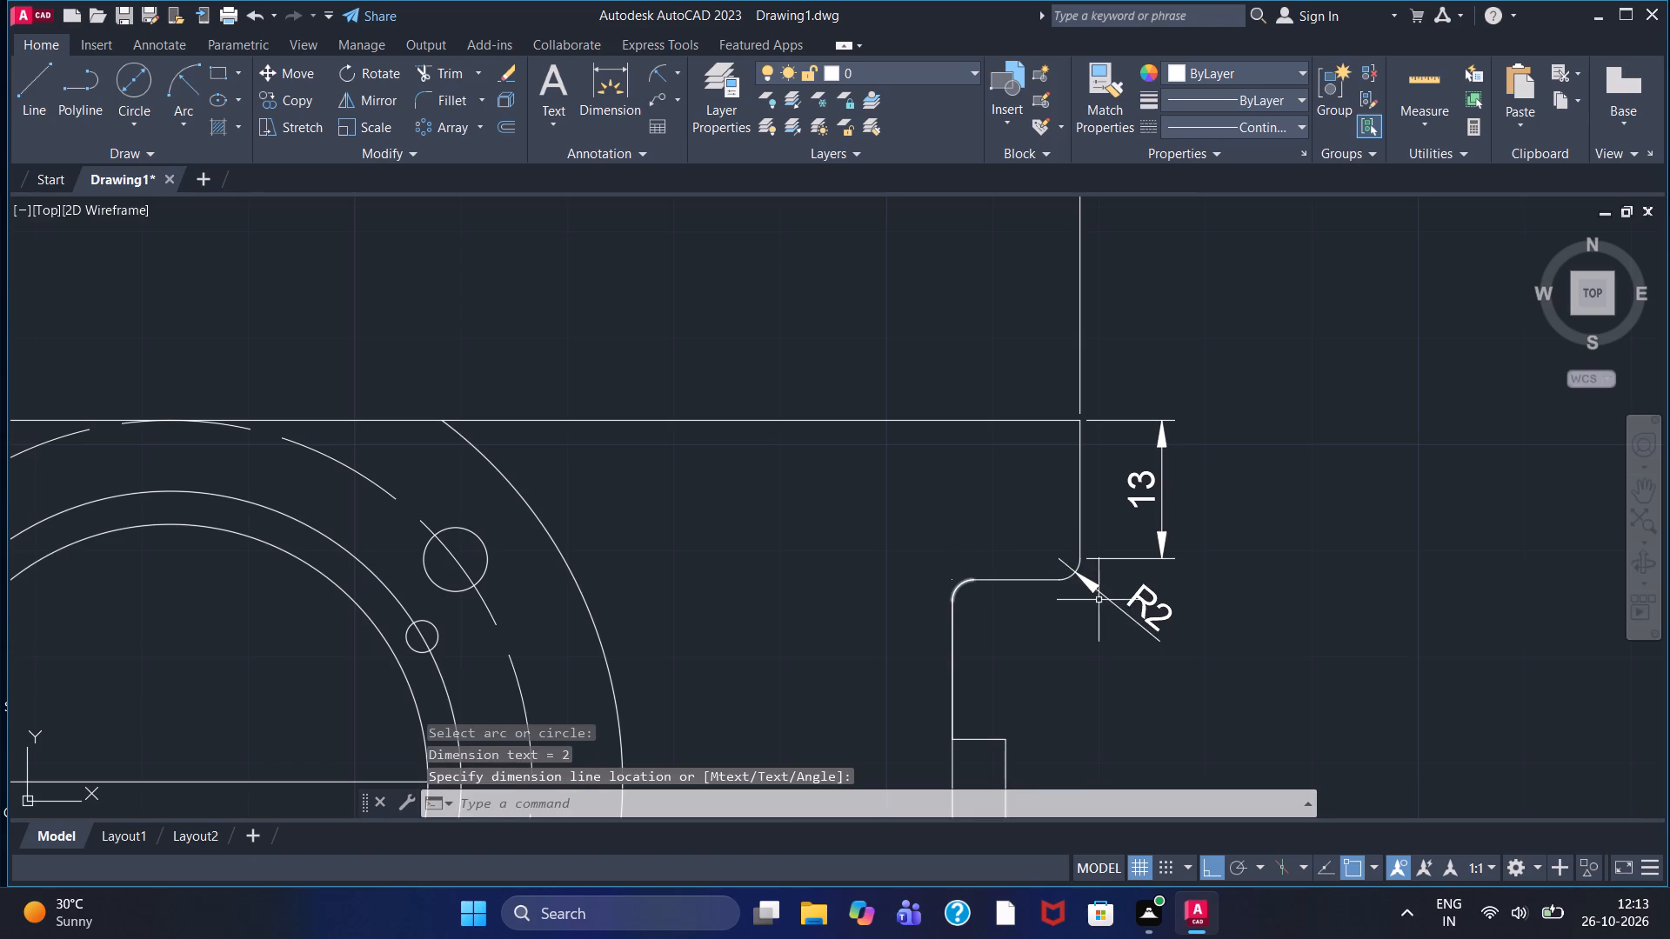
right_click(1131, 603)
left_click(1226, 180)
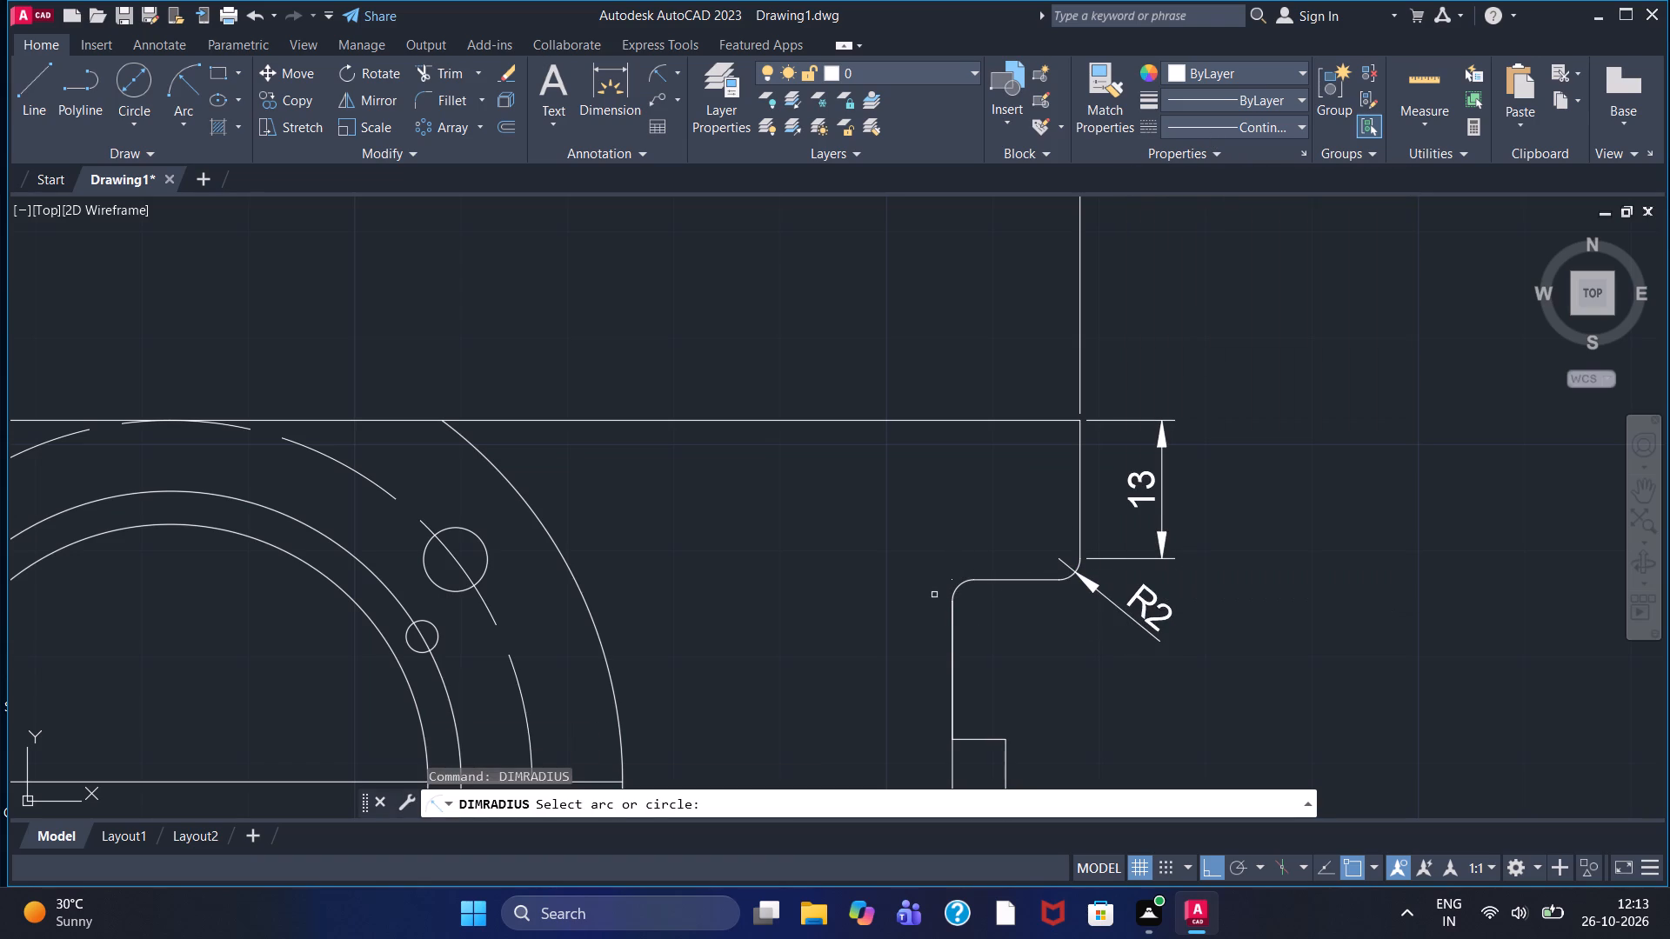
left_click(954, 595)
left_click(918, 565)
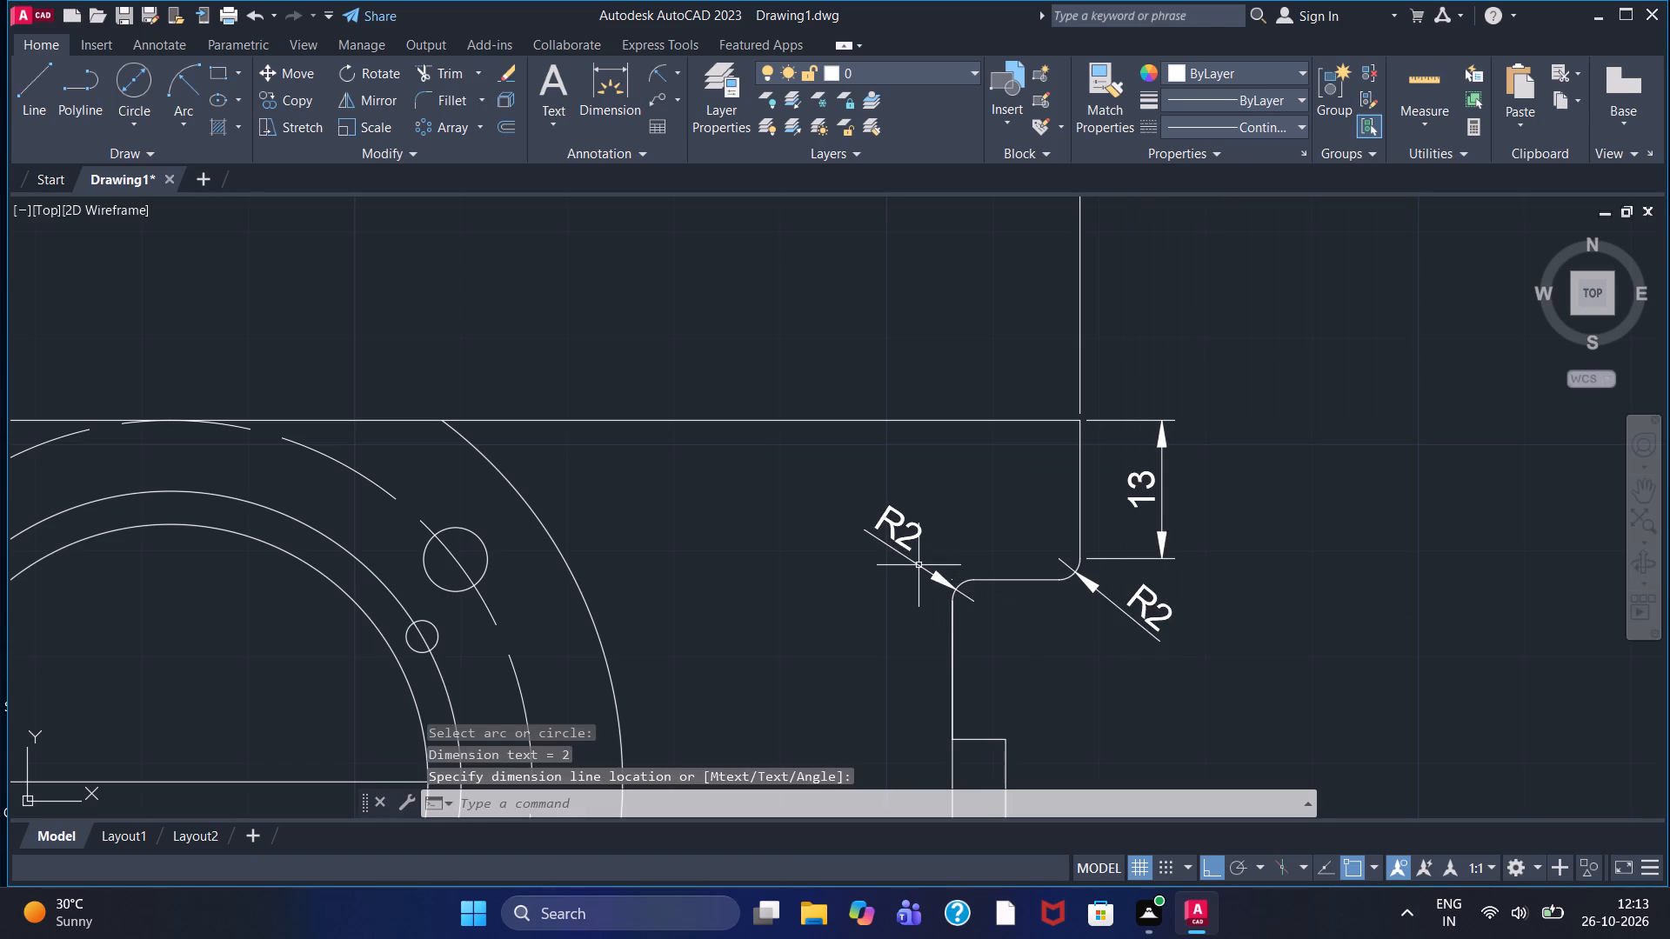
Add a vertical linear dimension to the housing body's full outer side edge, placed outside the view opposite the flange plate.
scroll(949, 628, "down", 2)
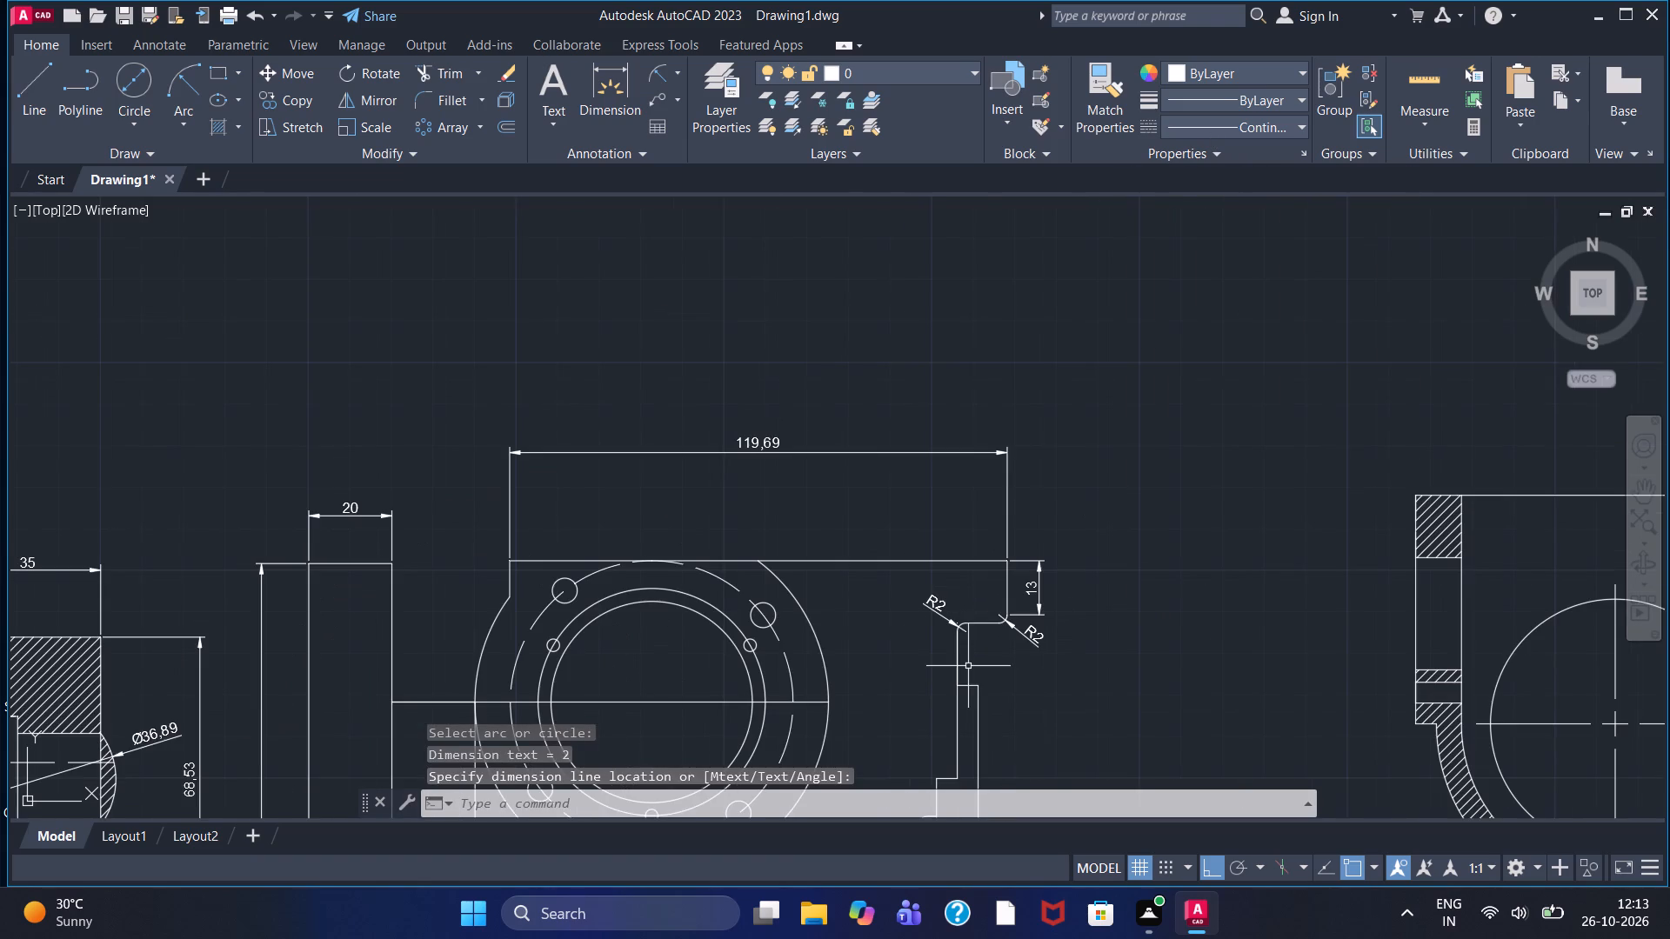
middle_click_drag(1017, 728, 927, 547)
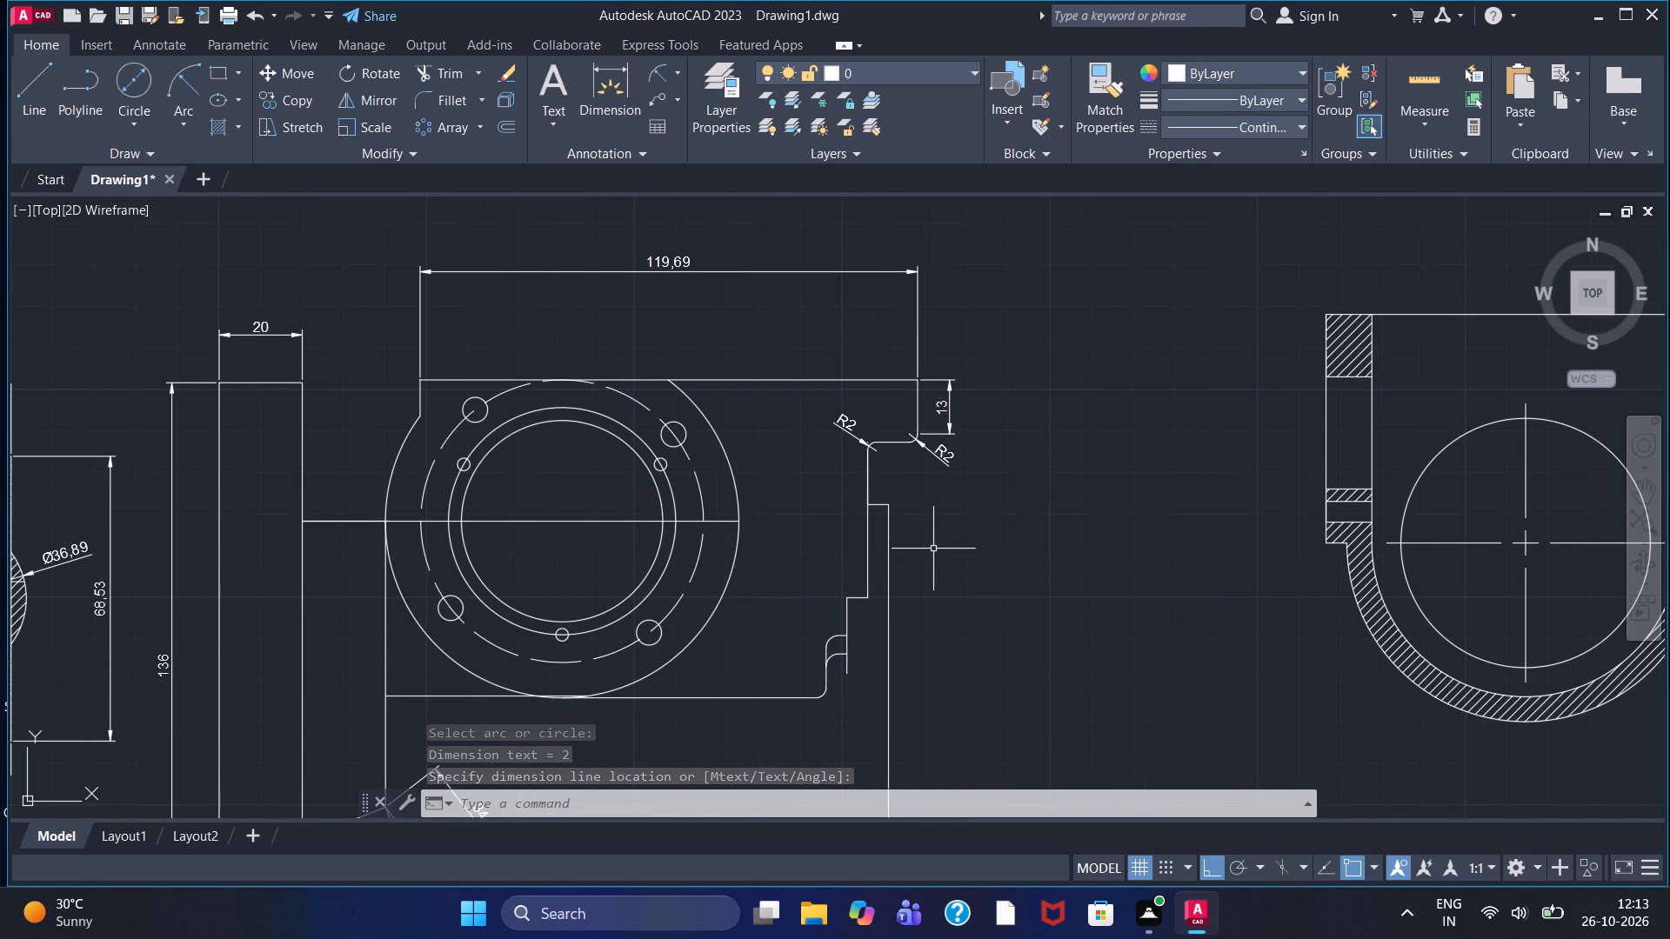
scroll(943, 583, "down", 1)
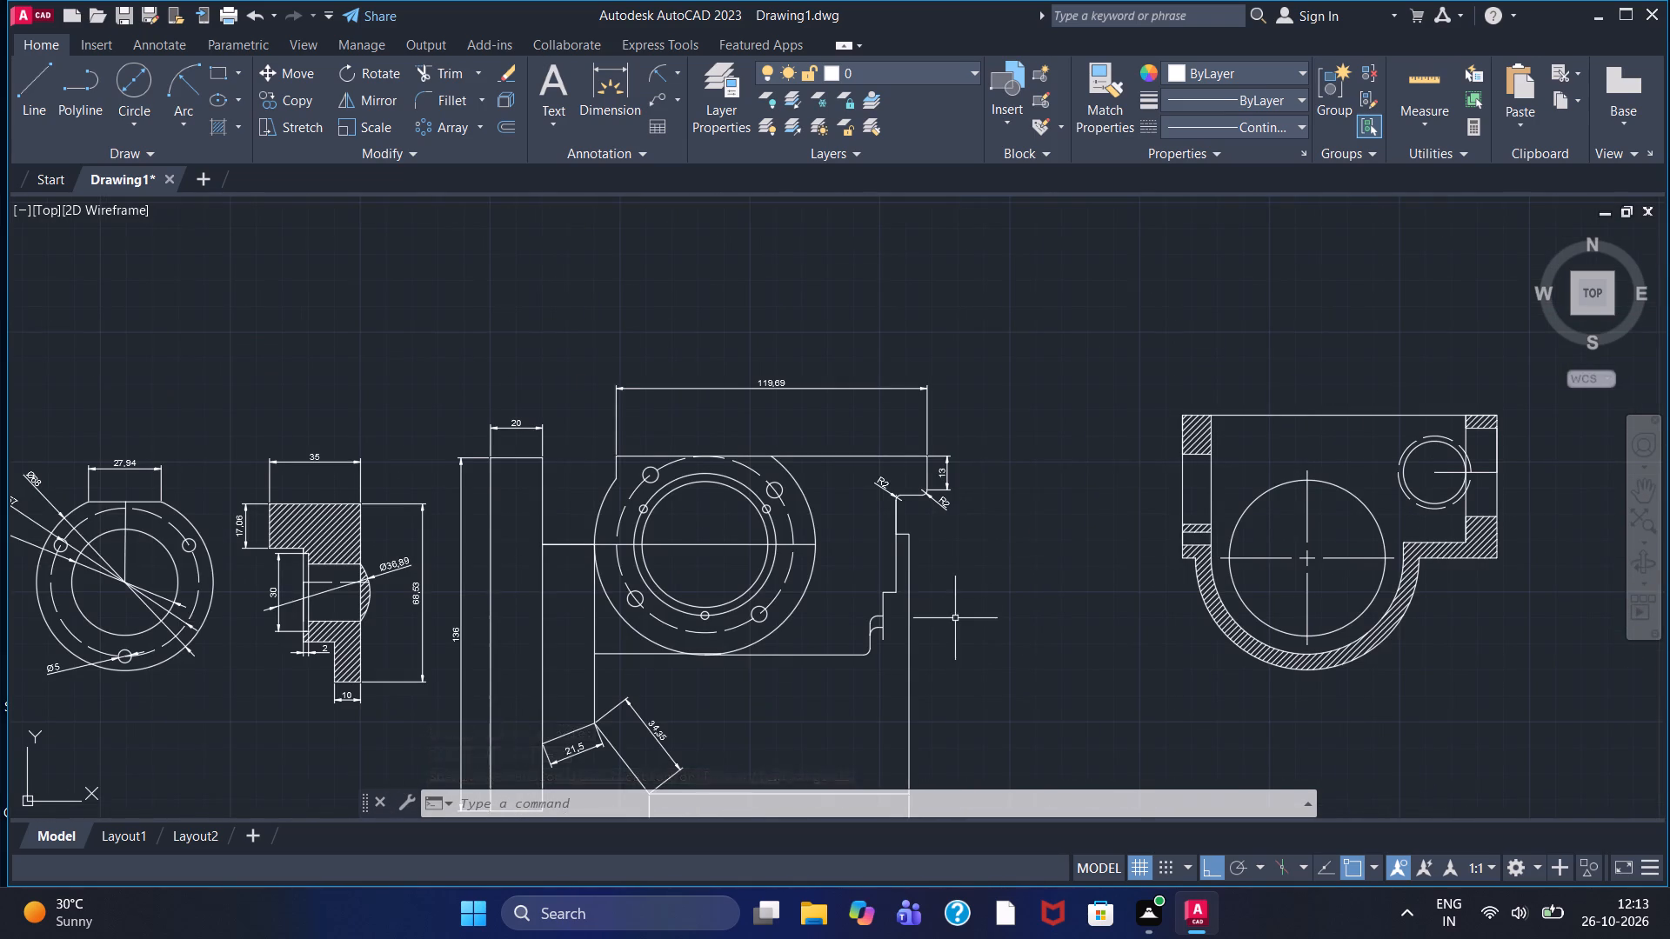
middle_click_drag(956, 619, 932, 496)
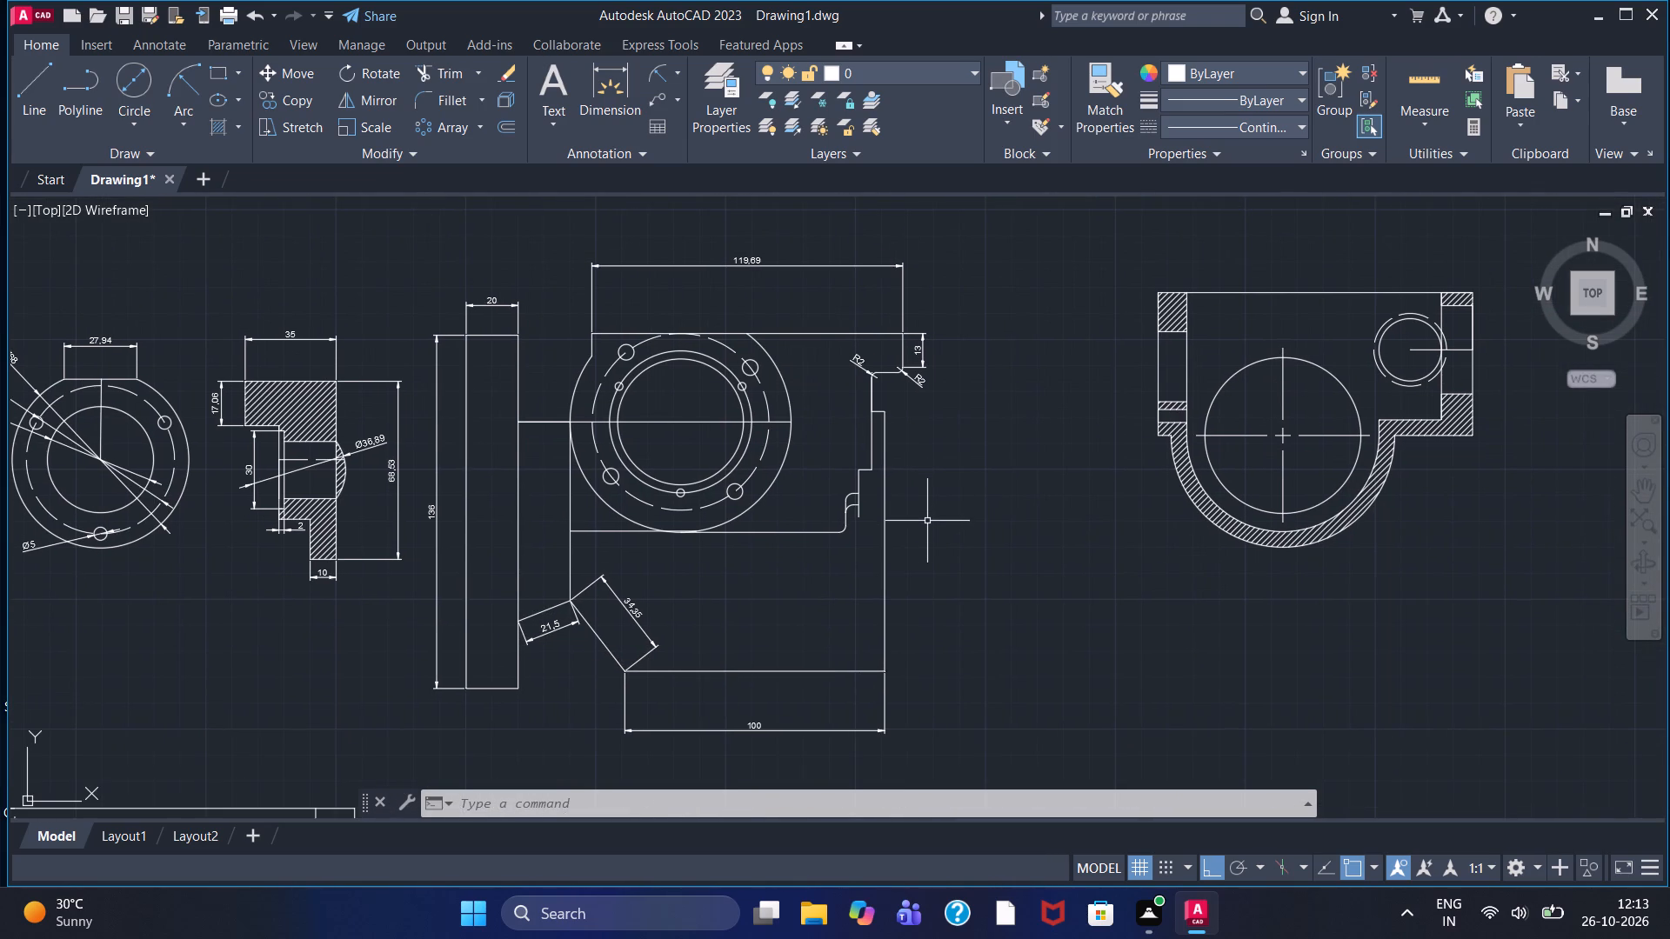
scroll(911, 572, "down", 1)
scroll(883, 518, "up", 1)
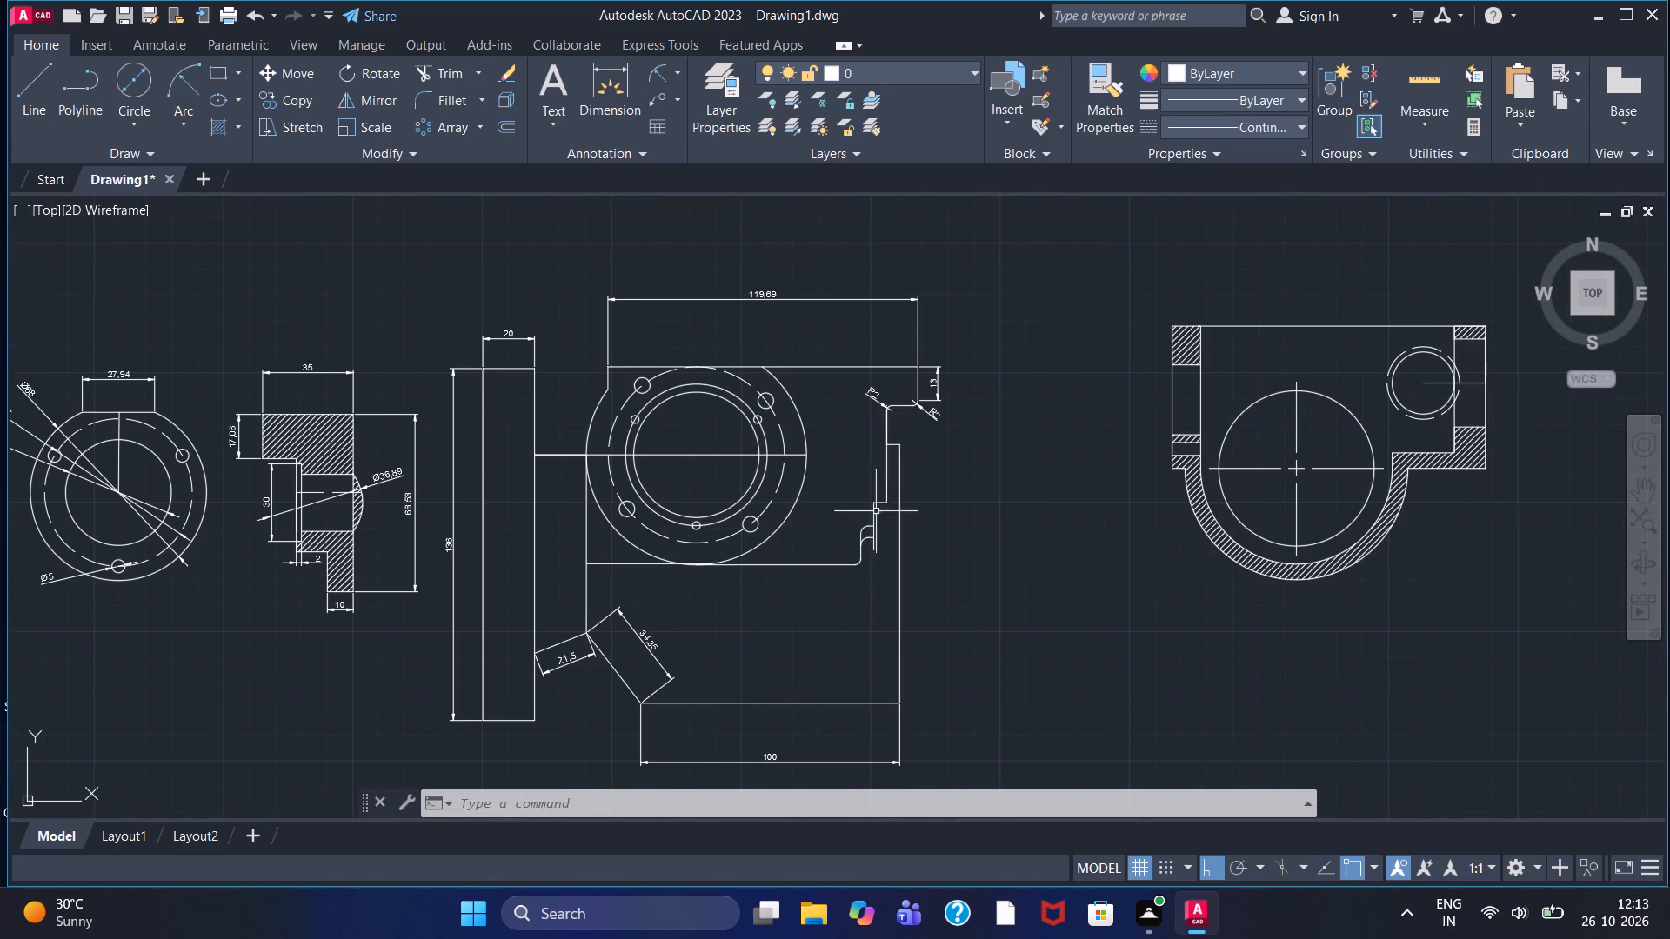
left_click(675, 77)
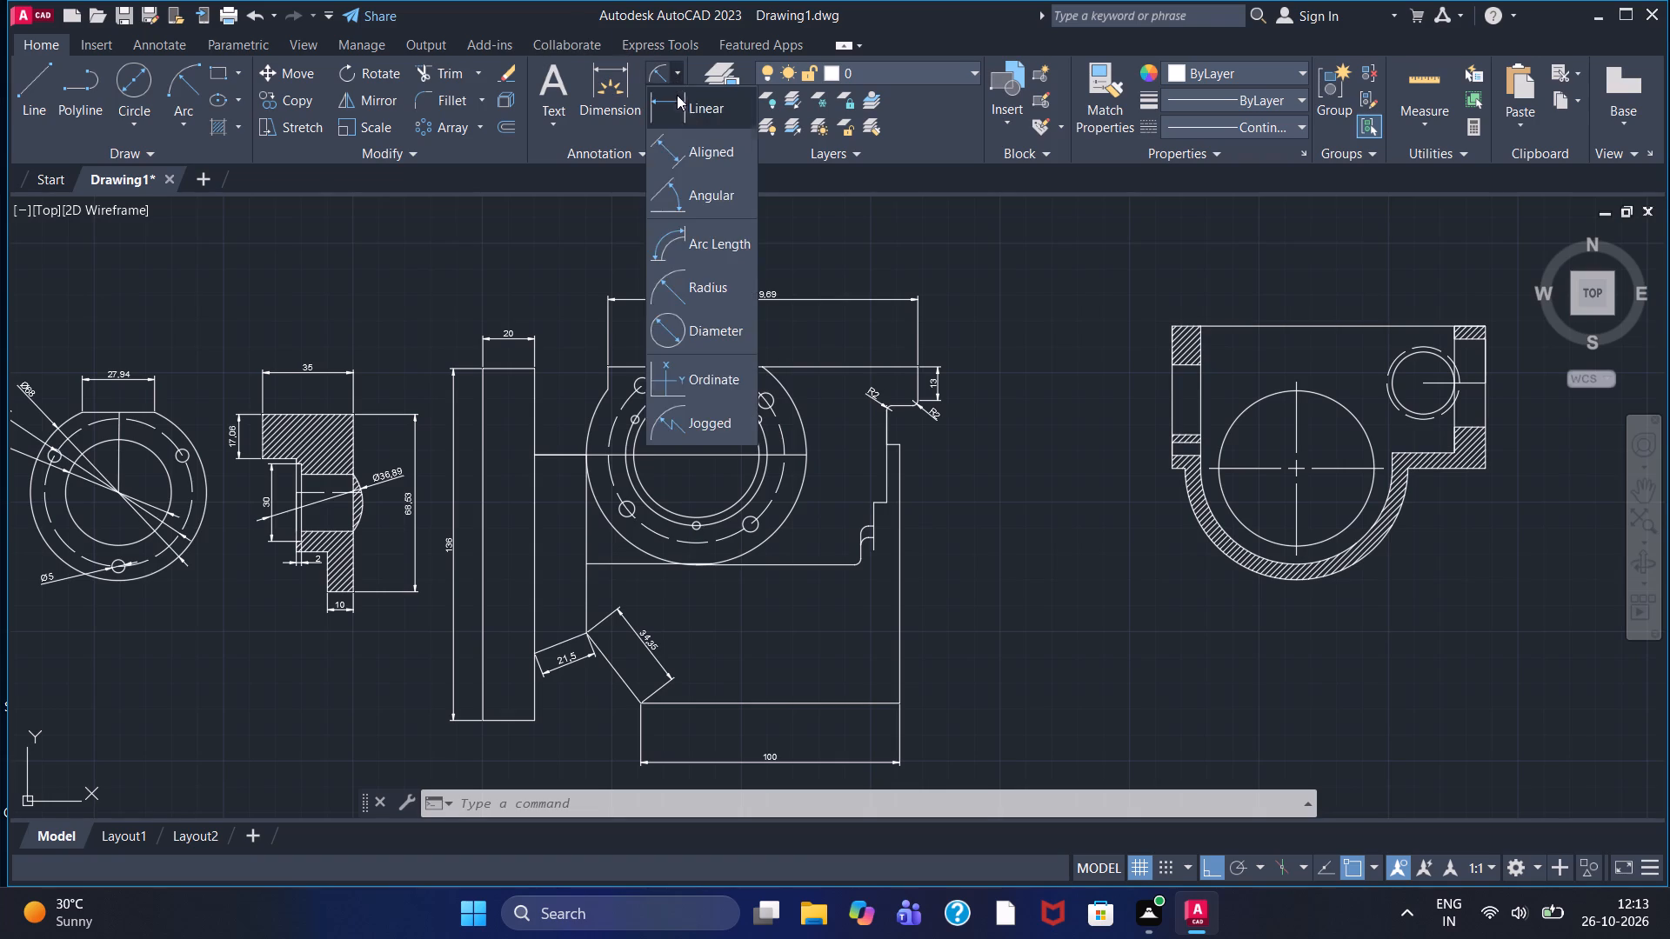
left_click(688, 118)
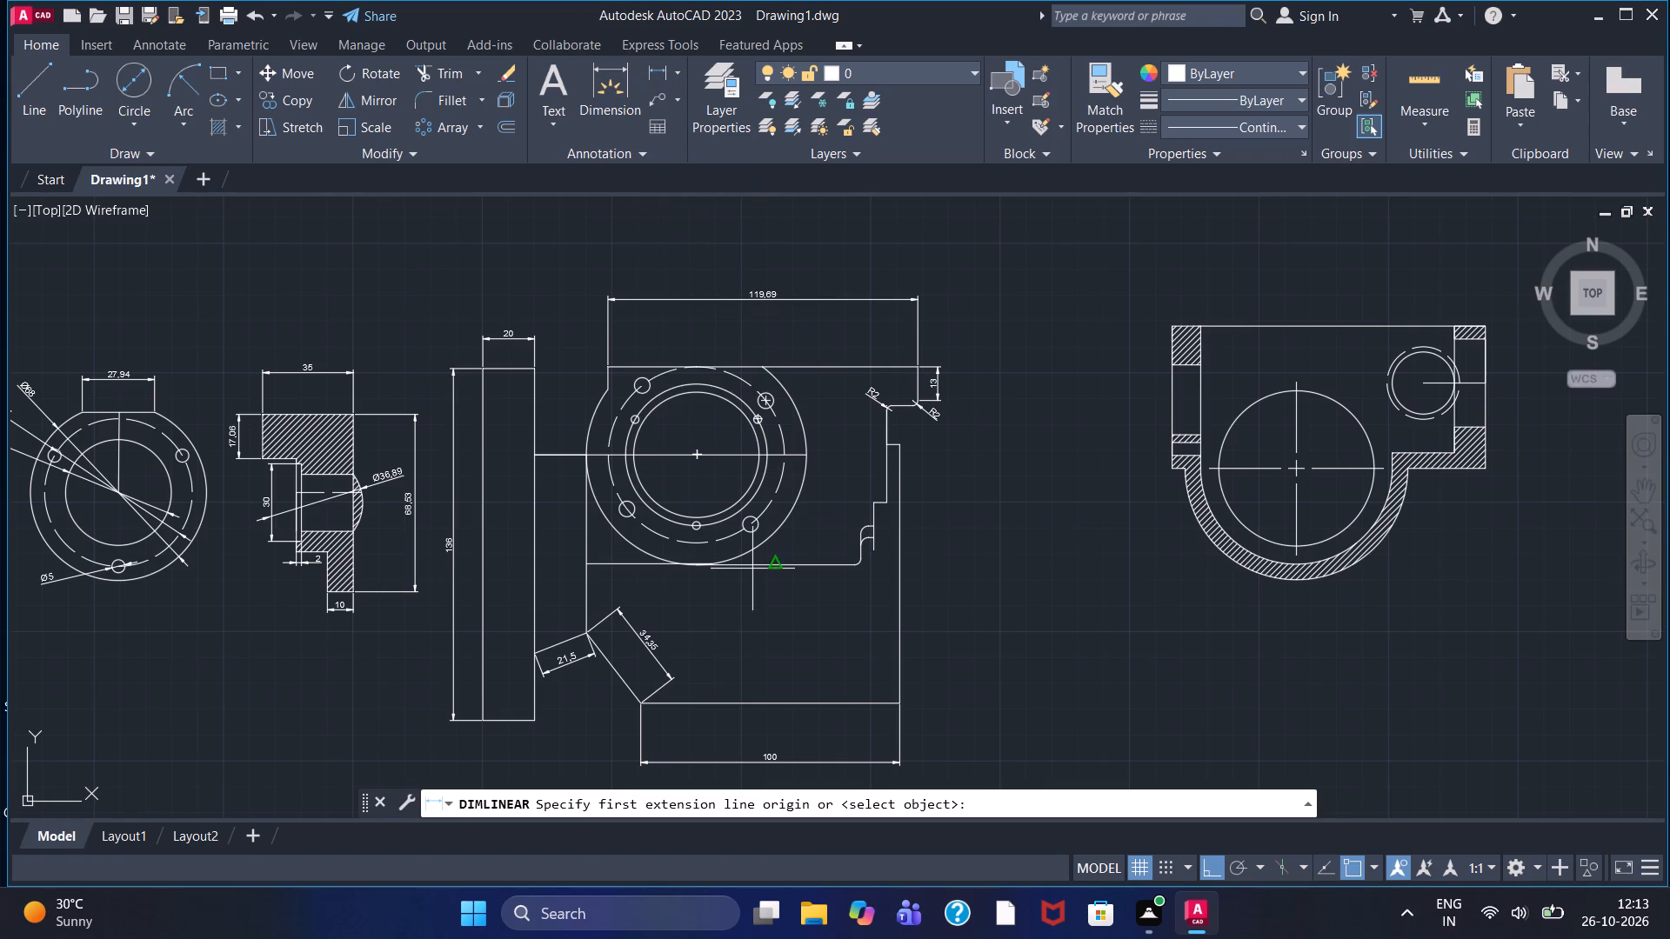
left_click(898, 444)
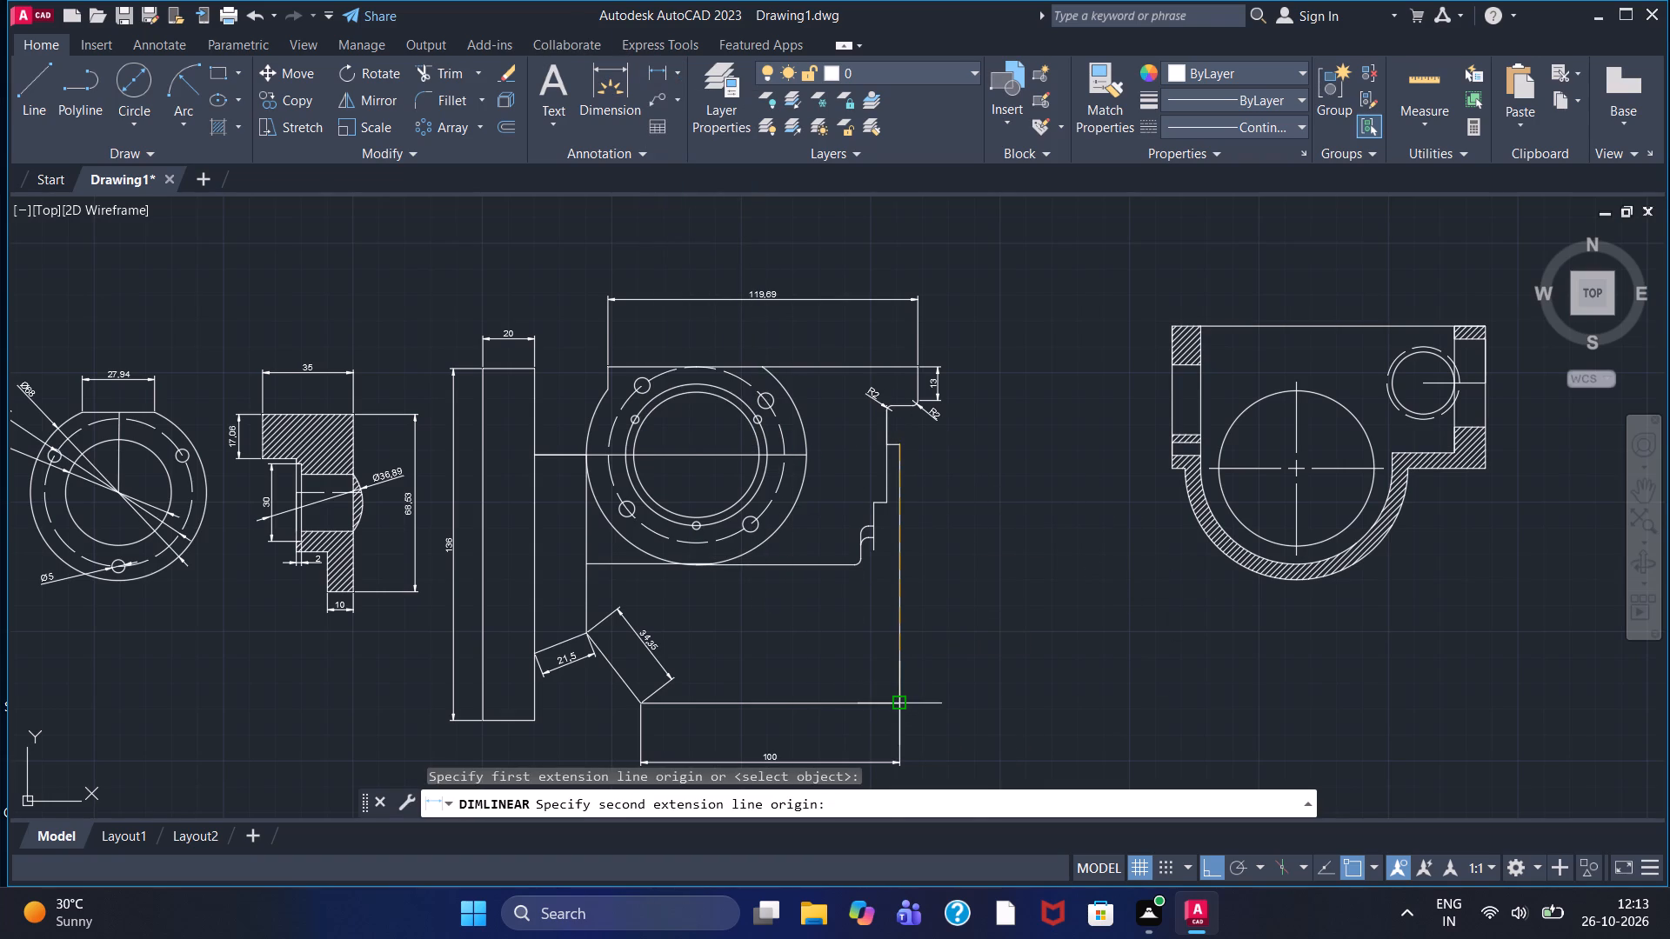
left_click_drag(898, 701, 945, 687)
left_click(1020, 652)
Add a horizontal linear dimension to the narrow ledge at the top of the body's outer side edge, placed above it.
scroll(950, 502, "up", 1)
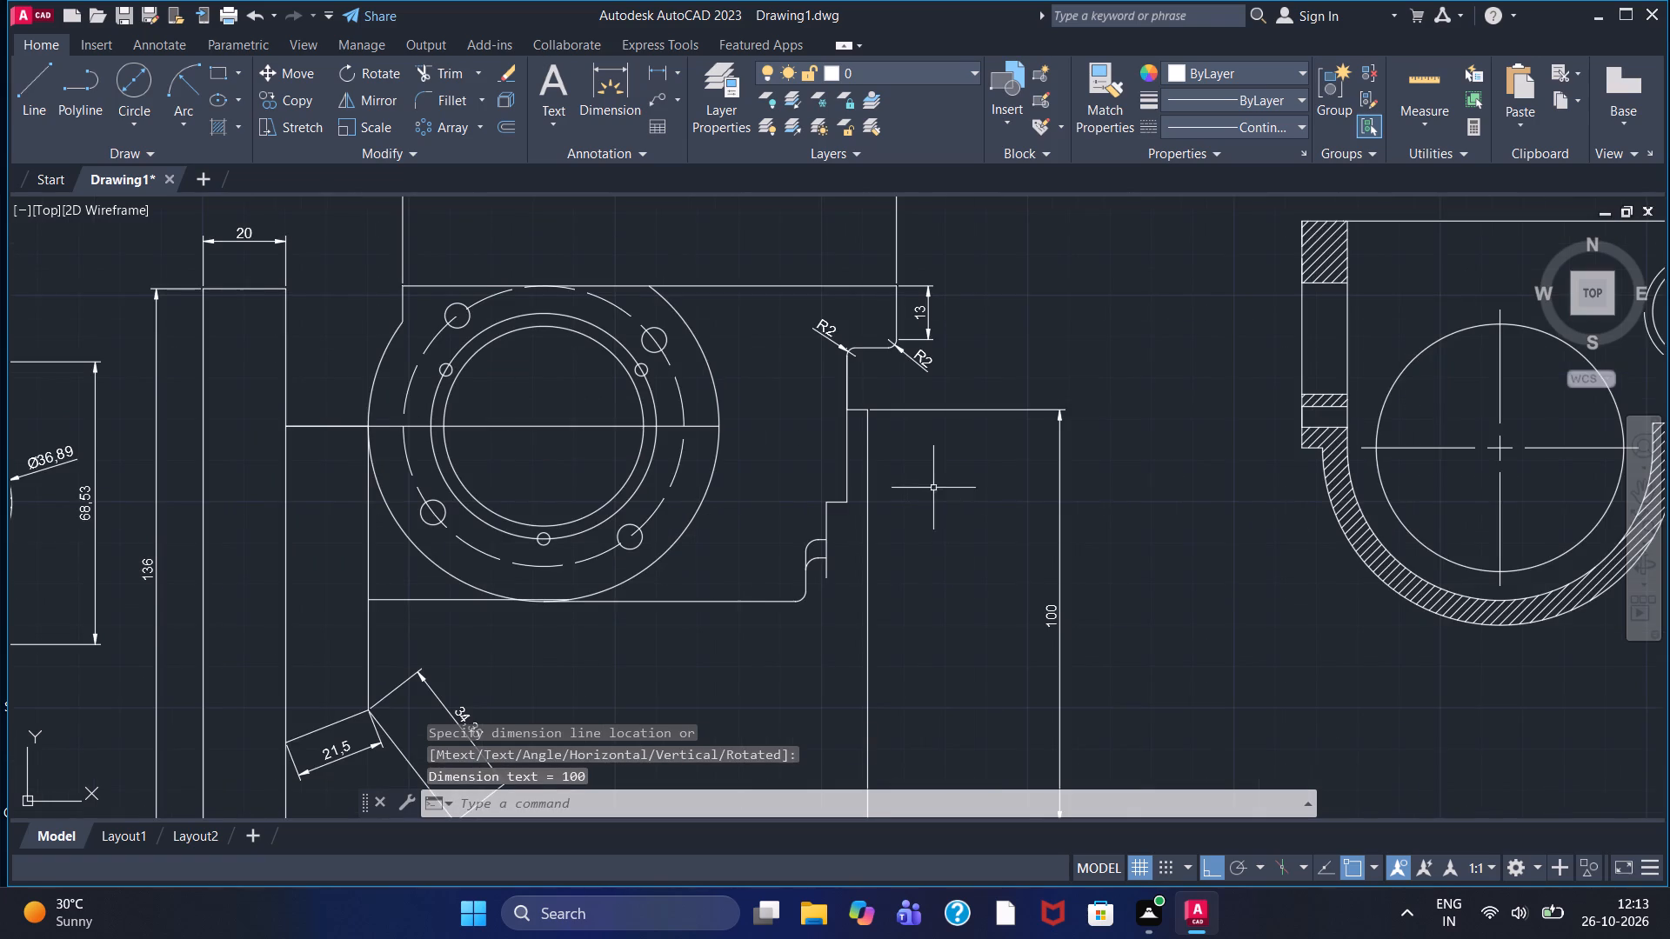
middle_click_drag(925, 479, 943, 590)
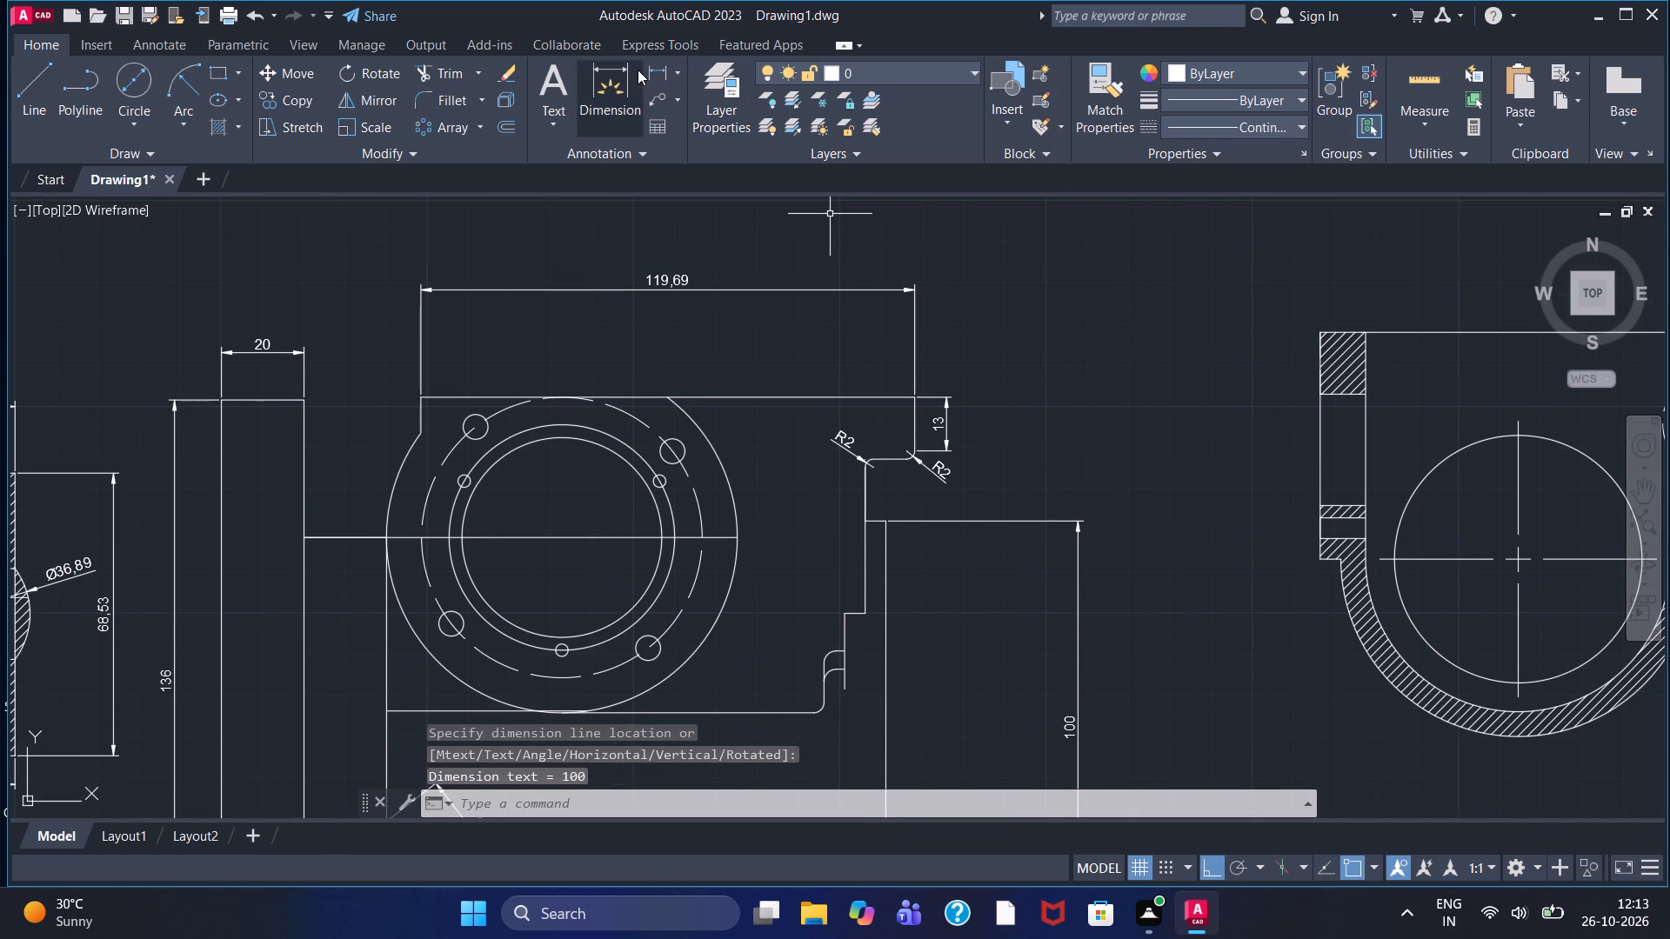
left_click_drag(652, 70, 662, 76)
scroll(827, 485, "up", 2)
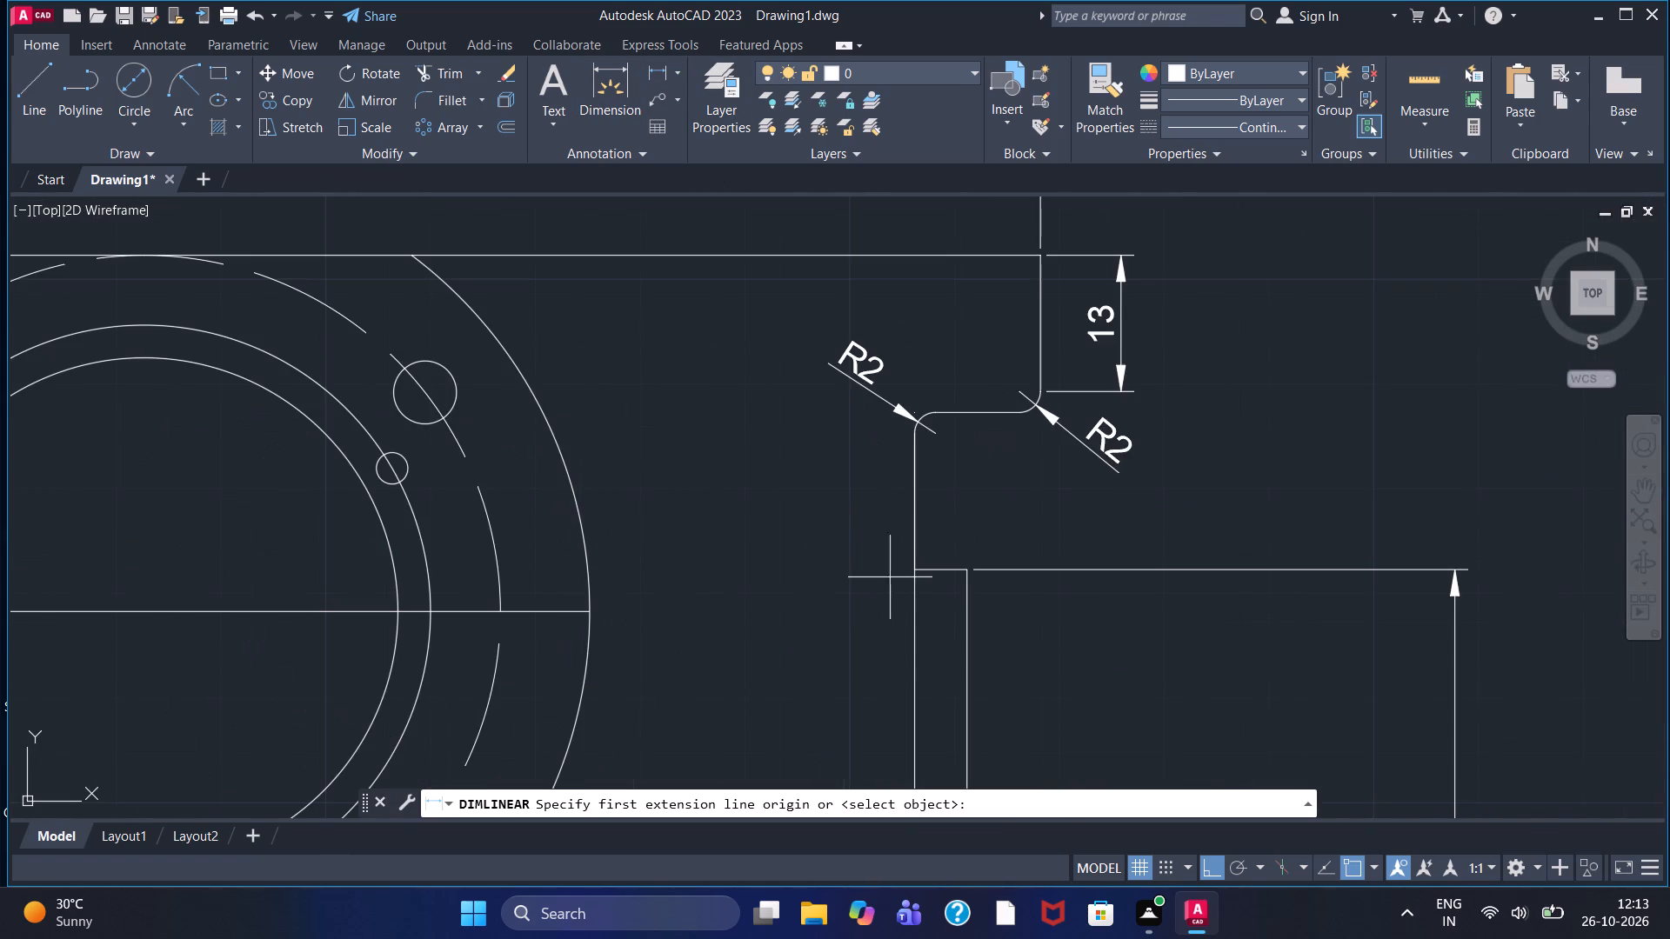
left_click(912, 570)
left_click(965, 572)
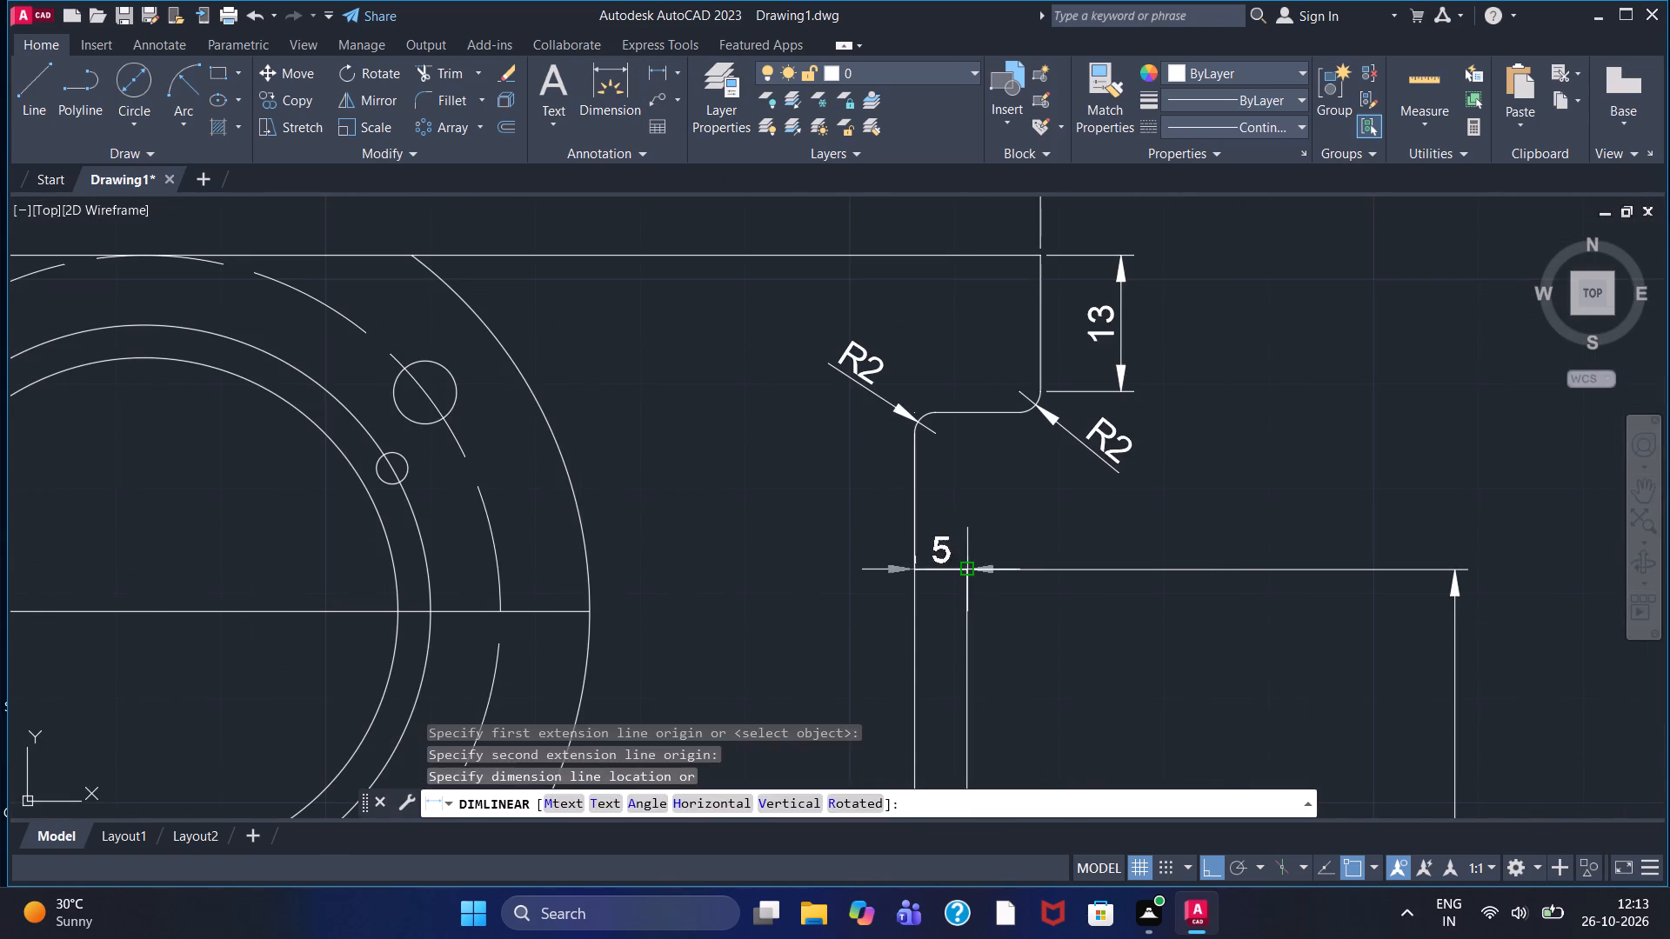
left_click(955, 509)
Add a horizontal linear dimension to the line under the circular flange, from its corner fillet to the body's side edge, placed below.
scroll(962, 501, "down", 2)
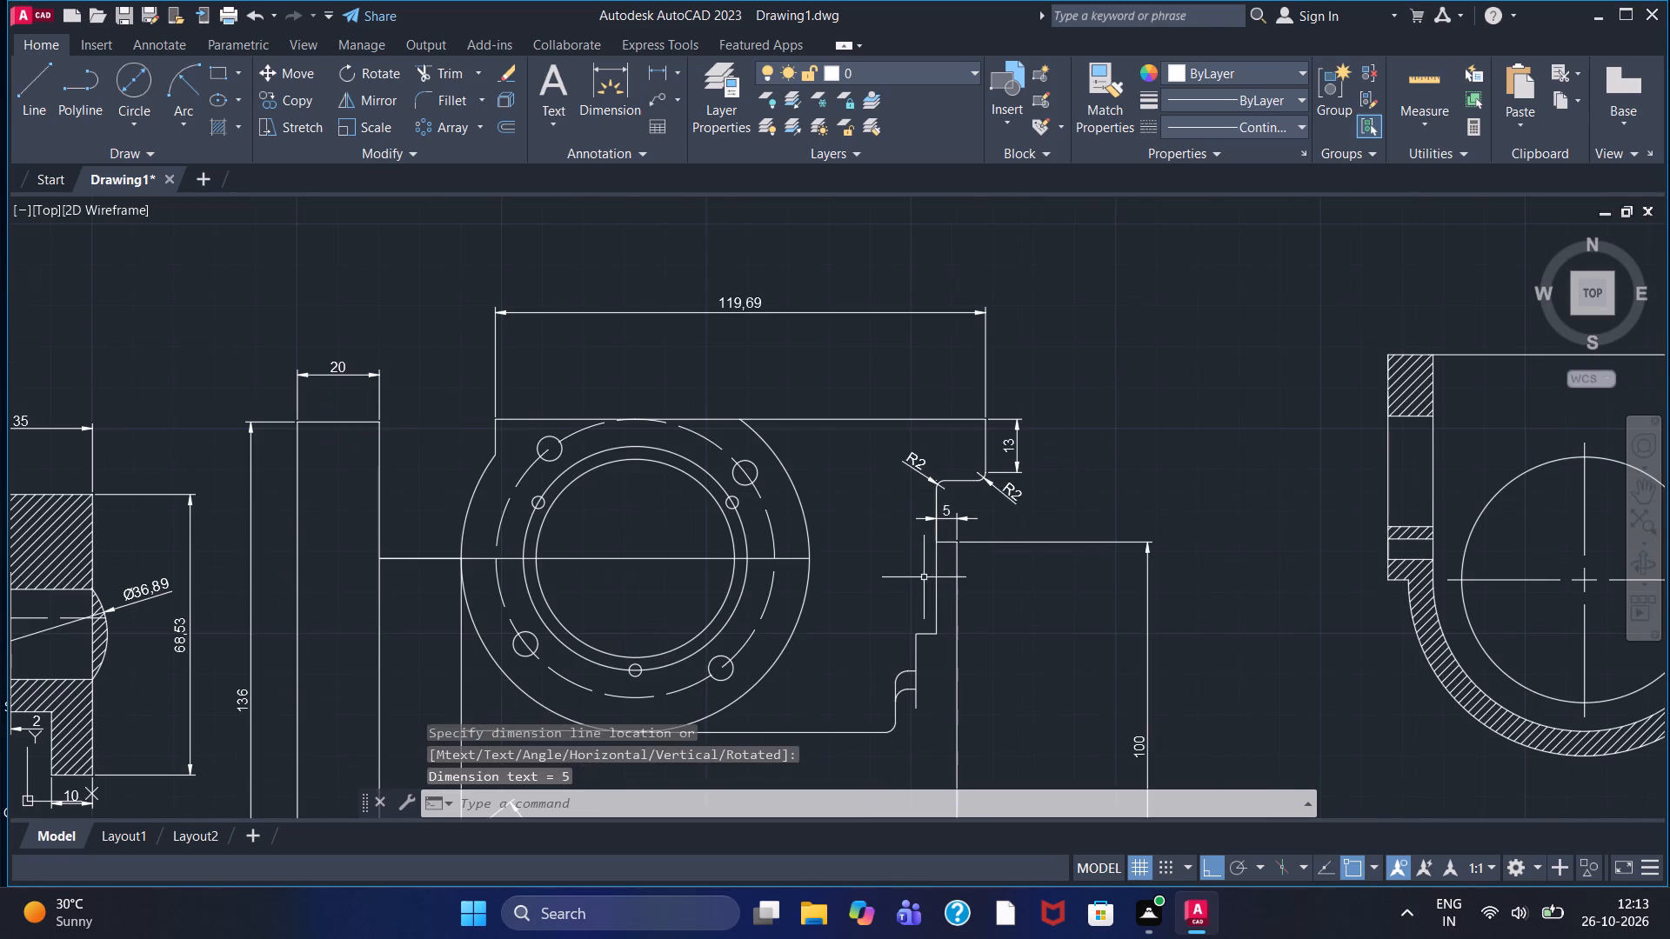
middle_click_drag(918, 576, 865, 448)
scroll(862, 476, "up", 1)
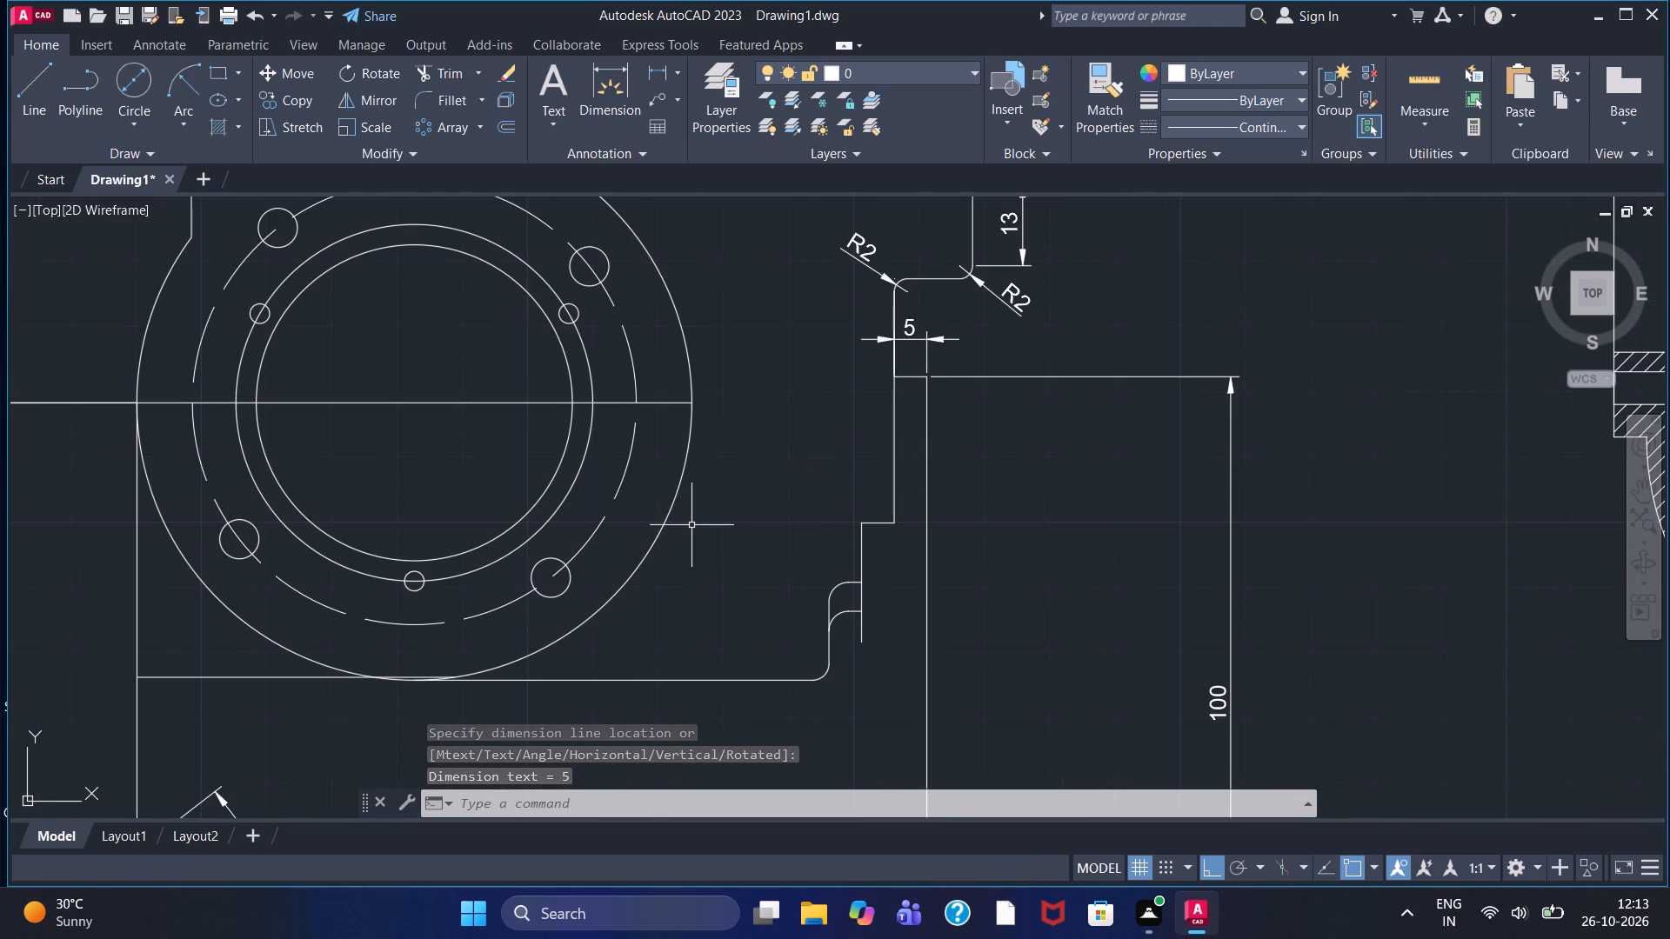
left_click(666, 78)
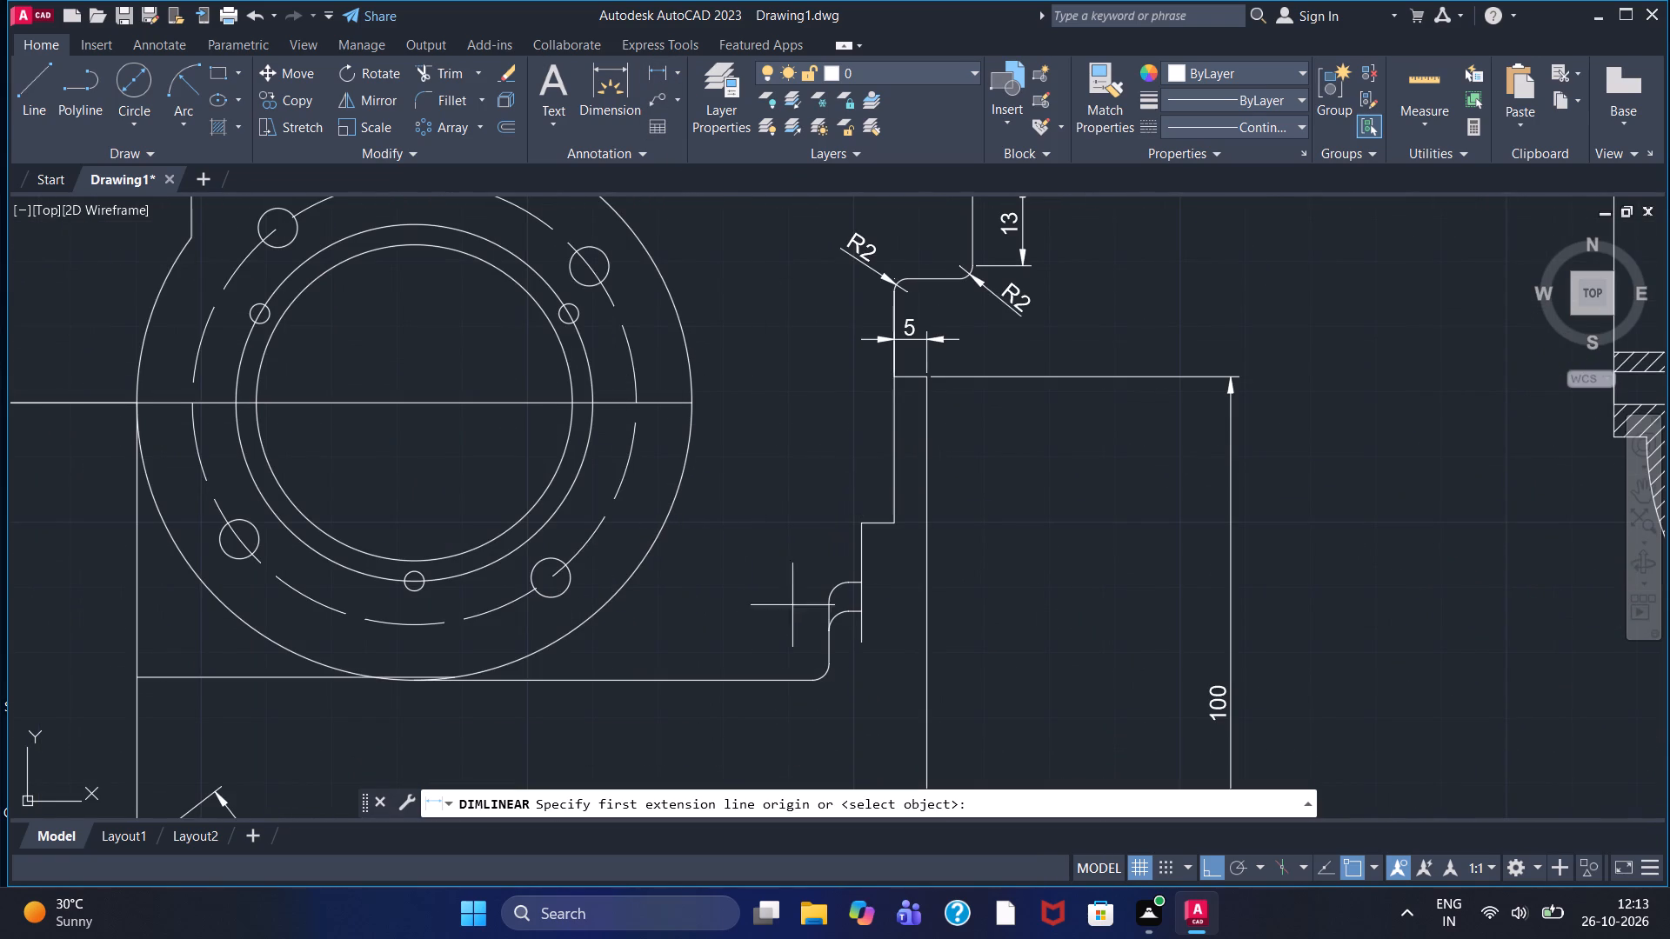
left_click(812, 683)
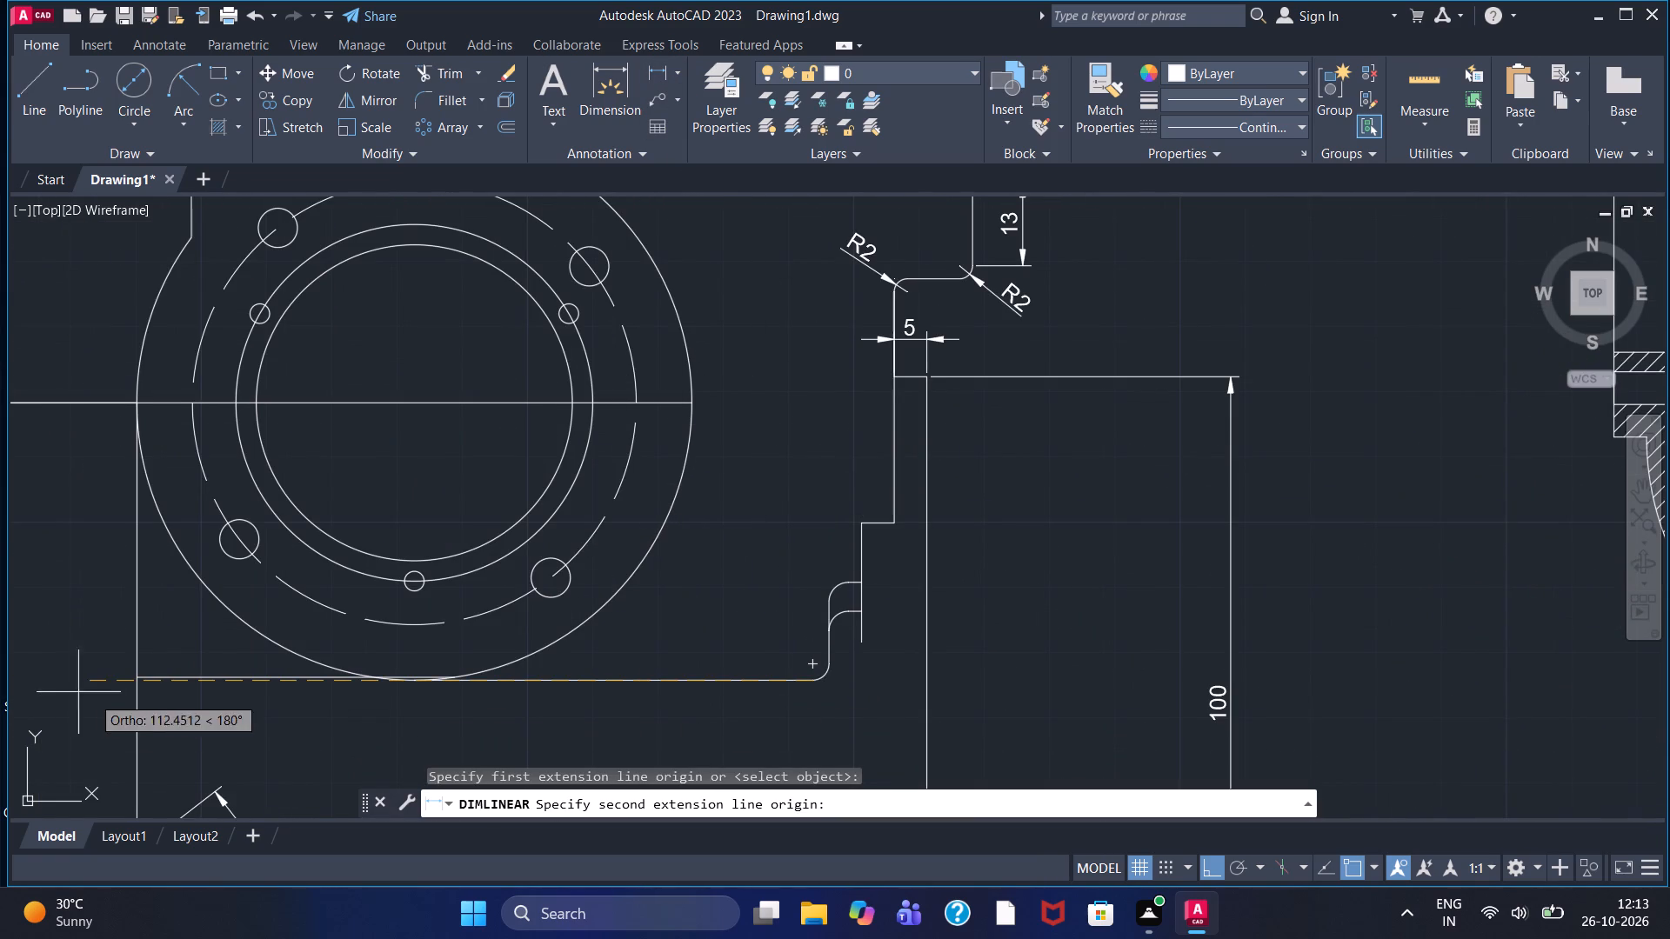
left_click(138, 681)
middle_click_drag(325, 740, 338, 633)
left_click(360, 652)
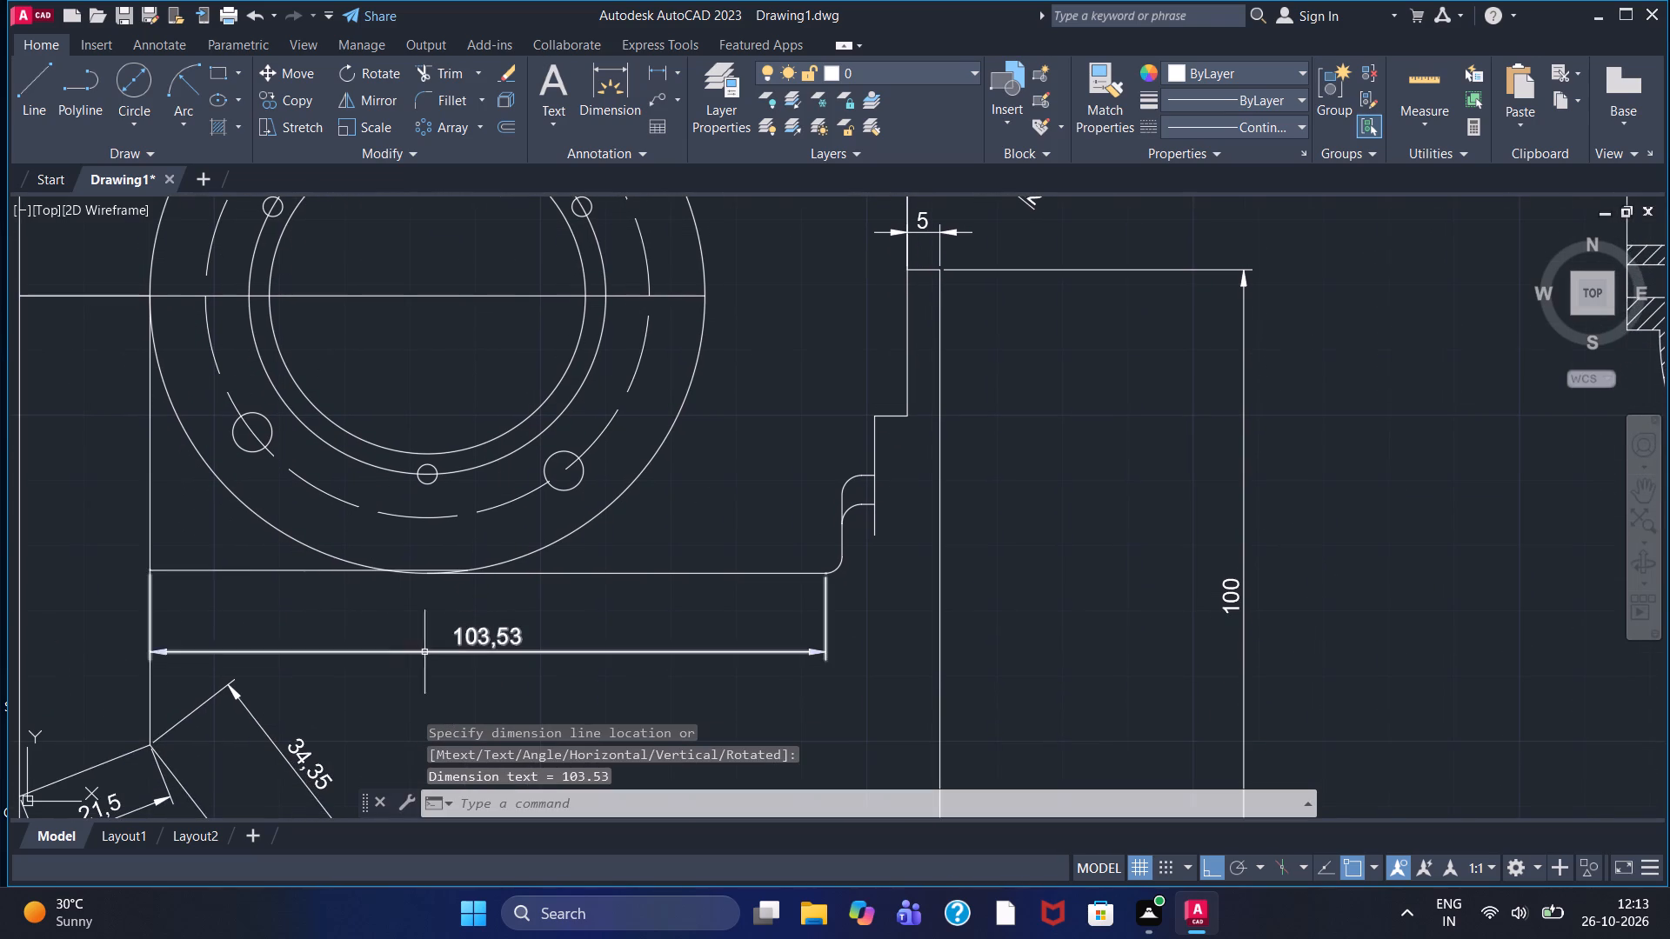
Add radius dimensions to the two stacked arcs in the stepped profile beside the circular flange.
scroll(869, 442, "up", 1)
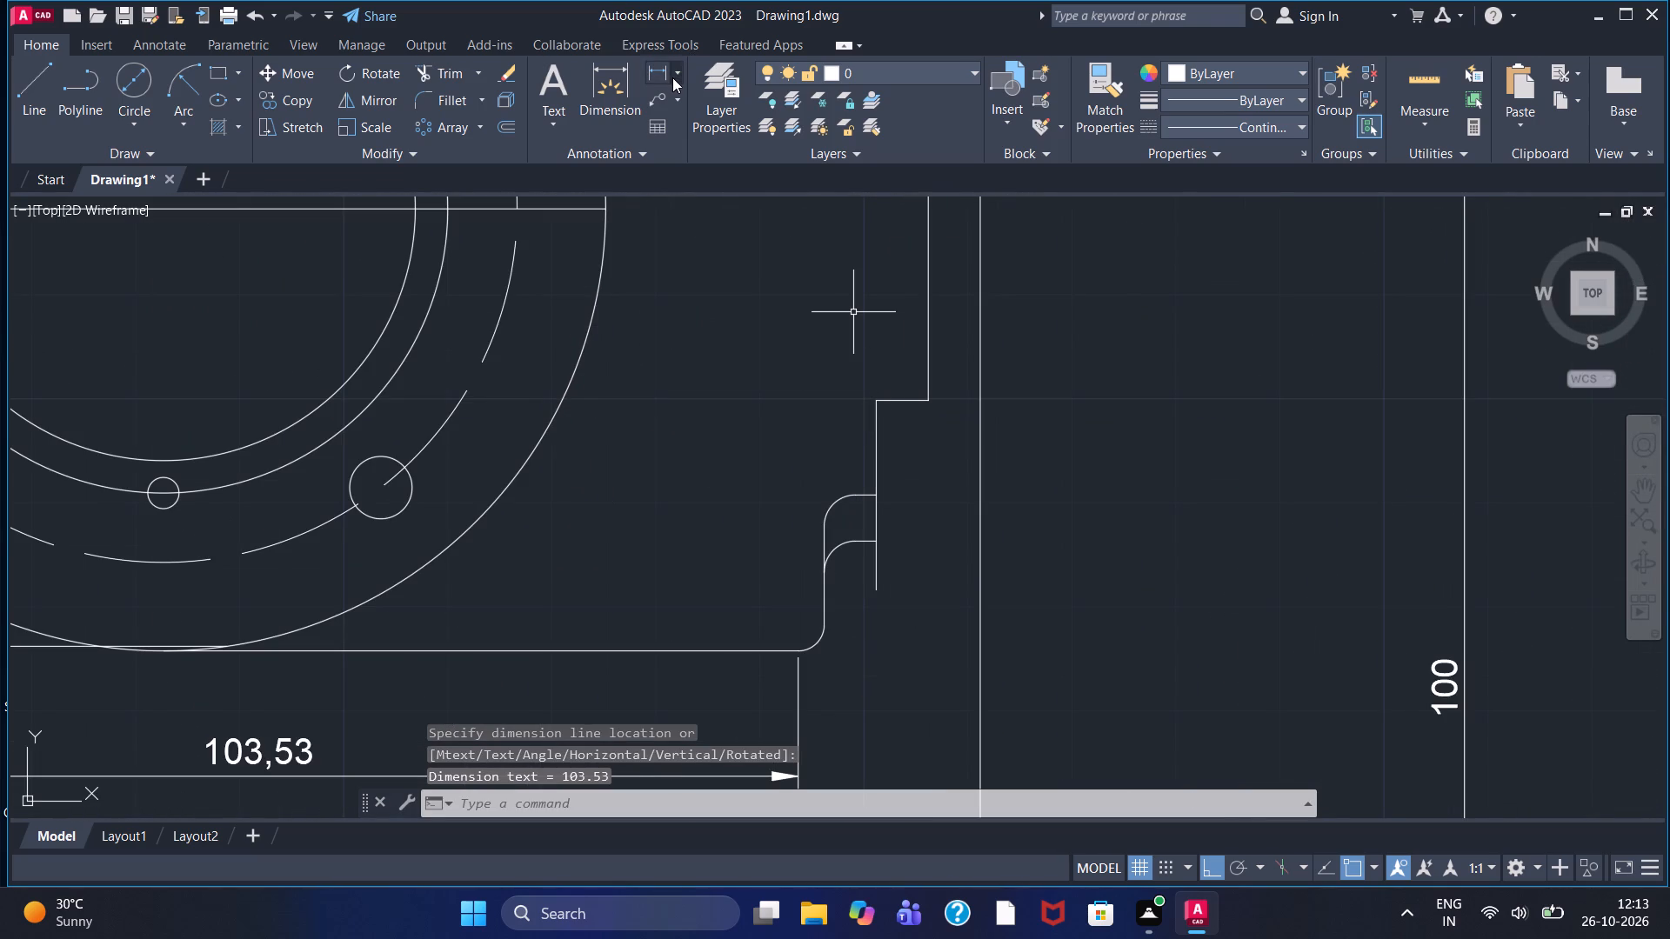
left_click(672, 77)
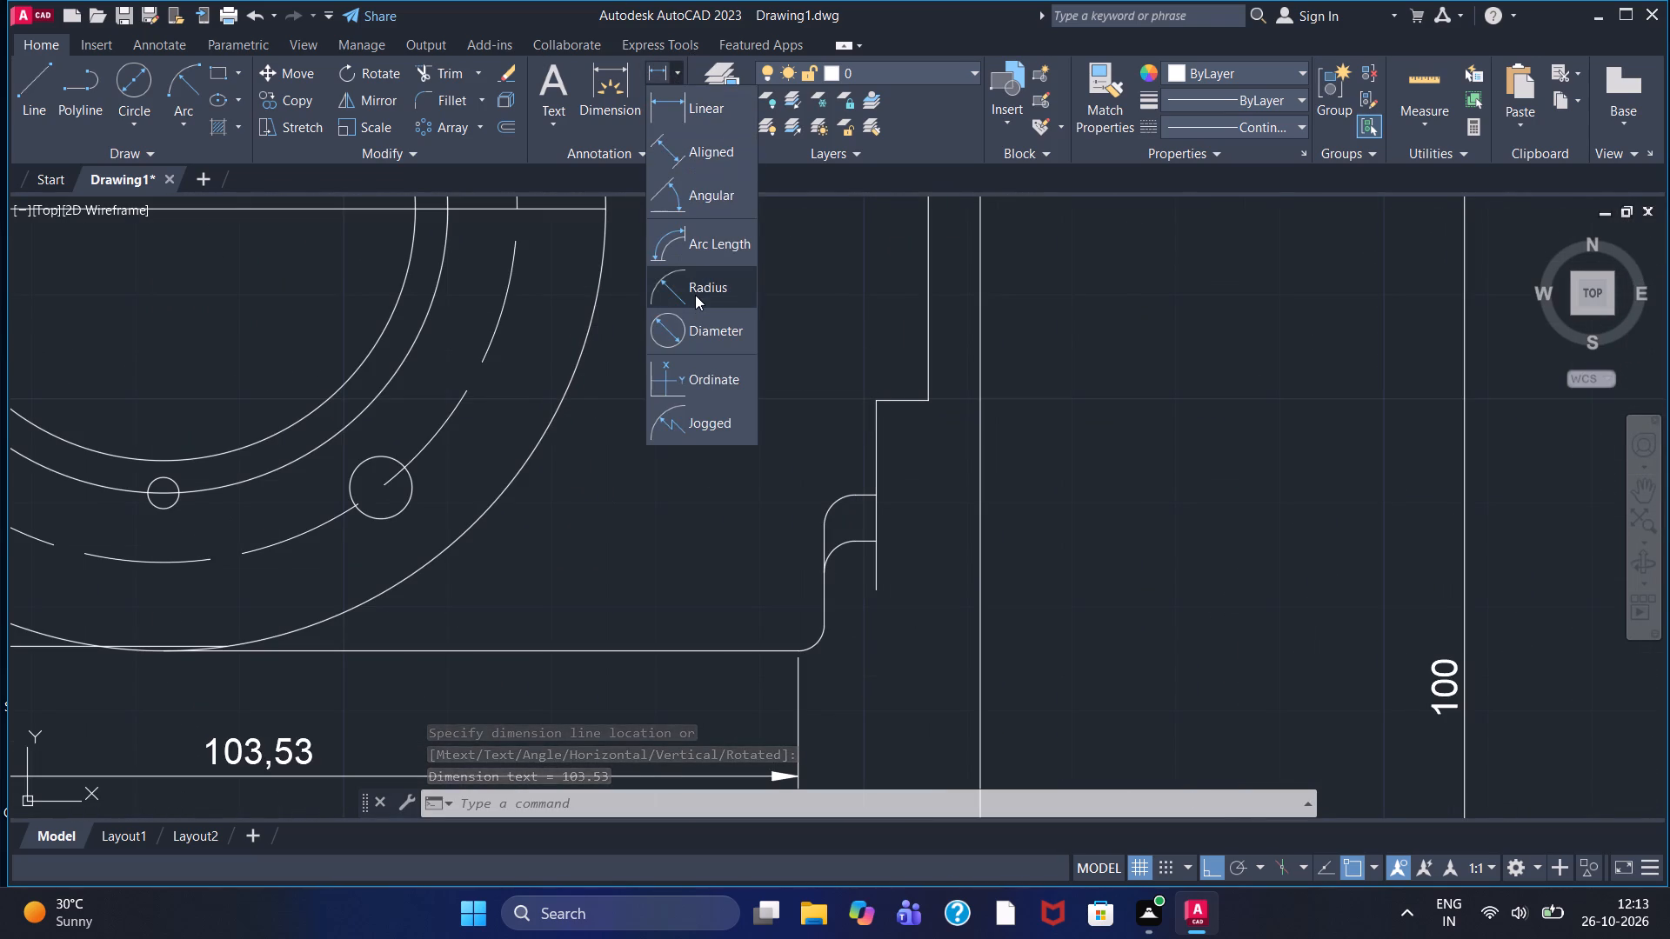
left_click(695, 292)
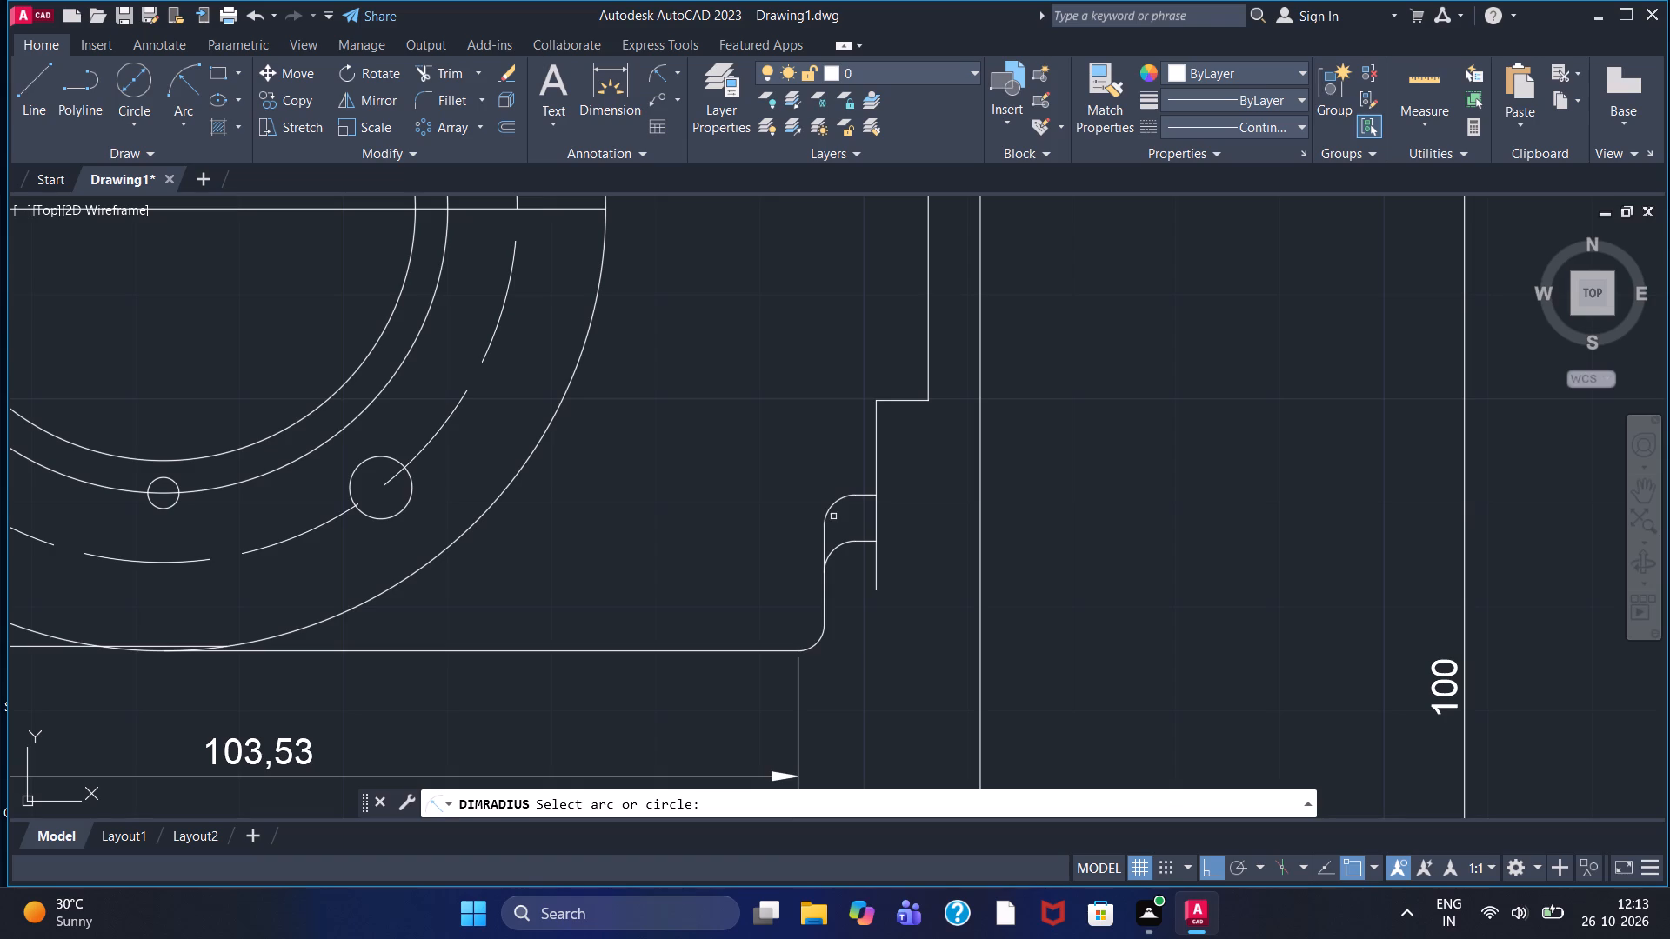
left_click(834, 500)
left_click(809, 466)
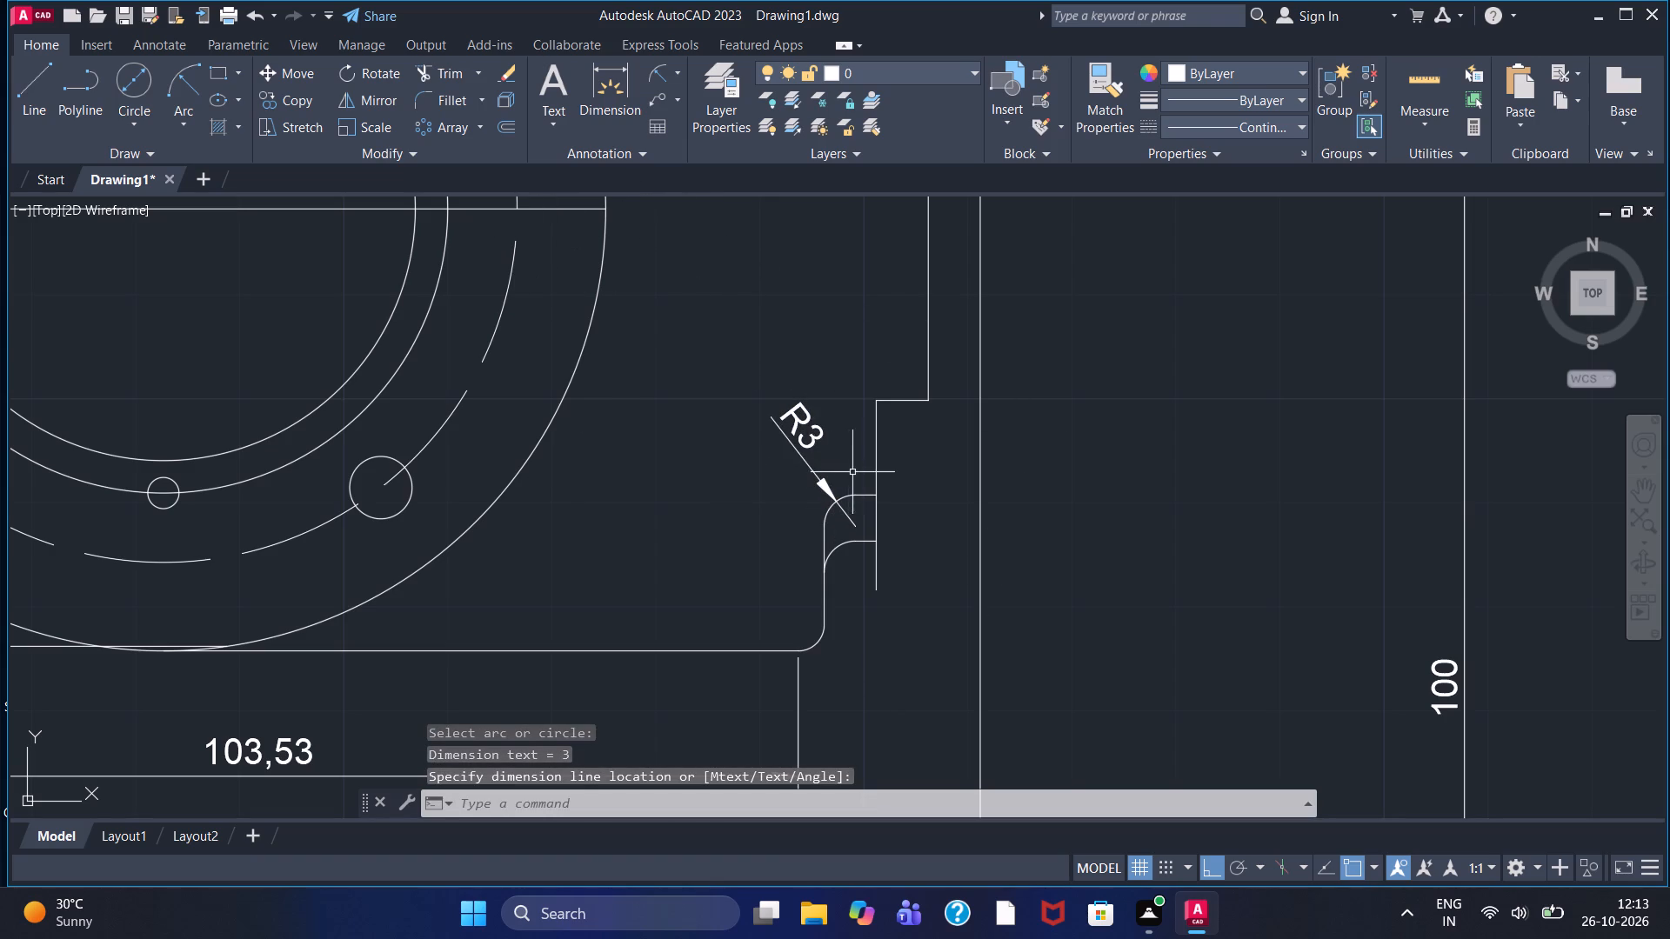
right_click(805, 430)
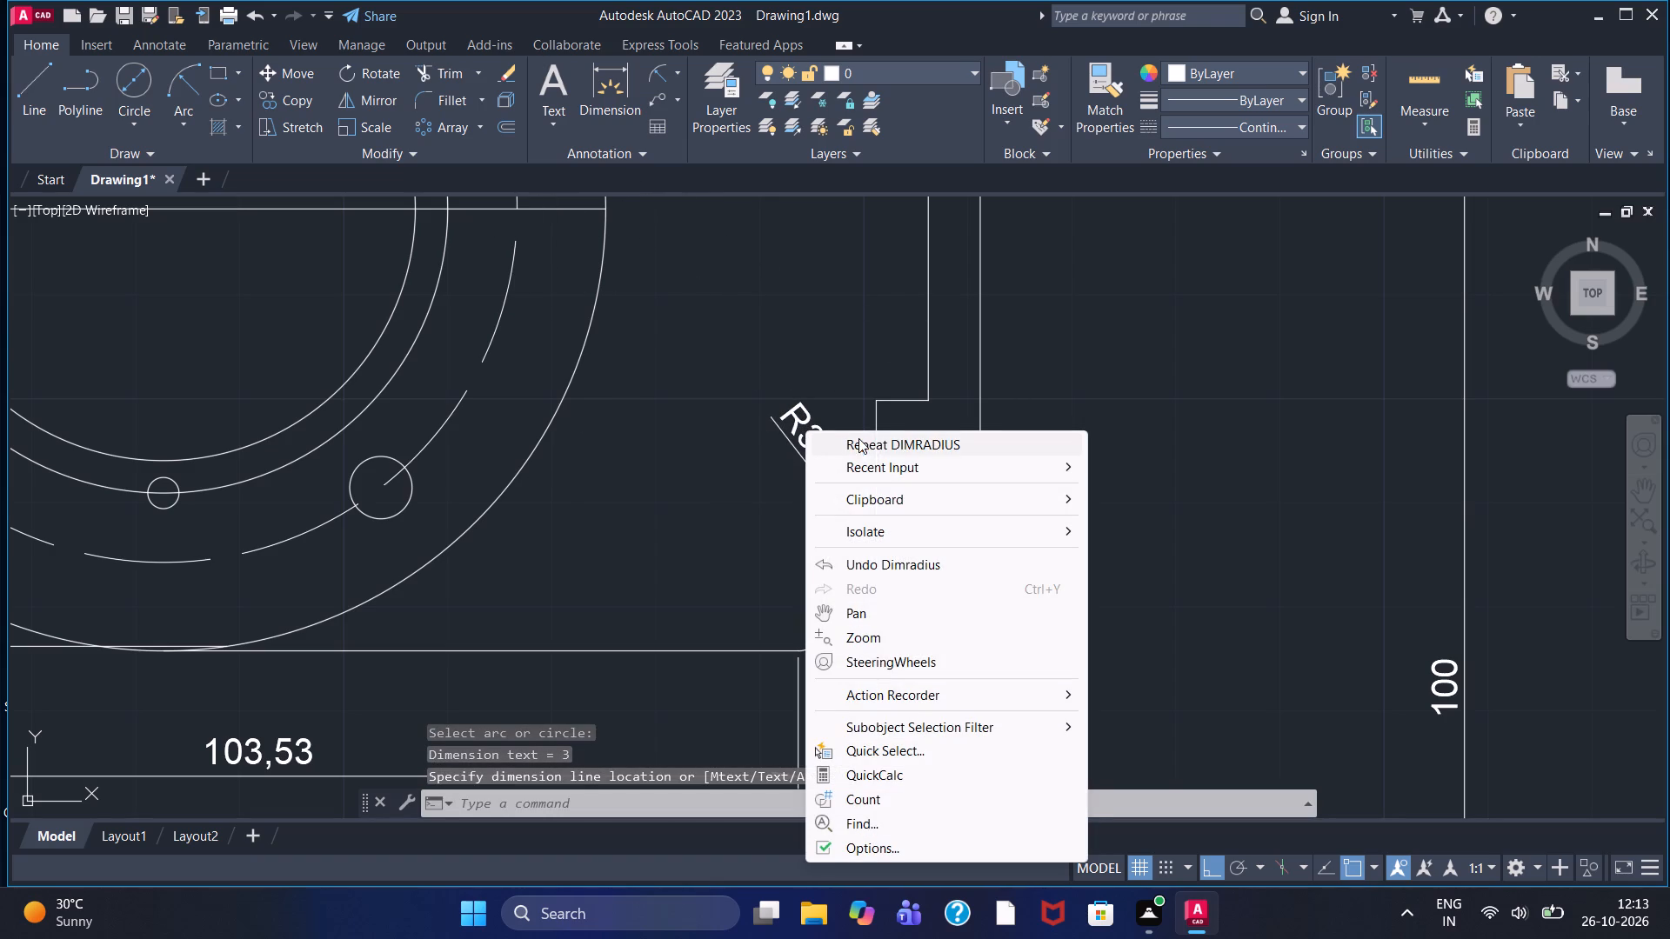
left_click(858, 438)
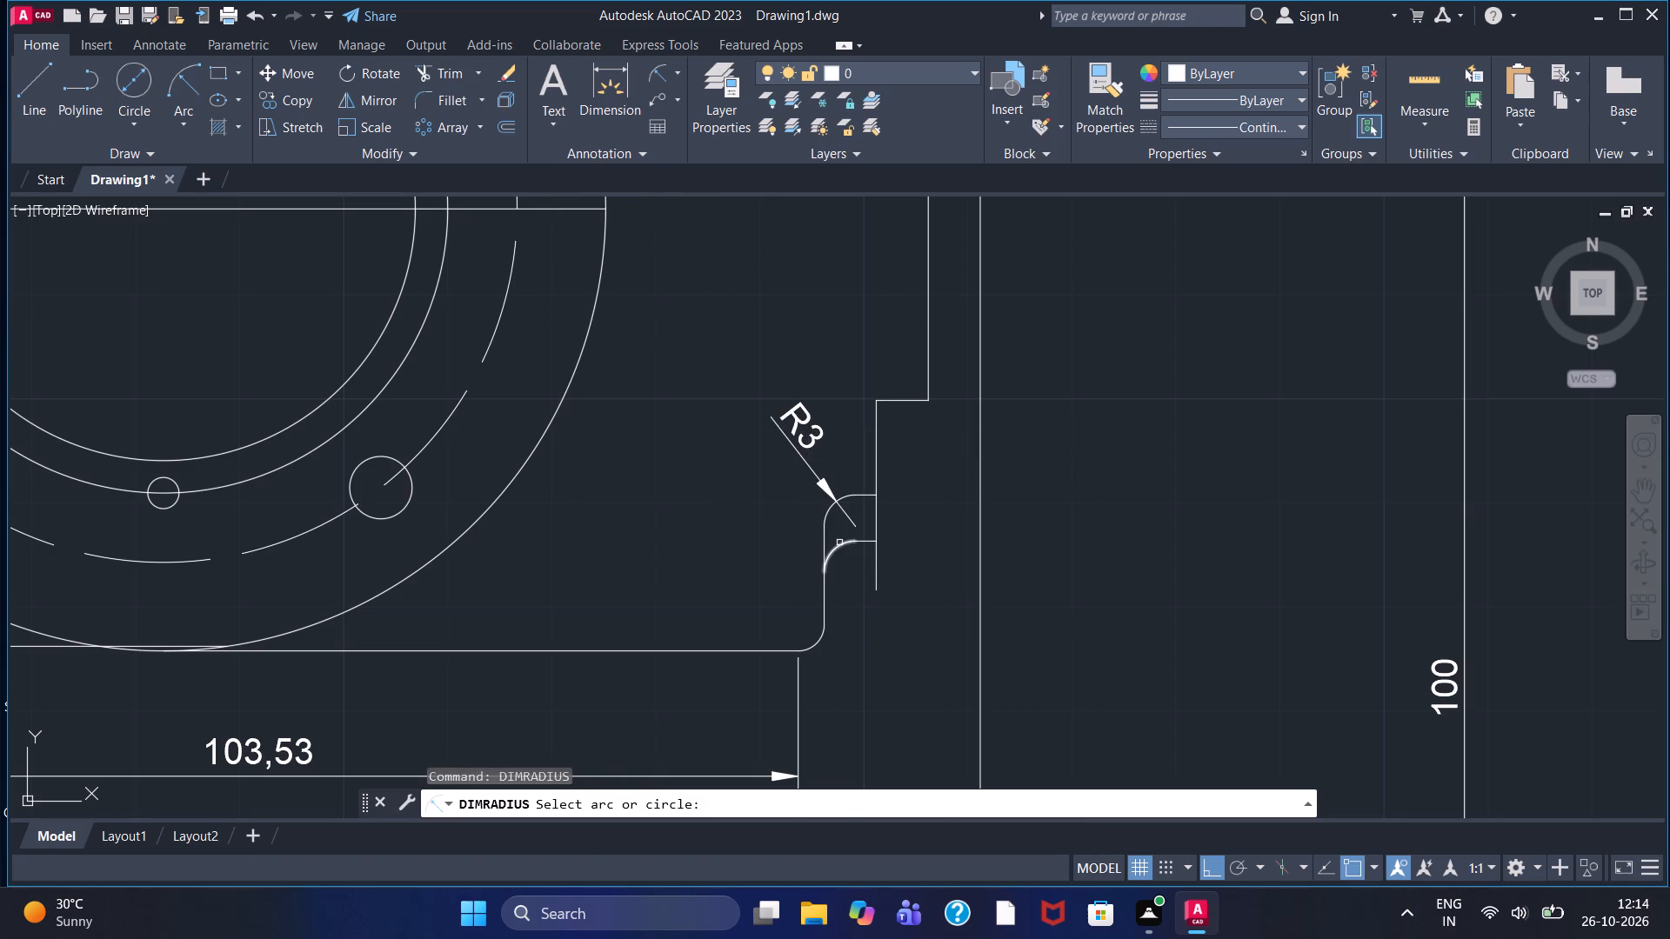
left_click(839, 543)
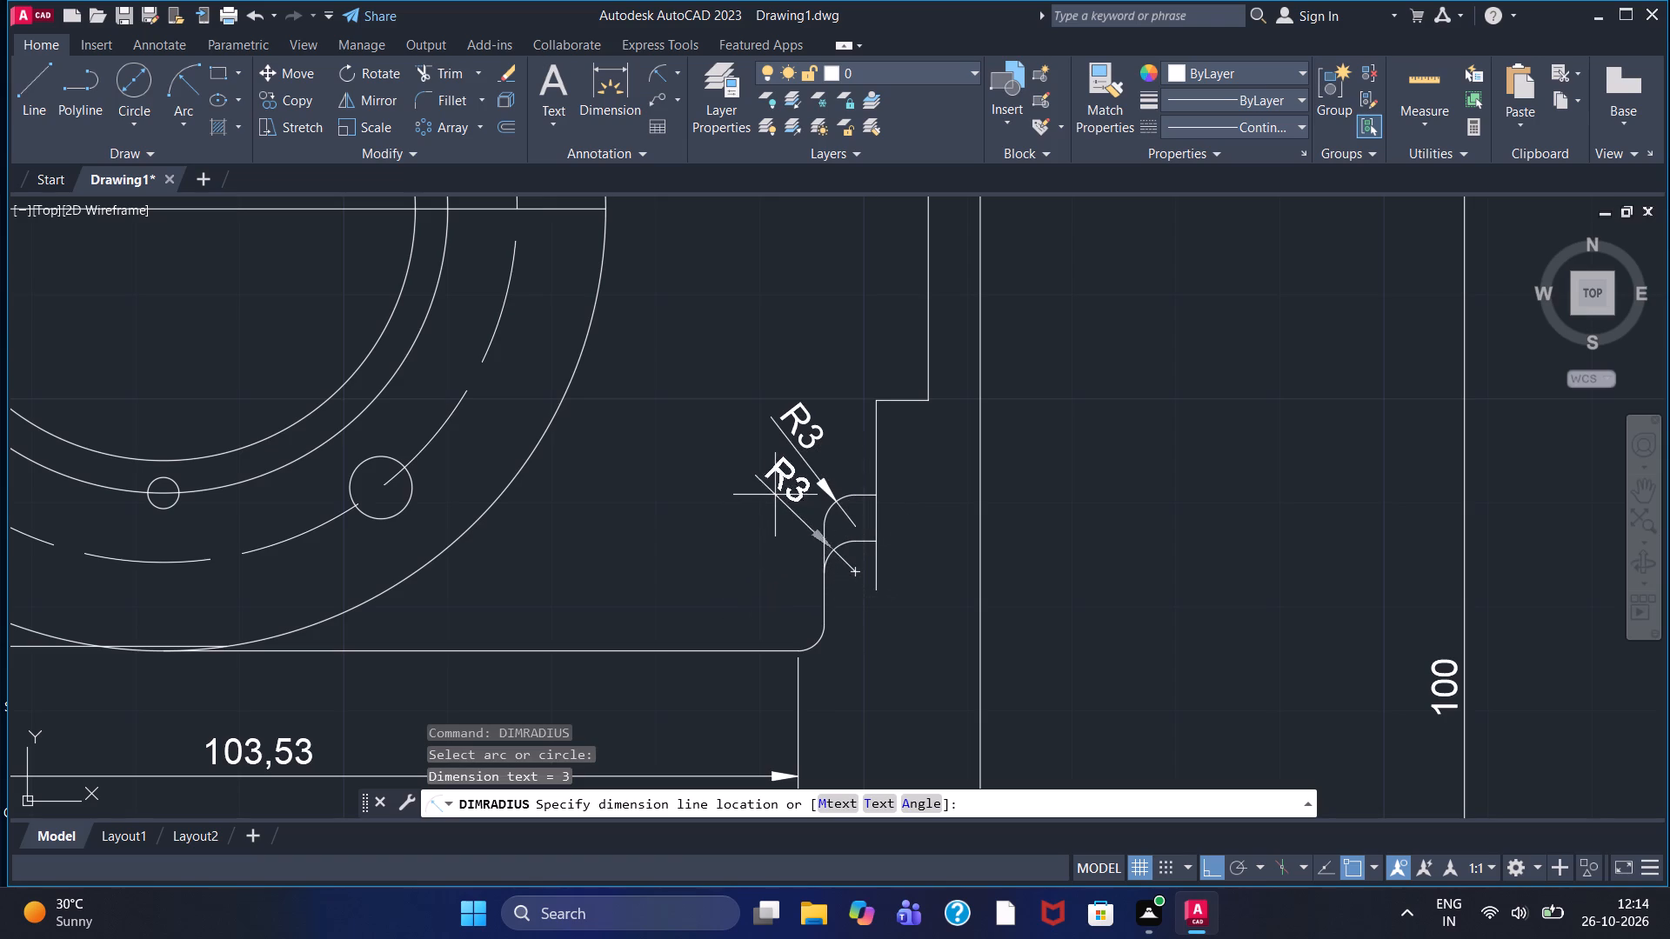
left_click(754, 495)
Add a radius dimension to the fillet where the line under the circular flange meets the stepped profile, placed outside the corner.
scroll(762, 495, "down", 1)
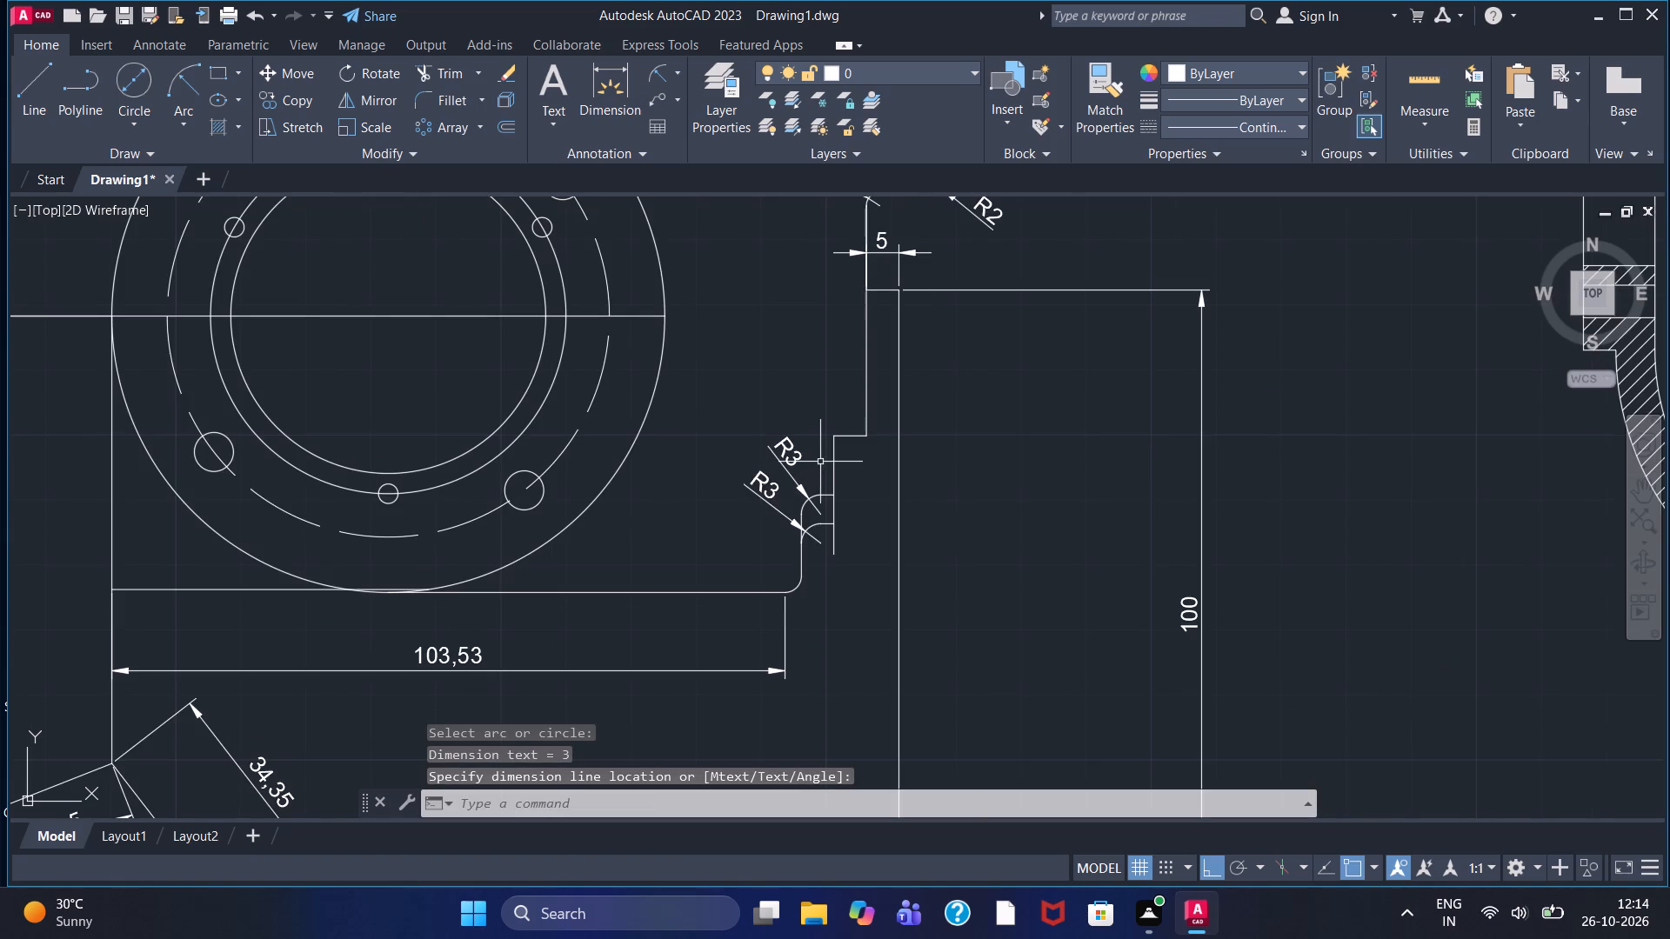
left_click(654, 64)
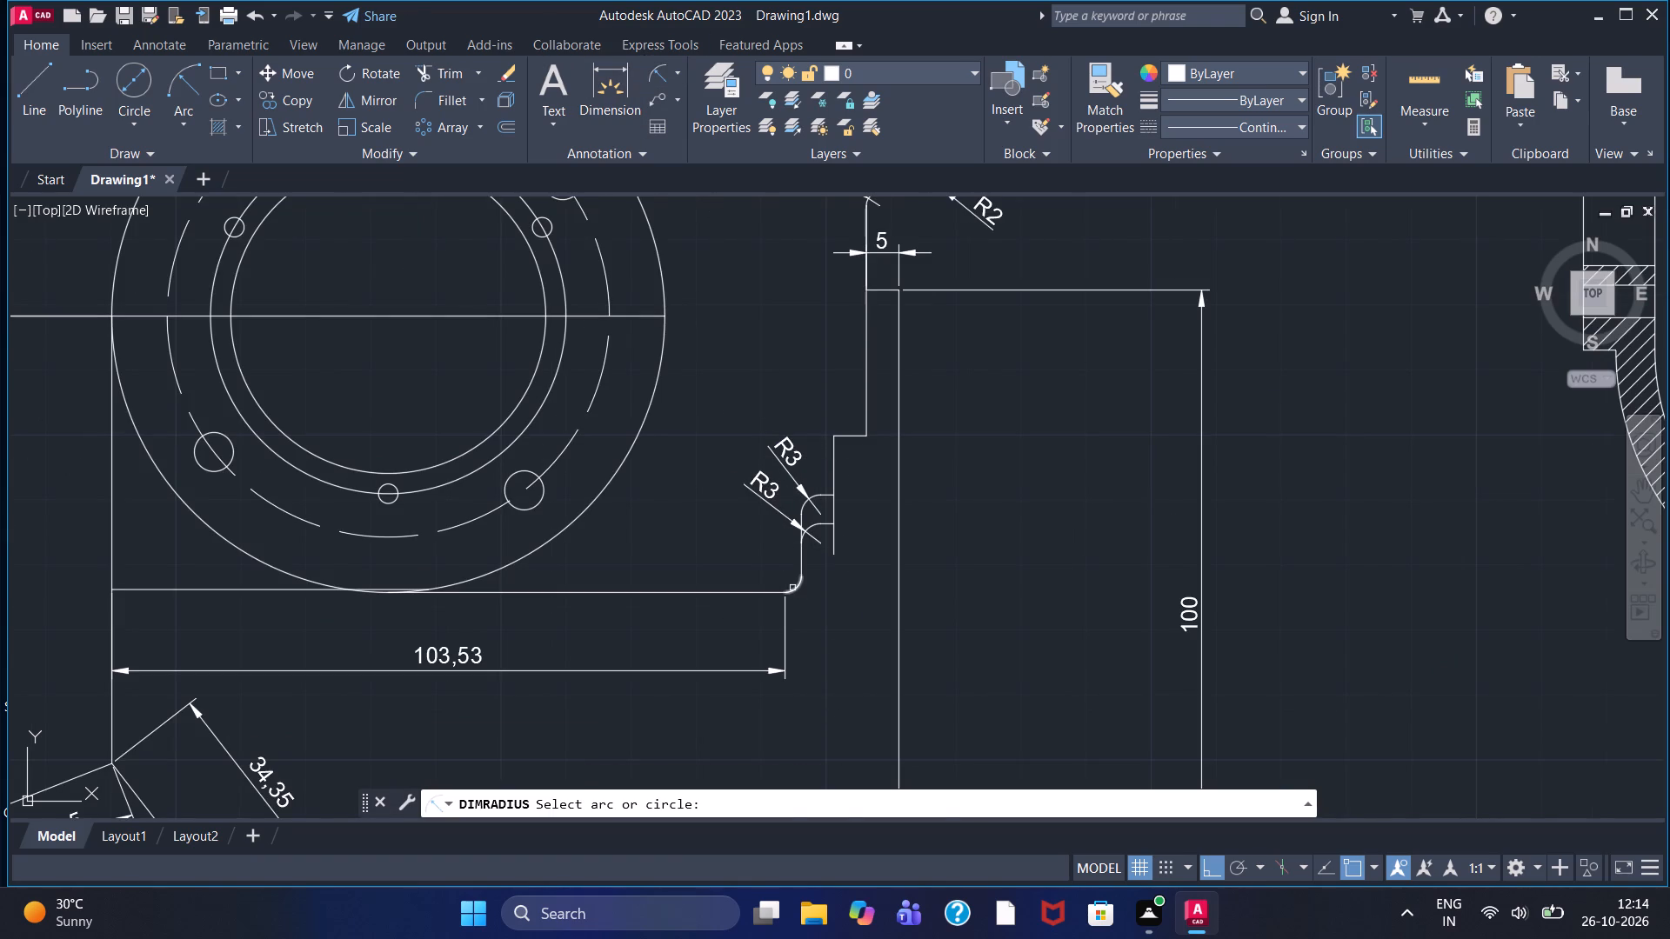
left_click(792, 588)
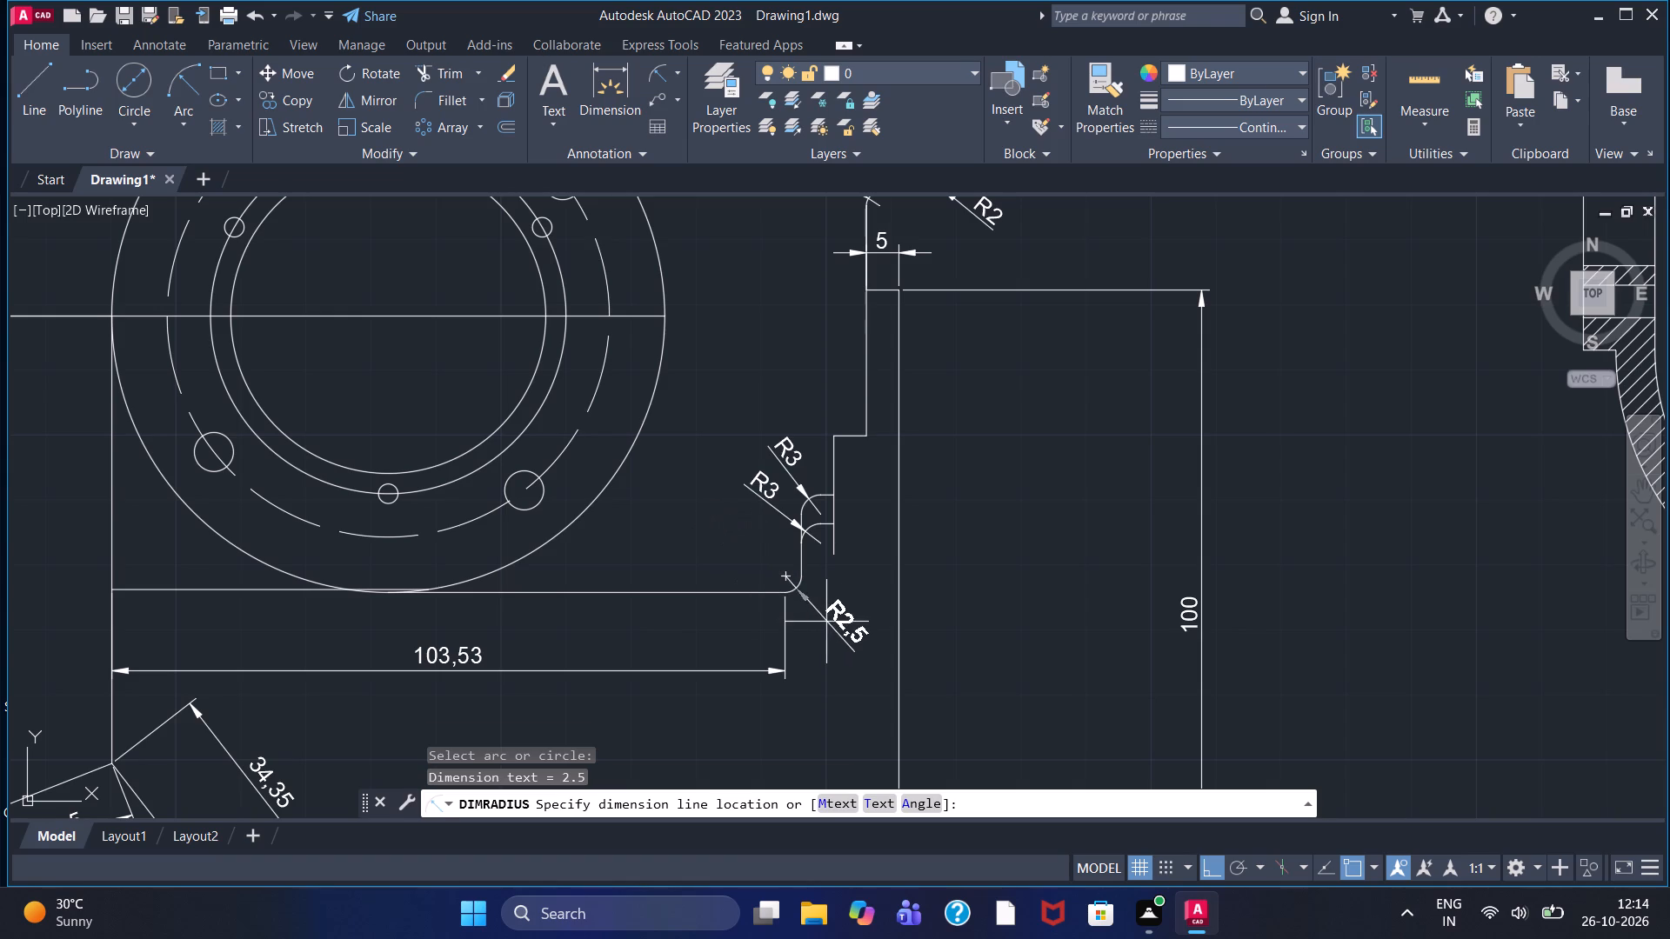
left_click(826, 622)
Add radius dimensions to the circular flange's outer arc and its dashed bolt circle, placing both texts up and outside the circles.
scroll(823, 629, "down", 1)
middle_click_drag(948, 616, 829, 530)
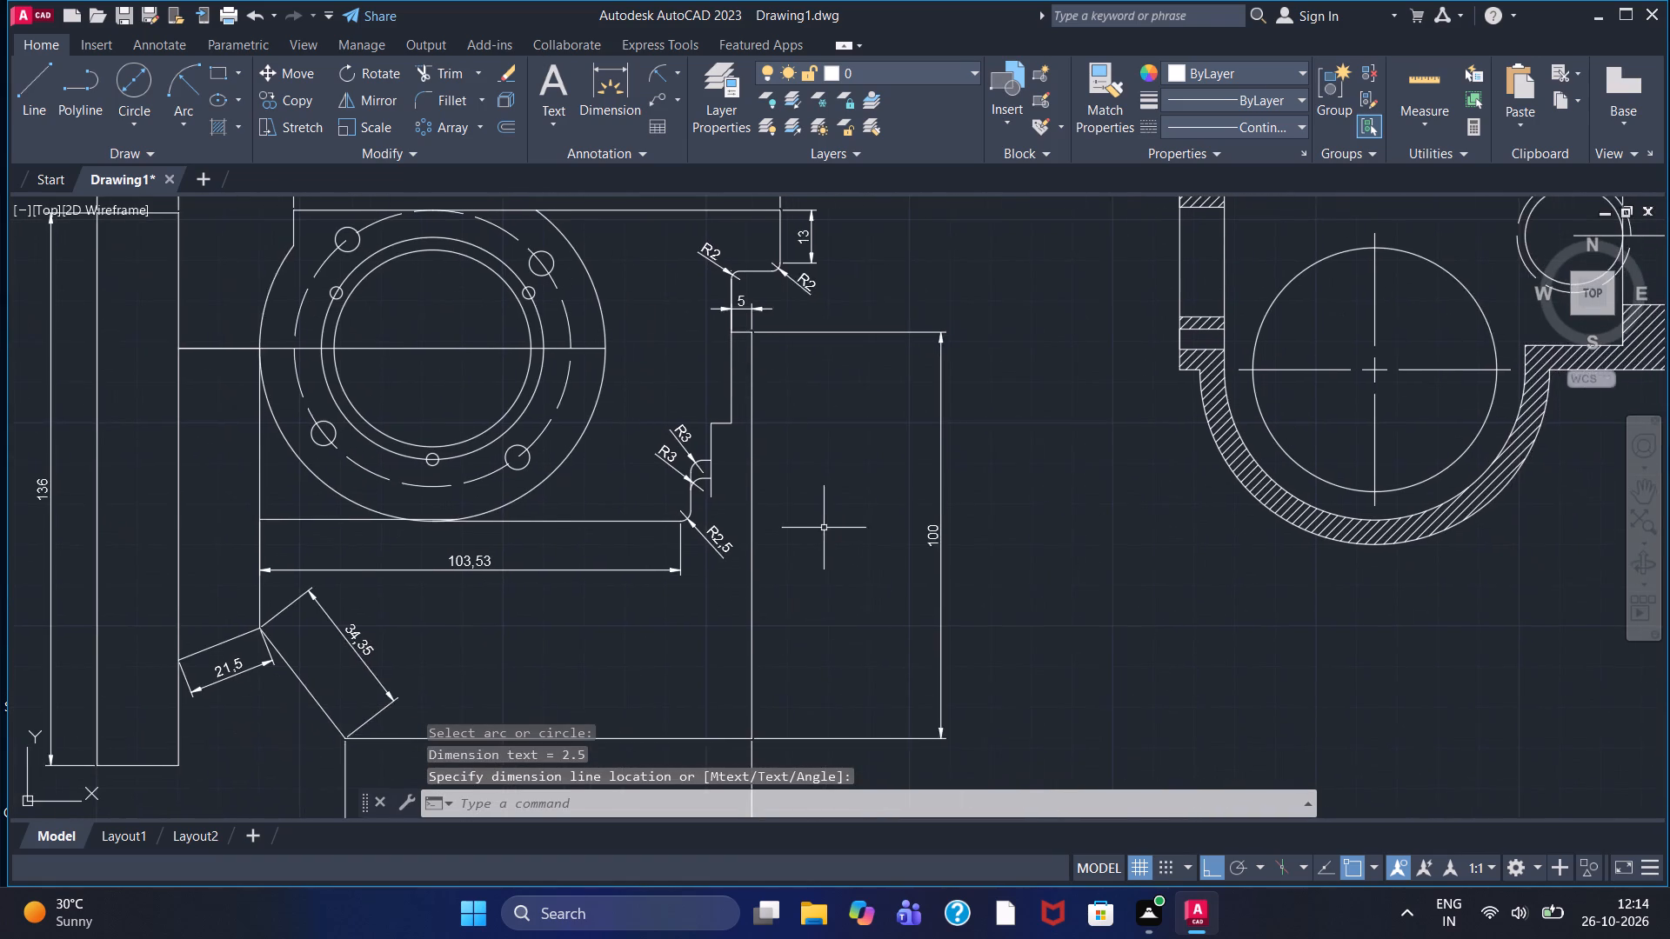
scroll(822, 528, "down", 1)
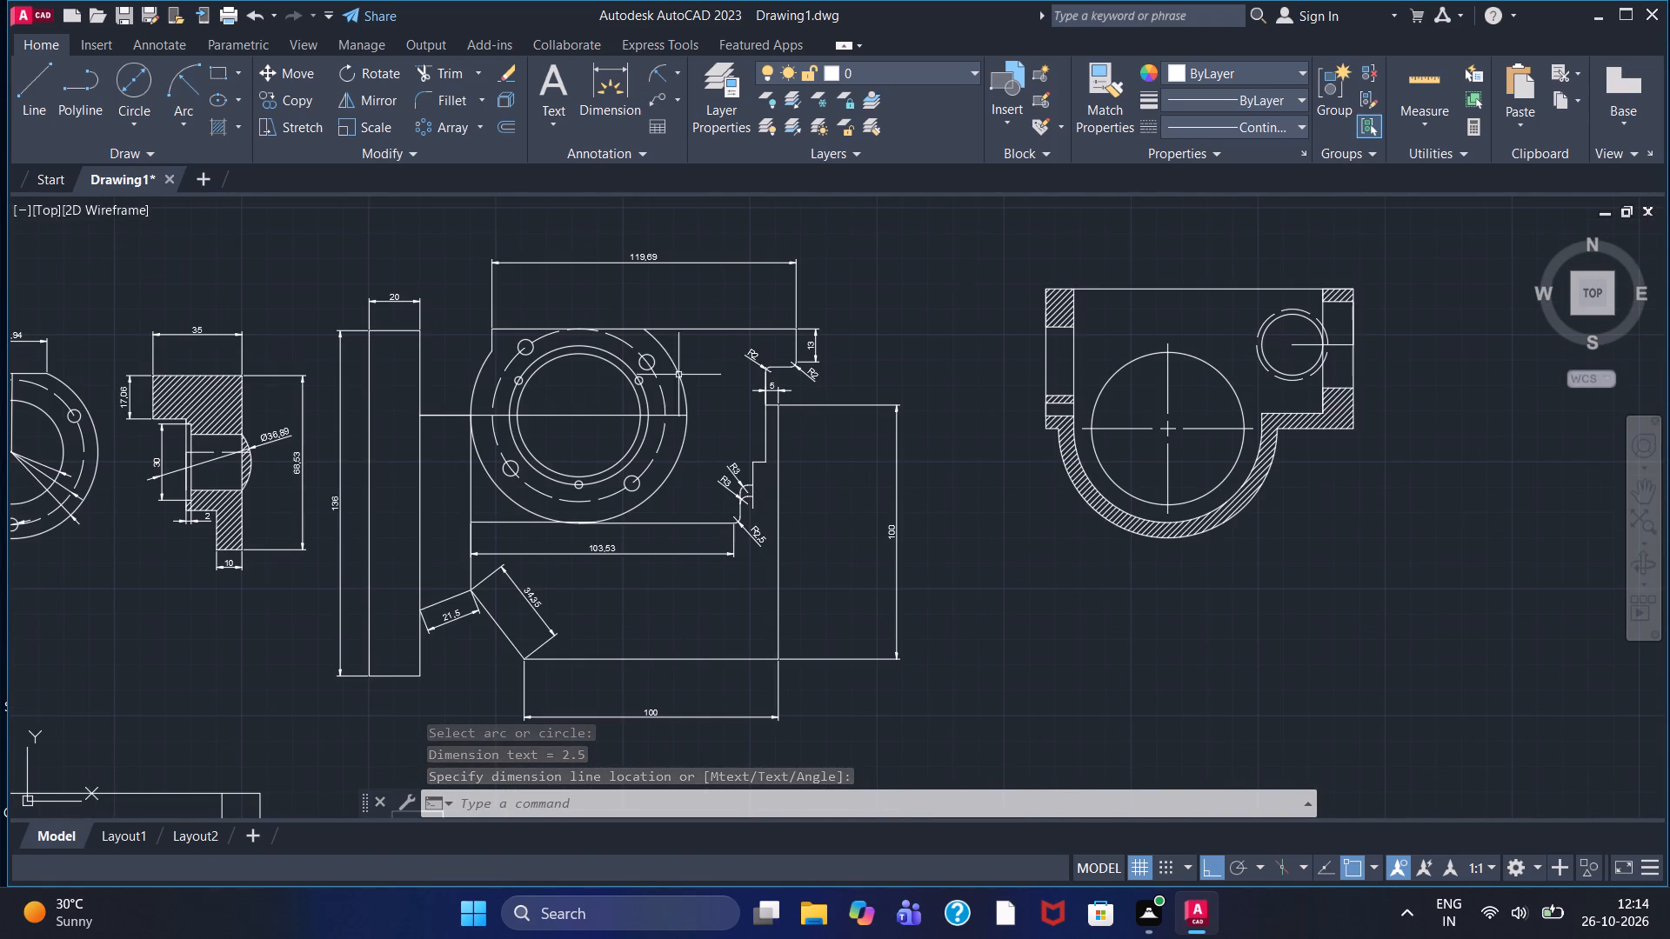
left_click(656, 76)
left_click(682, 383)
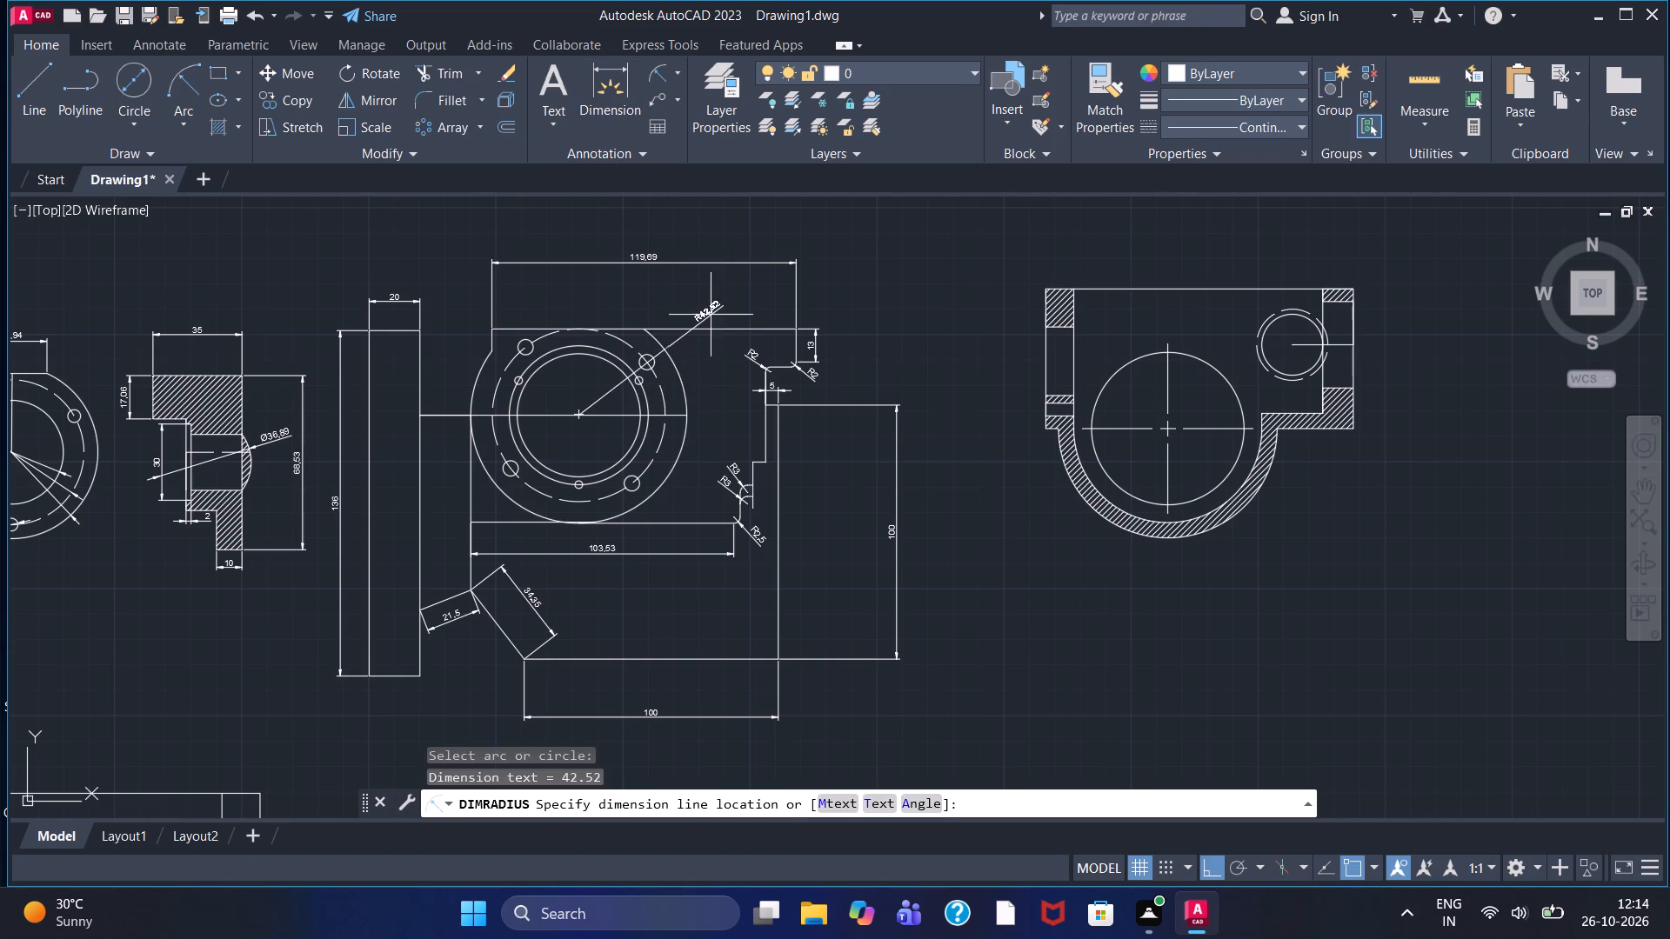
left_click(719, 309)
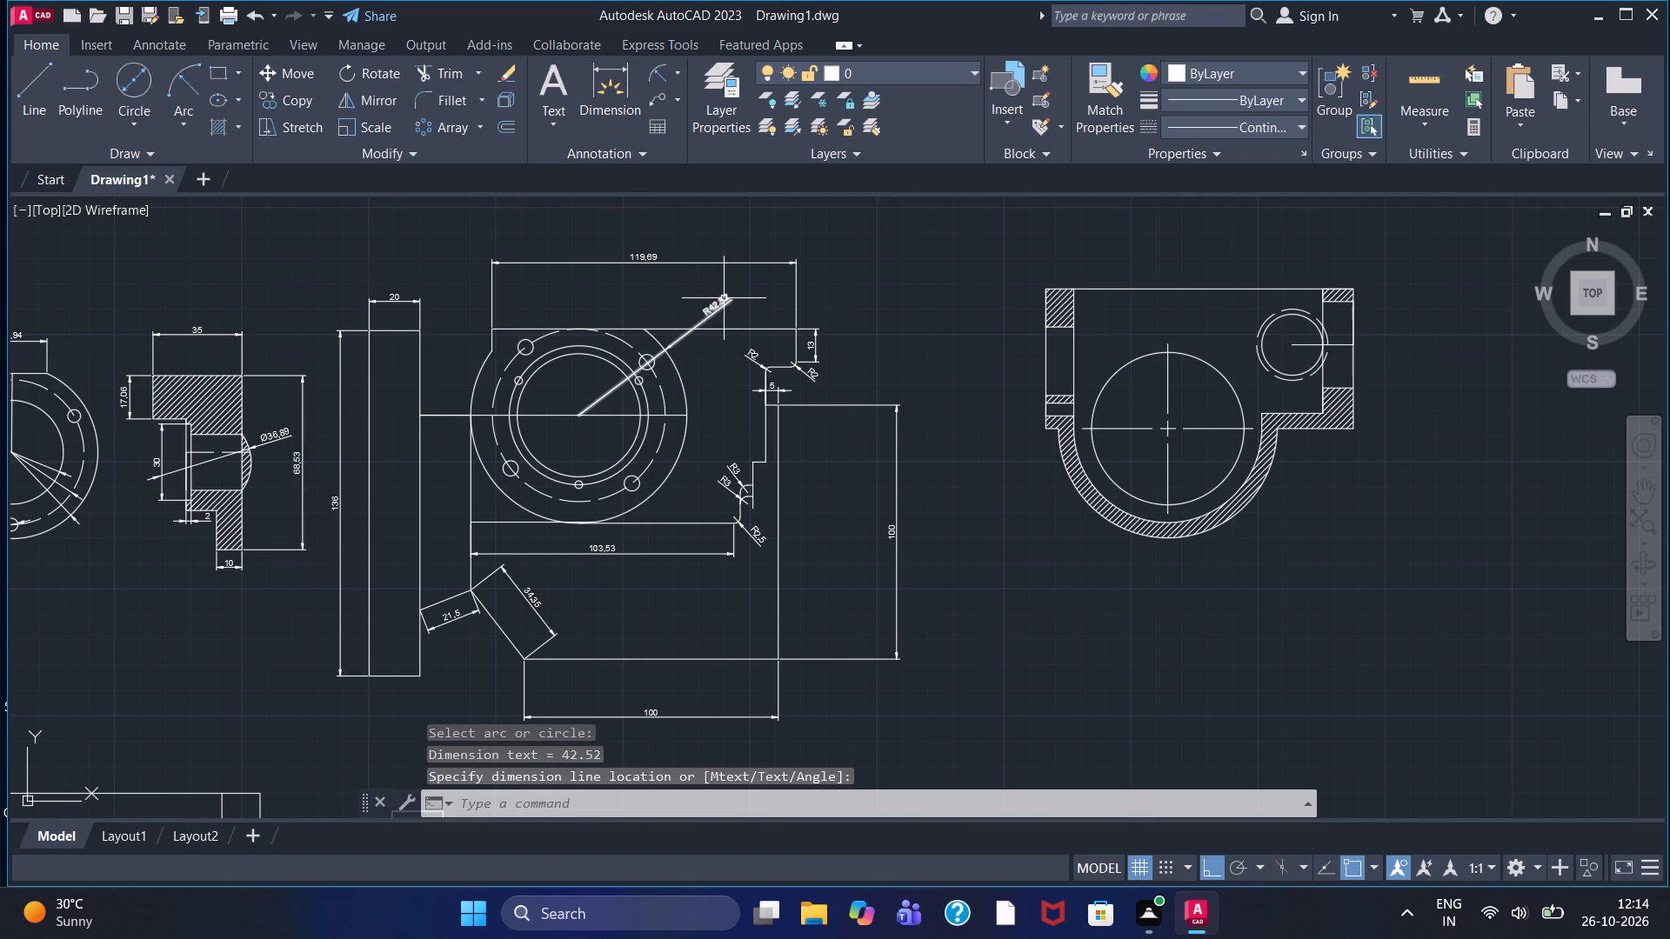
right_click(724, 298)
left_click(765, 310)
scroll(673, 386, "up", 2)
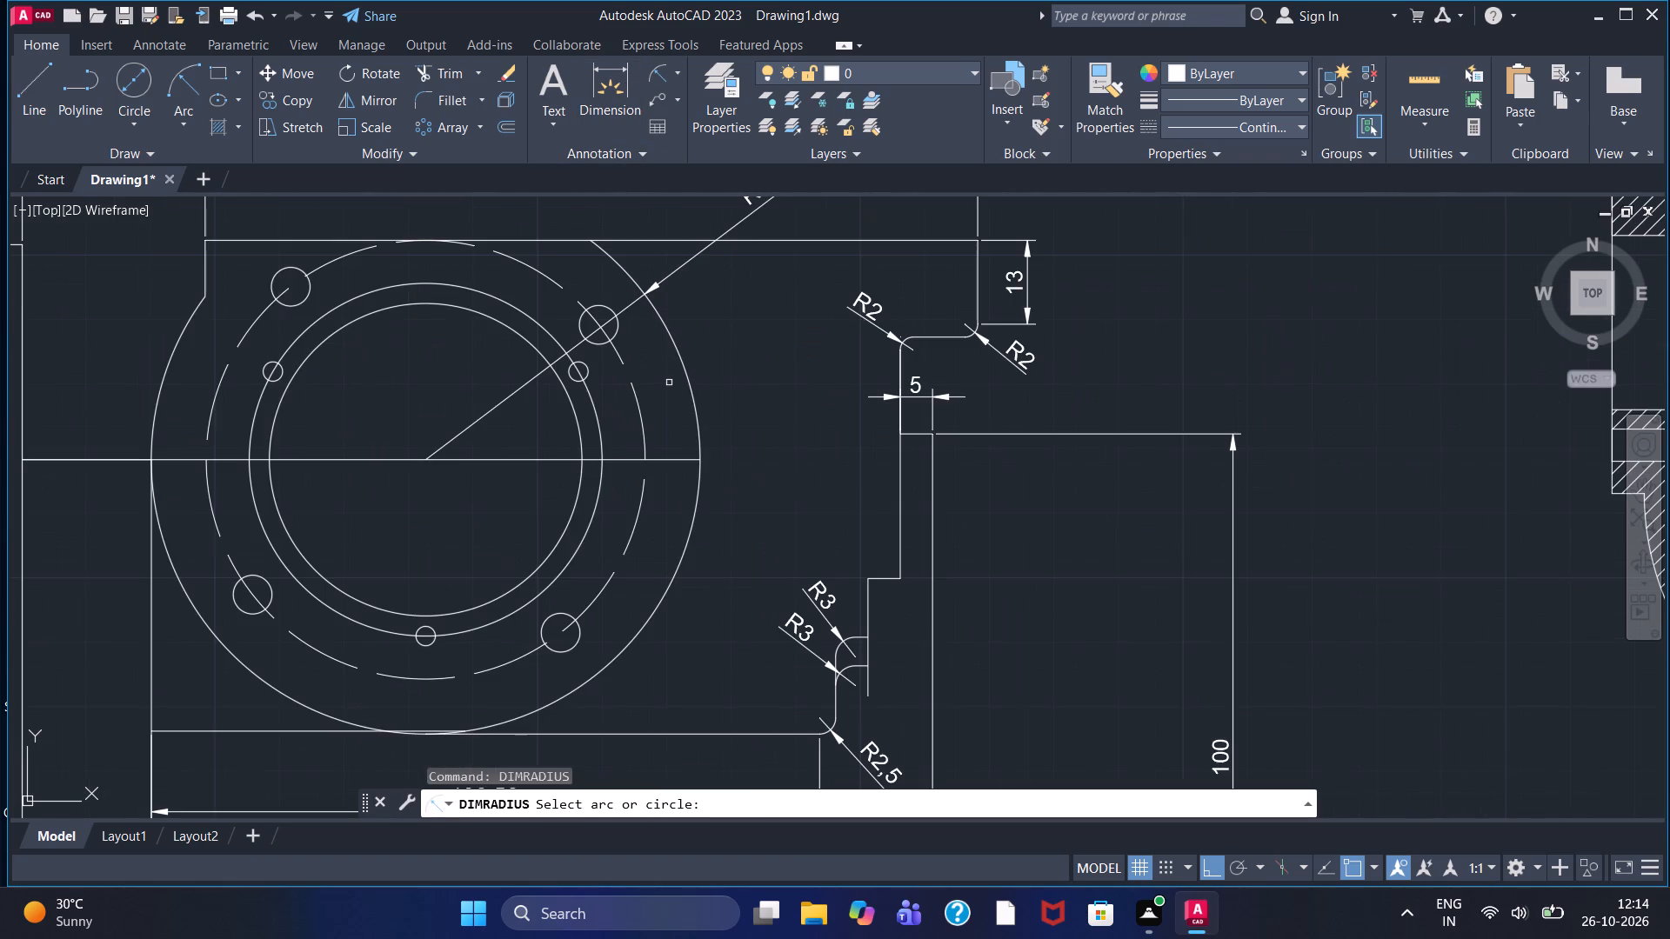
left_click(638, 404)
left_click(745, 327)
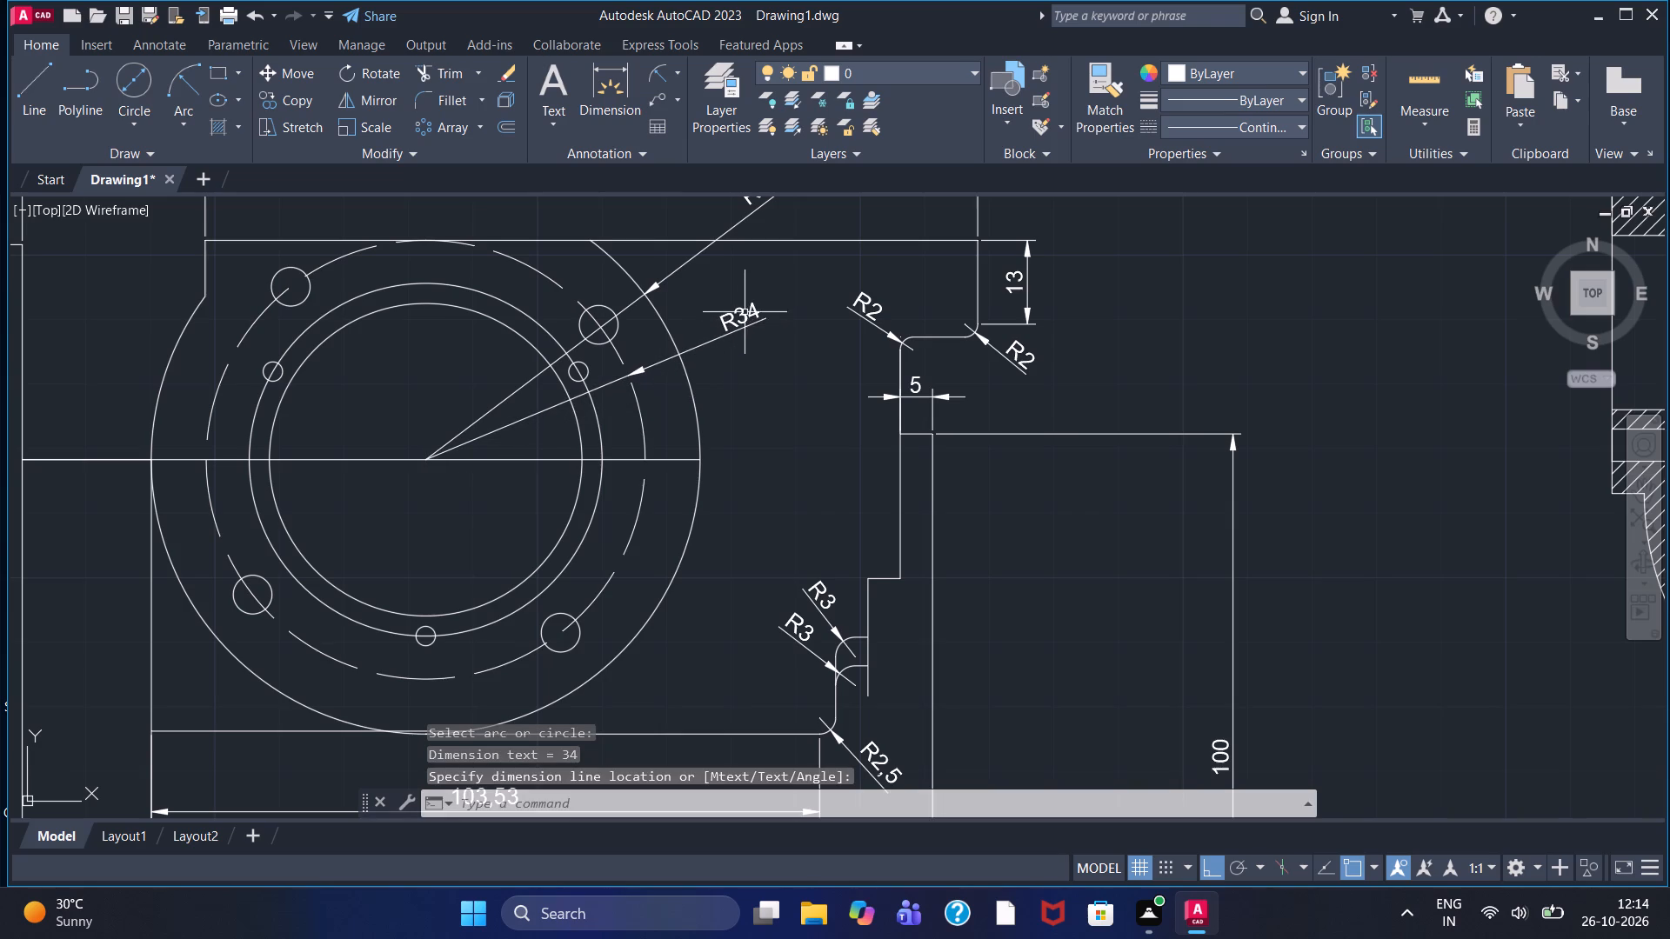
Add radius dimensions to the two inner concentric circles of the circular flange, placing both texts beneath the bolt circle's radius dimension.
right_click(745, 313)
left_click(777, 323)
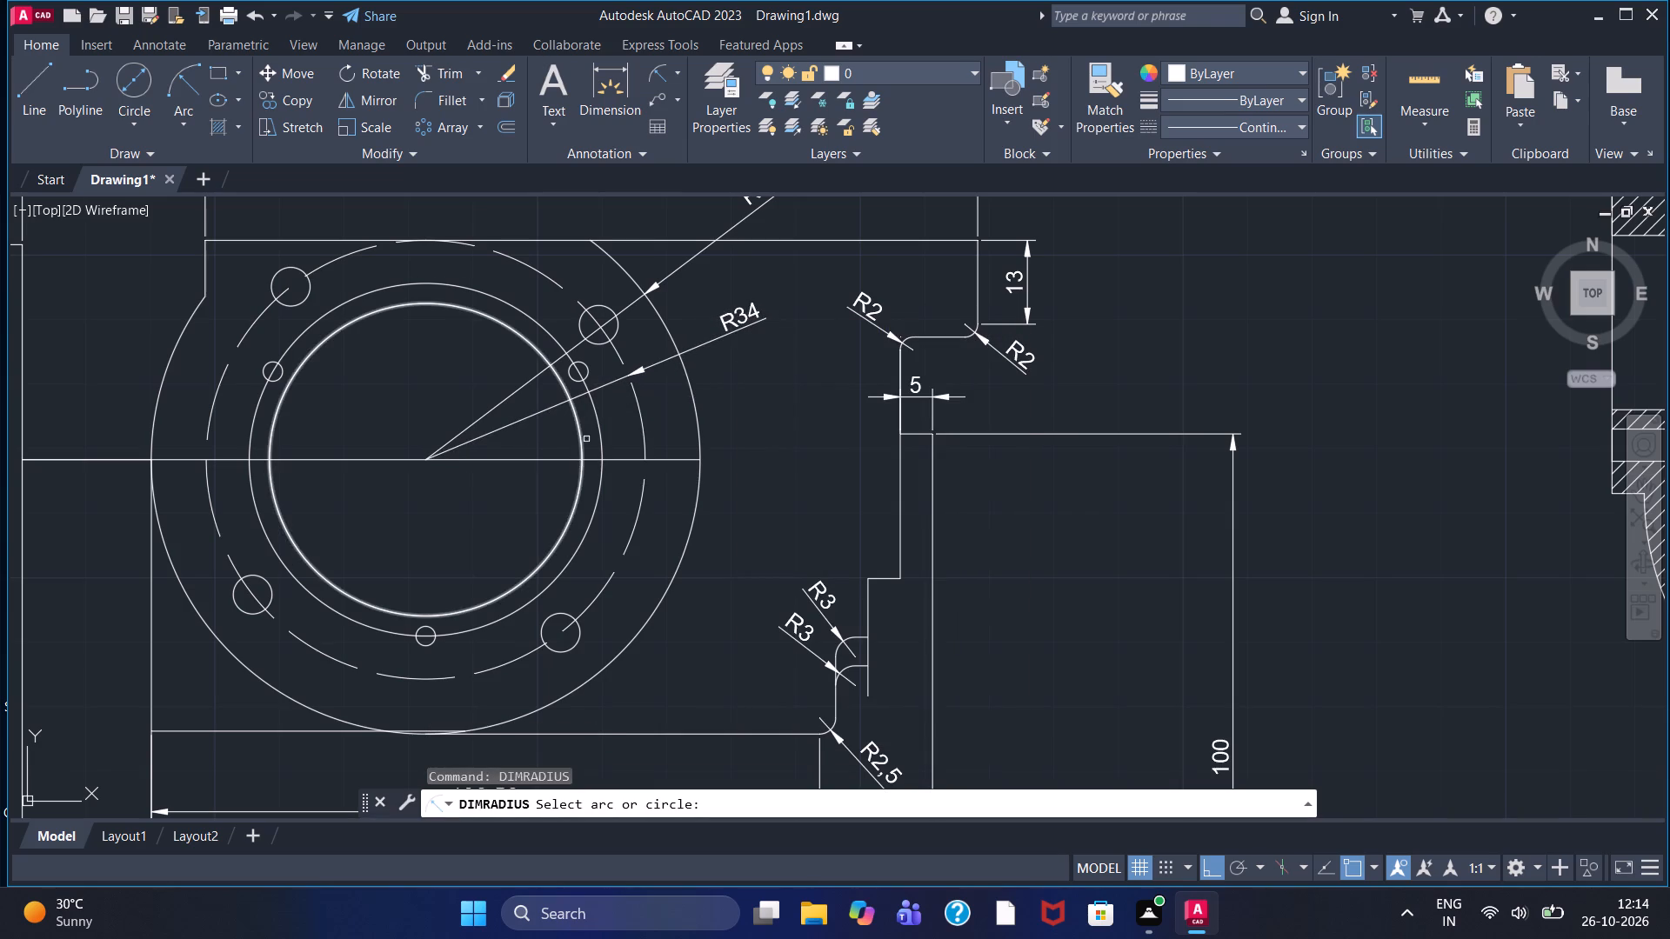
left_click(601, 429)
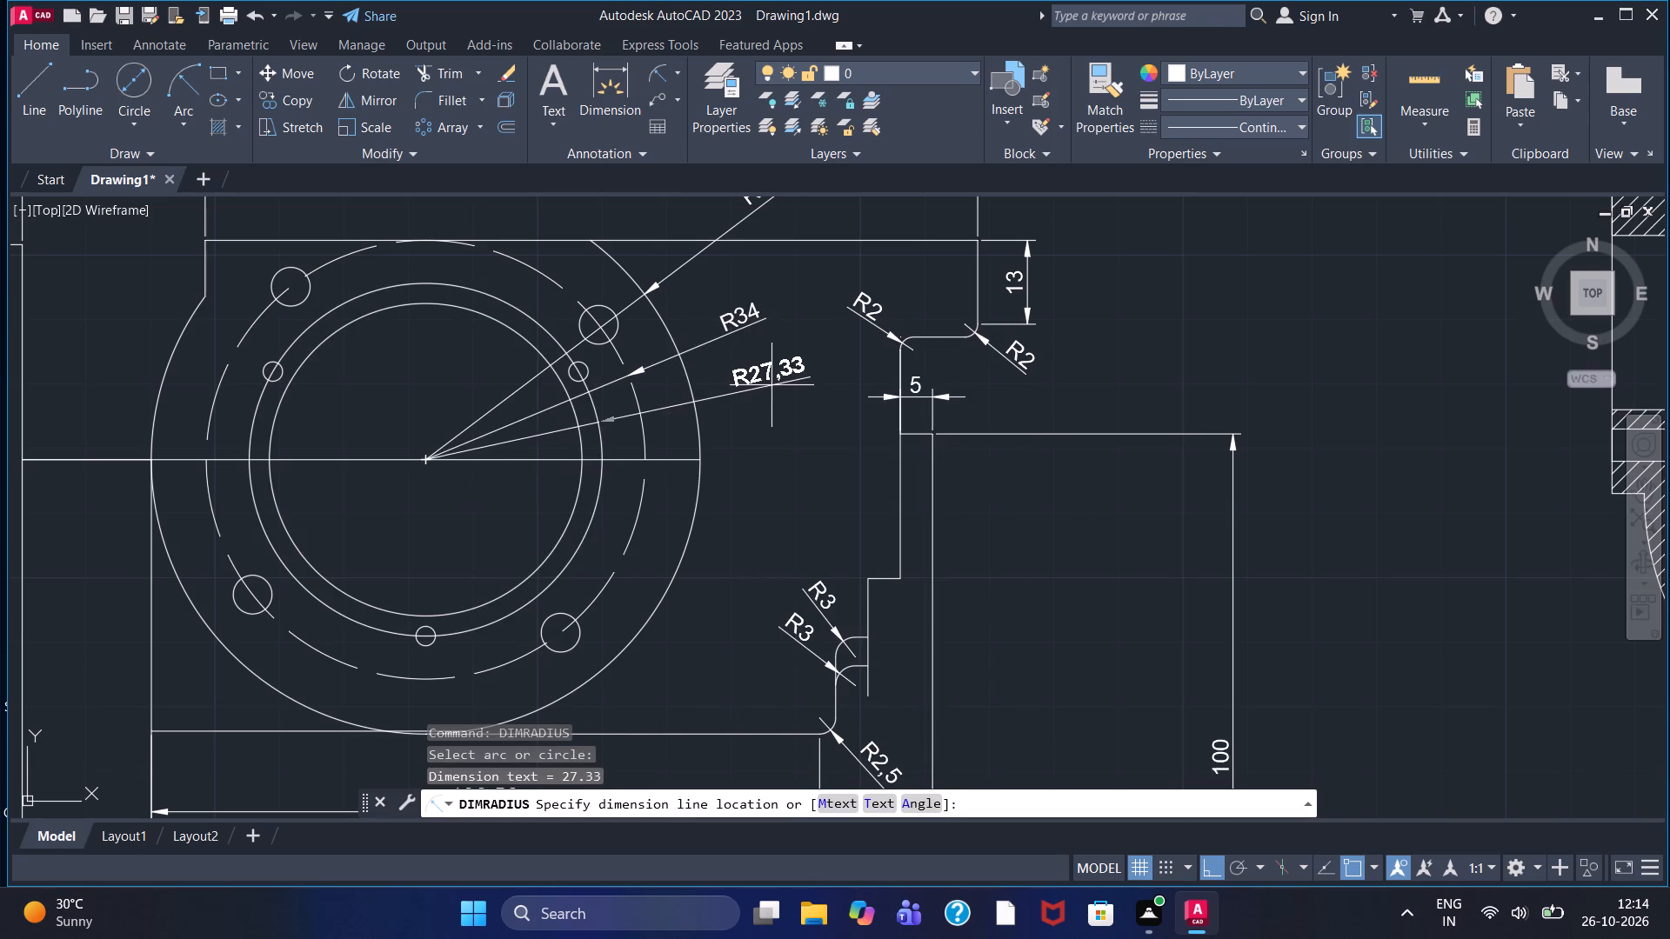
left_click(772, 385)
right_click(772, 373)
left_click(806, 380)
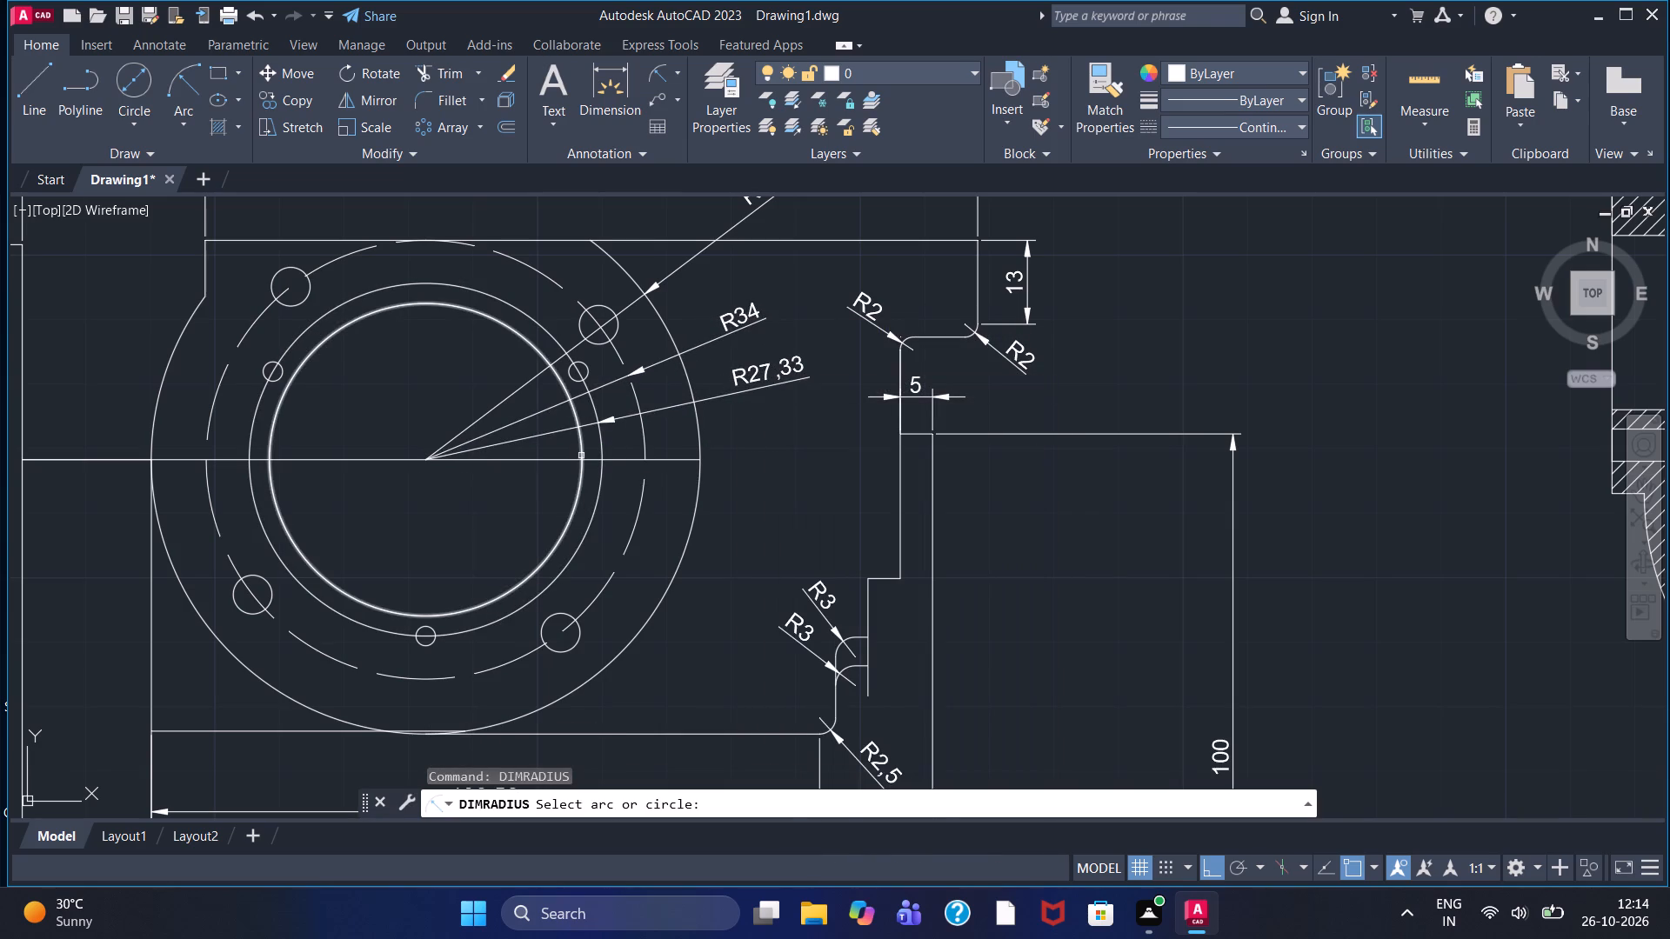
left_click(583, 453)
left_click(771, 432)
Add radius dimensions to one of the larger bolt holes and to the small hole at the bottom of the circular flange.
right_click(772, 420)
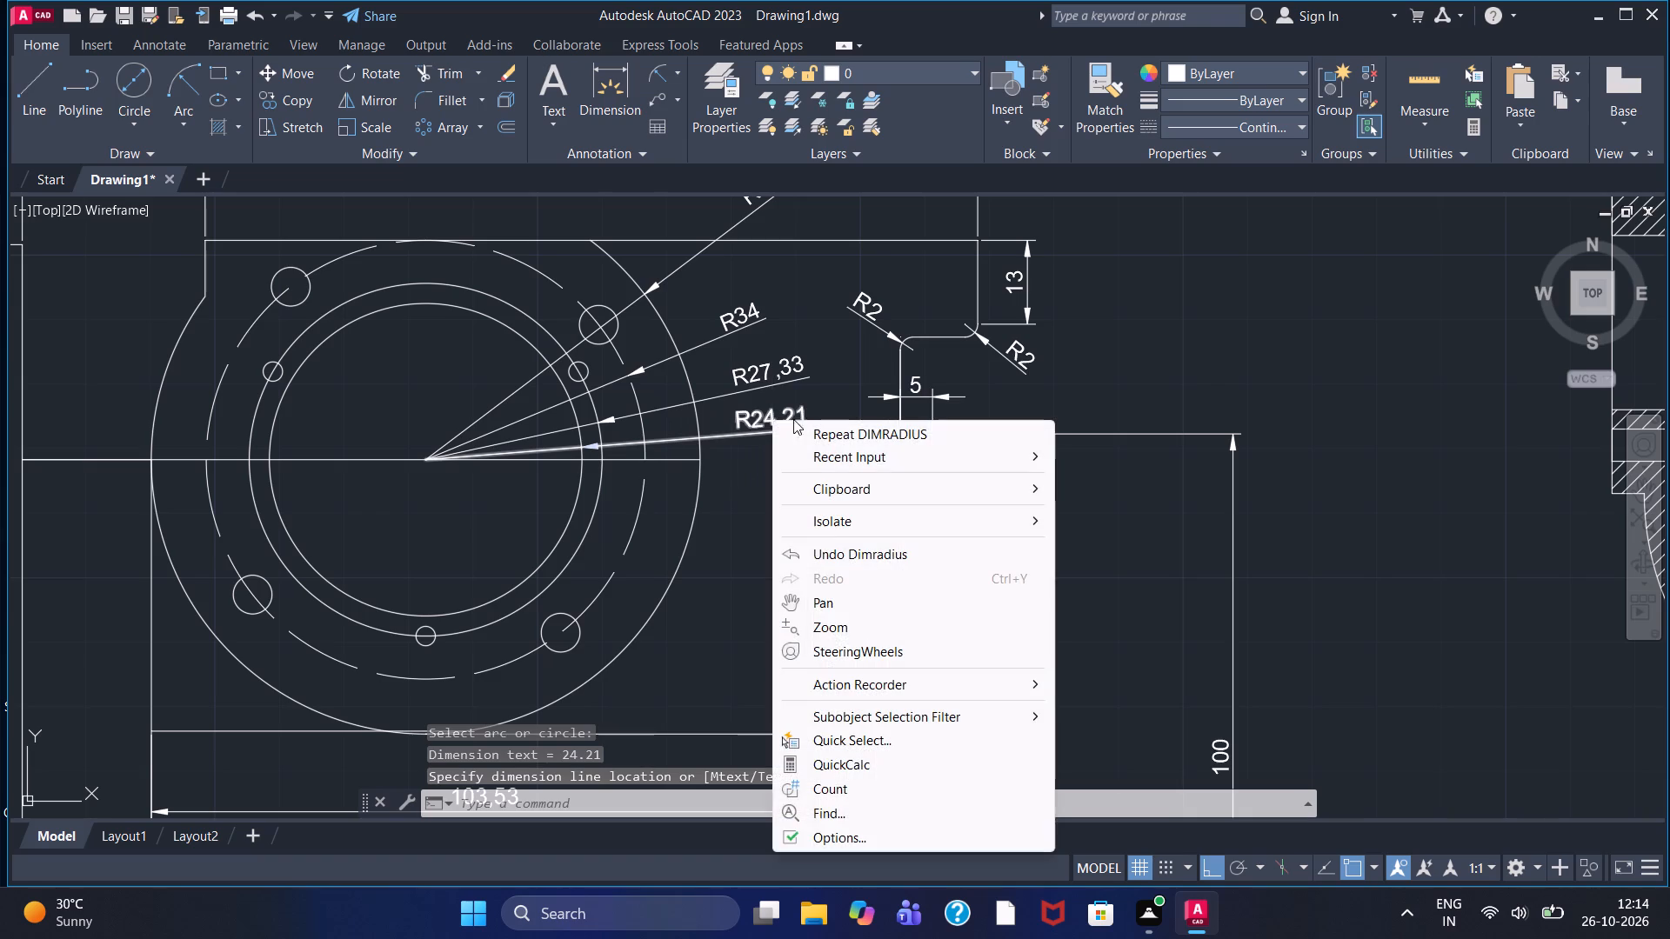
left_click(803, 431)
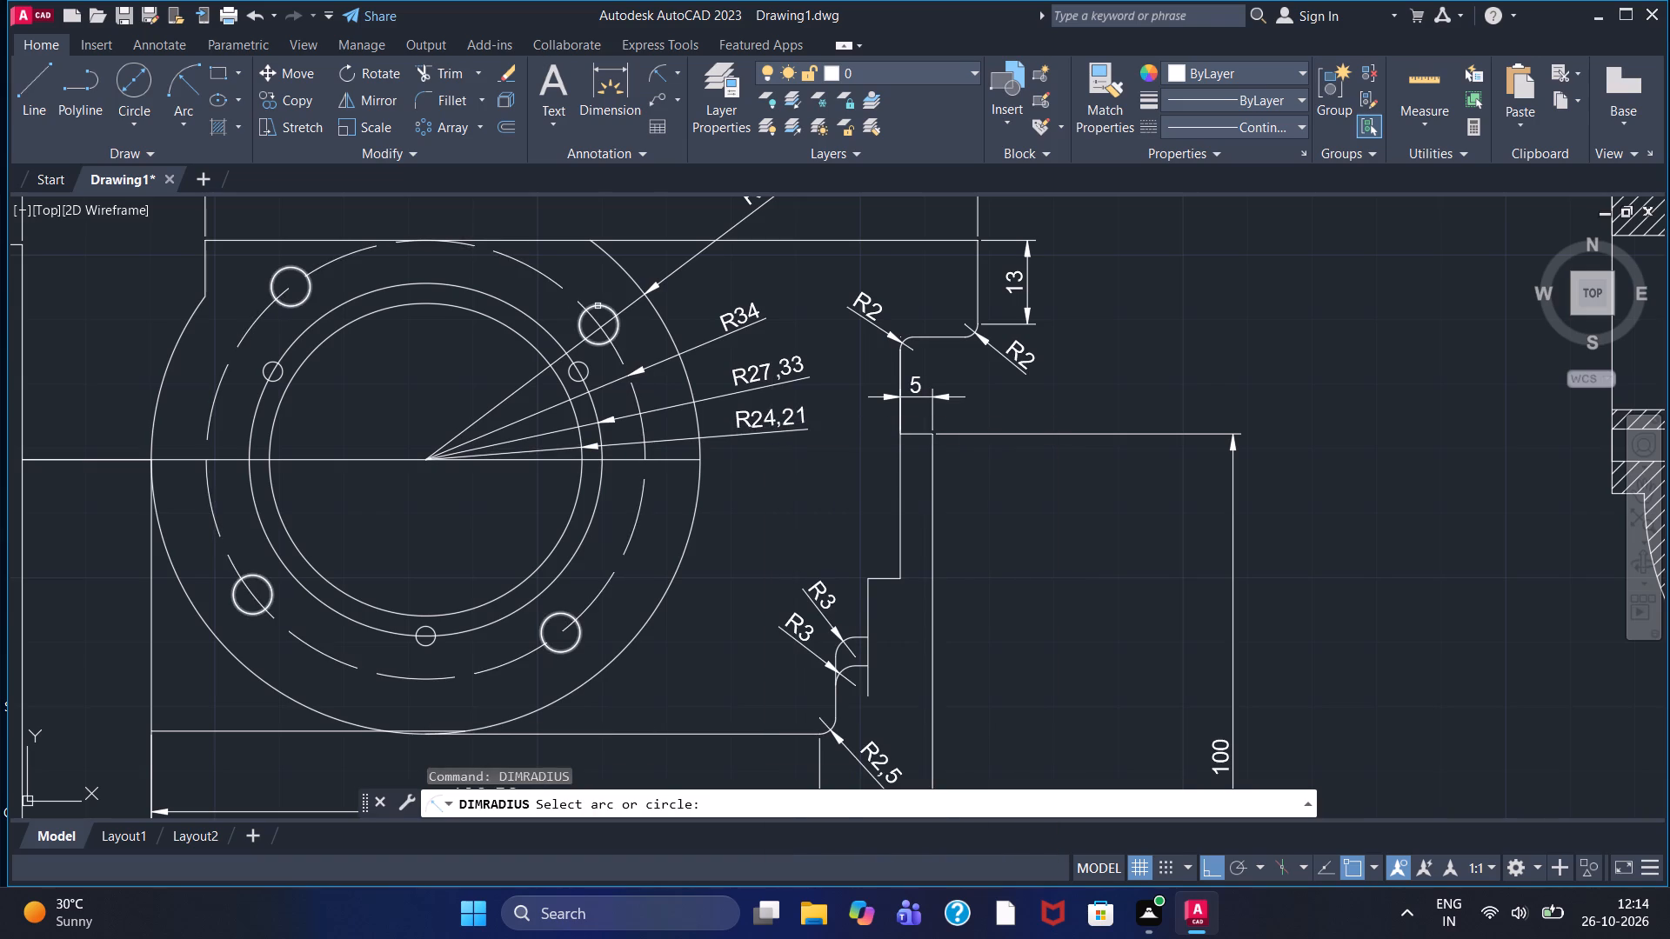
left_click(598, 307)
left_click(665, 260)
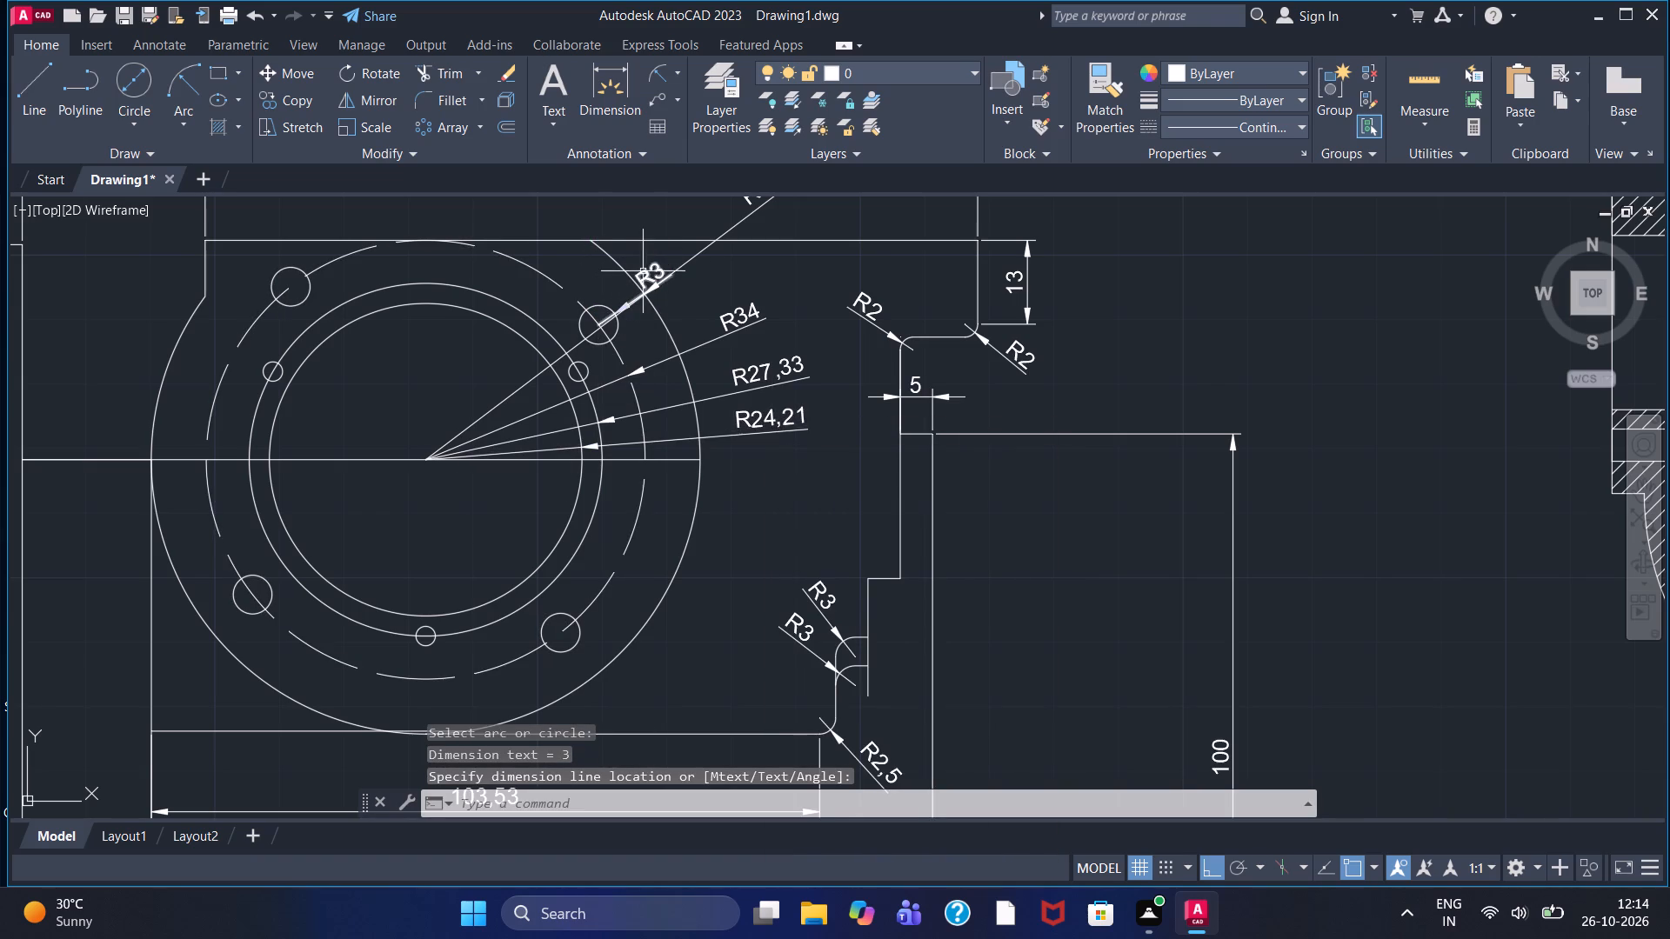
right_click(645, 268)
left_click(698, 278)
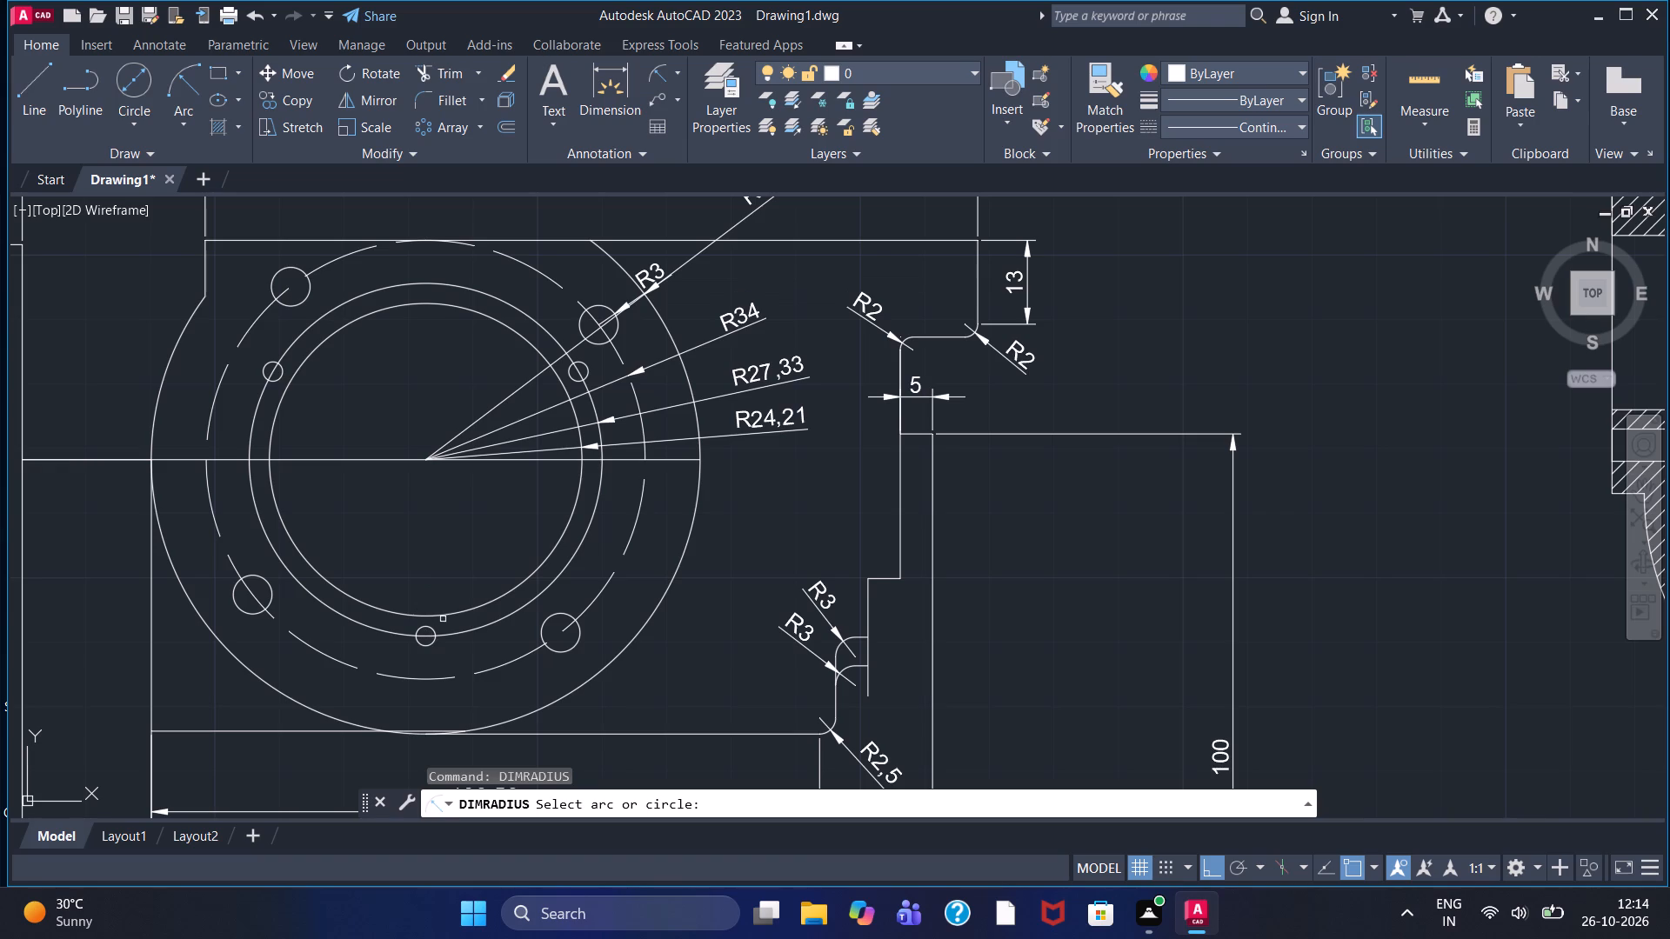
left_click(438, 634)
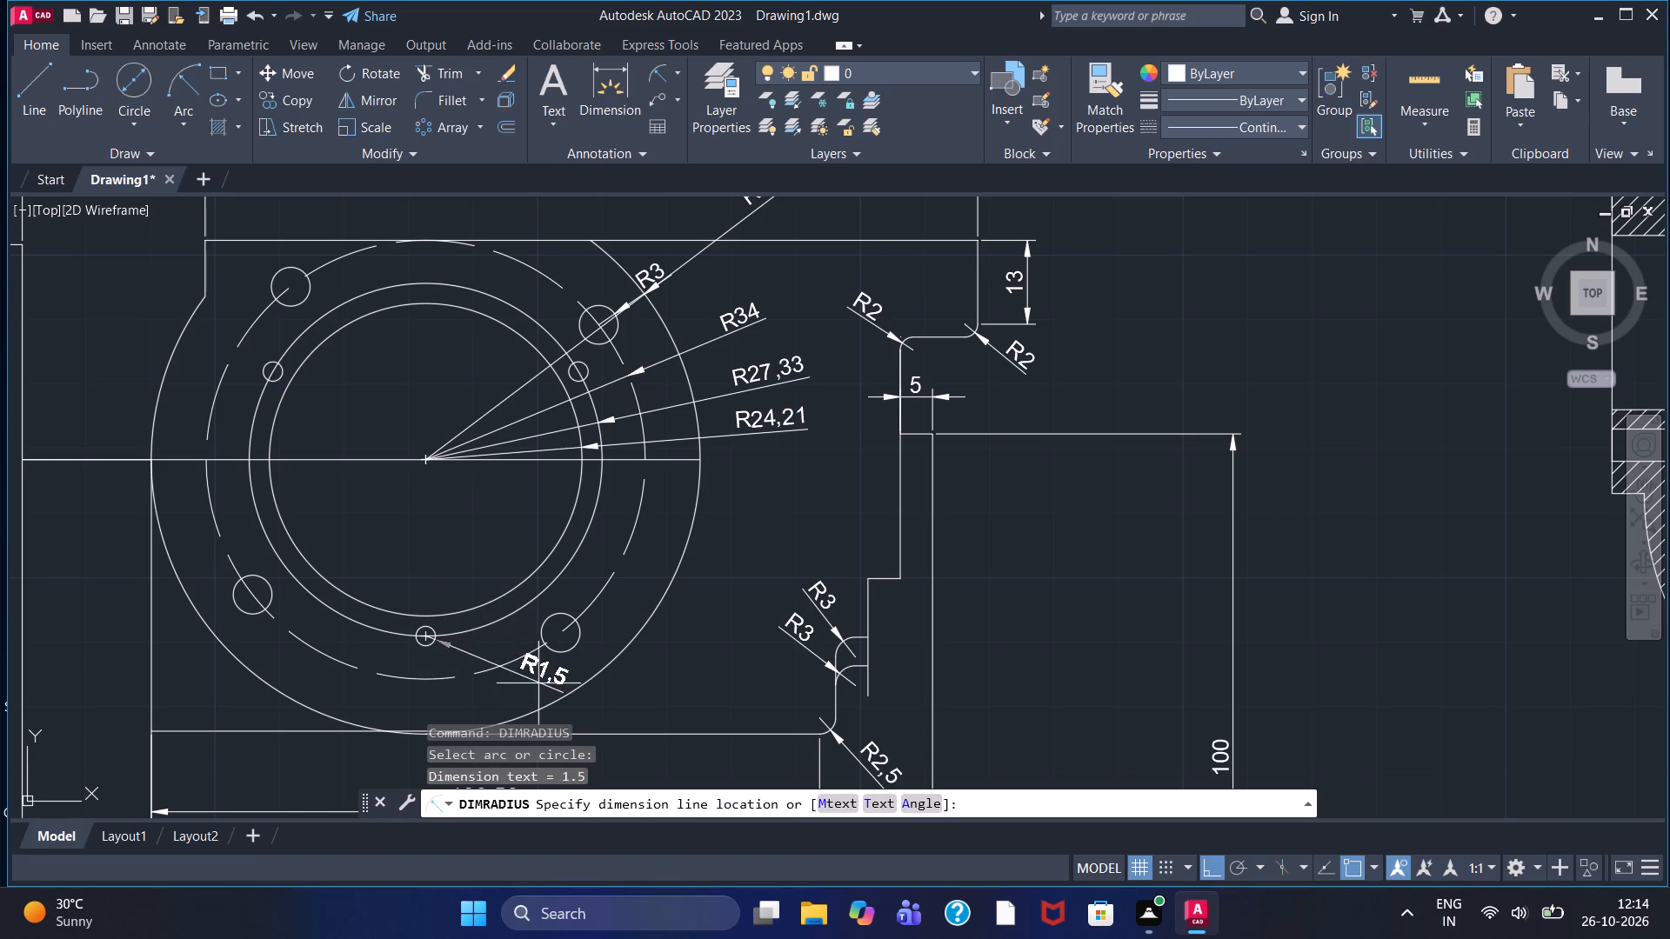
left_click(648, 723)
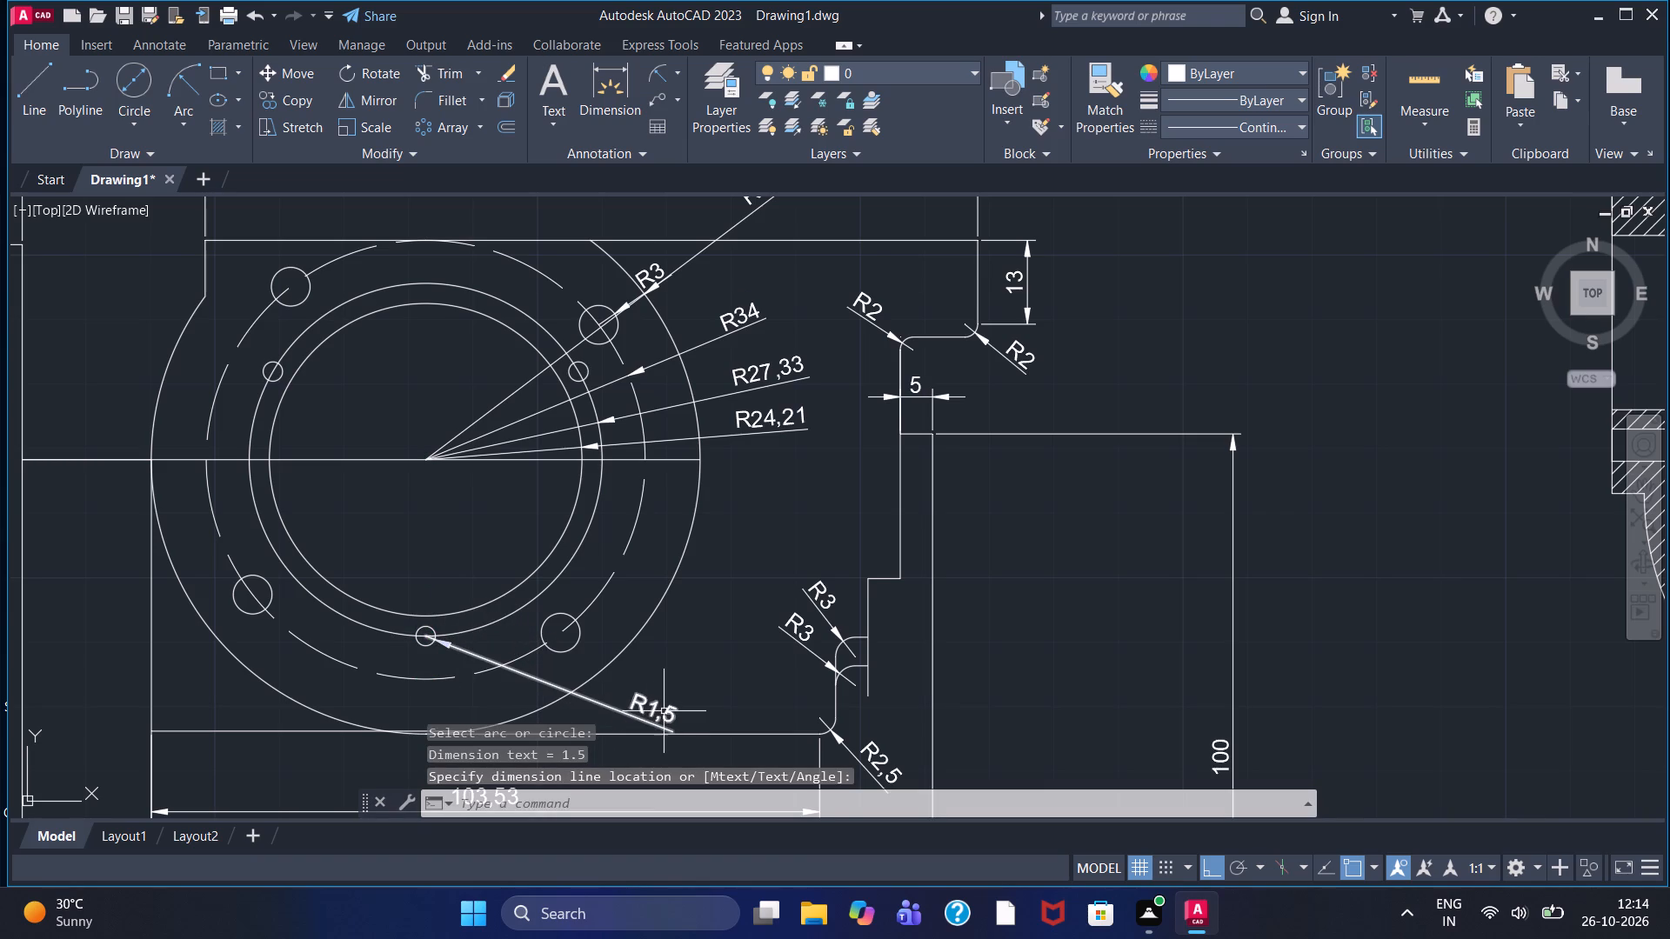
Add a vertical linear dimension to the short edge between the top line and the flange arc, placed on the flange plate side.
scroll(673, 709, "down", 1)
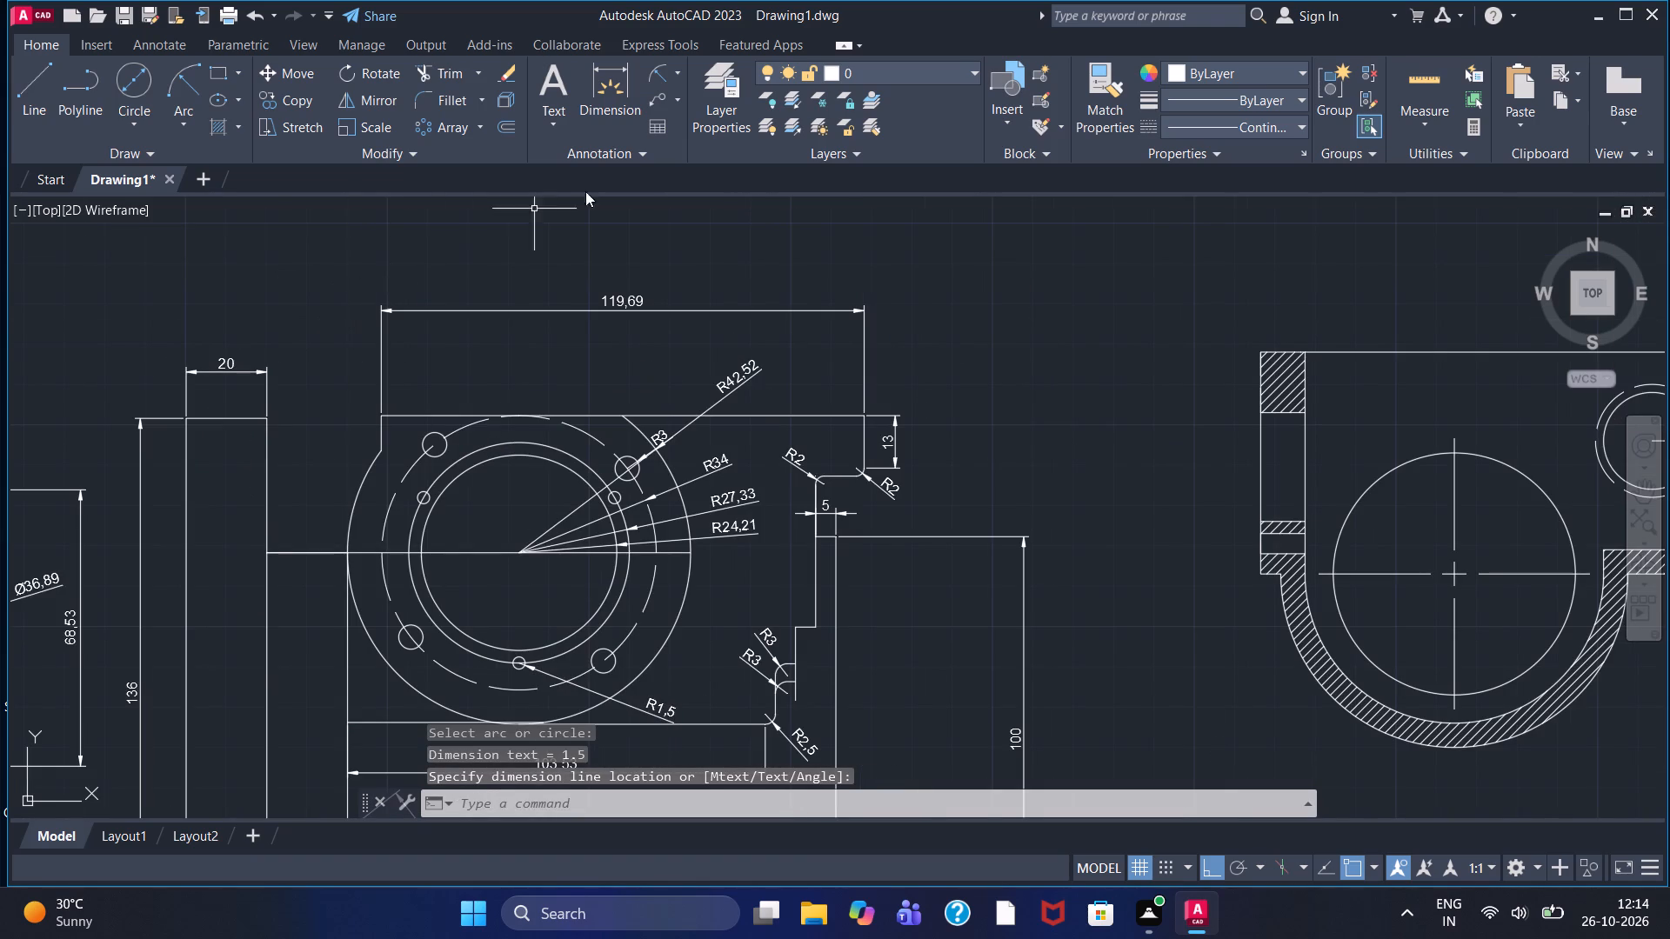
left_click(673, 70)
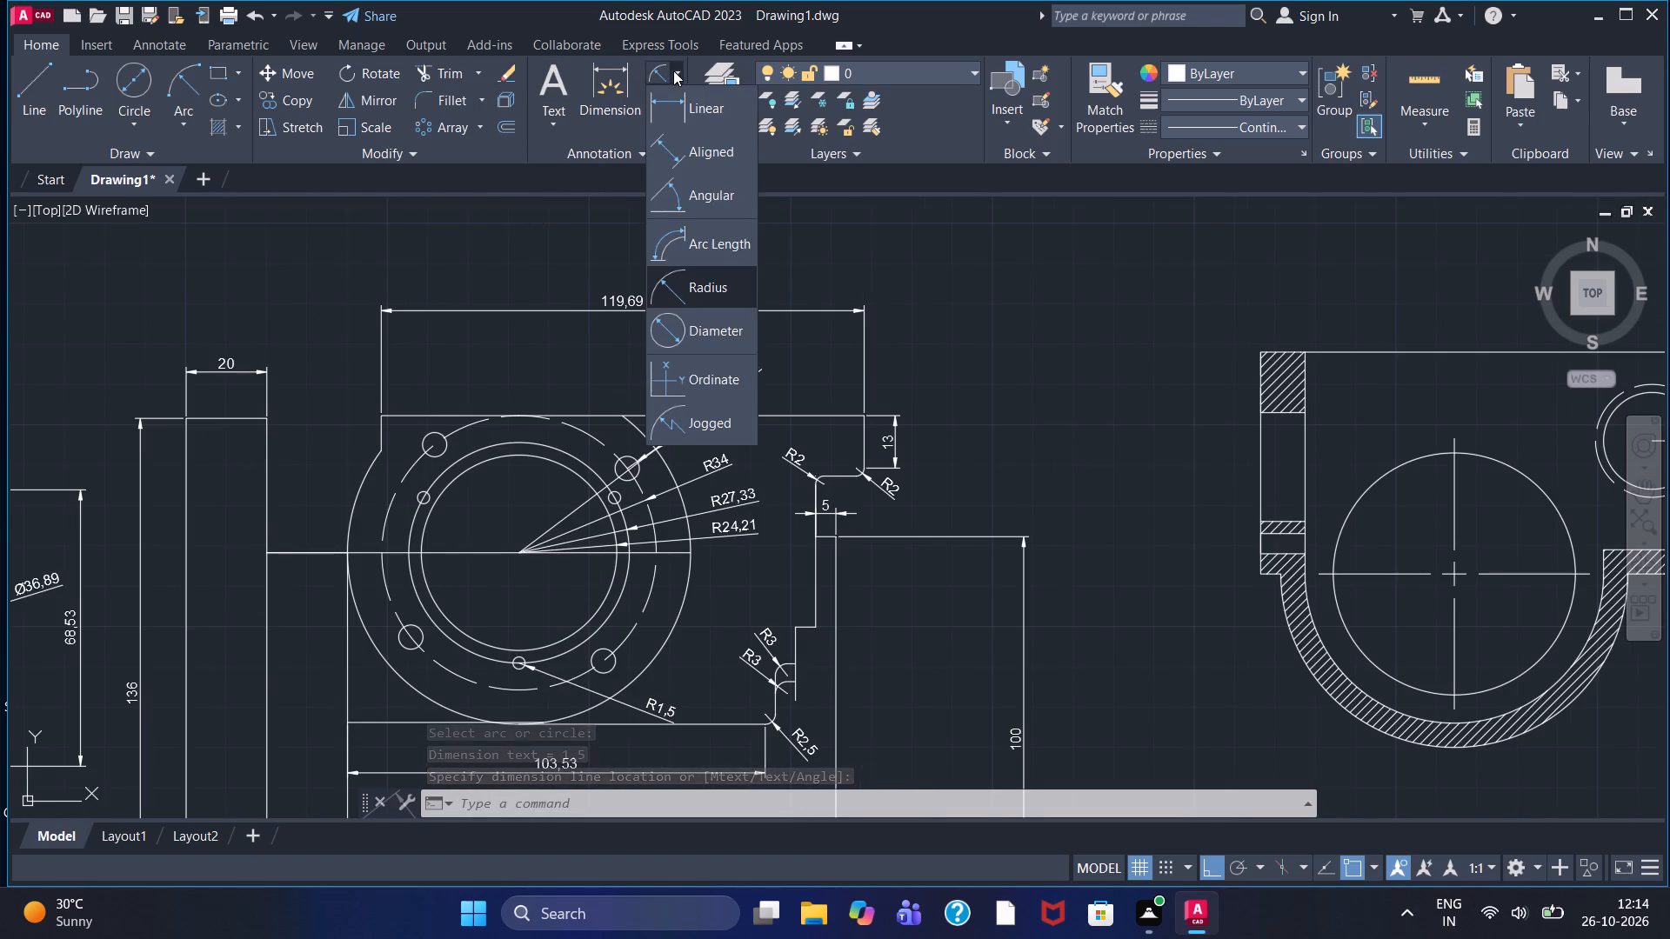
left_click(677, 101)
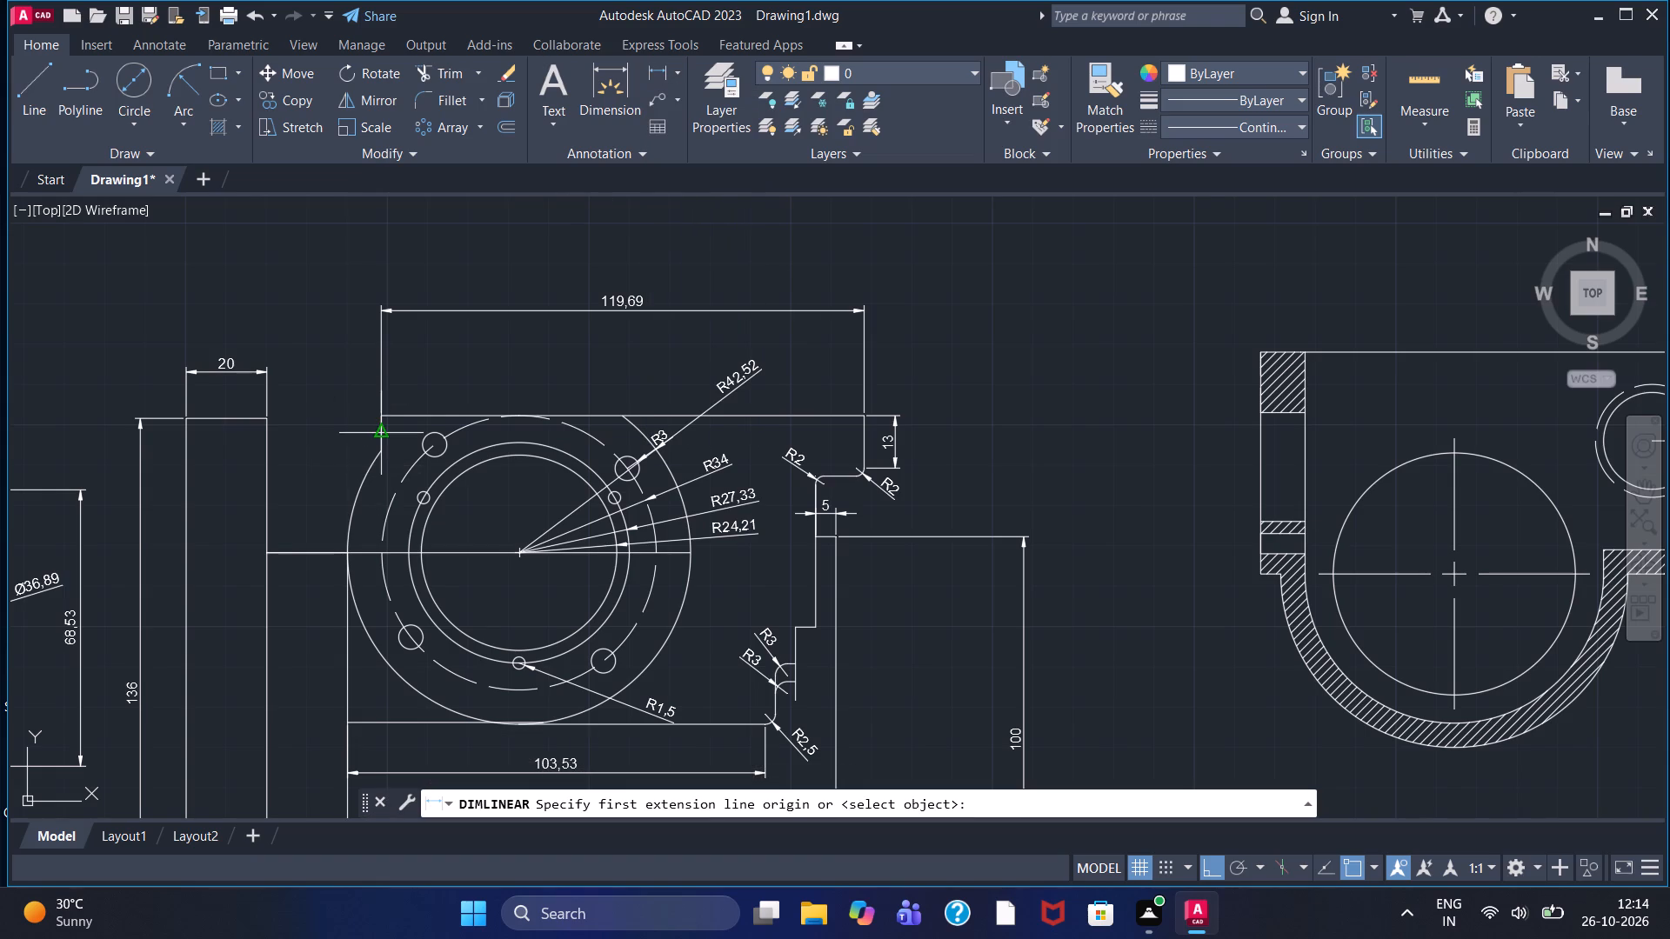
left_click(383, 419)
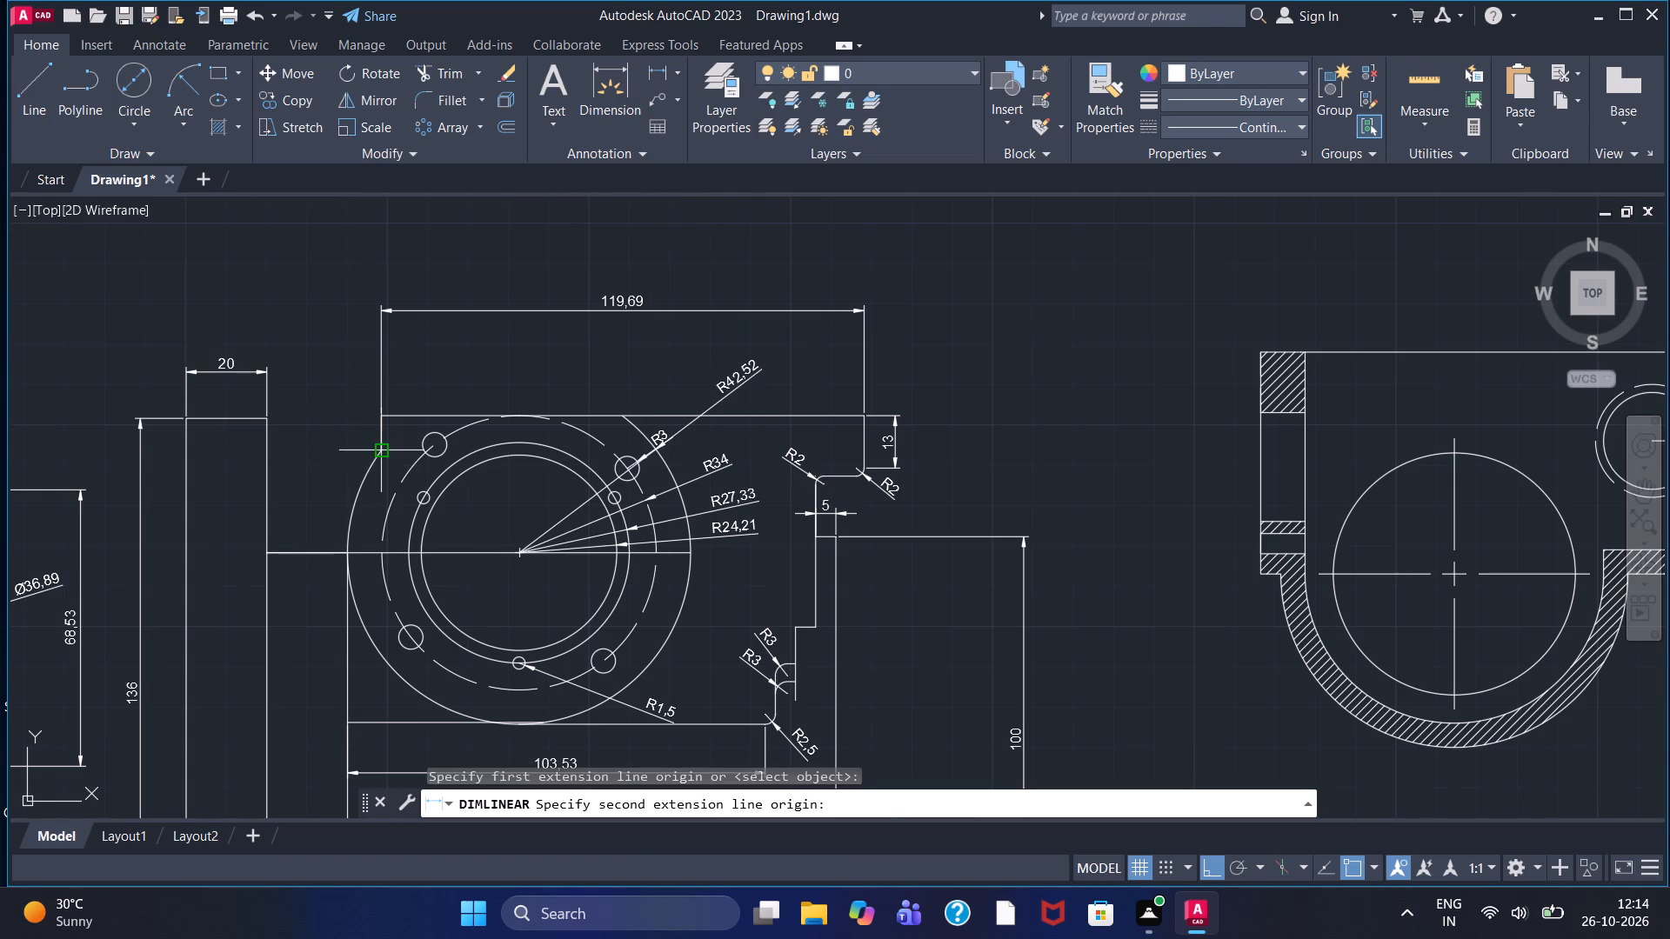
left_click(381, 450)
left_click(338, 436)
Add a horizontal linear dimension to the top of the thicker-hatched wall opposite the small circle in the hatched section view, placed above it.
scroll(425, 500, "down", 1)
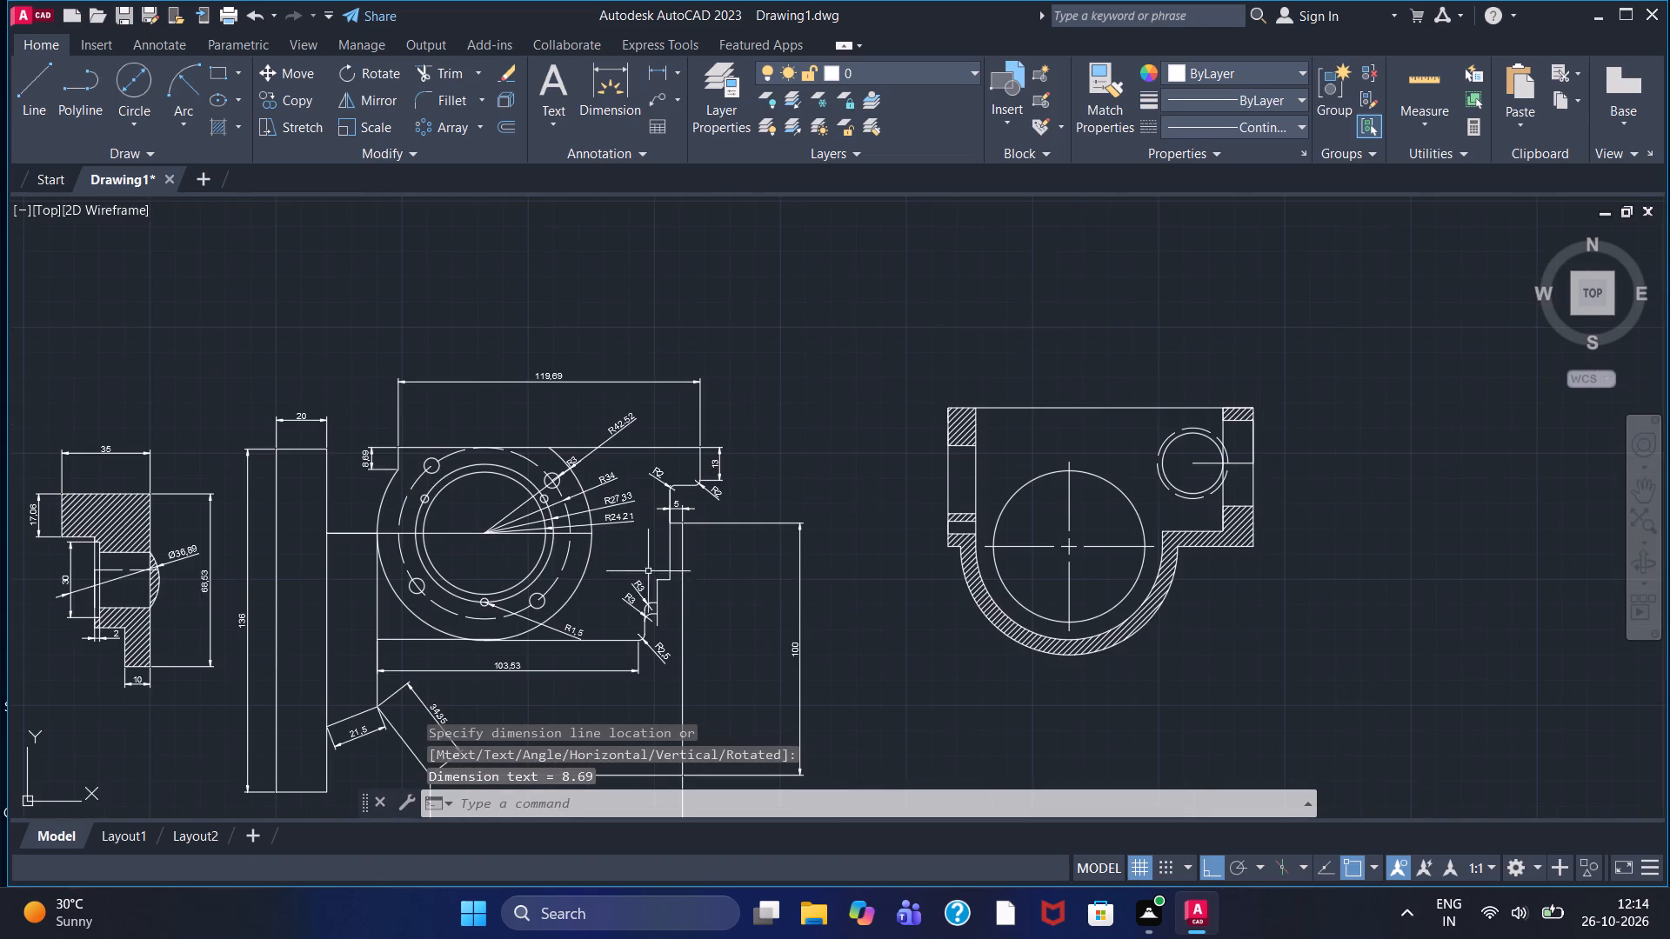
middle_click_drag(860, 616, 582, 439)
middle_click_drag(584, 416, 573, 547)
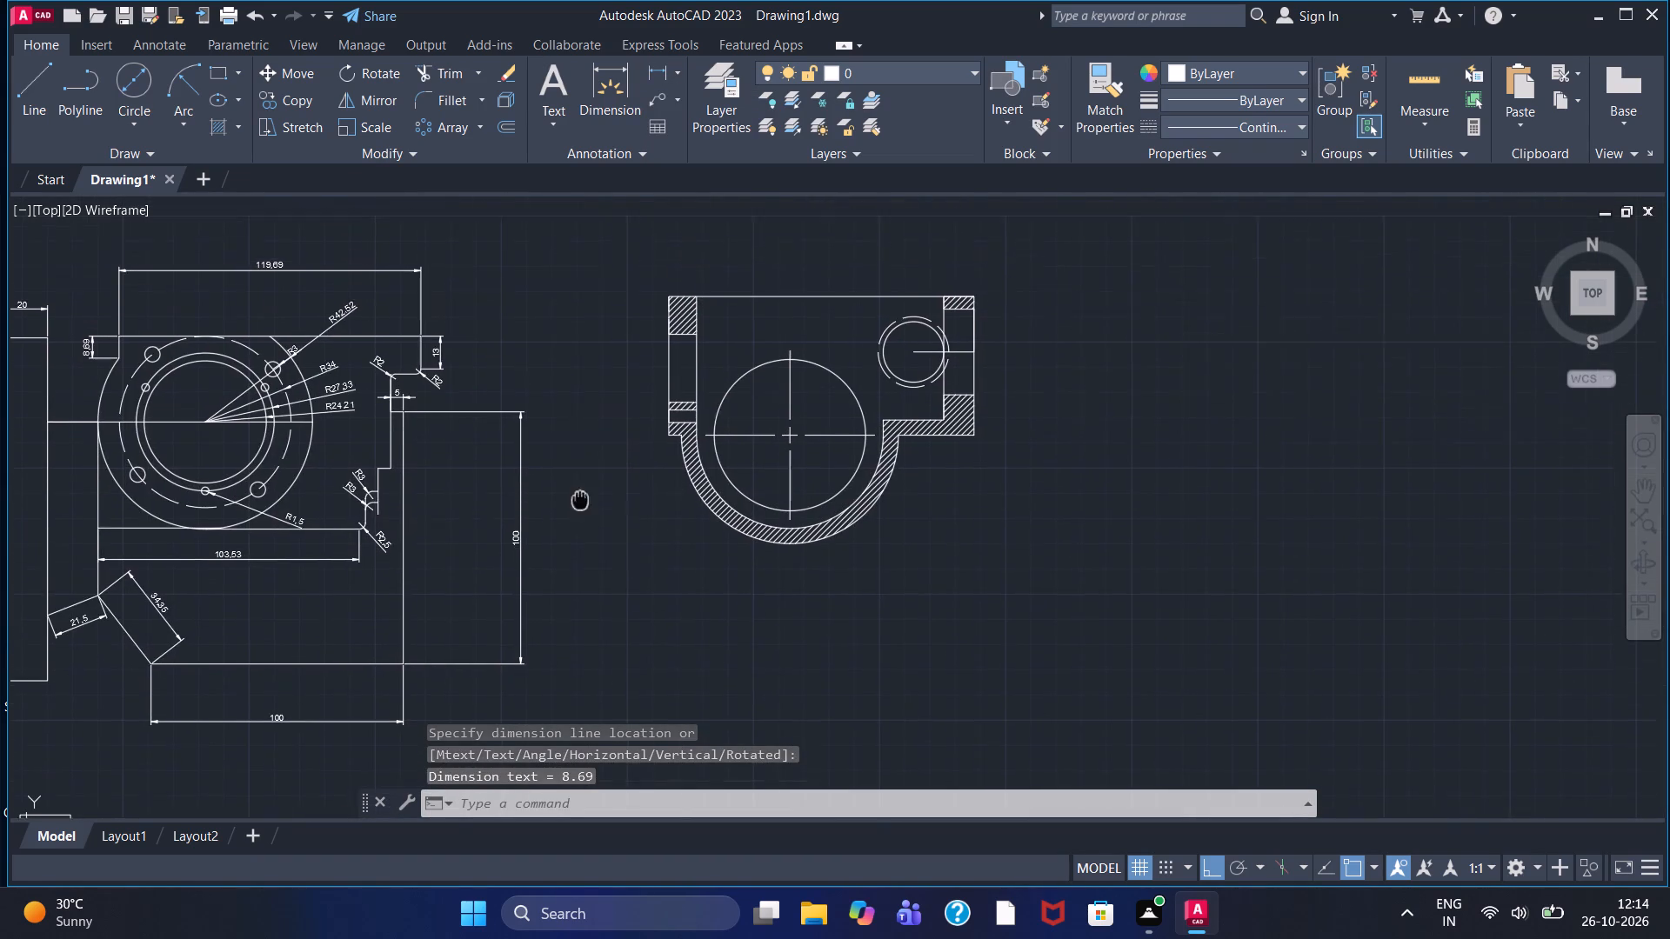
middle_click_drag(573, 547, 570, 592)
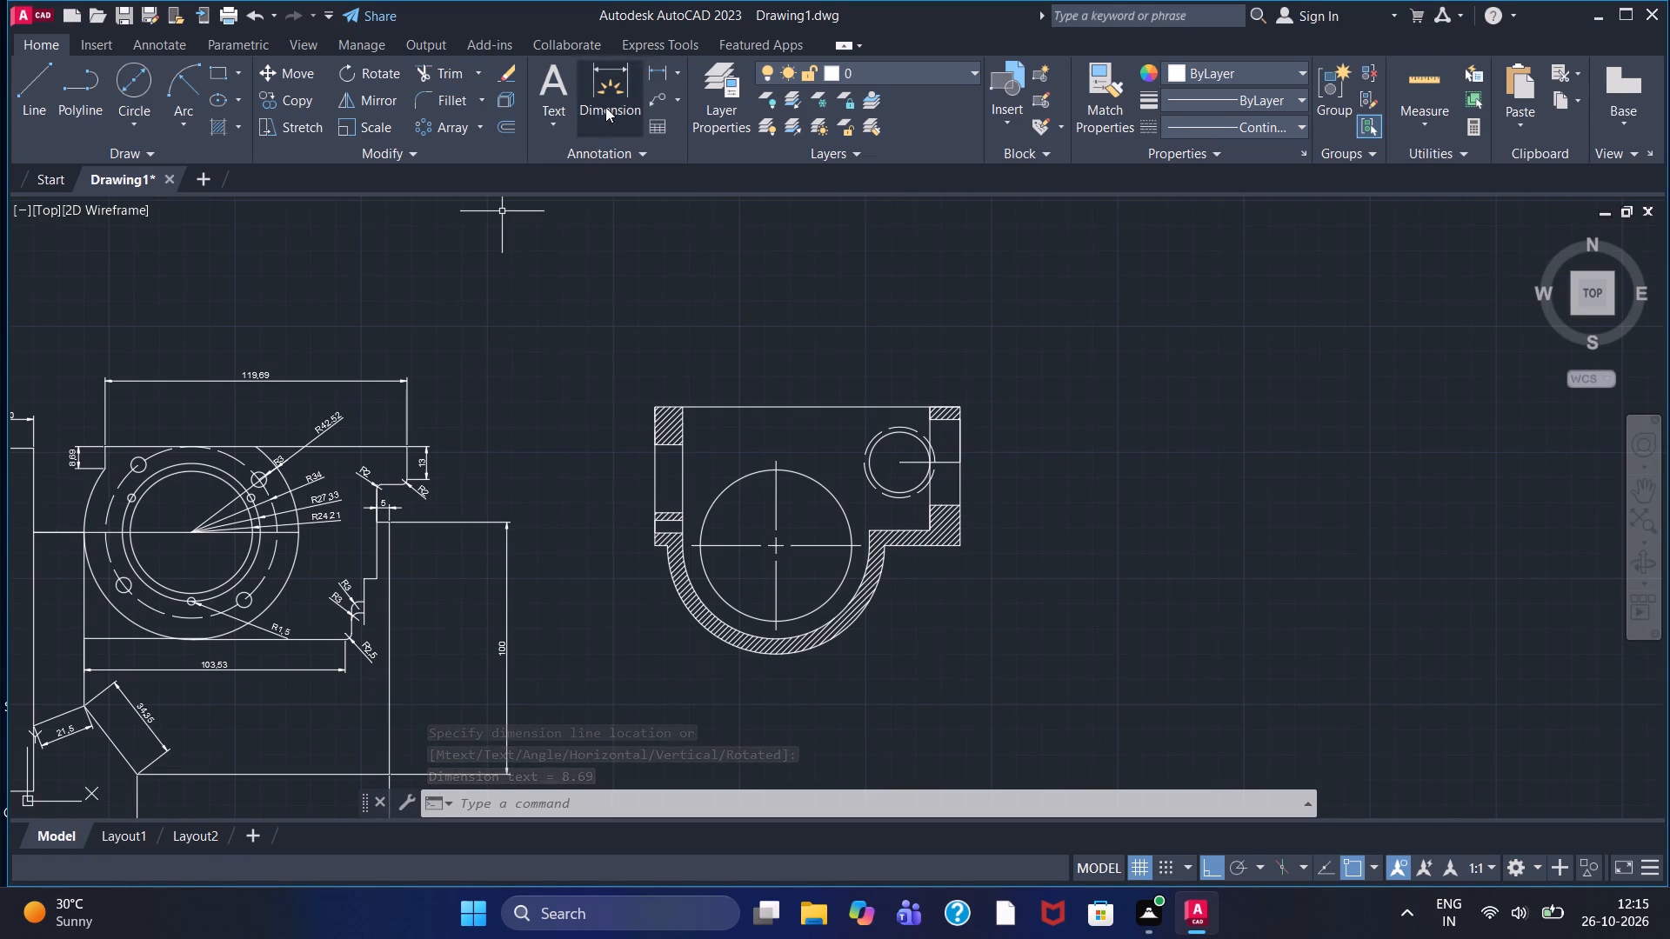
left_click(657, 66)
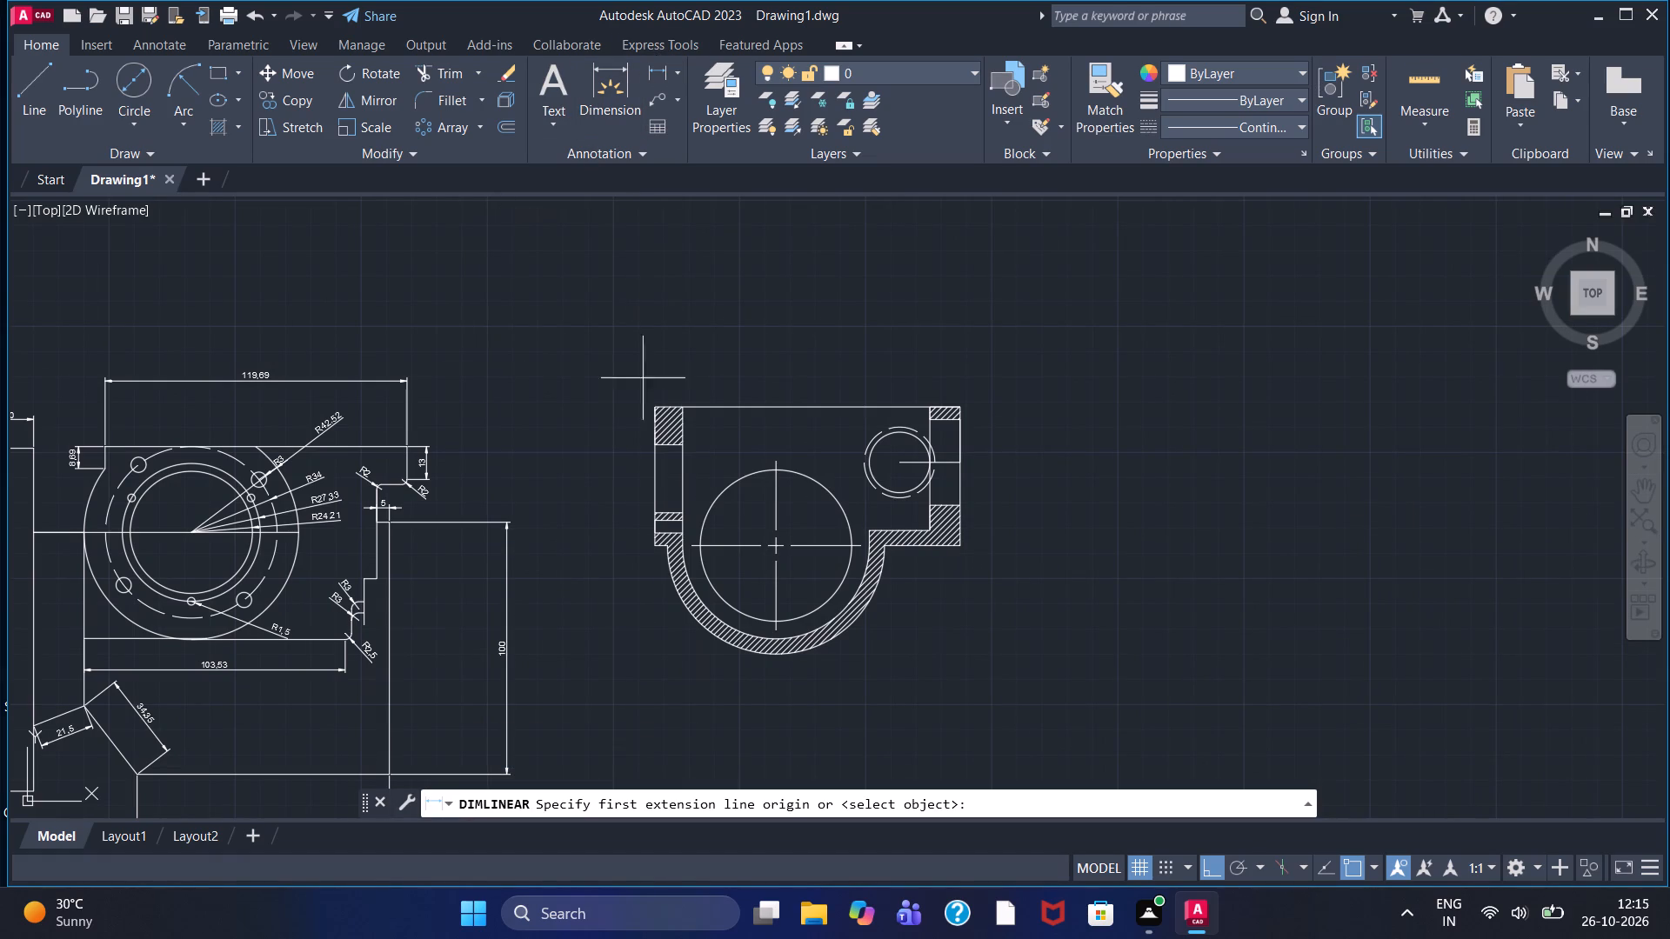
left_click(654, 413)
left_click(684, 413)
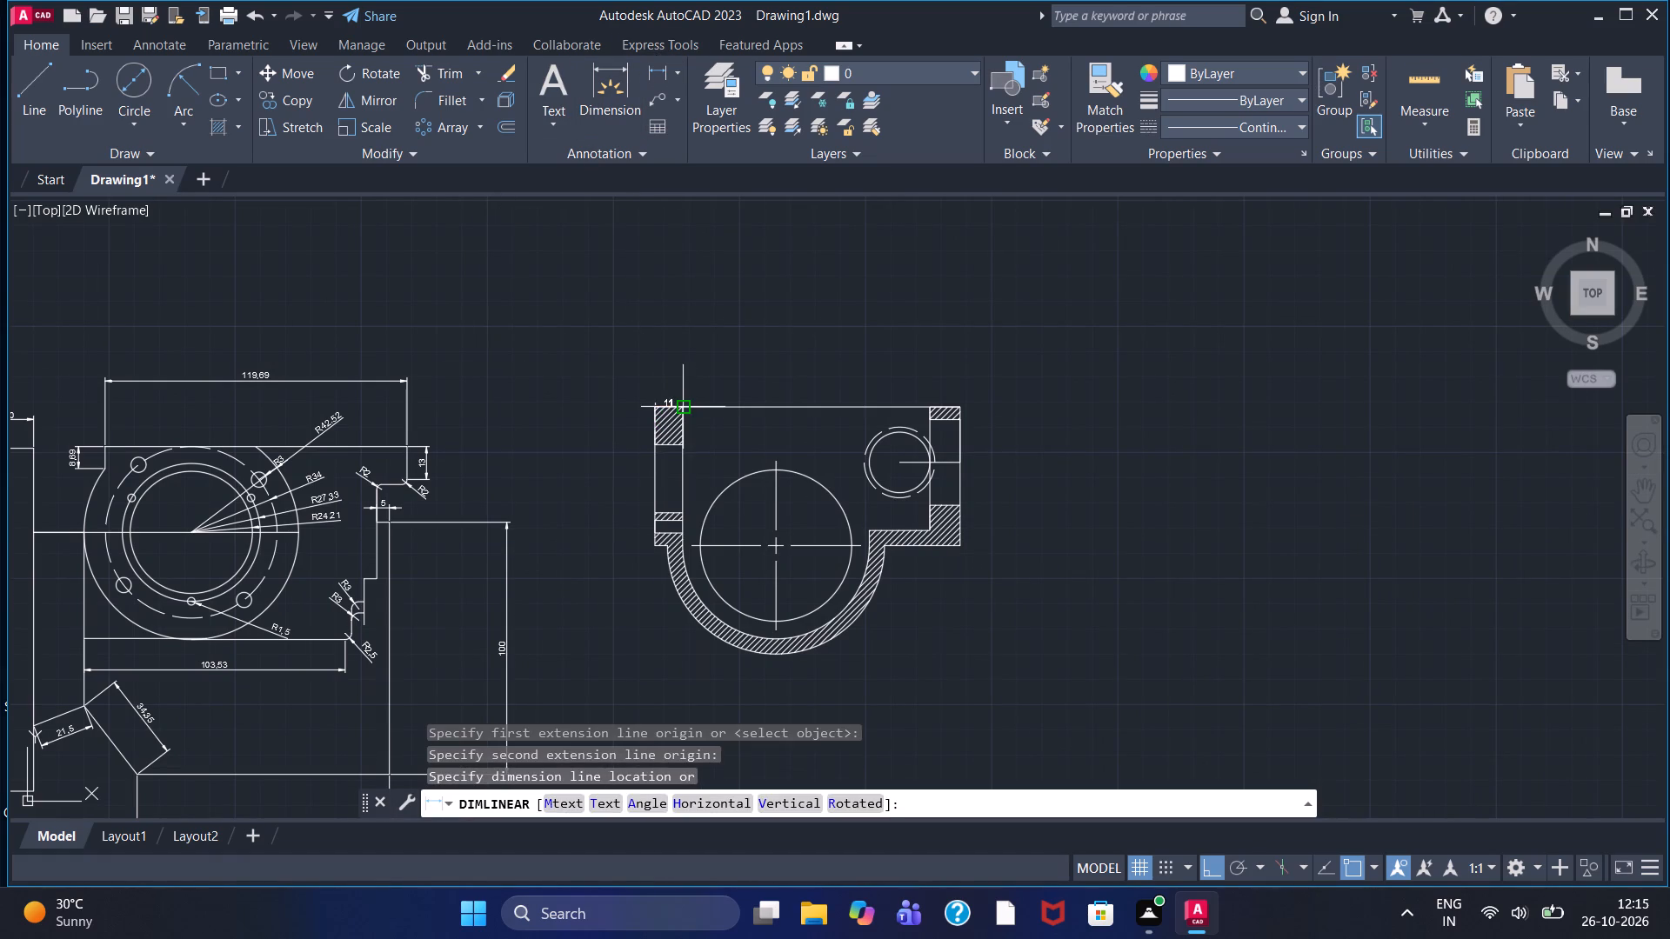
left_click(667, 370)
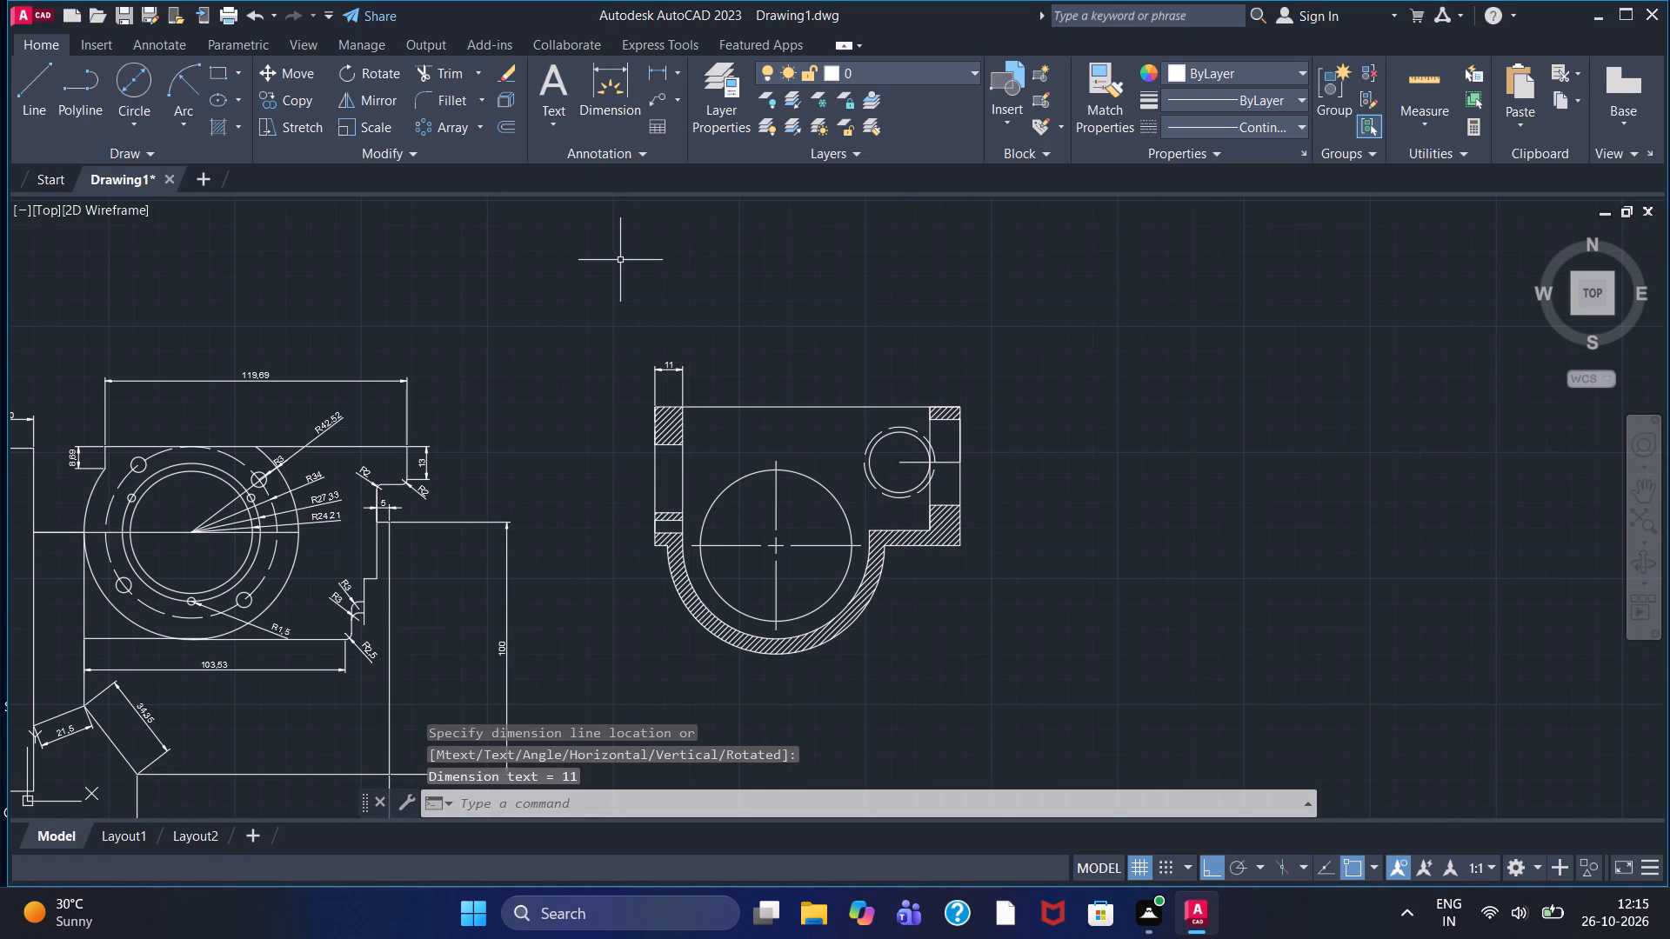
Add a horizontal linear dimension across the section view's top opening between the two hatched walls, placed above in line with the wall-width dimension.
scroll(654, 469, "up", 2)
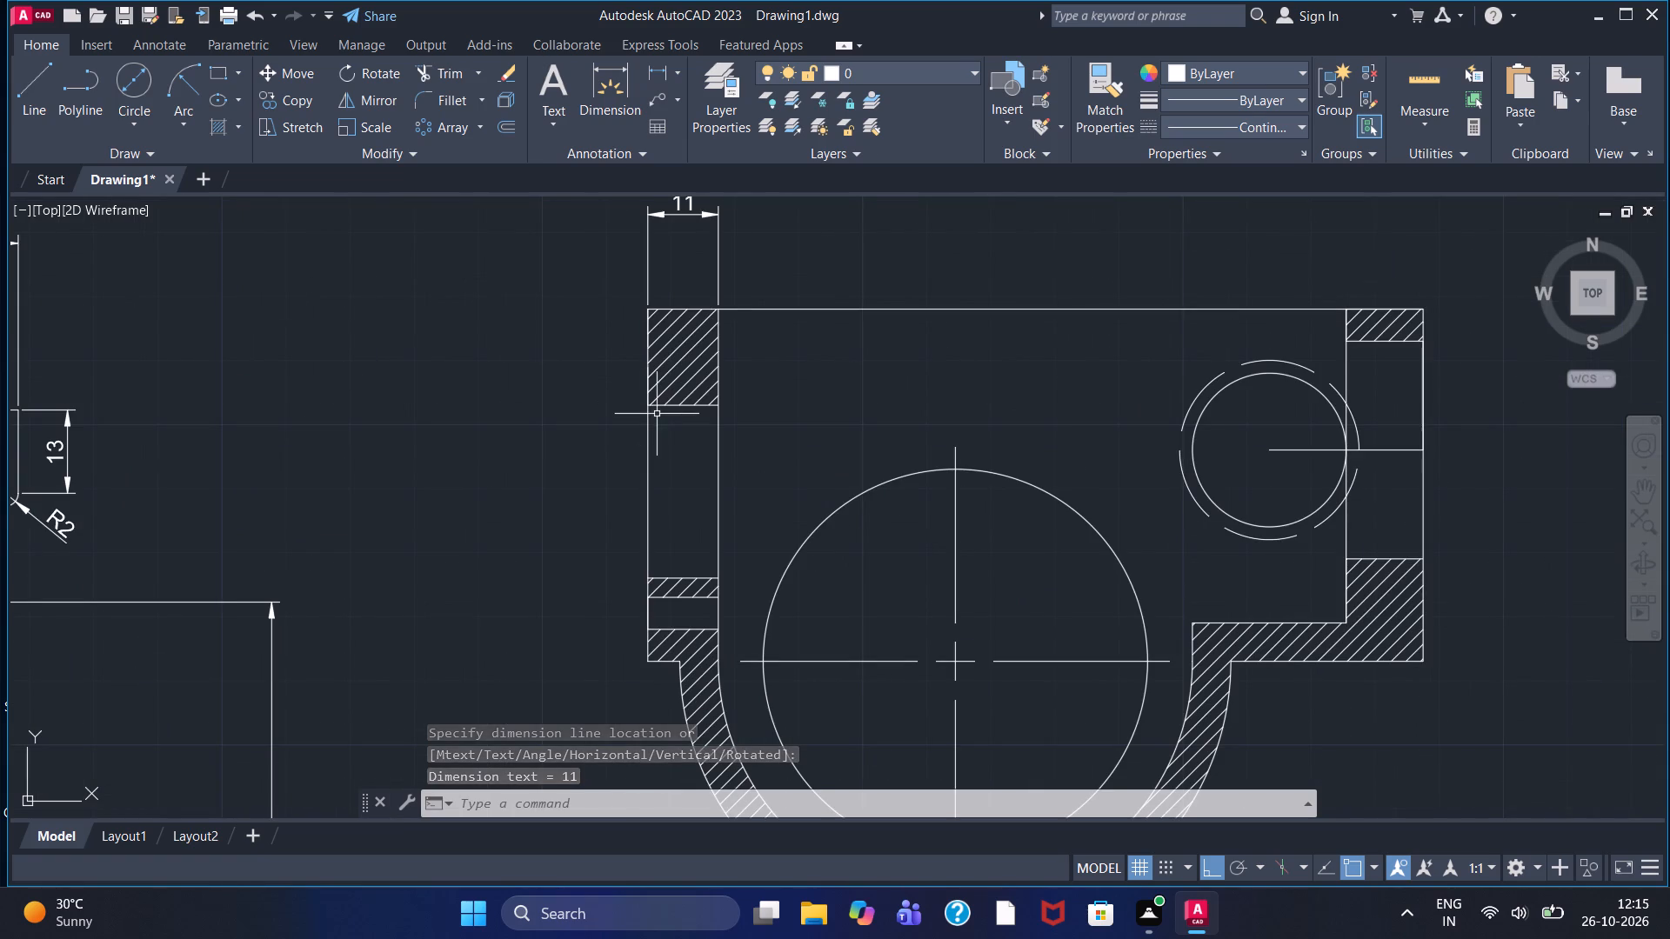
scroll(697, 293, "down", 1)
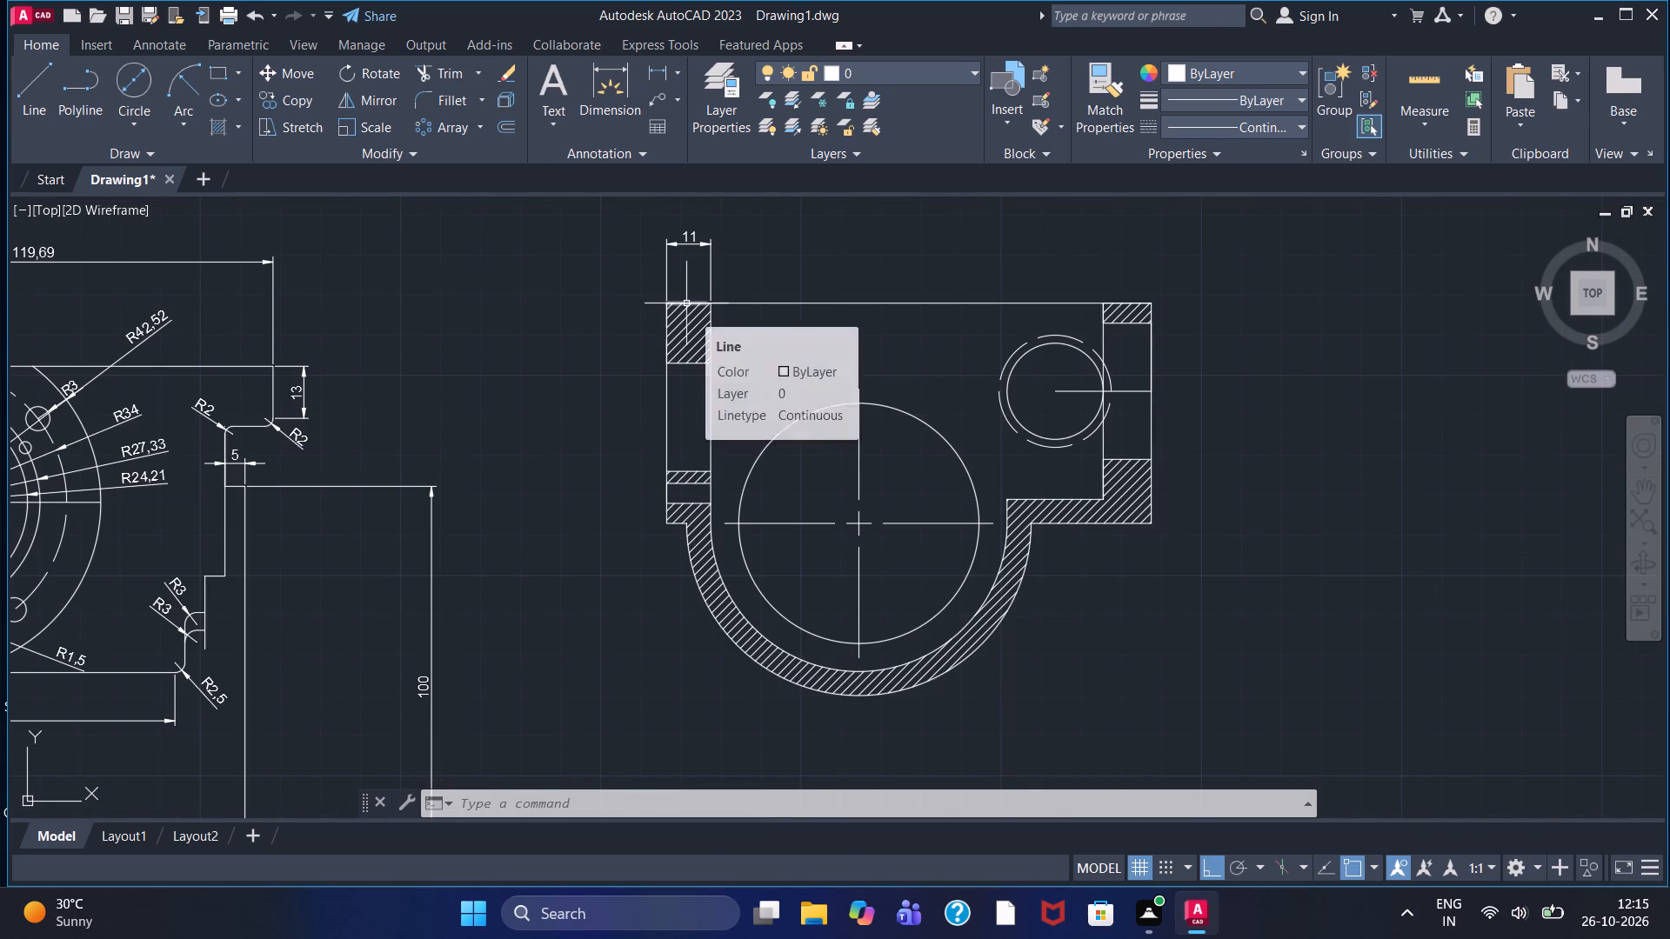
left_click(652, 70)
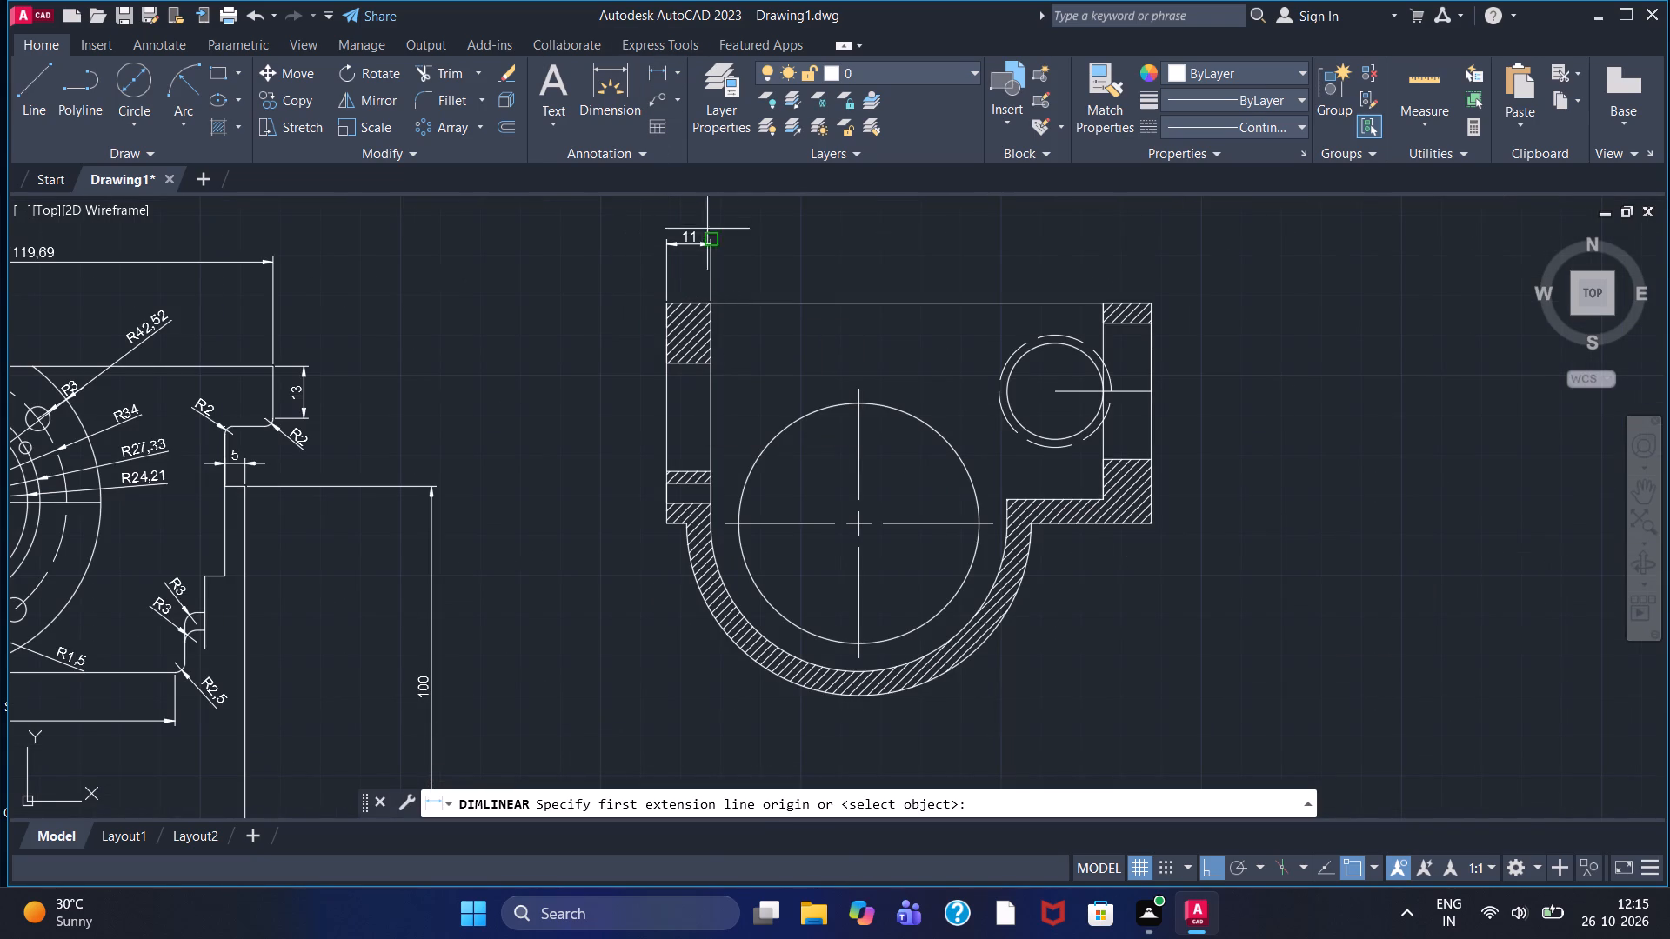
left_click(711, 304)
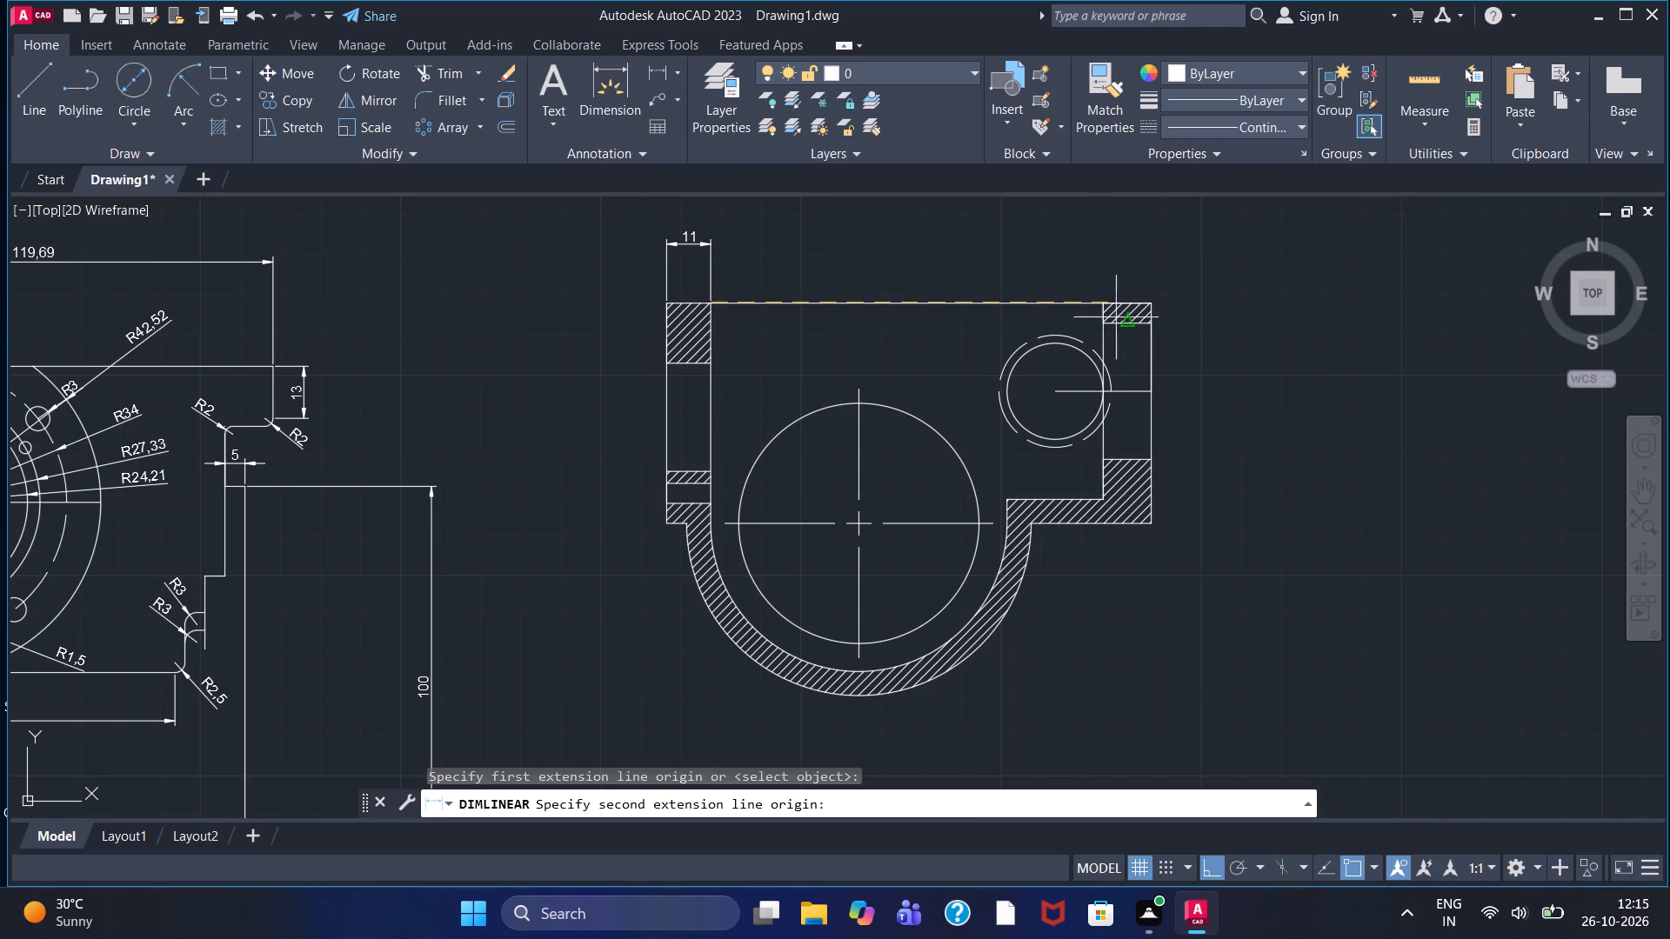
left_click(1106, 297)
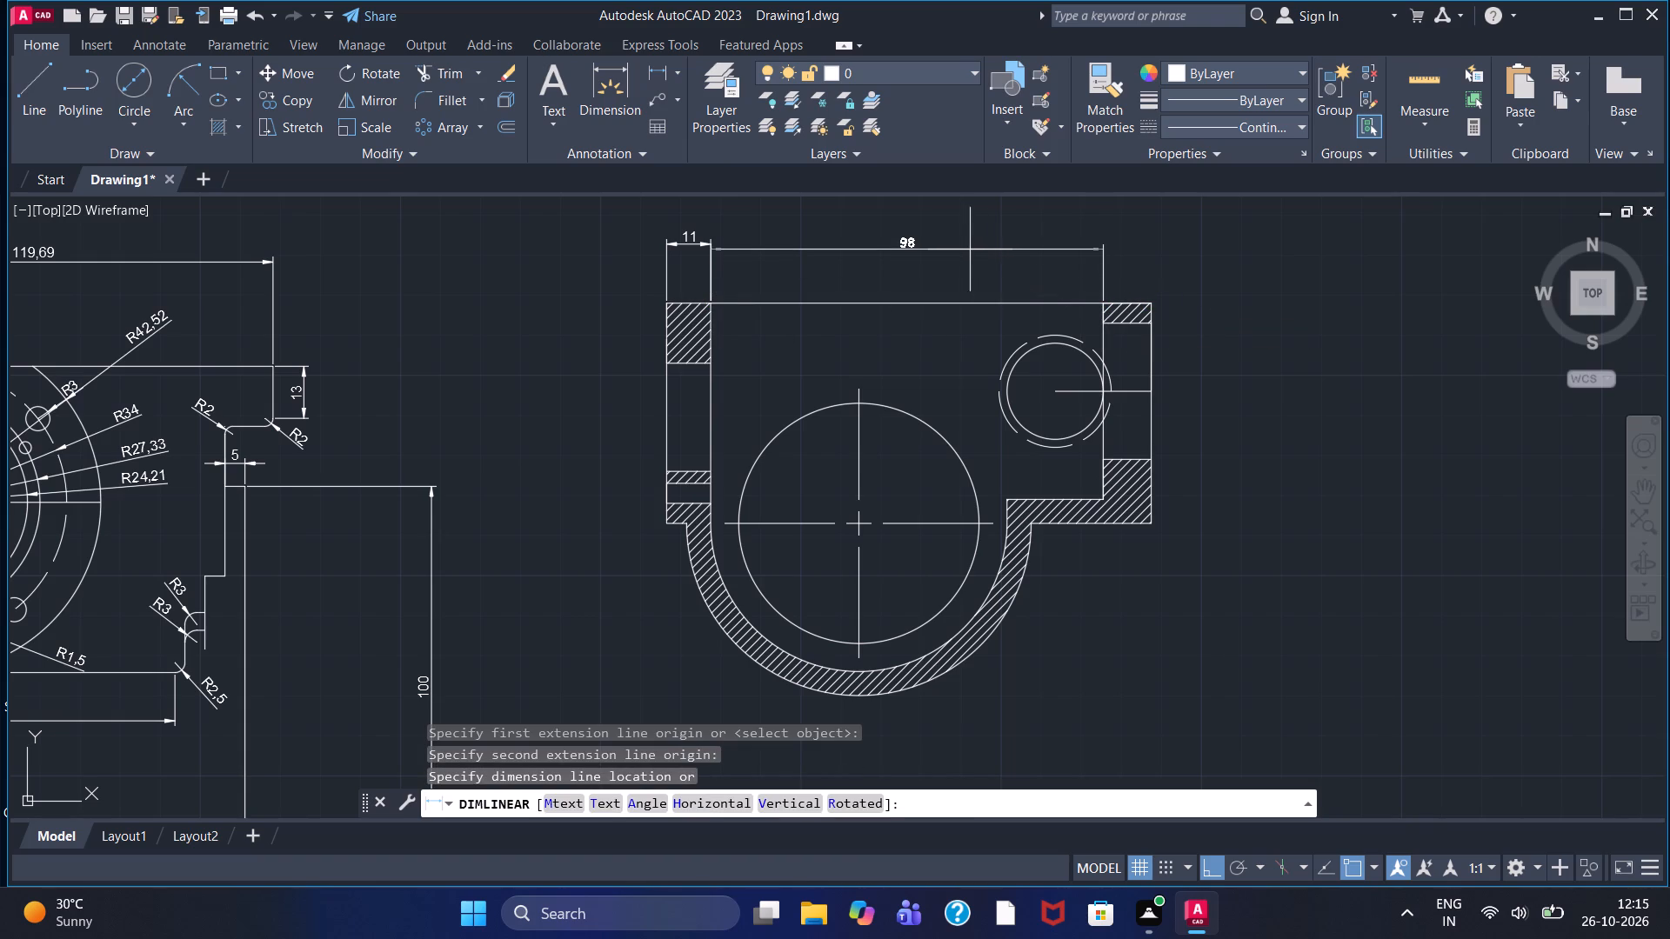
left_click(959, 244)
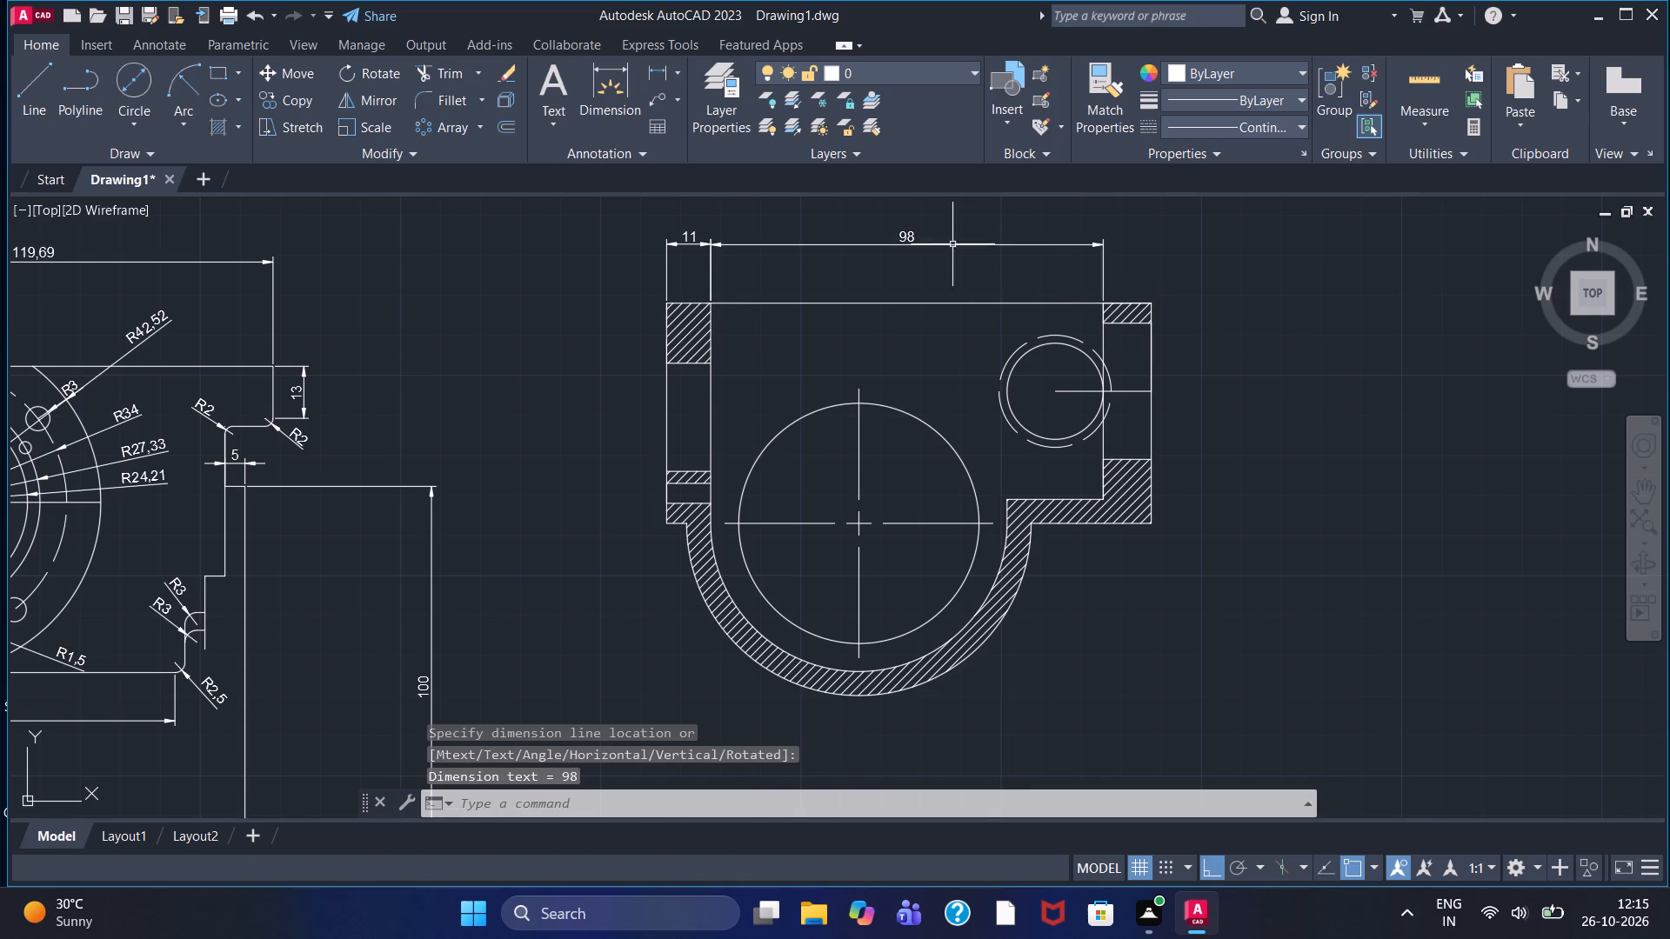
middle_click_drag(975, 276, 608, 271)
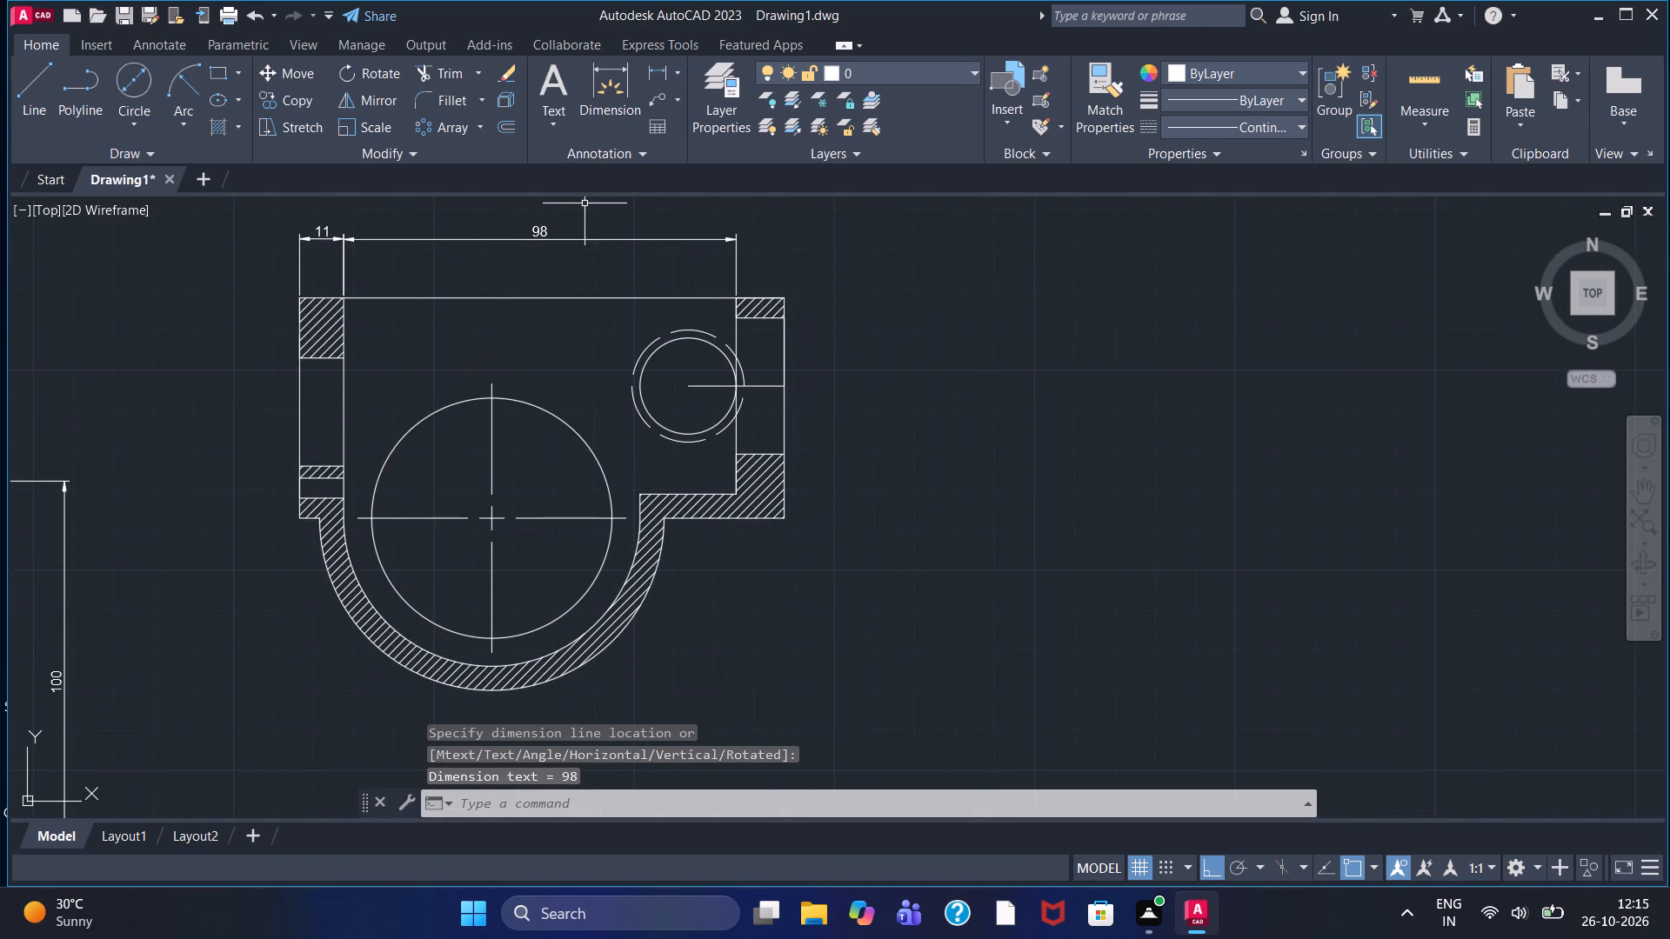
Add a horizontal linear dimension to the top of the hatched wall beside the small circle, placed above in line with the opening dimension.
left_click(649, 79)
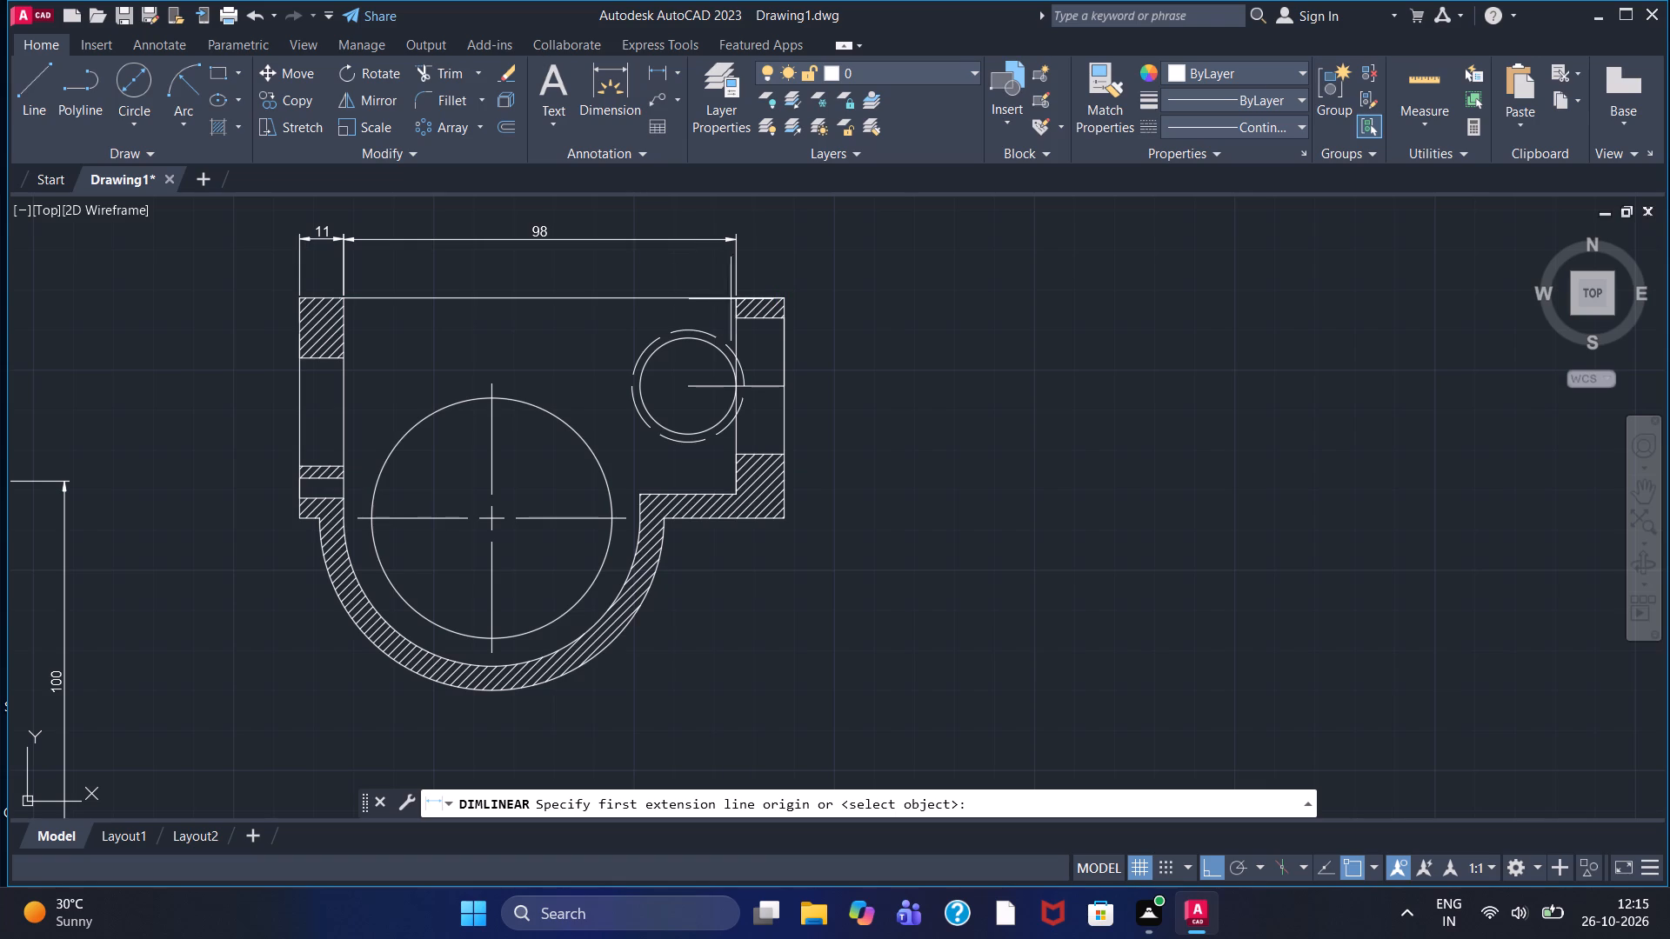
left_click_drag(737, 300, 747, 300)
left_click(785, 296)
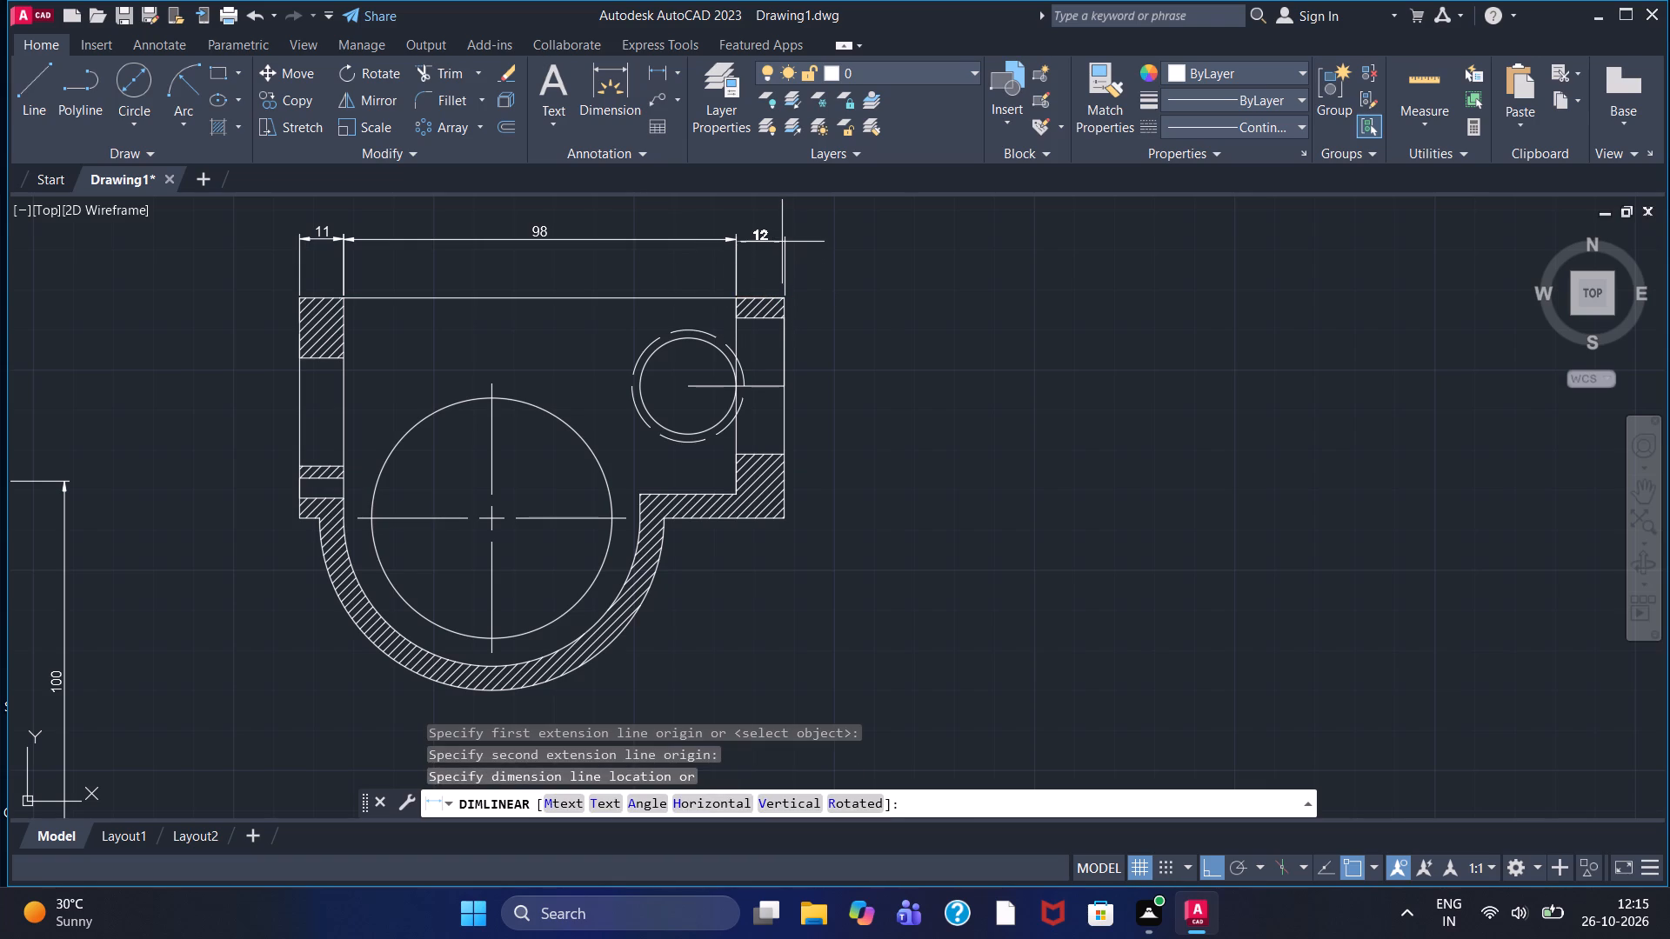
left_click(782, 240)
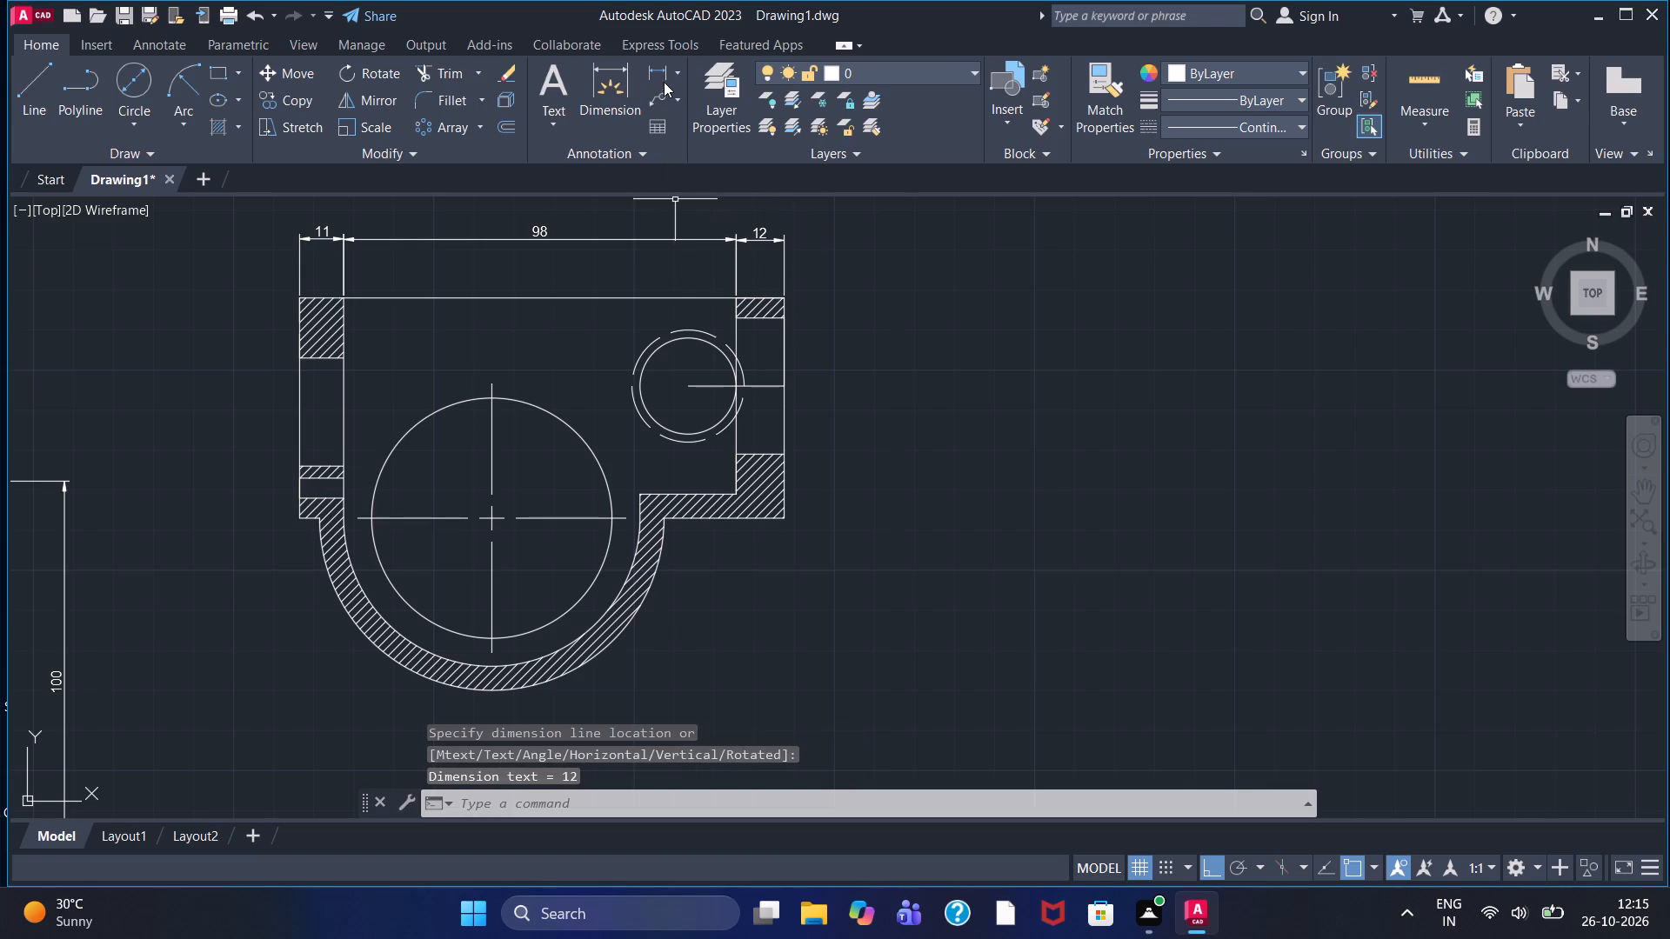
Add a vertical linear dimension to the full outer height of the wall beside the small circle, placed well outside the section view.
left_click(666, 73)
left_click(785, 296)
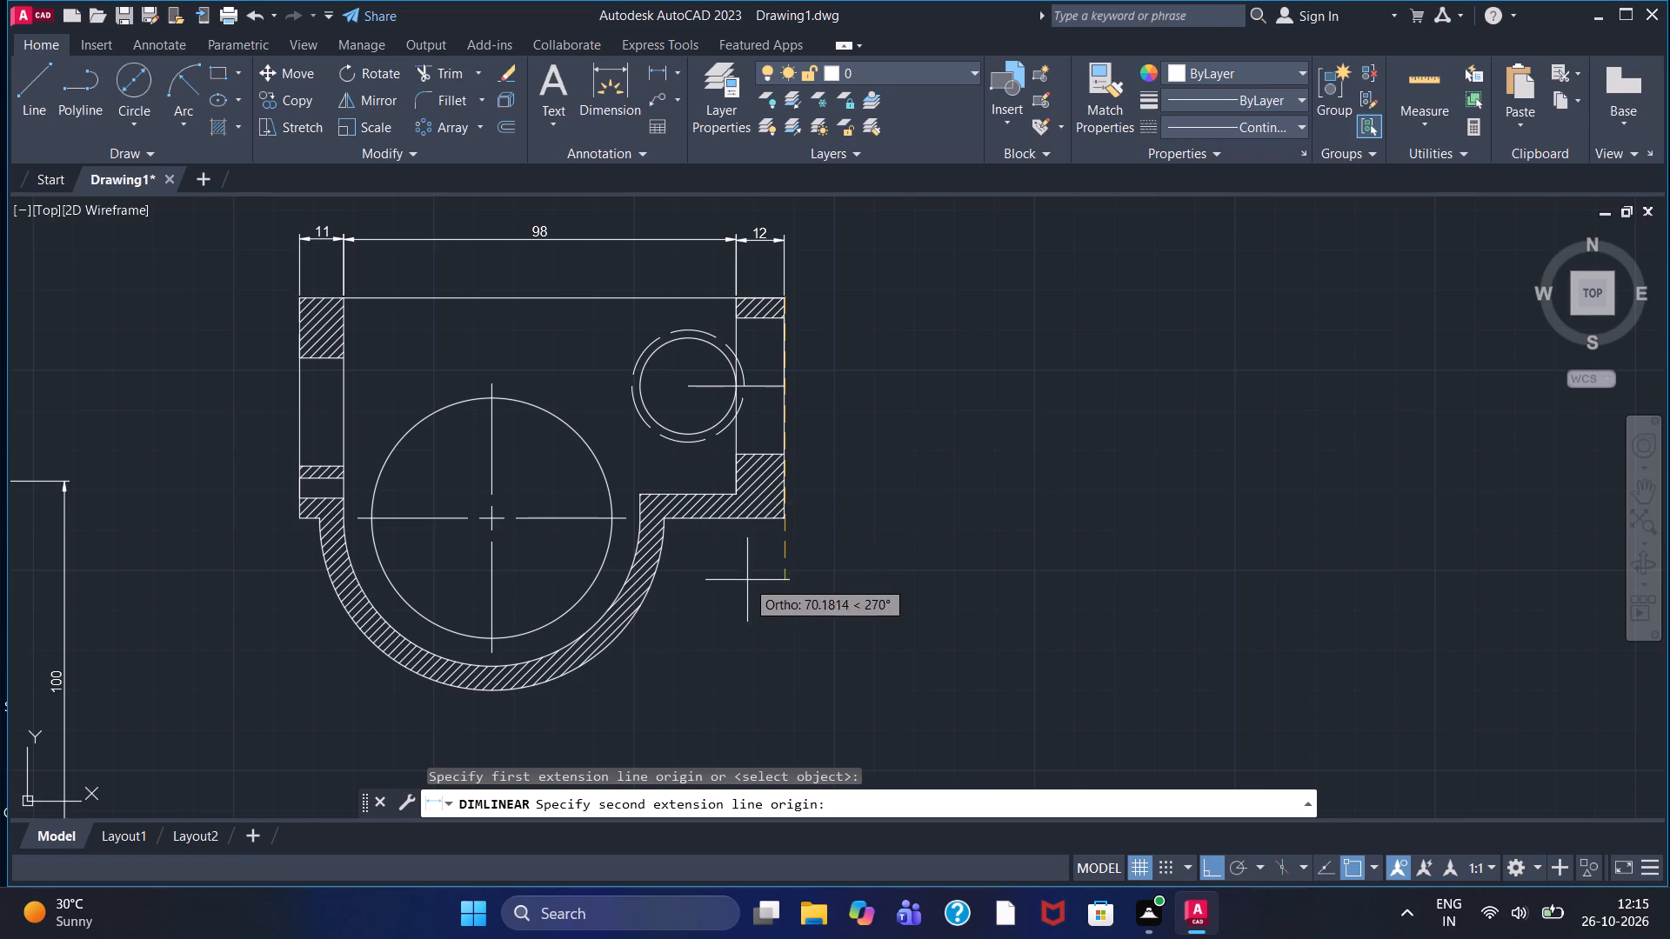
left_click(787, 514)
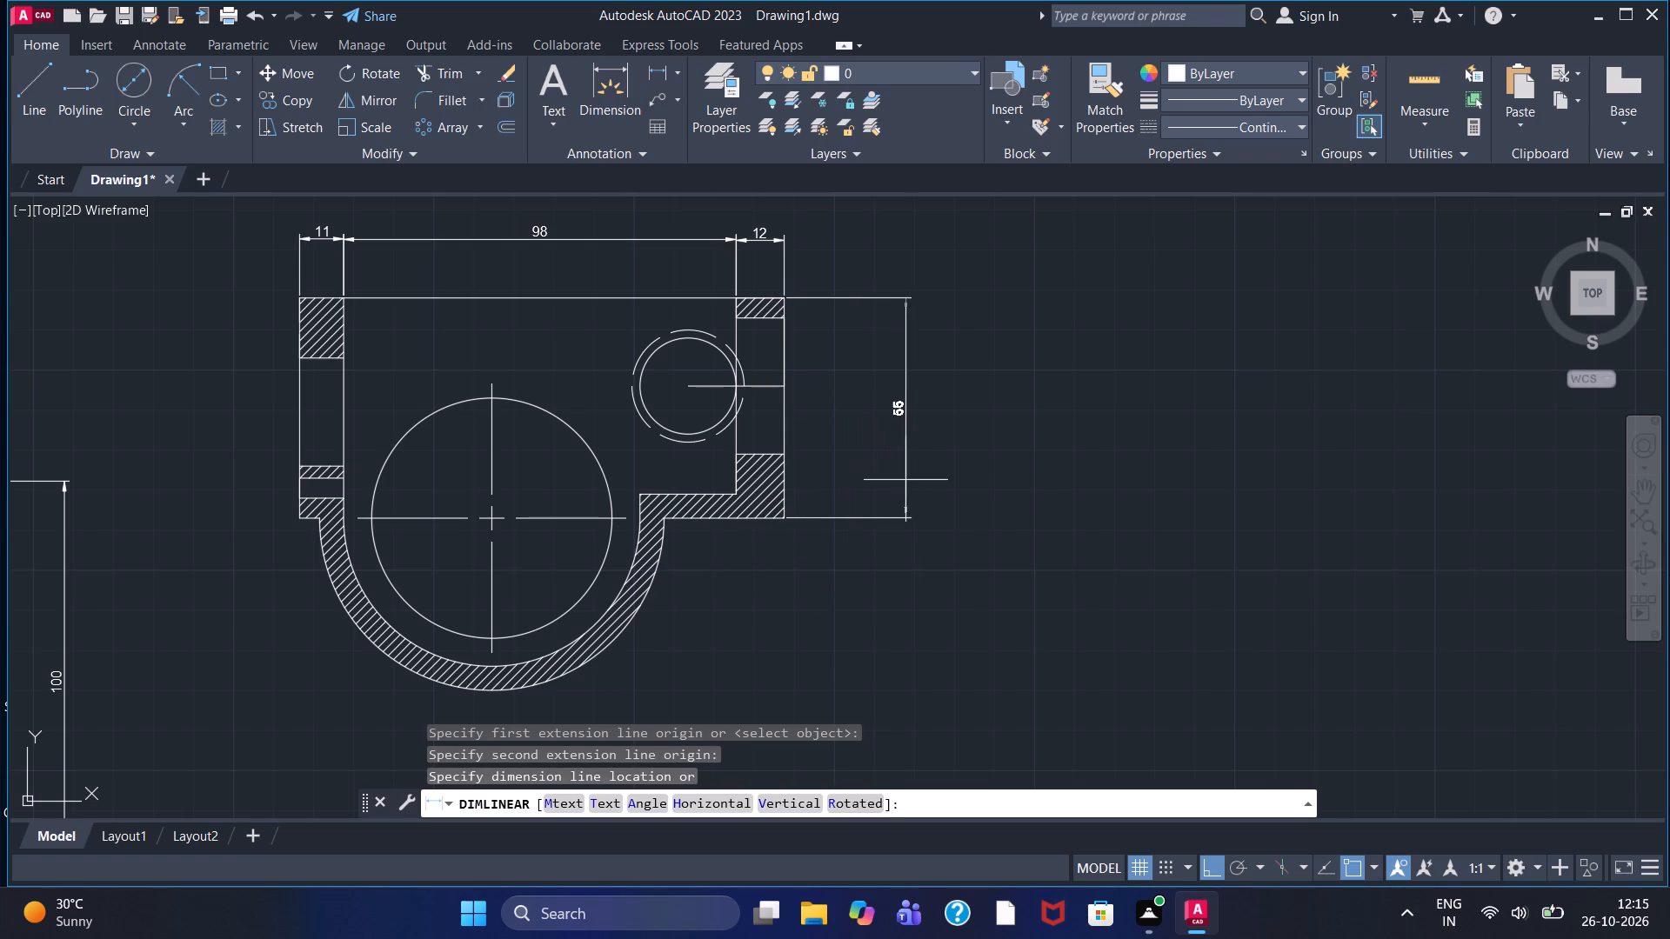
left_click(909, 479)
Add vertical linear dimensions to the upper and lower hatched blocks of the wall beside the small circle, placed inside the overall height dimension.
left_click(658, 70)
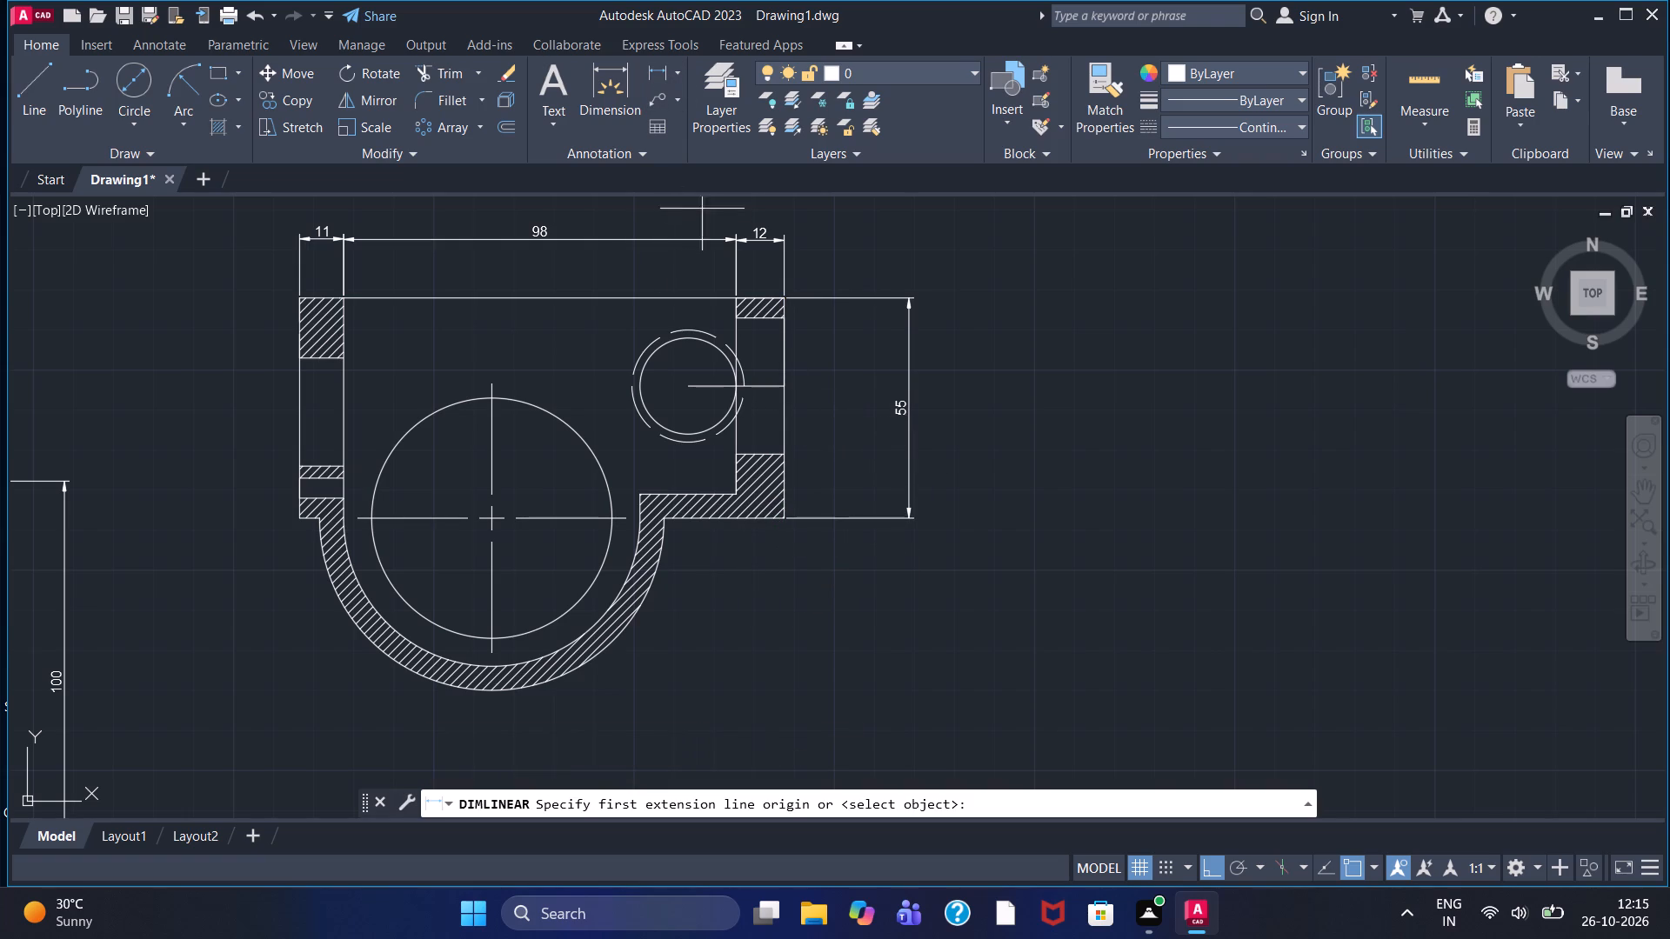
left_click(789, 298)
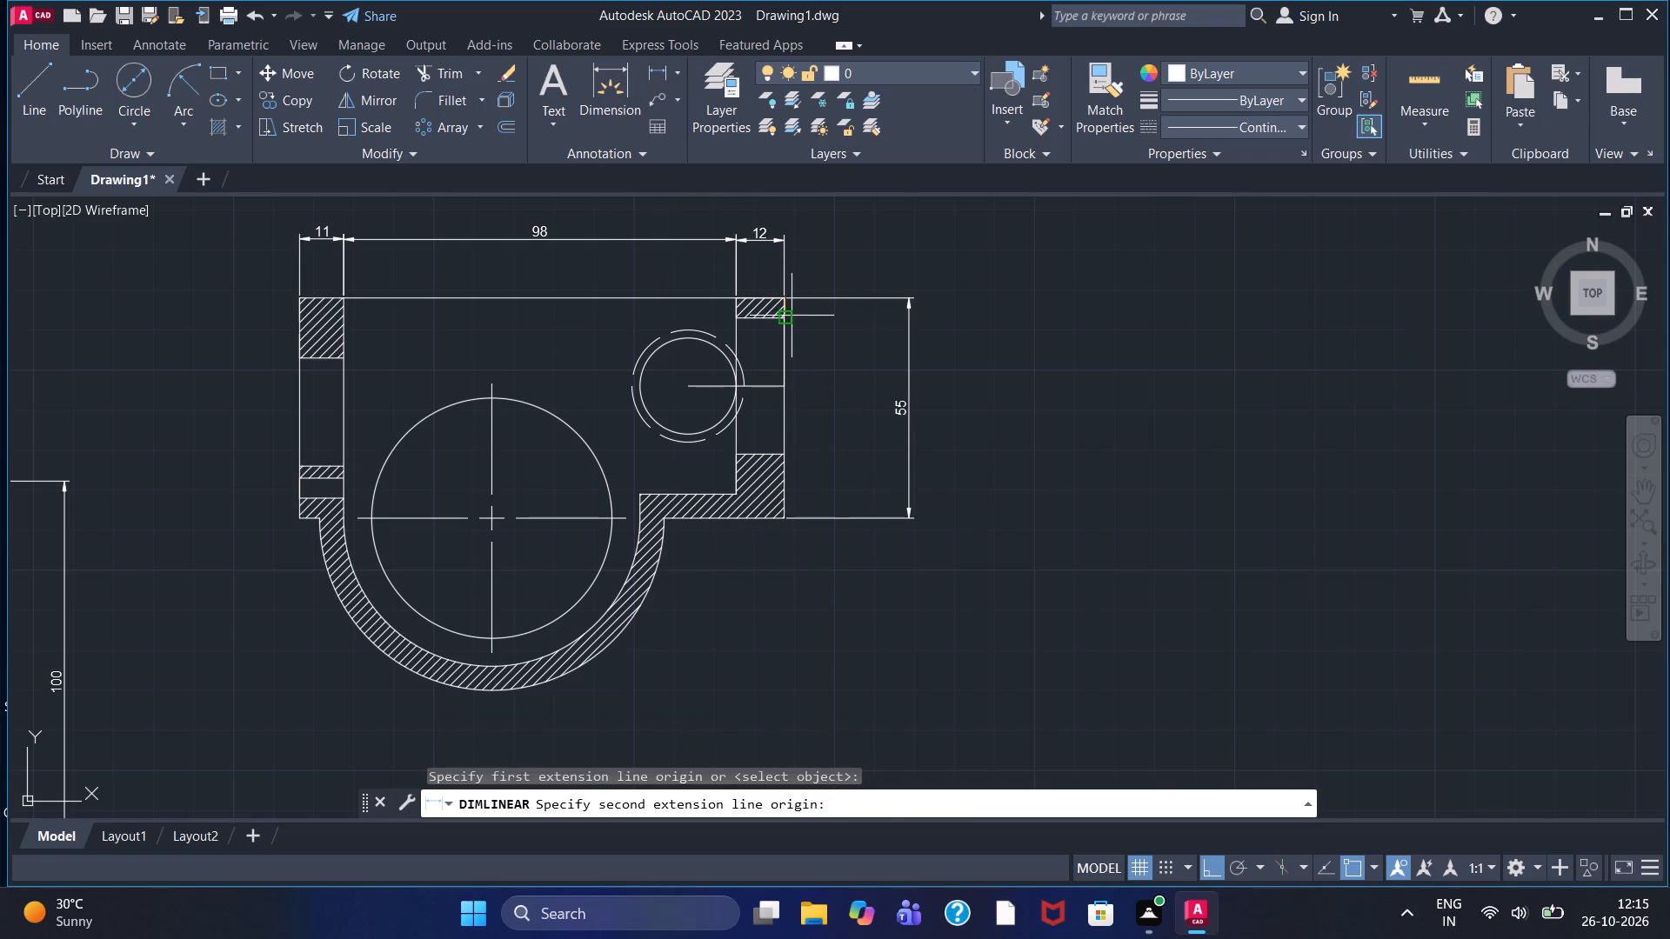
left_click(792, 316)
left_click(834, 316)
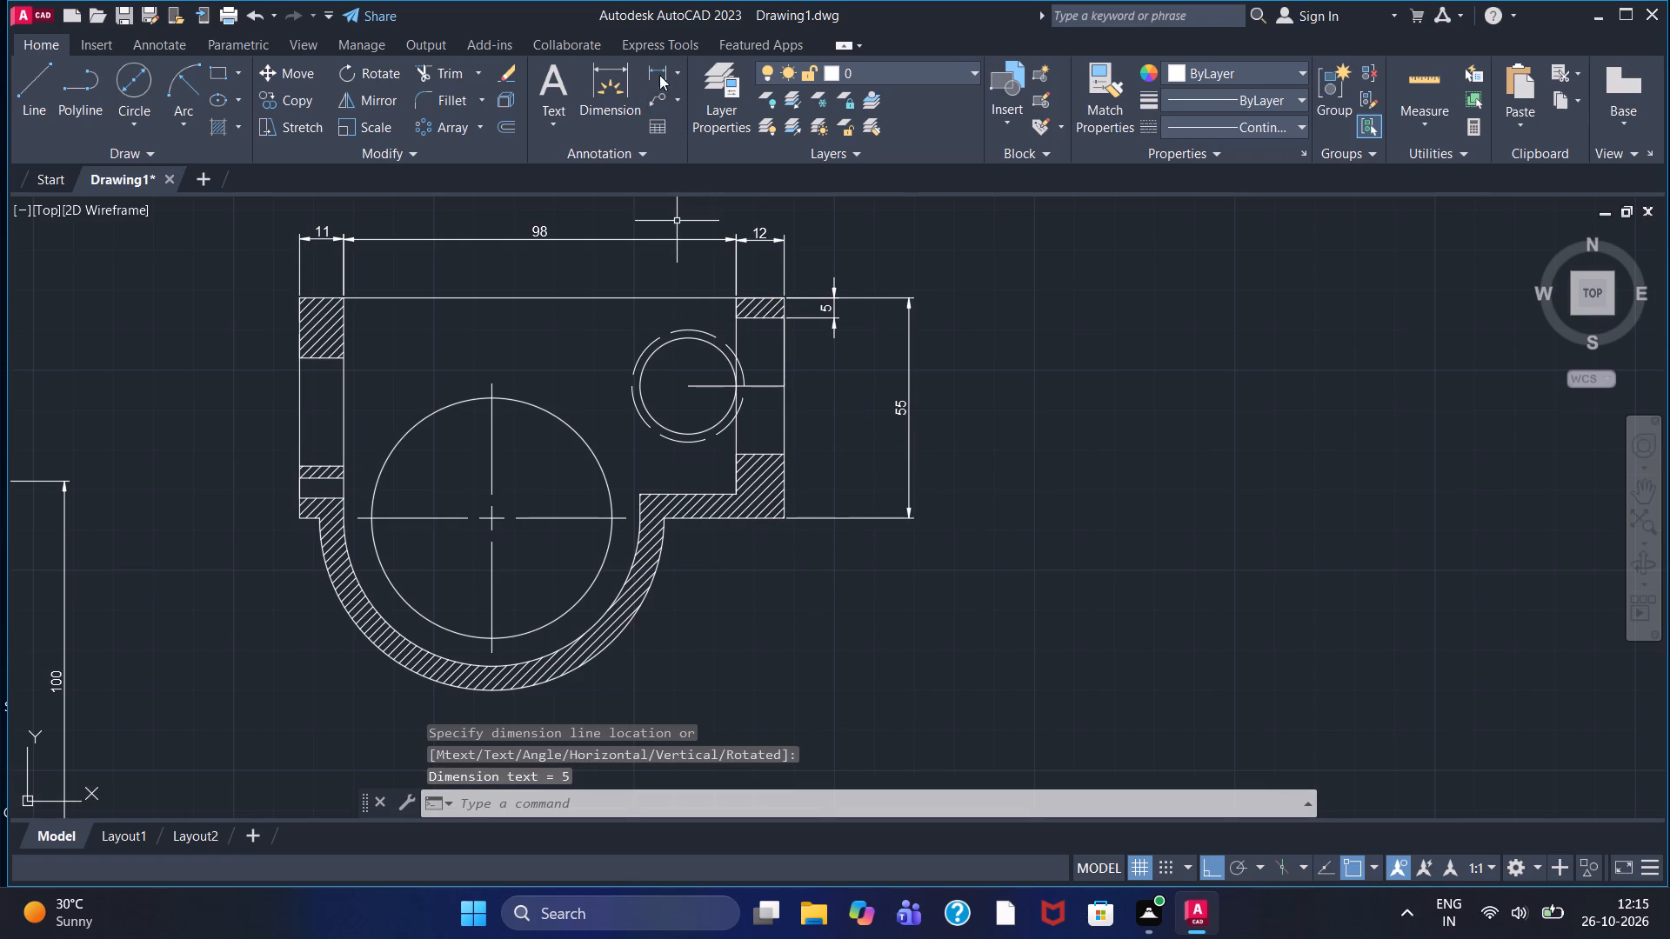
left_click(656, 65)
left_click(785, 515)
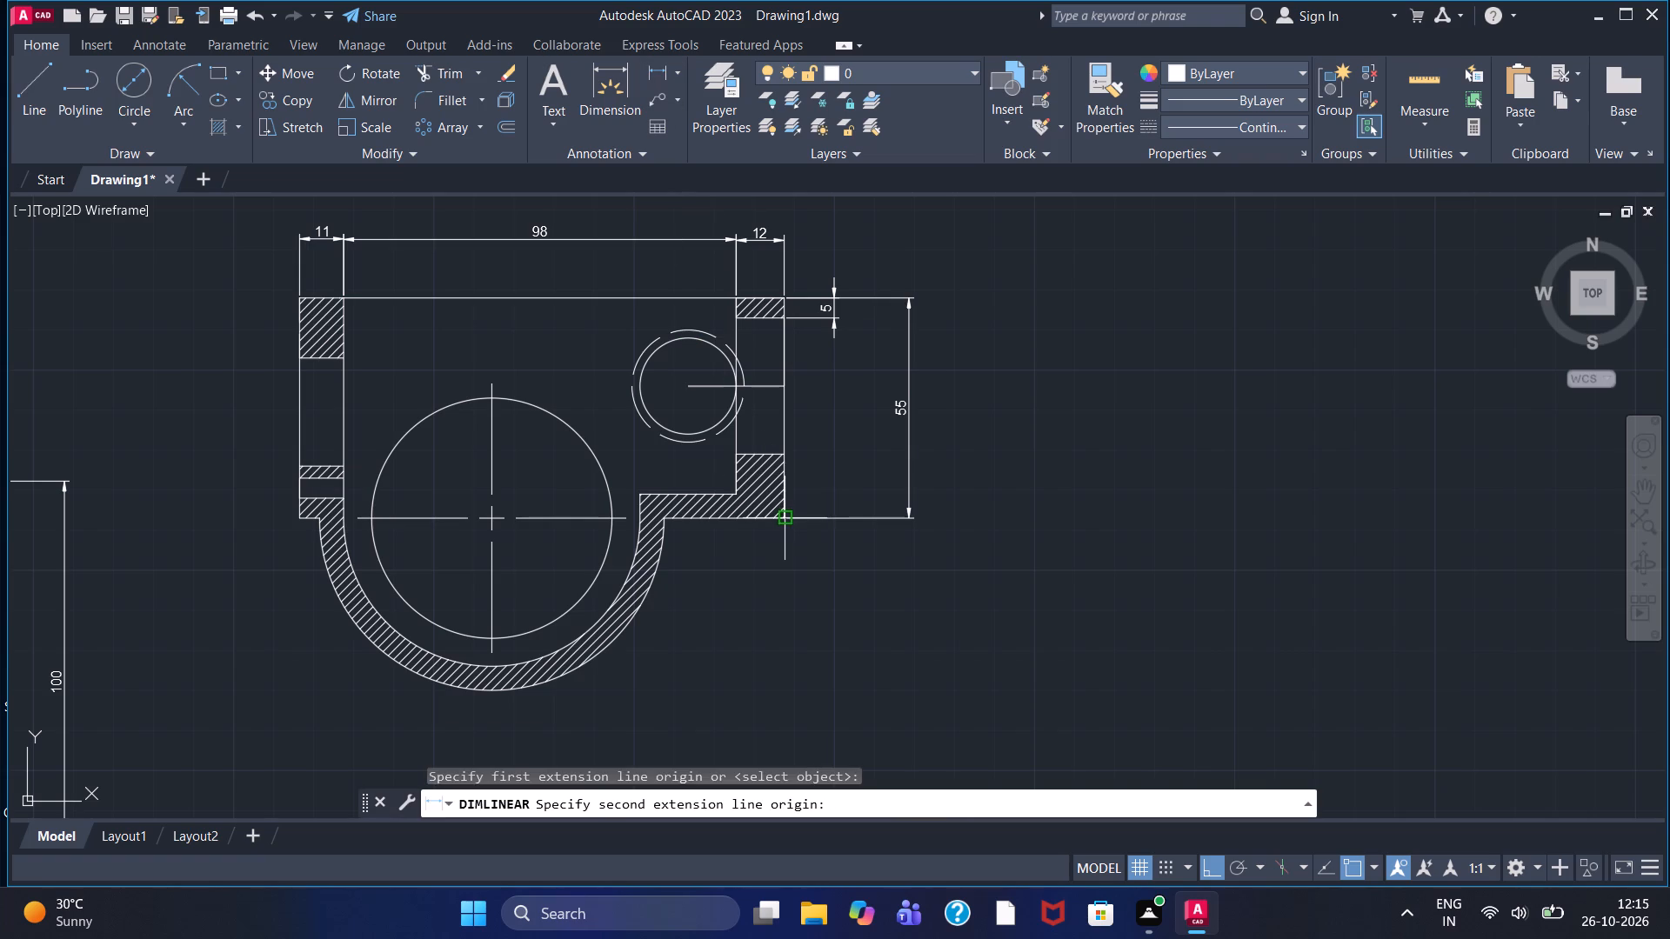
left_click(785, 456)
left_click(835, 477)
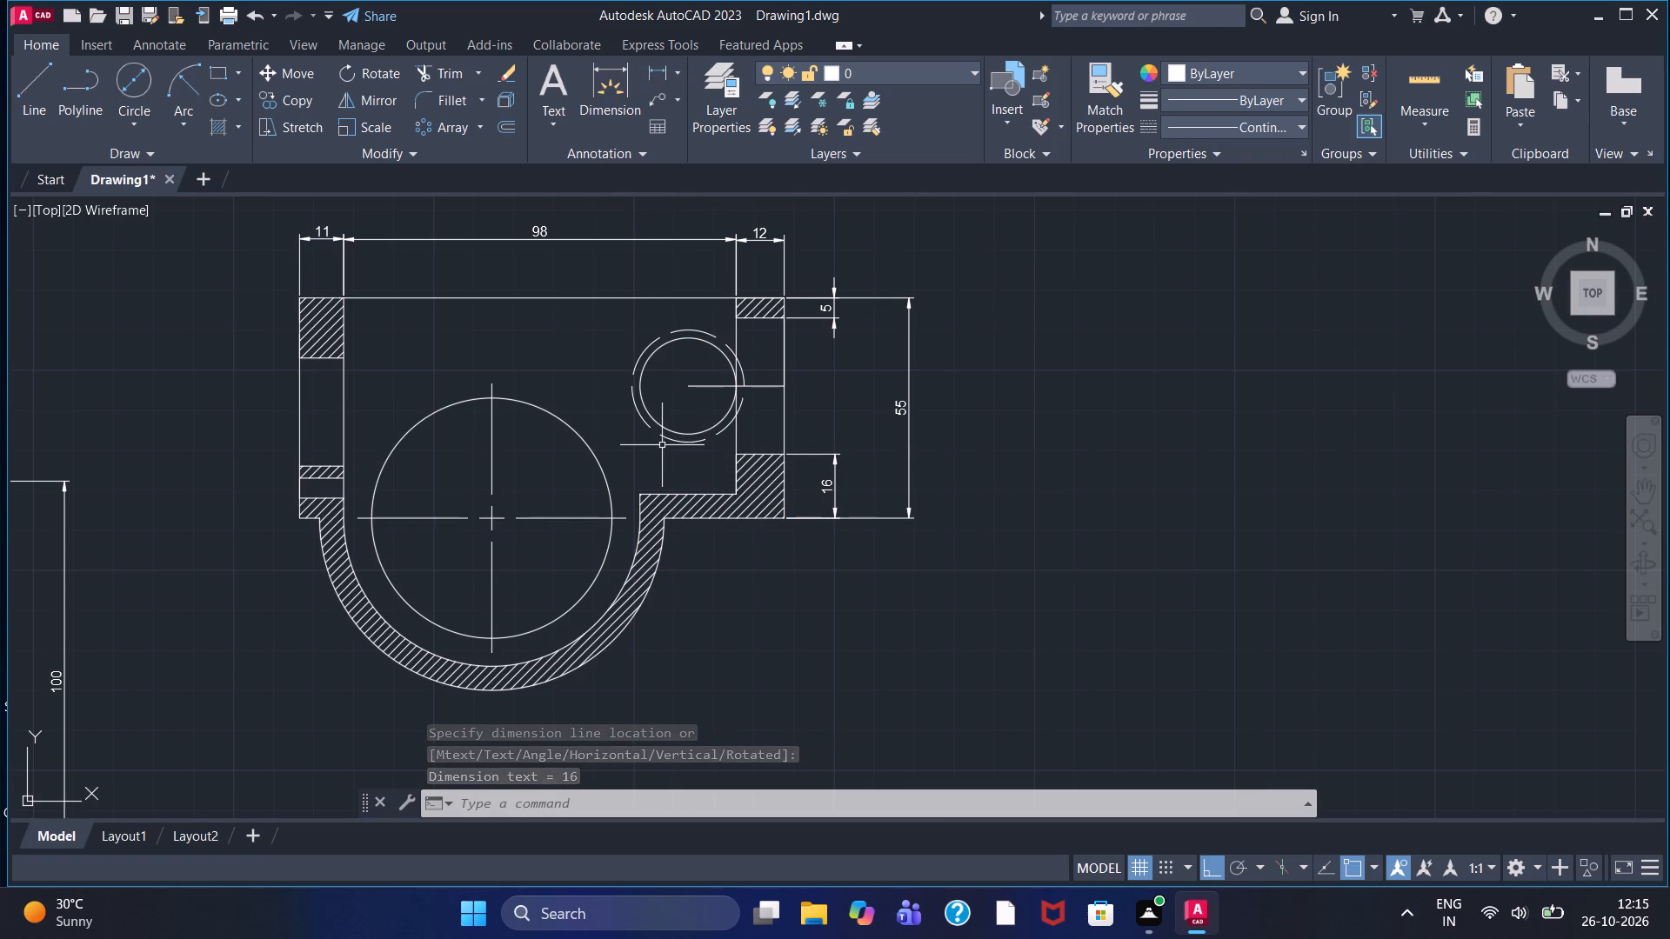
Add a horizontal linear dimension to the short bottom step between the opposite wall's outer edge and the curved shell, placed below it.
middle_click_drag(618, 450, 710, 340)
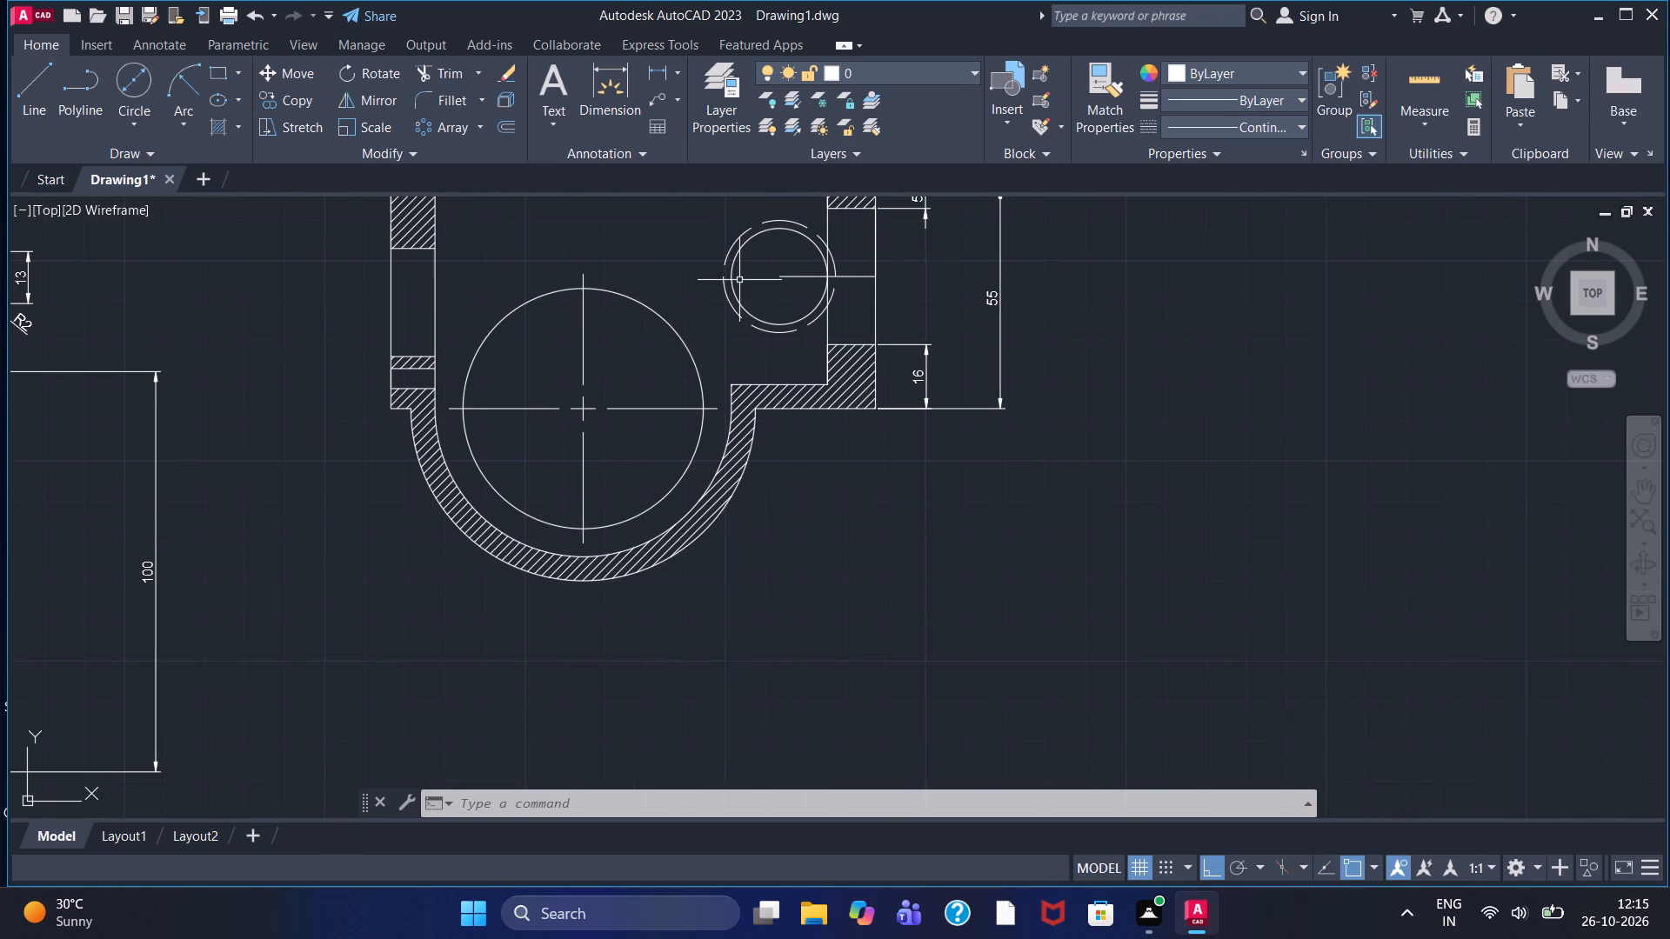
middle_click_drag(702, 299, 726, 503)
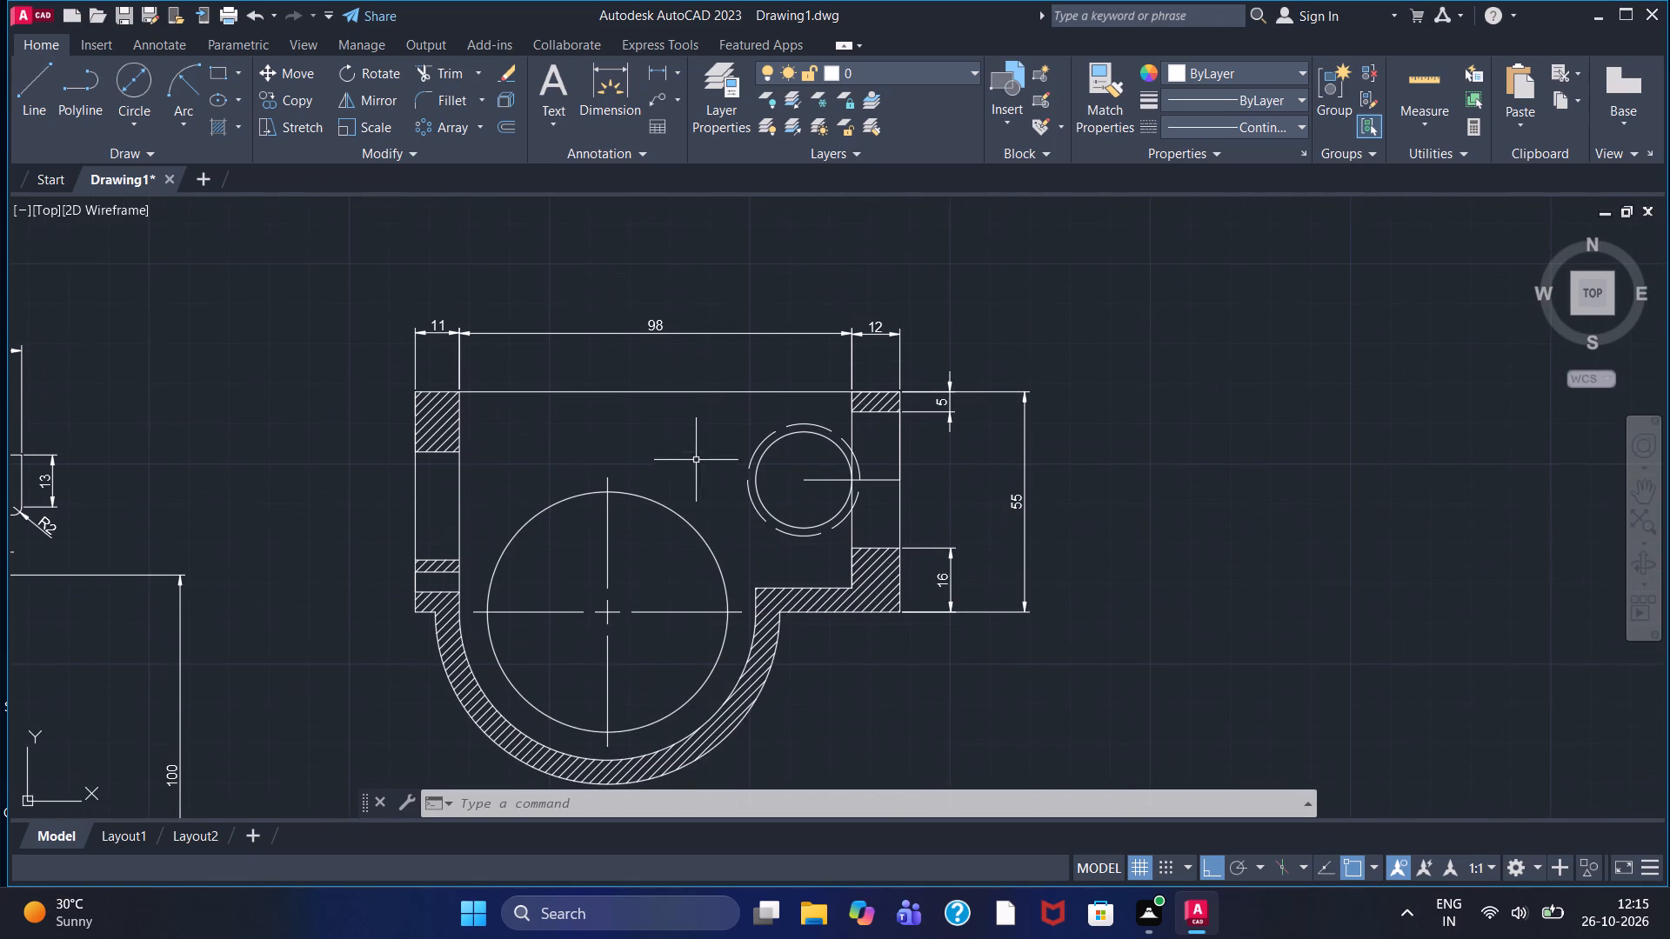
left_click(660, 74)
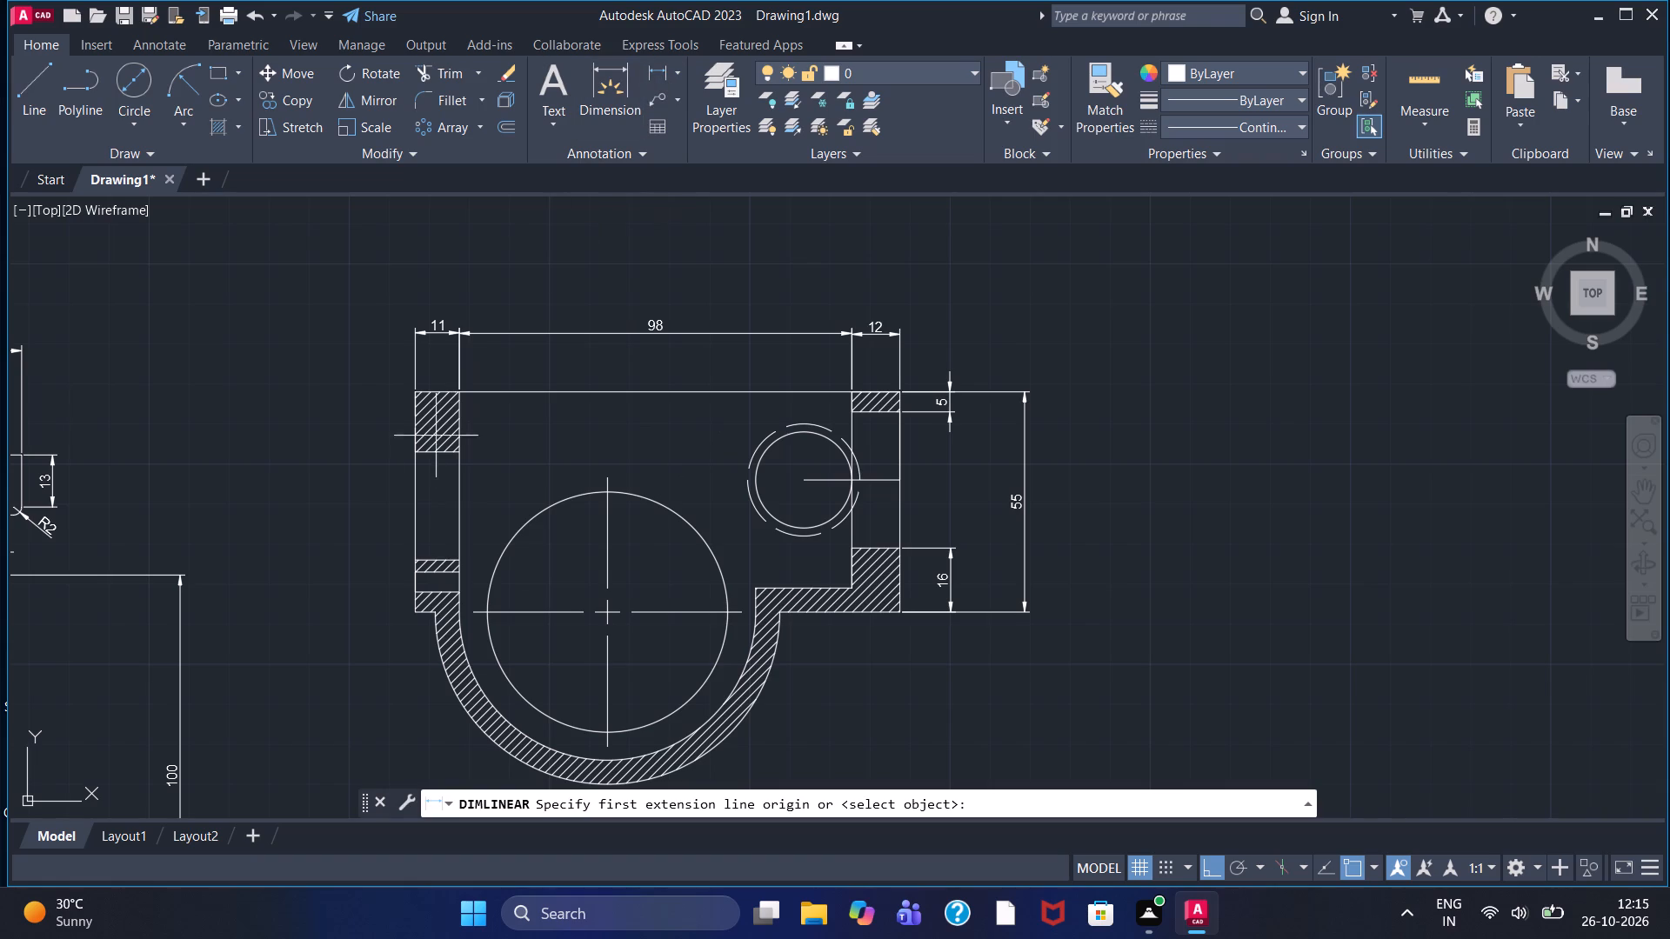
left_click(416, 610)
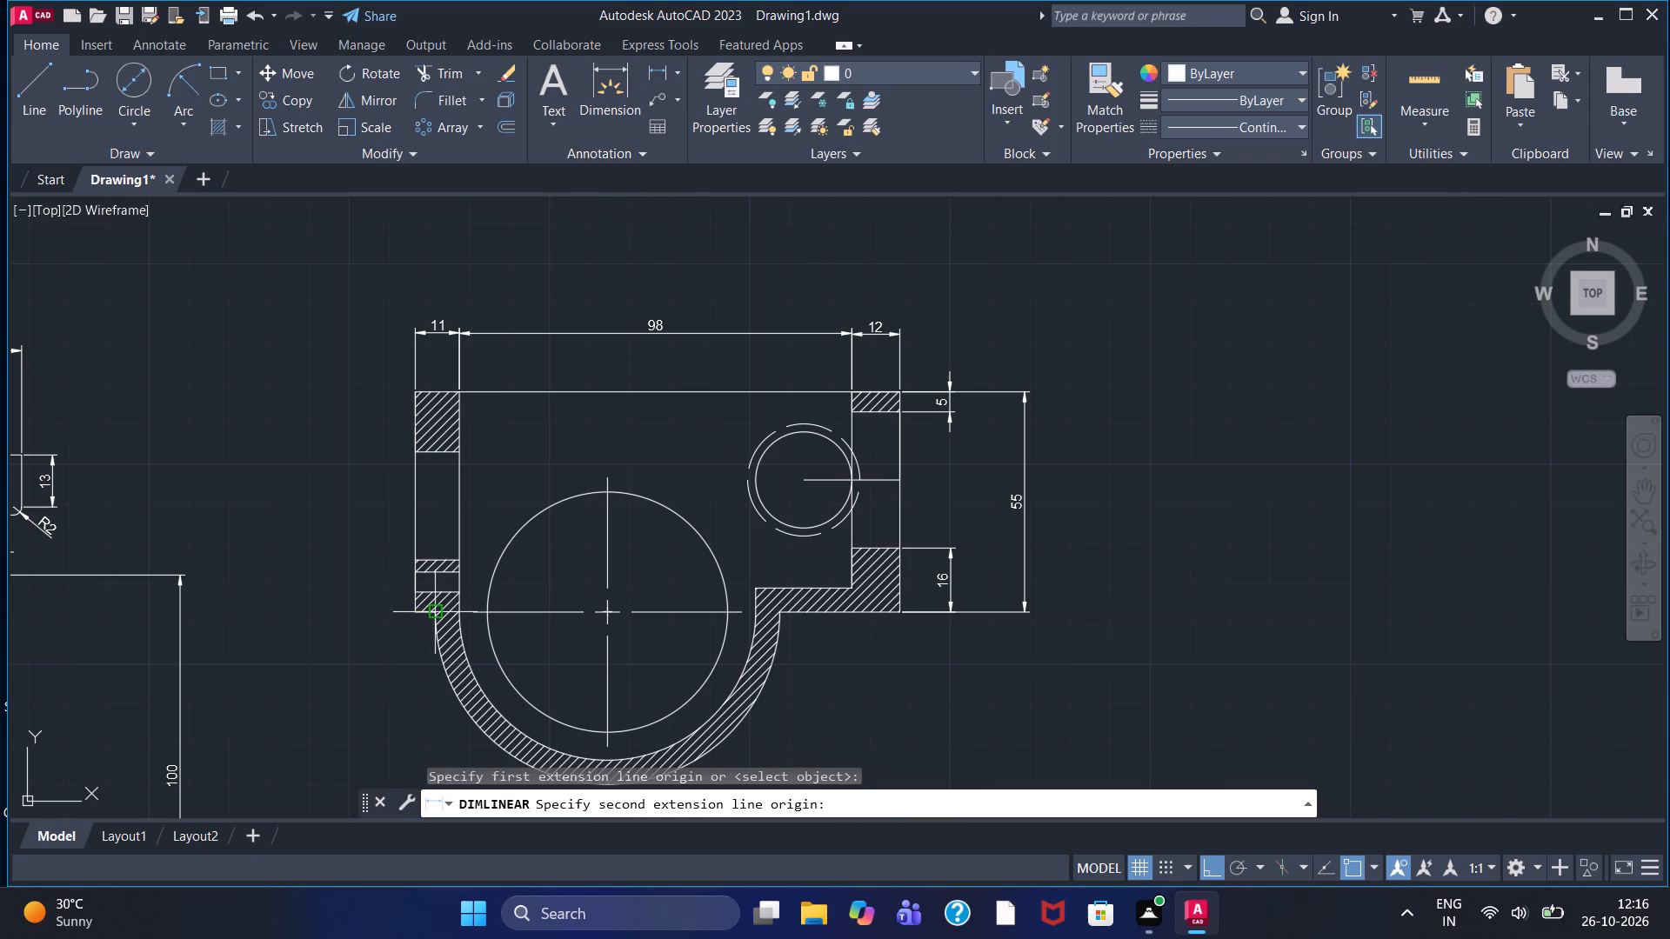
left_click(436, 612)
left_click(417, 656)
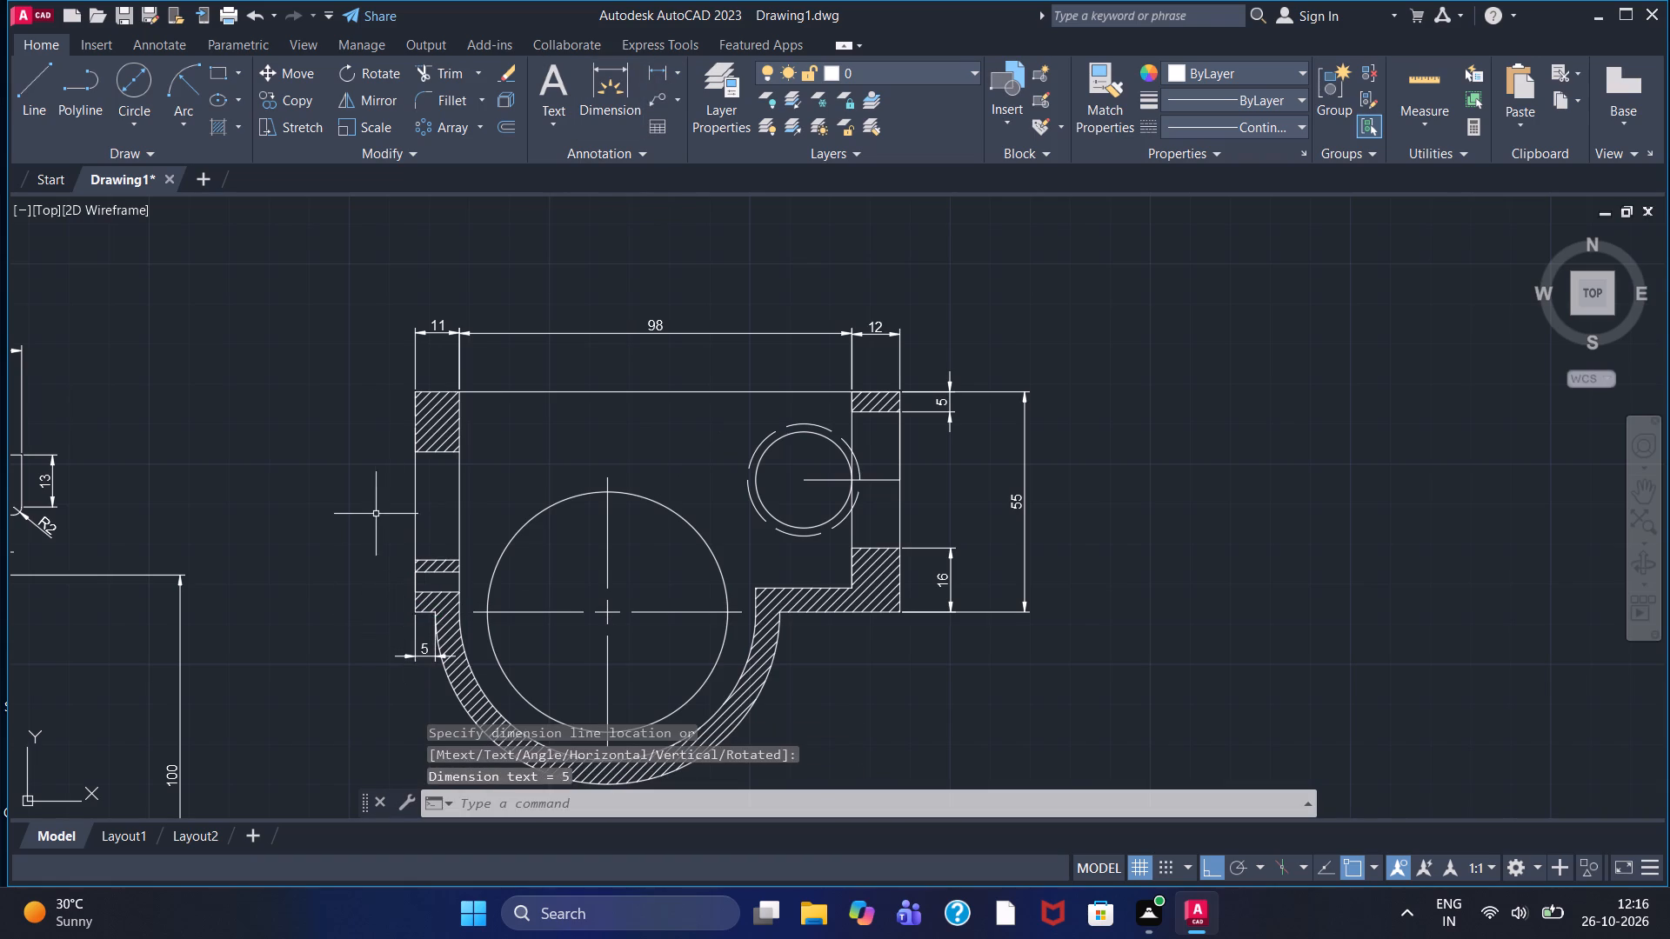
Add a vertical linear dimension to the full outer height of the wall opposite the small circle, placed outside the section view.
left_click(656, 67)
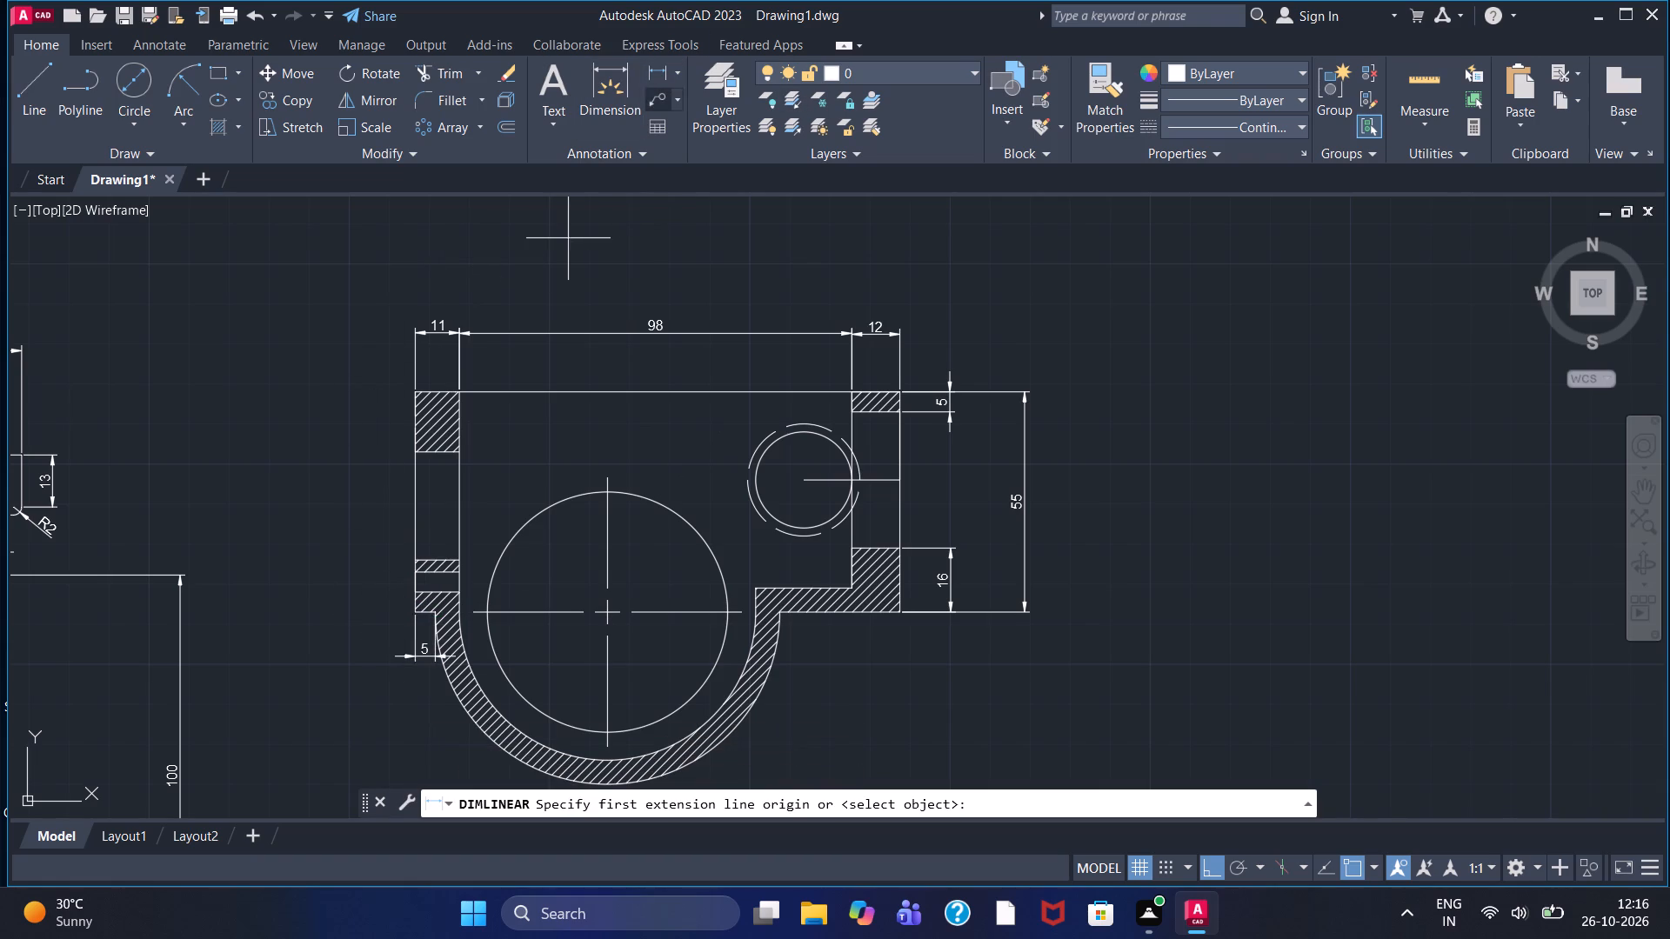
left_click(415, 395)
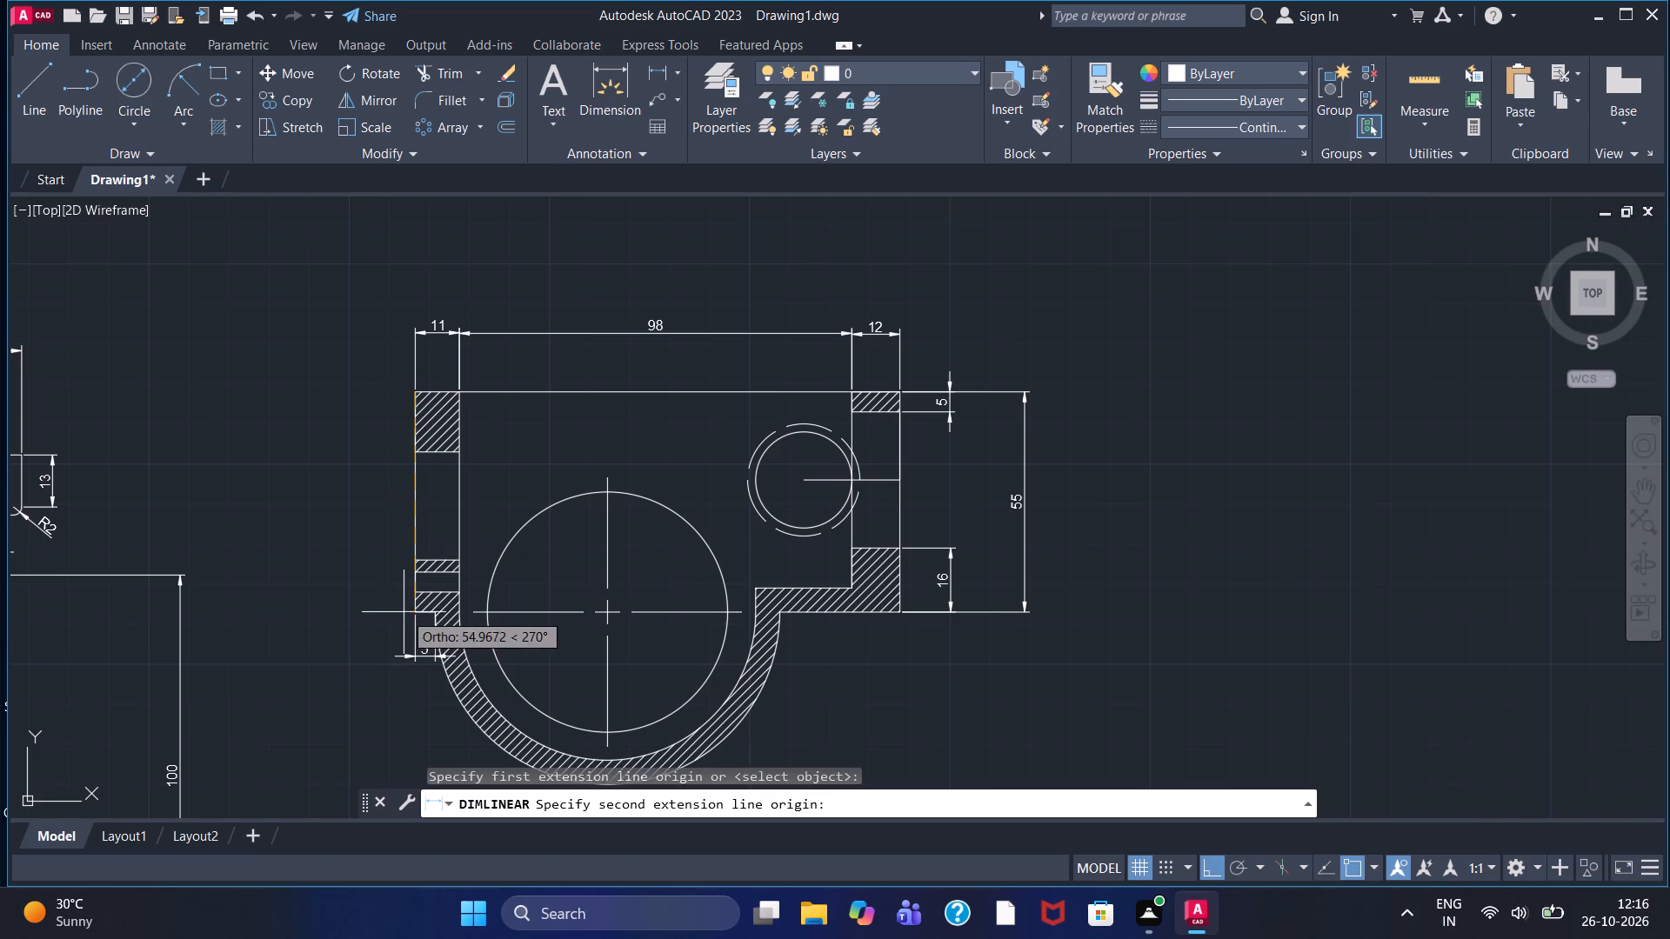
left_click(413, 609)
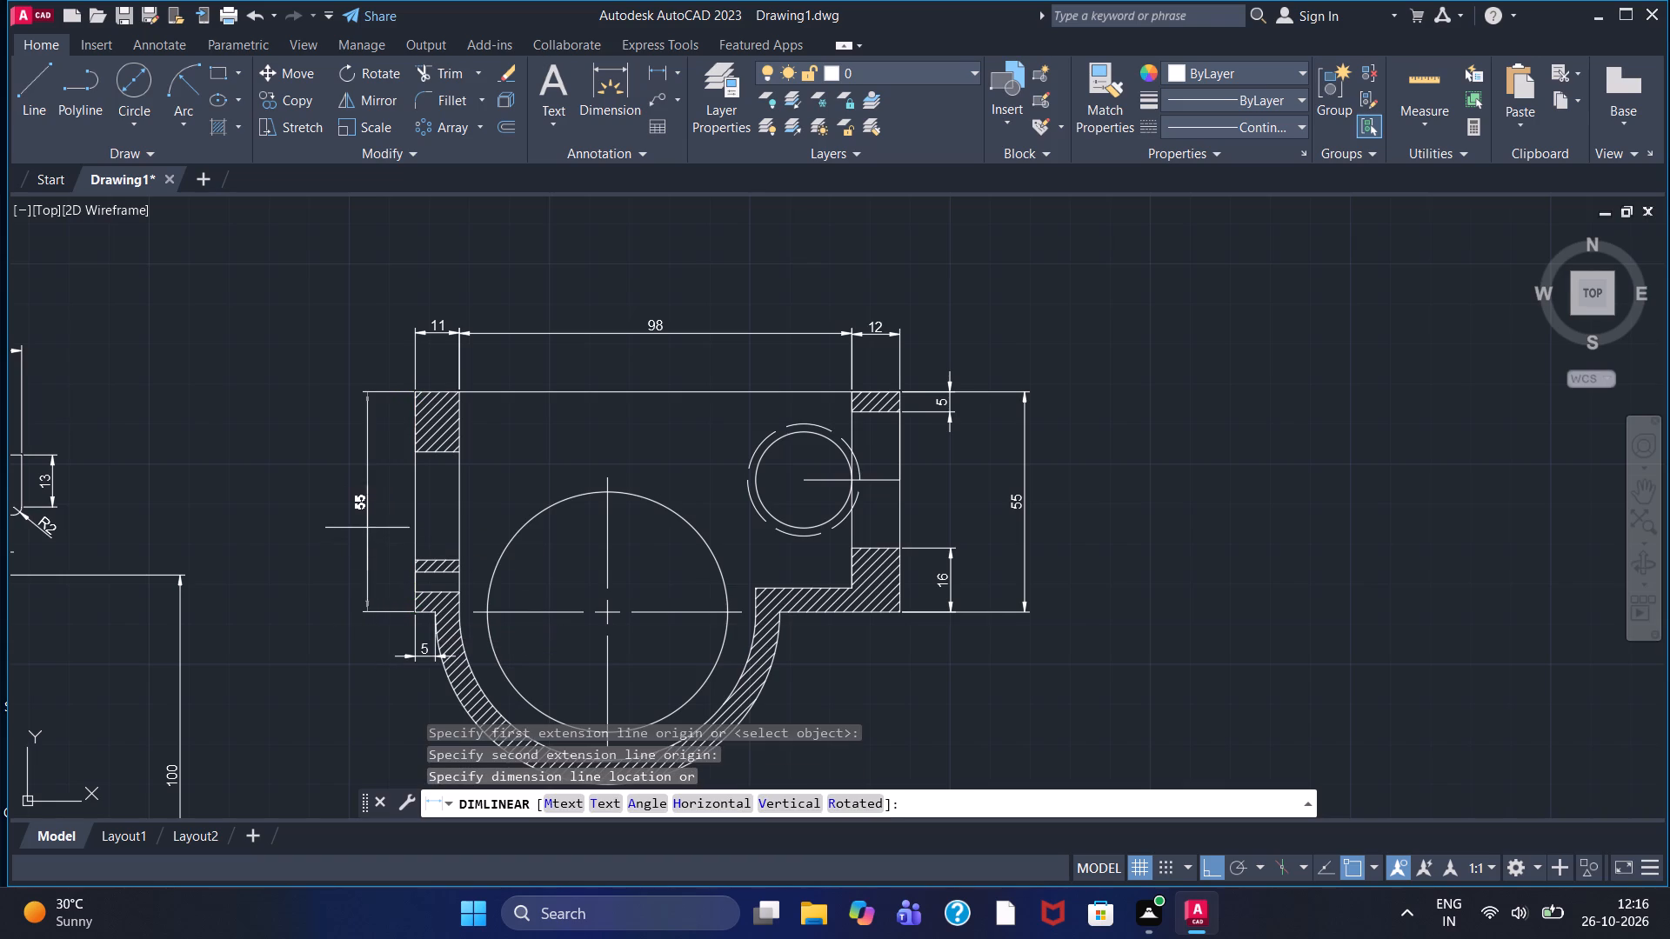
left_click(362, 524)
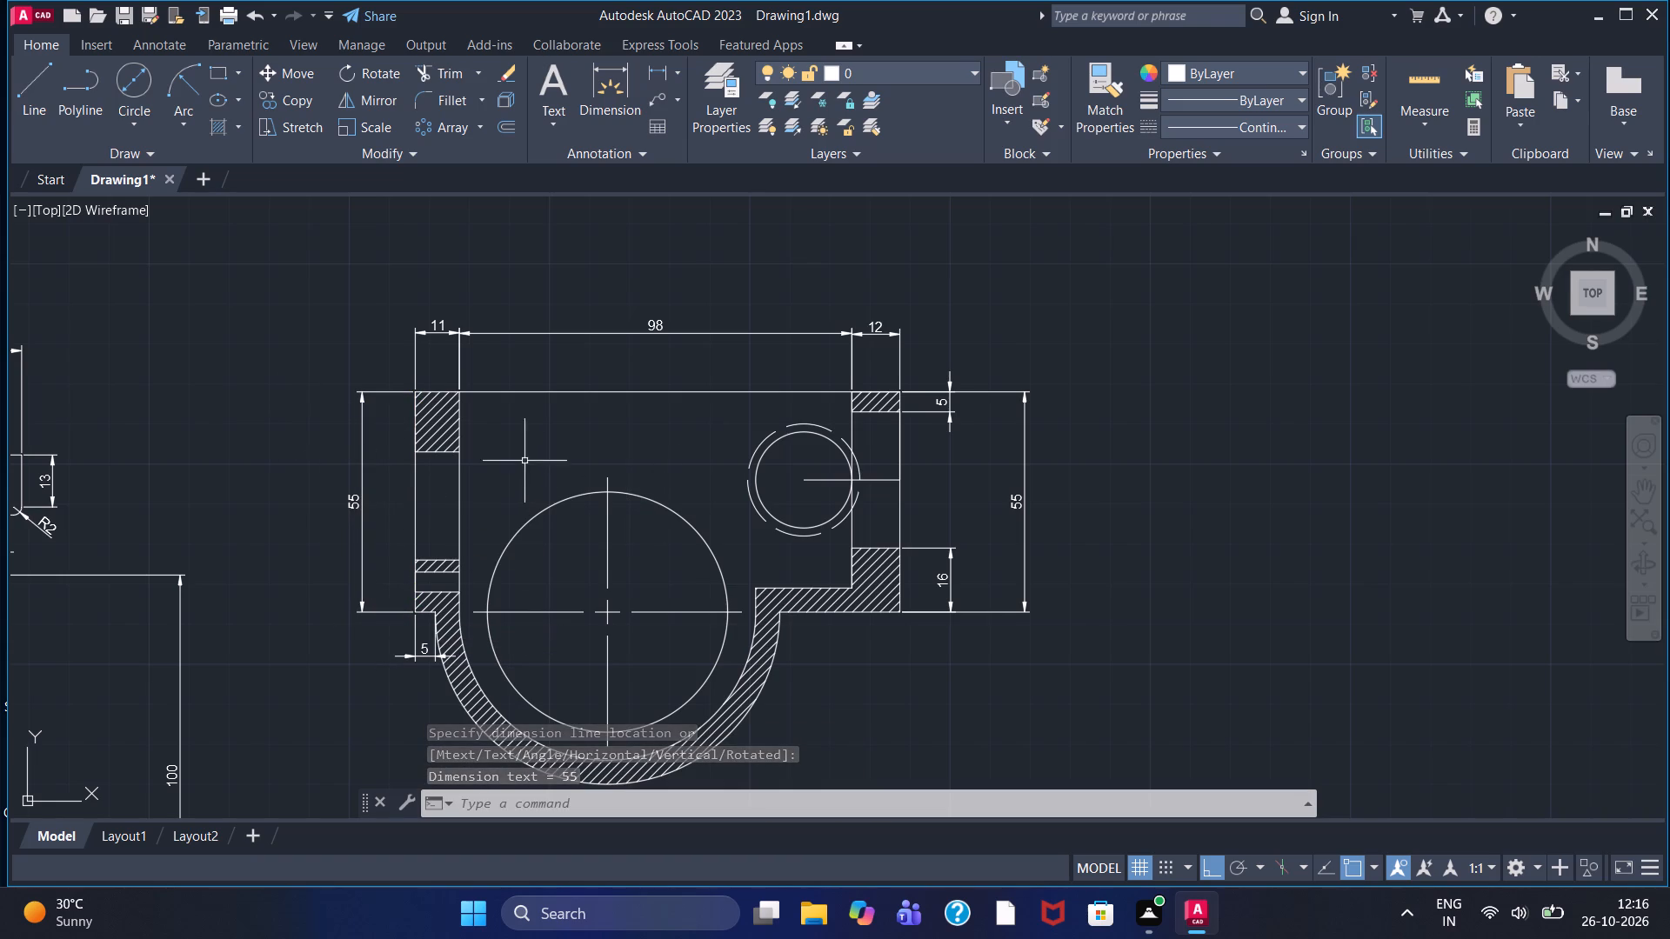
Add a vertical linear dimension to the large unhatched opening in the wall opposite the small circle, placed inside the overall height dimension.
middle_click_drag(510, 454, 451, 416)
left_click(653, 63)
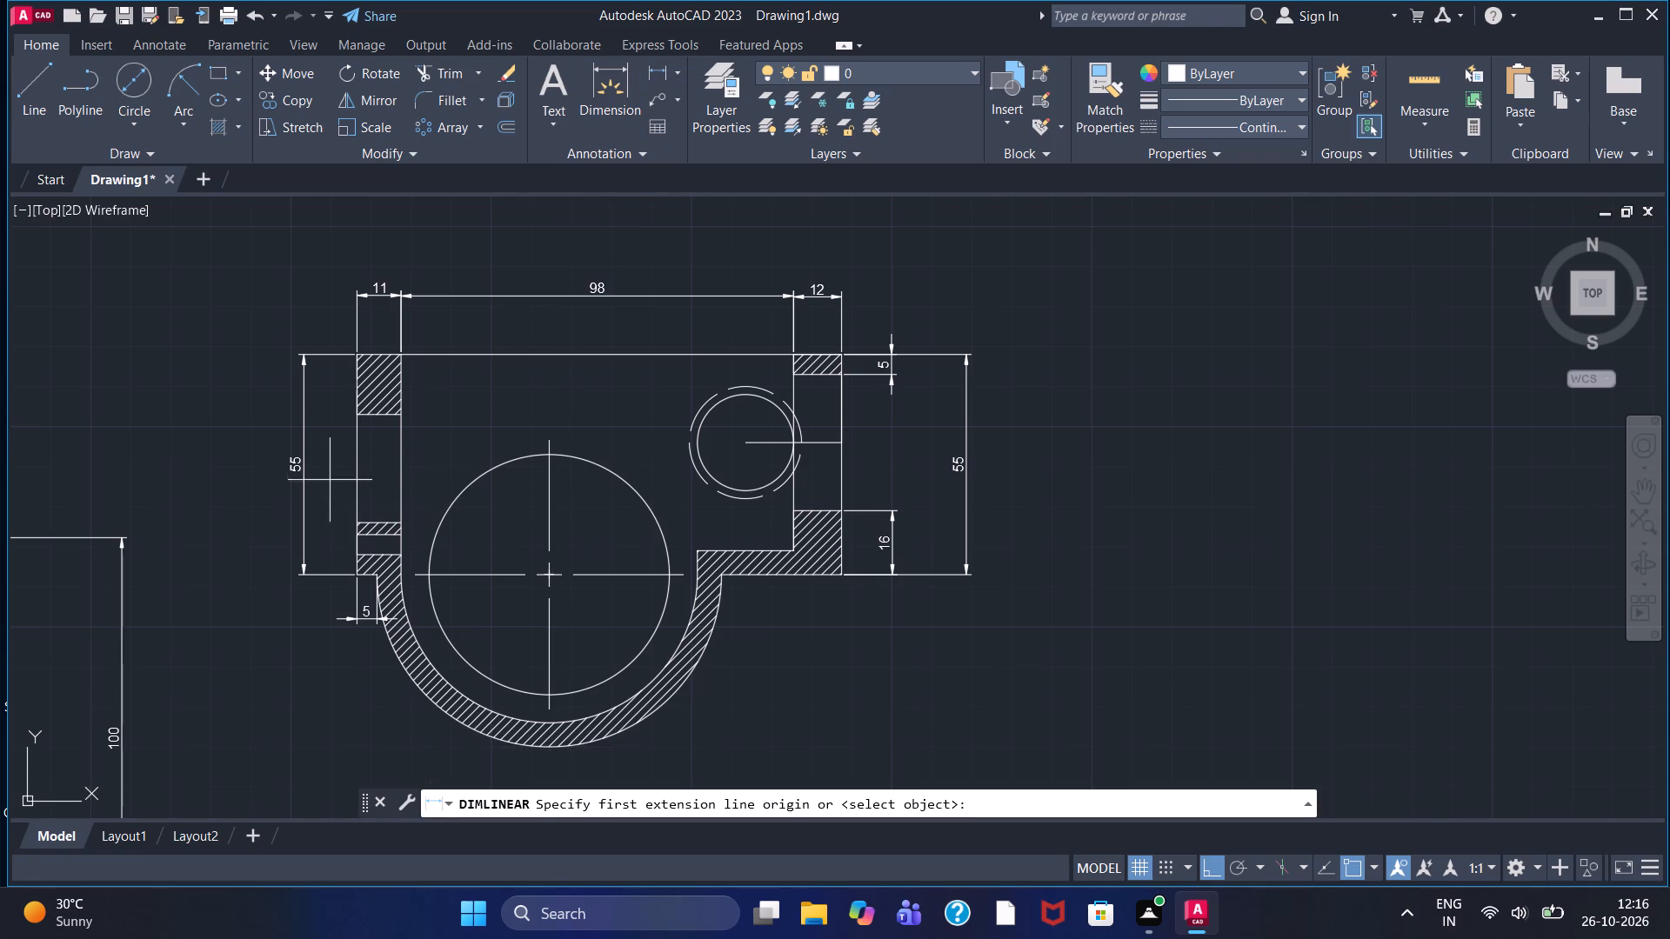
left_click(357, 422)
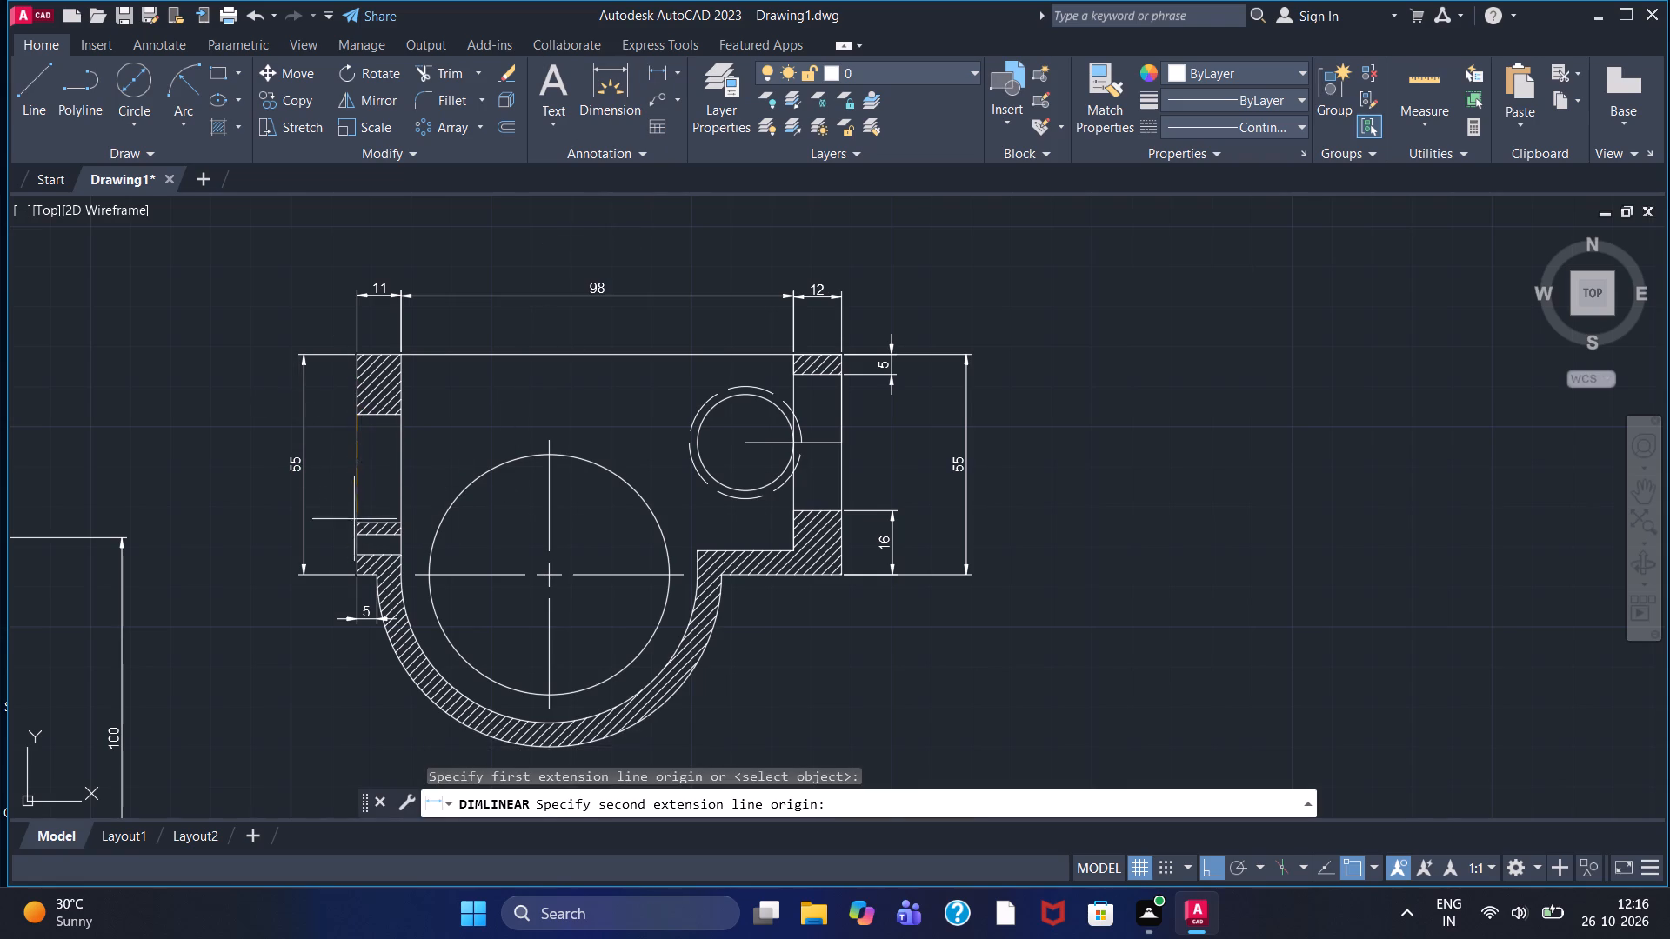
left_click(353, 526)
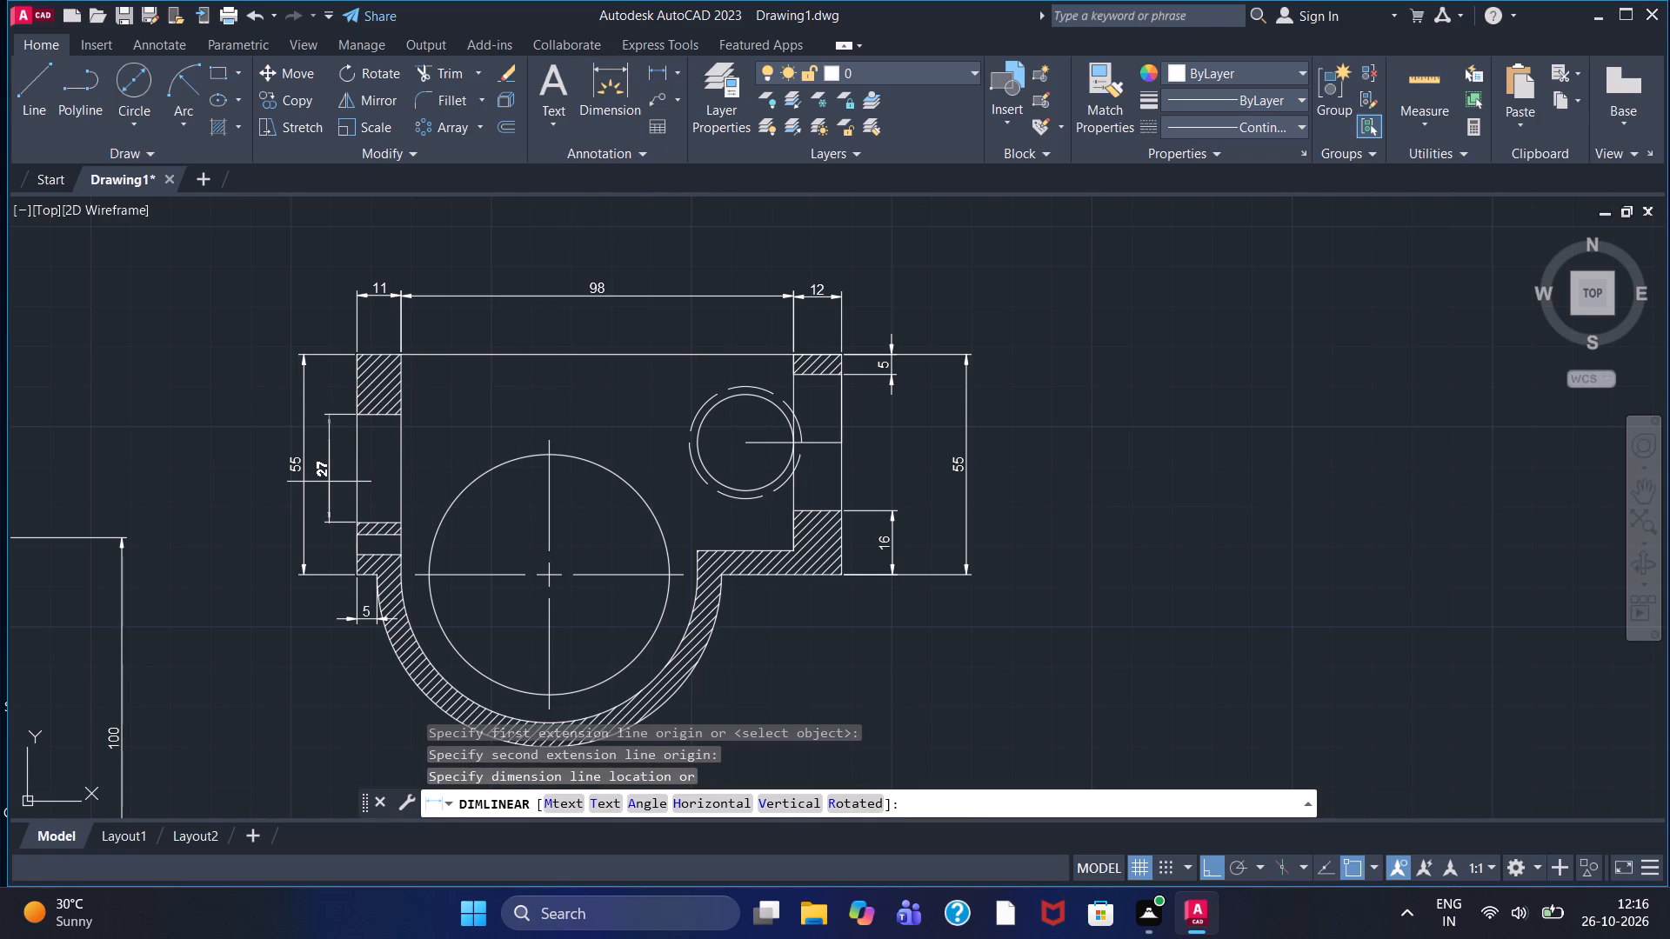
left_click(332, 470)
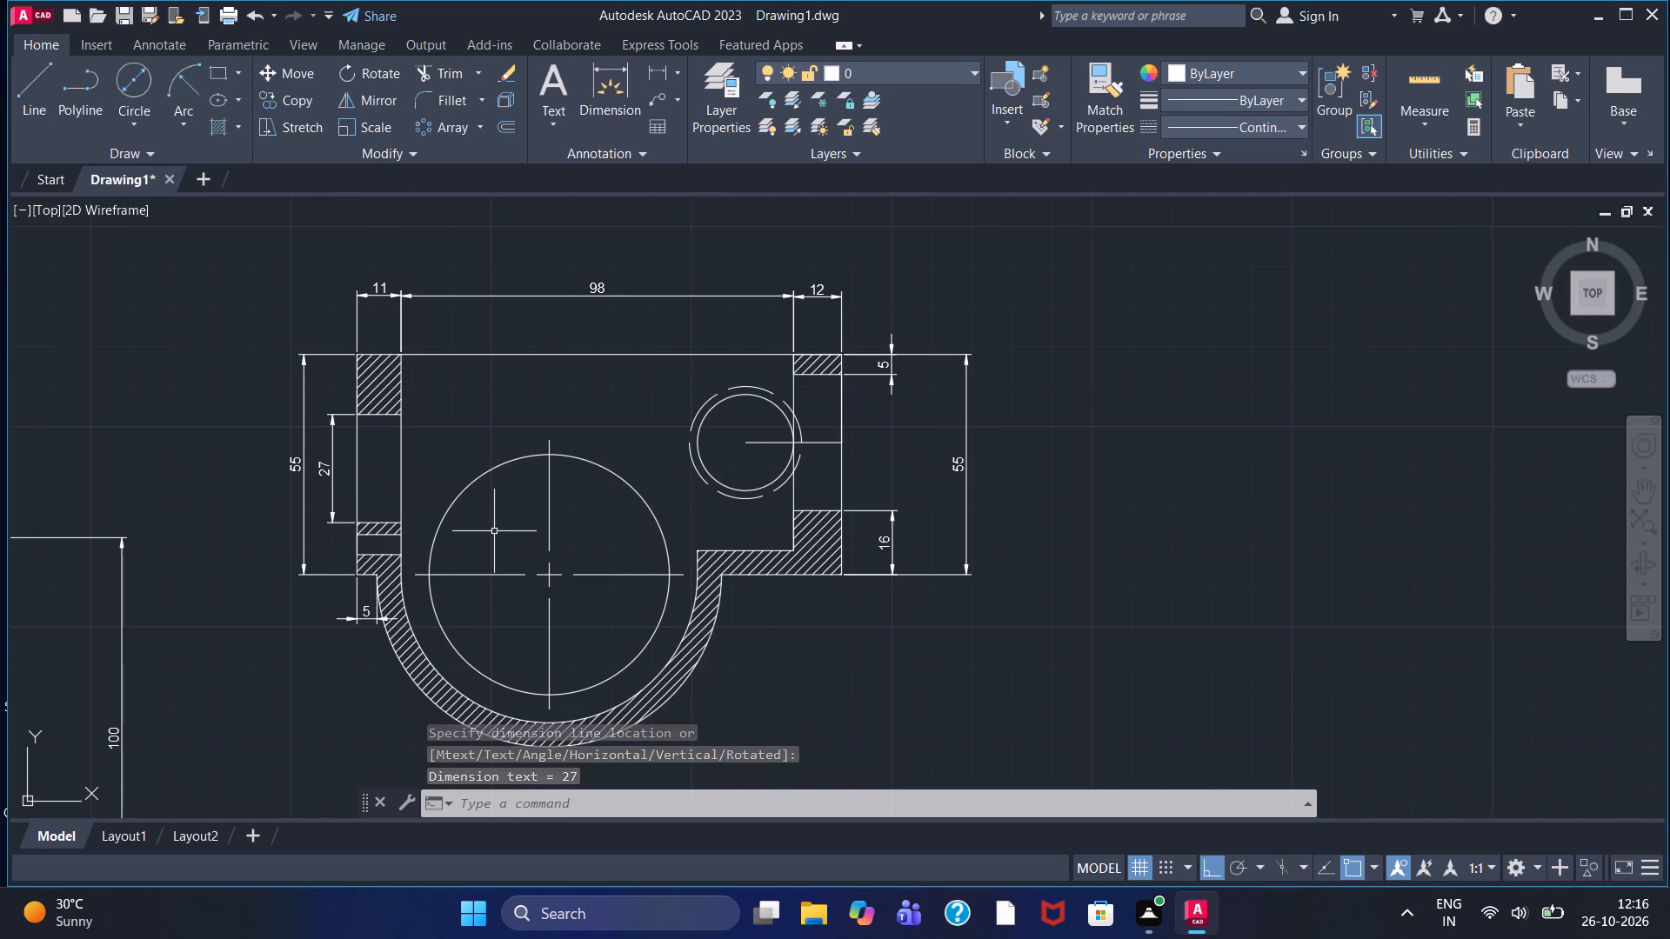
Add a vertical linear dimension to the small unhatched hole below the large opening, placed in line with the opening's dimension.
left_click(664, 74)
scroll(351, 532, "up", 1)
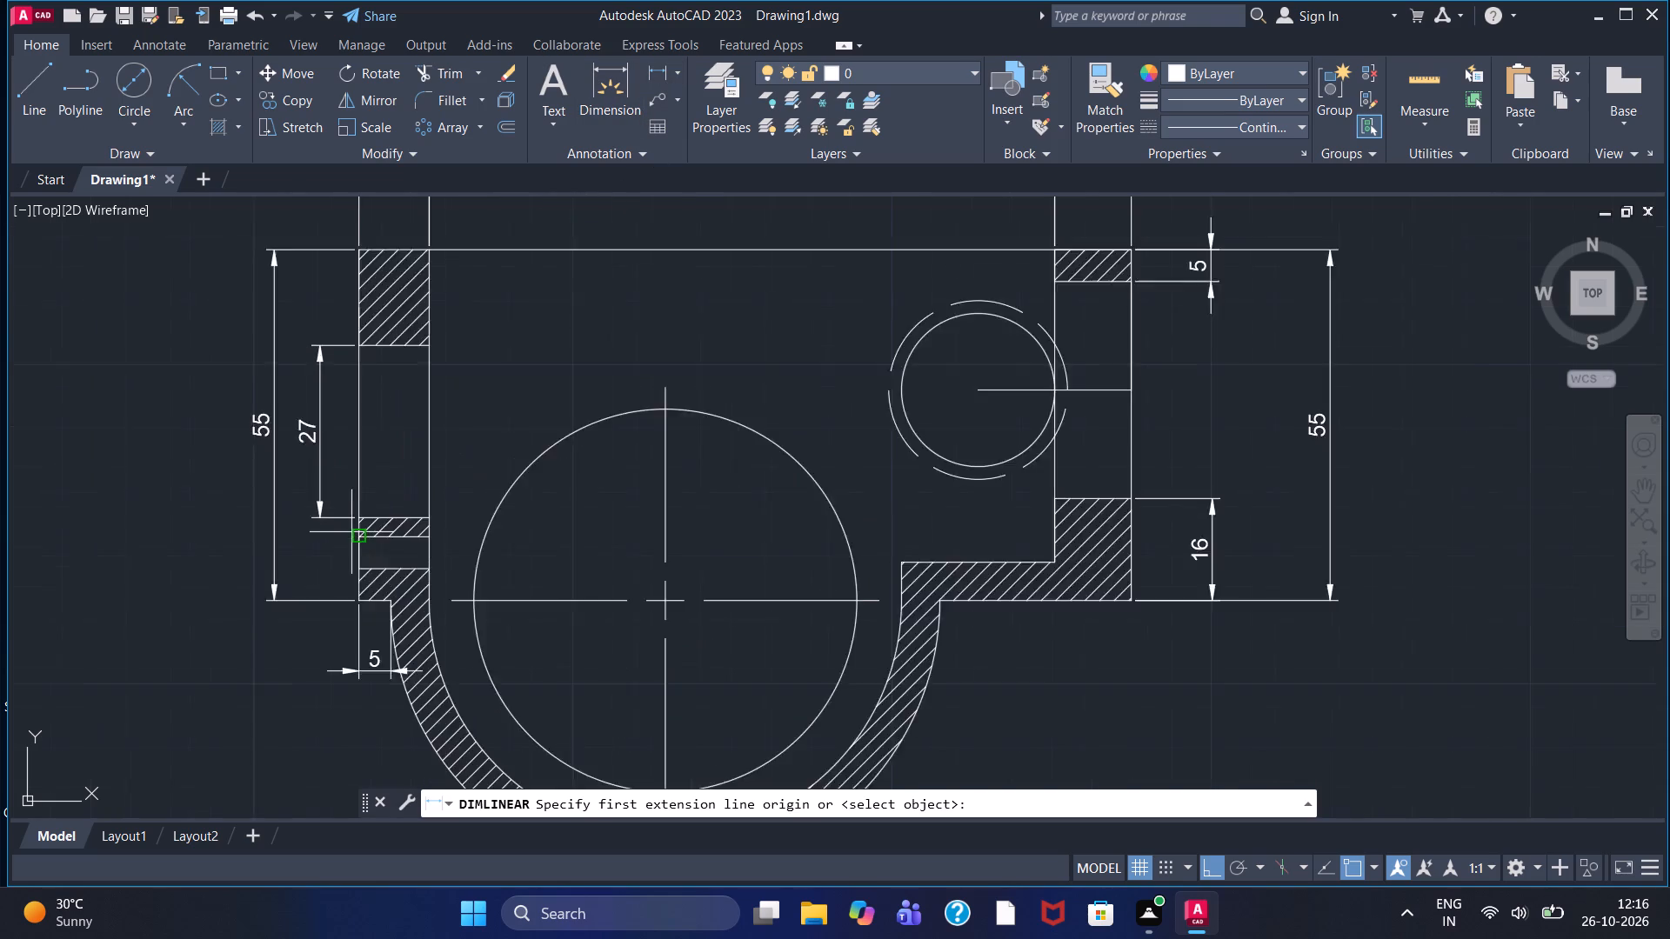
scroll(351, 532, "up", 1)
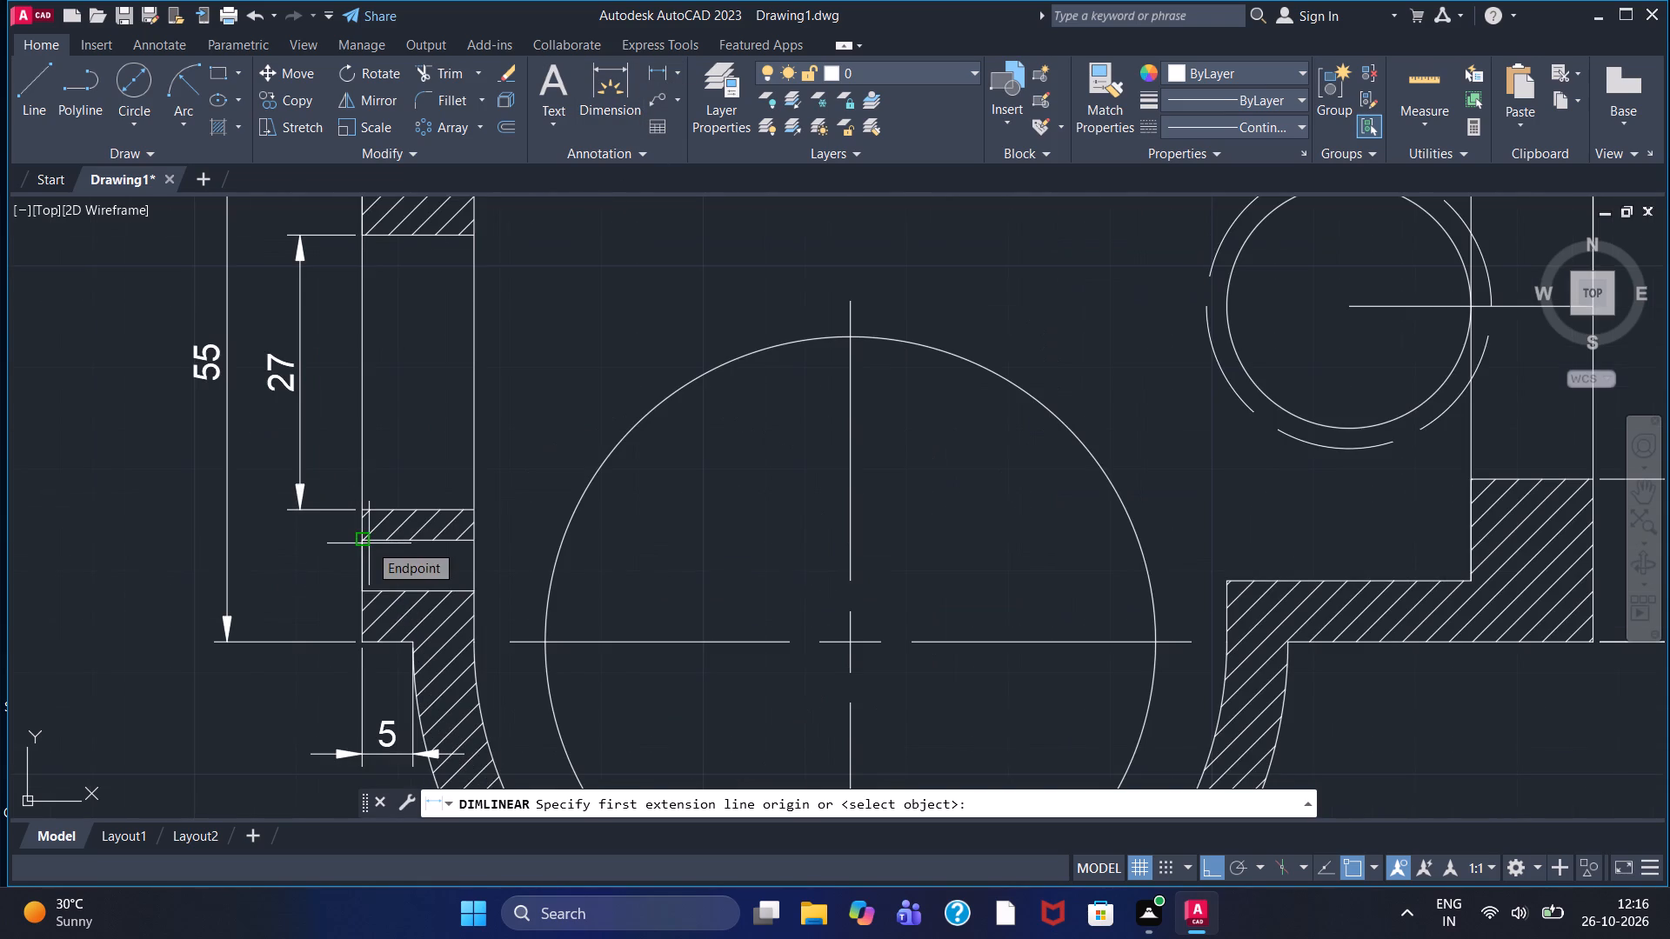
left_click(369, 543)
left_click(367, 592)
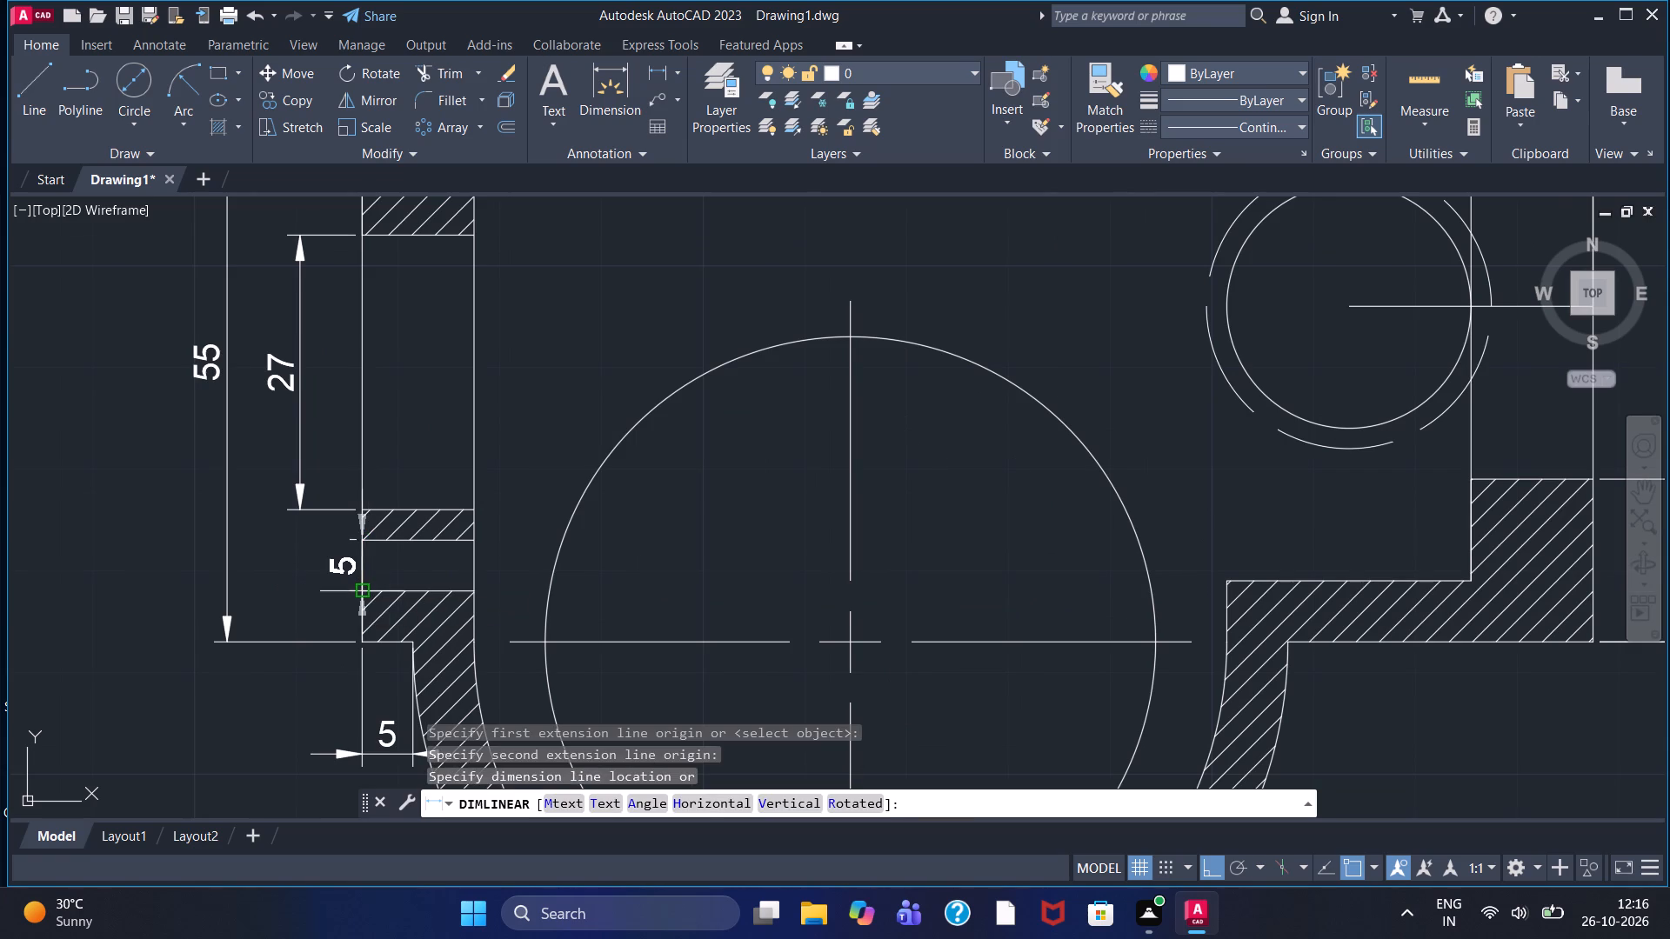
left_click(298, 576)
Add a horizontal linear dimension to the inner ledge below the small circle, placed just above the ledge.
scroll(394, 567, "down", 1)
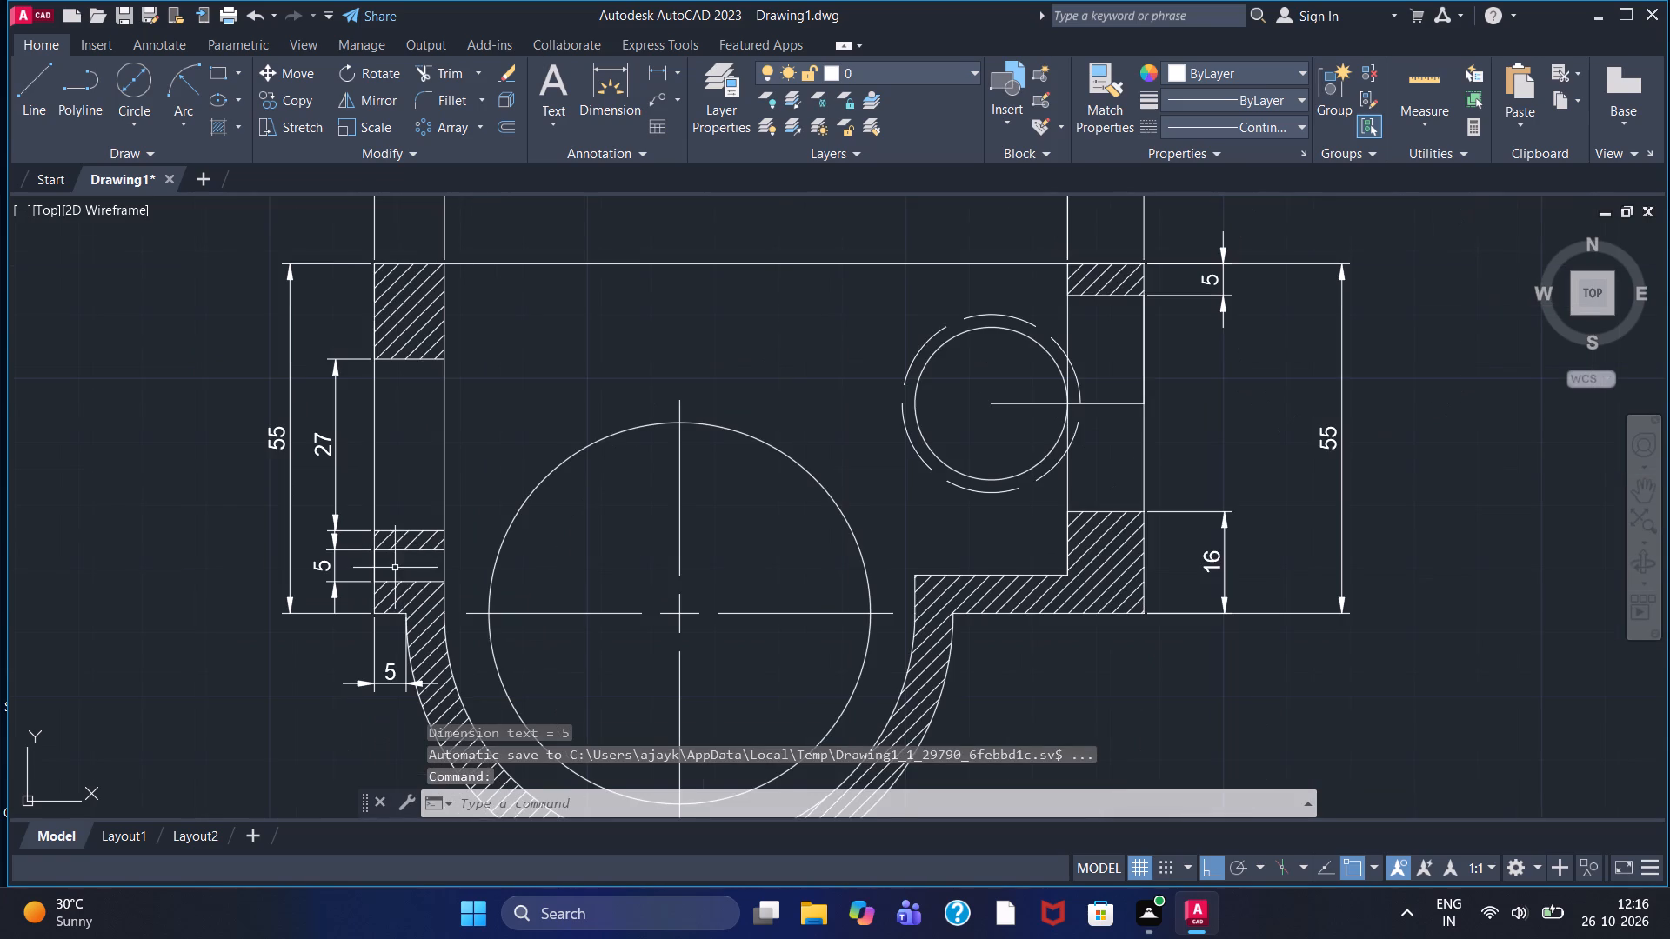
scroll(515, 567, "down", 1)
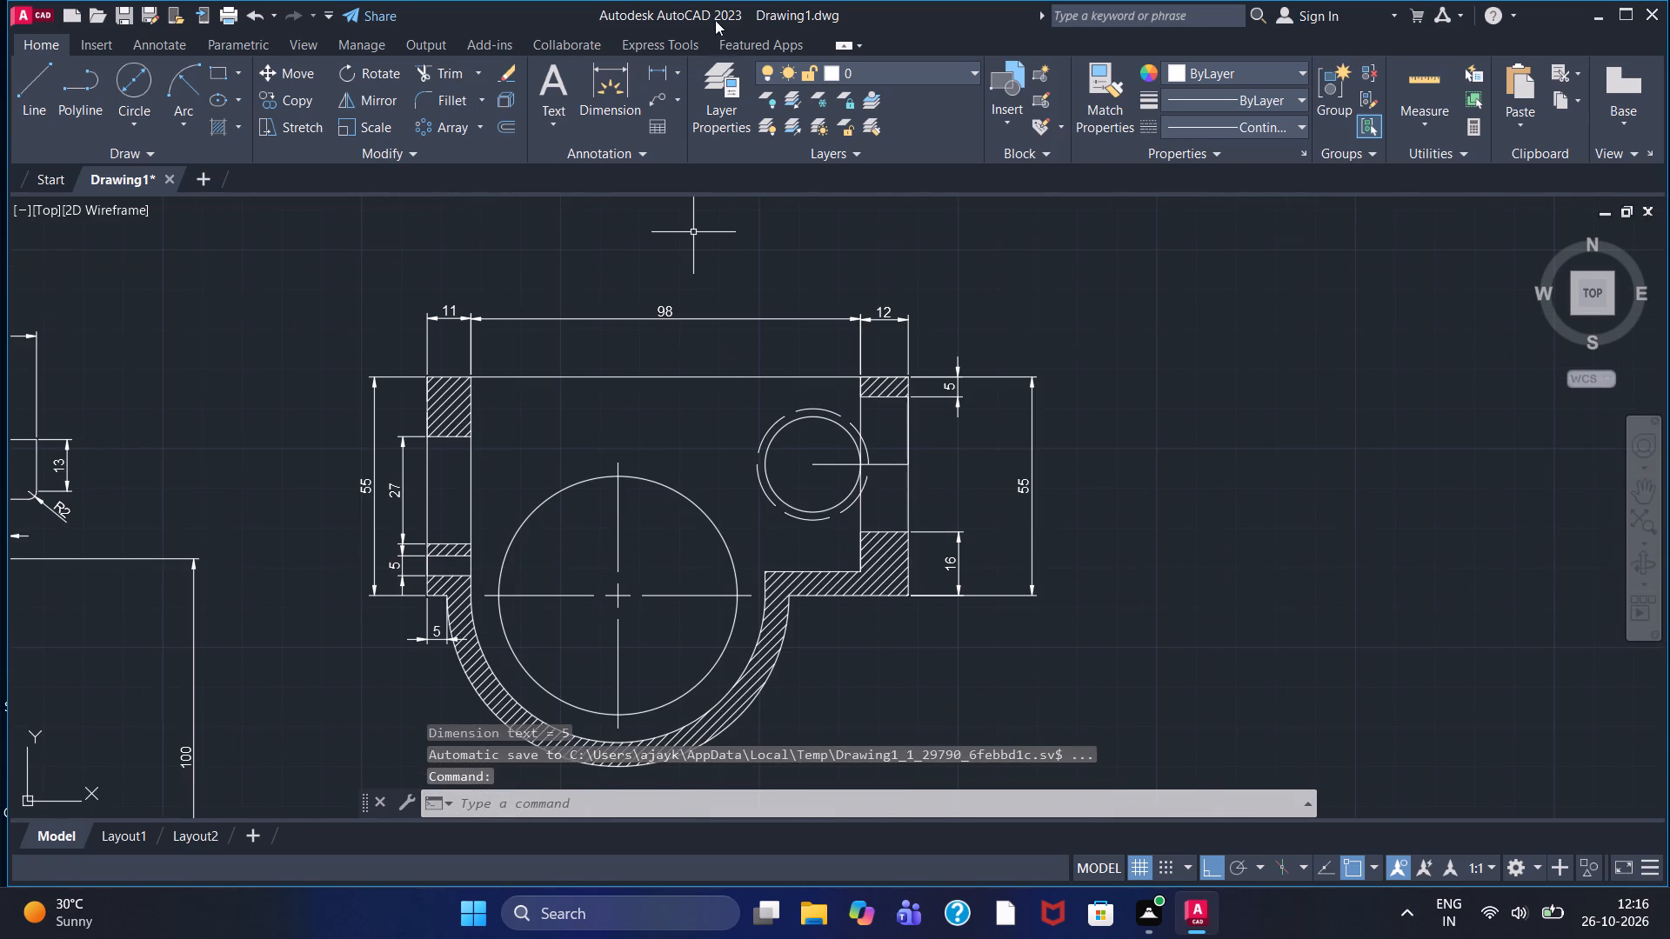
left_click(661, 70)
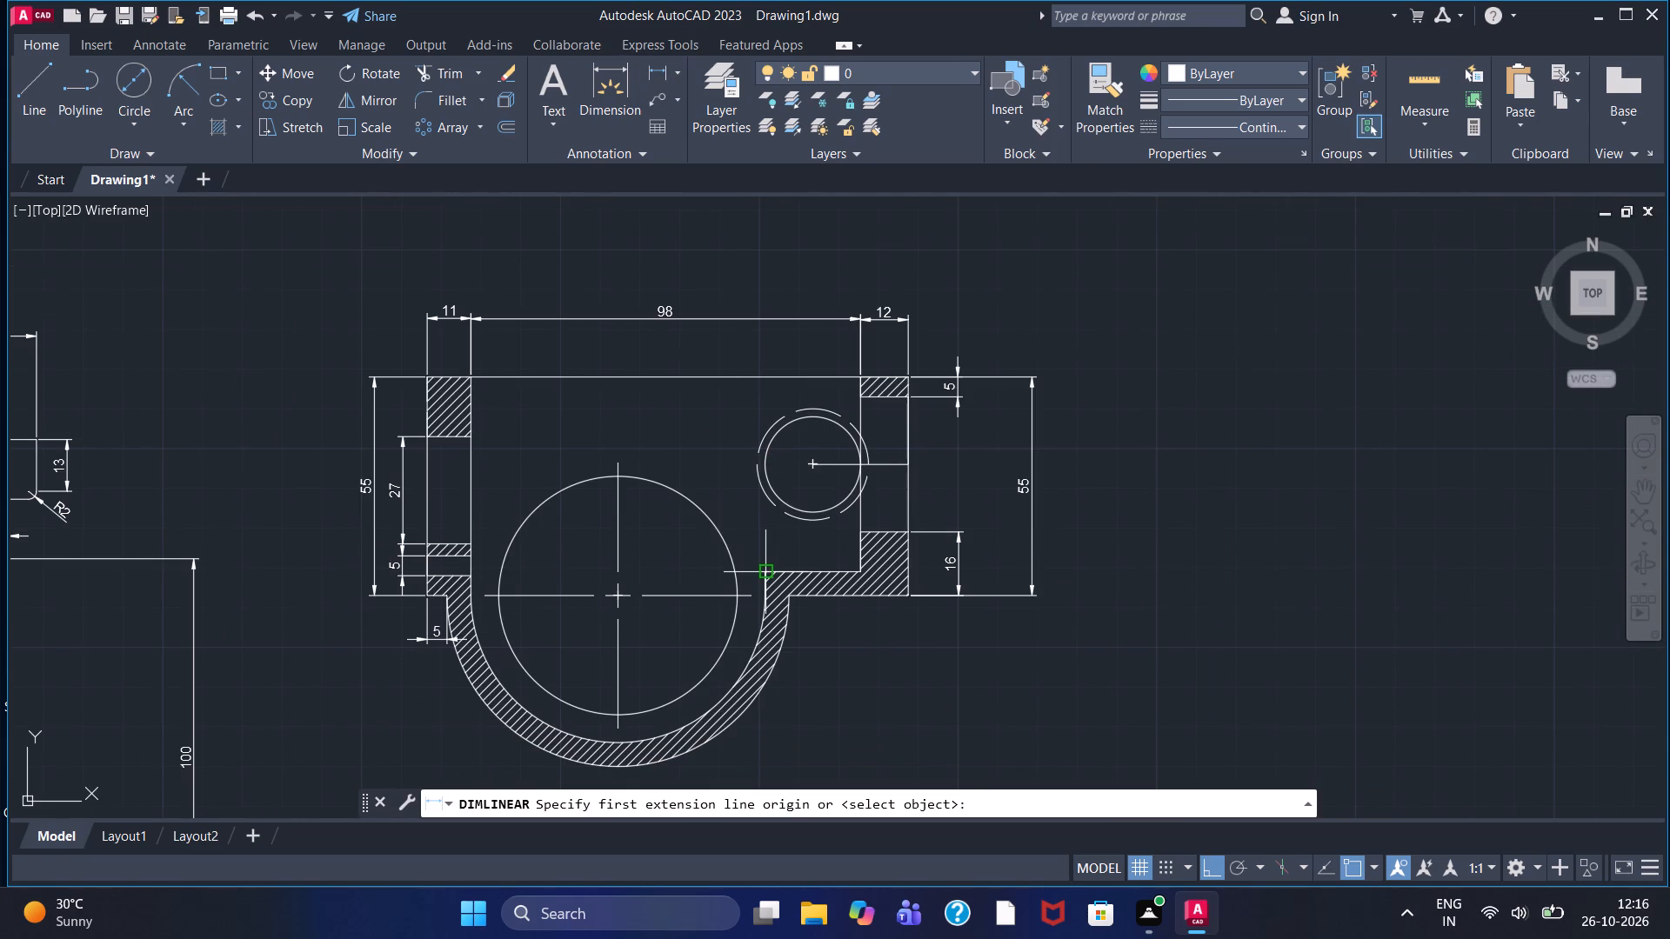
double_click(760, 566)
left_click(854, 573)
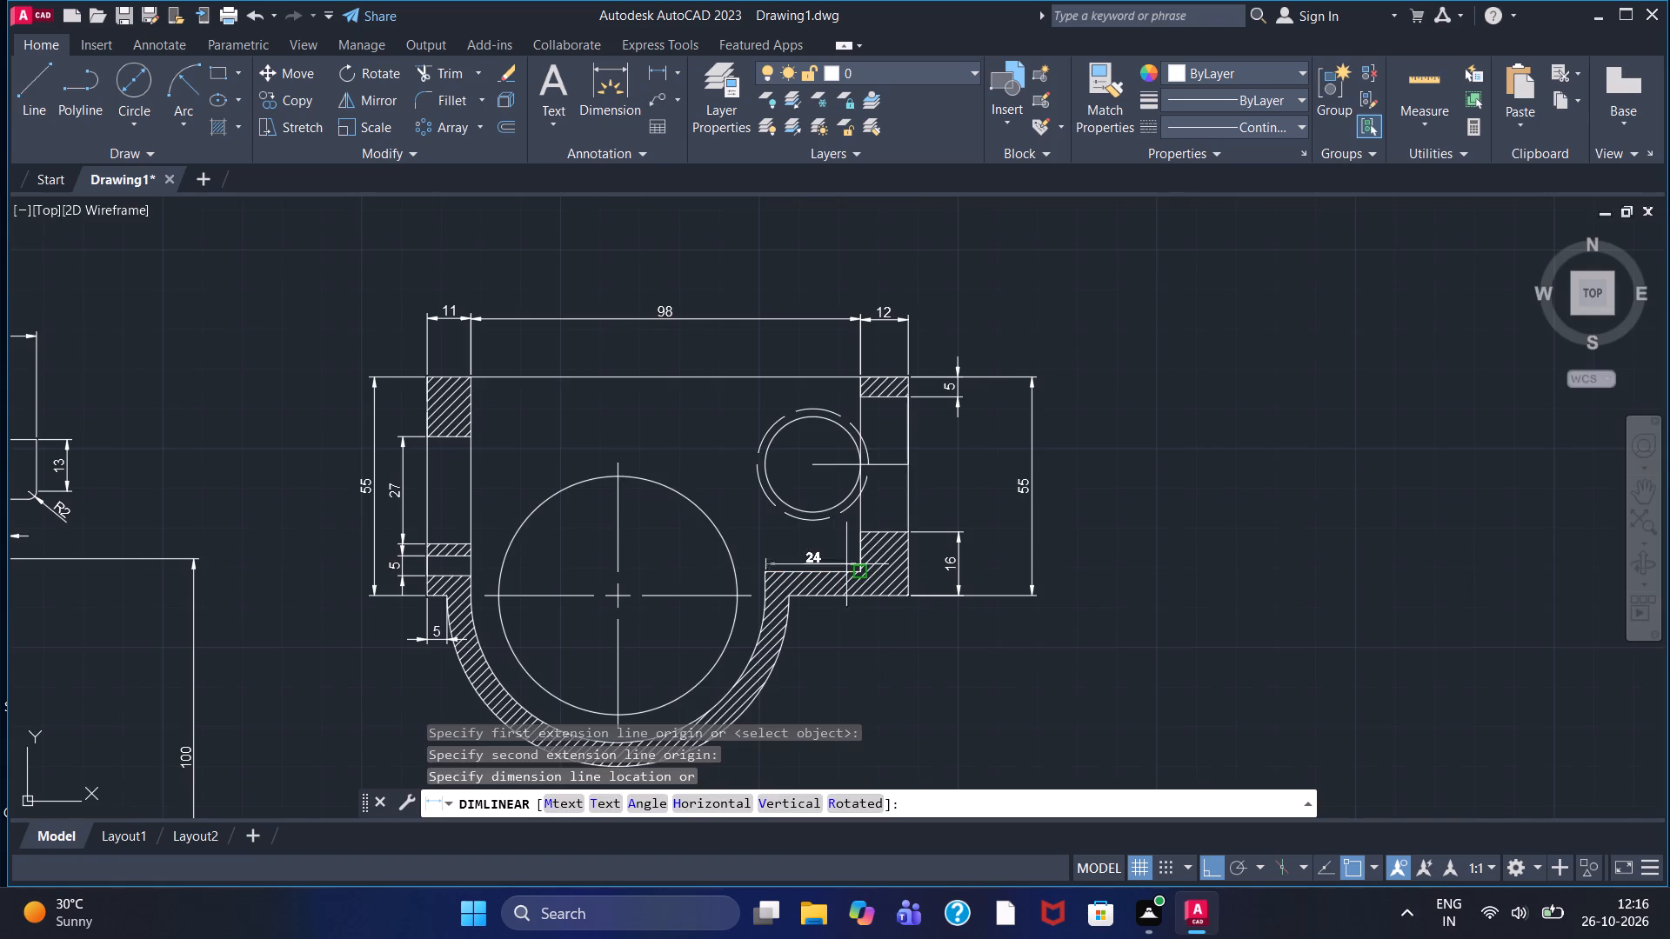
left_click(814, 546)
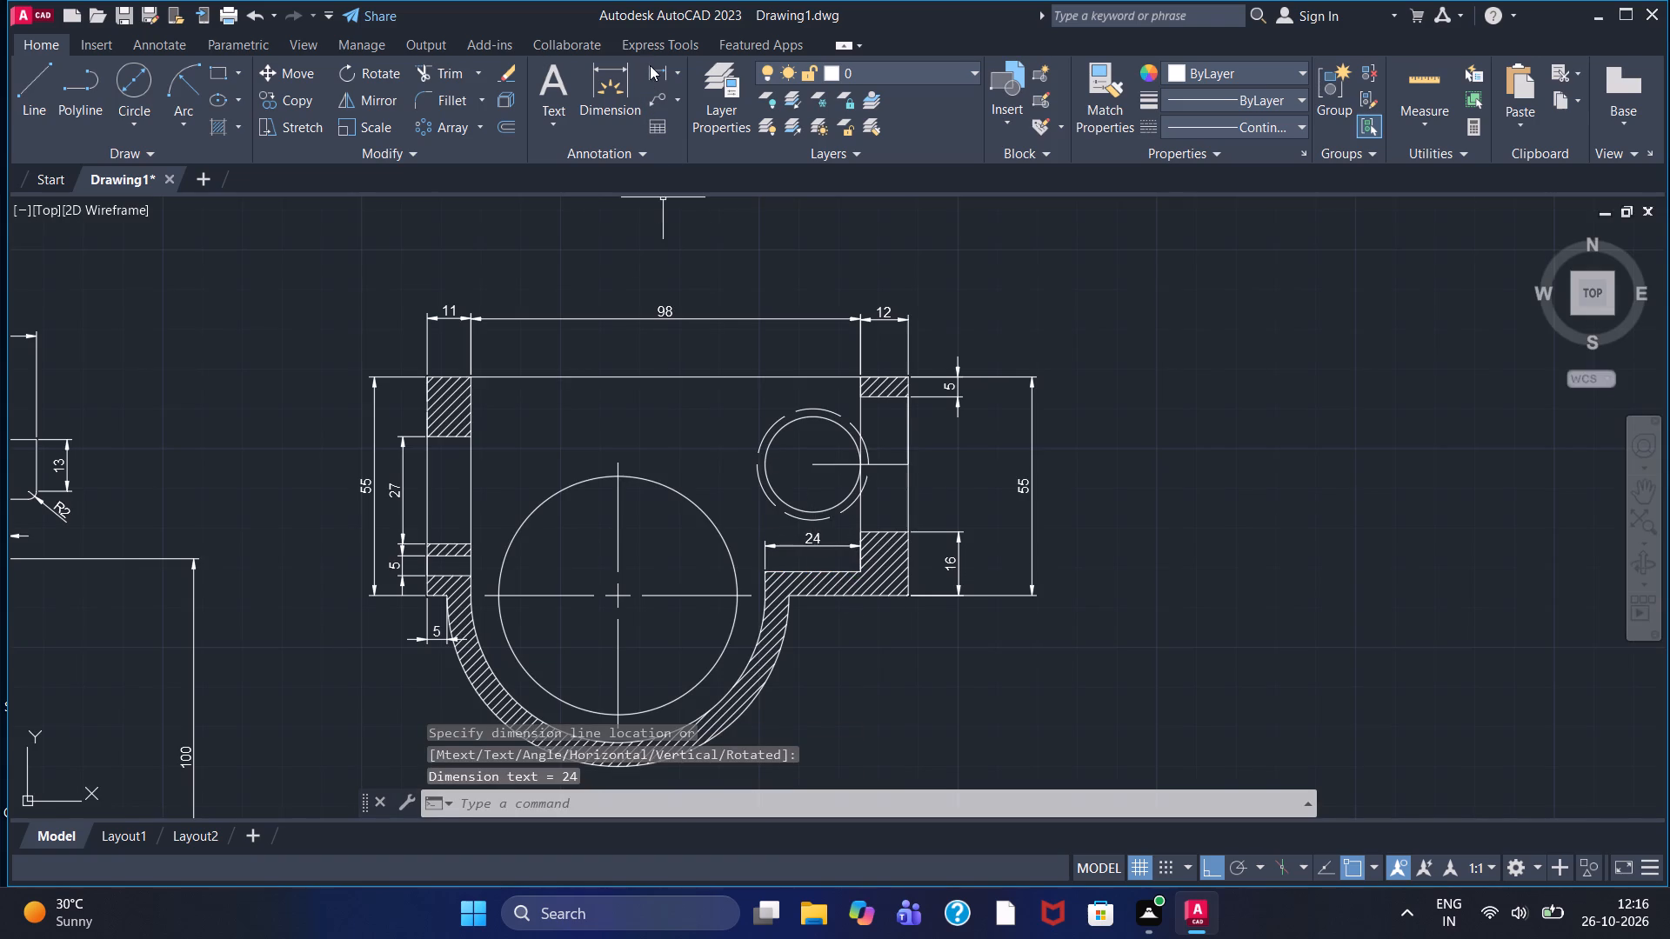
Add a horizontal linear dimension to the ledge's underside, from the curved shell to the wall's outer corner, placed below it.
left_click(651, 65)
left_click(789, 603)
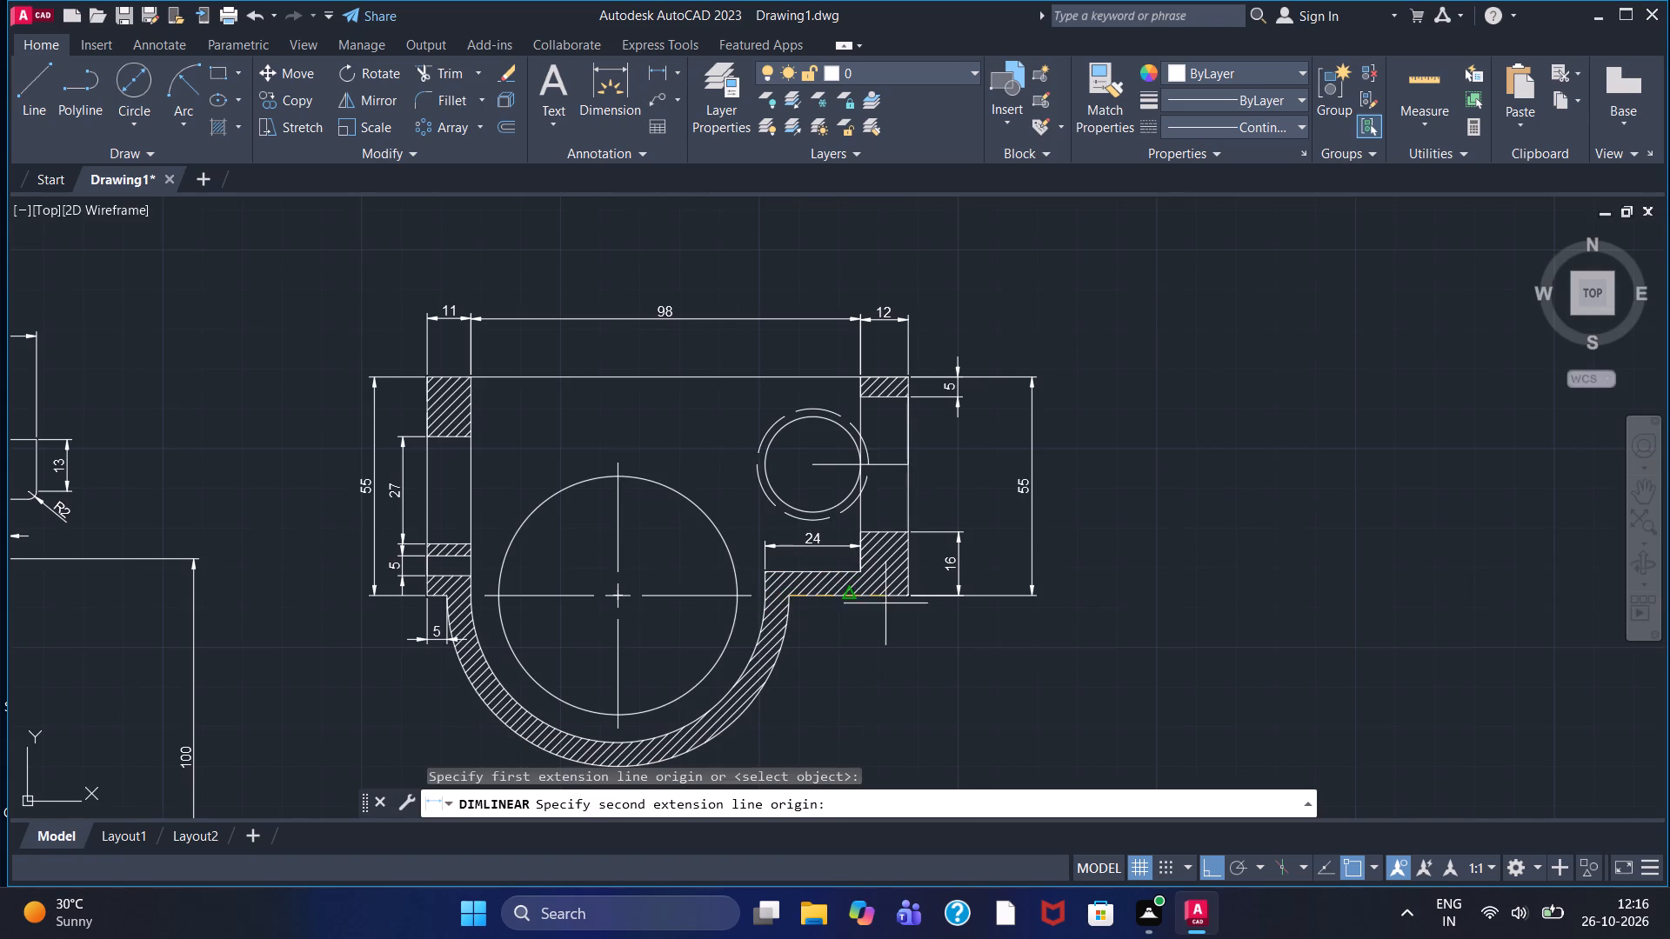
left_click(907, 597)
left_click(861, 635)
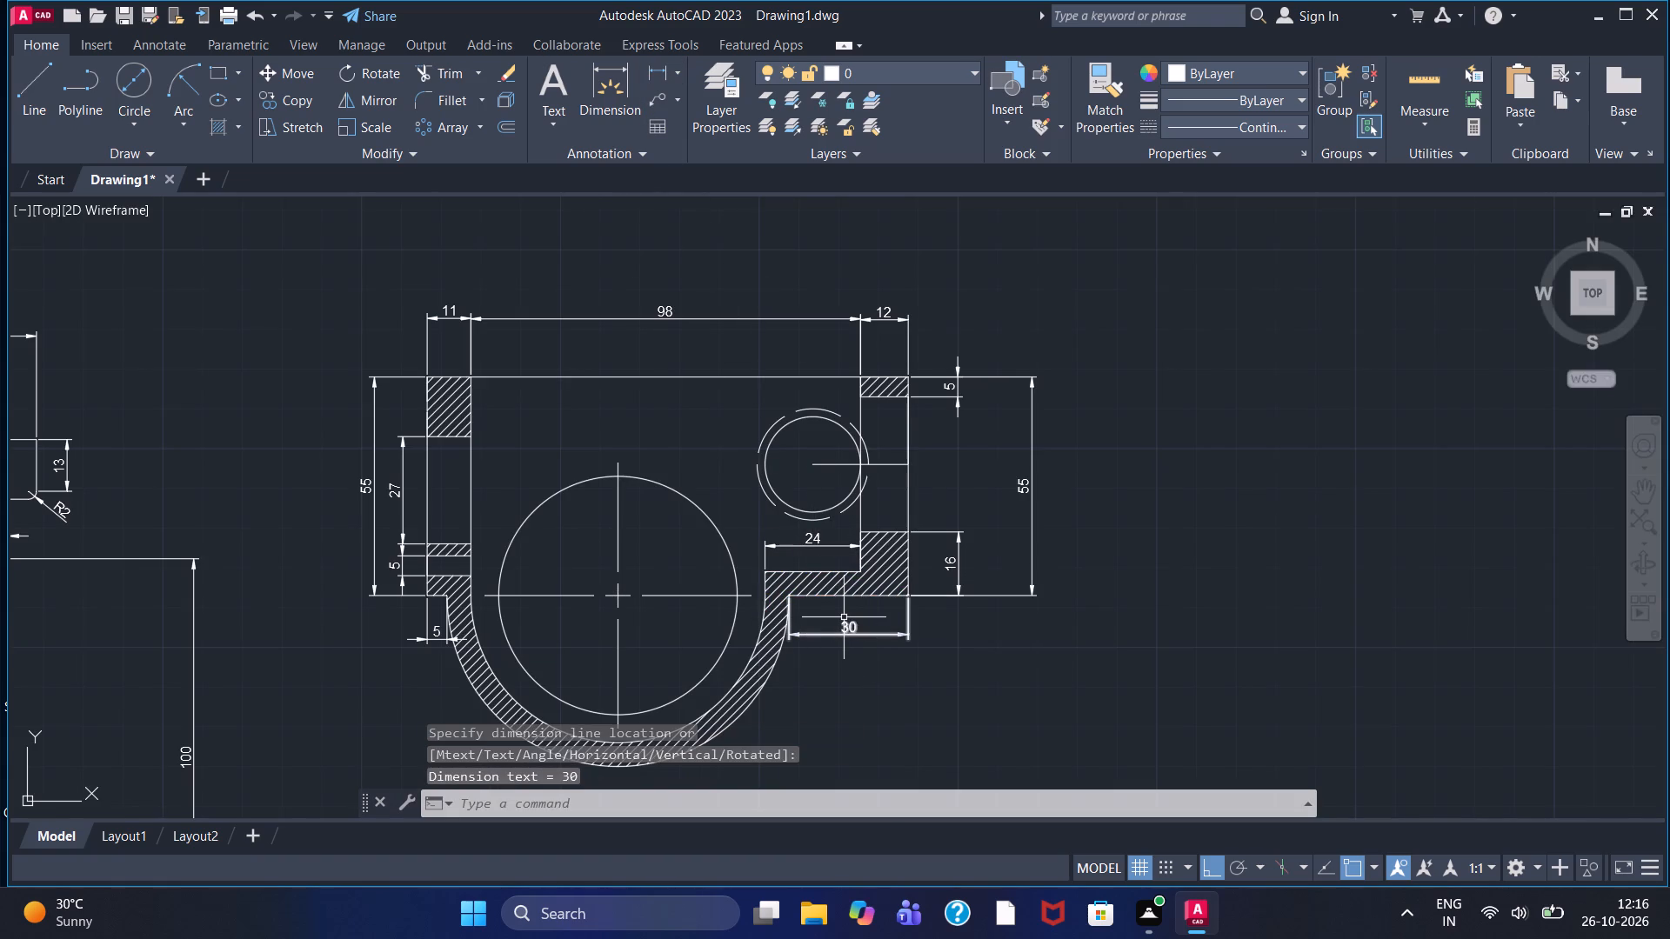
Add a vertical linear dimension to the unhatched opening in the wall beside the small circle, in line with the adjoining wall dimensions.
left_click(655, 64)
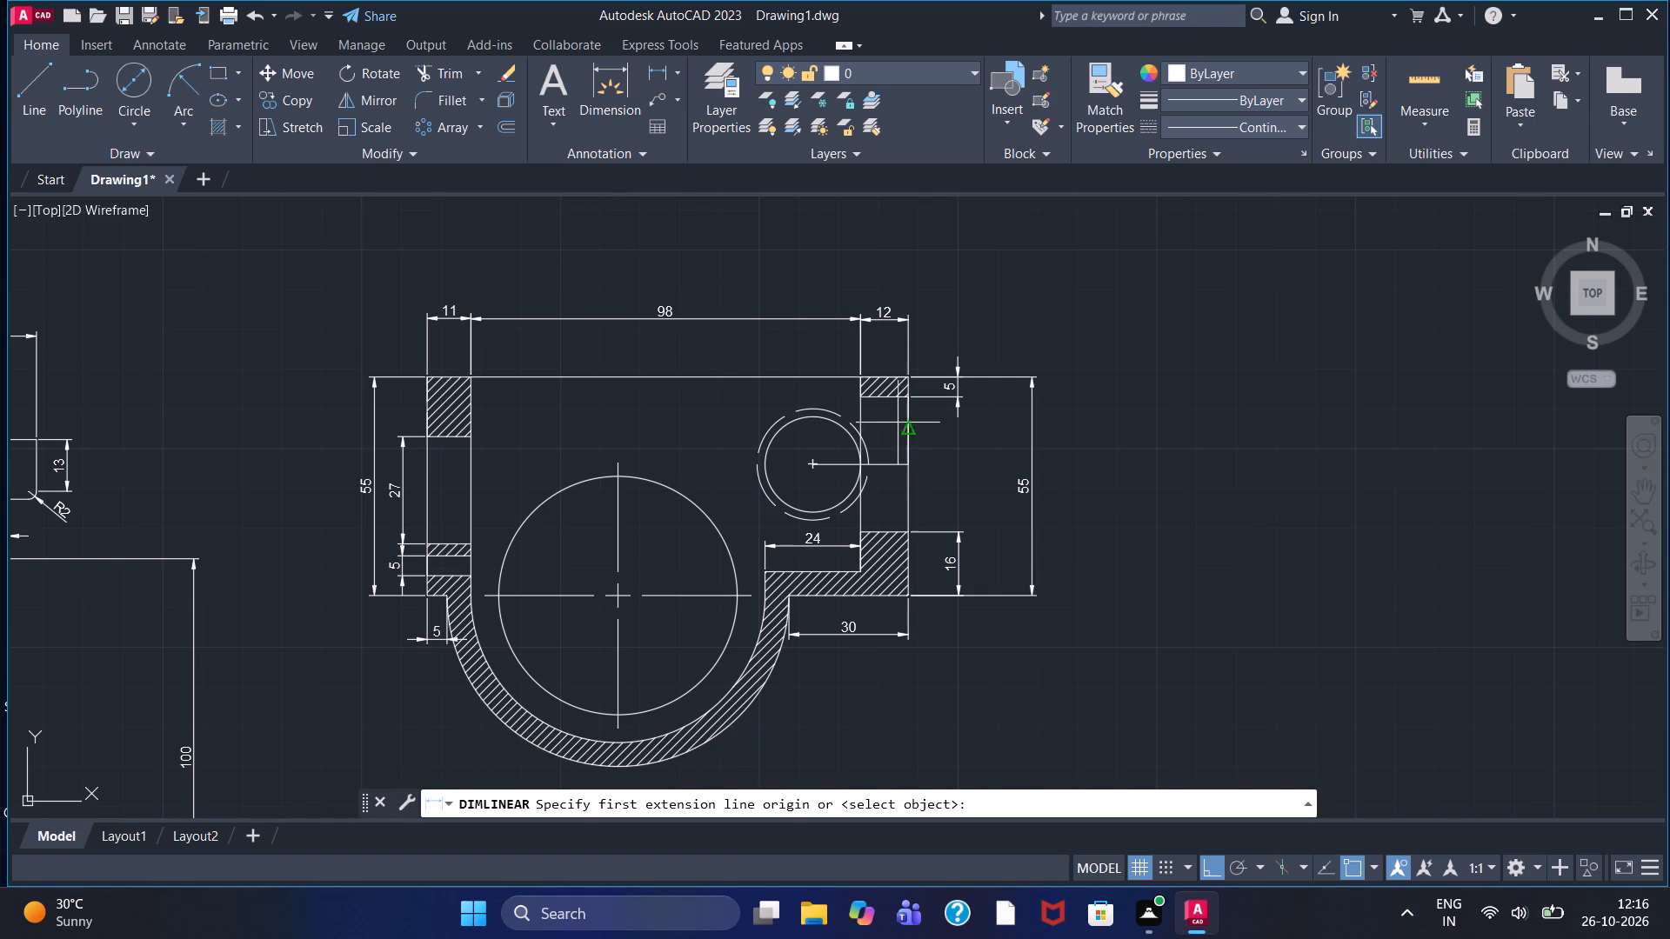
left_click(910, 397)
left_click(908, 535)
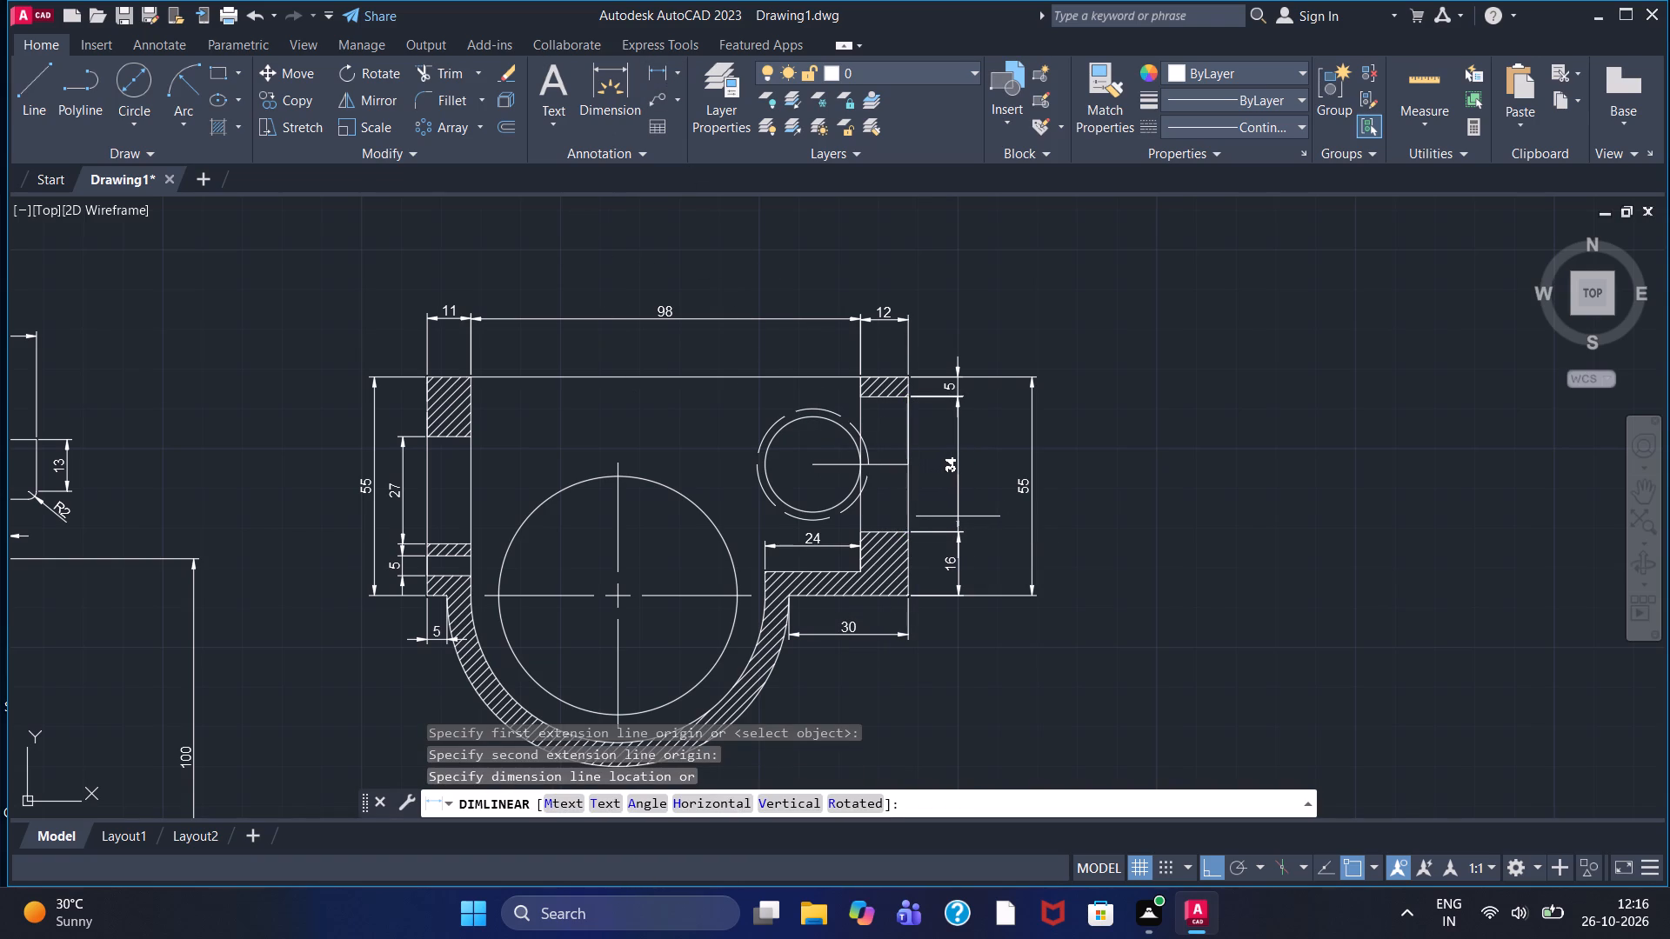
left_click(958, 516)
Add a diameter dimension to the small solid circle in the section view, with its text outside the circle.
scroll(908, 465, "up", 2)
middle_click_drag(876, 446, 873, 507)
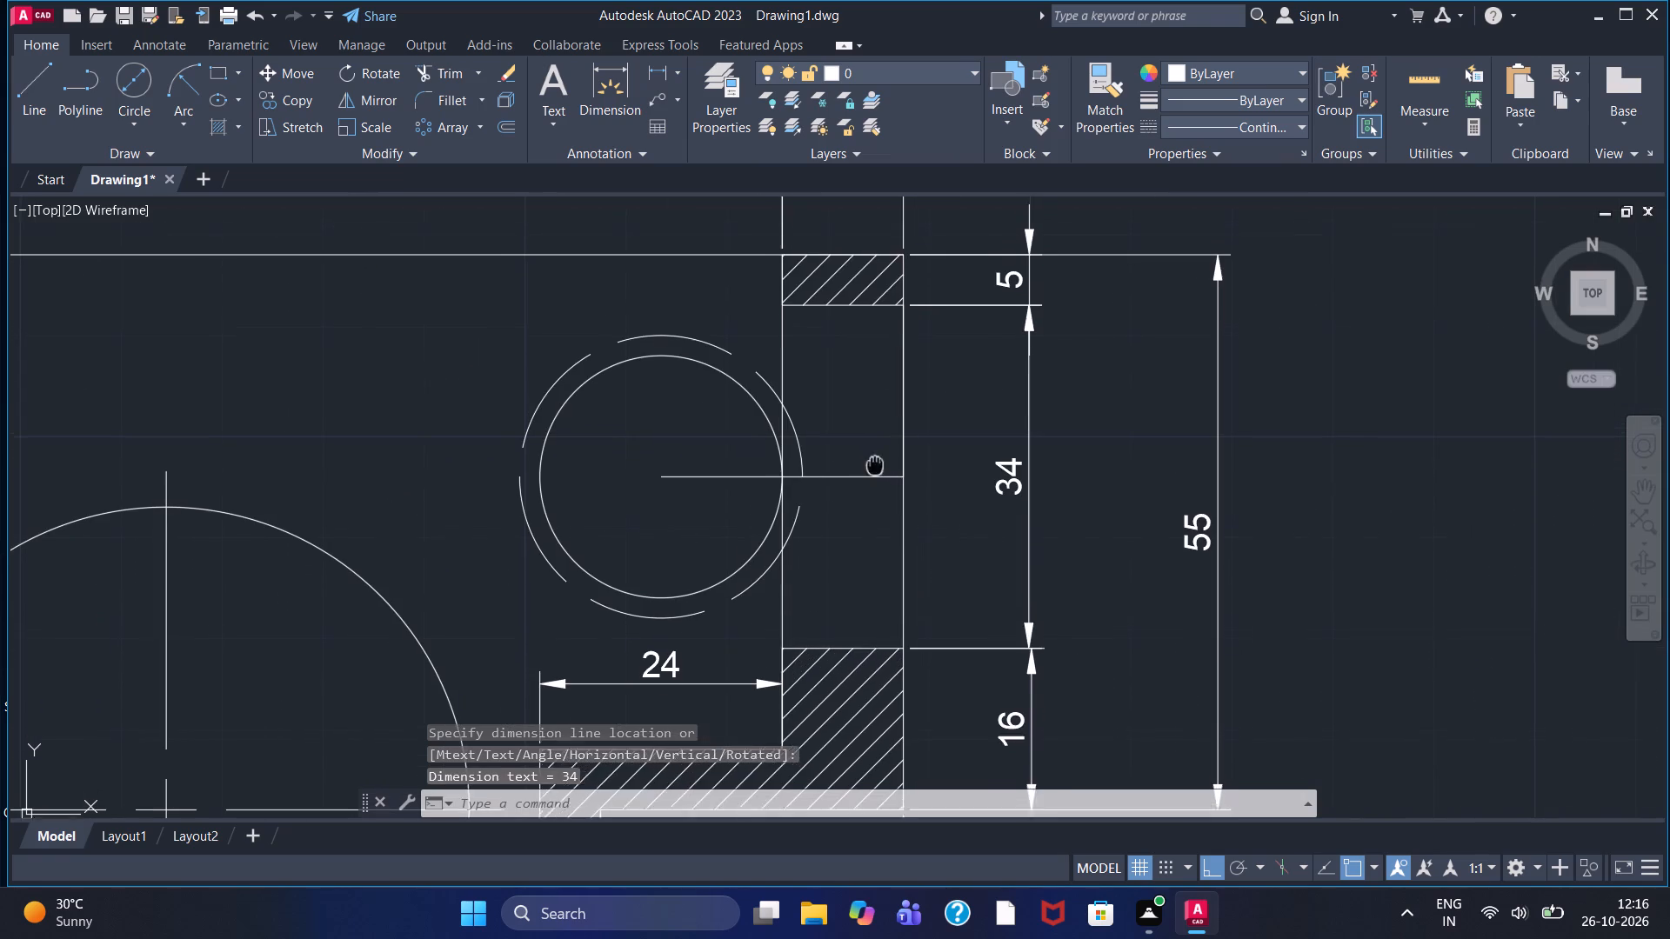
middle_click_drag(873, 507, 888, 581)
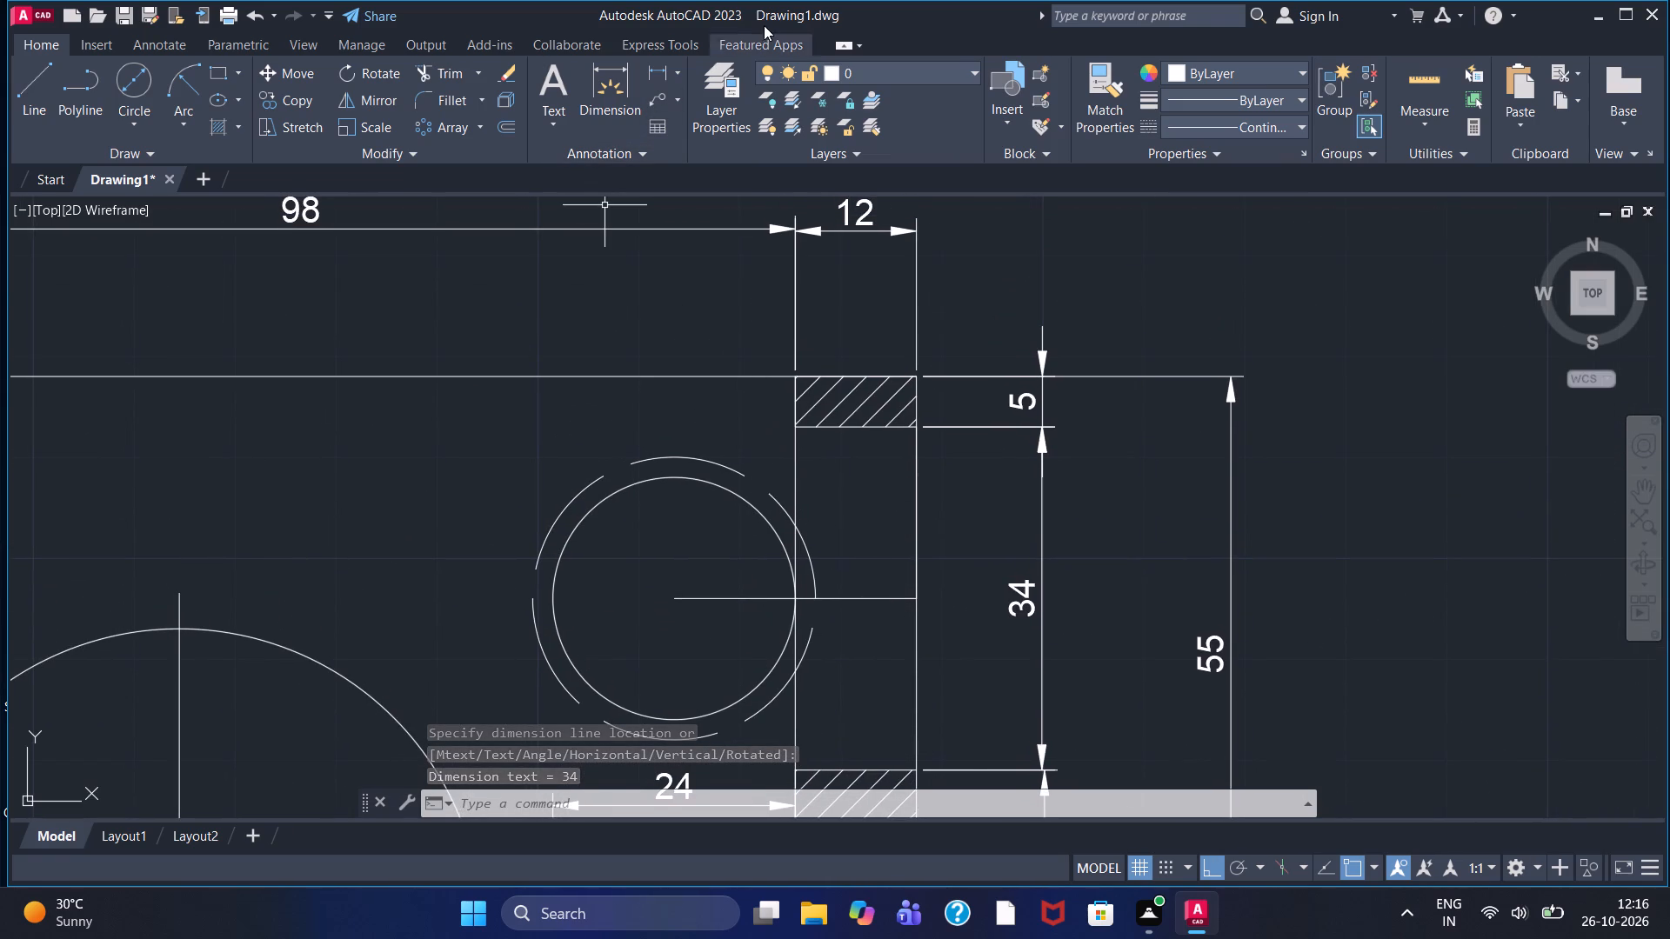
left_click(680, 73)
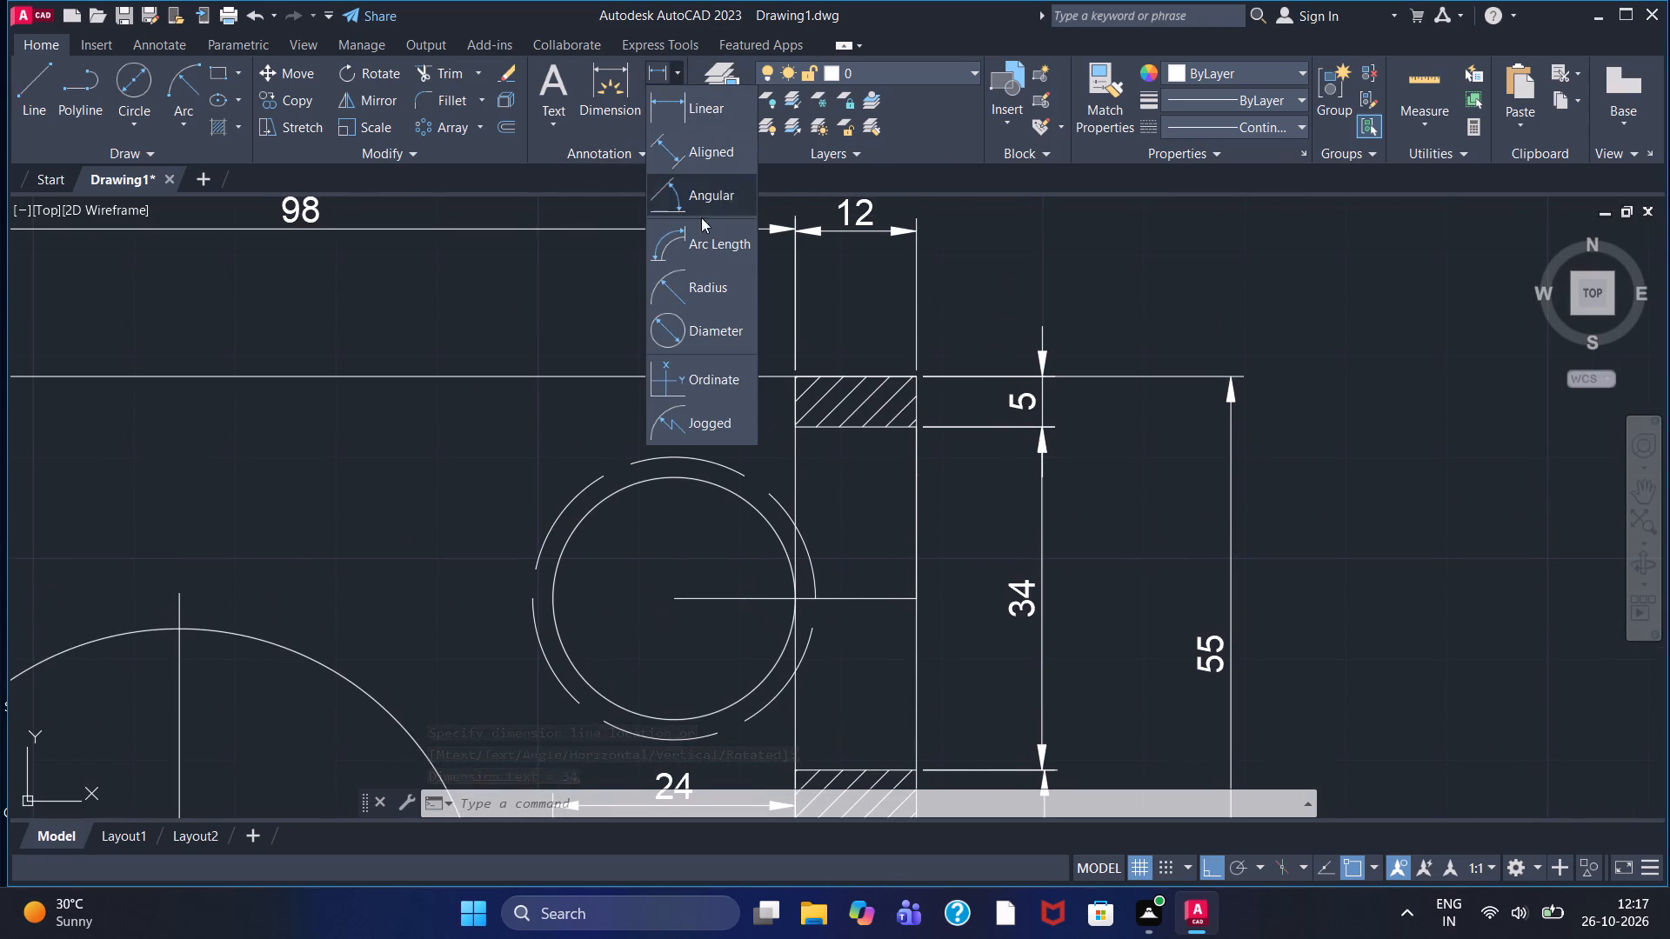
left_click(702, 325)
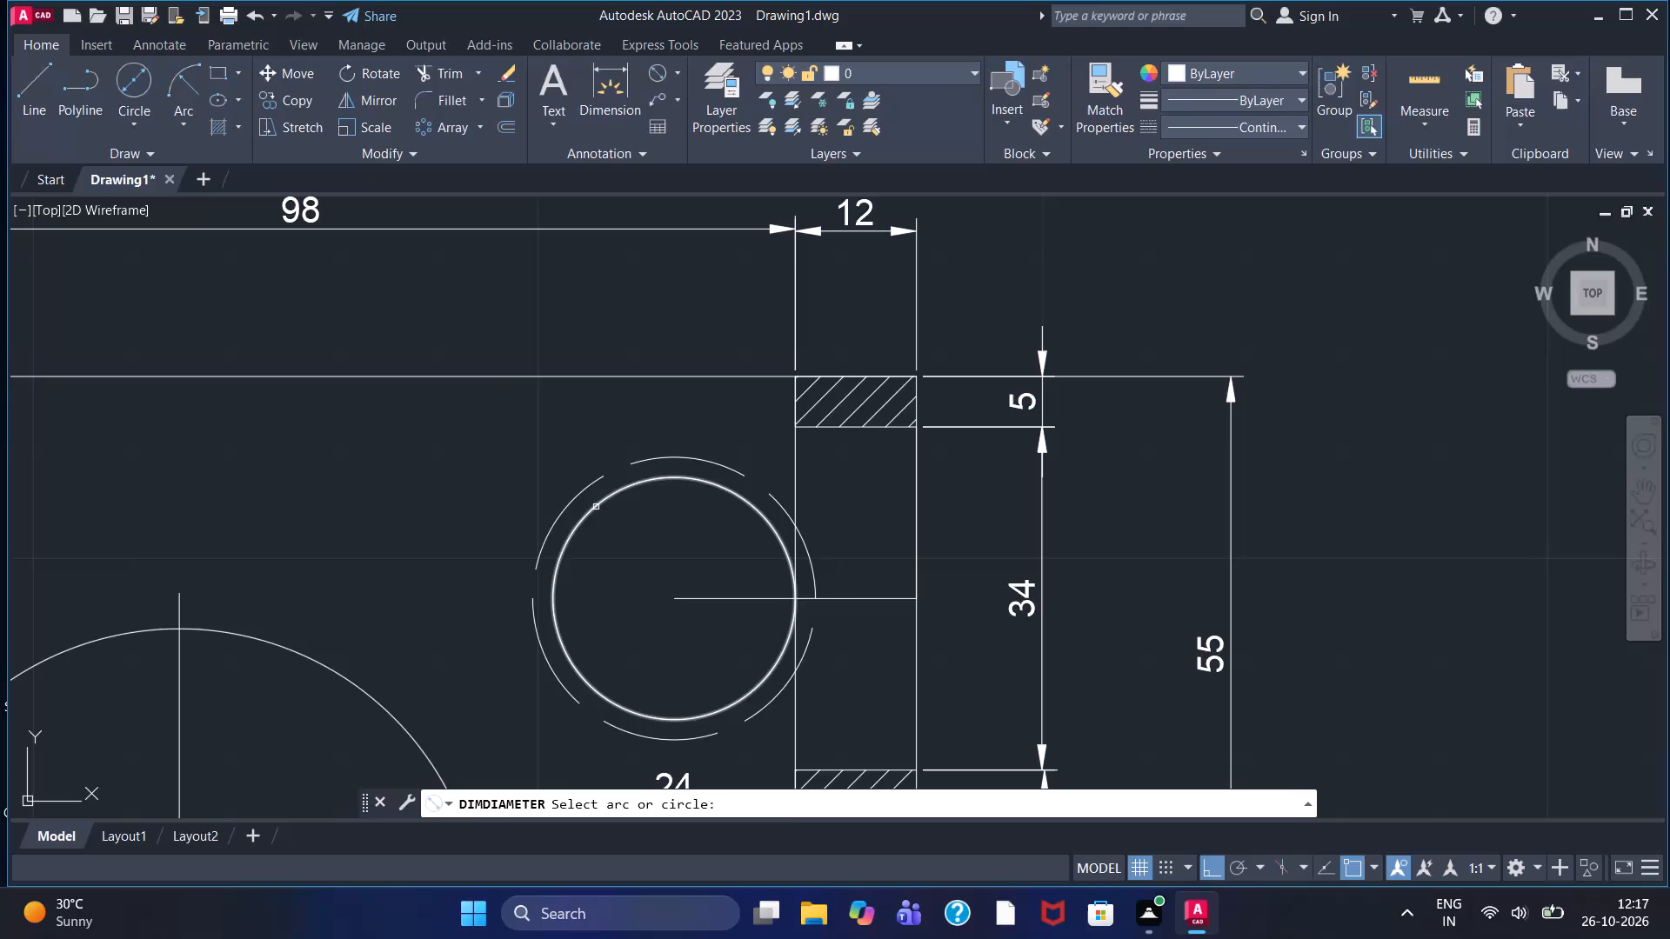
left_click(595, 505)
left_click(475, 446)
Add a diameter dimension to the dashed circle around the small circle, with its text just above the housing's top edge.
right_click(475, 428)
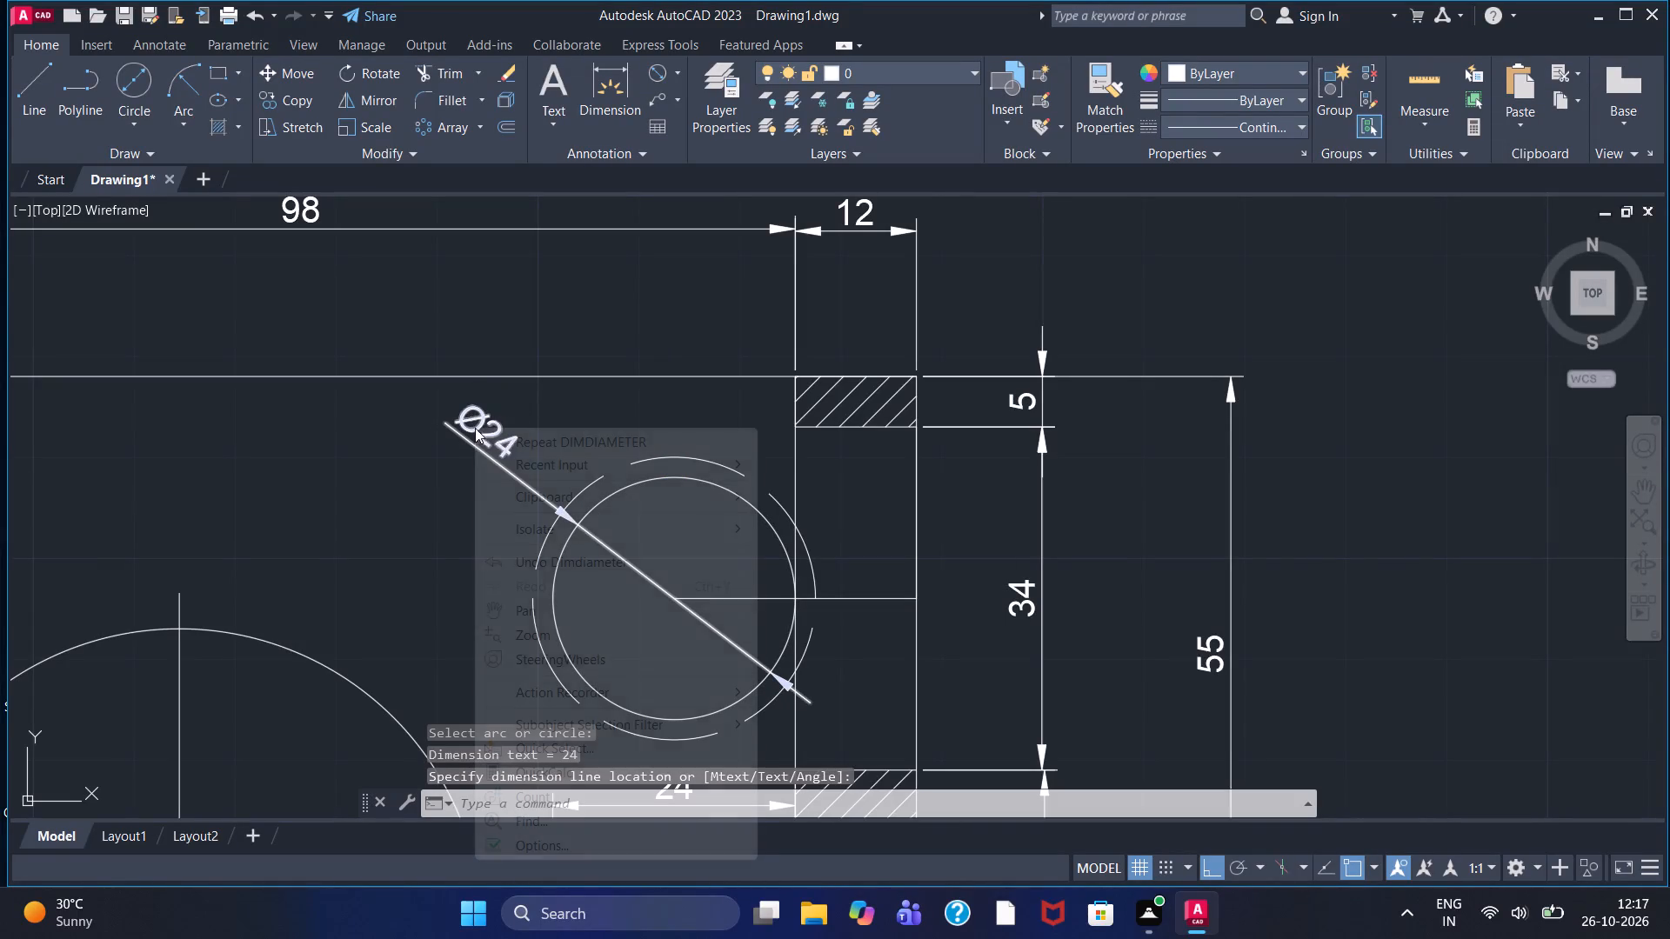
left_click(539, 434)
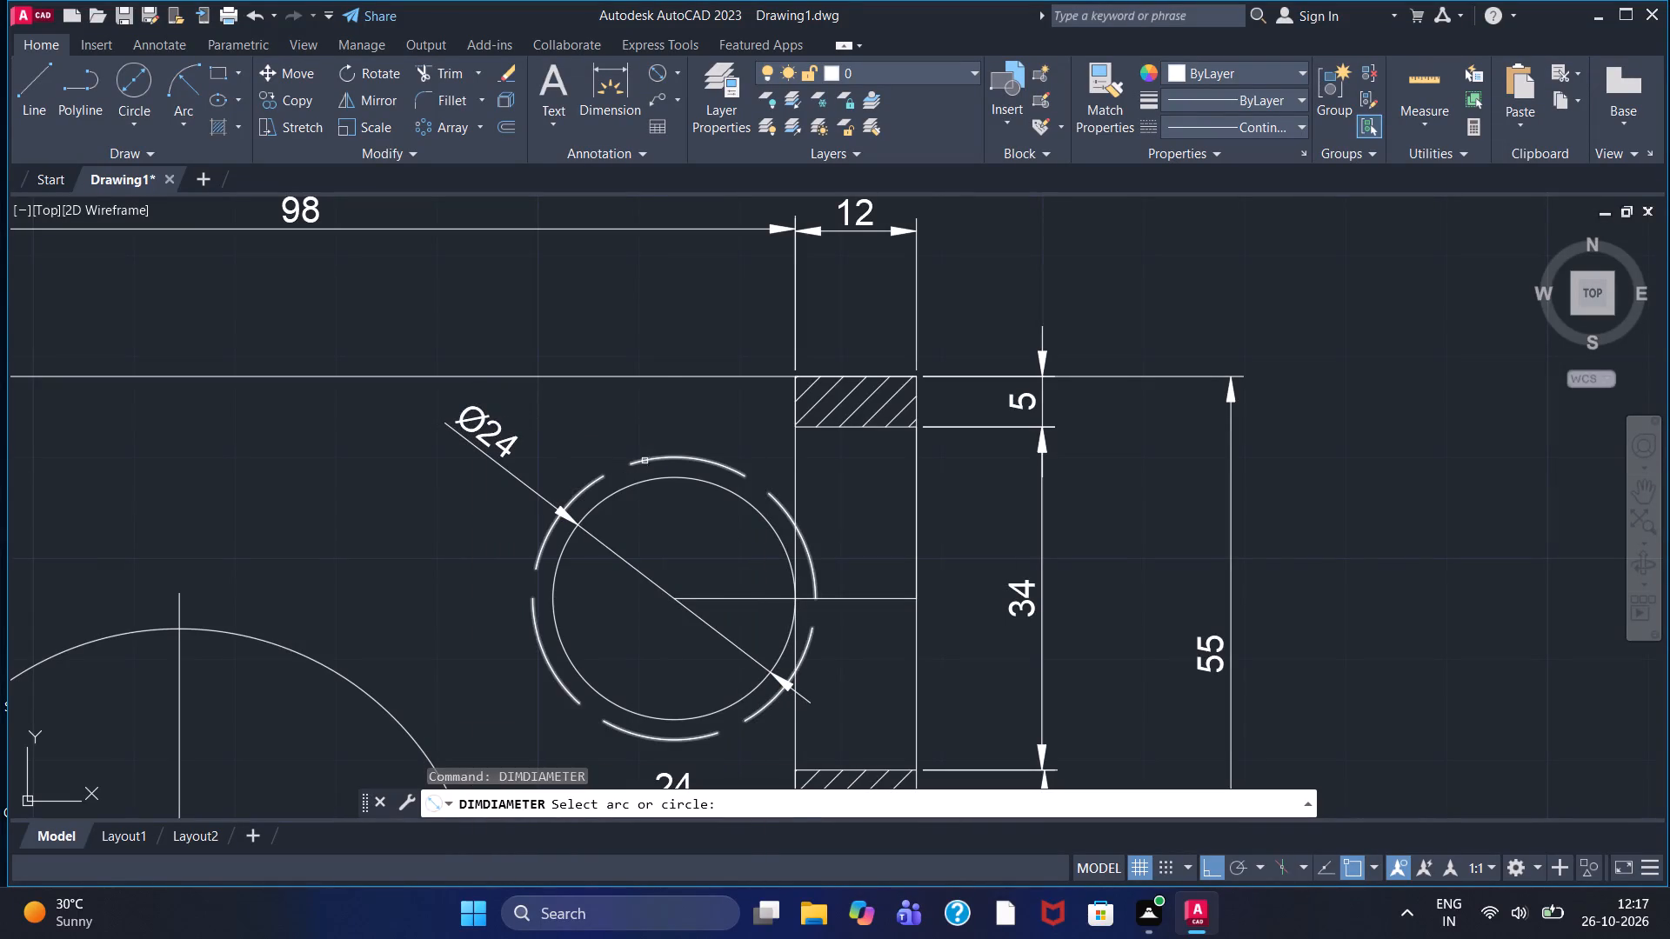
left_click(645, 459)
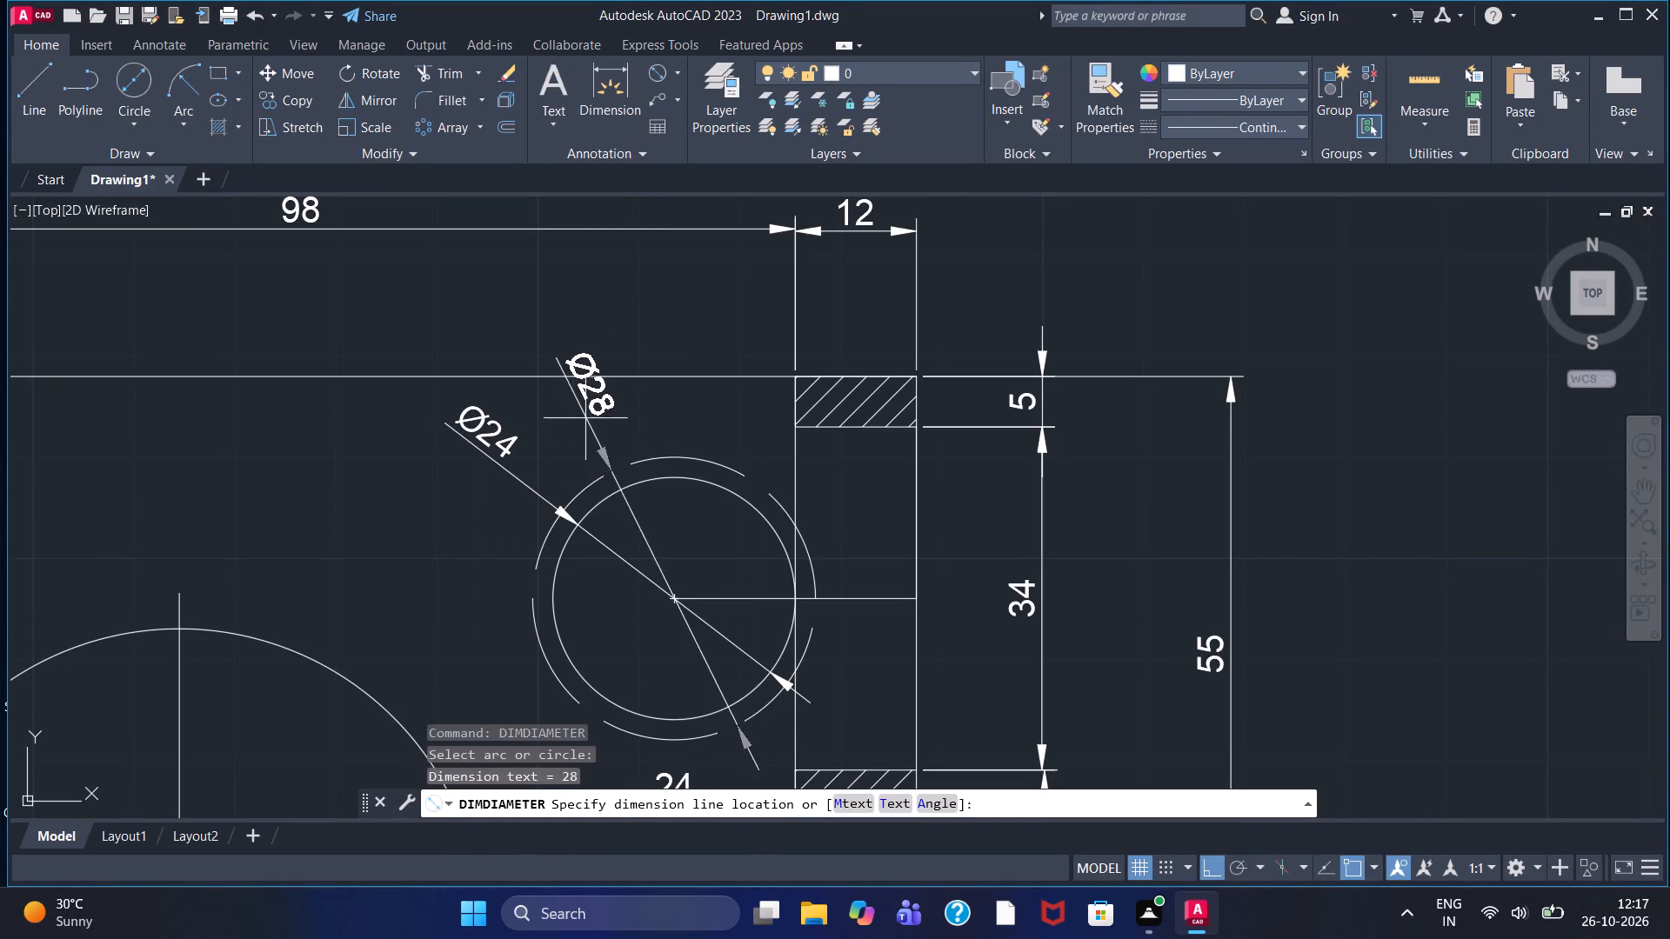
left_click(594, 343)
Add a diameter dimension to the large bore circle, with its text just outside the circle's upper edge.
scroll(605, 427, "down", 2)
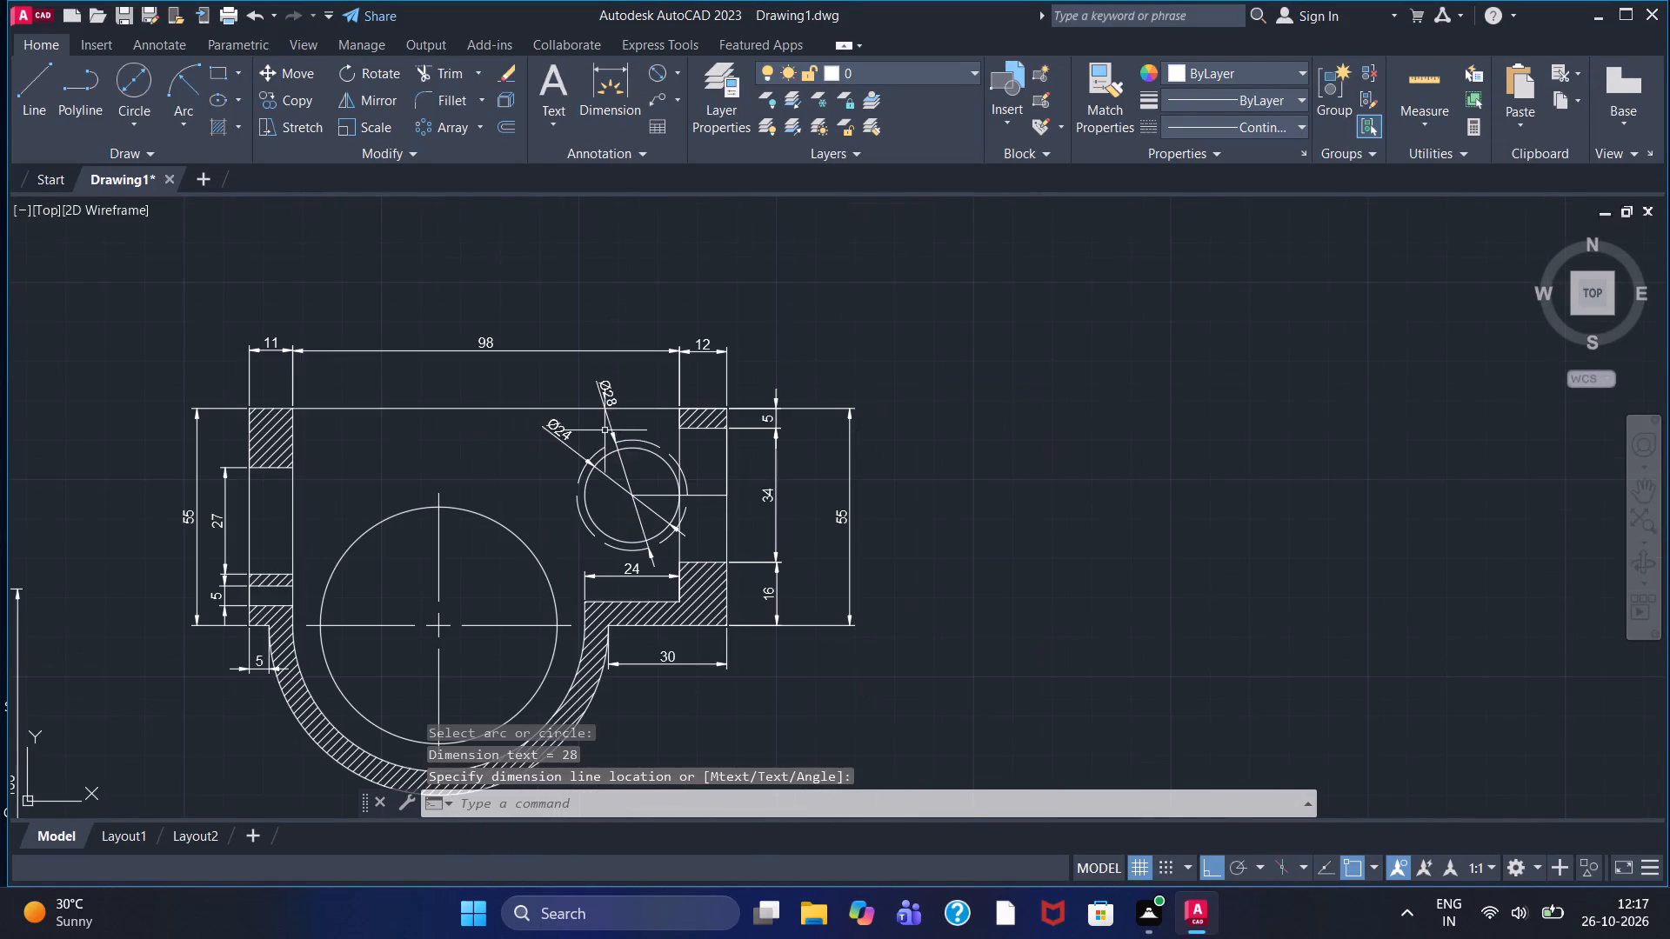
right_click(602, 400)
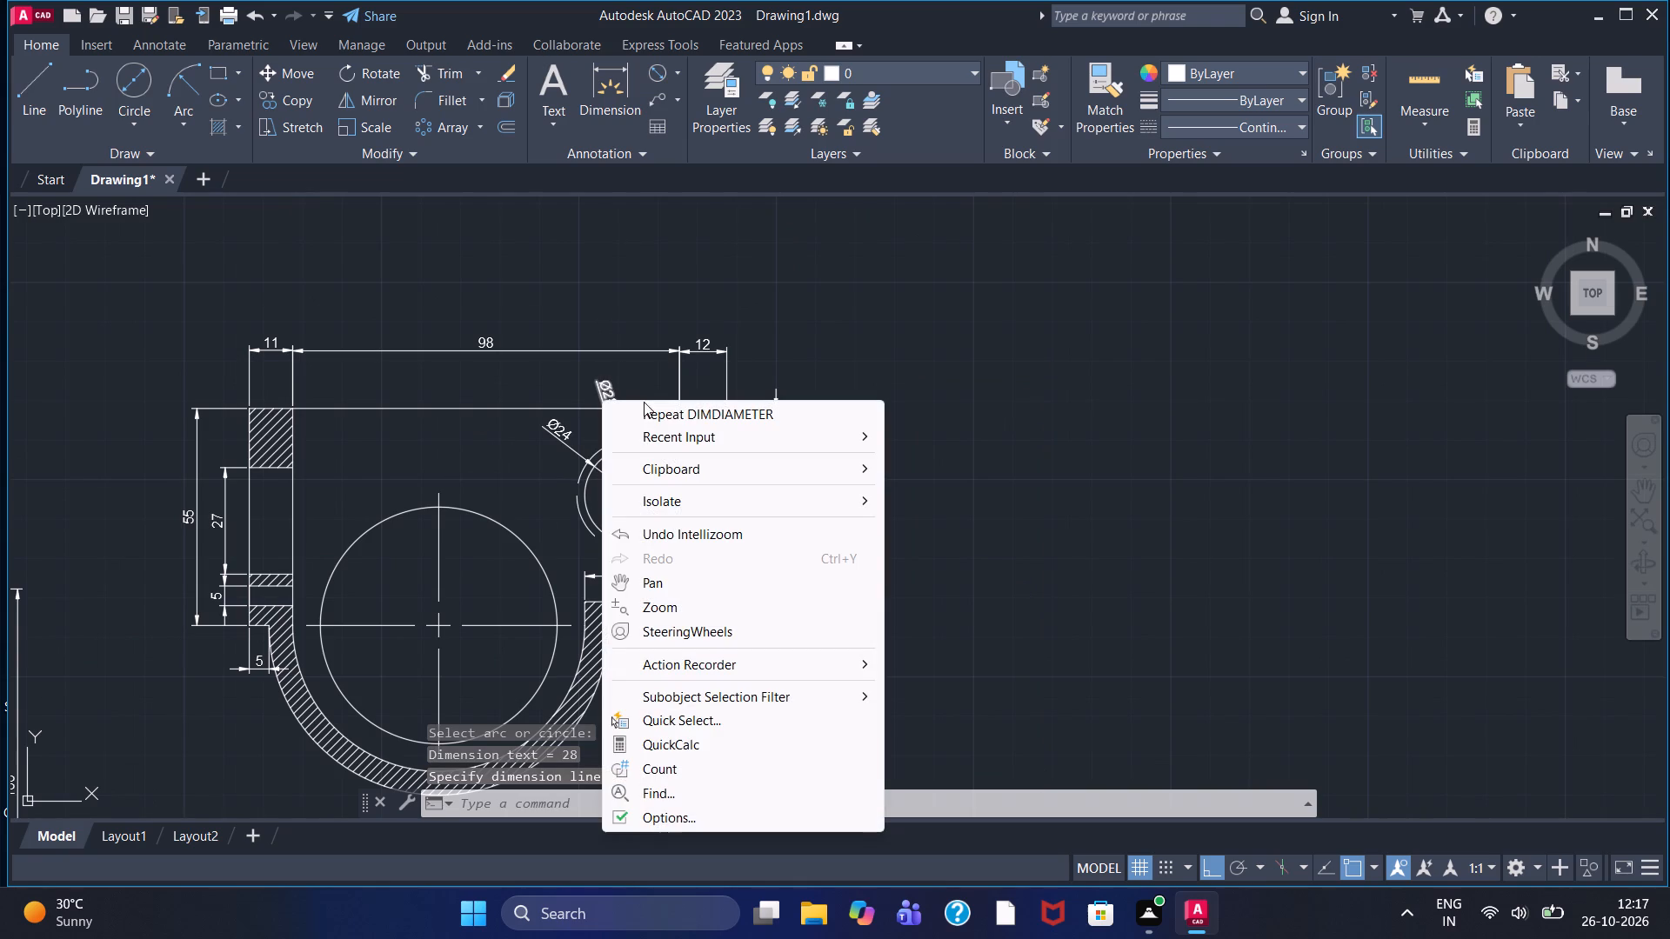
left_click(650, 410)
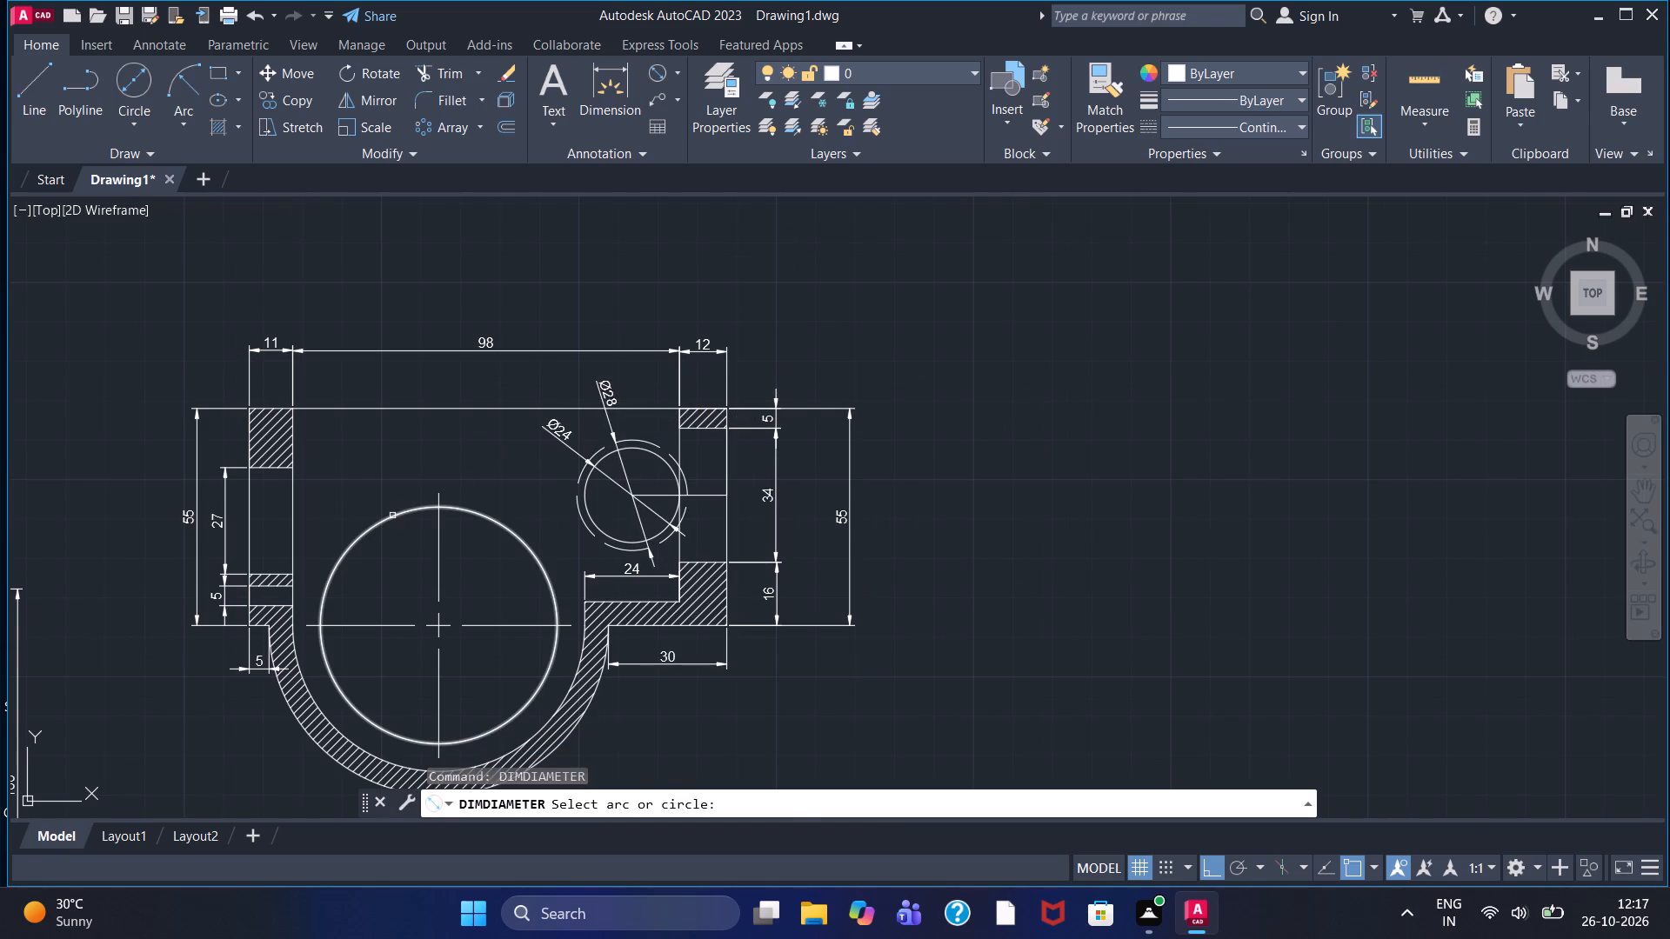
left_click(392, 516)
left_click(381, 480)
Add a diameter dimension to the inner arc of the hatched curved shell, with its text outside the shell.
right_click(386, 477)
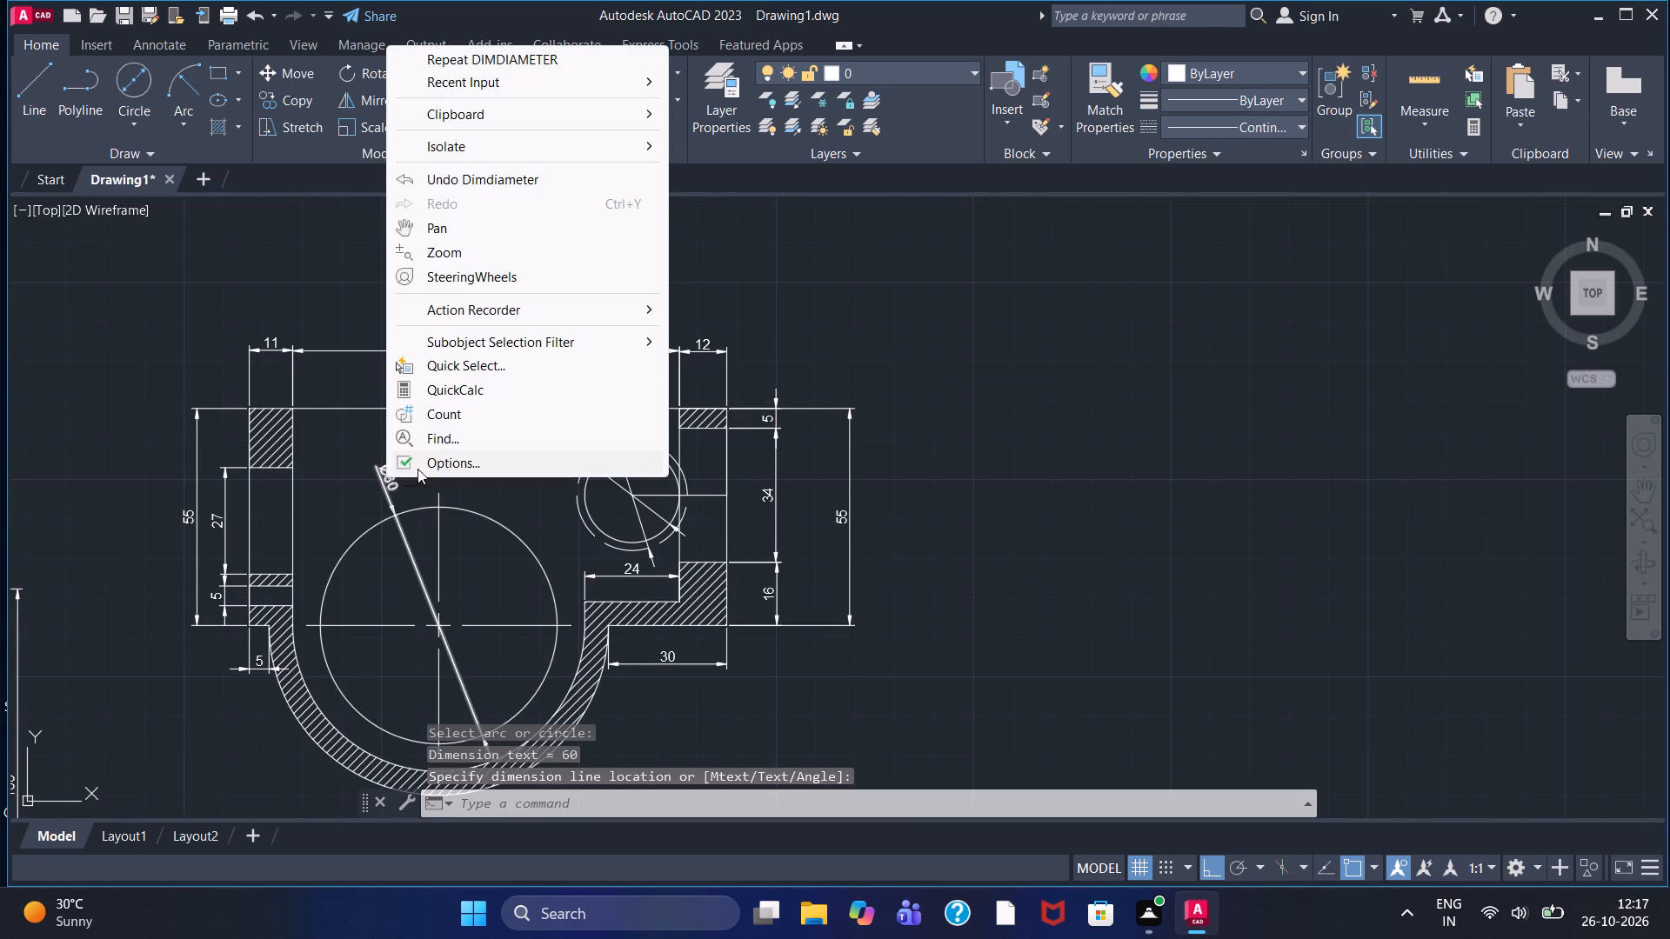
left_click(531, 59)
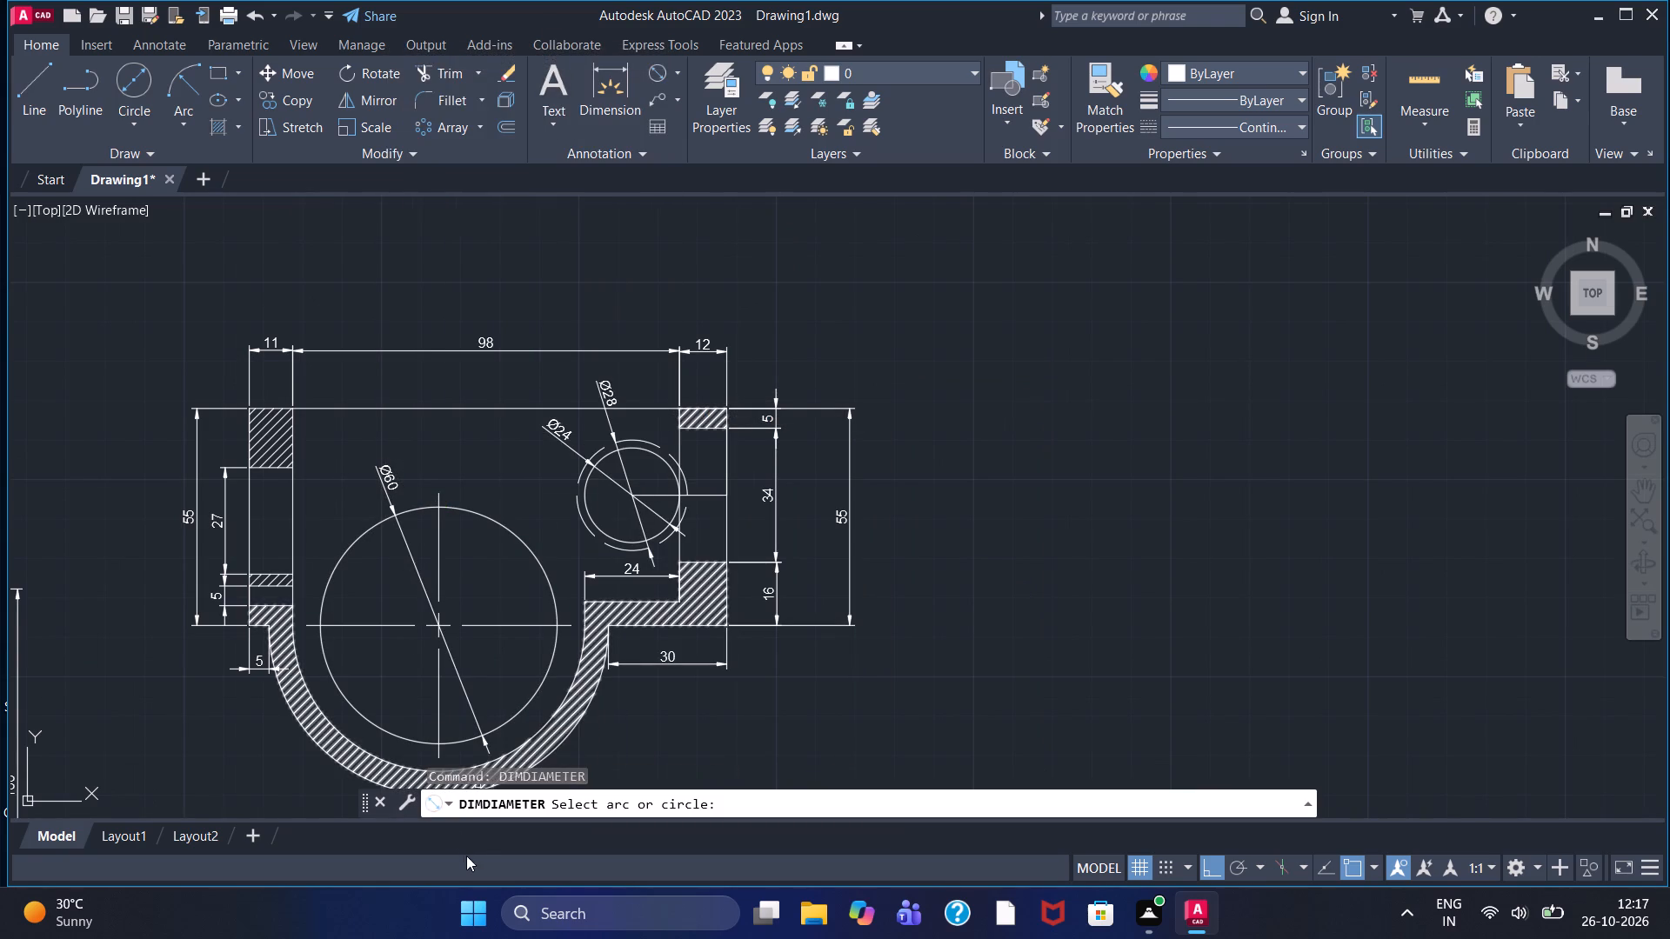
middle_click_drag(451, 630, 524, 262)
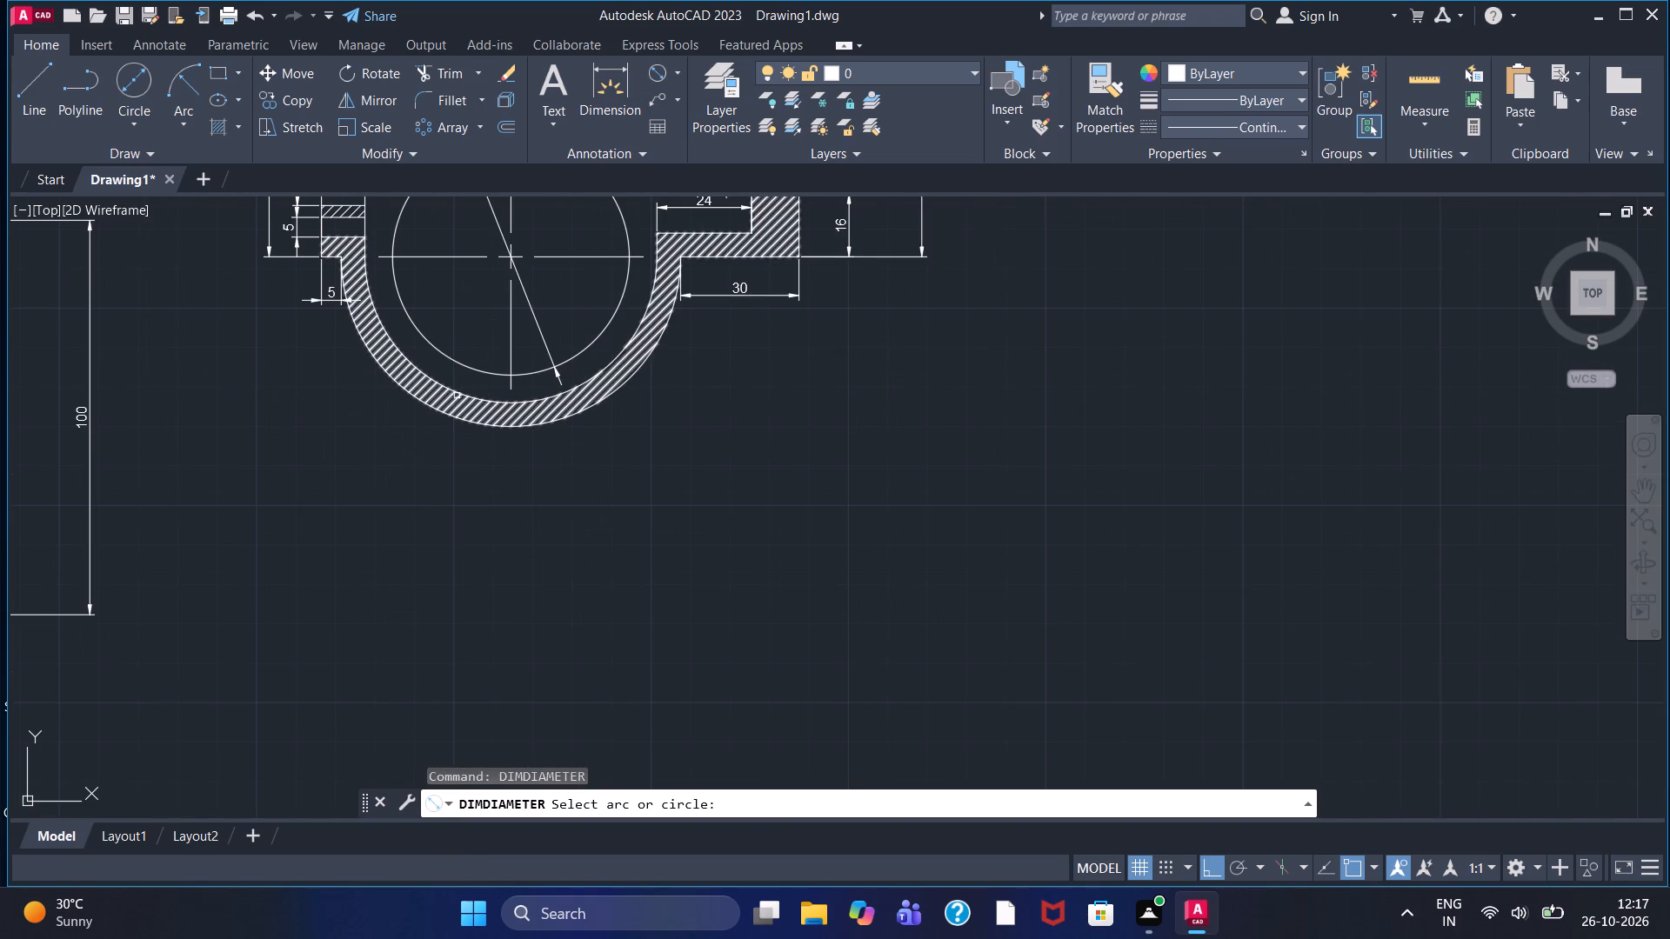
left_click(459, 395)
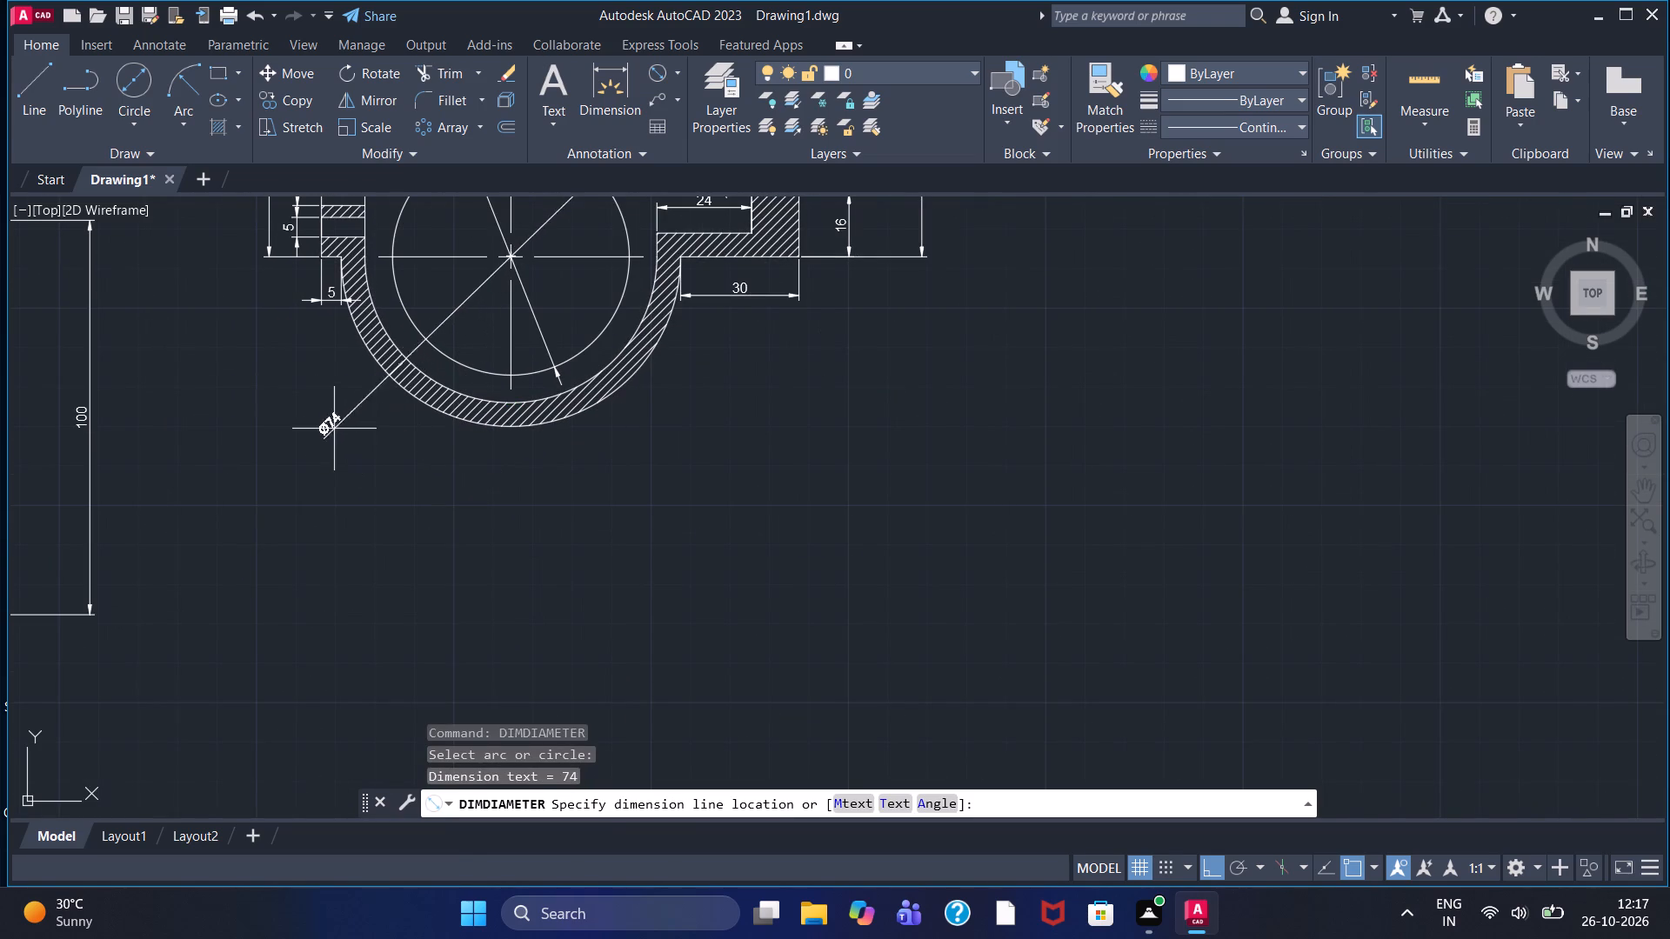
left_click(313, 420)
Add a diameter dimension to the outer arc of the hatched curved shell, with its text beside the inner arc's dimension.
right_click(304, 413)
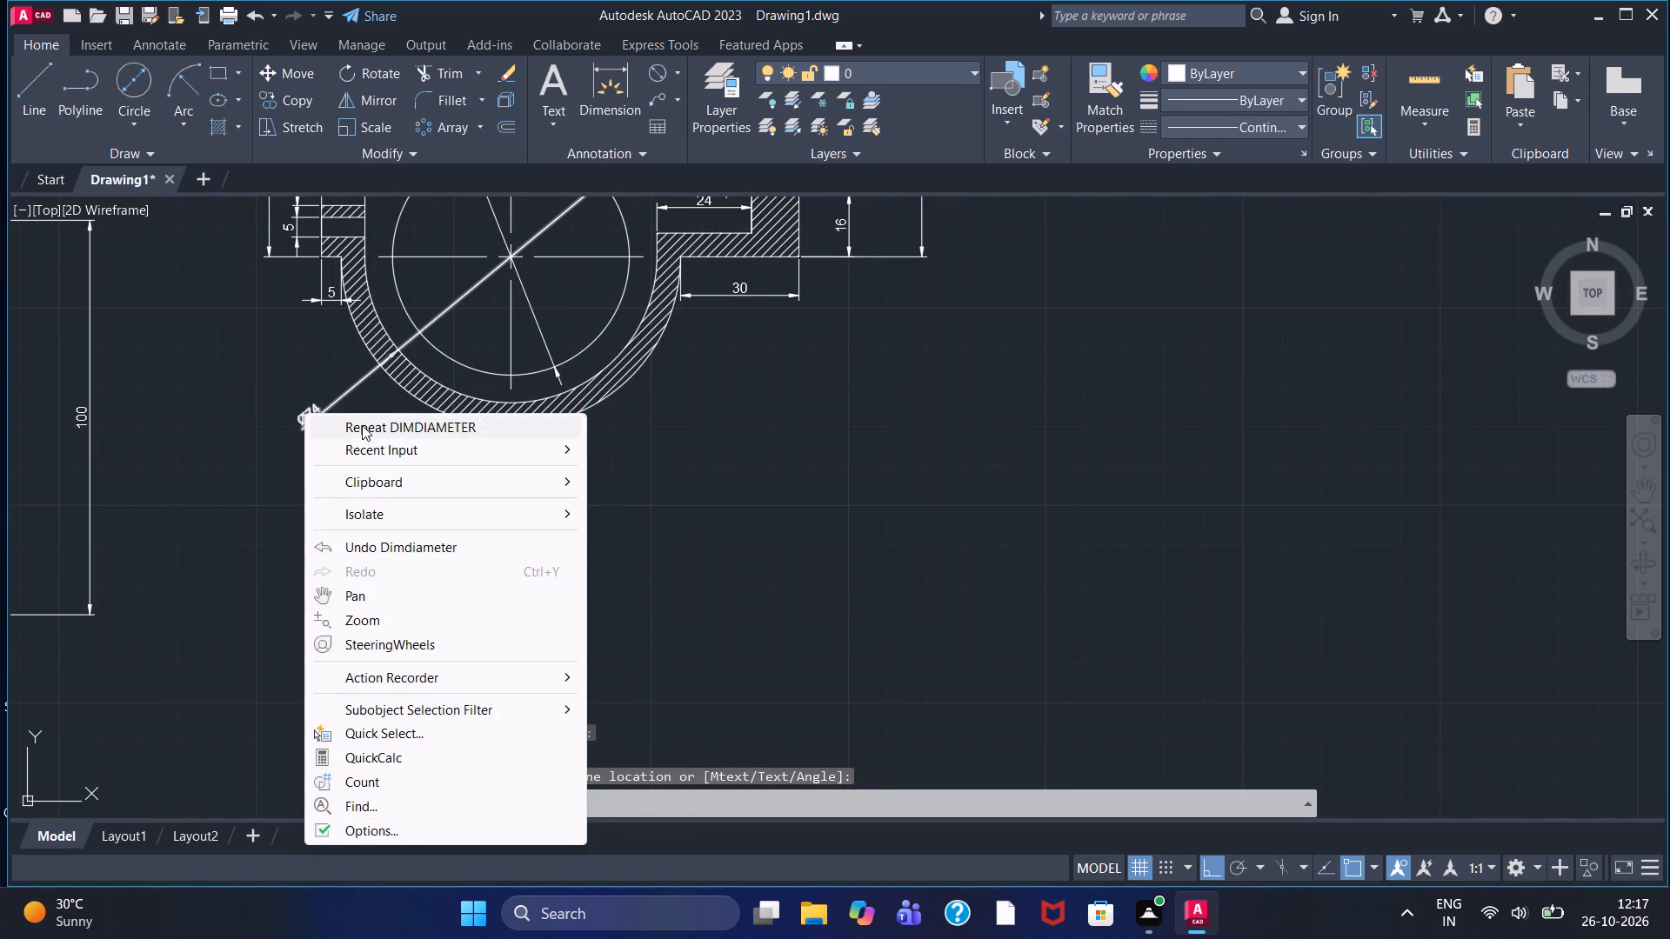
left_click(362, 425)
left_click(430, 409)
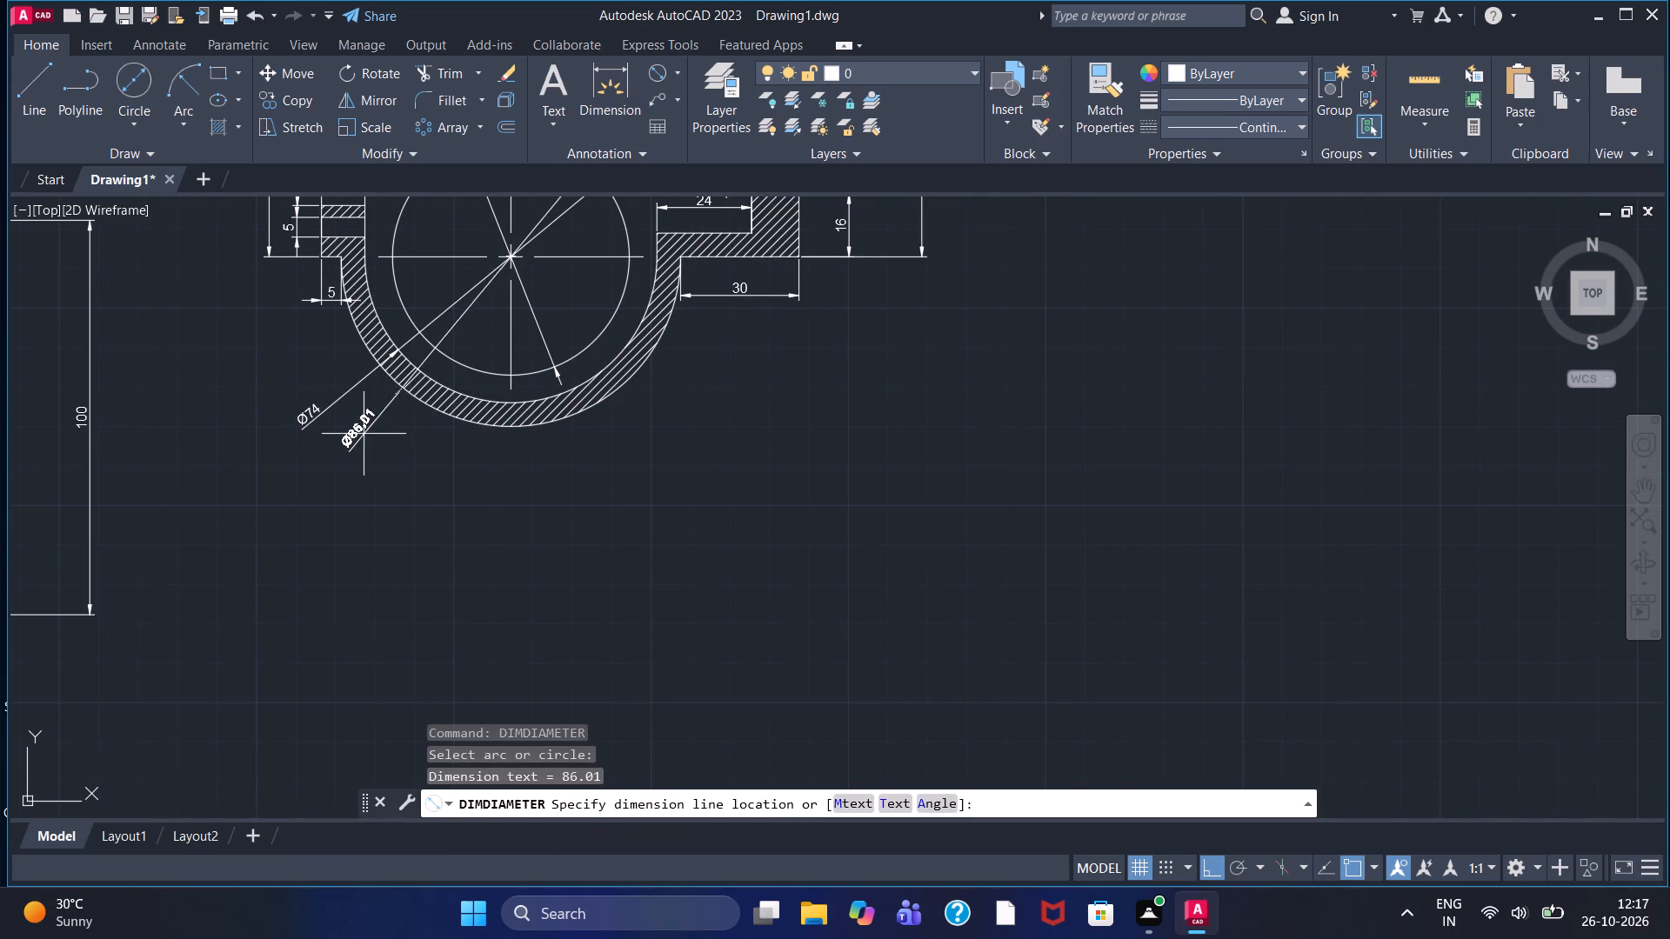
left_click(333, 452)
Add an aligned dimension to the curved shell's wall thickness at its lowest point, placed just beside the vertical centreline.
scroll(357, 449, "up", 1)
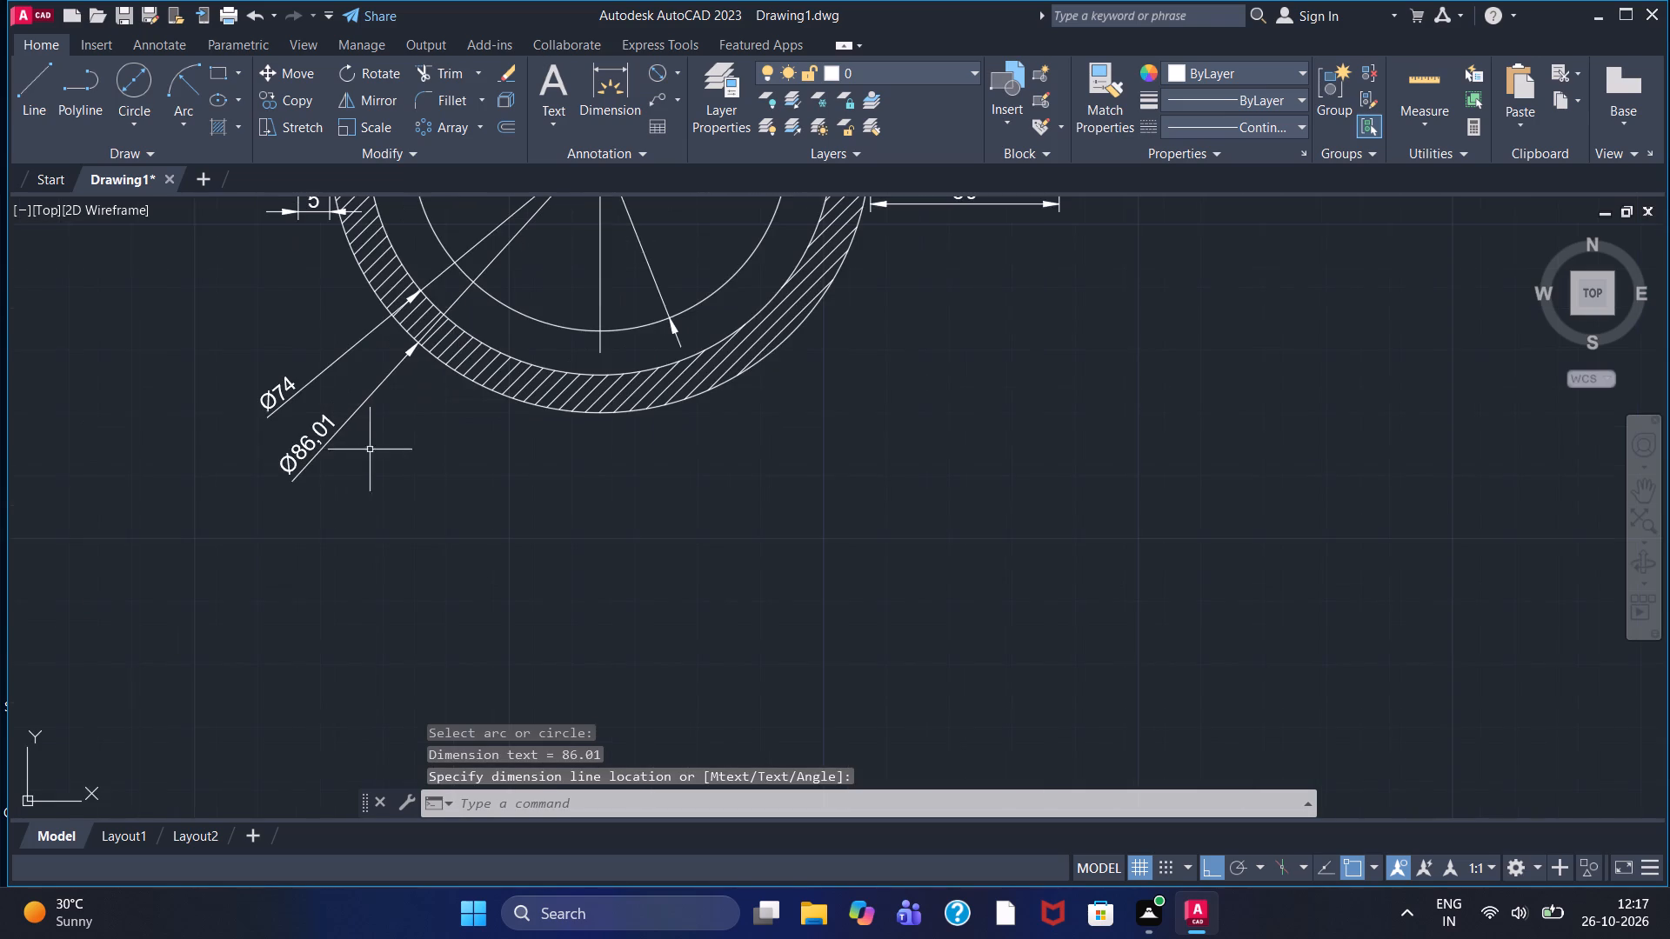
middle_click_drag(465, 450, 382, 690)
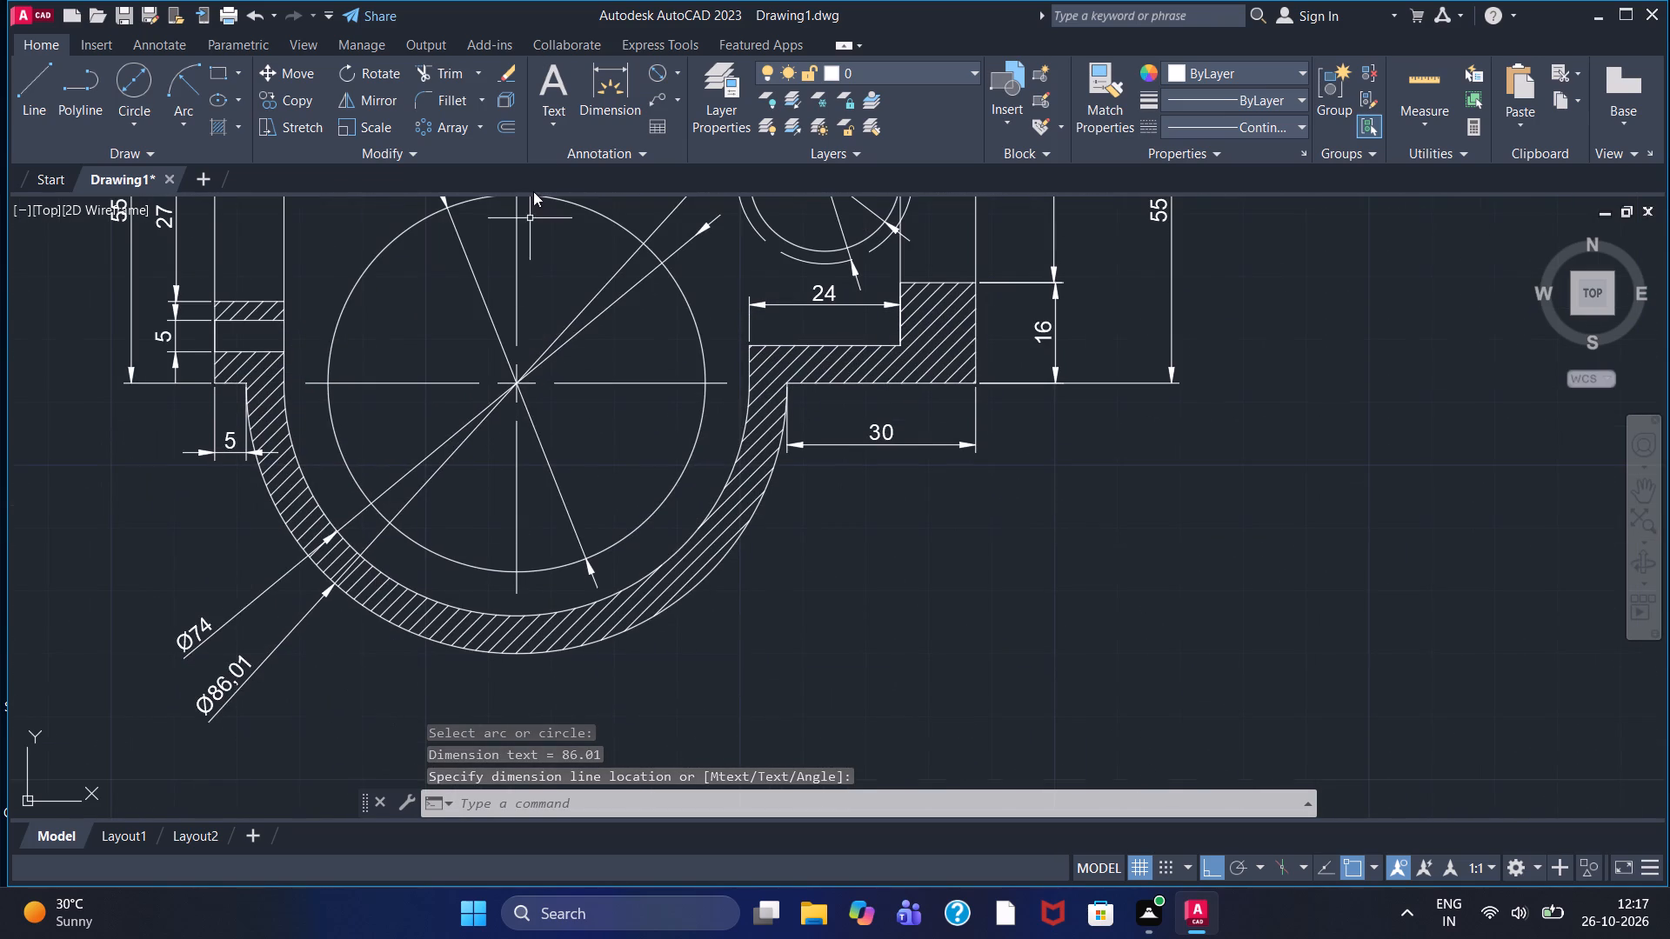
left_click(675, 70)
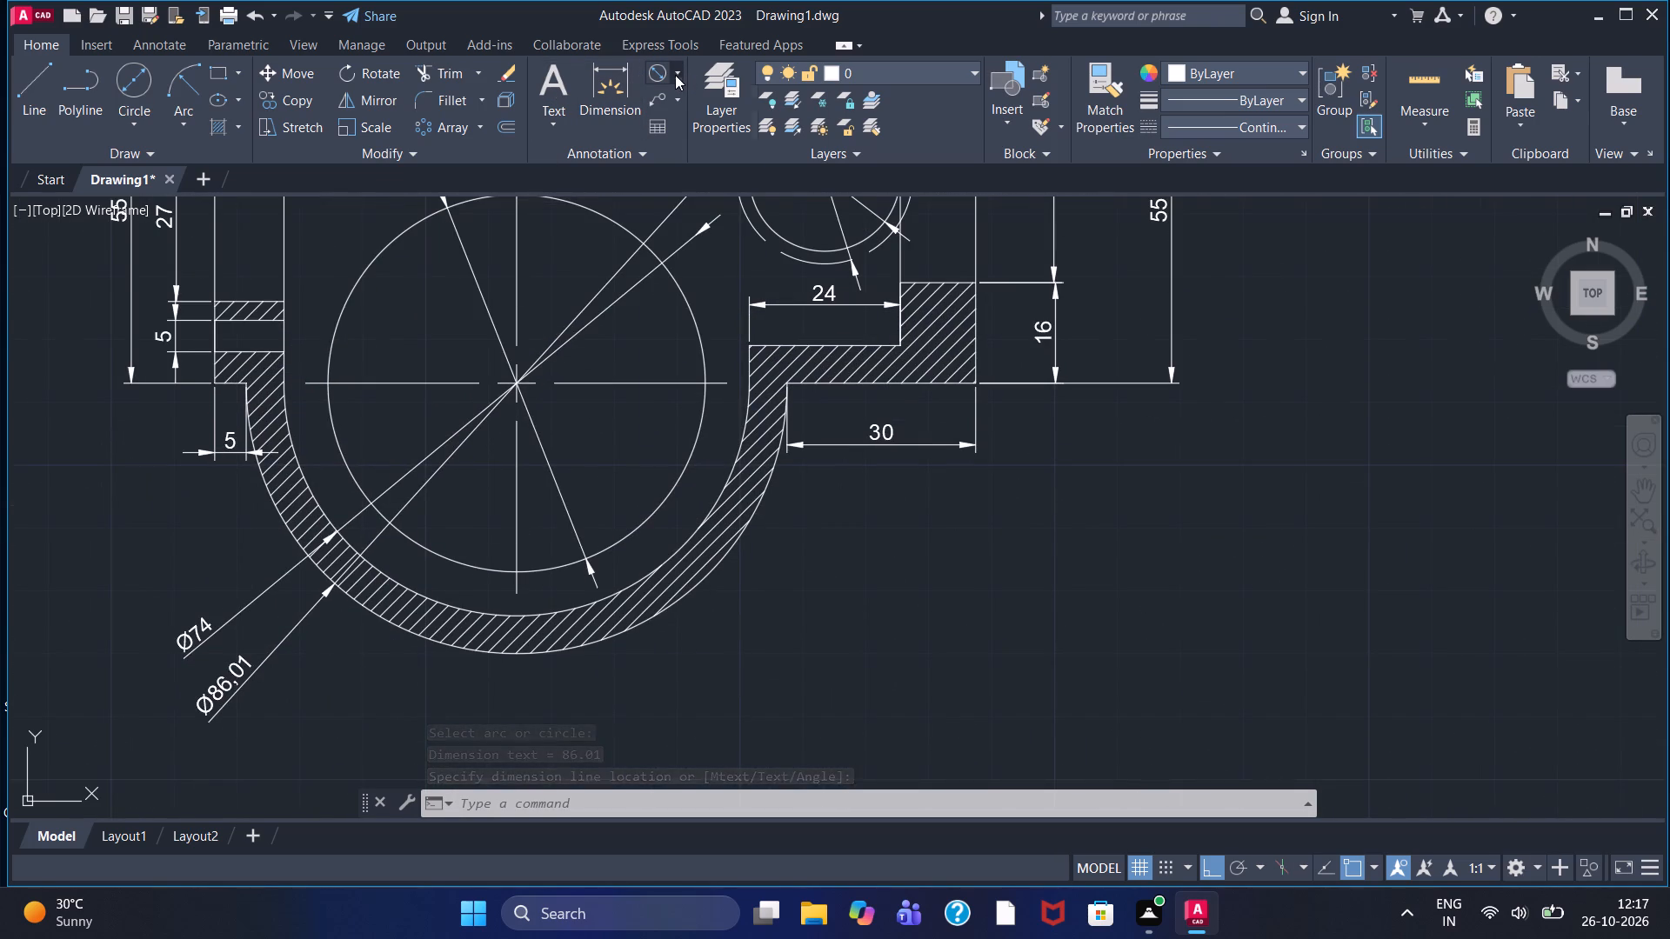
left_click(697, 167)
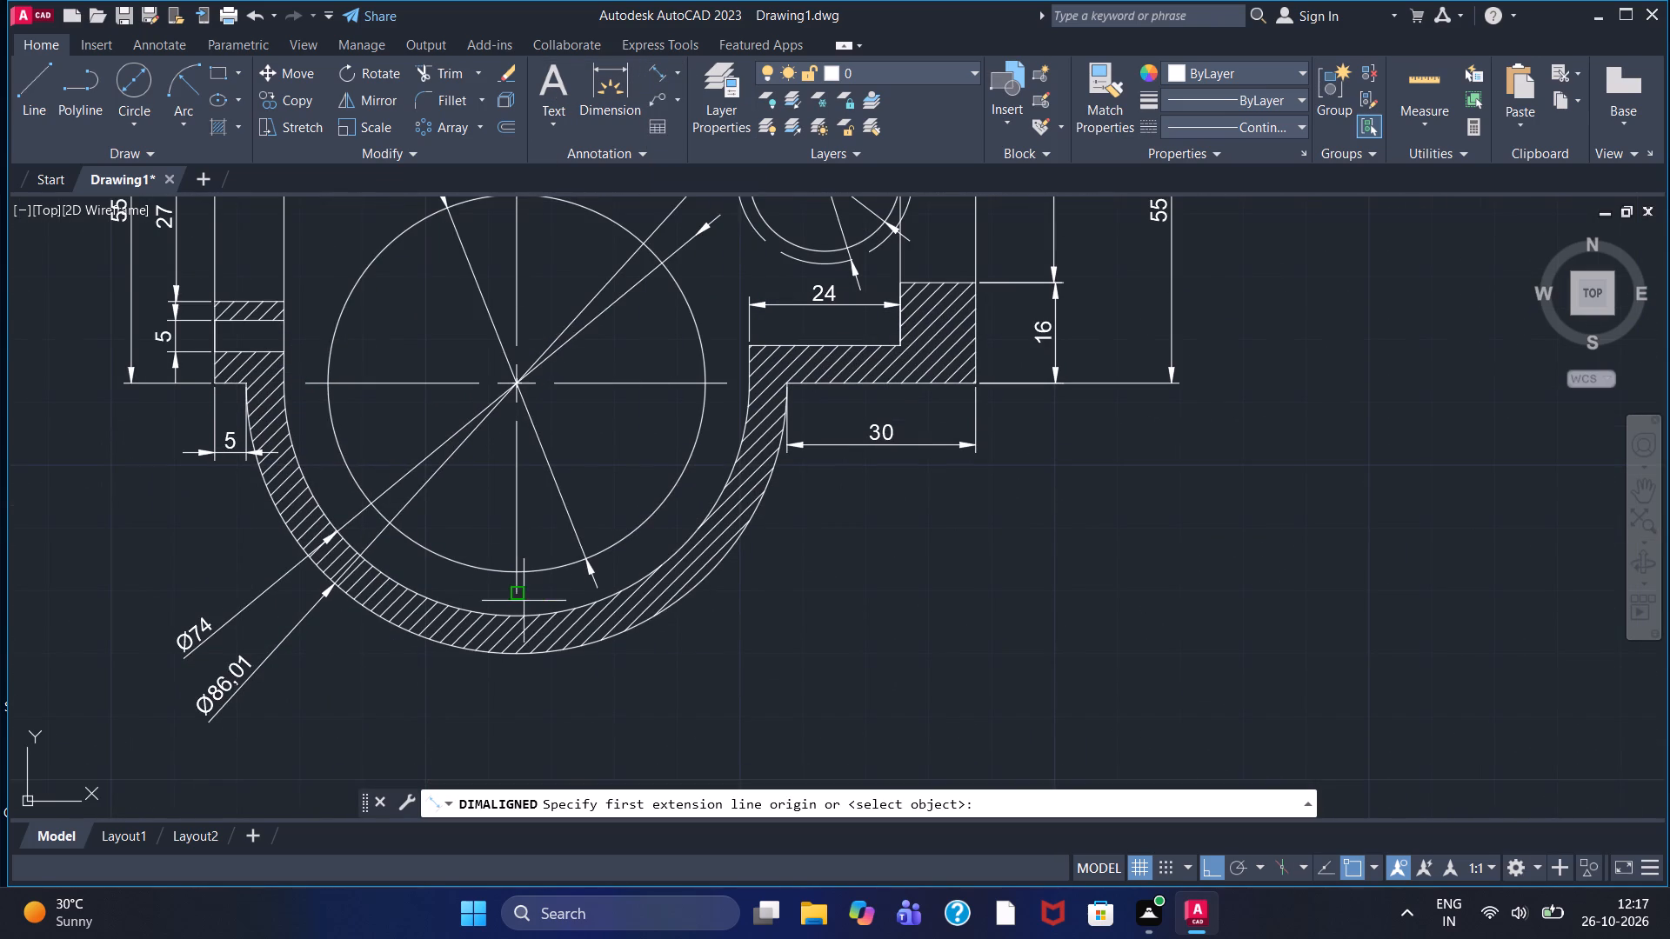
left_click(517, 657)
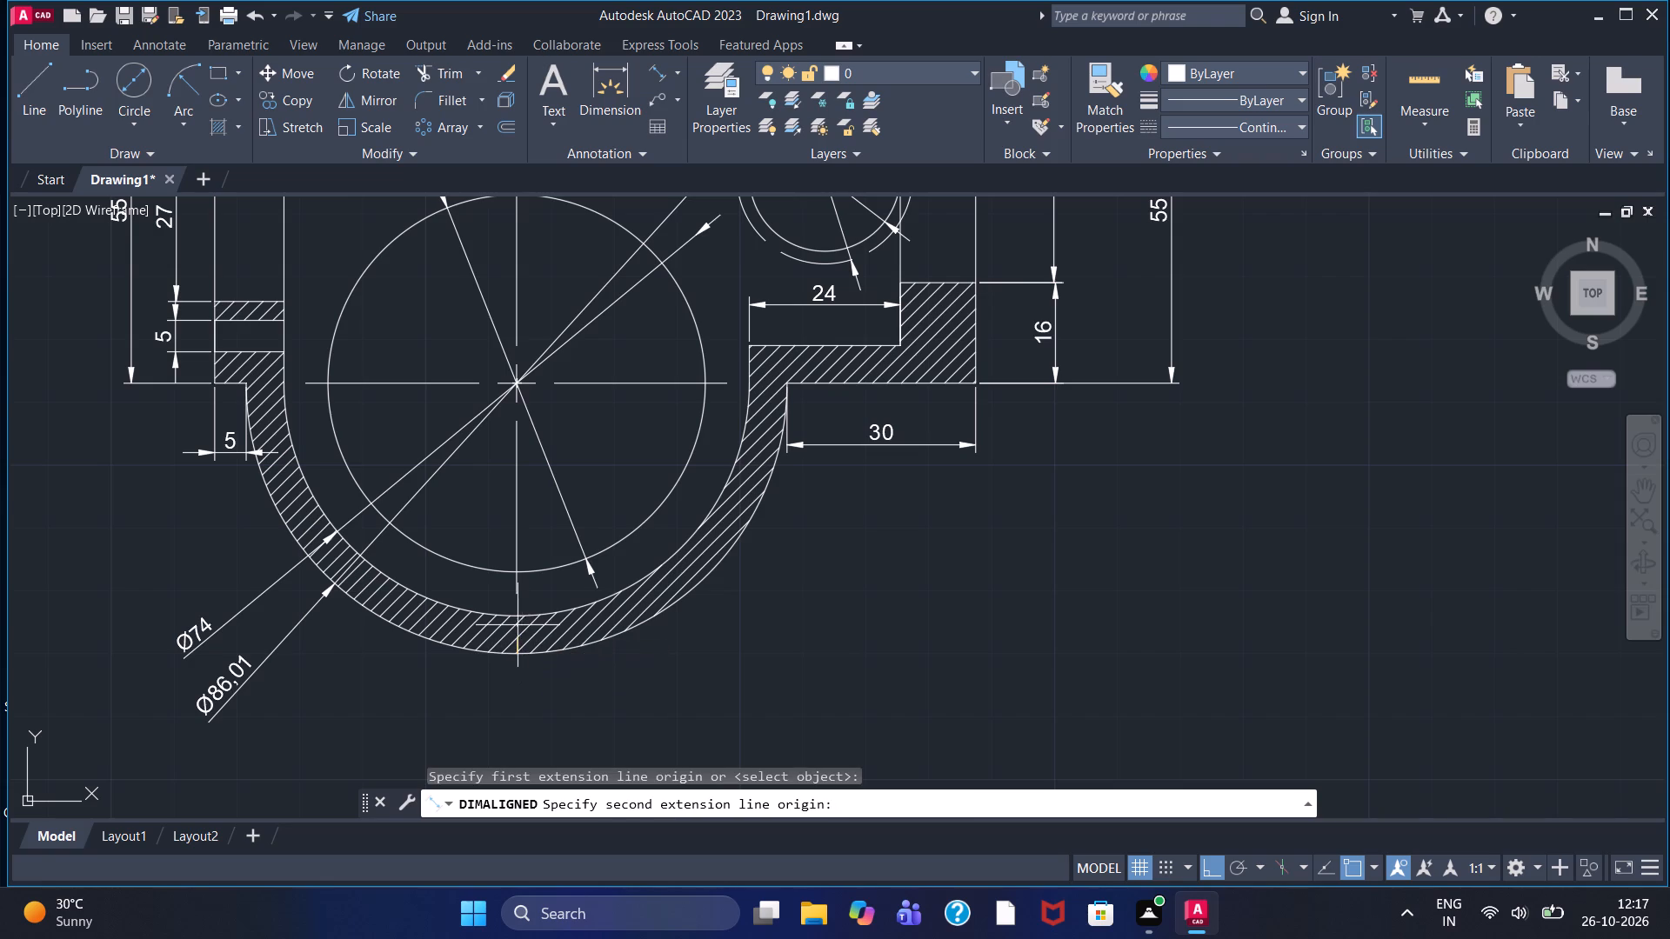
left_click(515, 619)
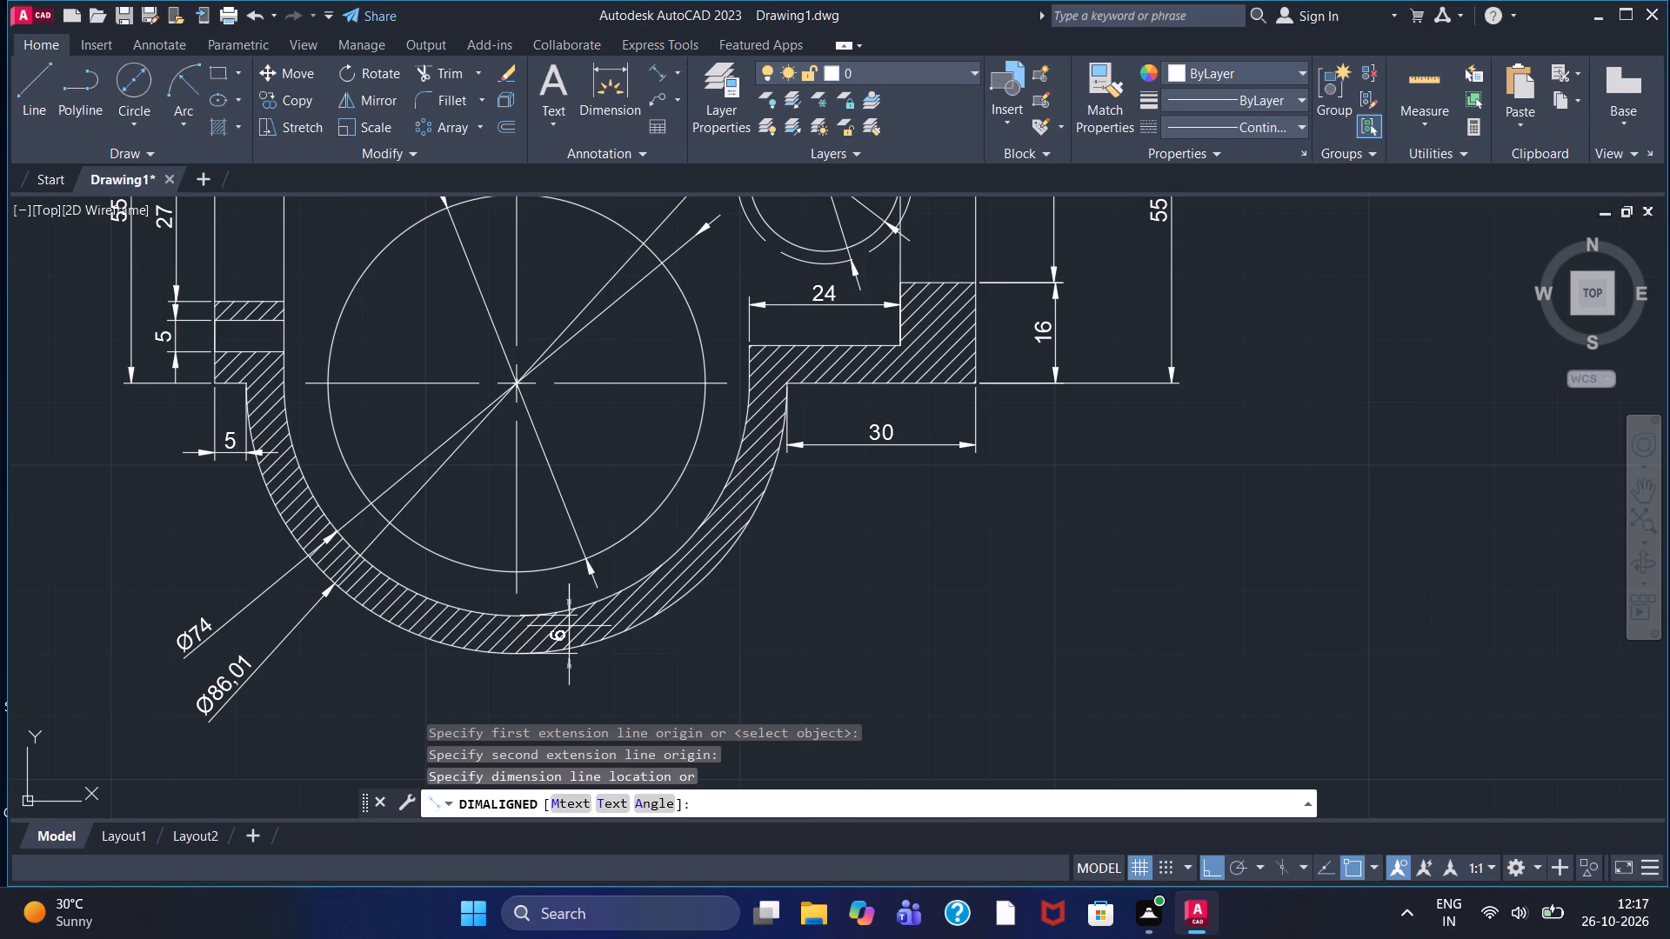
left_click(569, 626)
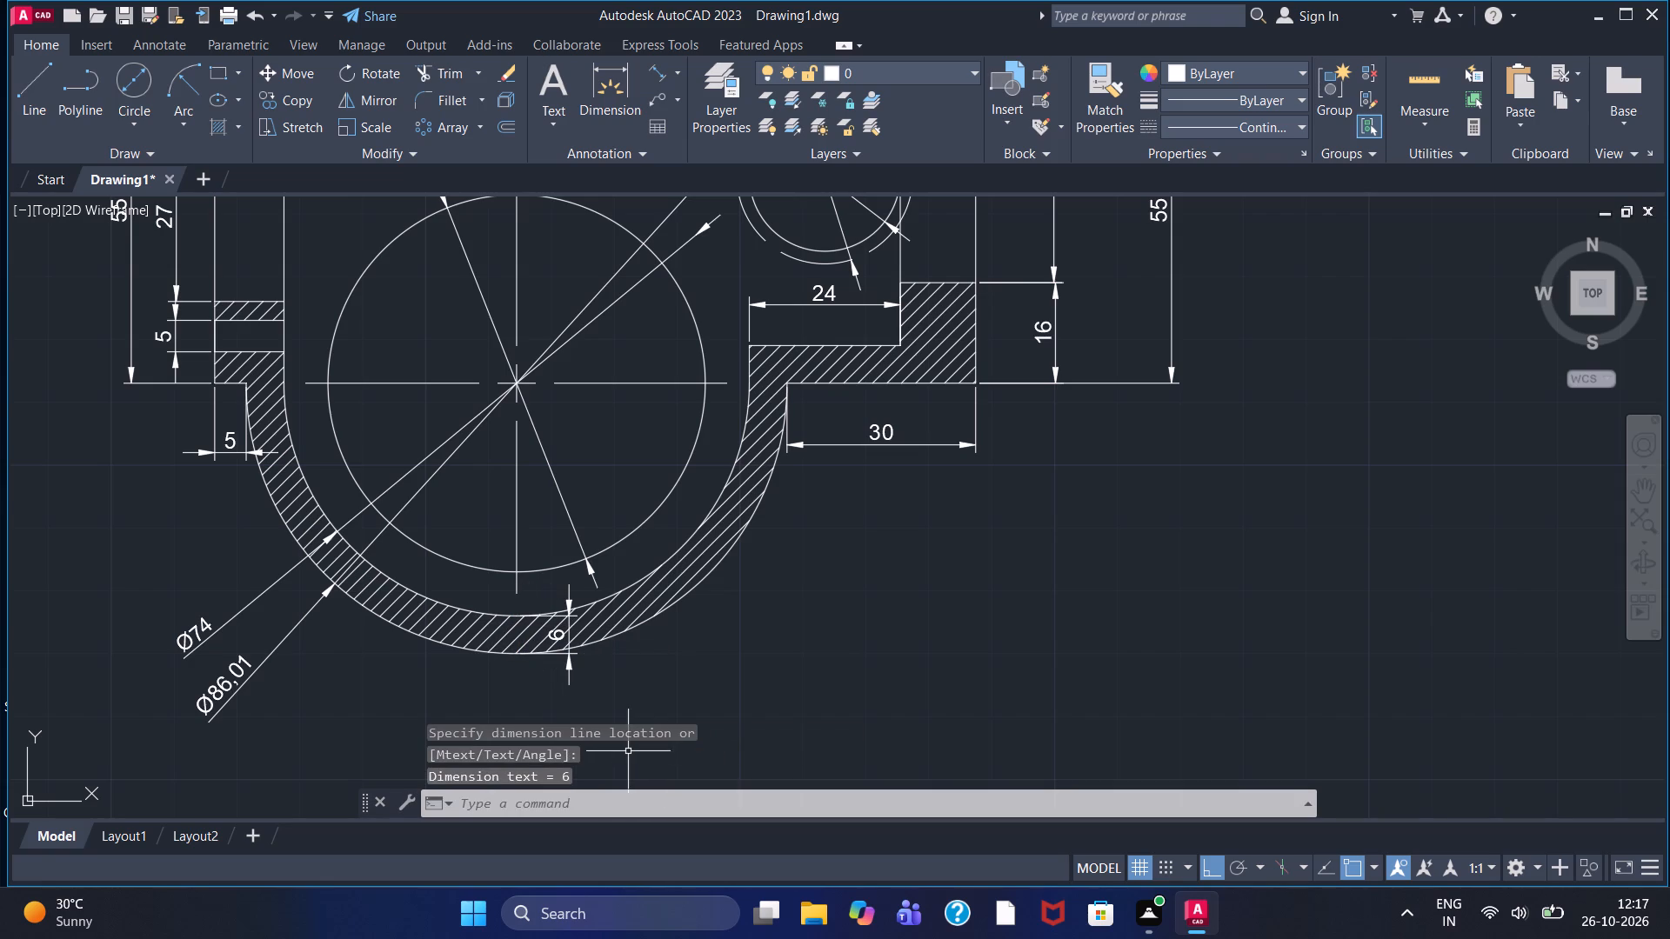
Add an aligned dimension to the end flange's full height in the undimensioned longitudinal section view, placed outside the flange face.
scroll(851, 536, "down", 2)
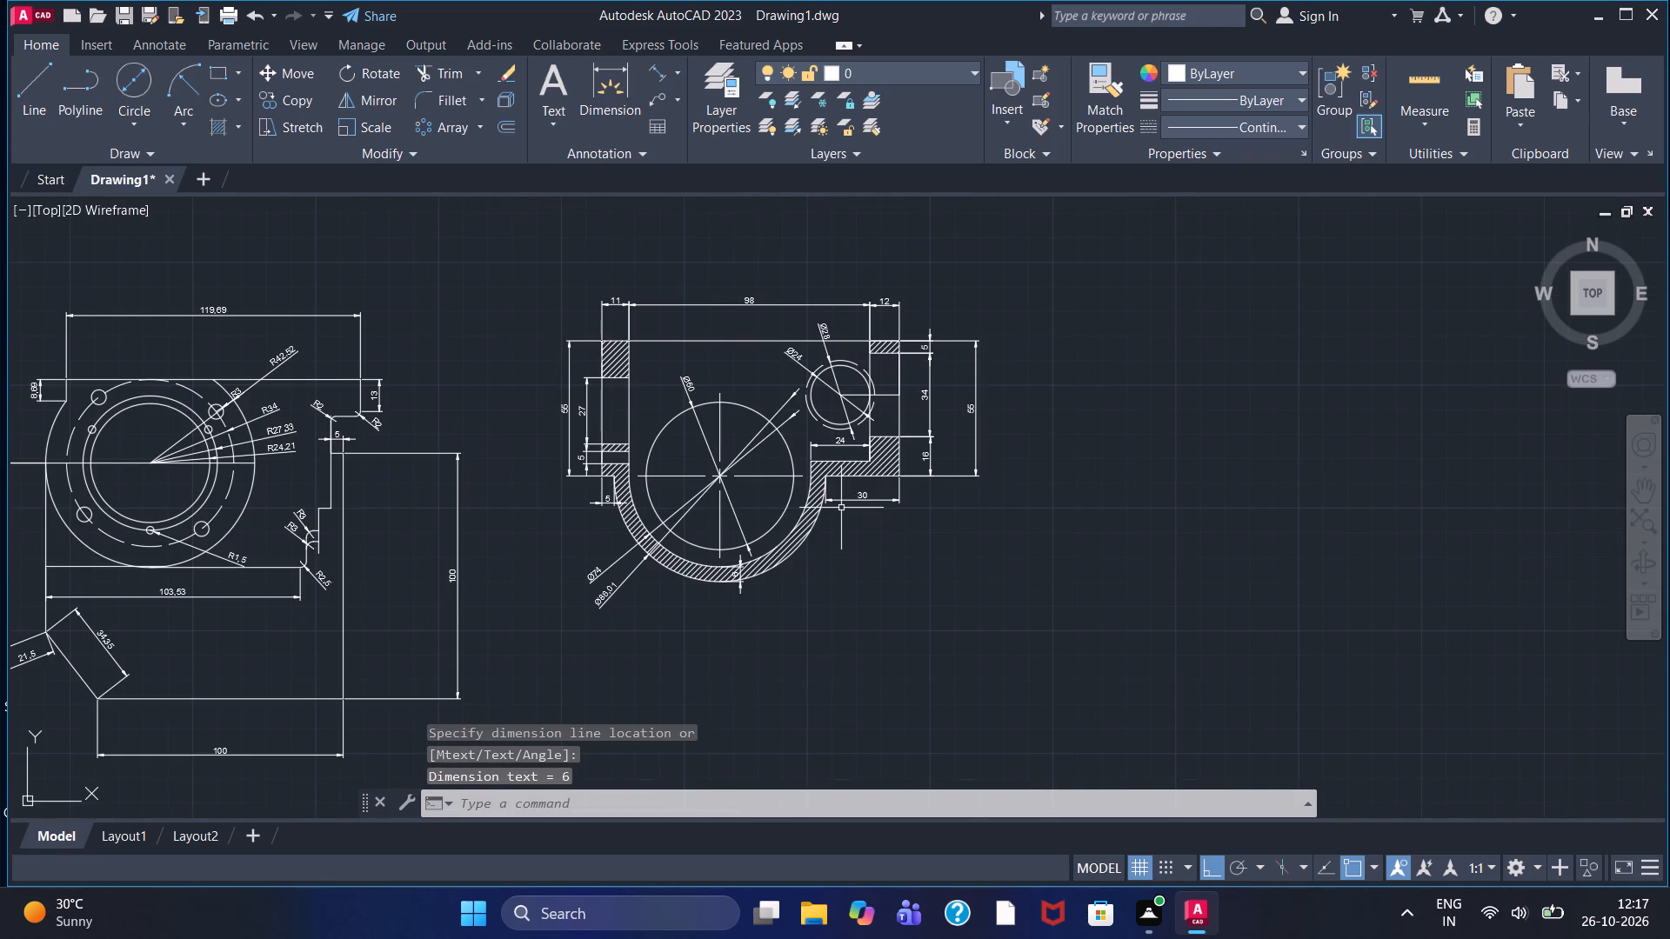
scroll(897, 386, "down", 2)
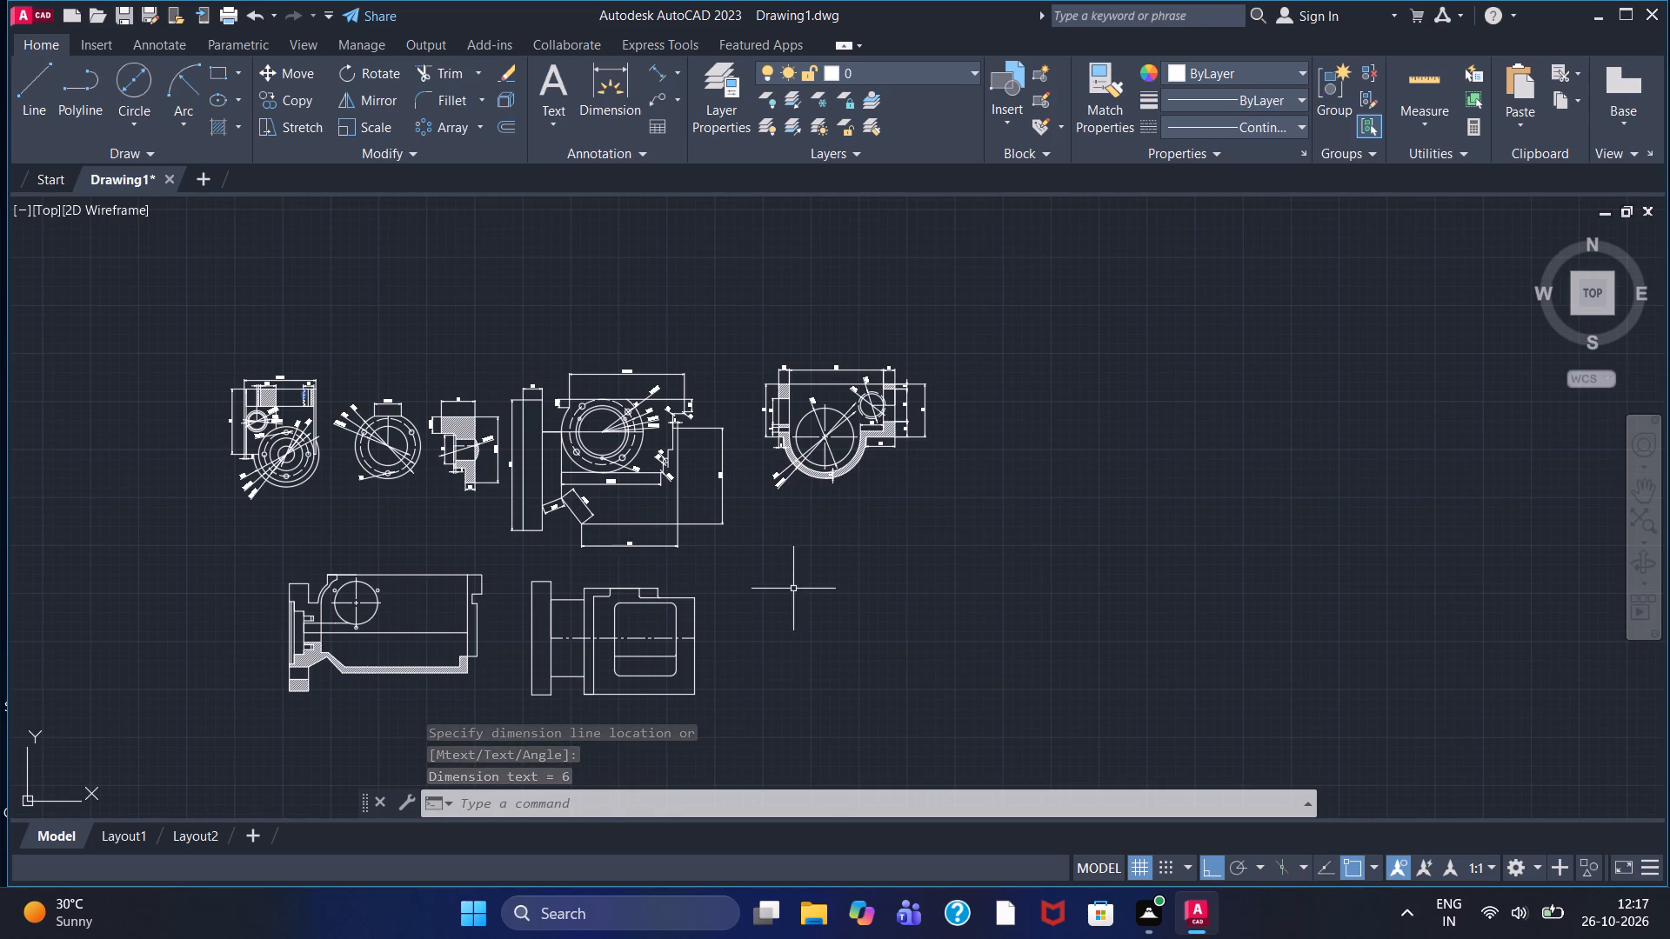
scroll(404, 556, "up", 1)
middle_click_drag(484, 521, 552, 456)
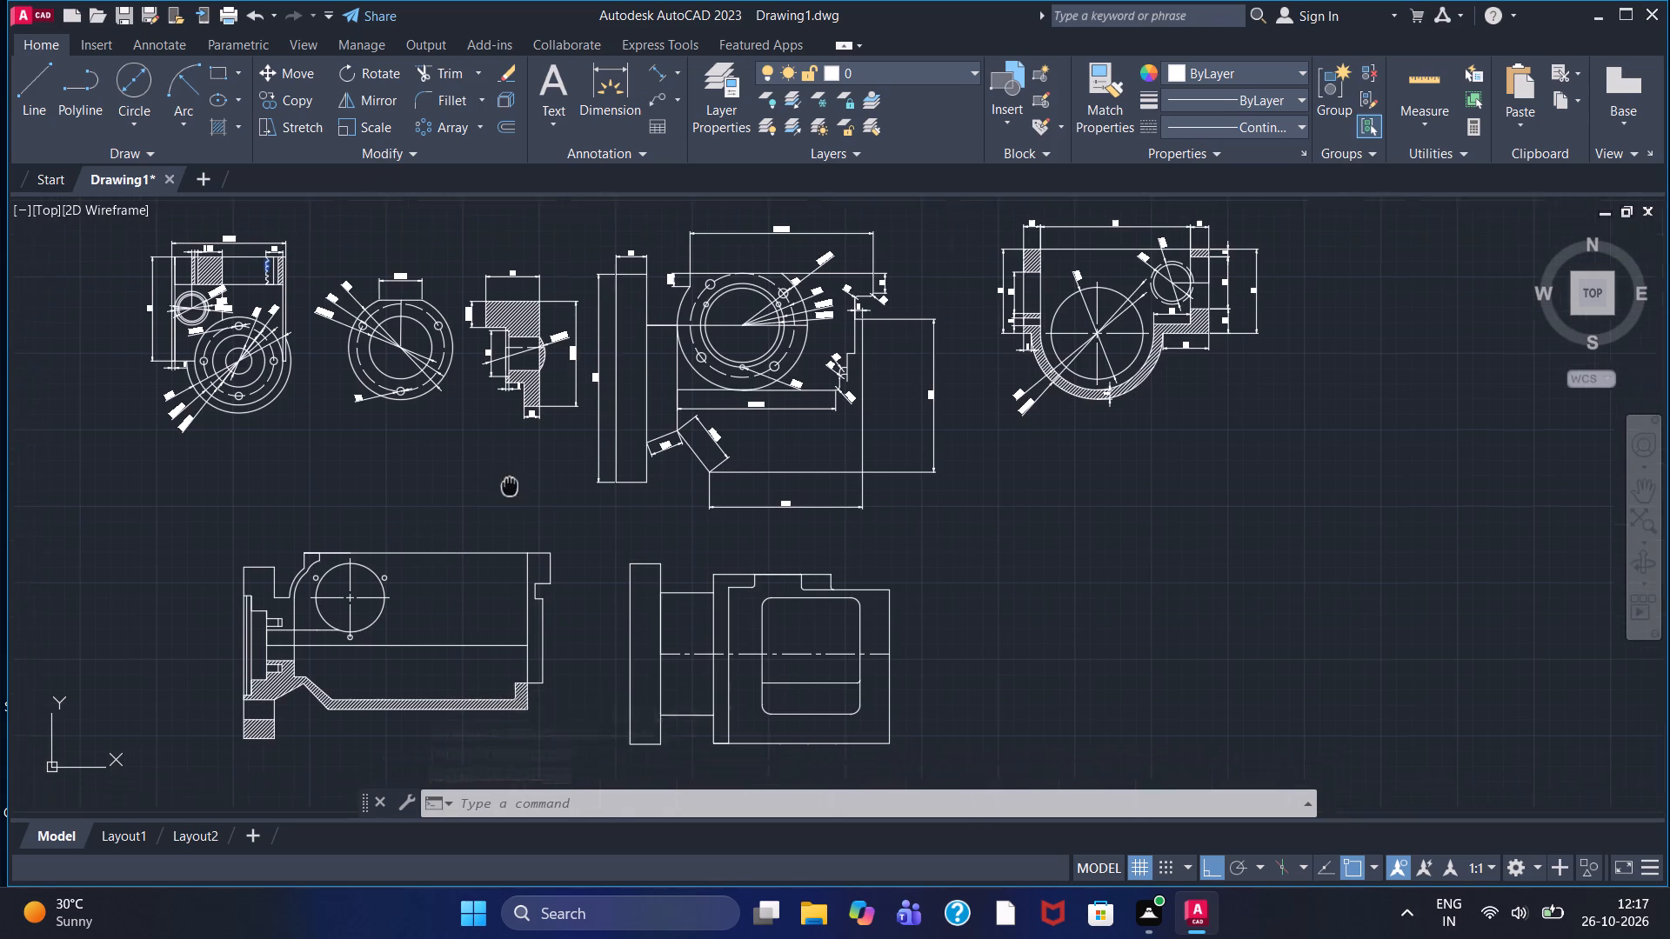
middle_click_drag(552, 456, 644, 420)
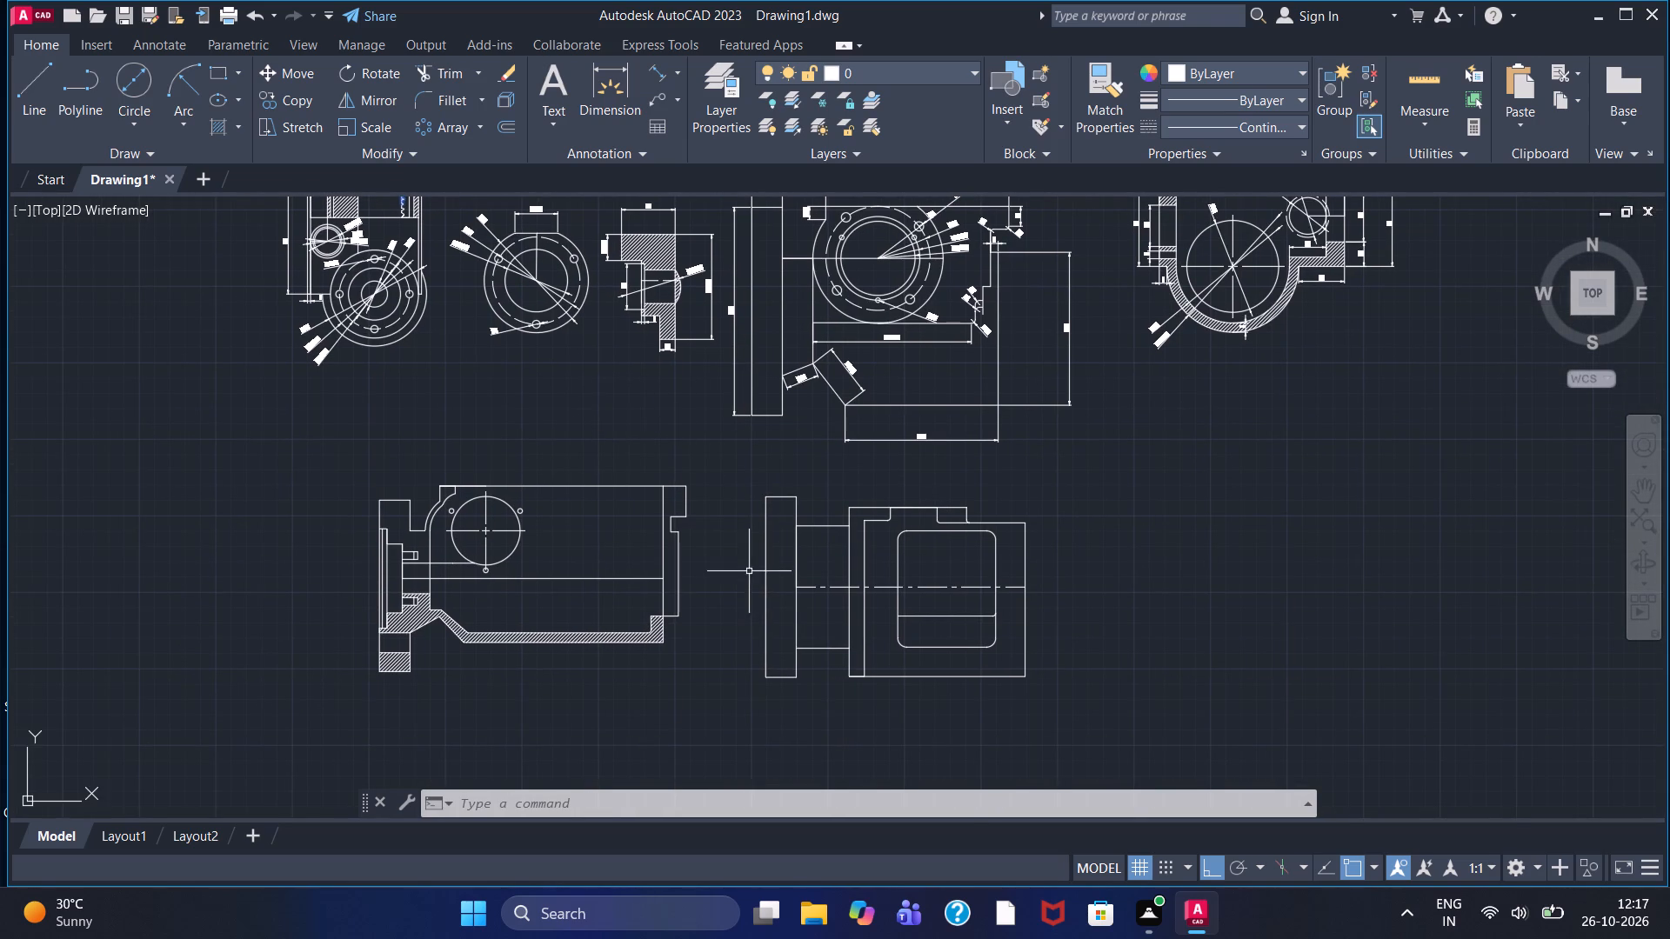
scroll(745, 596, "up", 1)
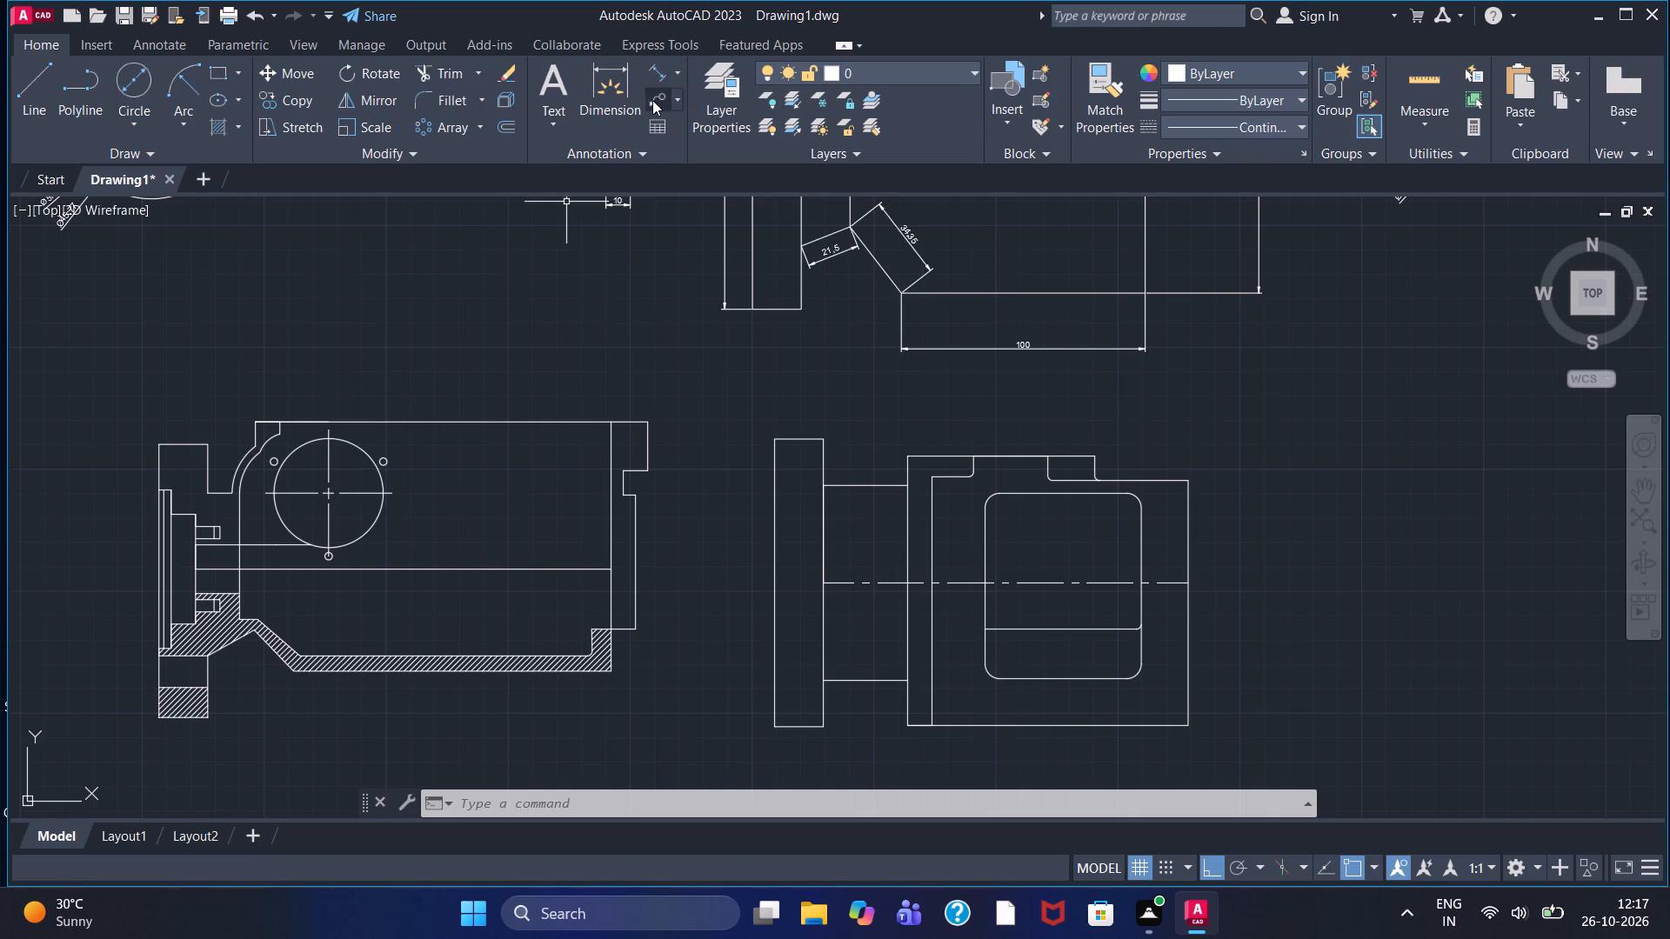
left_click(651, 69)
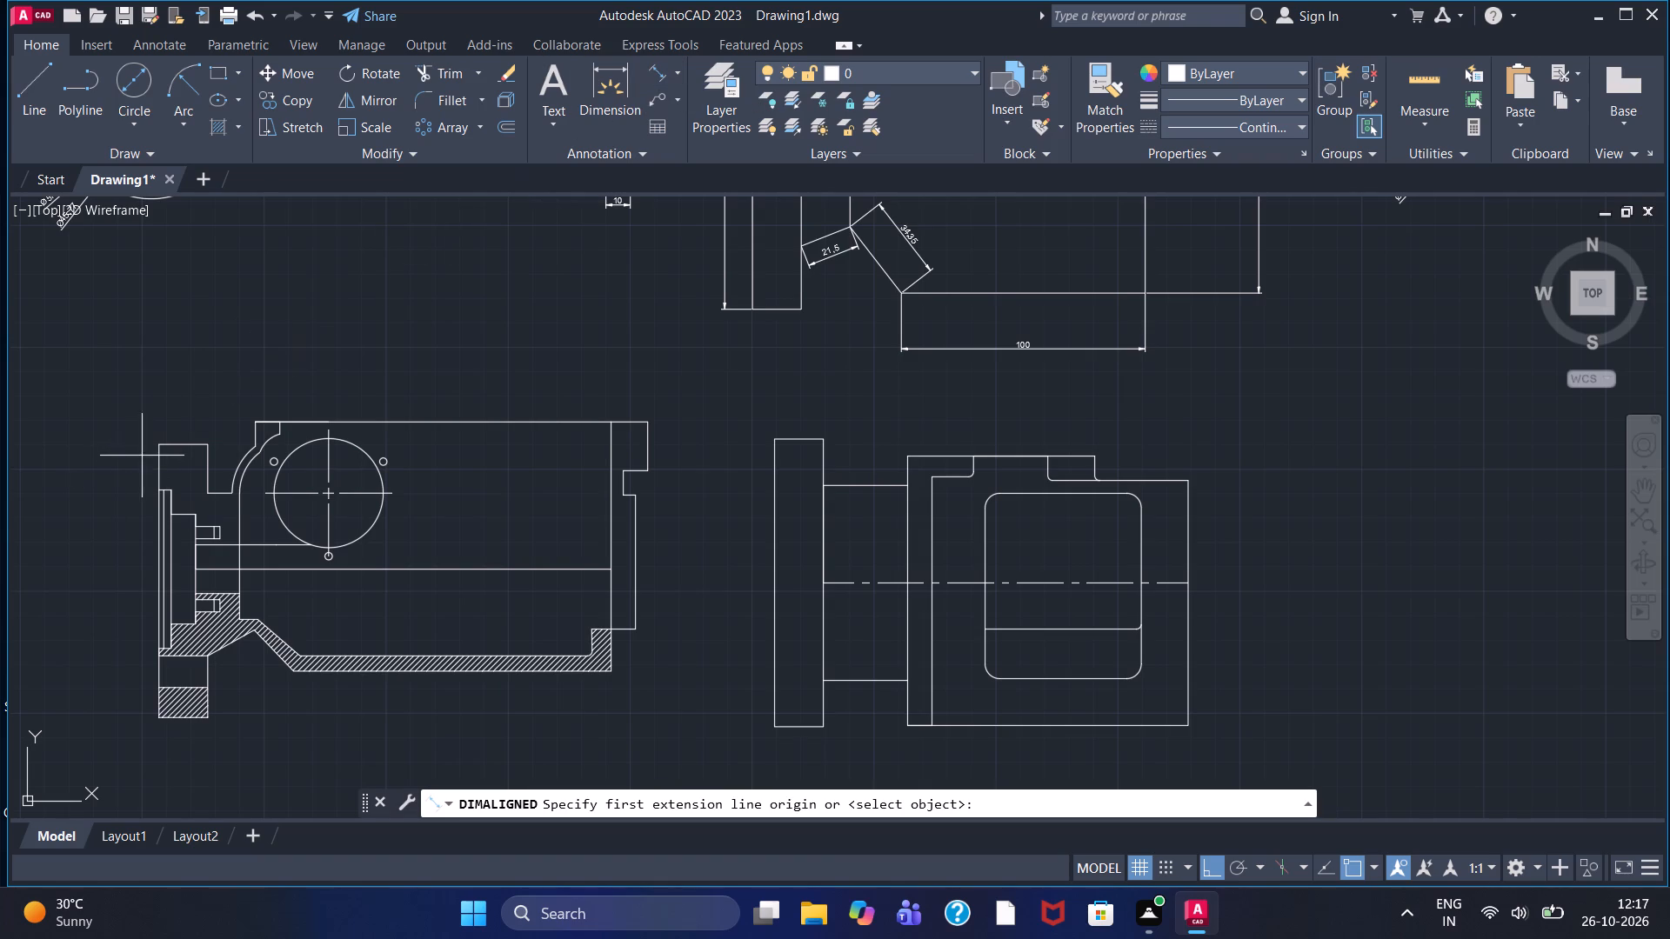
left_click(163, 449)
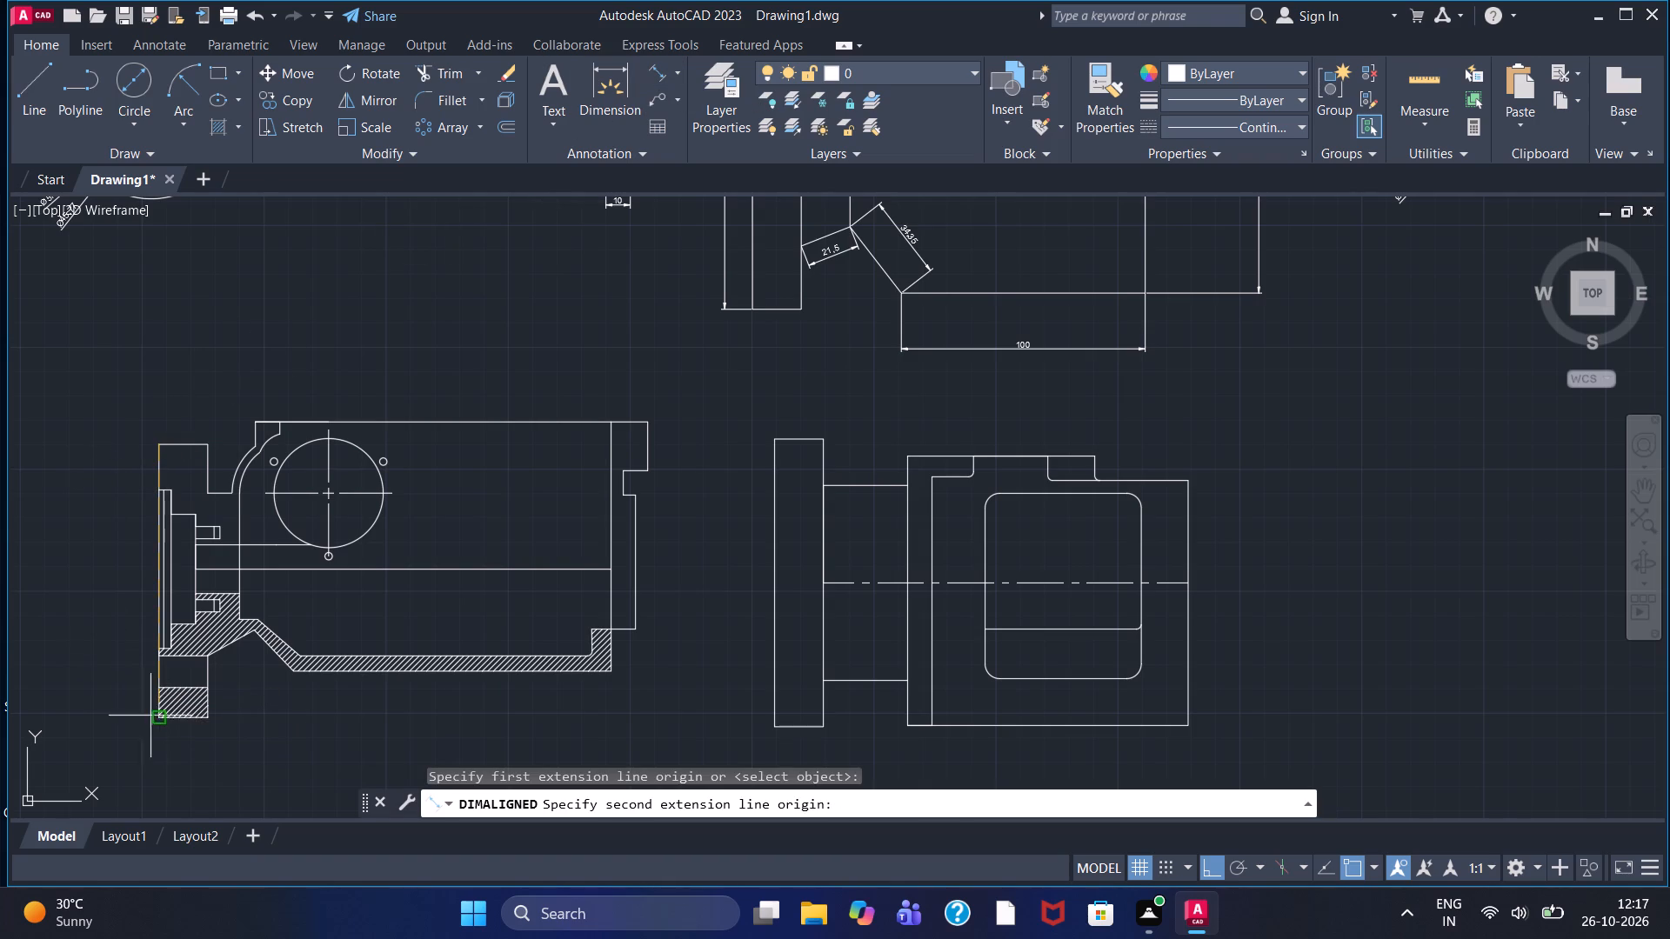
left_click(158, 719)
left_click(118, 637)
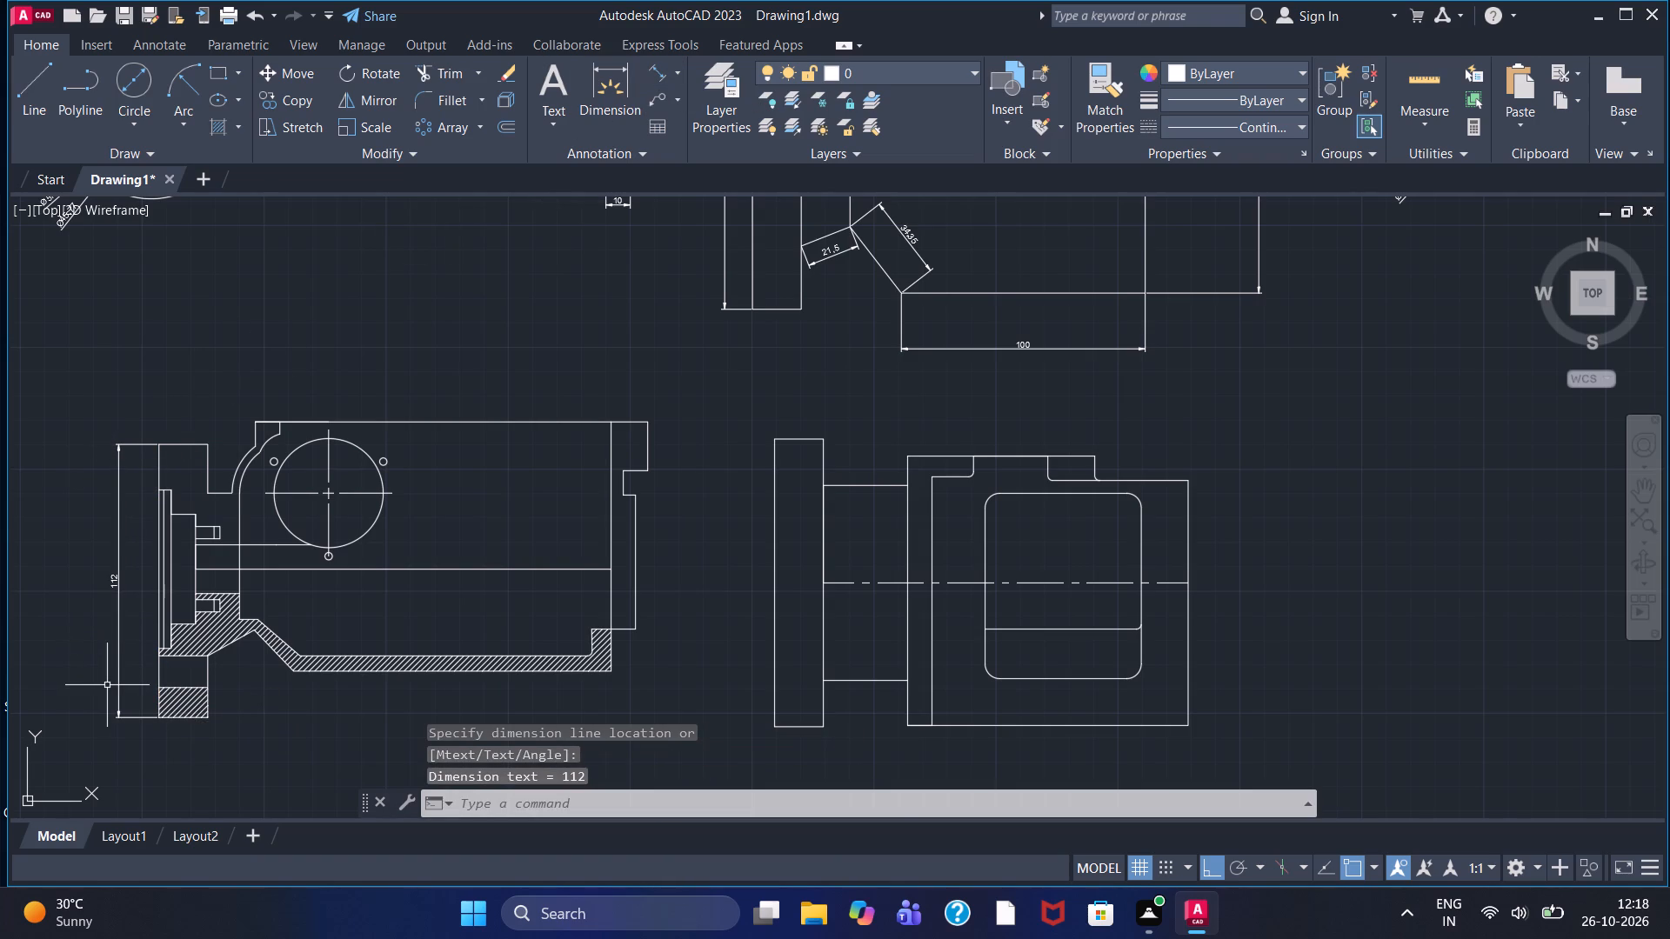
Add an aligned dimension to the end flange's thickness along its top edge, placed above the flange.
left_click(665, 73)
left_click(163, 443)
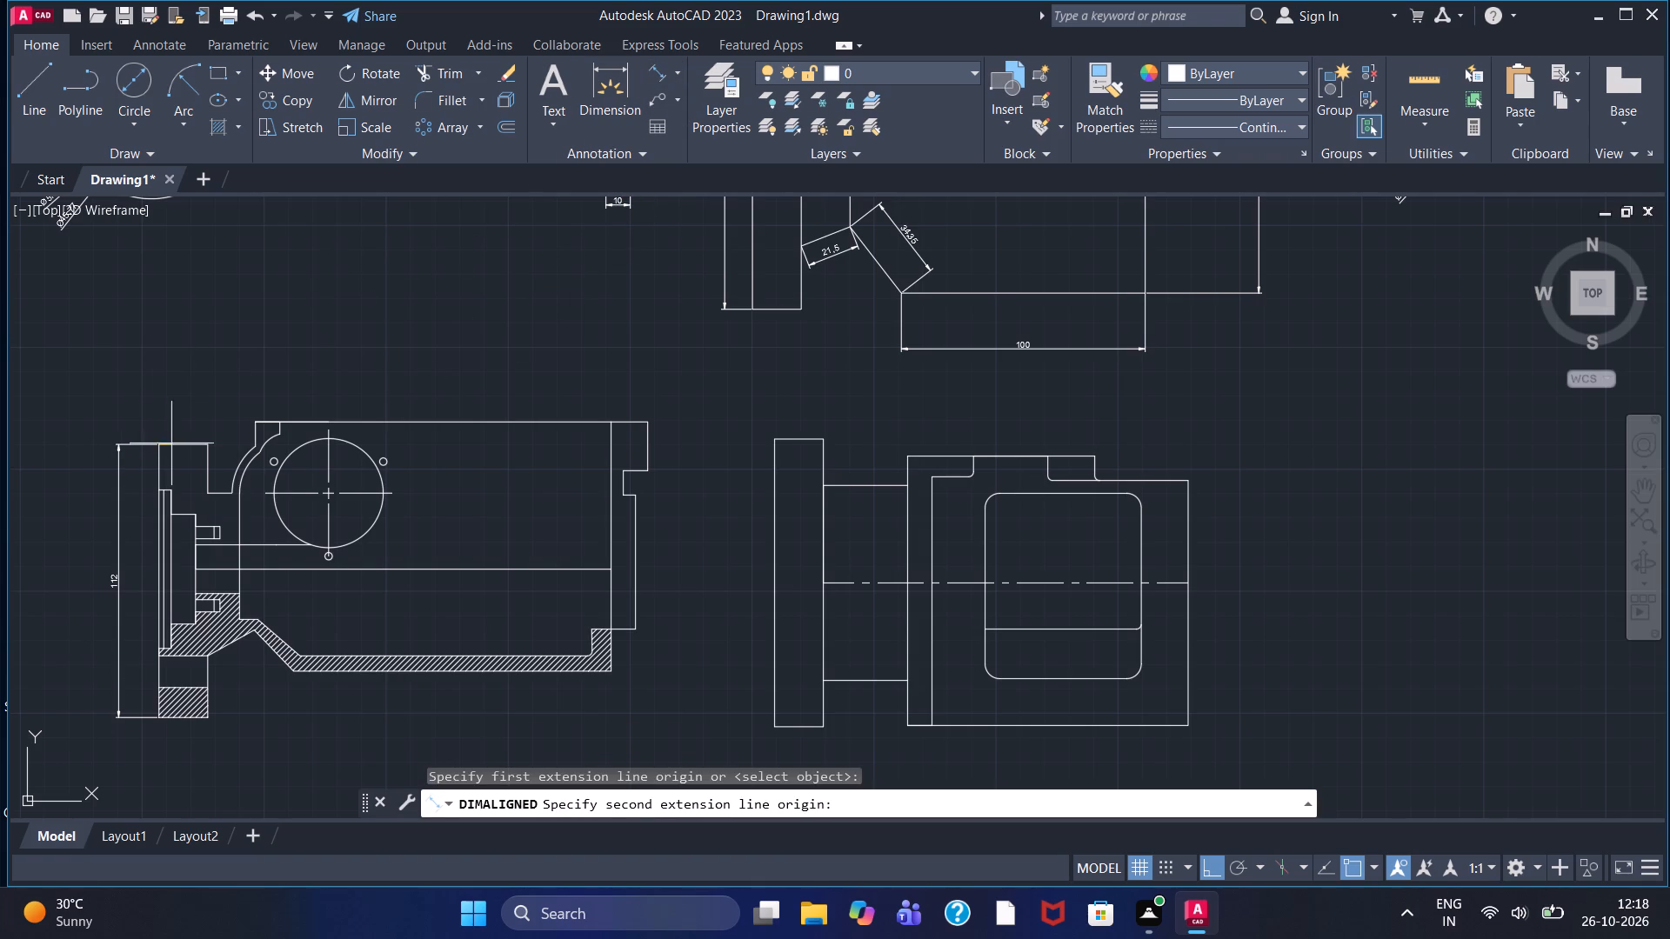
left_click(207, 450)
left_click(197, 401)
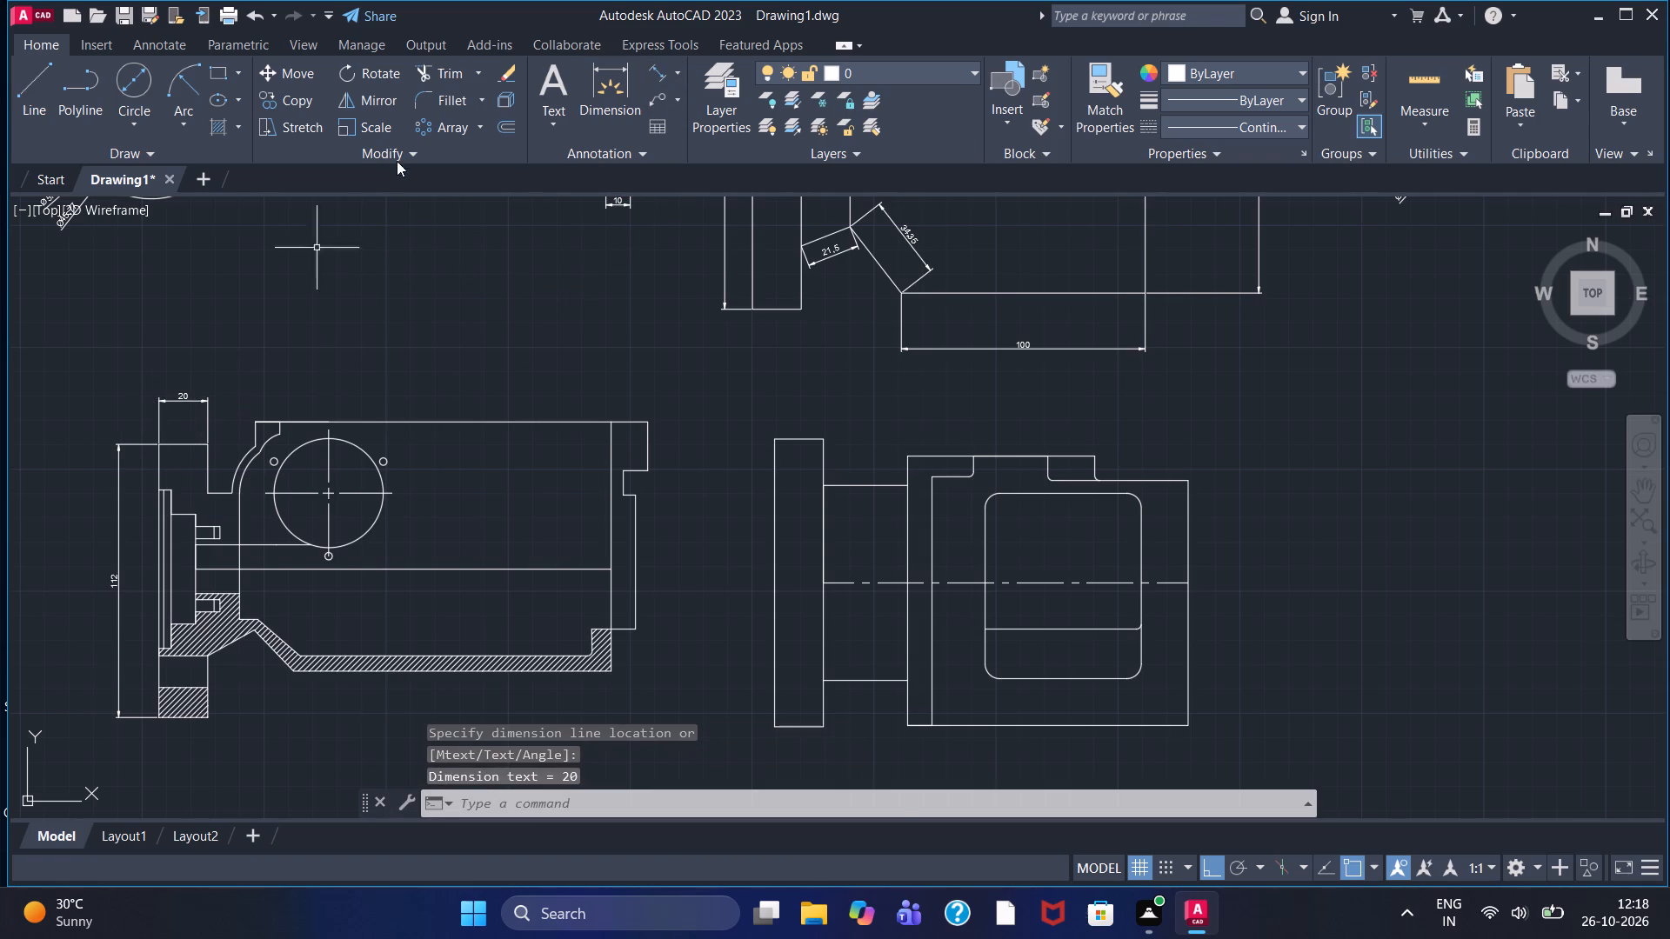
Add an aligned dimension to the full length of the longitudinal section's top edge, placed above the housing.
left_click(645, 75)
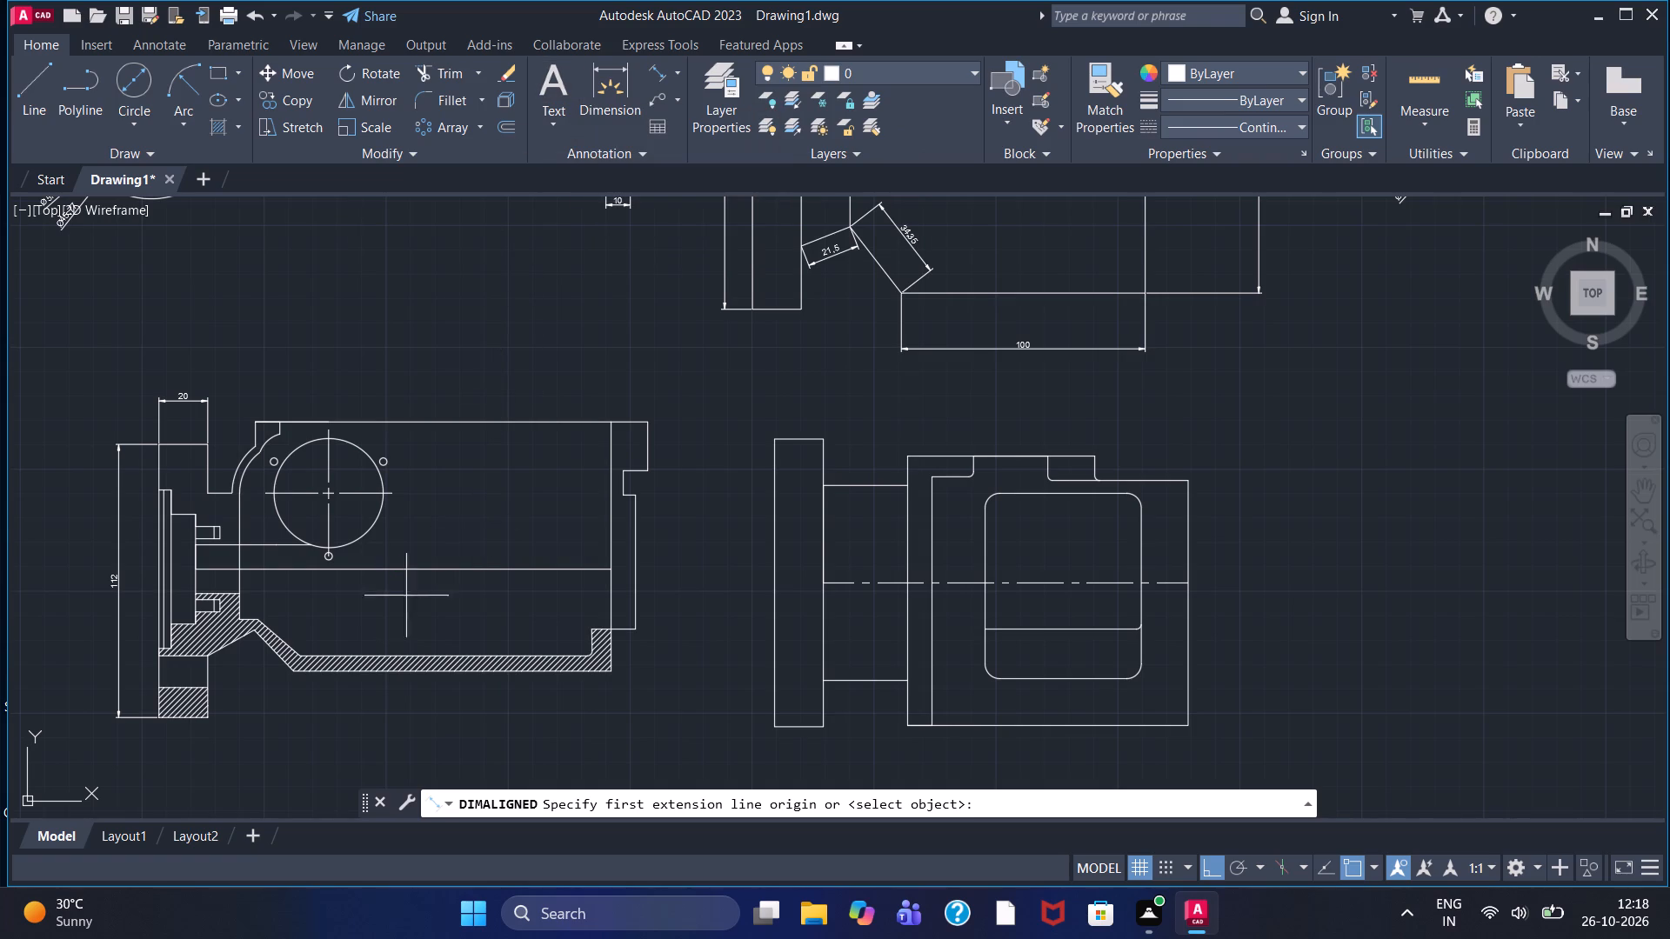
left_click(256, 419)
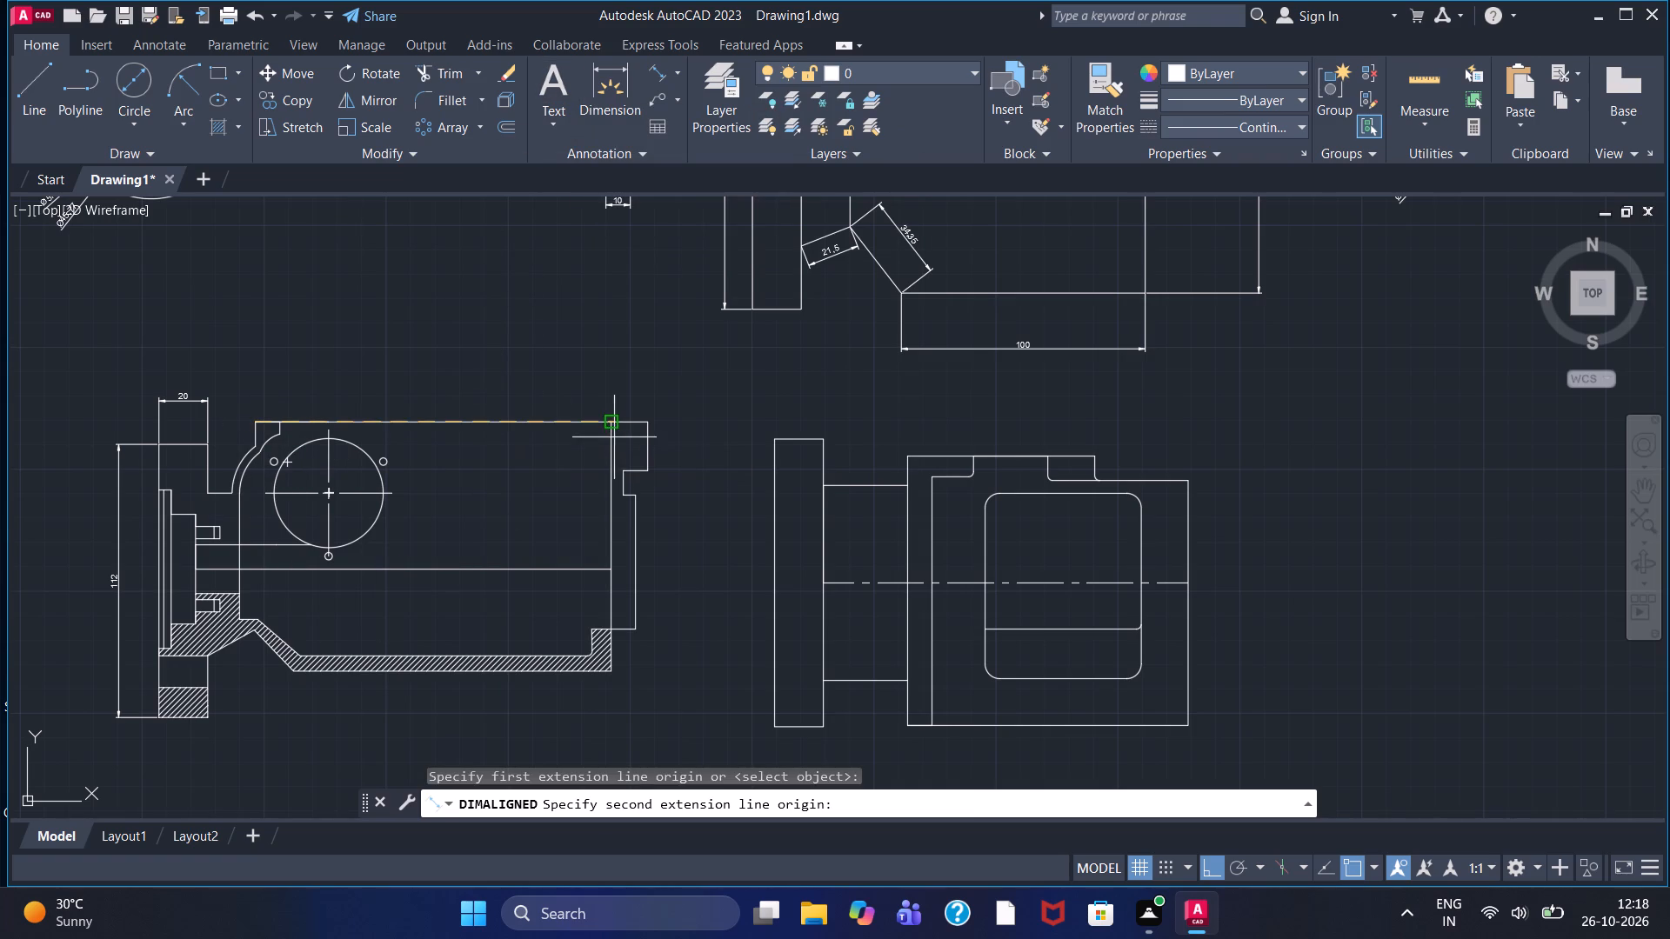
left_click(647, 425)
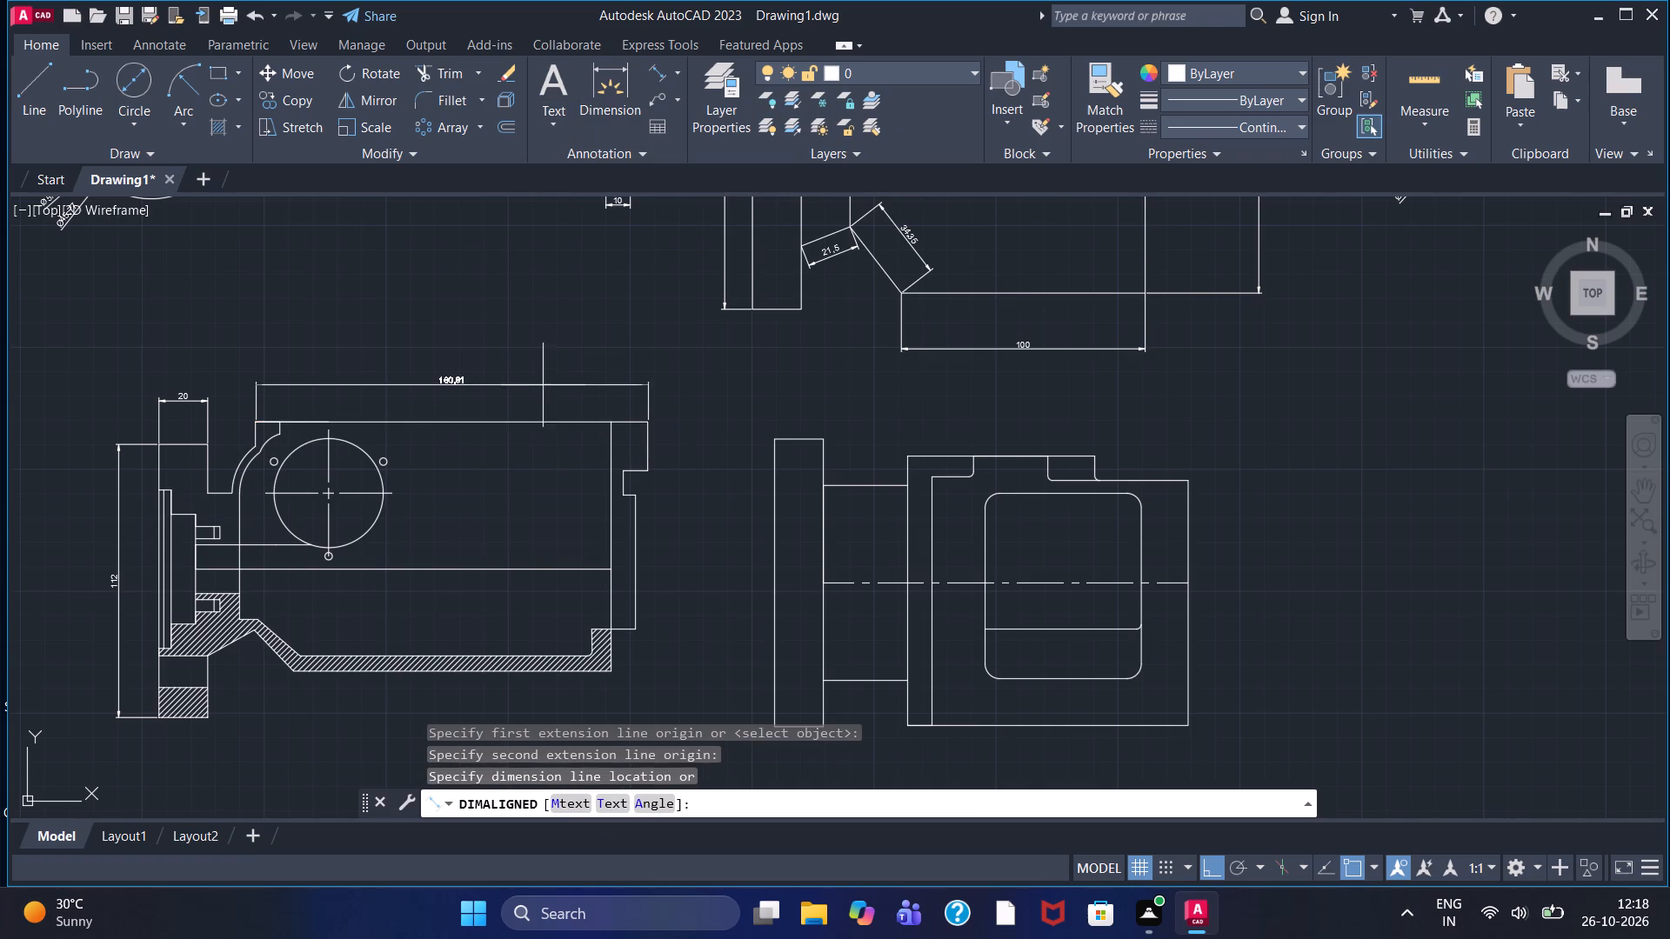
left_click(532, 377)
Add an aligned dimension to the short neck edge between the end flange and curved wall, in line with the flange thickness dimension.
scroll(449, 369, "up", 2)
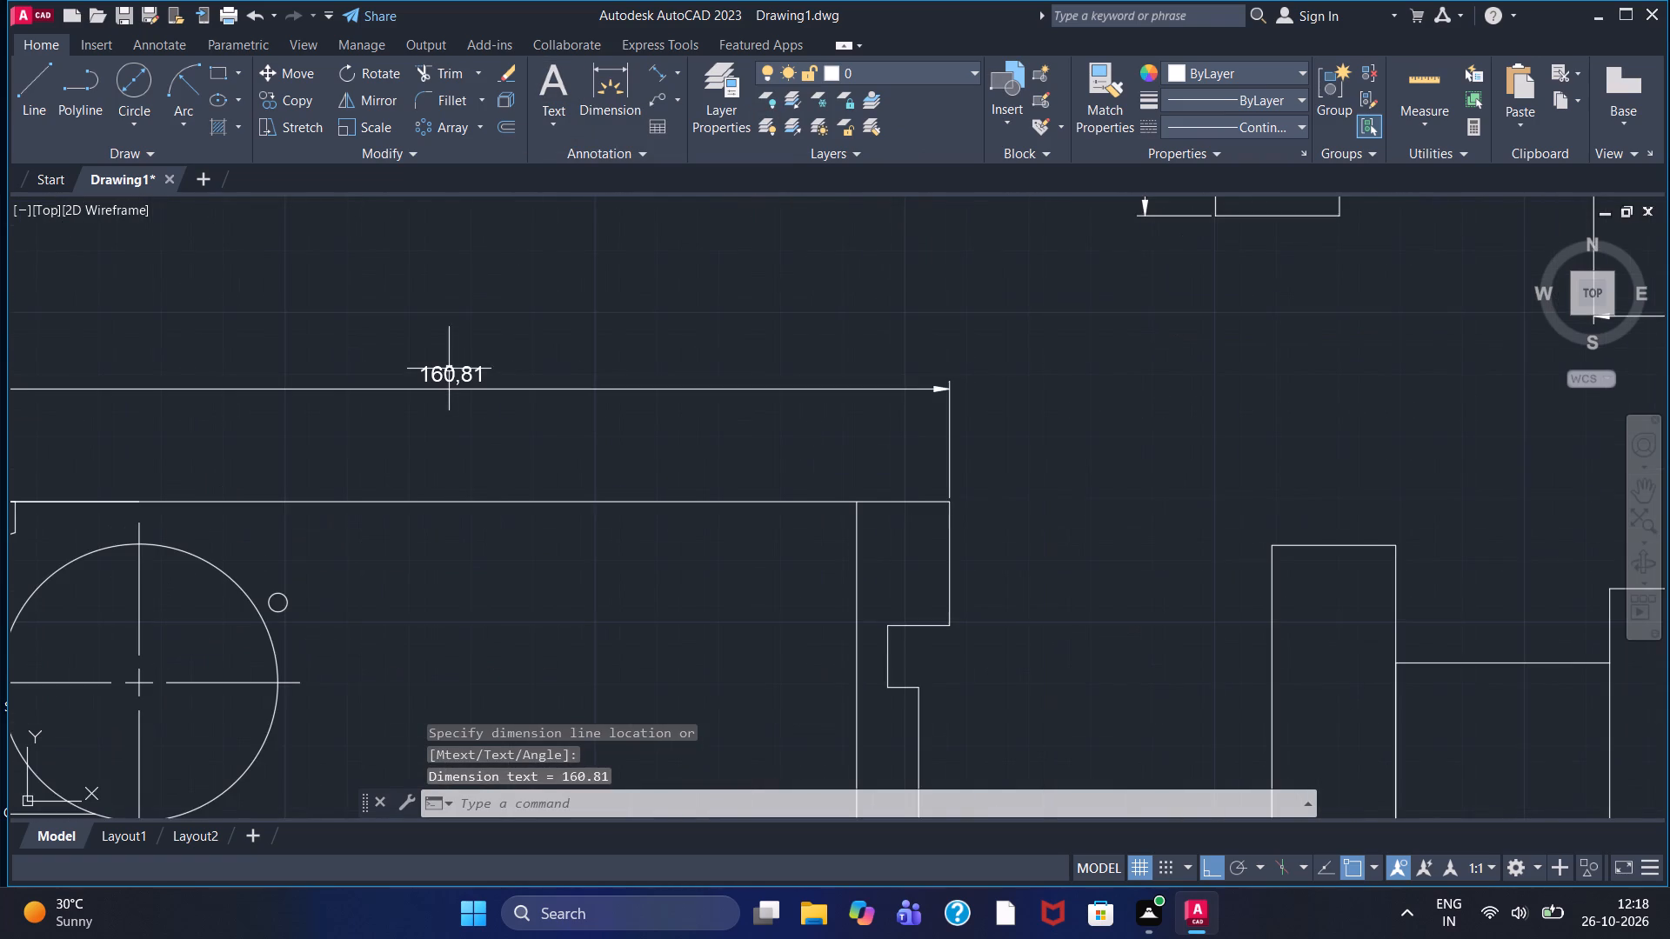
scroll(449, 369, "down", 1)
middle_click_drag(354, 427, 551, 405)
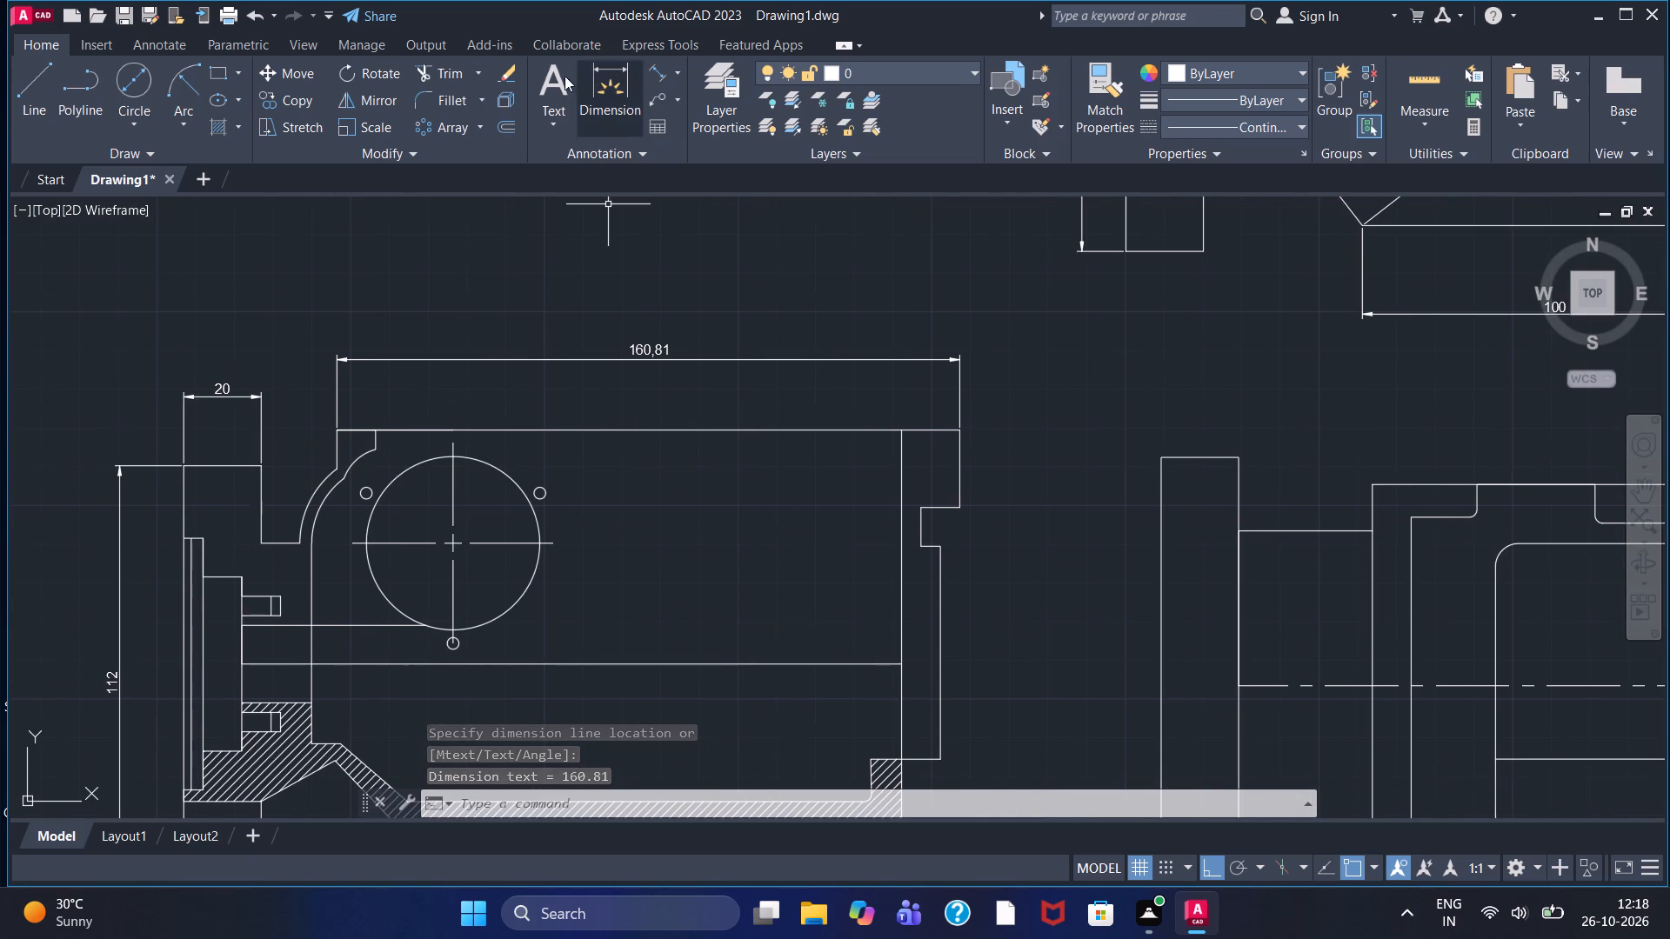
left_click(651, 64)
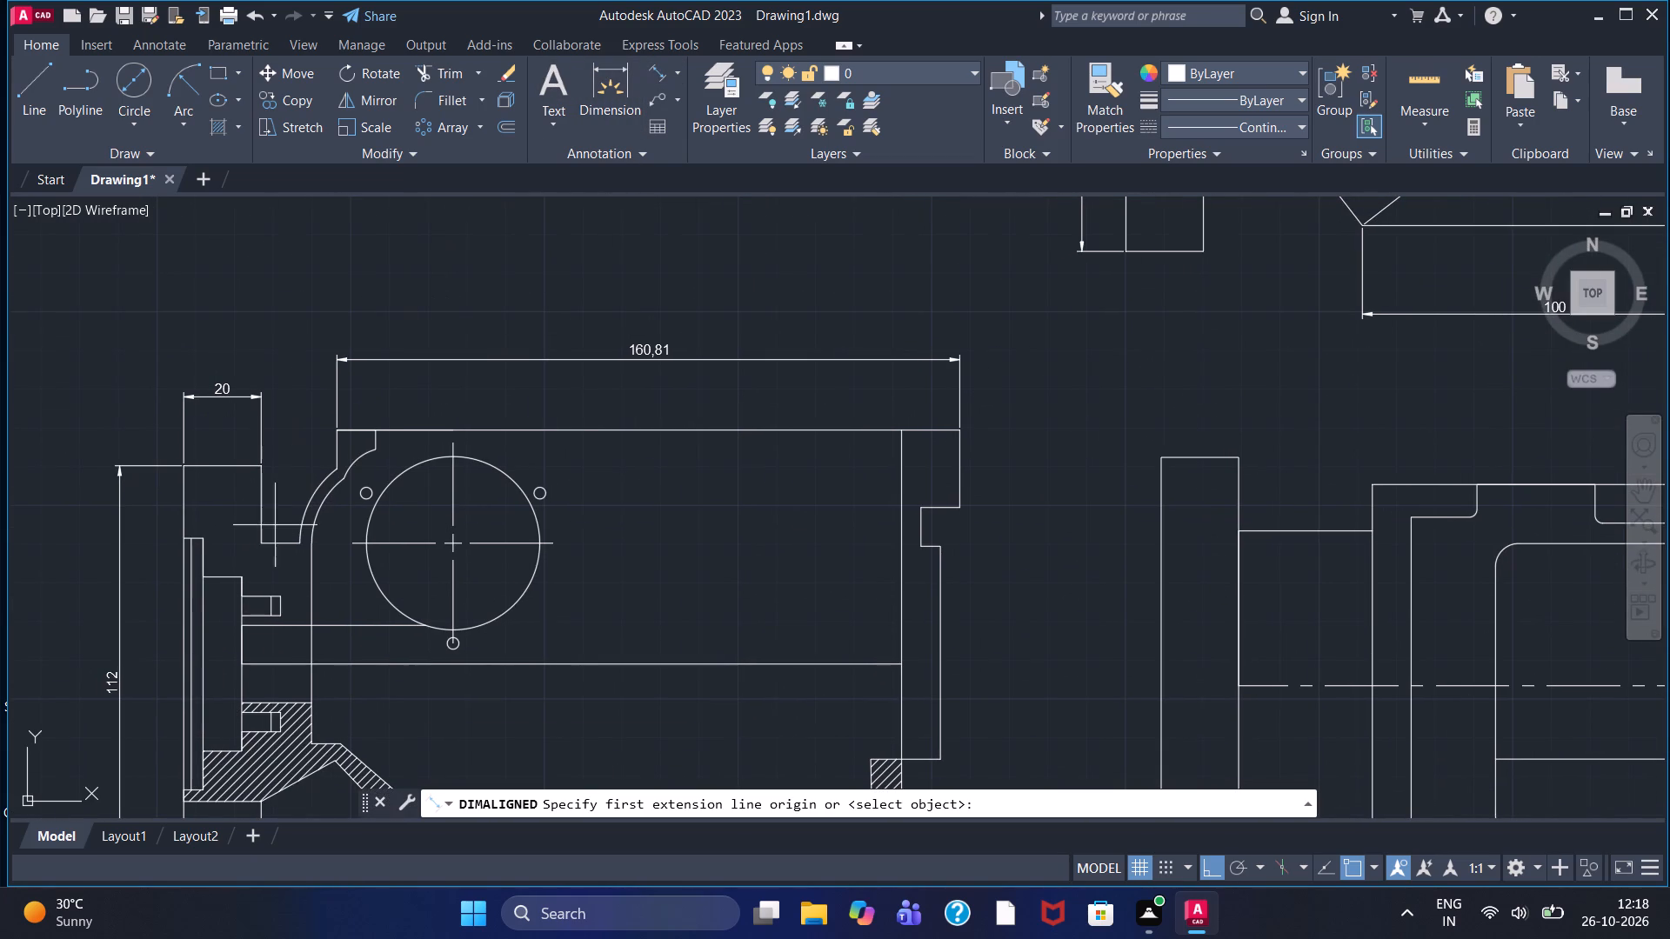
left_click(264, 542)
left_click(298, 545)
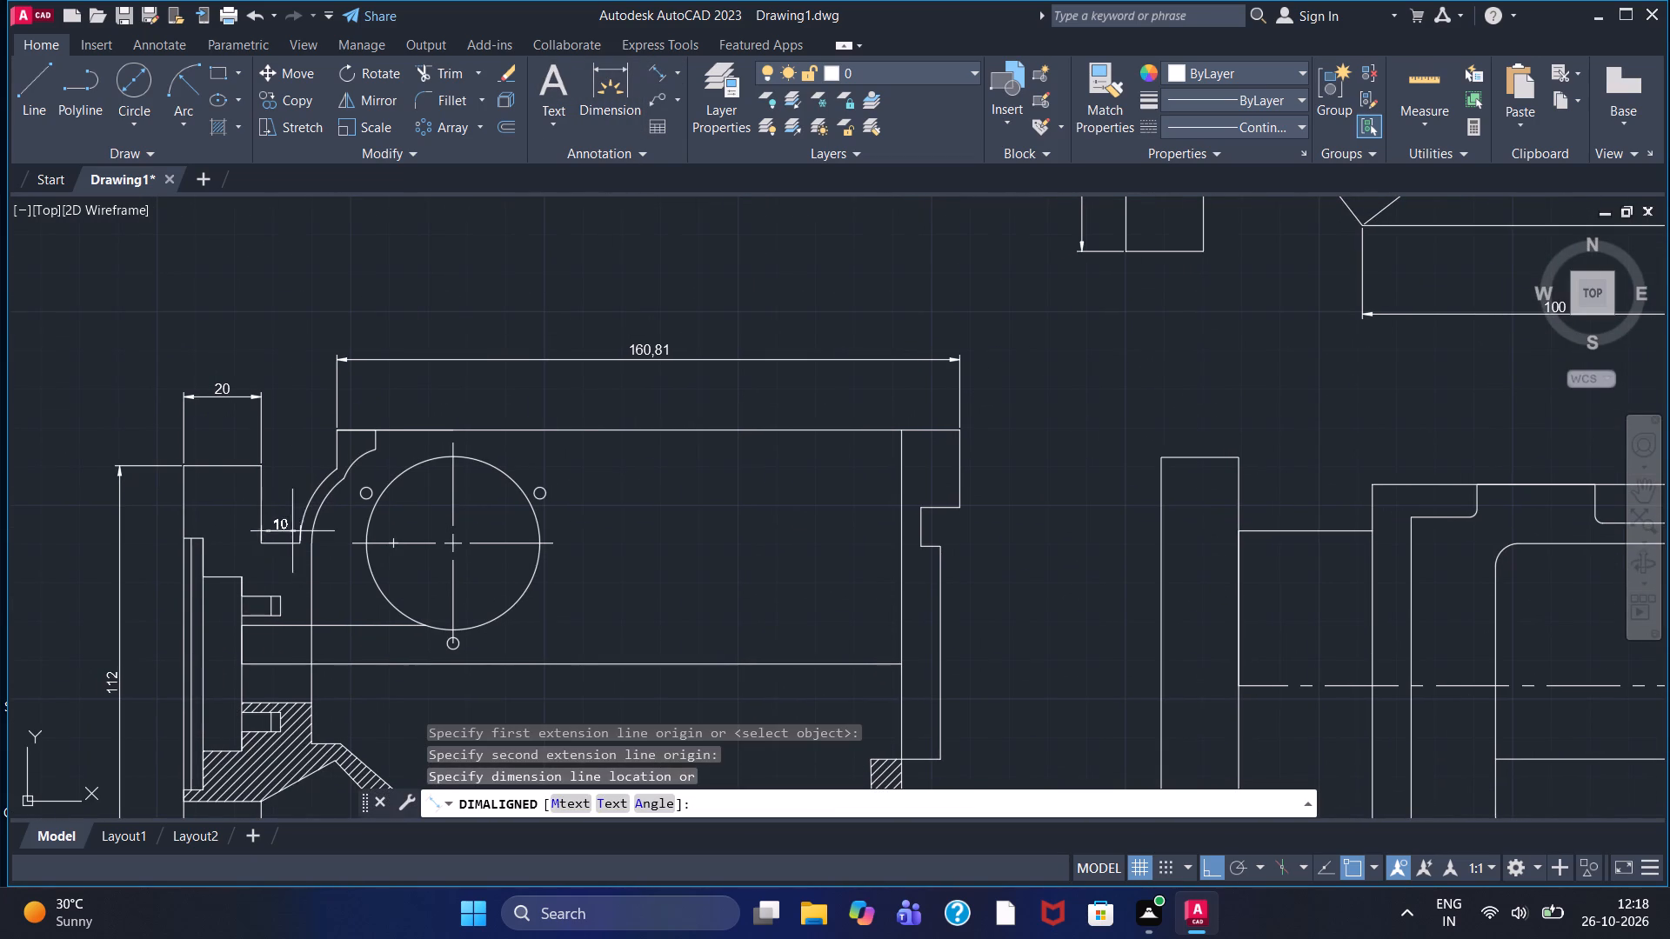
left_click(290, 396)
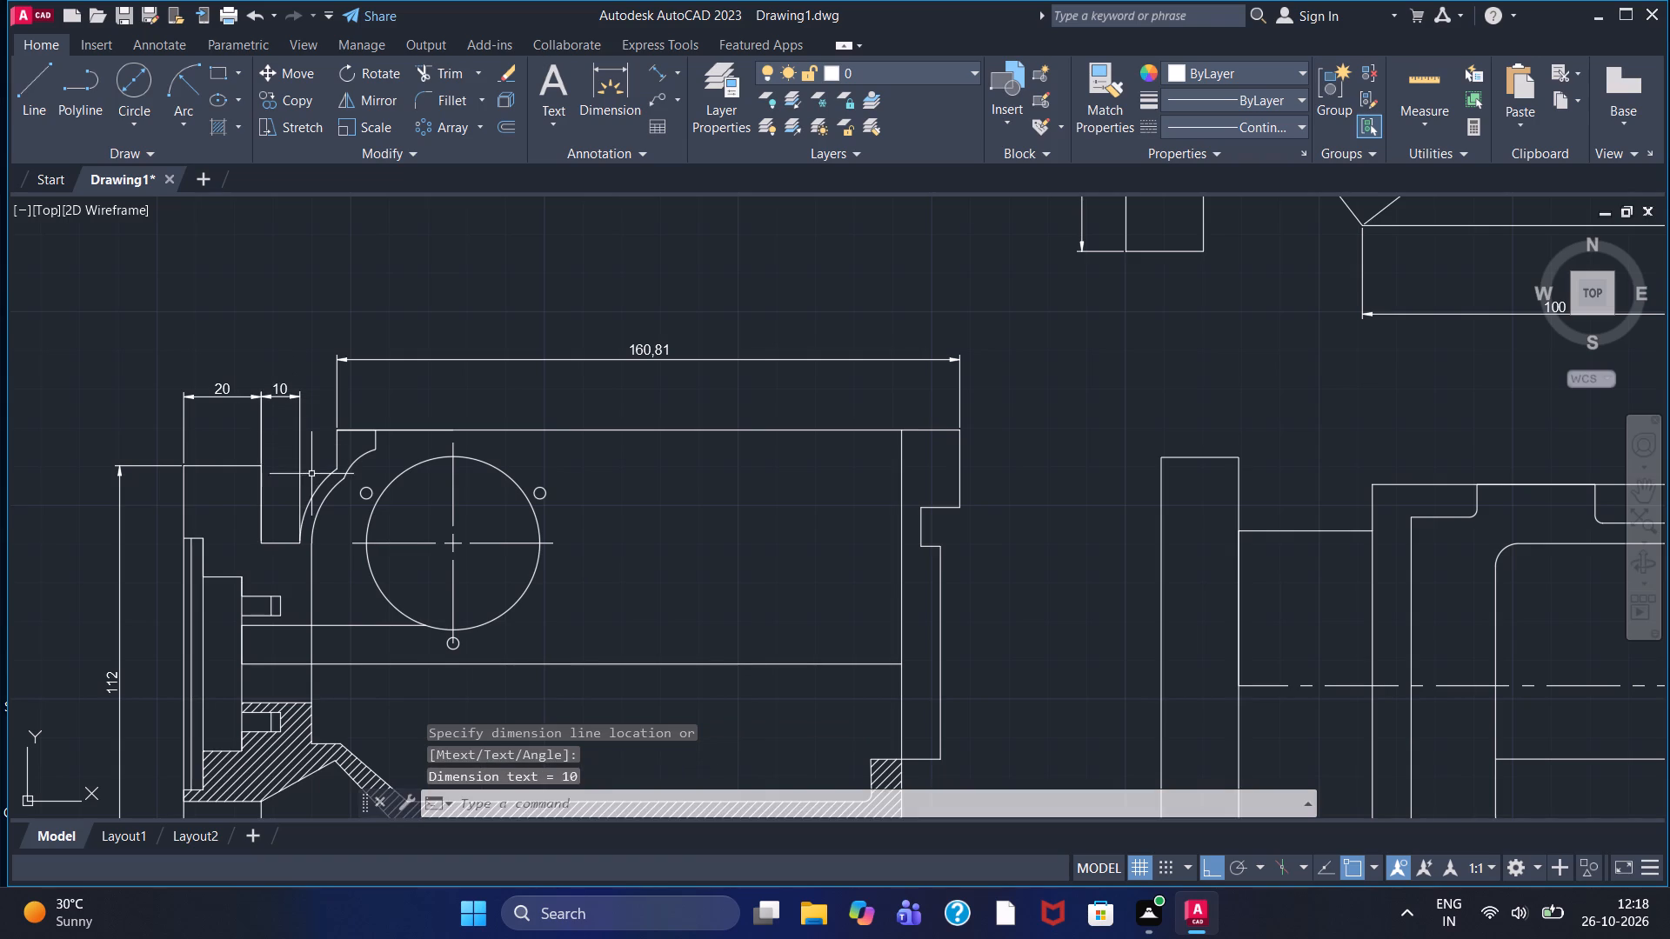
Add a linear dimension to the end flange's width along its bottom edge, placed below the flange.
scroll(341, 569, "down", 1)
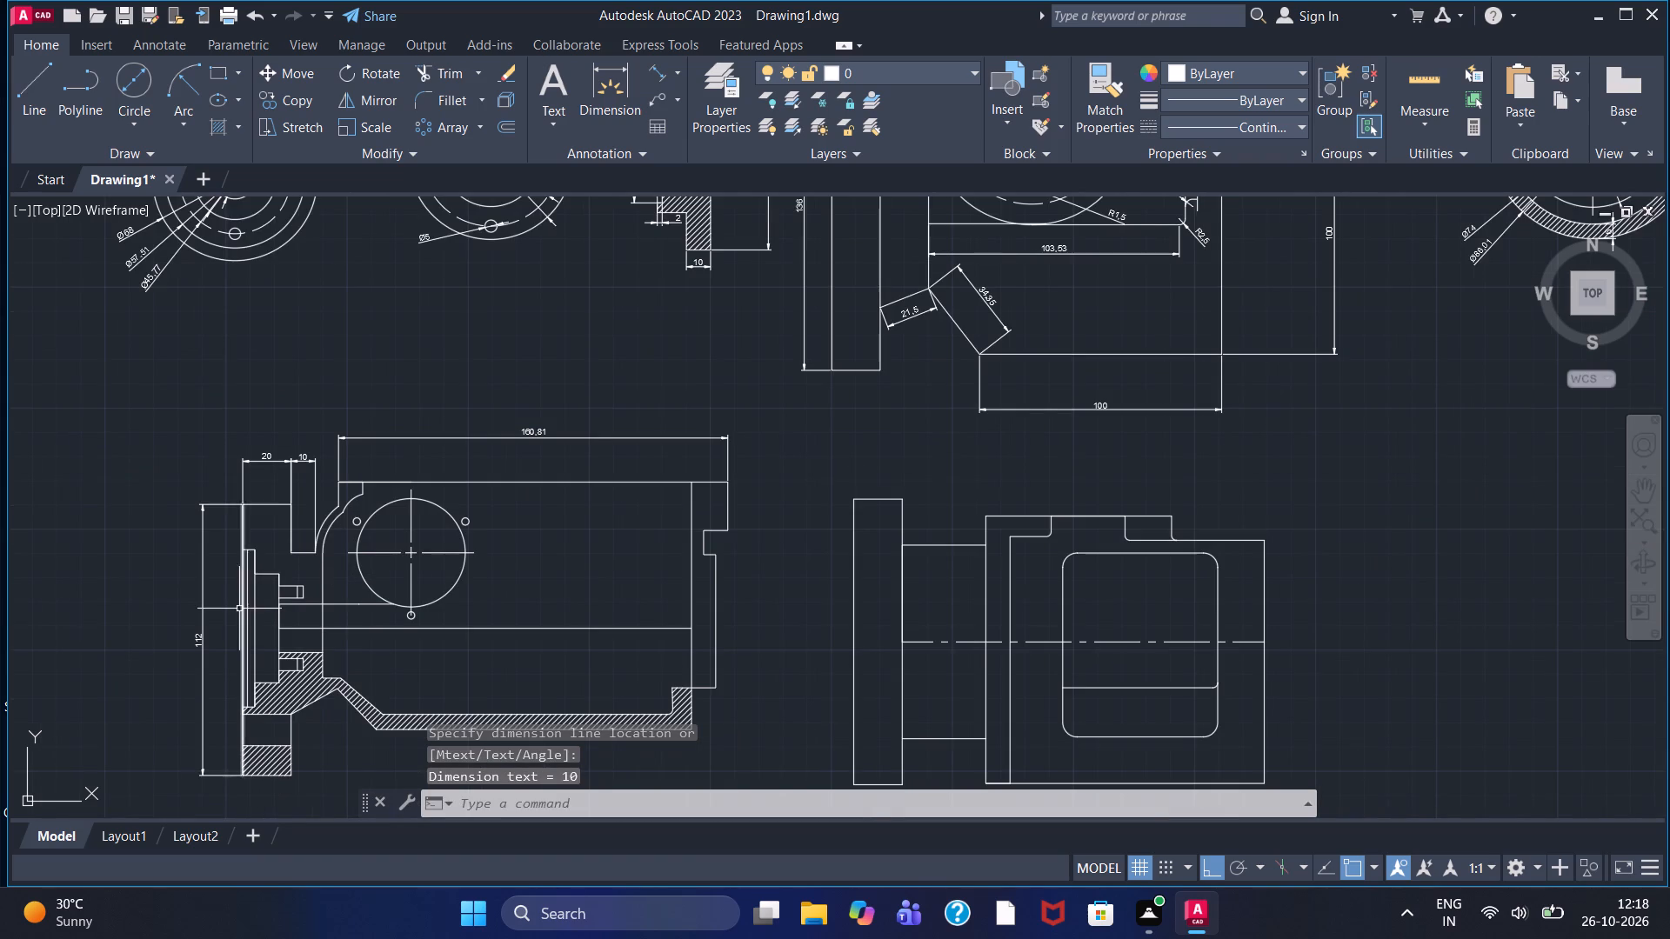
middle_click_drag(240, 604, 303, 495)
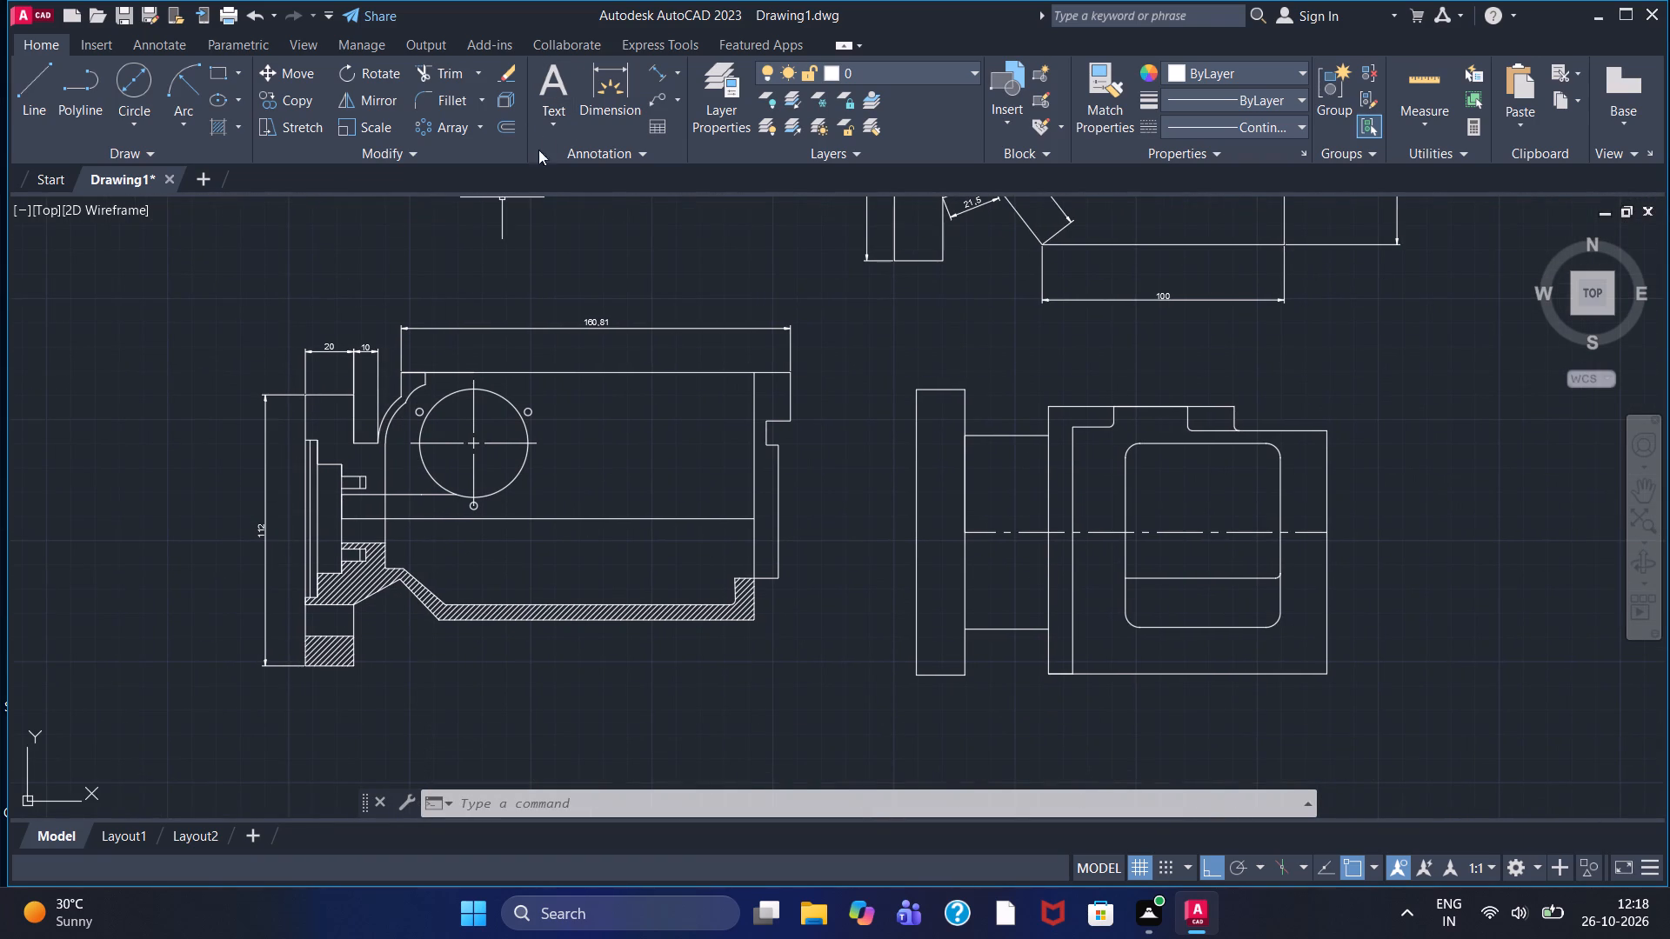
left_click(676, 74)
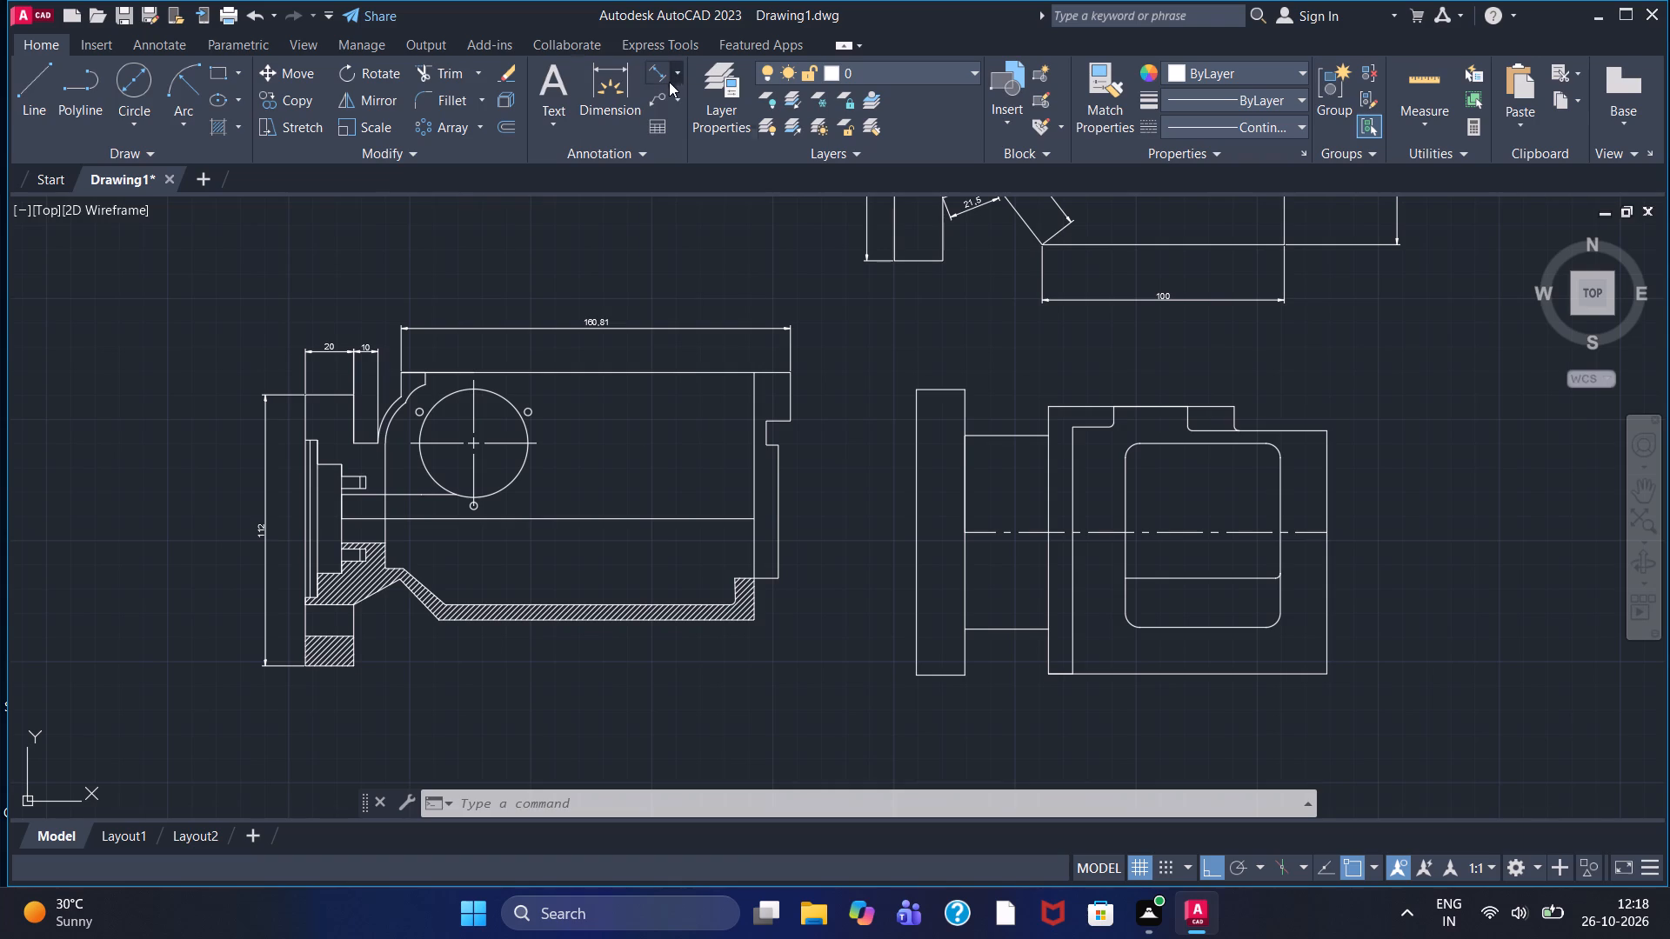
left_click(669, 97)
left_click(304, 665)
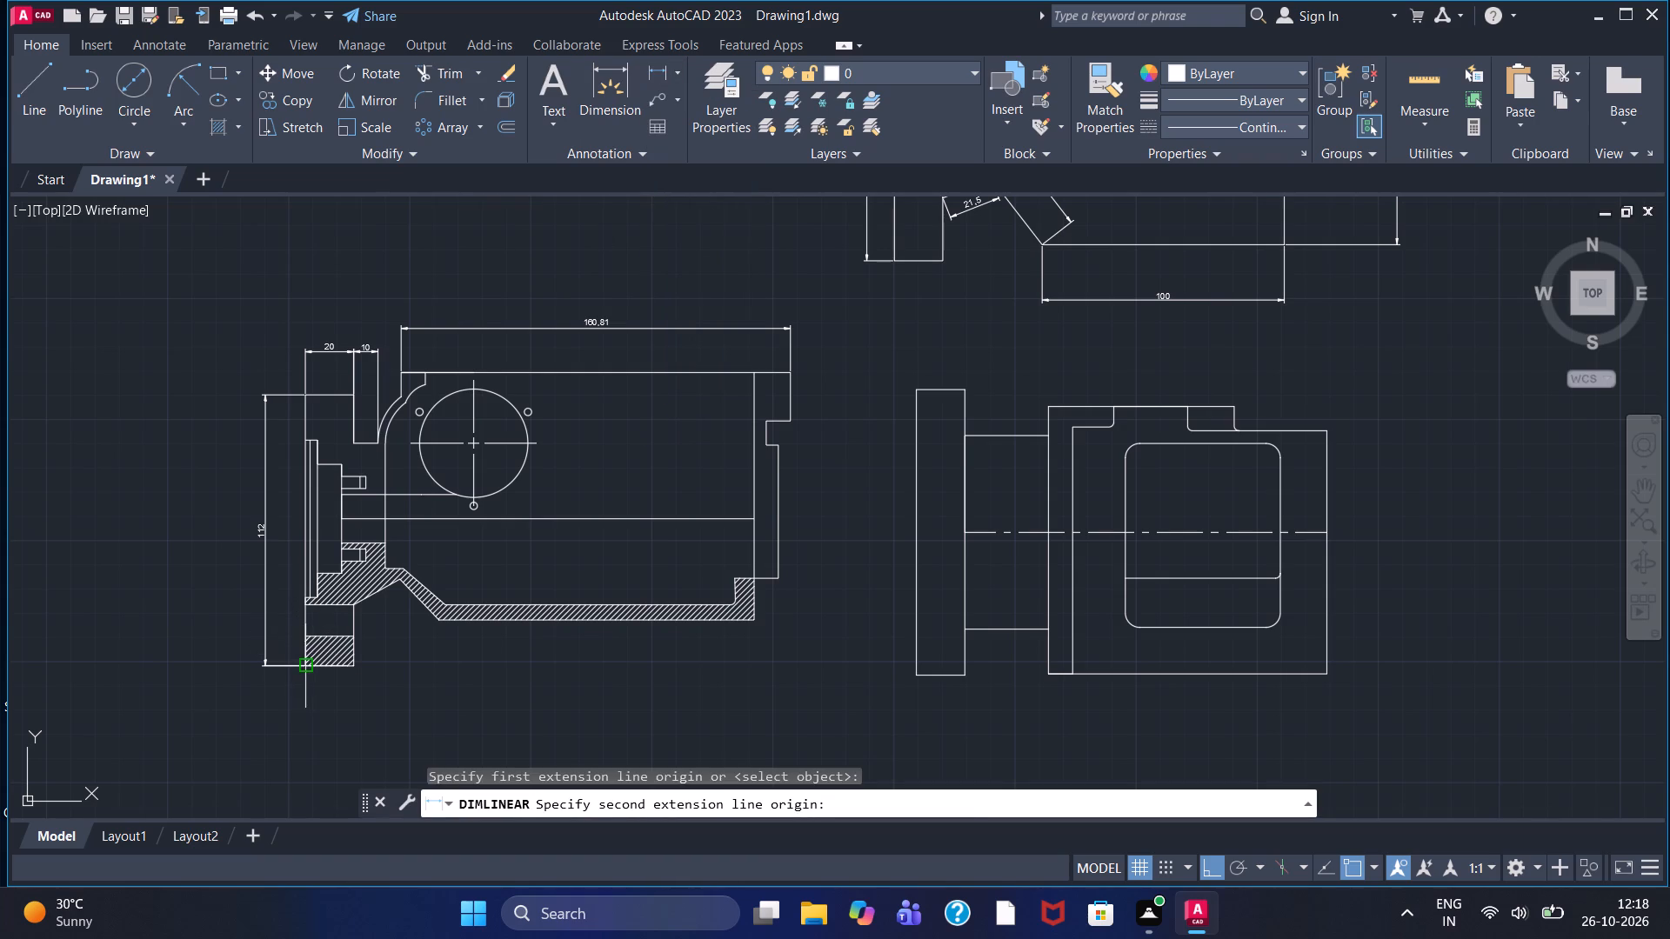
left_click(350, 673)
left_click(320, 703)
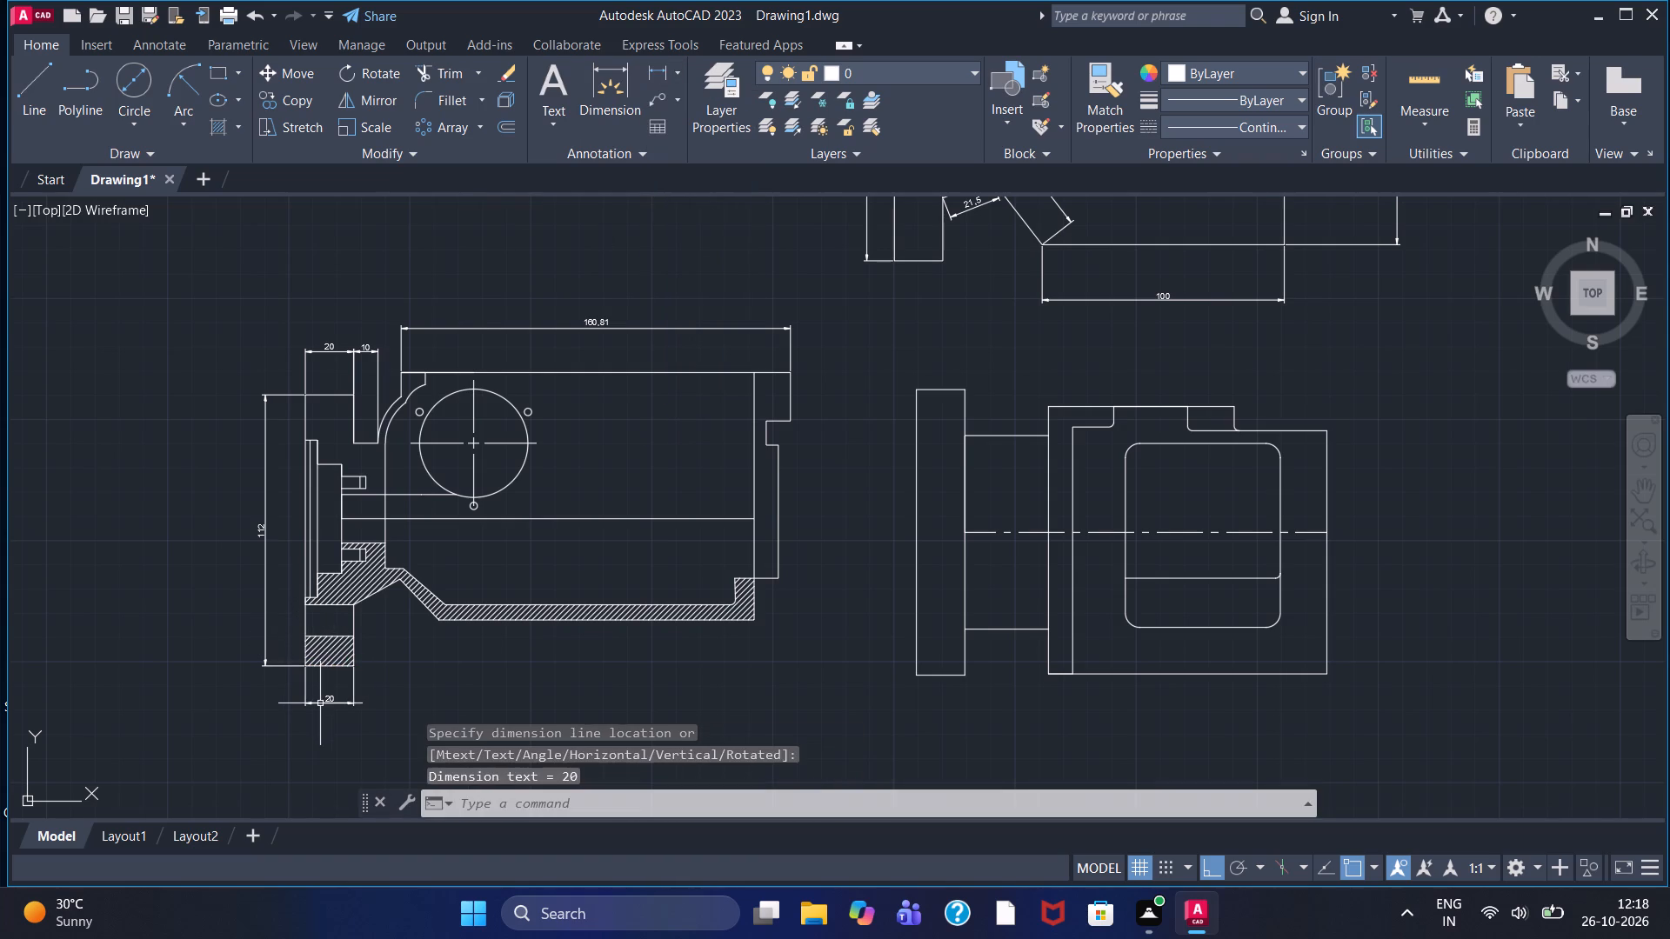
Add a vertical linear dimension from the upper hatched region's bottom edge to the flange's bottom corner, inside the full-height dimension.
scroll(374, 618, "up", 2)
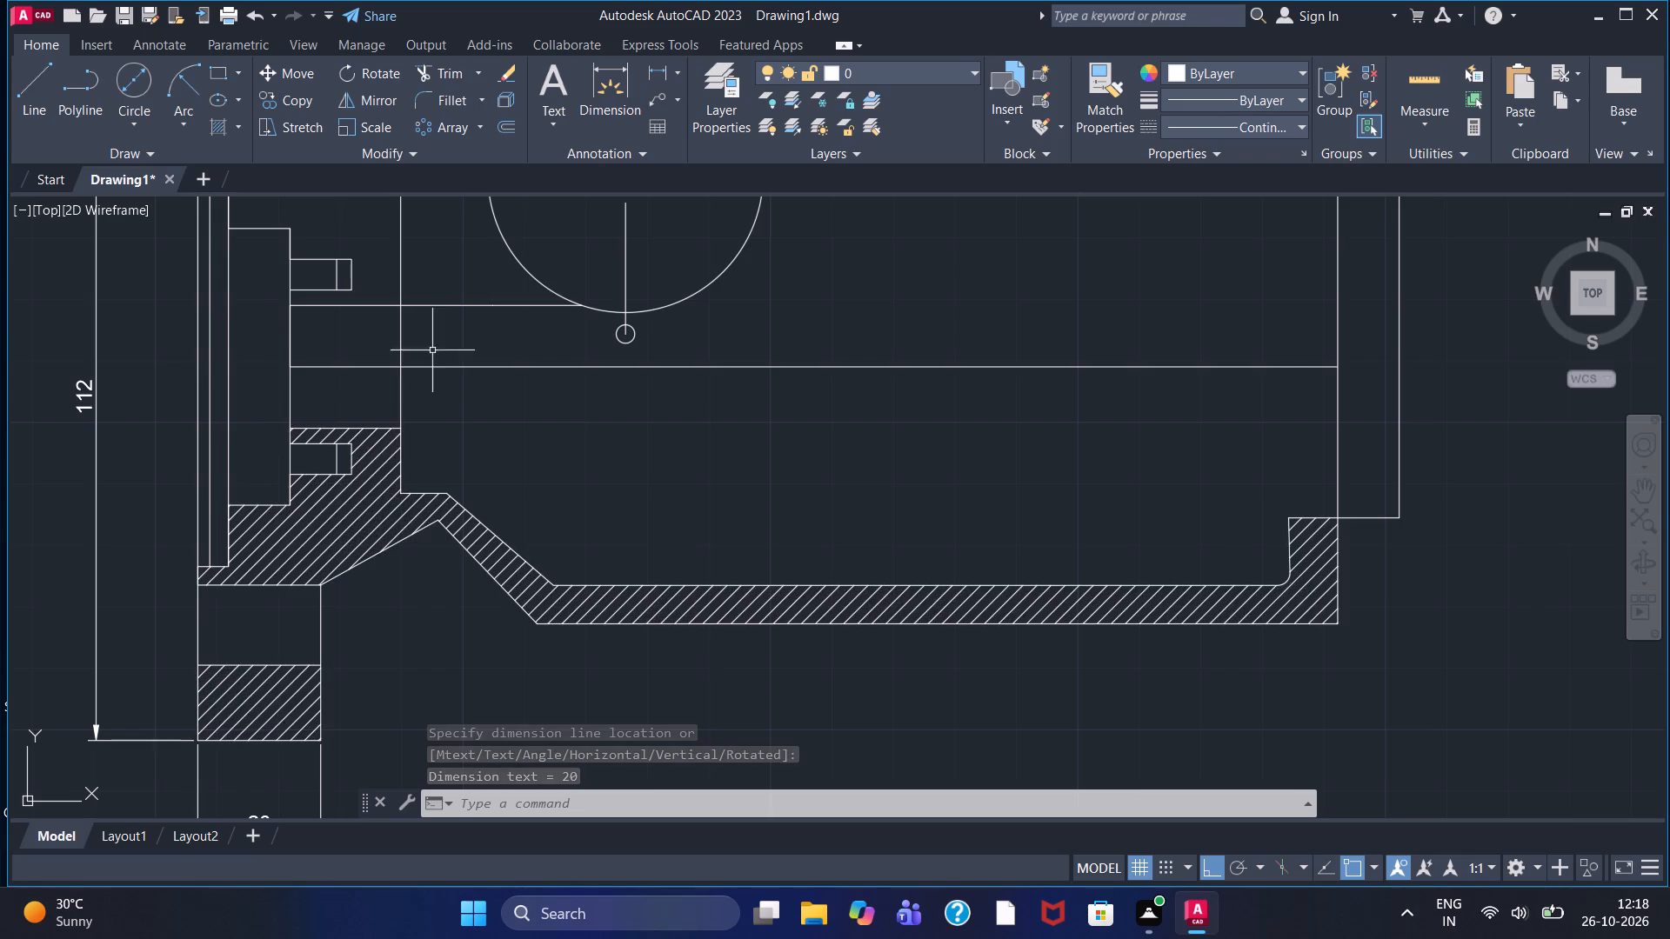
scroll(226, 701, "down", 1)
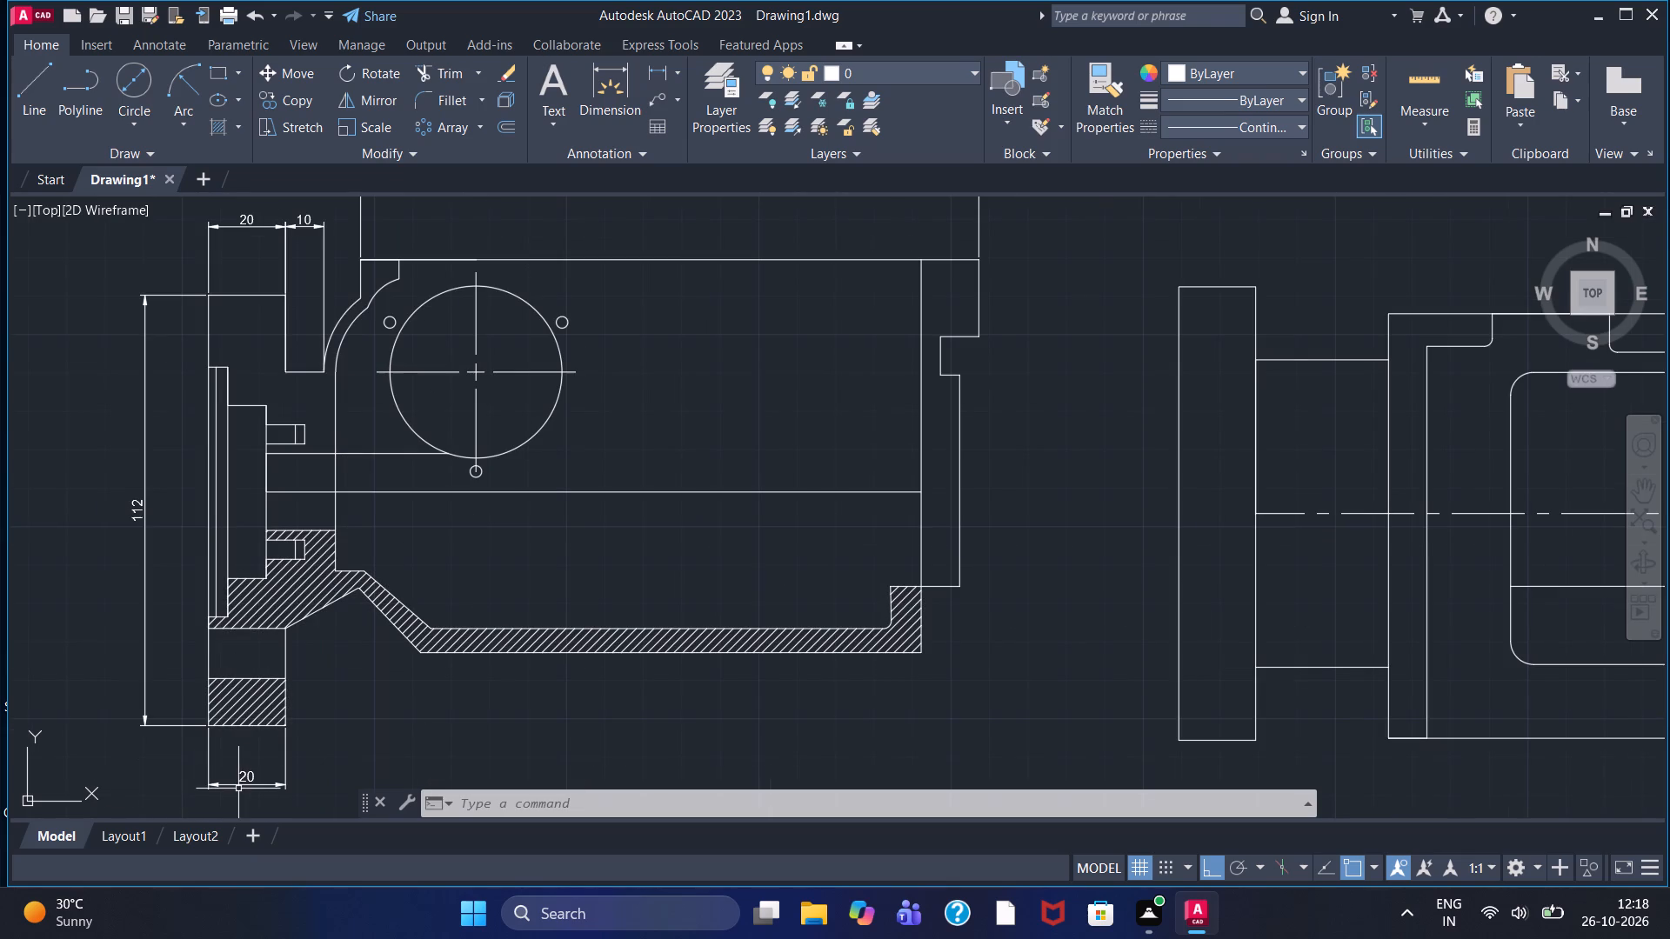
right_click(244, 782)
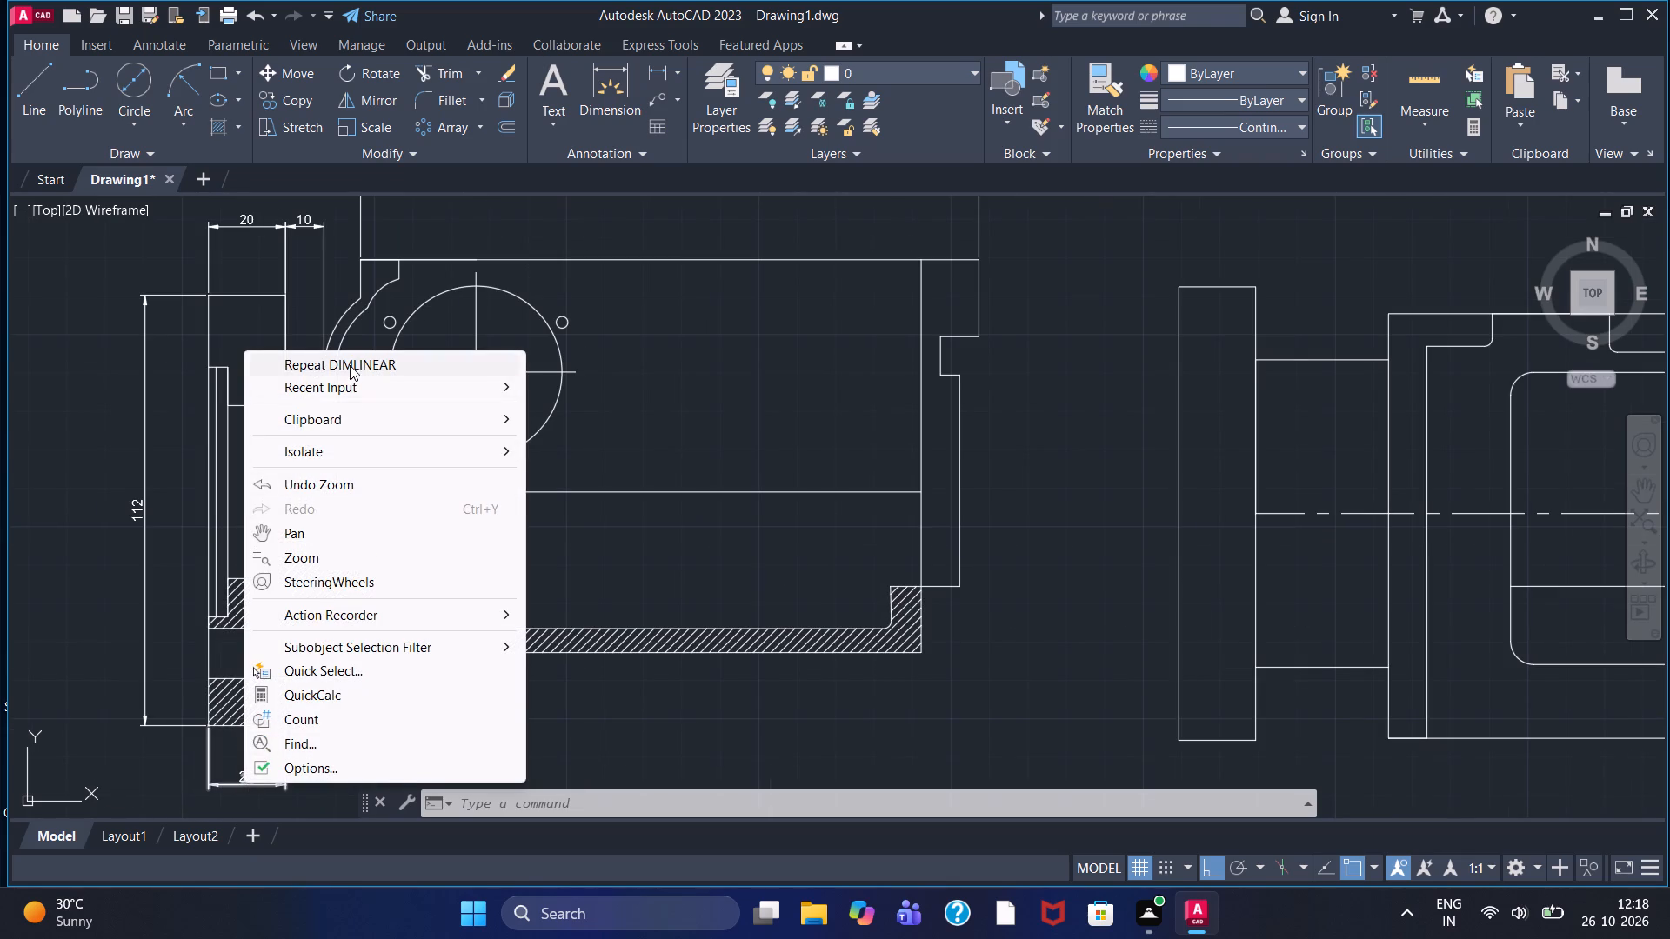
left_click(350, 364)
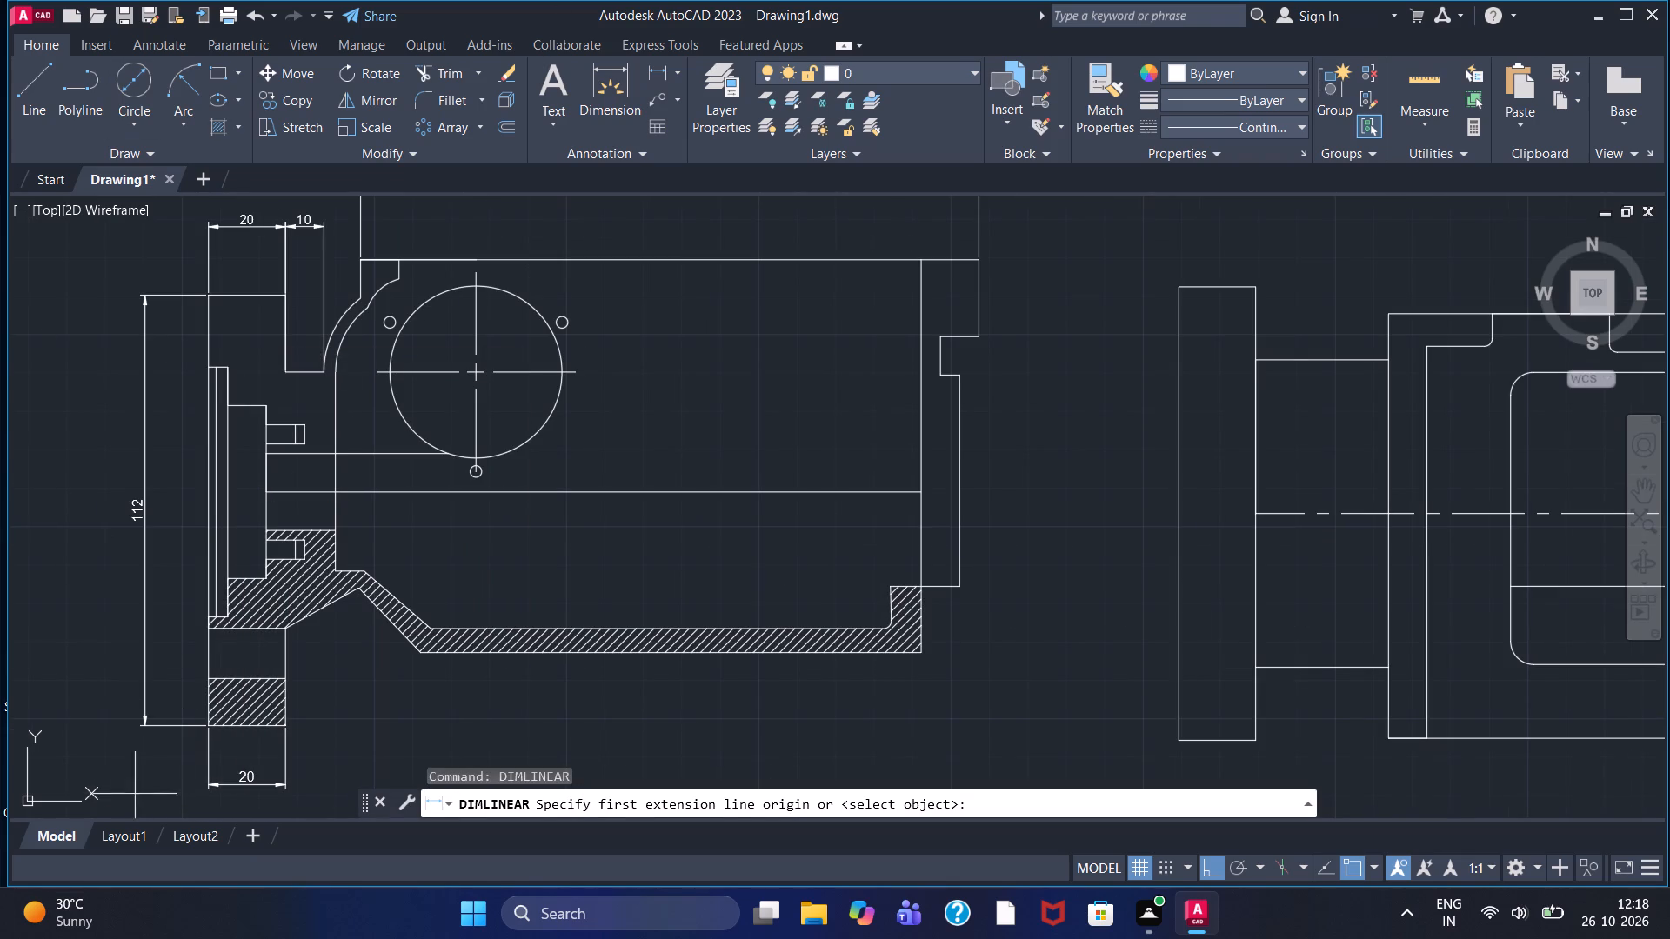
left_click(210, 636)
left_click(210, 732)
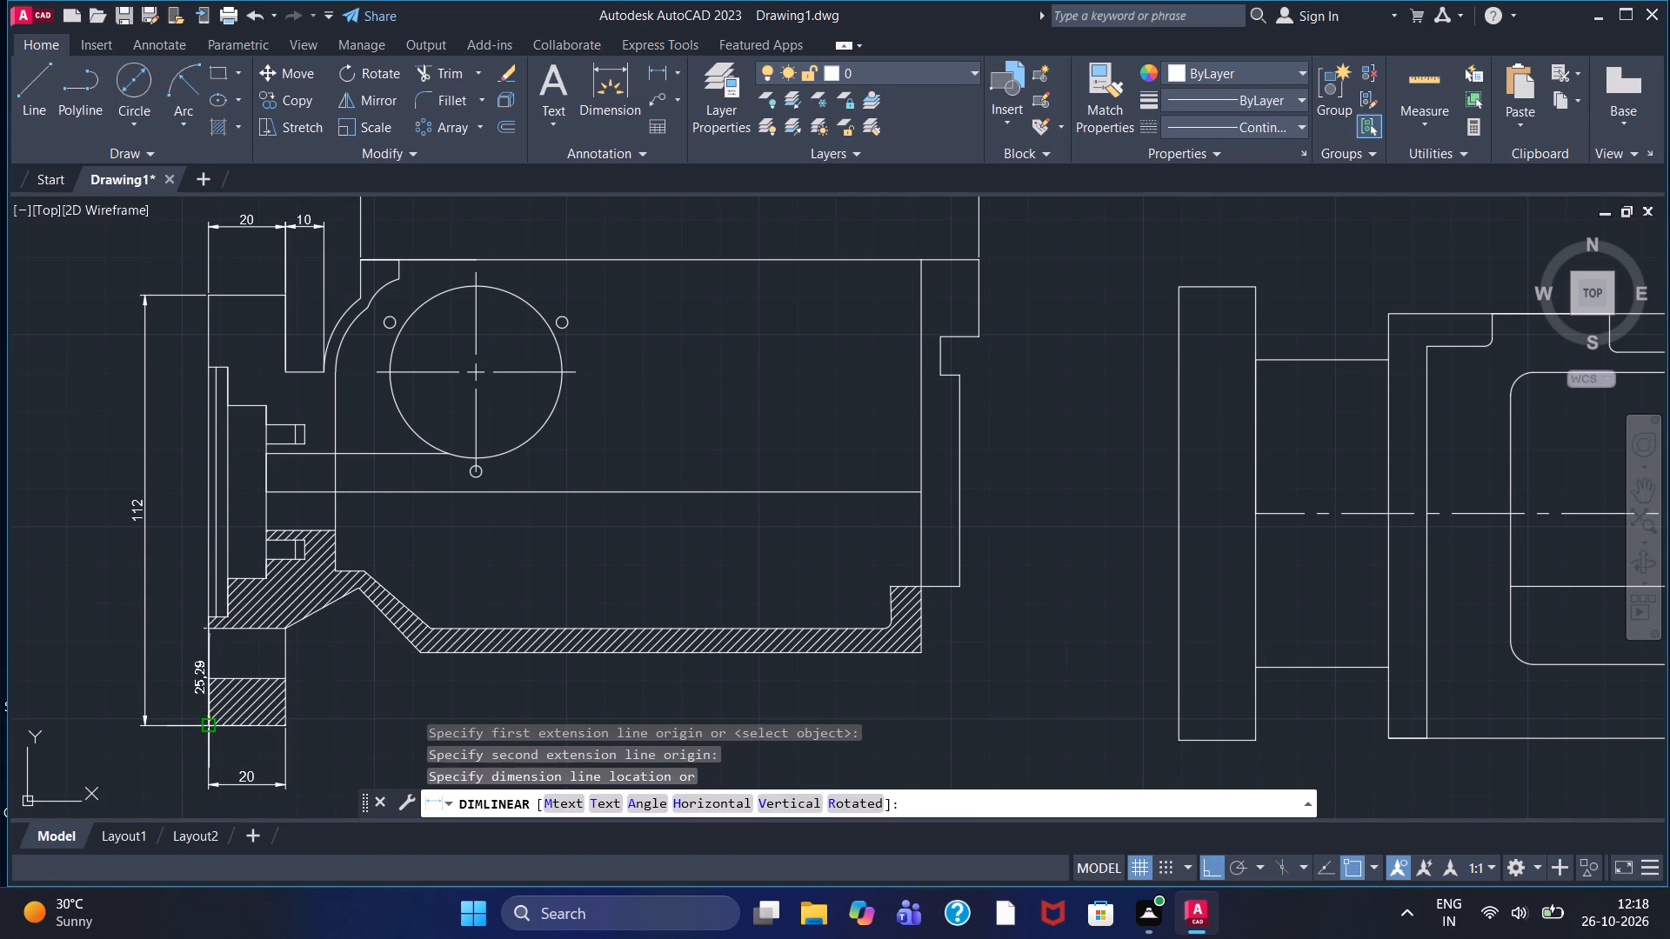
left_click(180, 689)
Add a vertical linear dimension to the thin hatched lip at the flange face, in line above the previous vertical dimension.
right_click(177, 666)
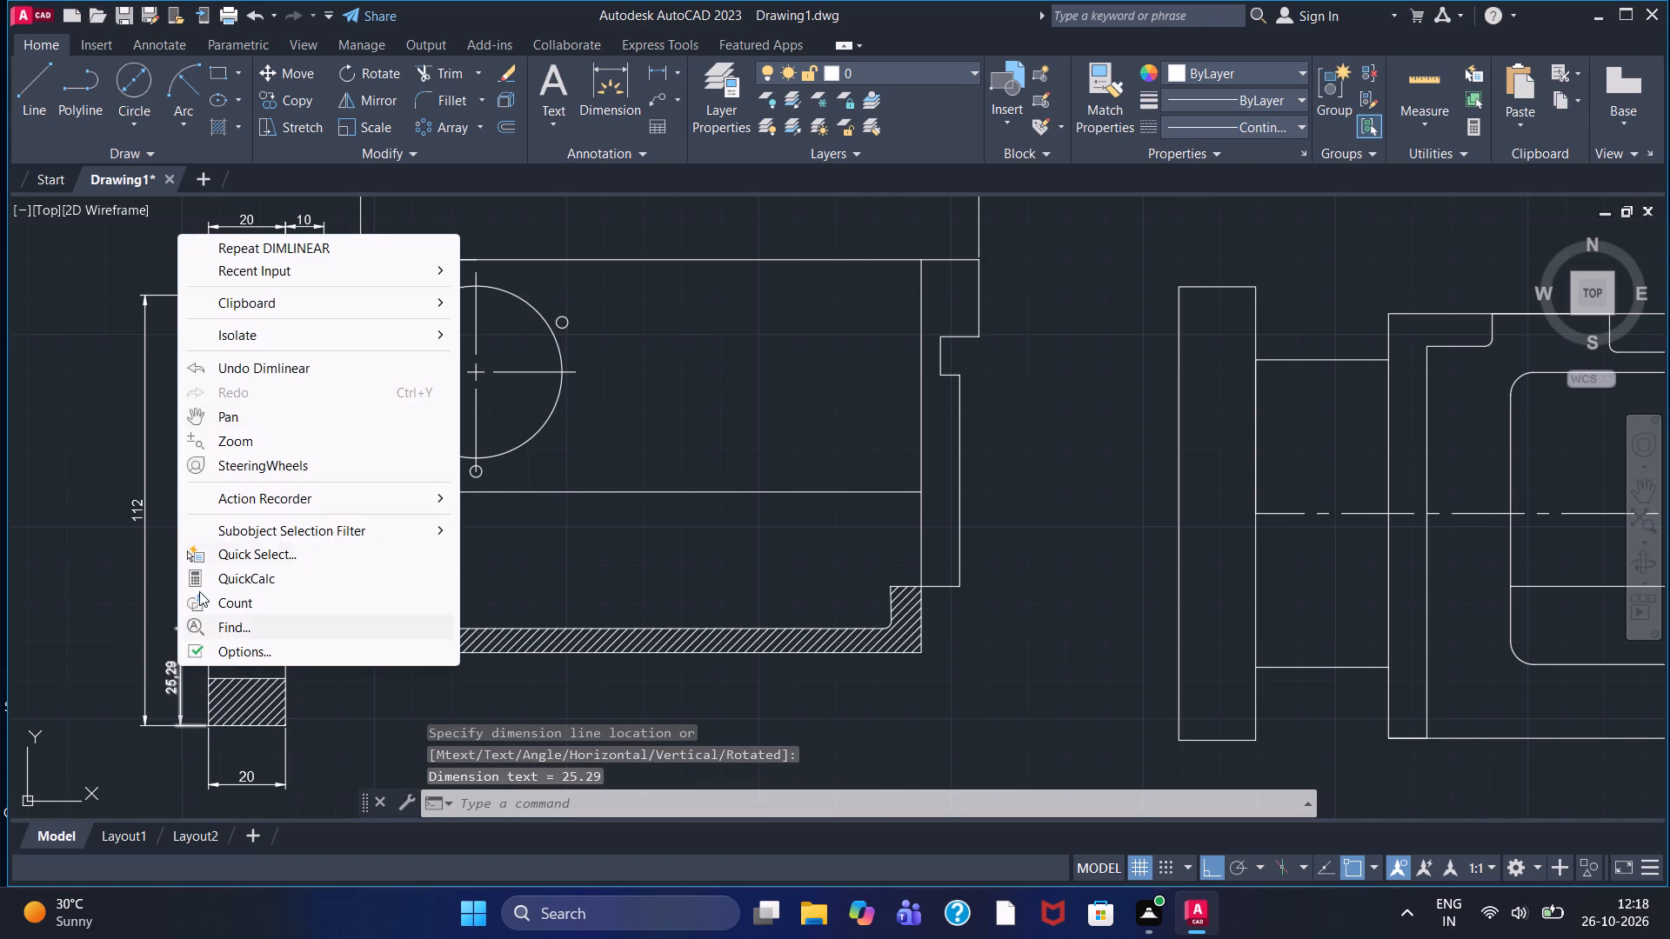
left_click(277, 247)
scroll(224, 616, "up", 1)
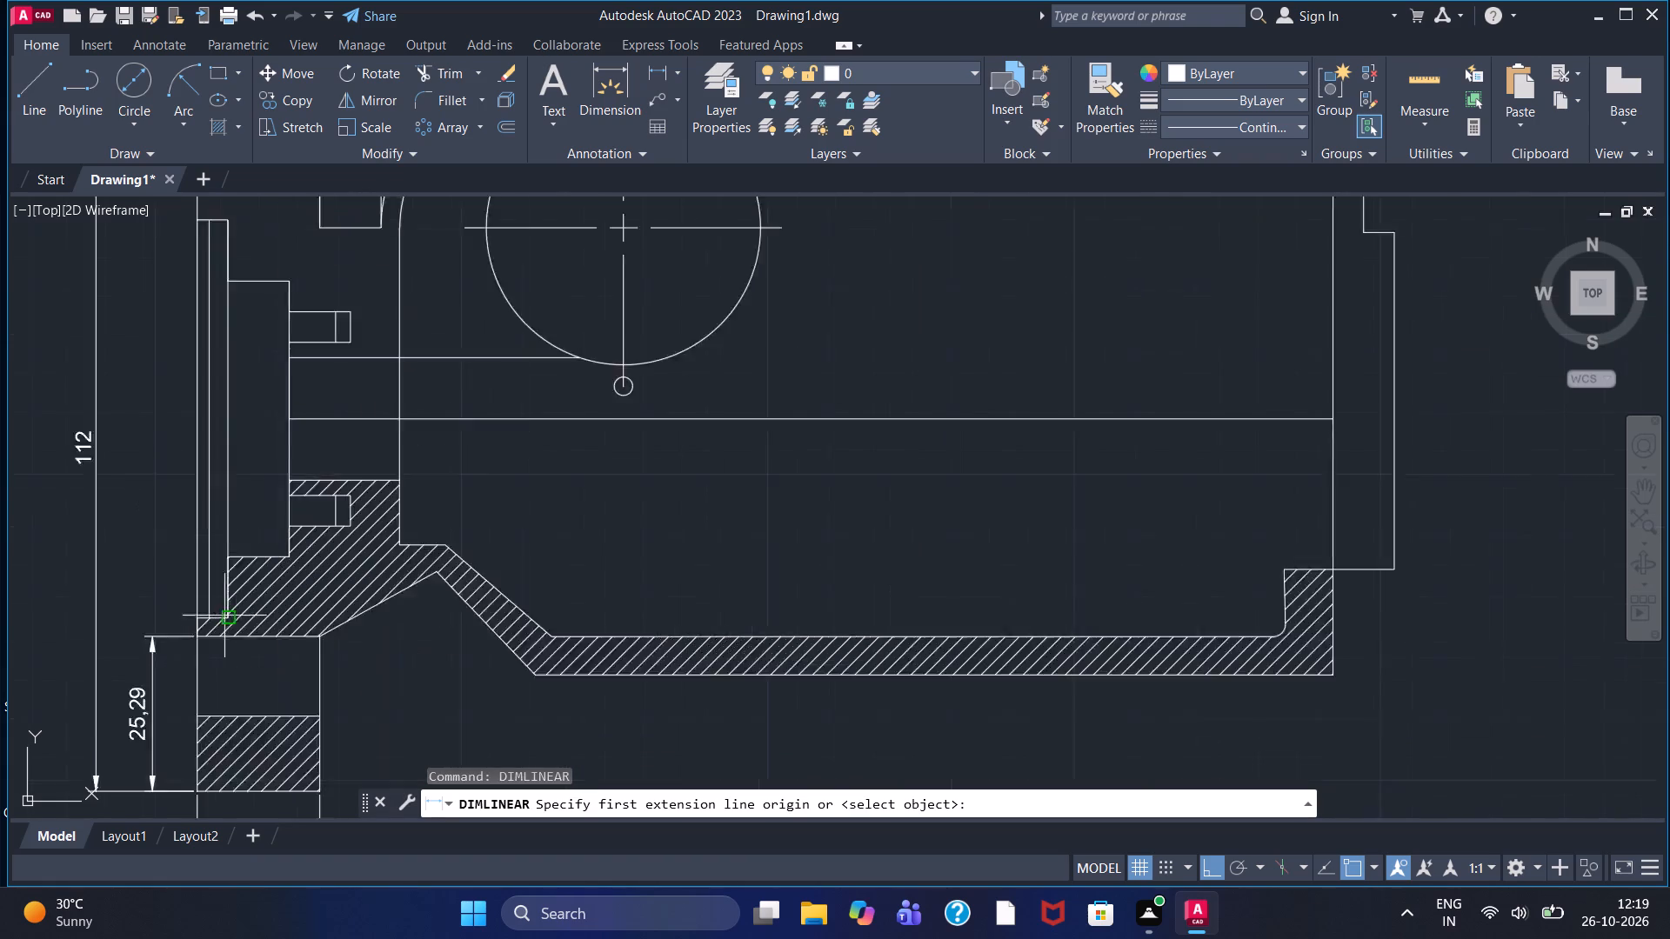
scroll(223, 610, "up", 1)
left_click(184, 622)
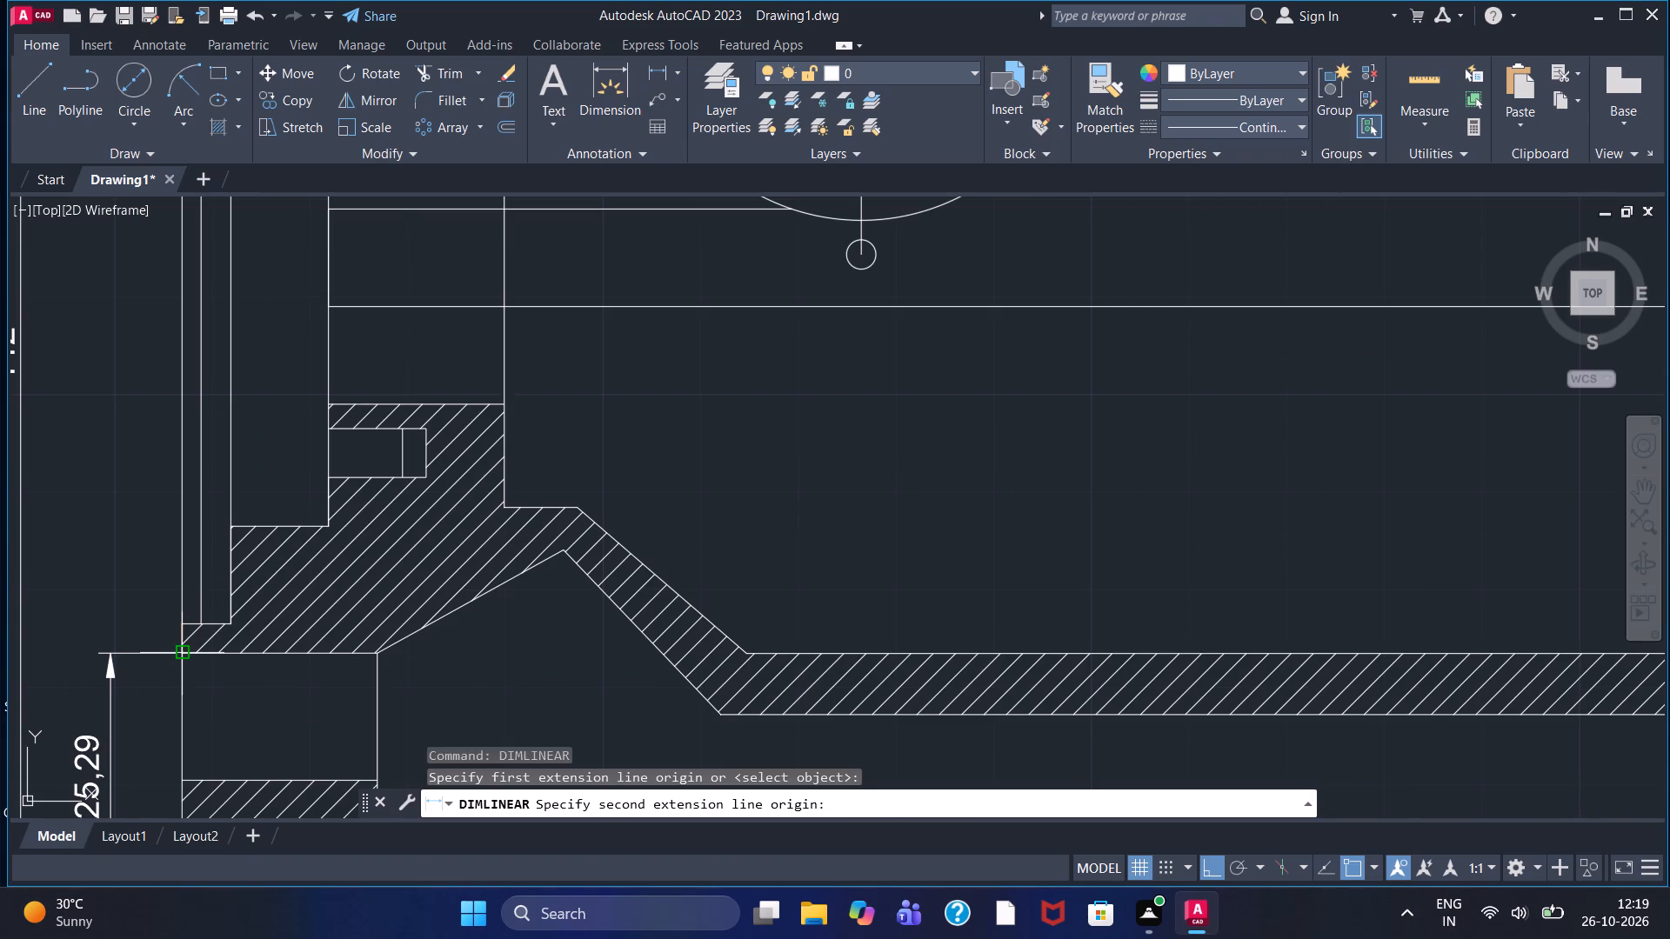
left_click(183, 652)
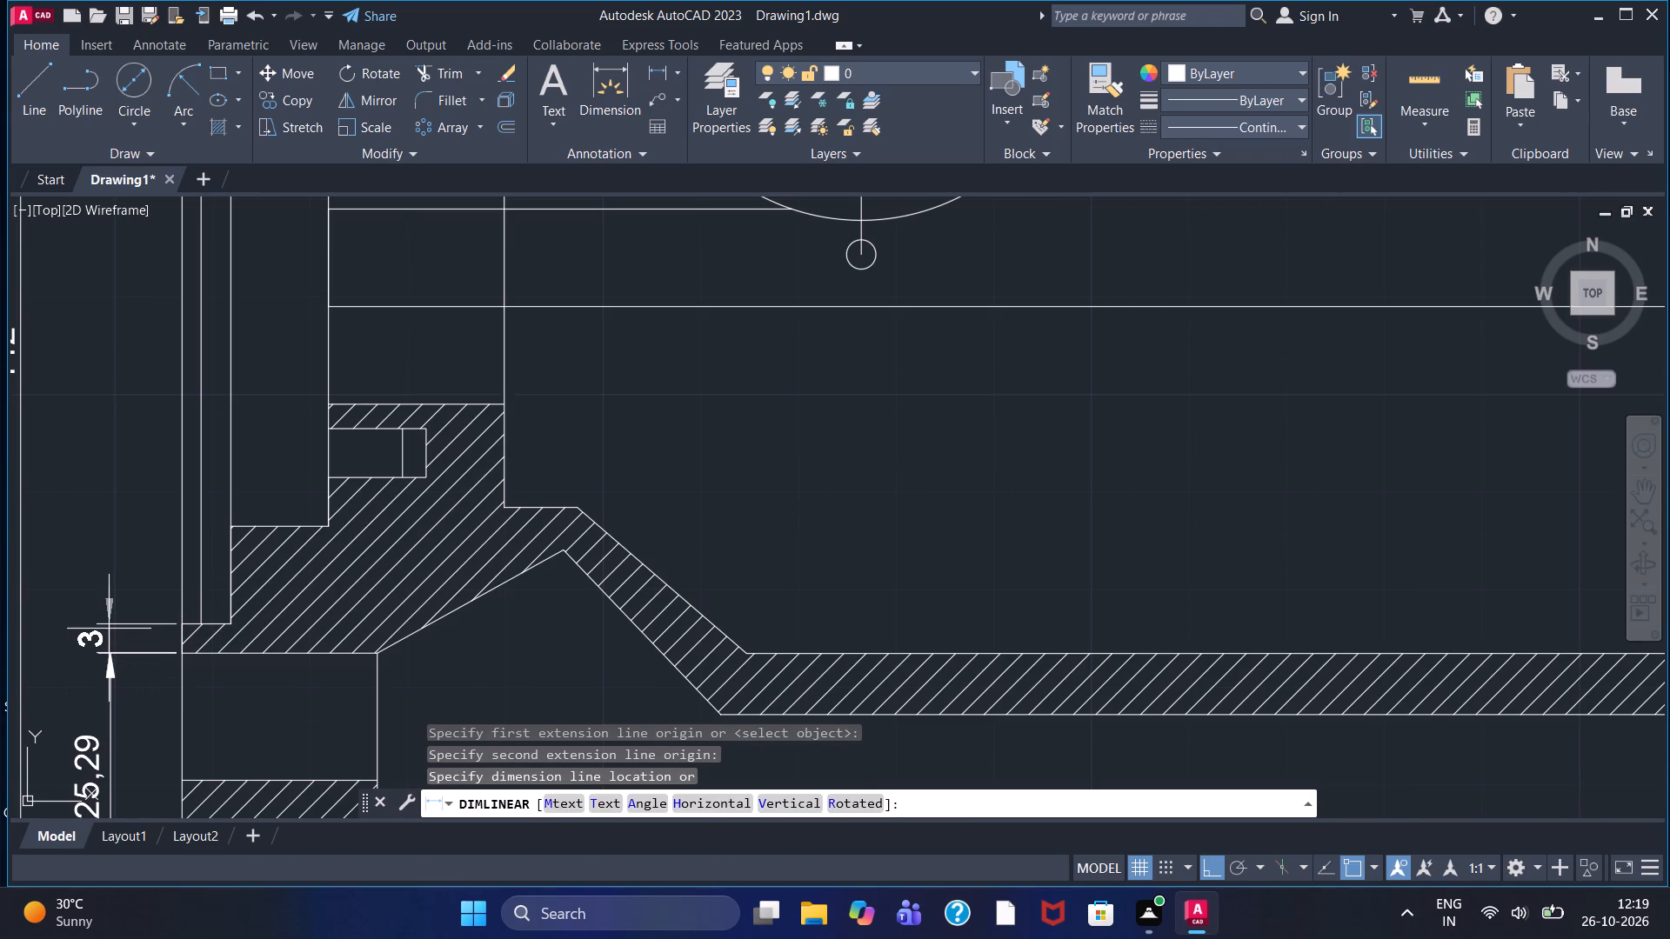
left_click(109, 629)
Add an aligned dimension to the sloped lower edge rising from the flange to the hatched wall's bend, placed just below it.
left_click(673, 69)
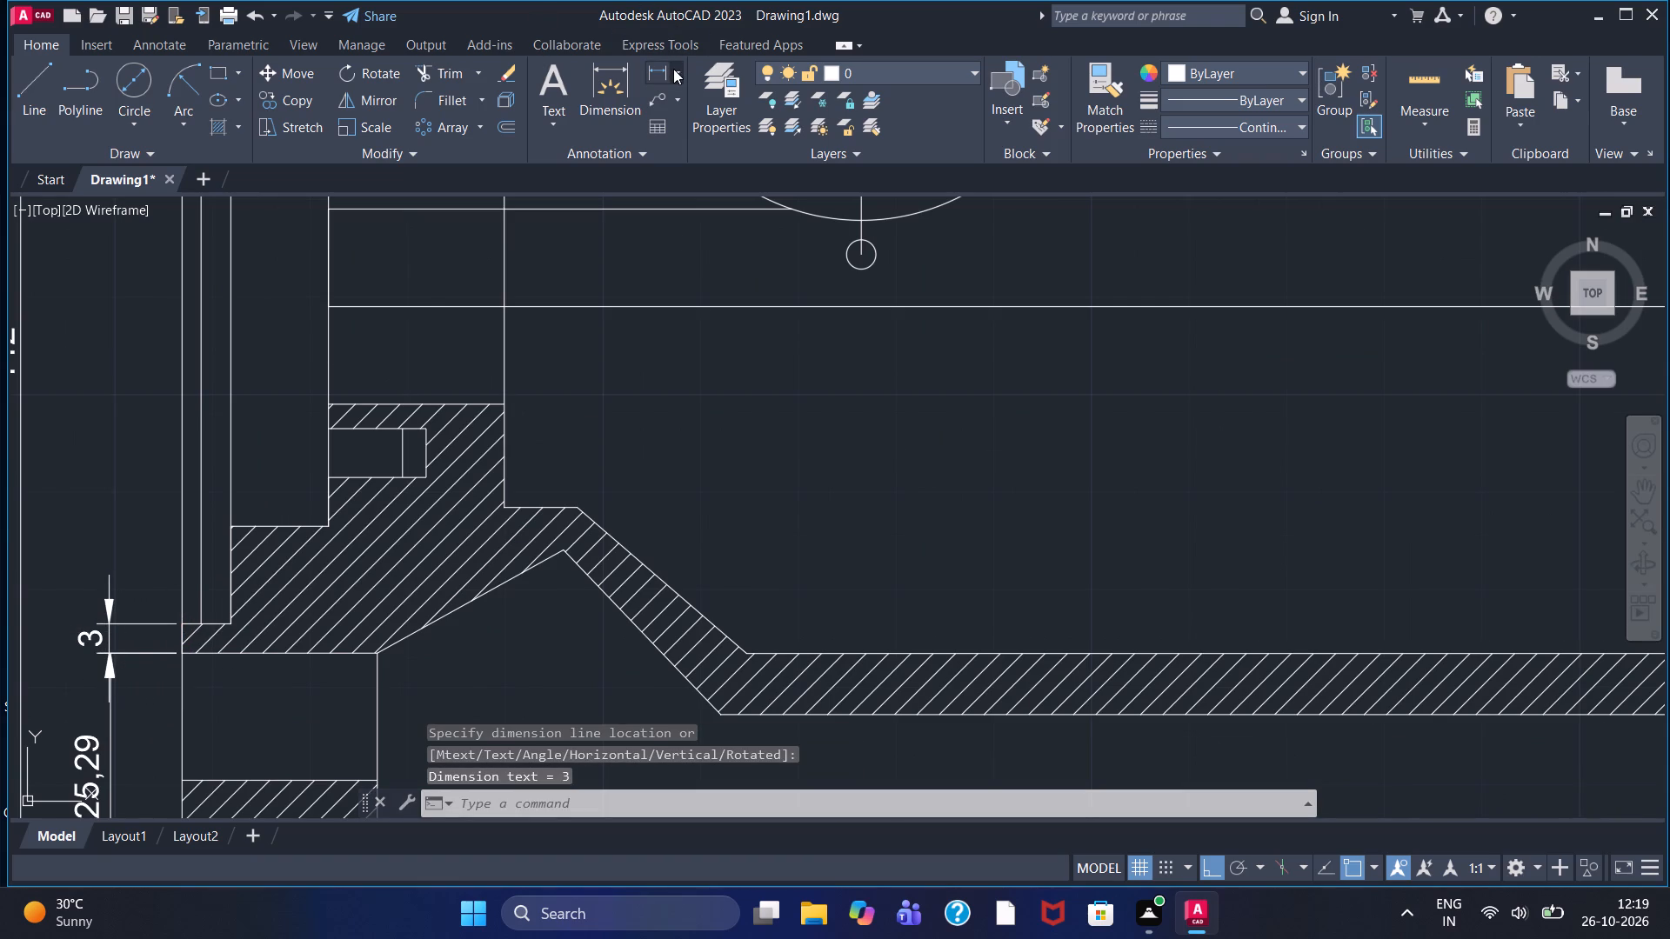
left_click(705, 143)
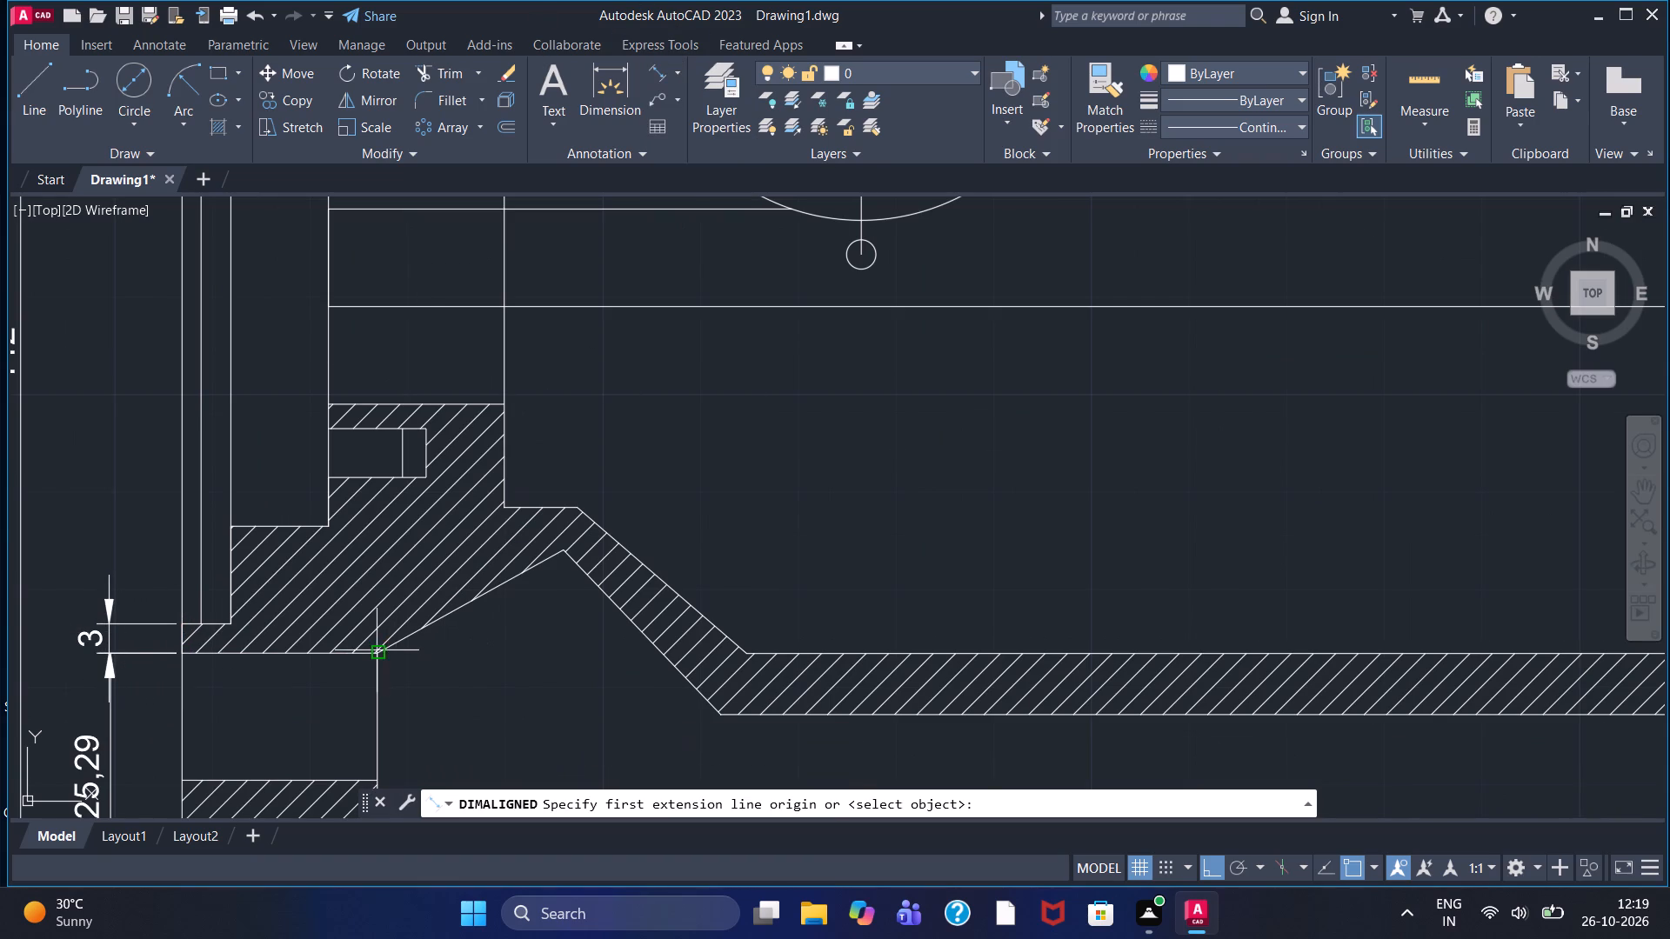
left_click(377, 650)
left_click(556, 557)
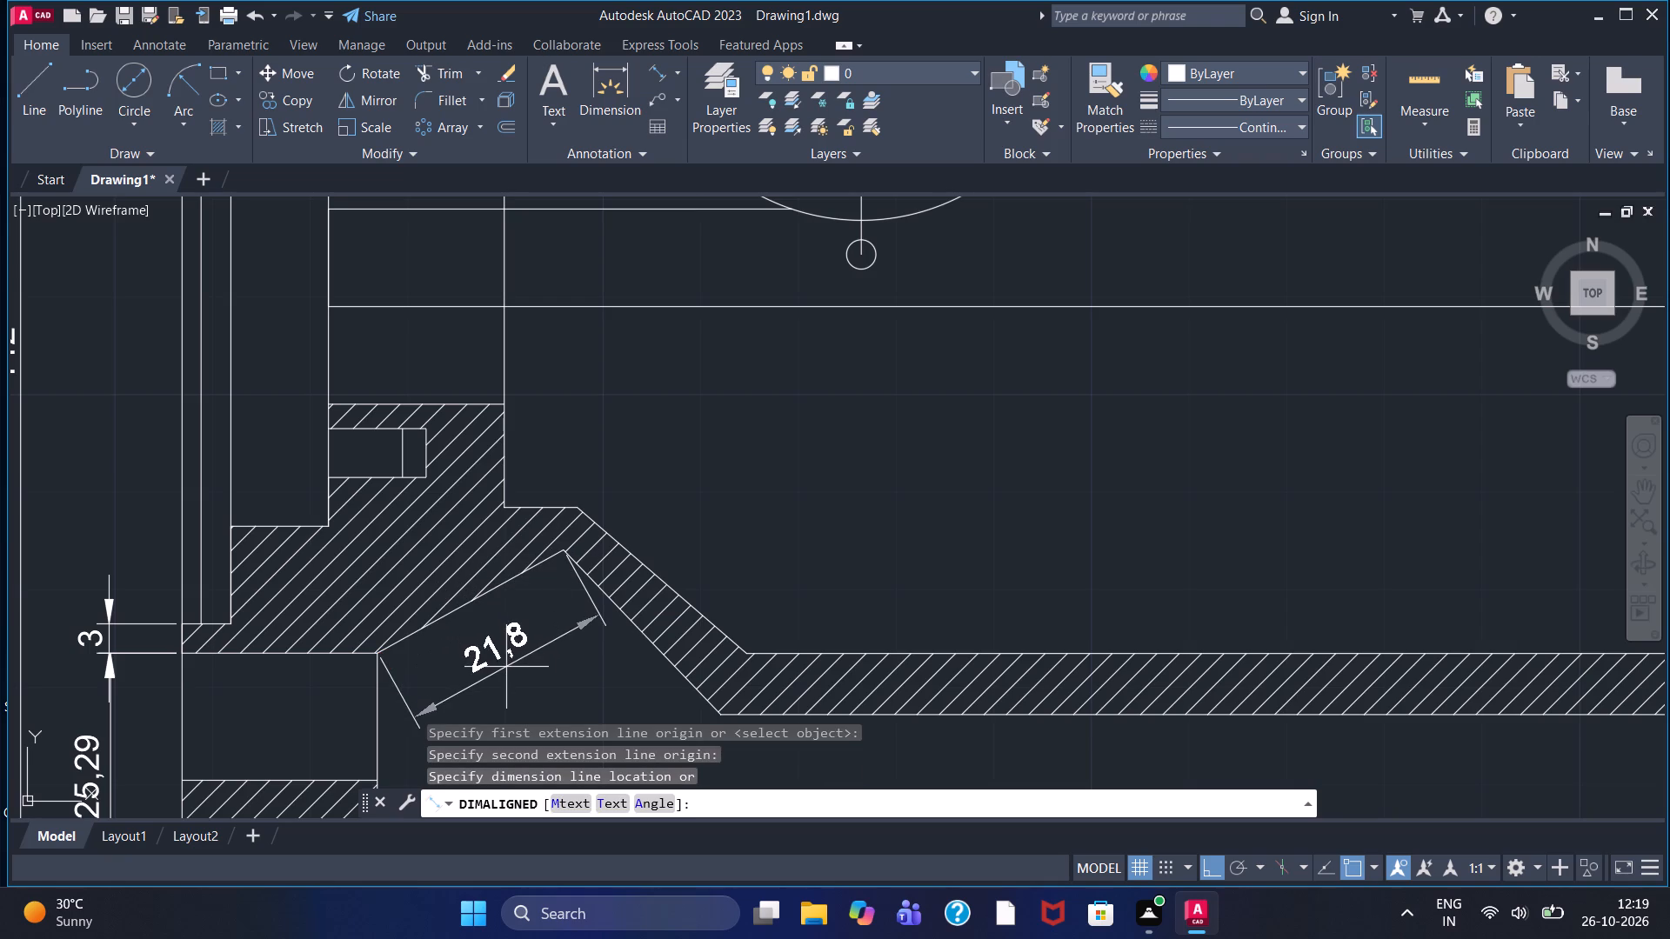
left_click(475, 635)
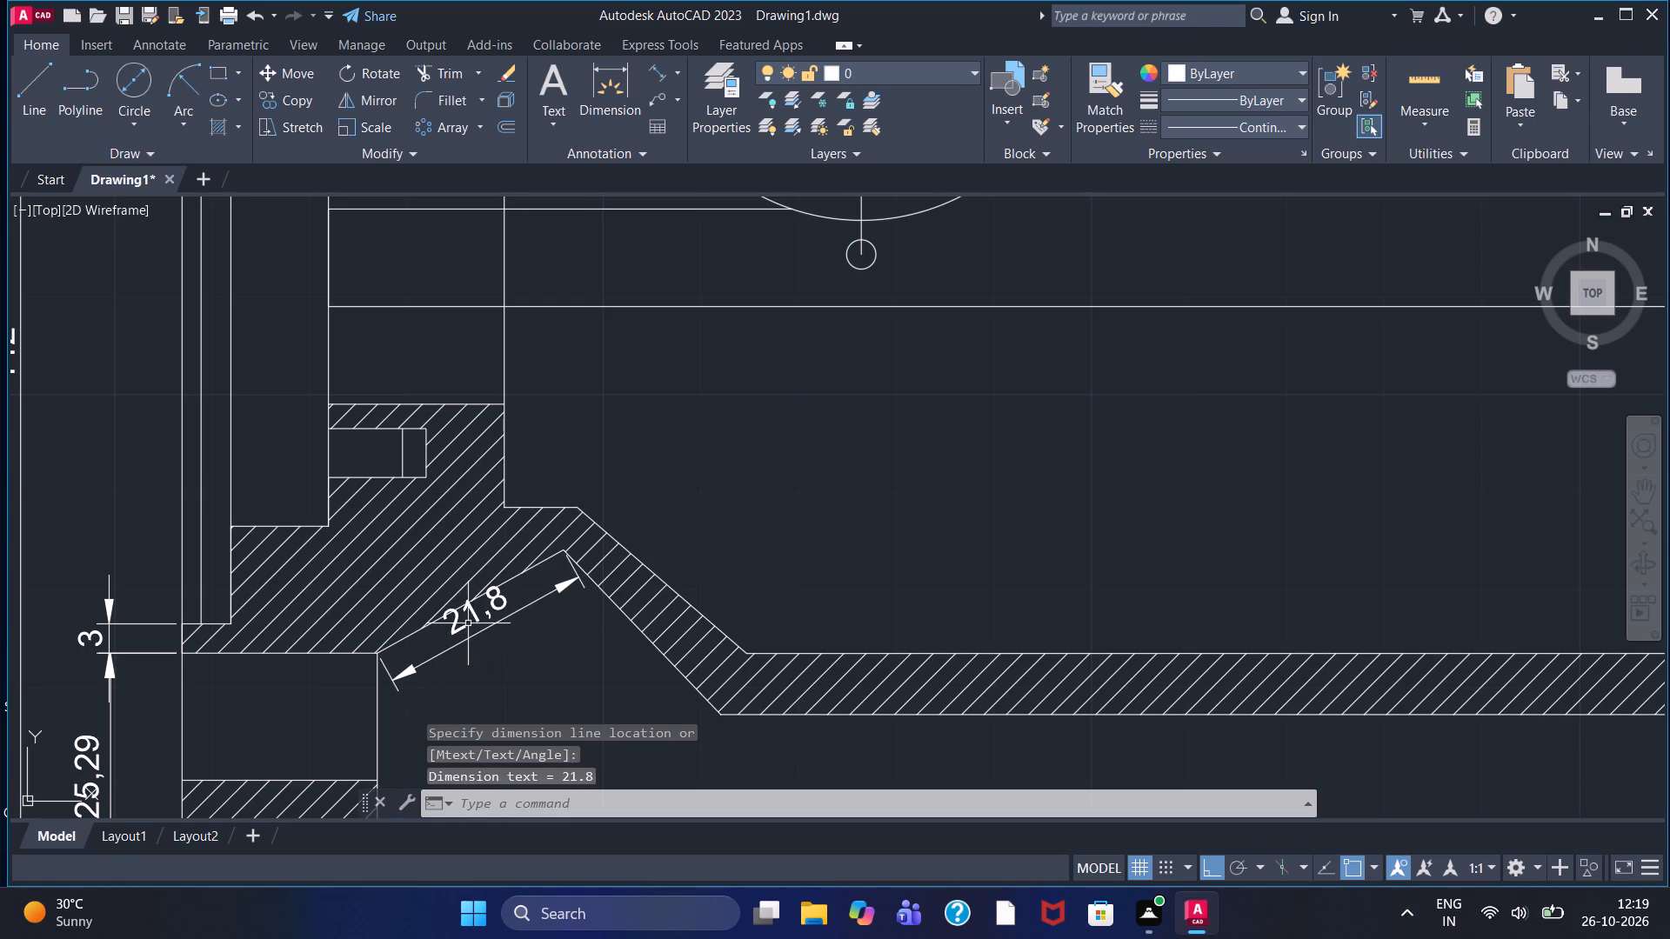
Add an aligned dimension to the outer edge of the hatched wall's descending slope, placed below the slope.
left_click(651, 67)
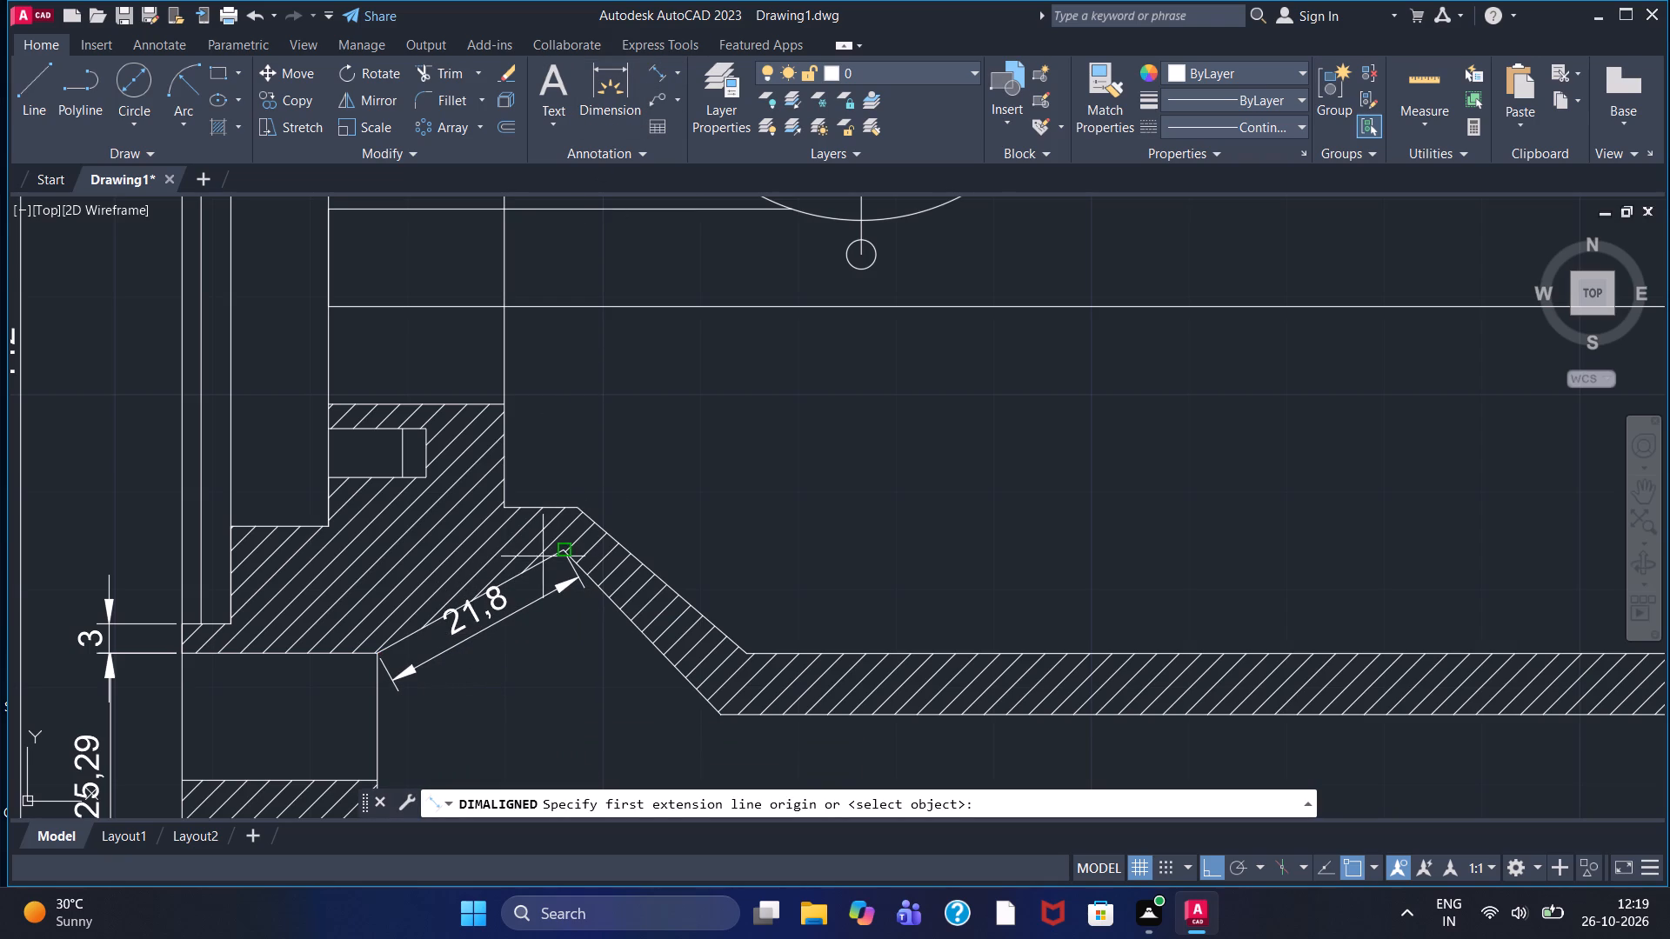
left_click(562, 556)
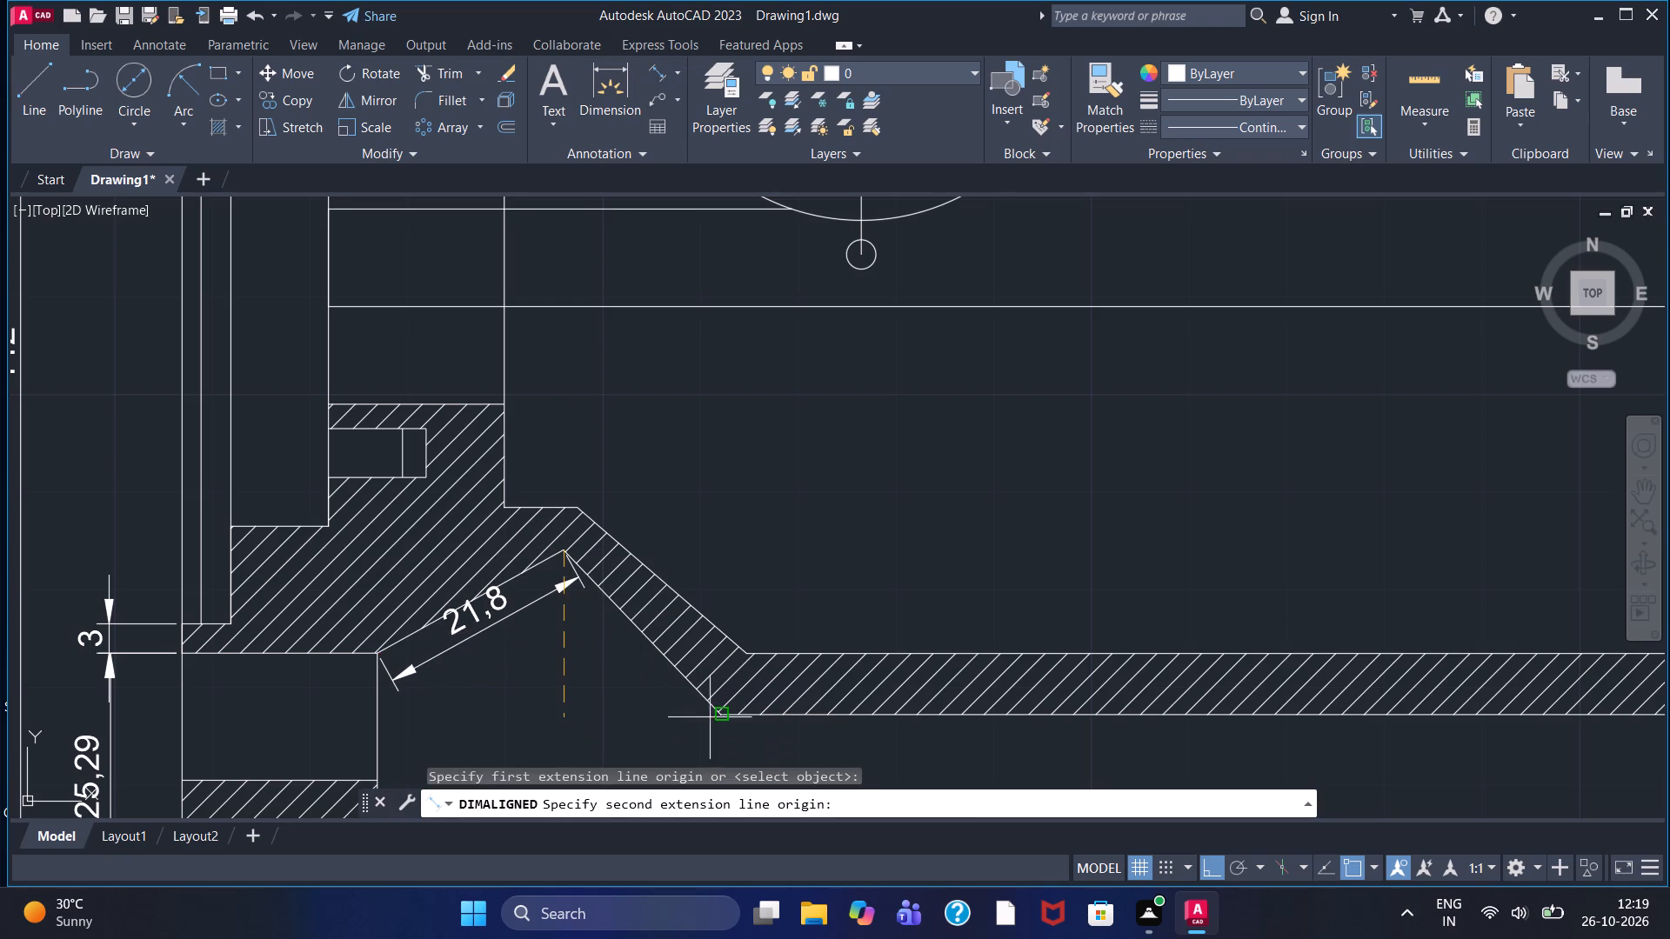
left_click(715, 717)
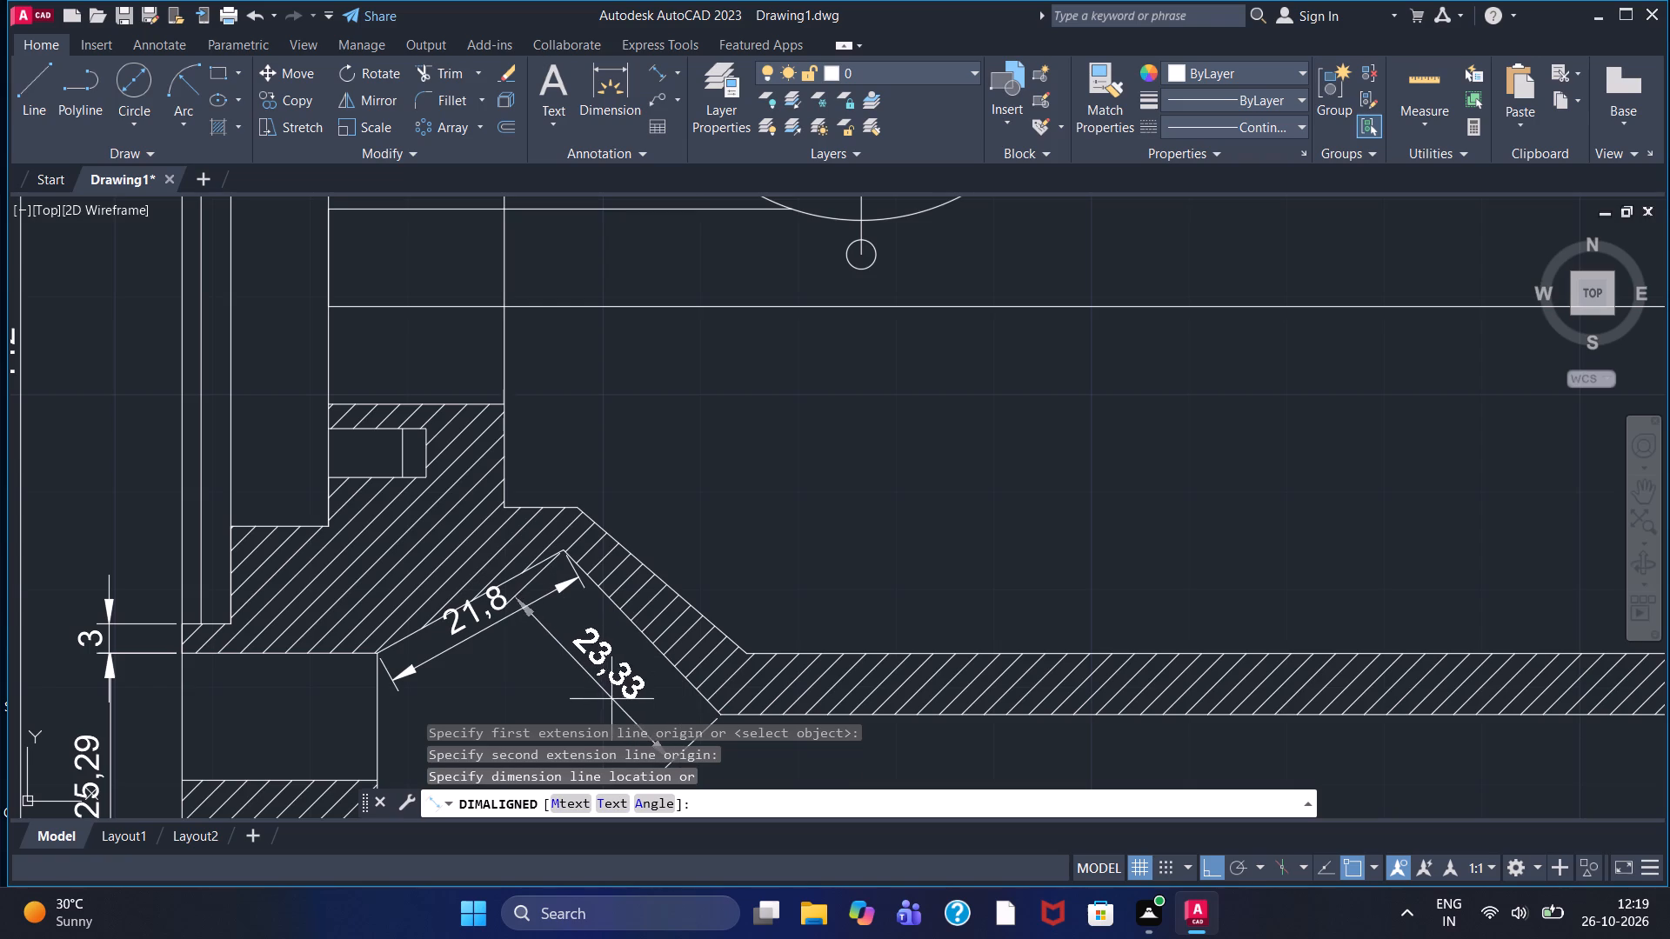
left_click(614, 690)
Add an aligned dimension to the inner edge of the hatched wall's descending slope, placed above it inside the housing.
scroll(779, 702, "down", 1)
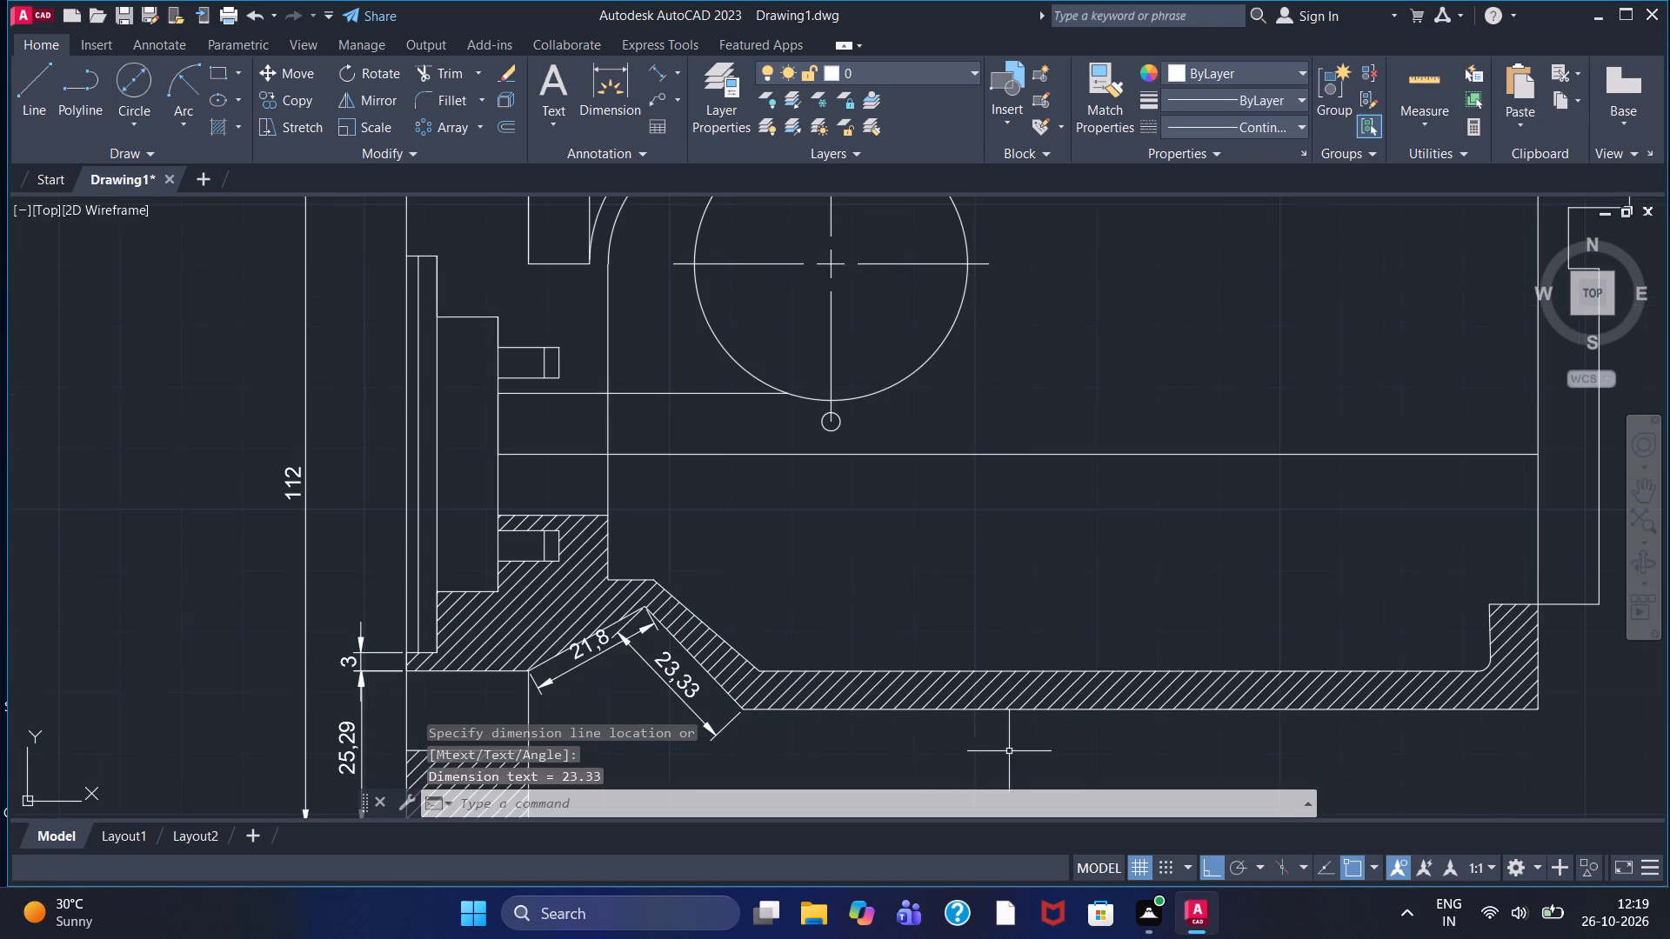
middle_click_drag(998, 745, 738, 609)
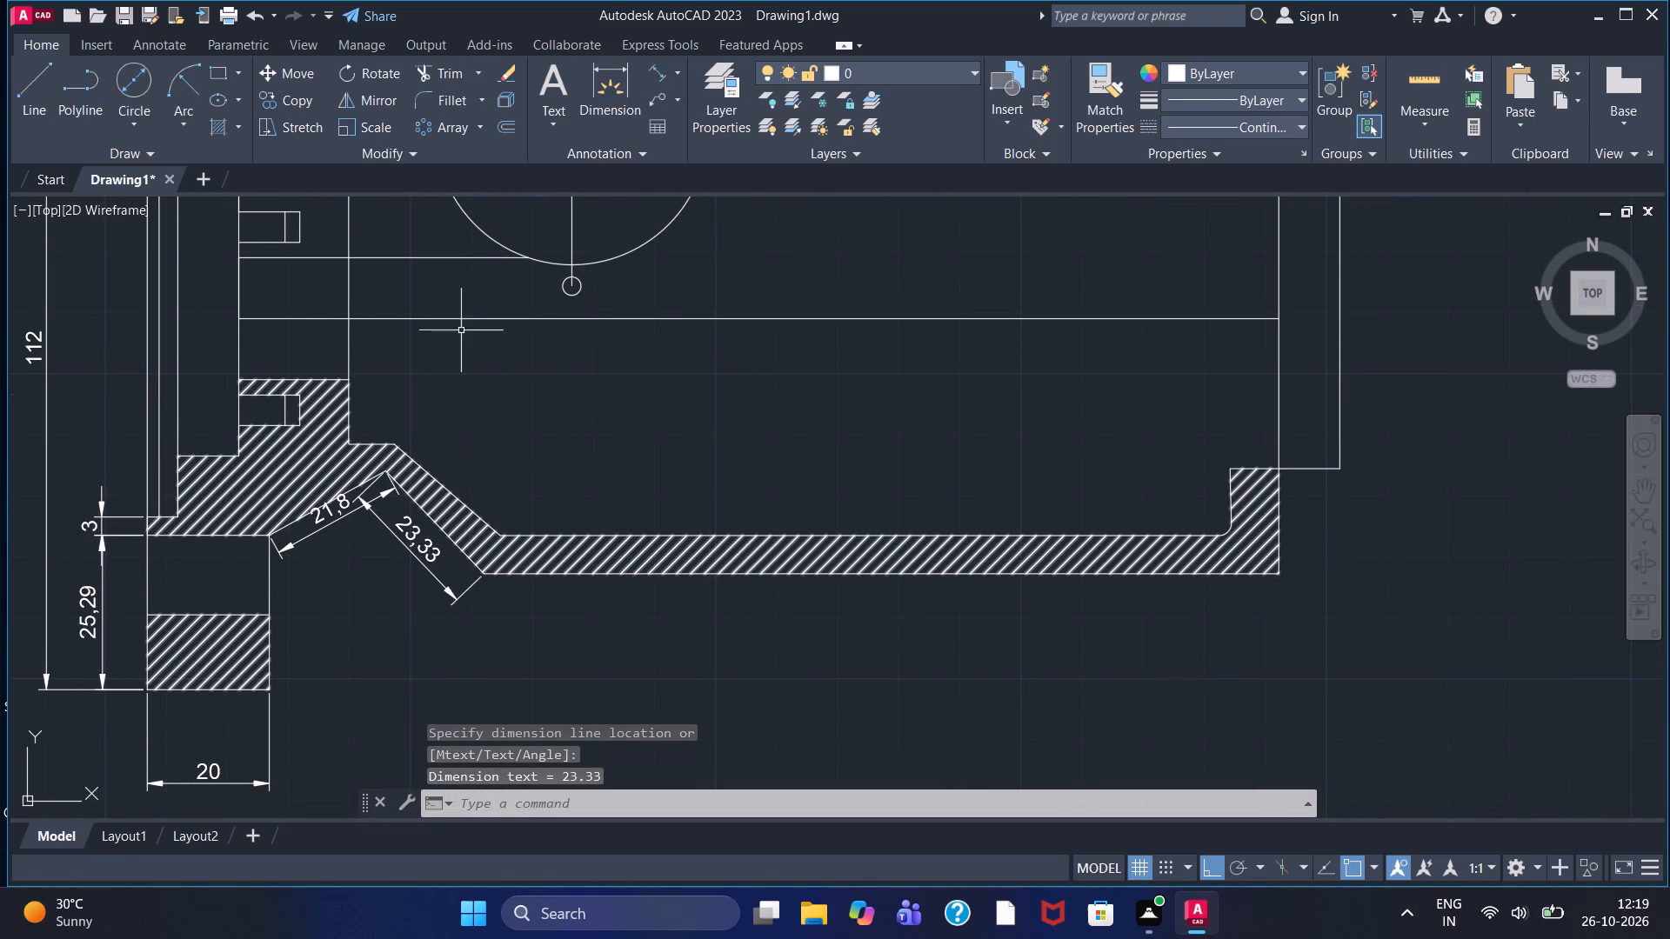
right_click(405, 537)
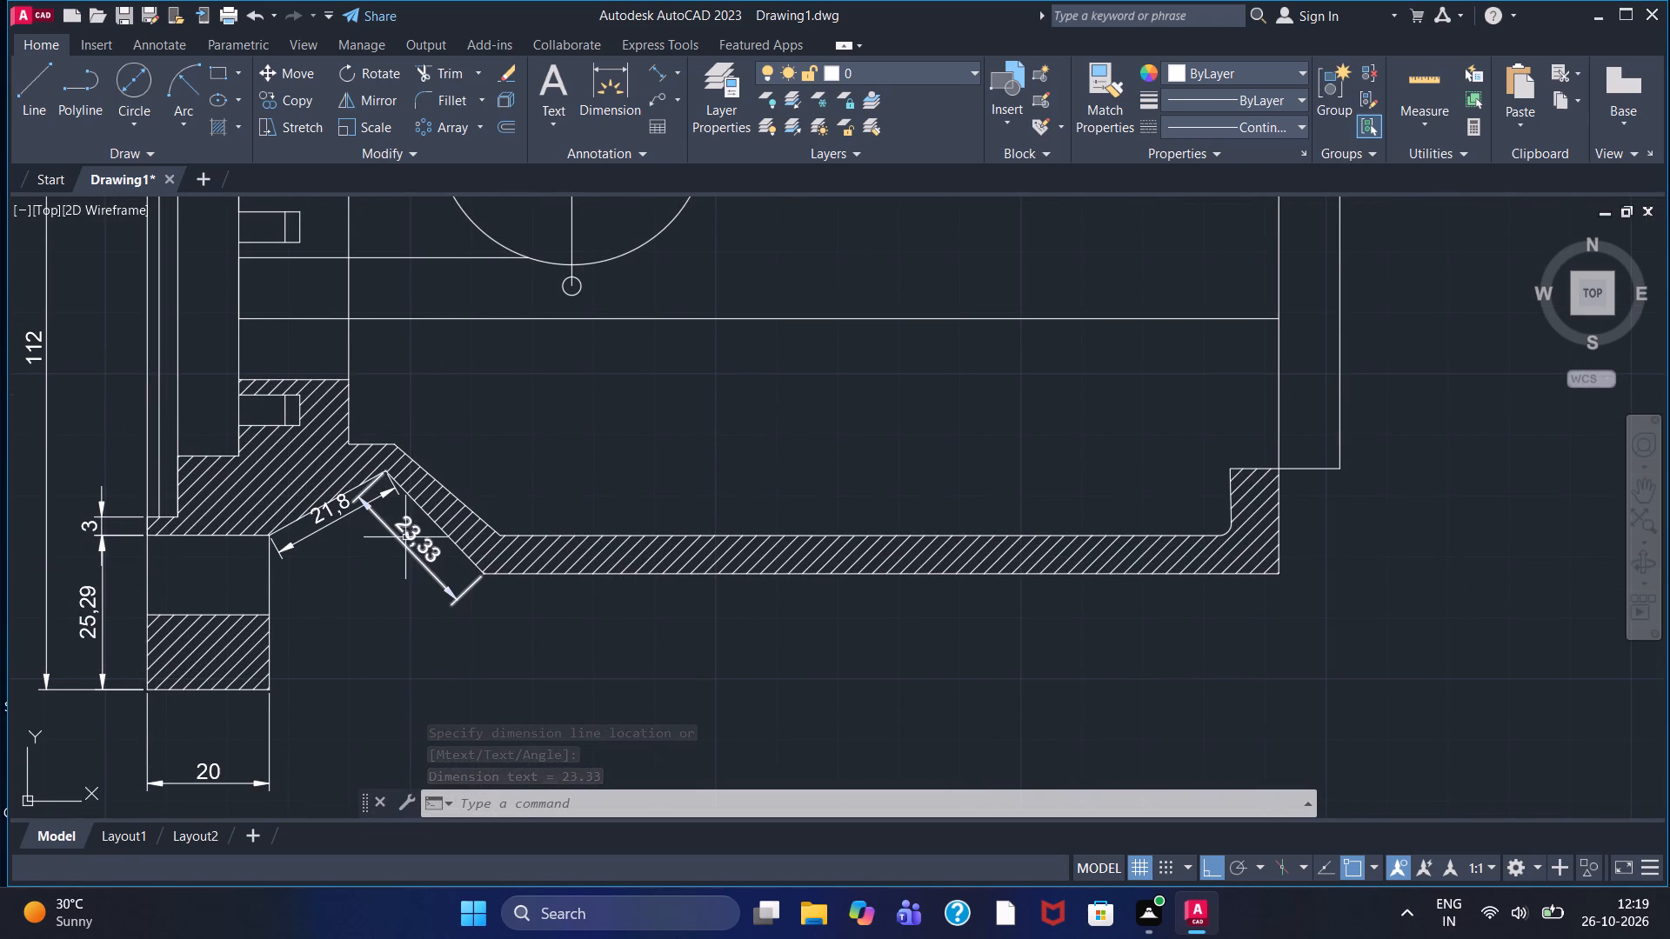
left_click(495, 113)
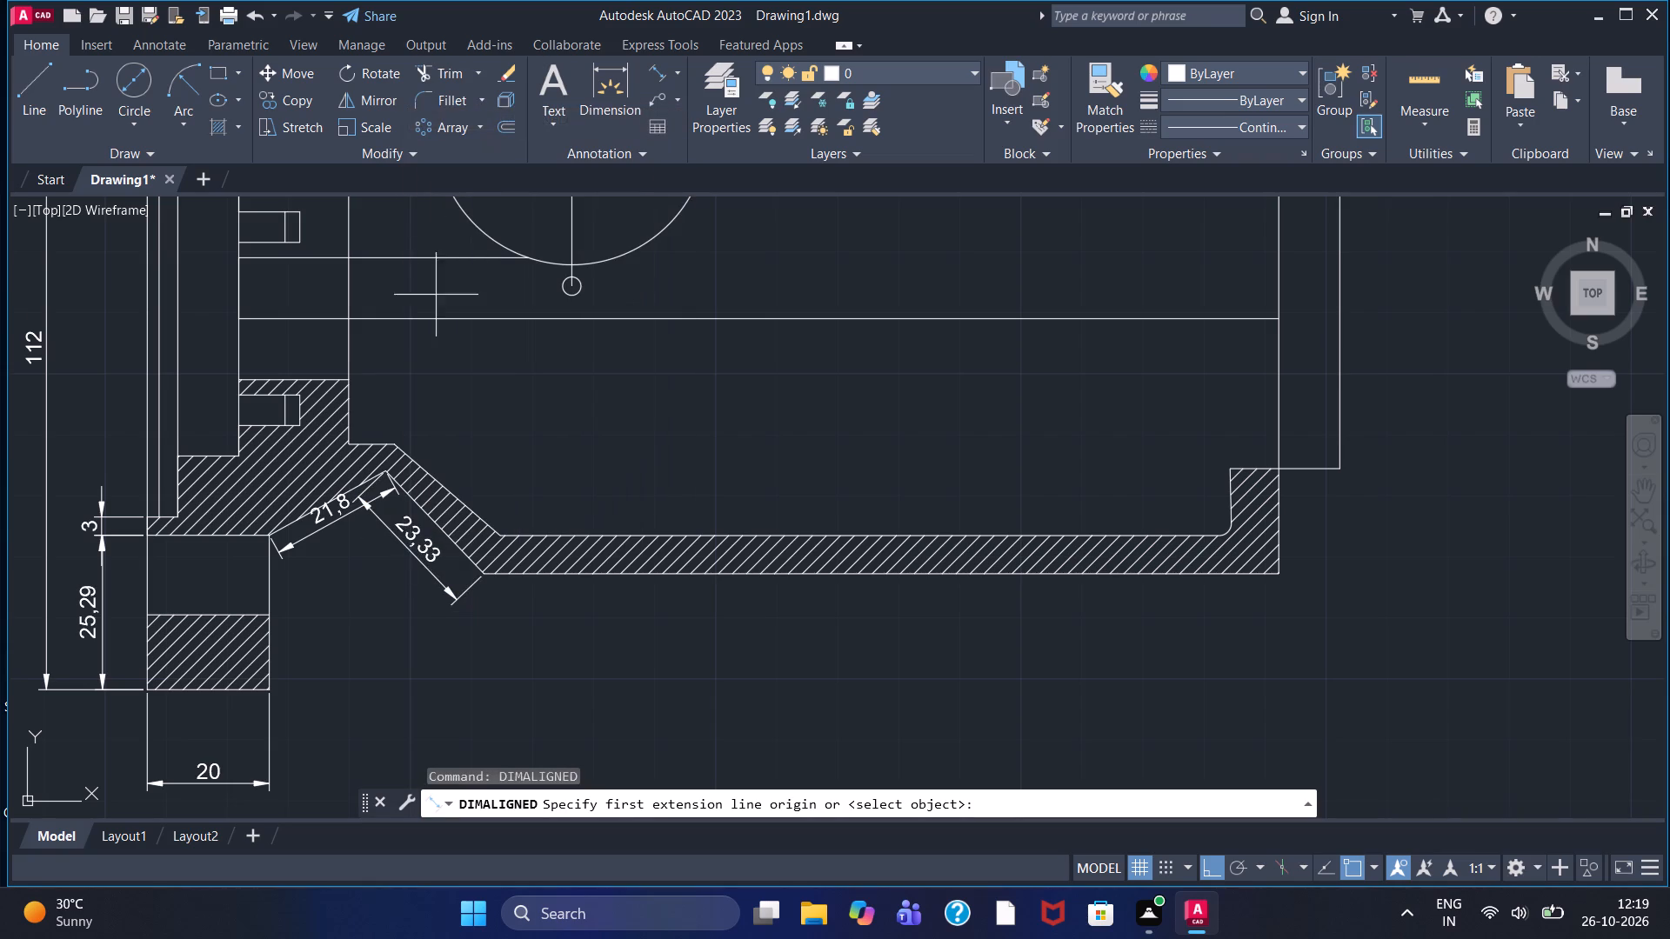
left_click(400, 450)
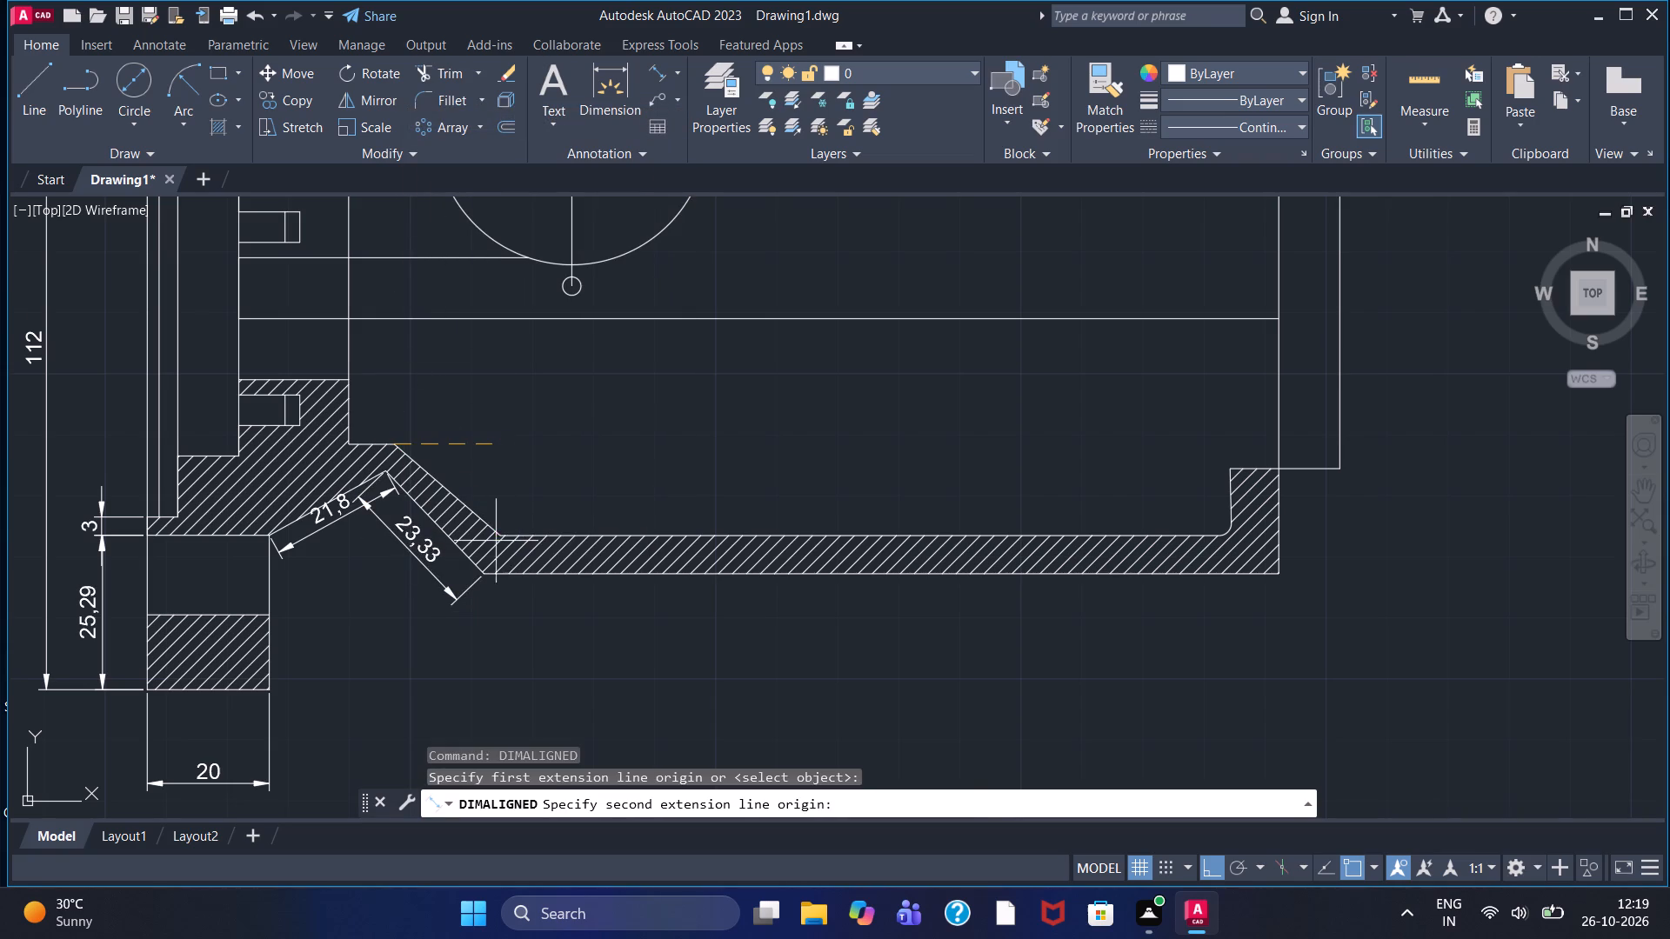
left_click(497, 542)
left_click(530, 486)
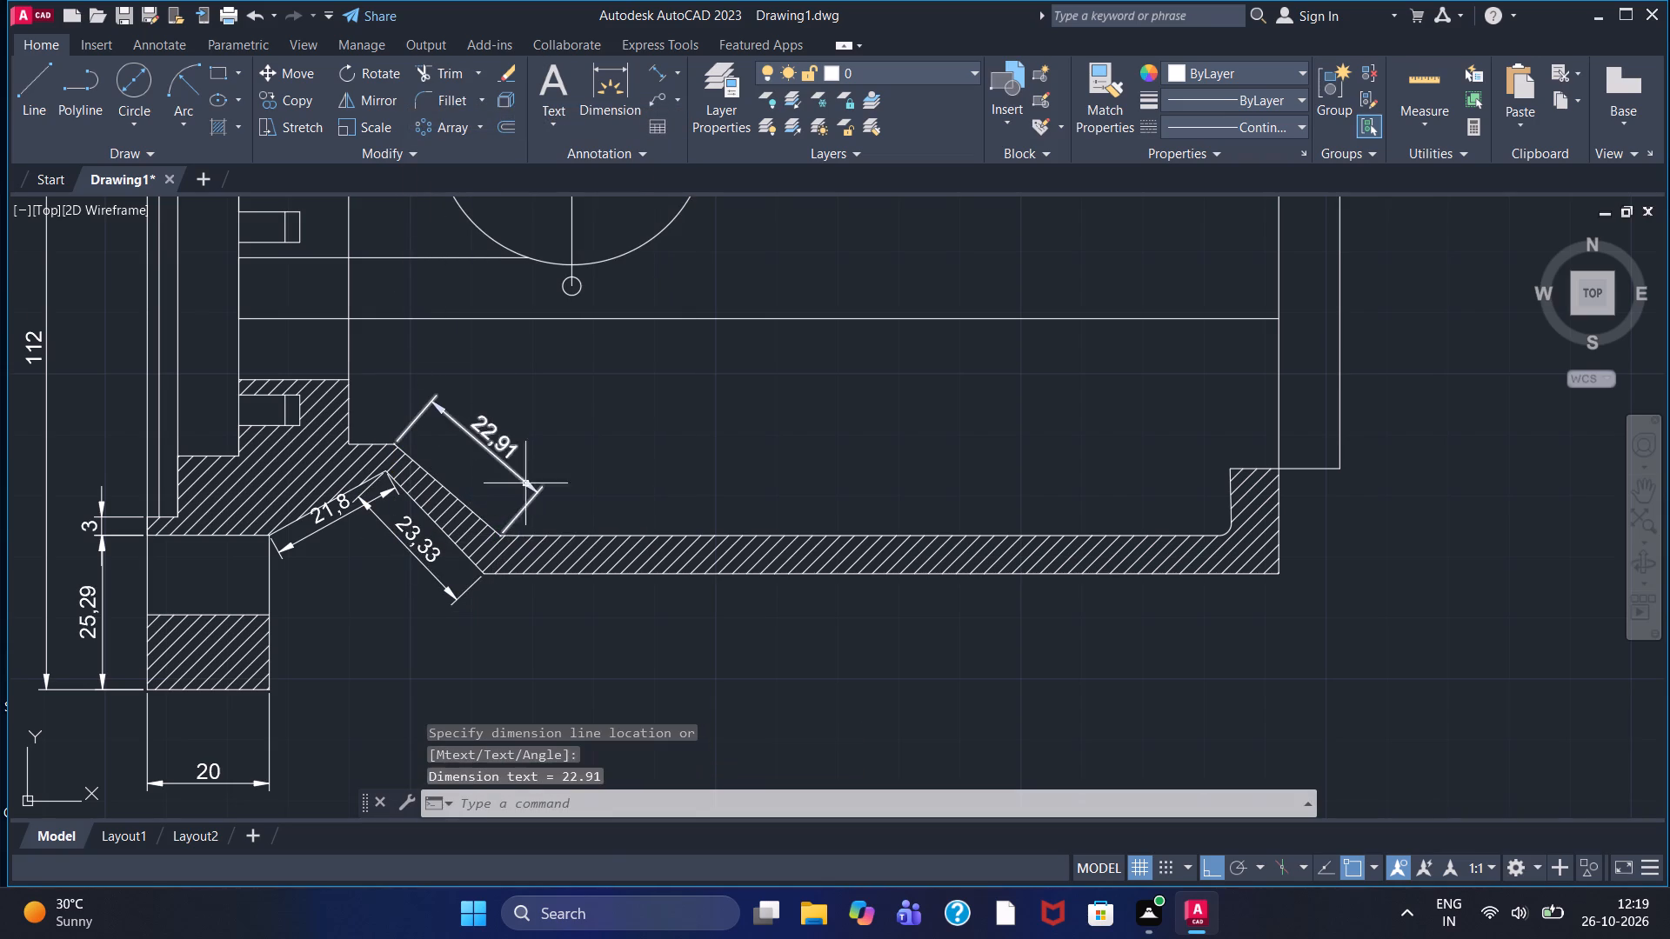
Add a horizontal linear dimension to the short ledge between the vertical inner wall and the hatched slope, placed just above it.
left_click(673, 79)
left_click(695, 109)
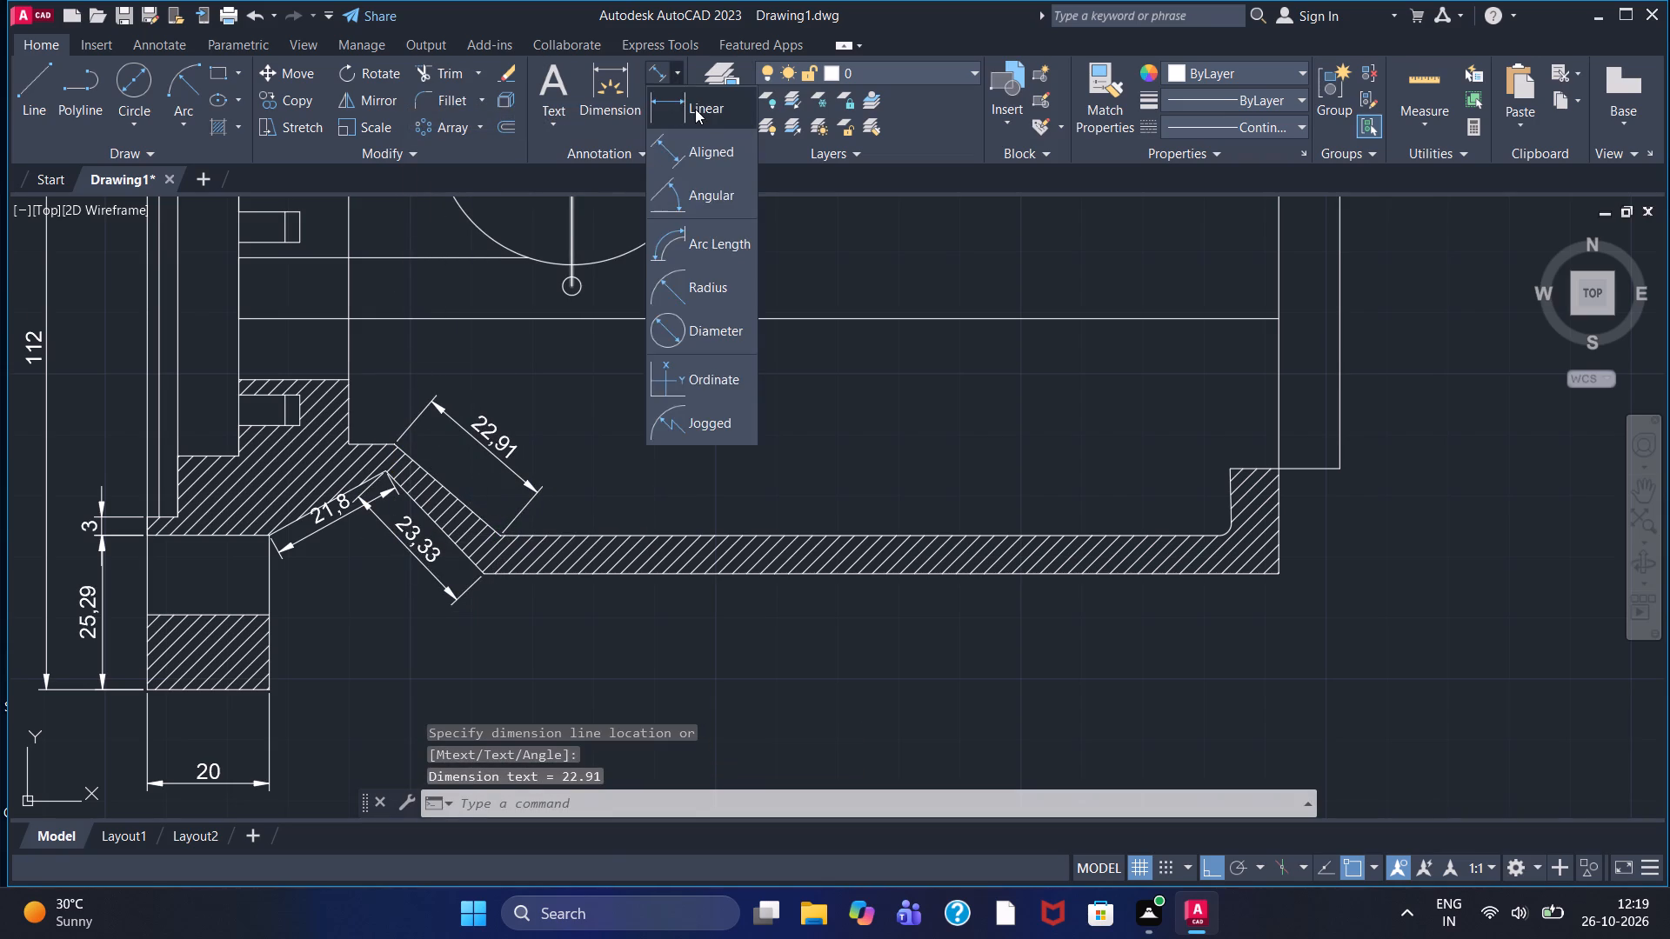
left_click(344, 450)
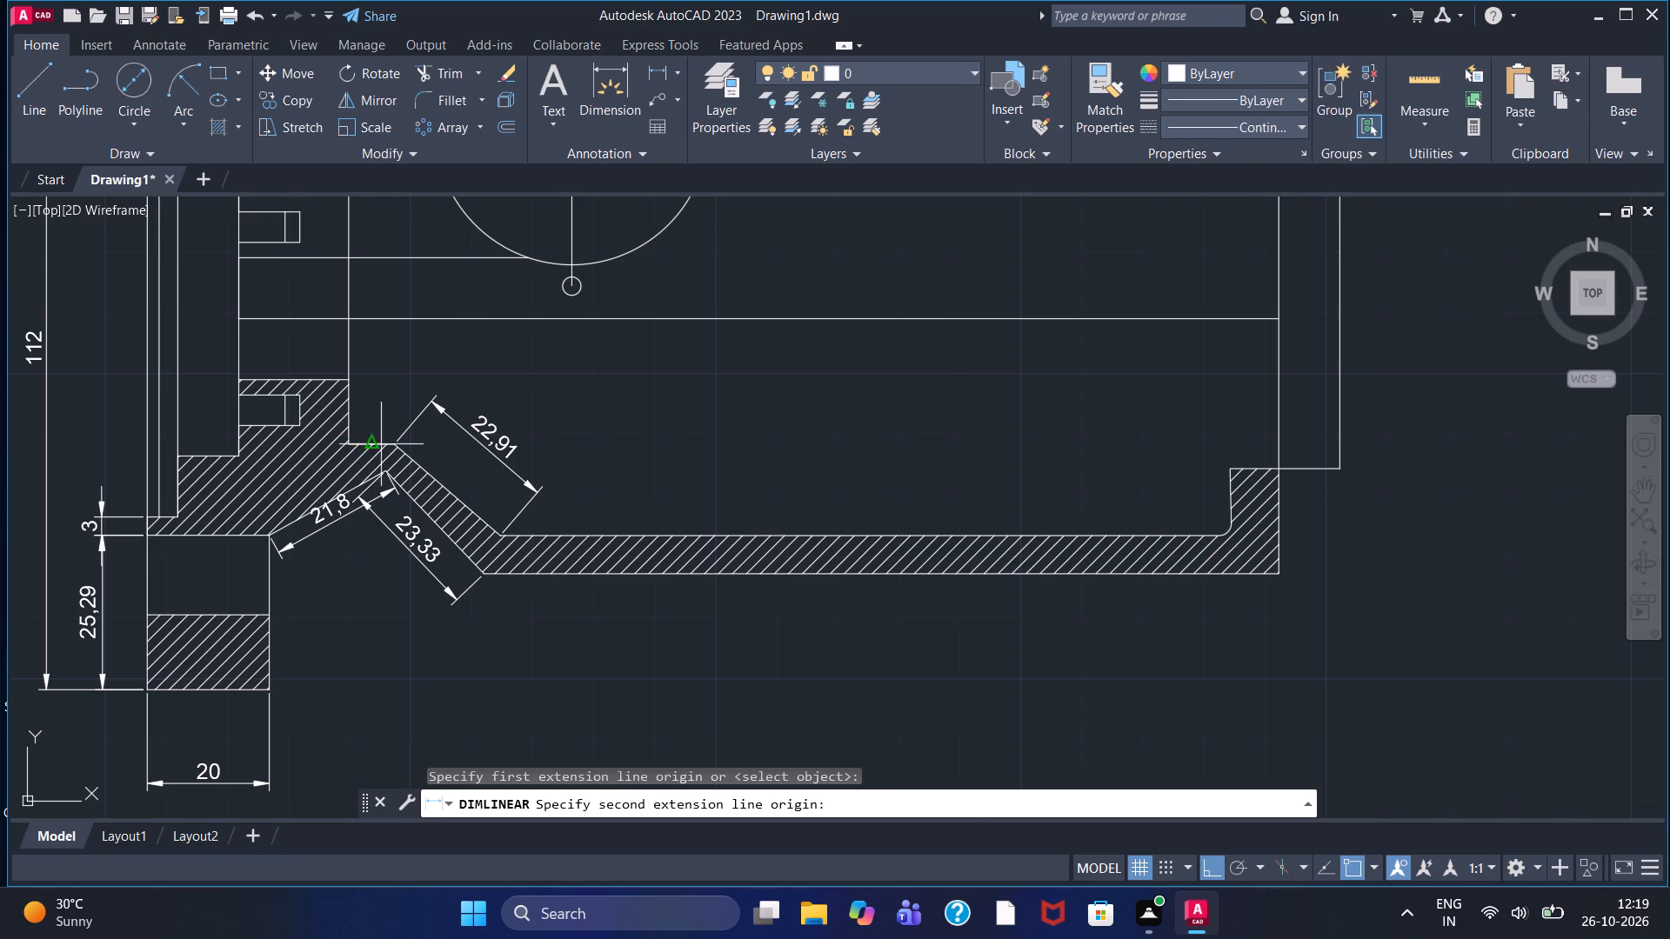
left_click(391, 441)
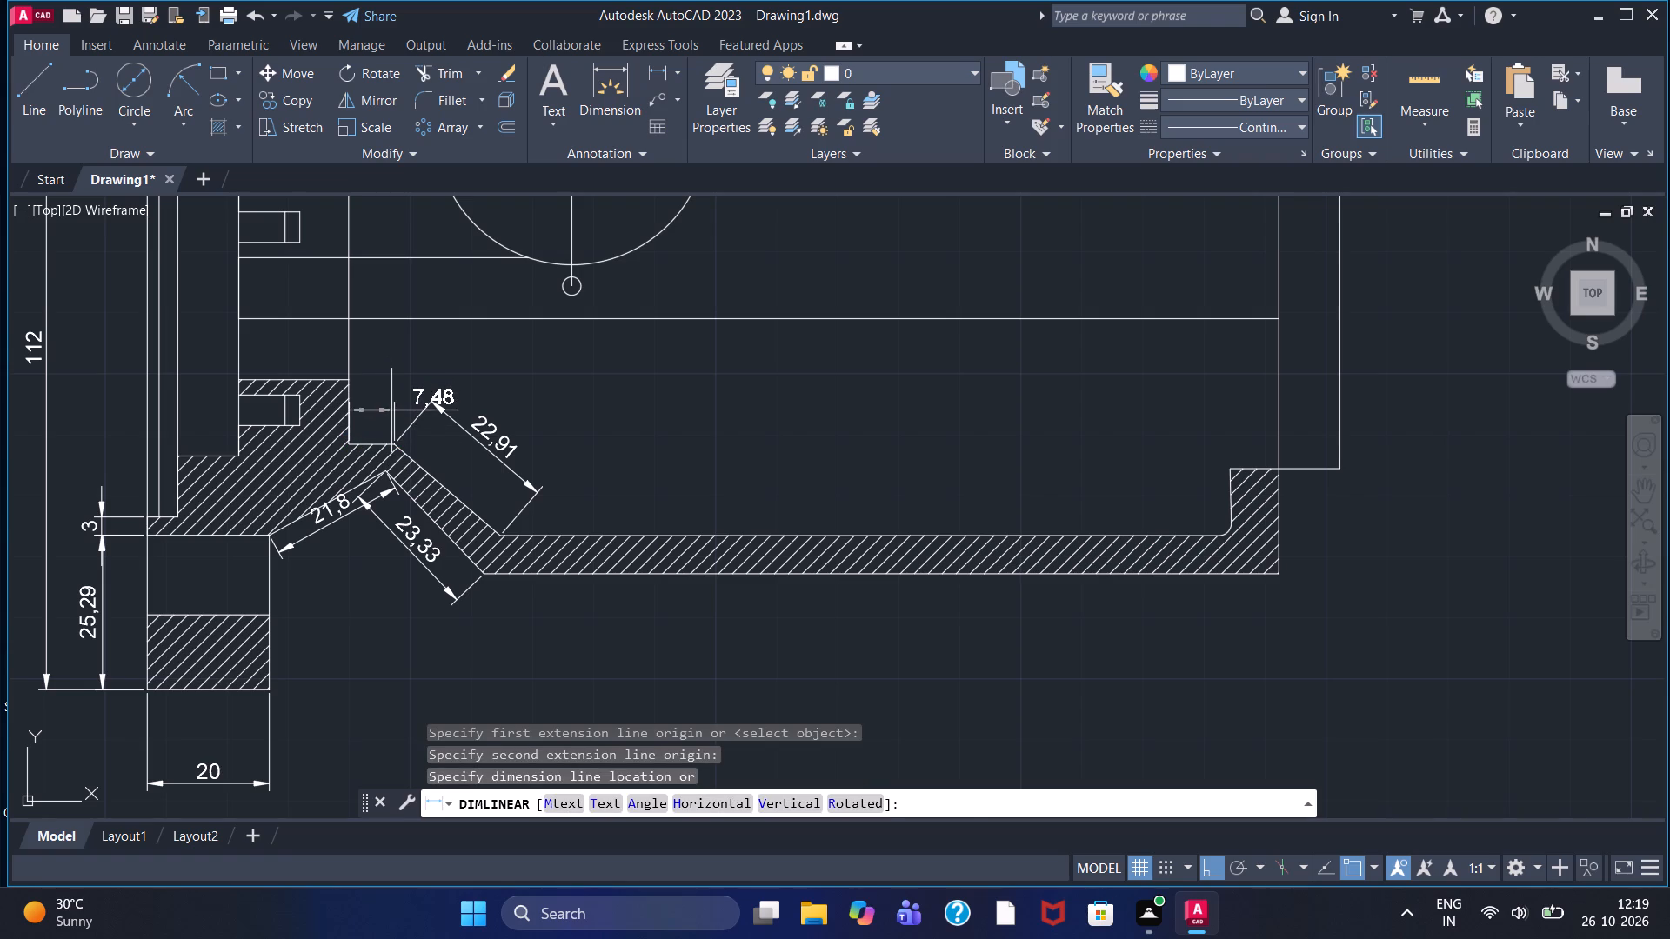
left_click(391, 410)
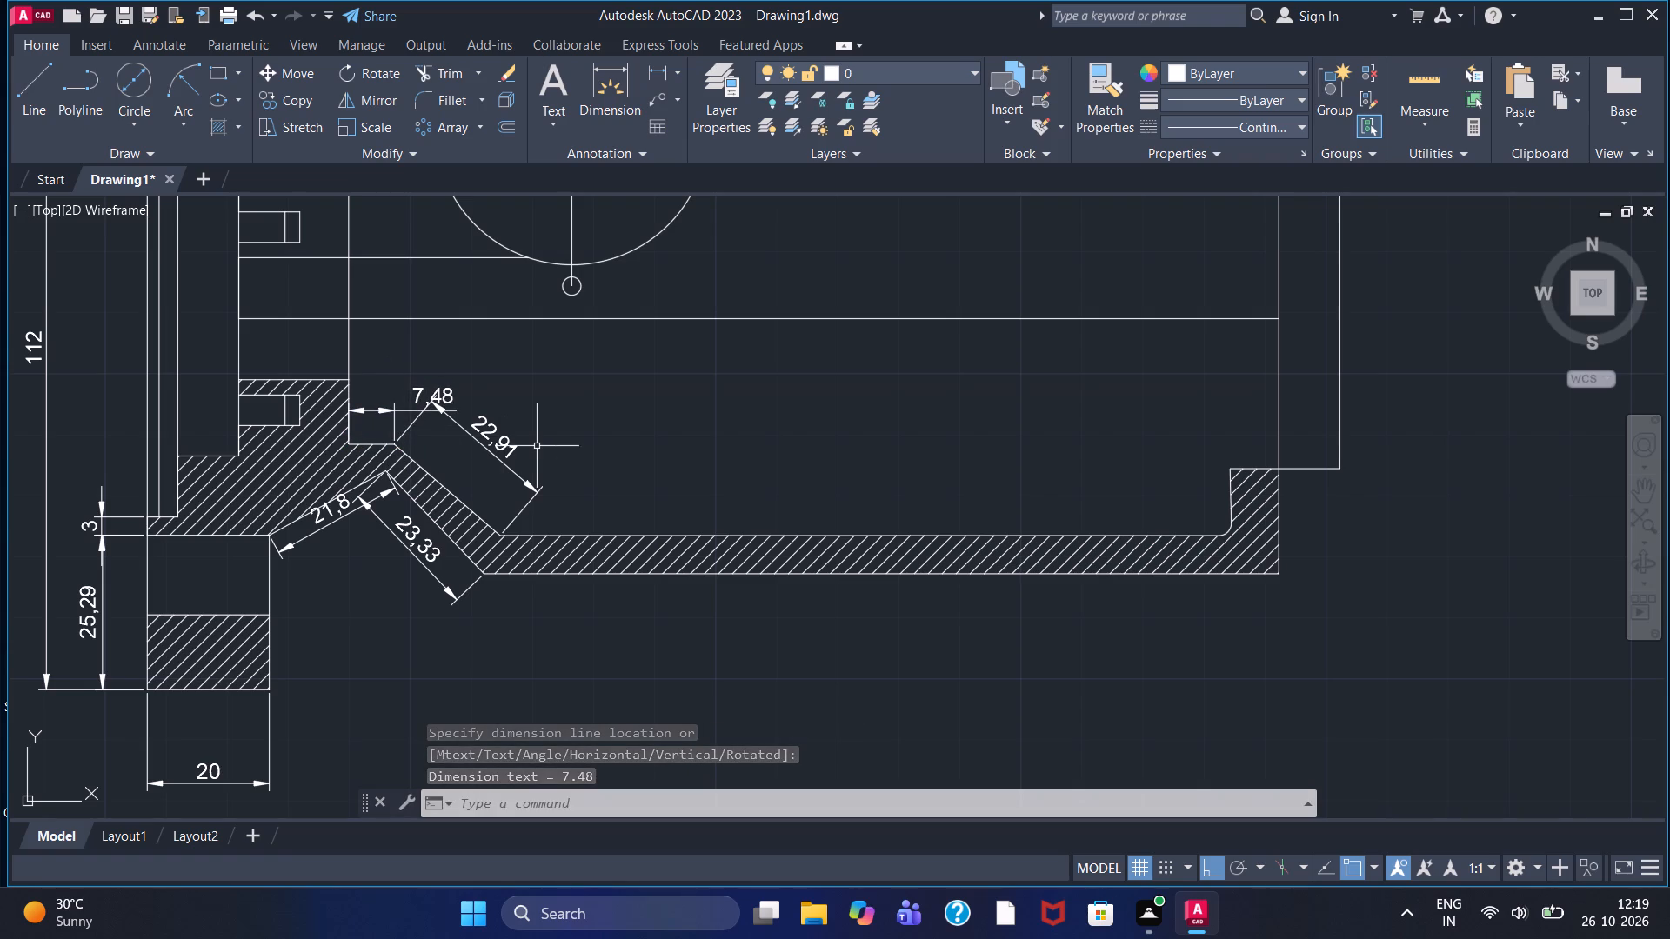
Add a horizontal linear dimension to the outer bottom edge of the hatched floor, from the slope's foot to the end wall, placed below it.
left_click(657, 73)
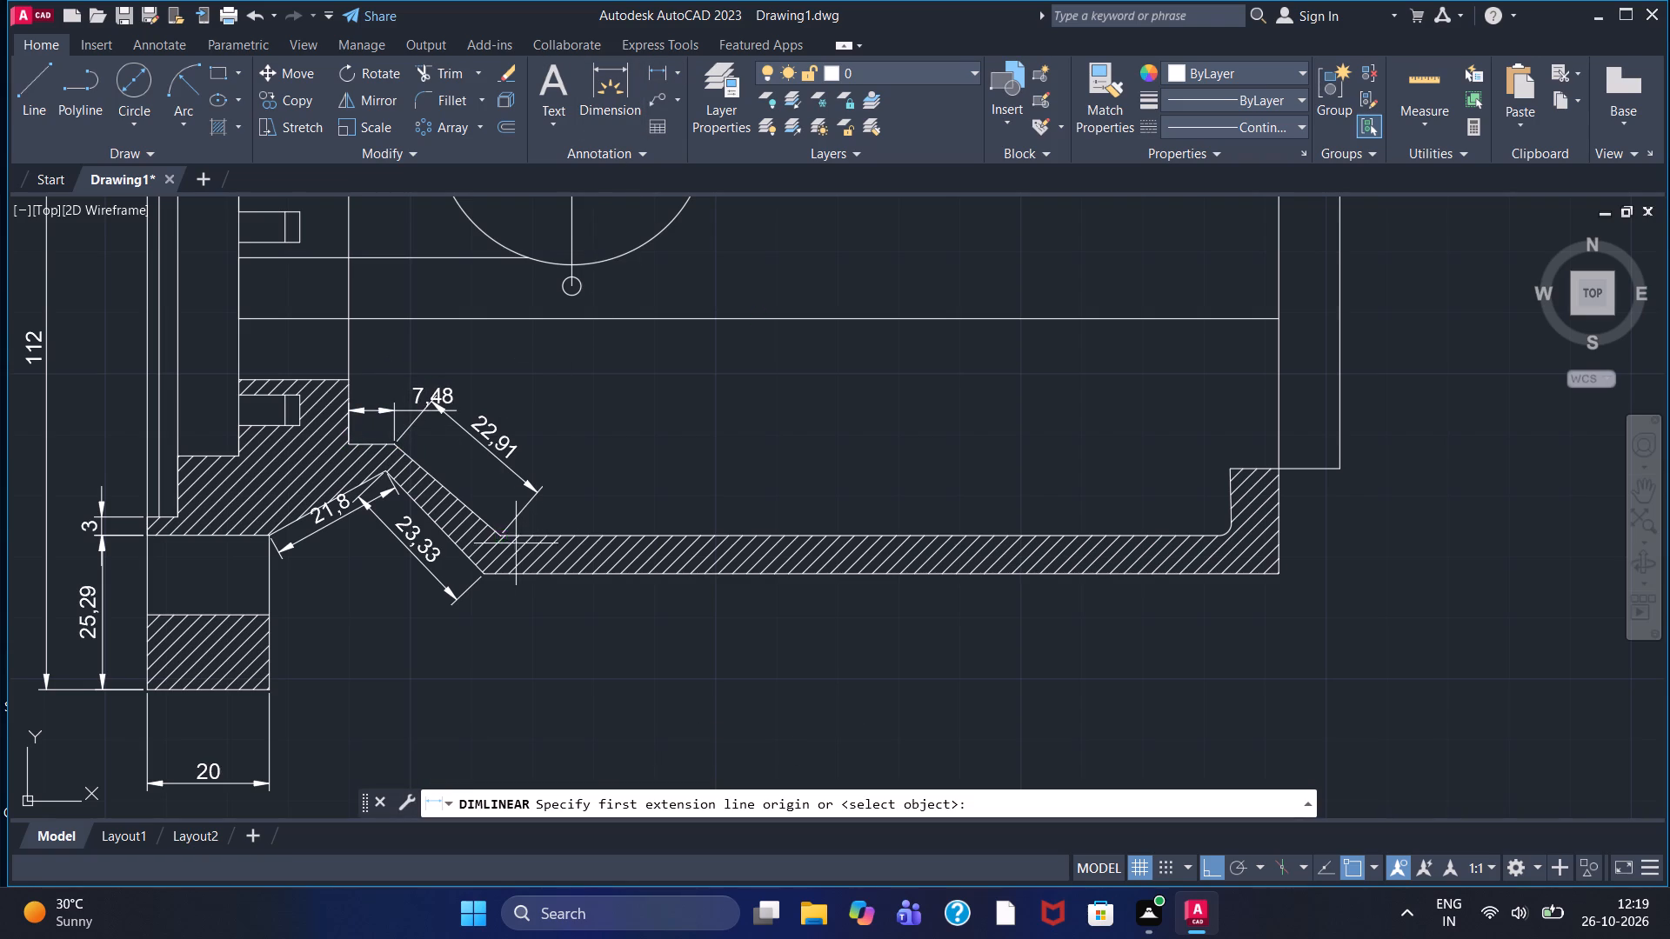
left_click(483, 576)
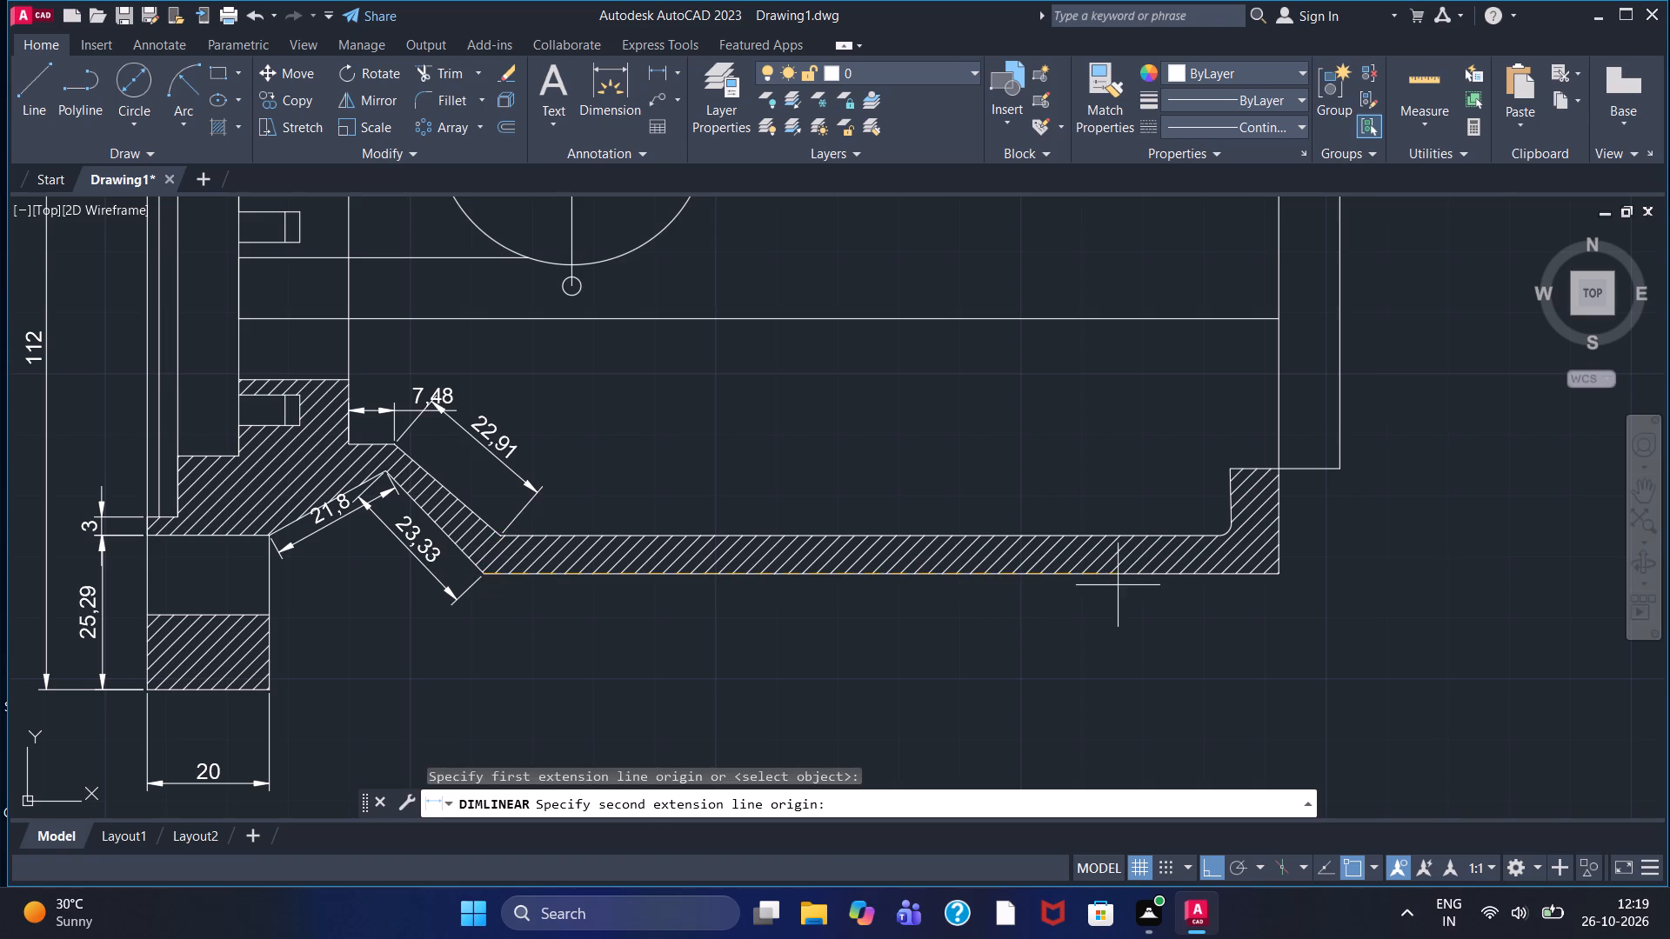
left_click(1279, 575)
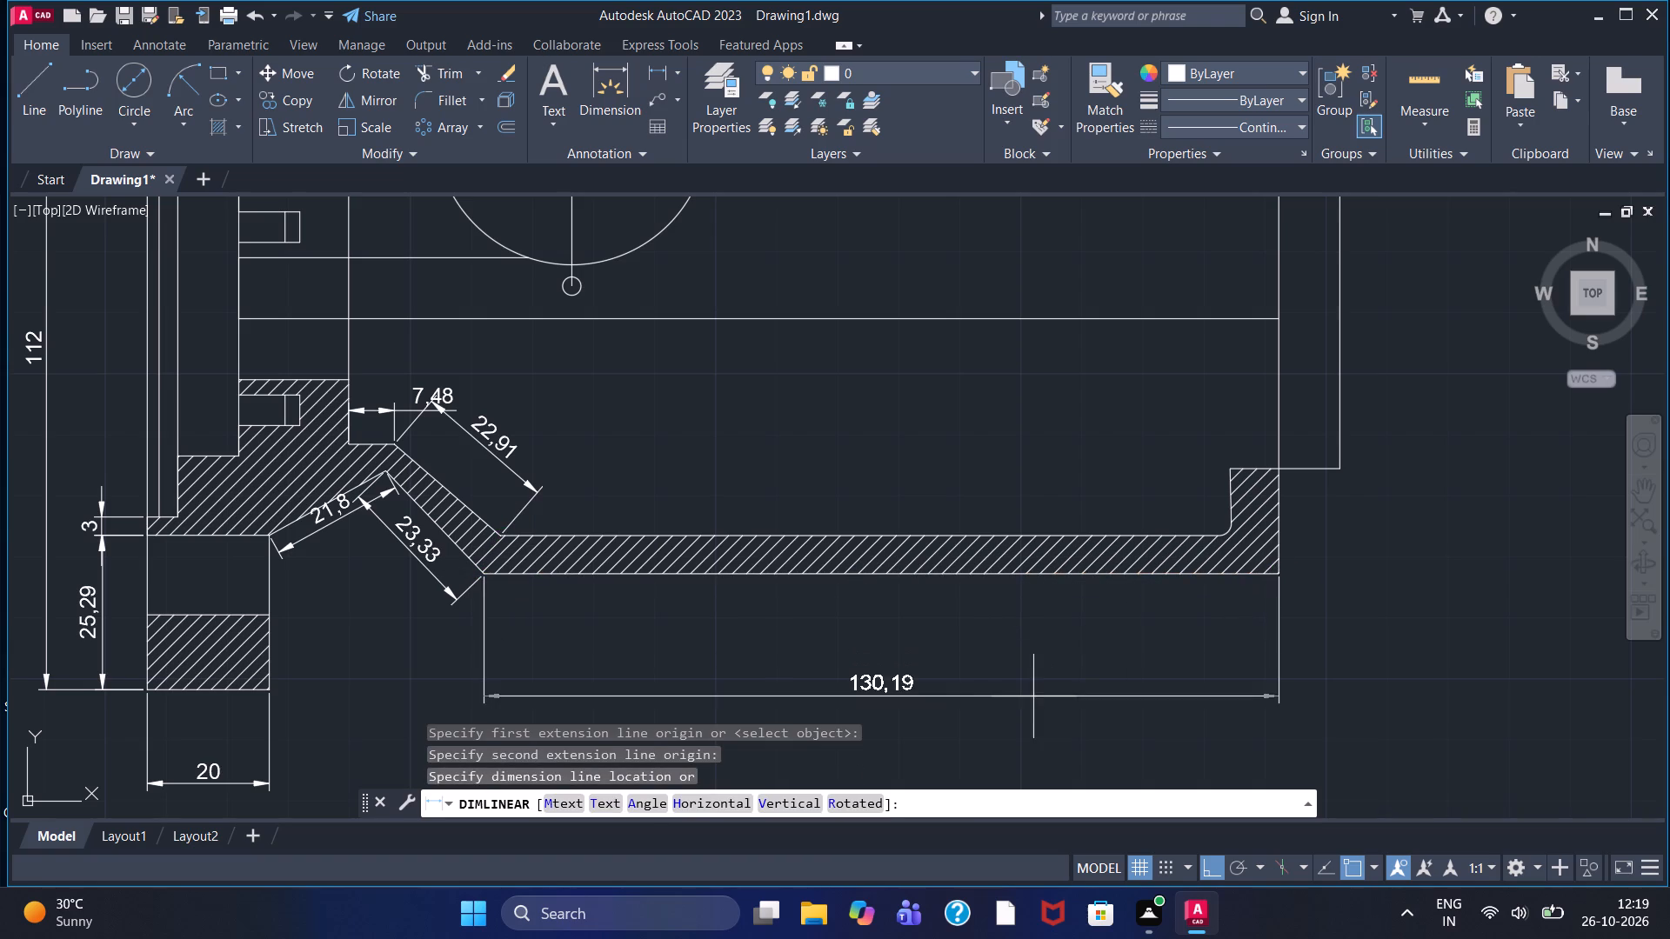
left_click(1010, 702)
Add a horizontal linear dimension to the hatched floor's inner edge, from slope to corner fillet, placed between the floor and the previous dimension.
left_click(664, 70)
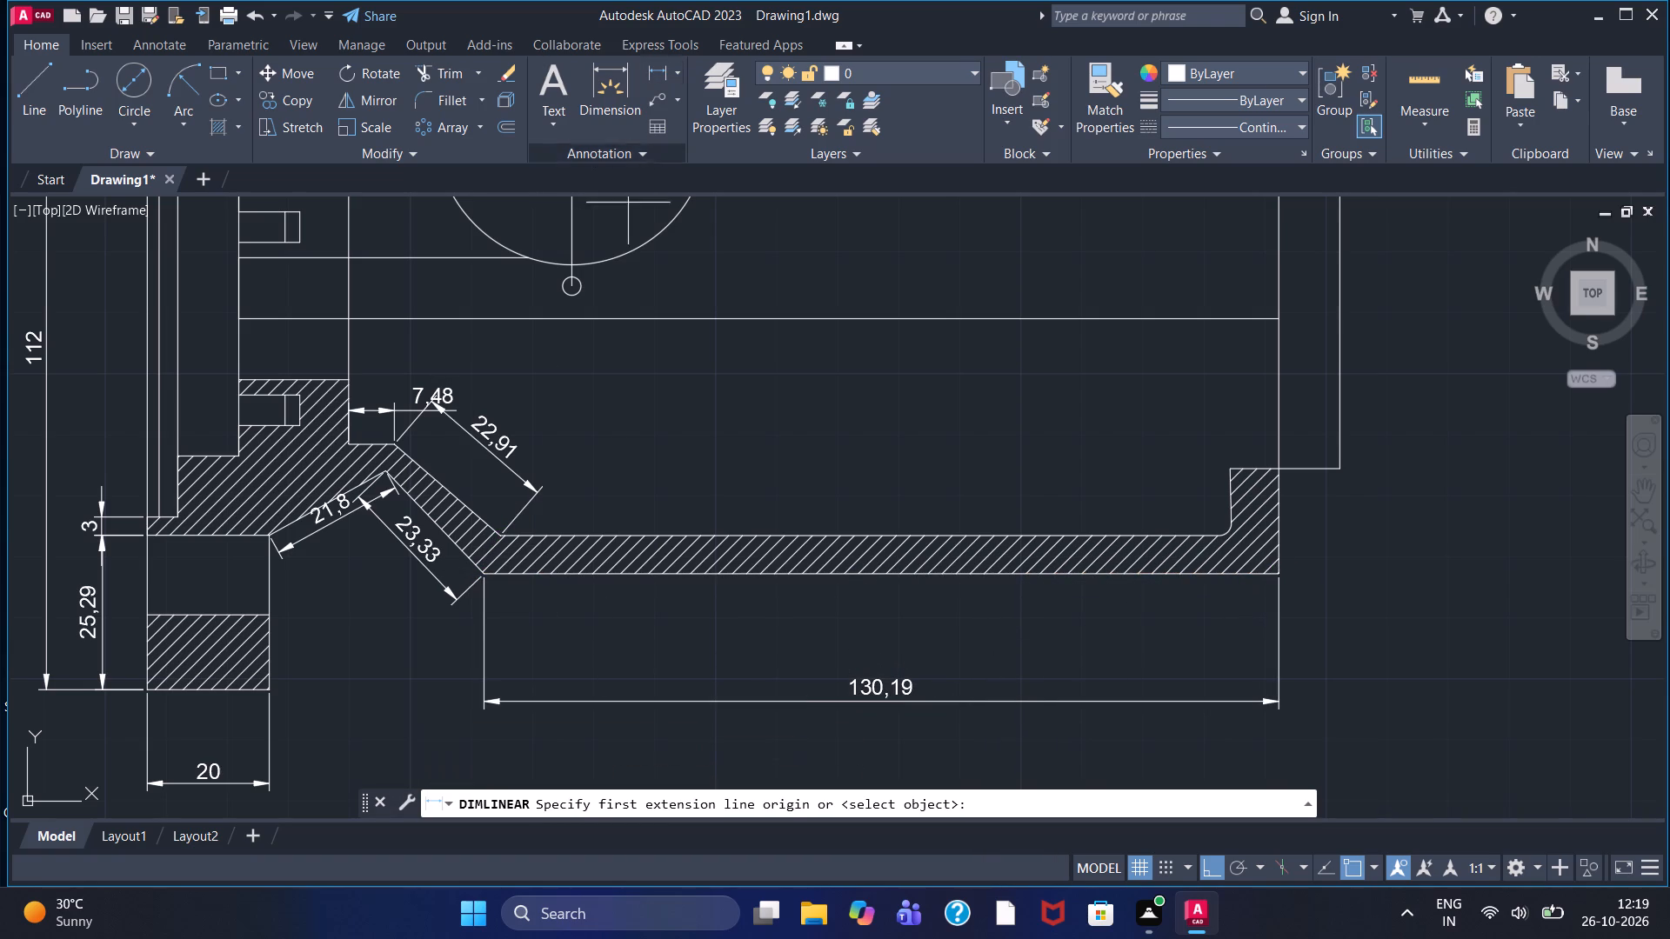
left_click(507, 536)
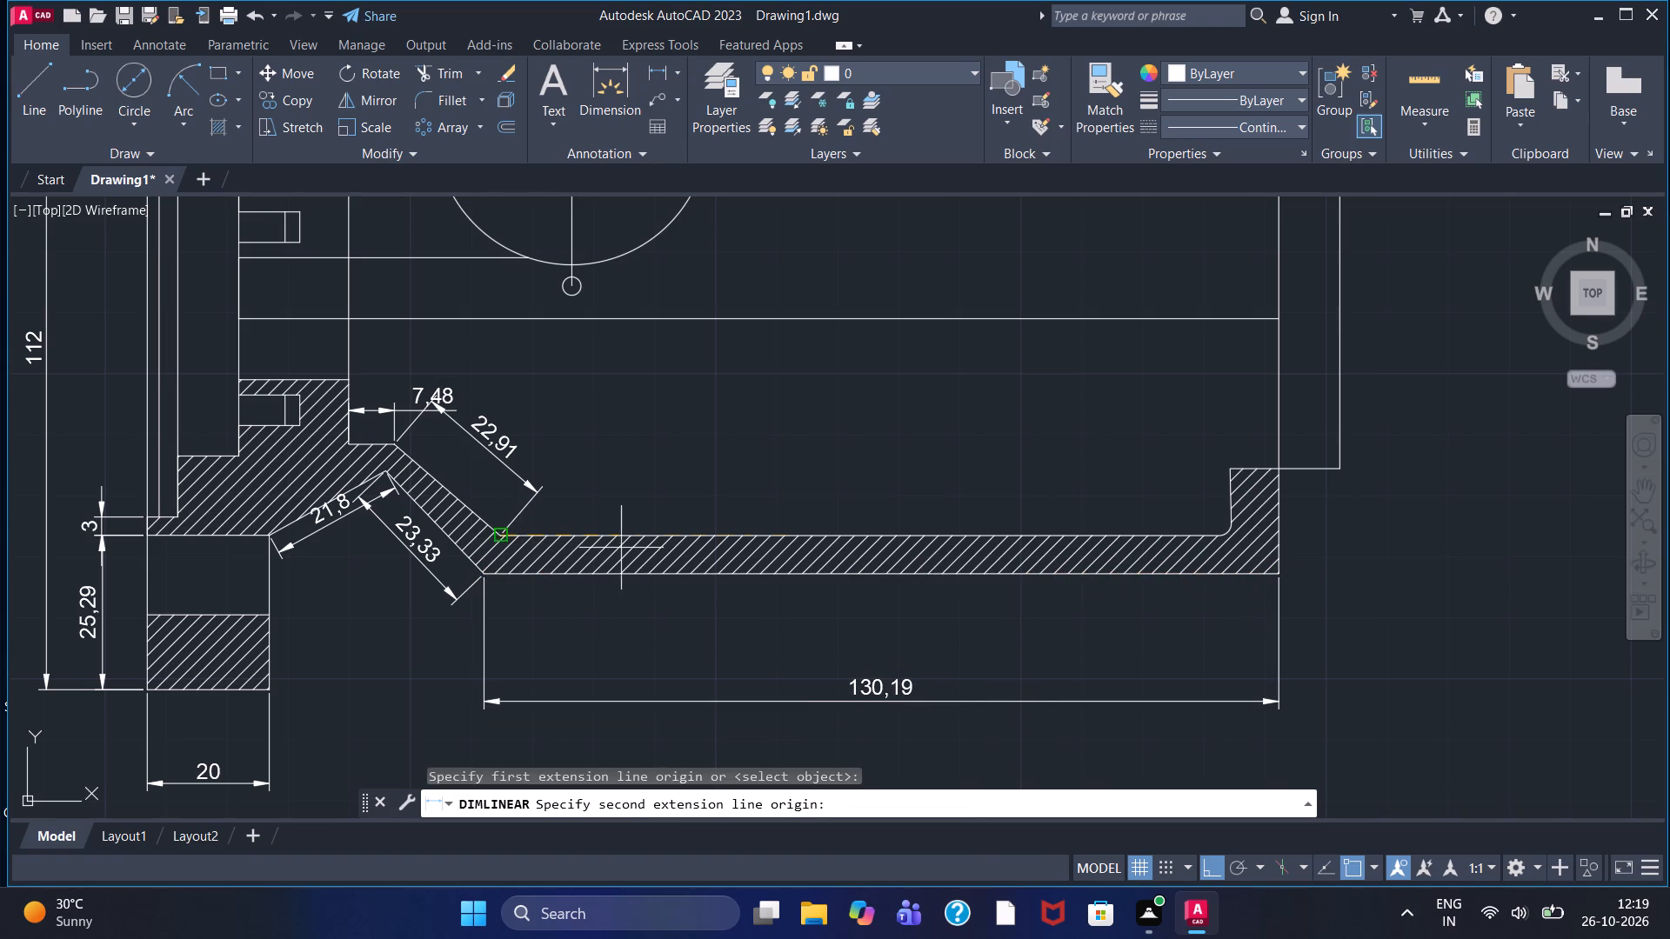
left_click(1220, 536)
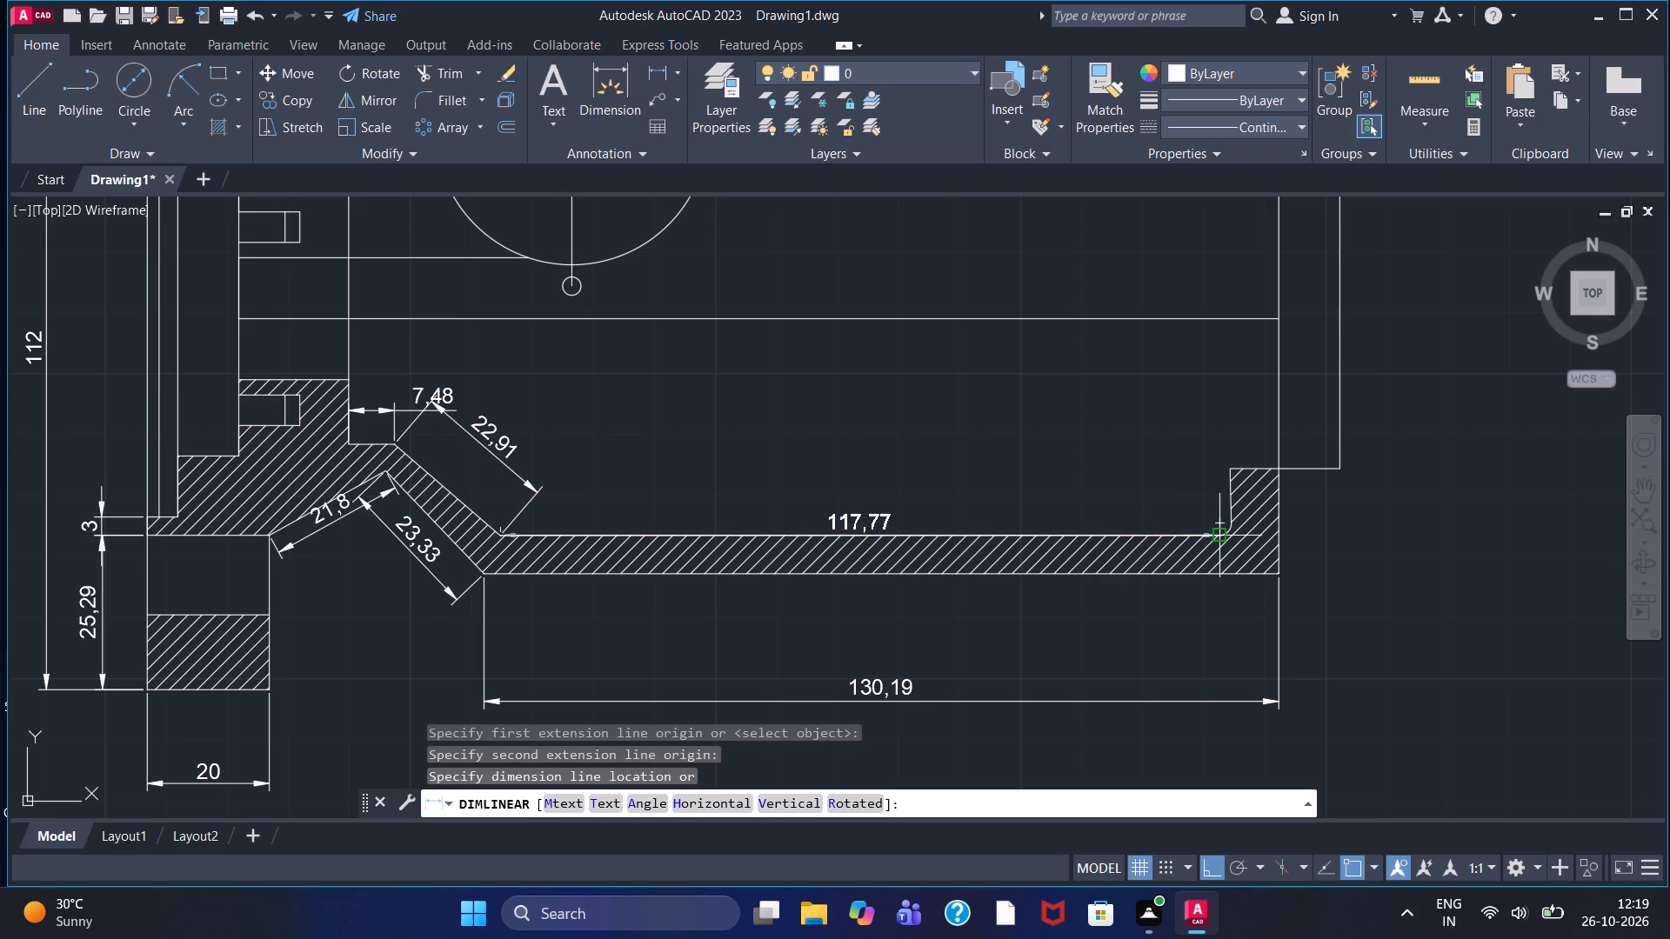
left_click(1012, 647)
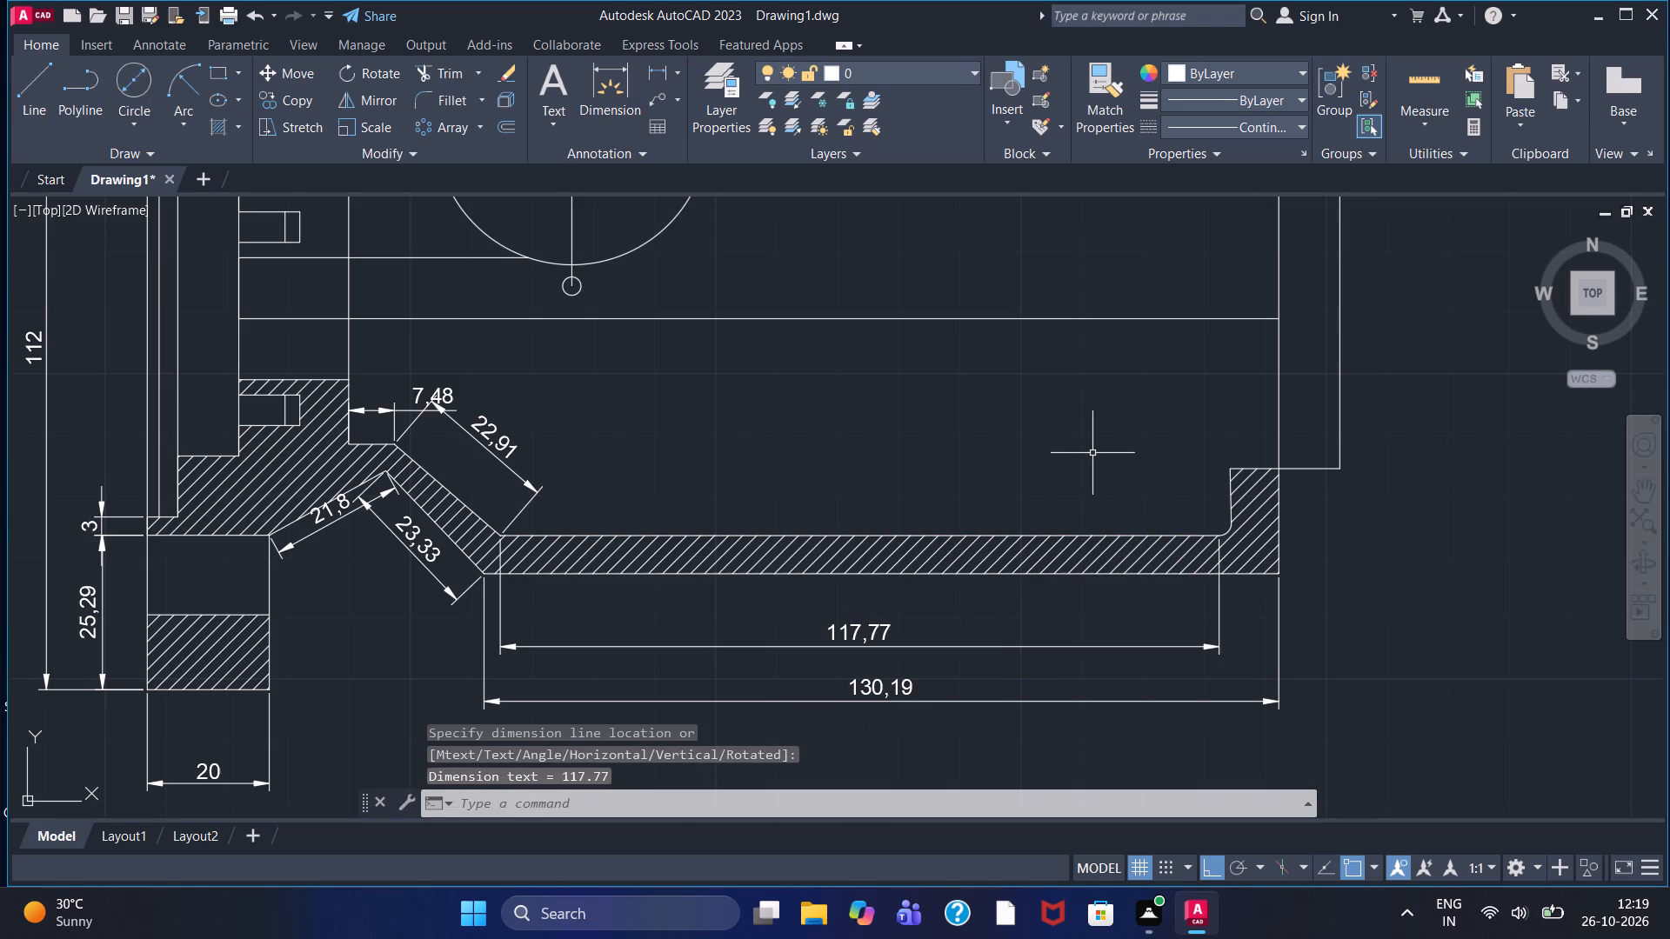
Add a horizontal linear dimension across the top of the hatched upright end wall, starting at its inner corner and placed just above it.
left_click(653, 76)
left_click(1231, 479)
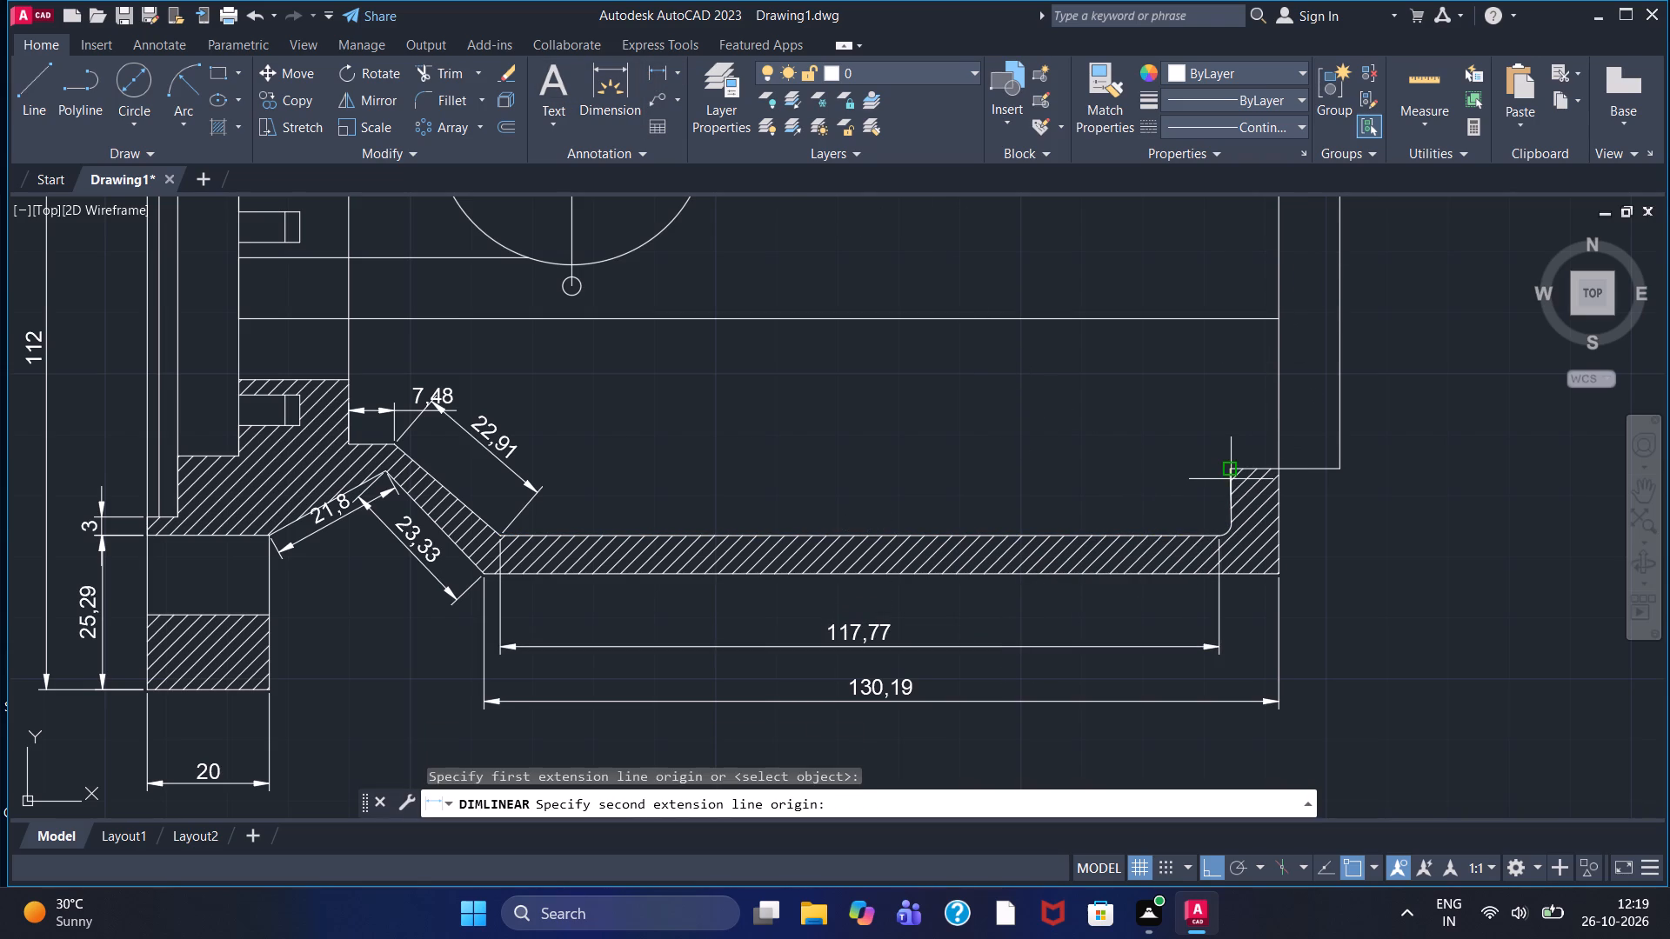
scroll(1276, 469, "up", 3)
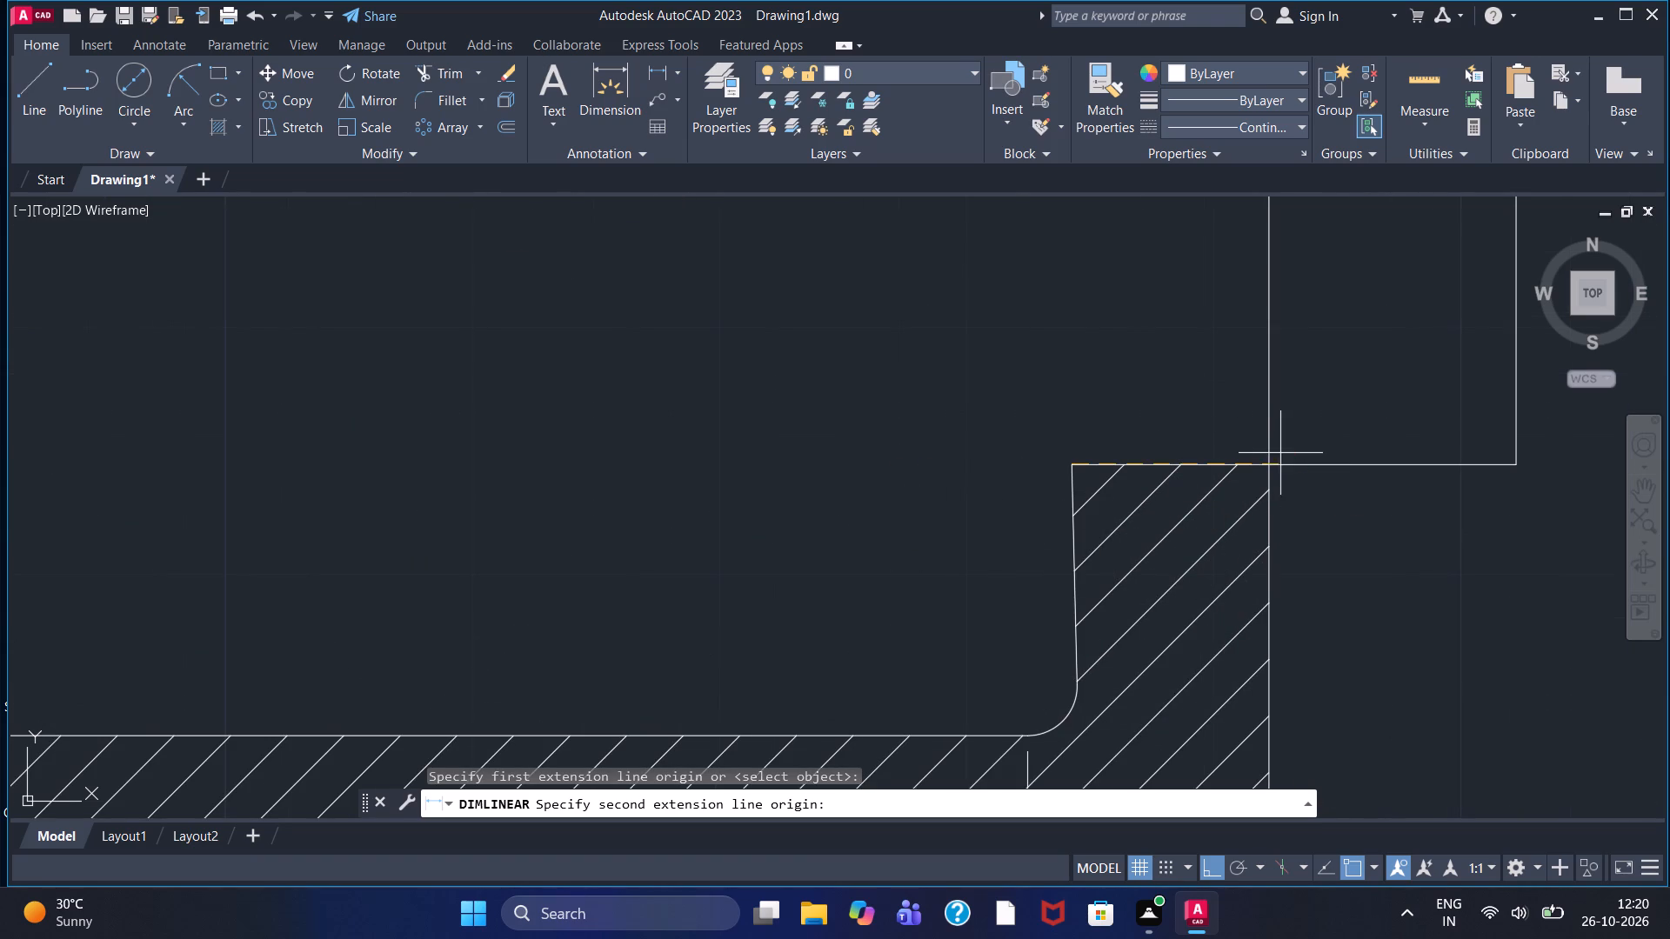
left_click(1291, 463)
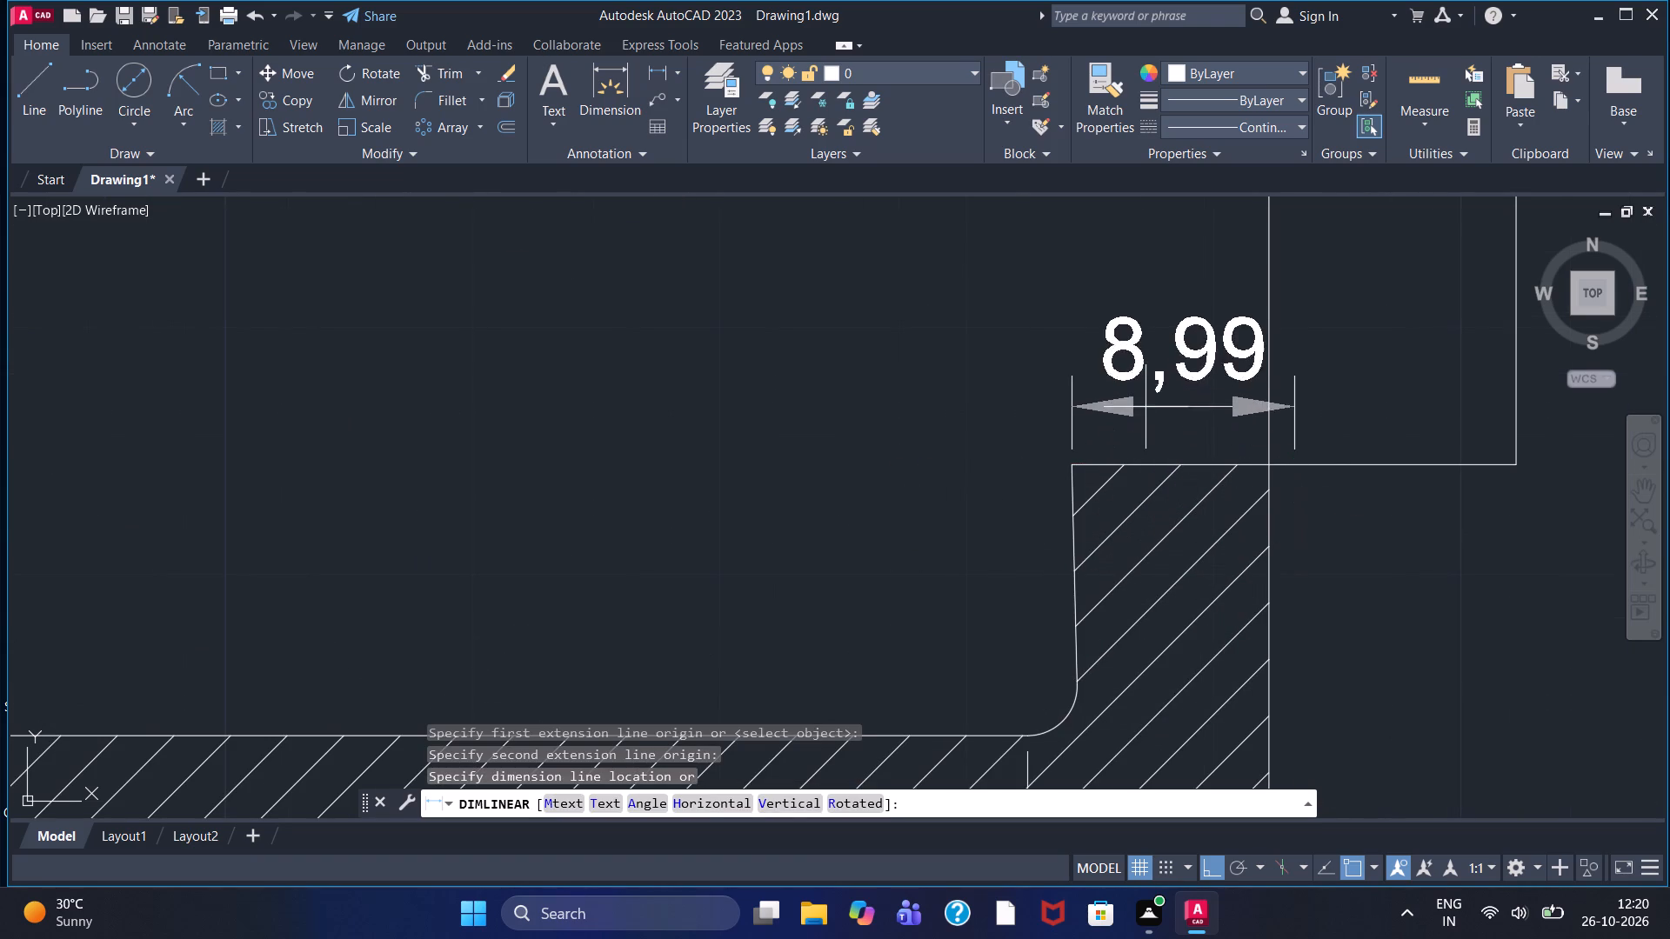
left_click(1146, 407)
Add a vertical linear dimension from the housing's top outer corner to the bottom of its stepped end profile, placed well outside the profile.
scroll(1146, 403, "down", 2)
scroll(1265, 436, "down", 1)
middle_click_drag(1294, 495, 1221, 717)
scroll(1208, 655, "down", 1)
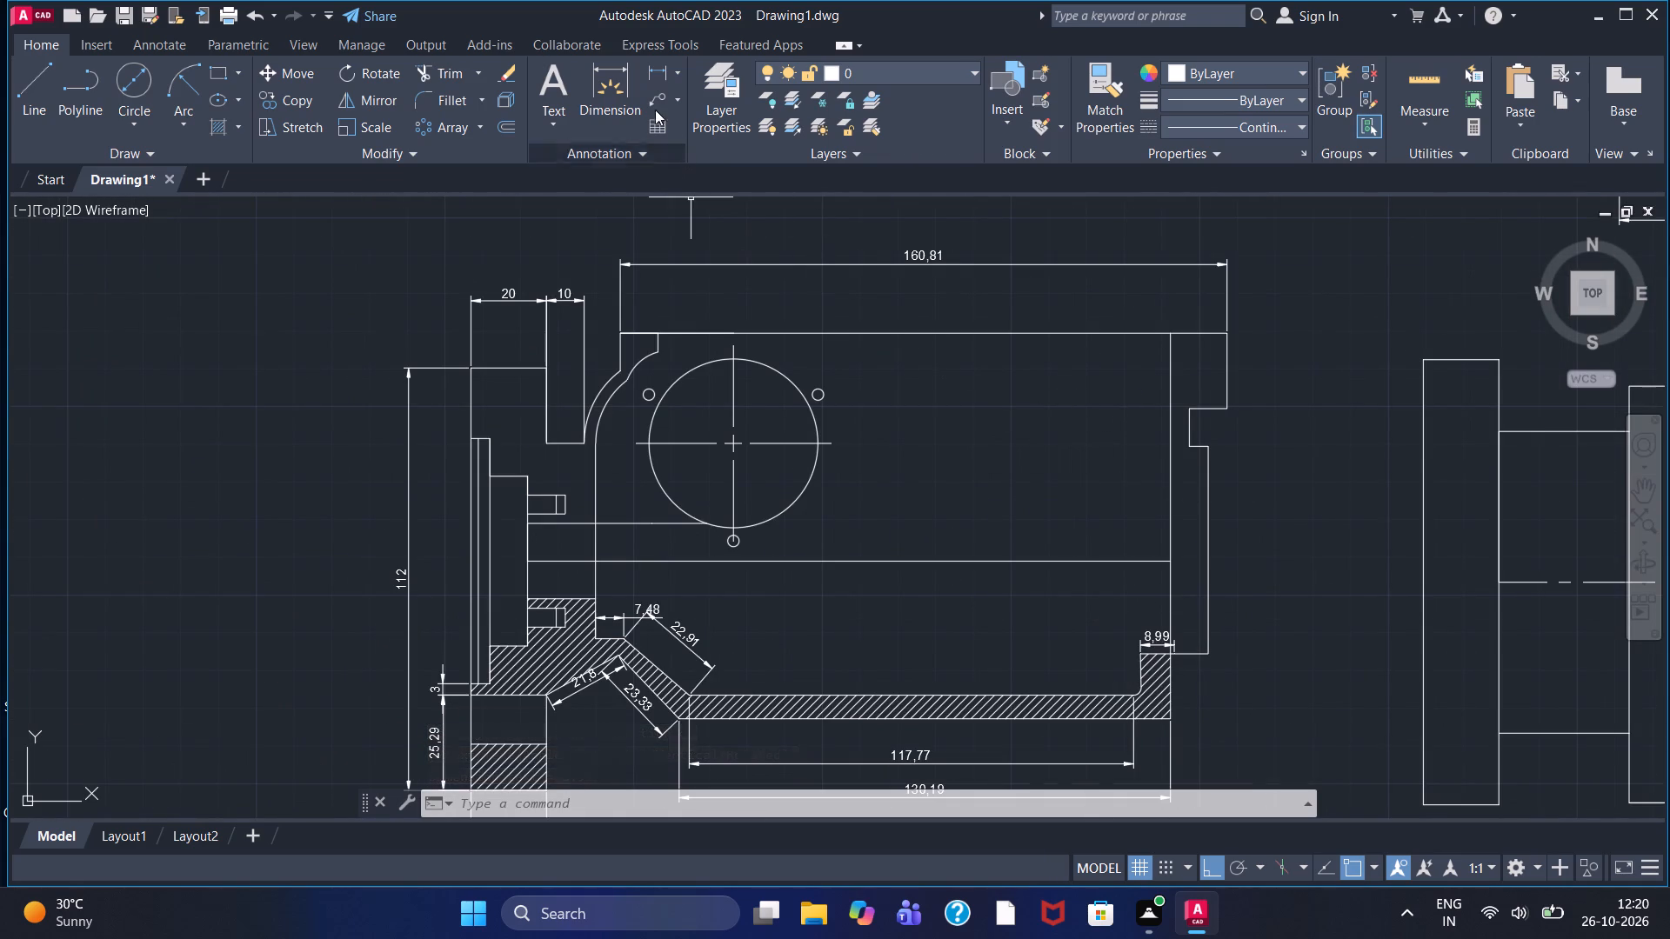
left_click(657, 71)
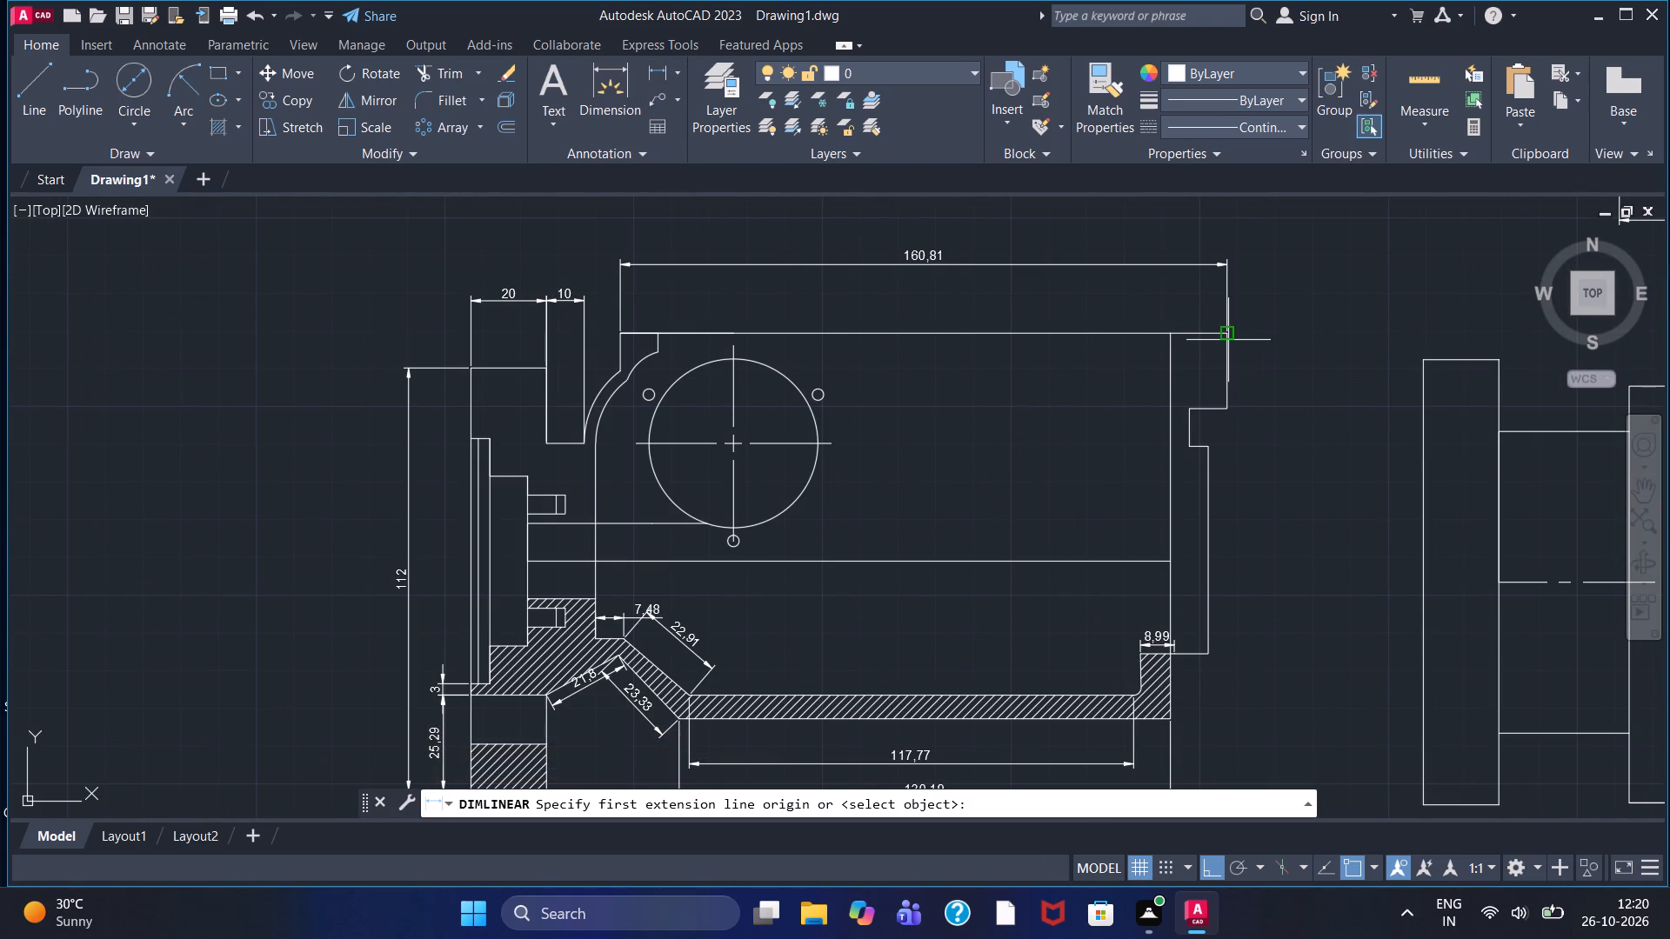
left_click(1228, 340)
left_click(1207, 656)
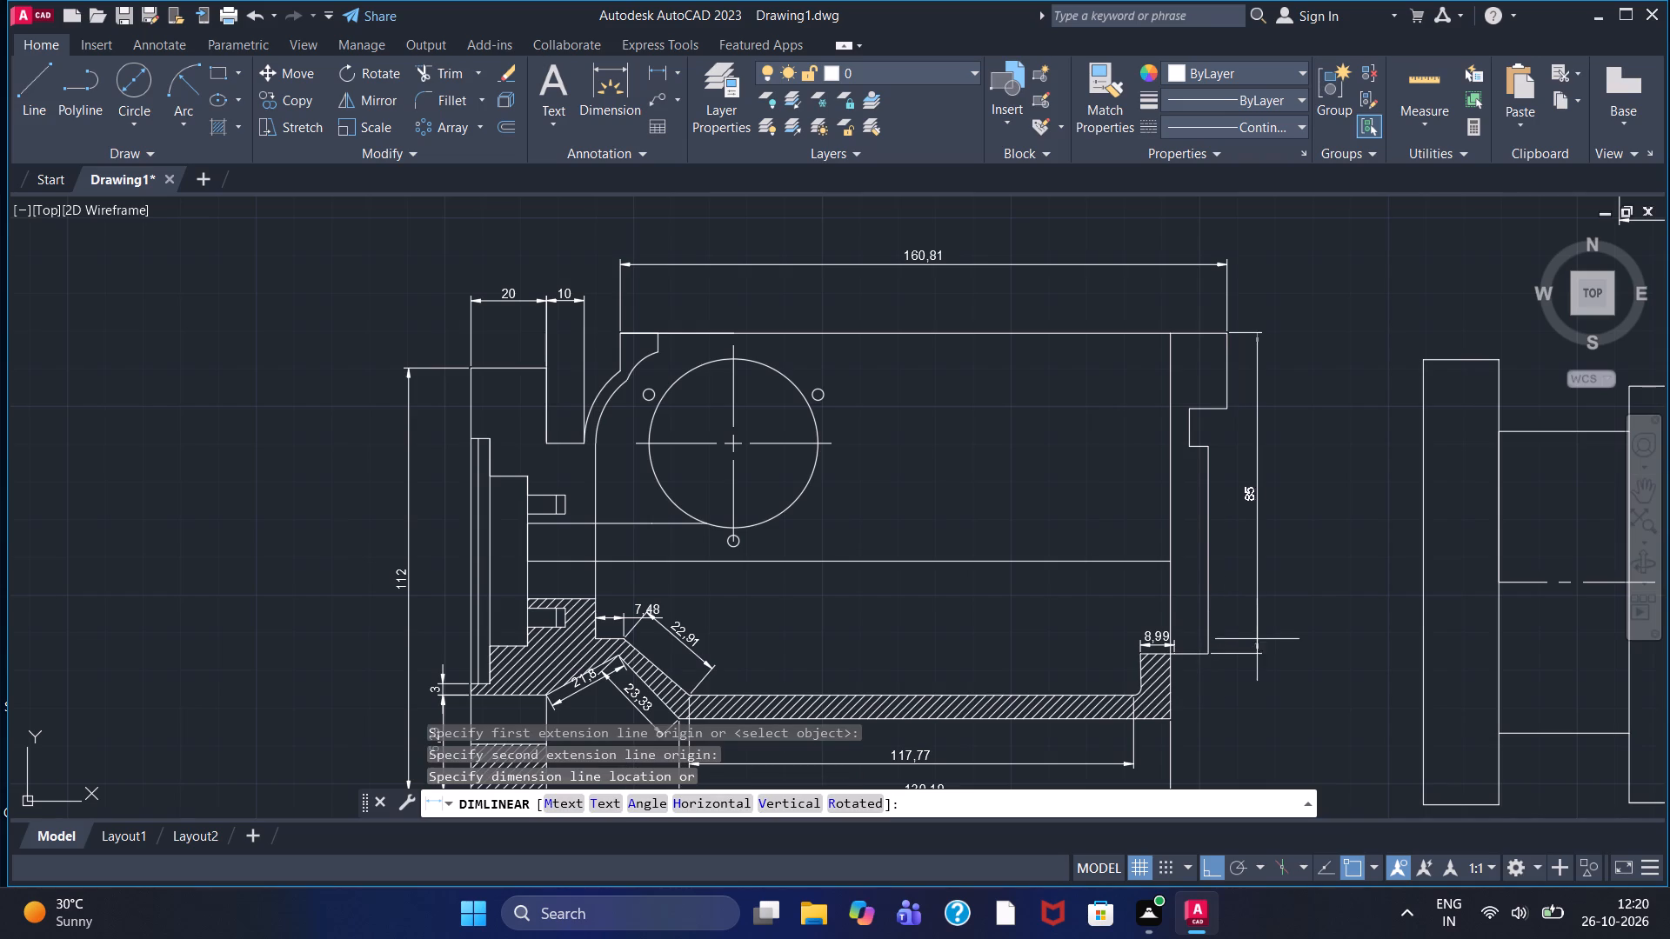
left_click(1308, 601)
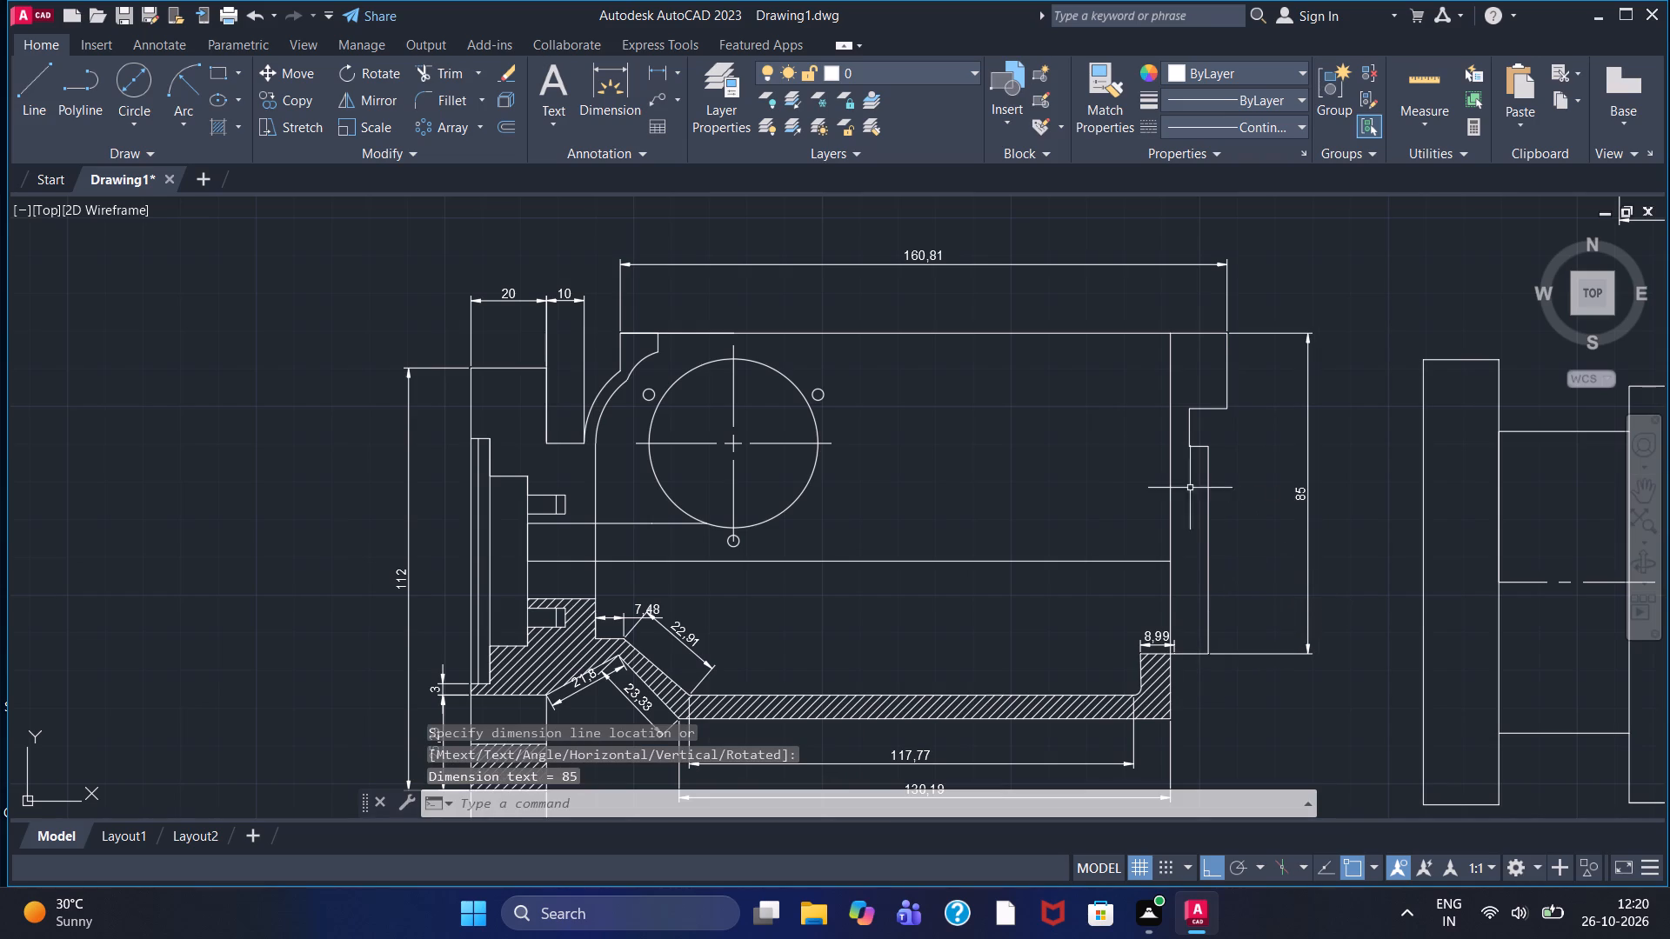
Add a vertical linear dimension to the upper projecting block of the stepped end, placed between the block and the overall height dimension.
left_click(658, 72)
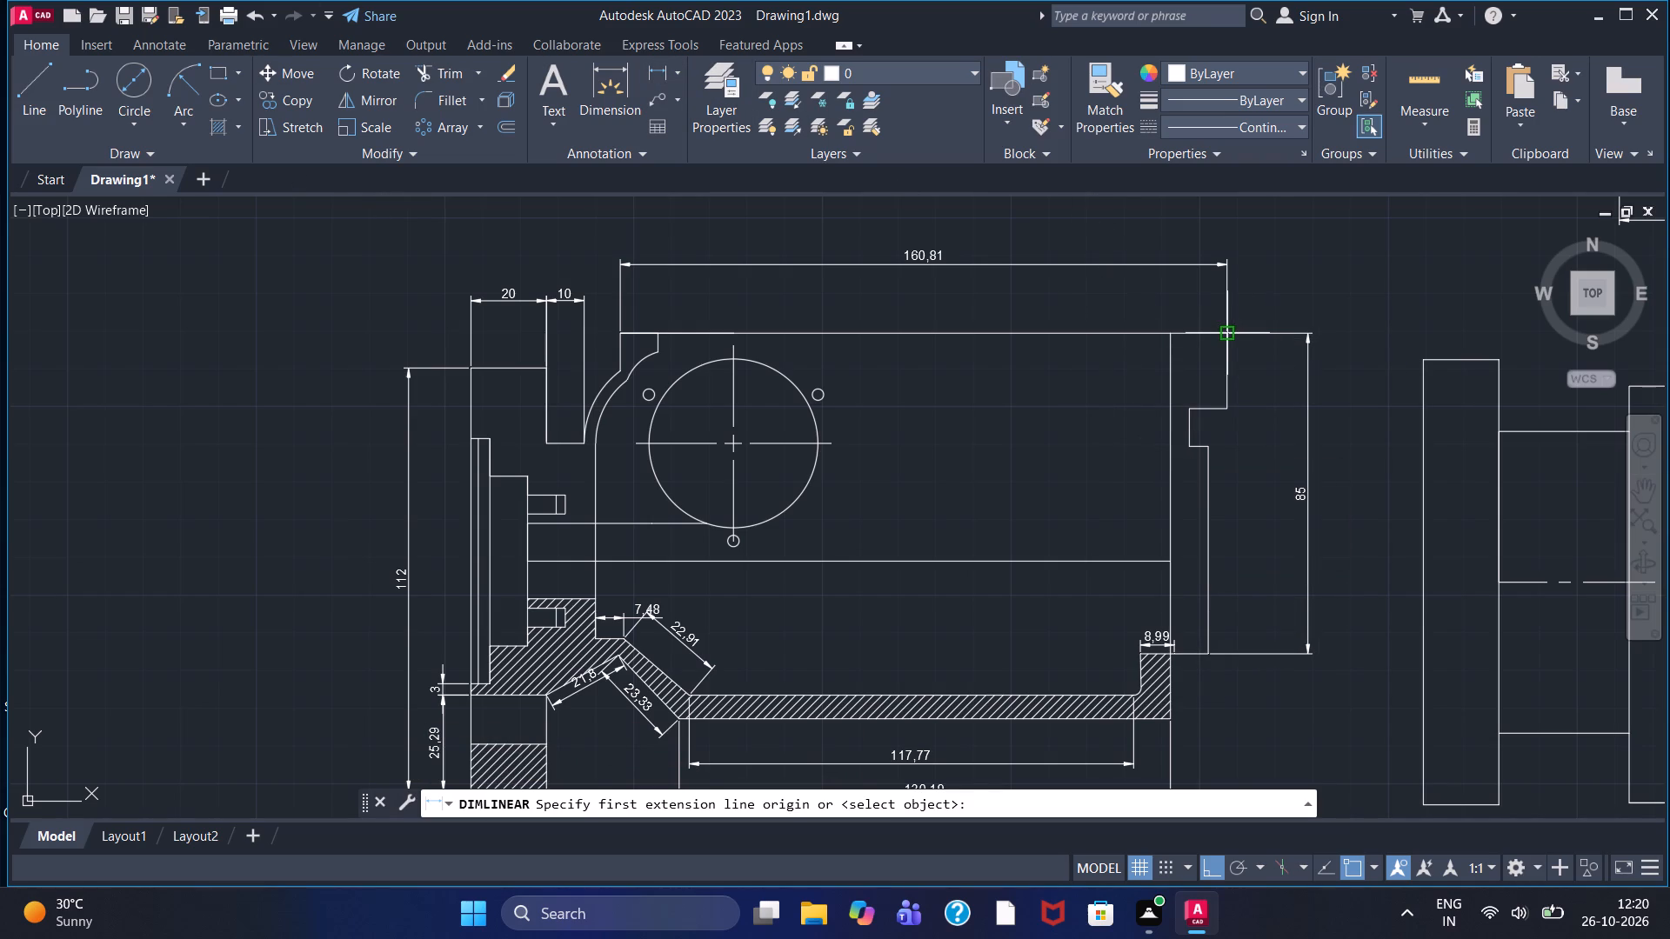
left_click_drag(1228, 338, 1227, 372)
left_click(1226, 410)
left_click(1265, 401)
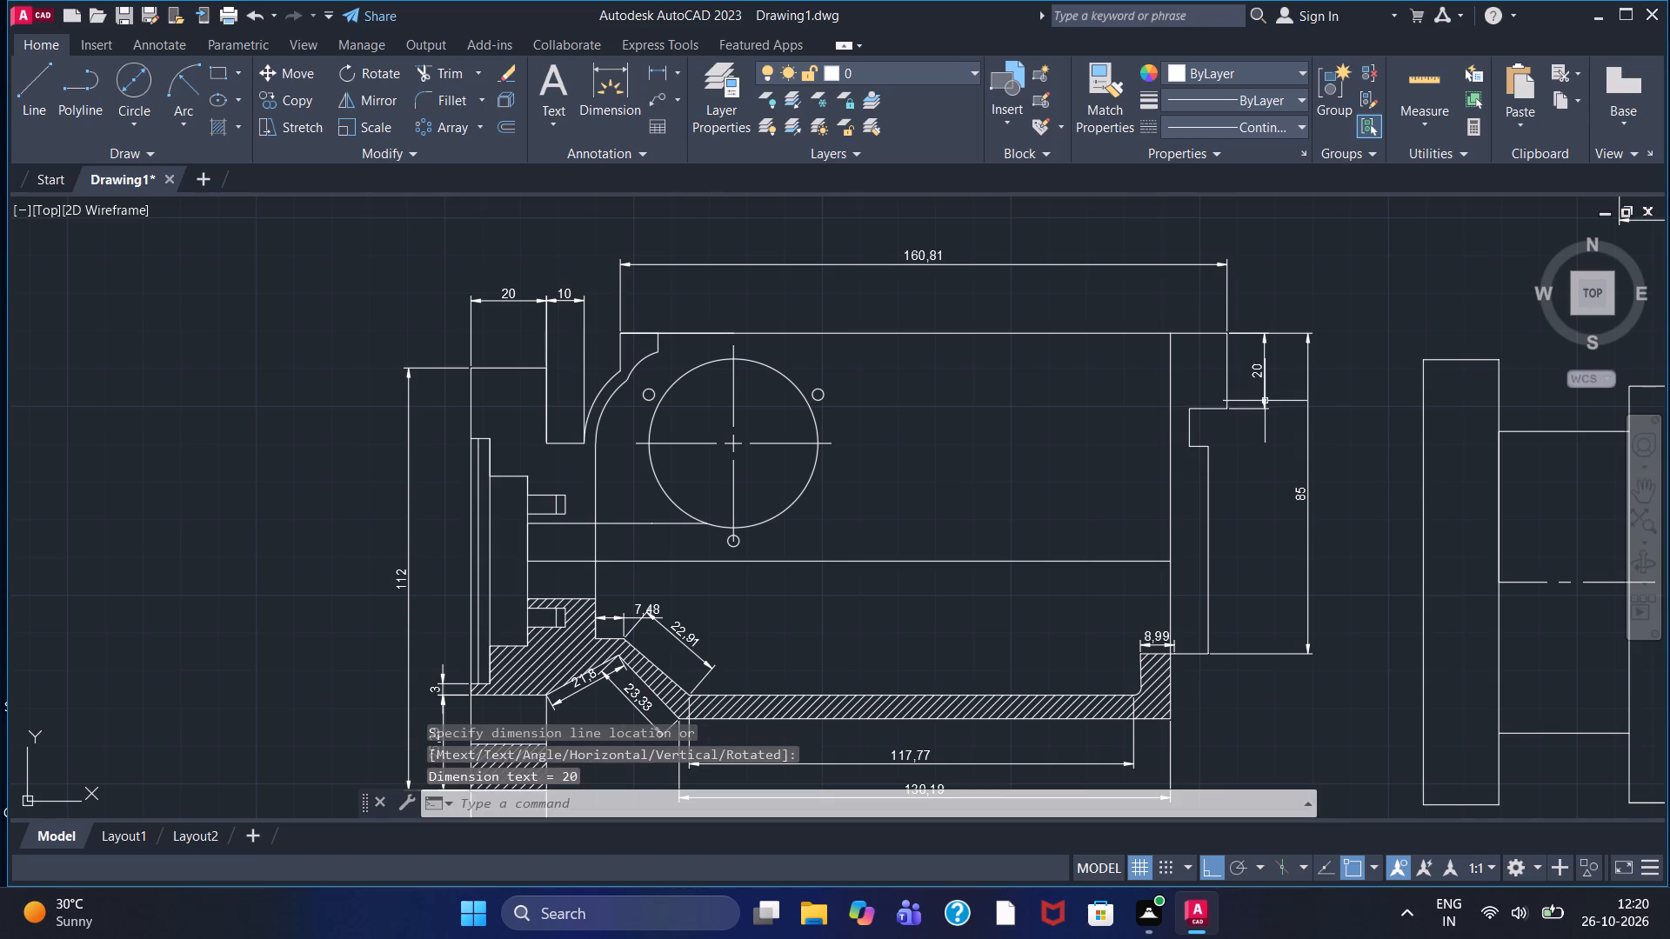
Add a horizontal linear dimension to the underside of the upper projecting block, from the notch to its outer corner, placed just above.
left_click(663, 64)
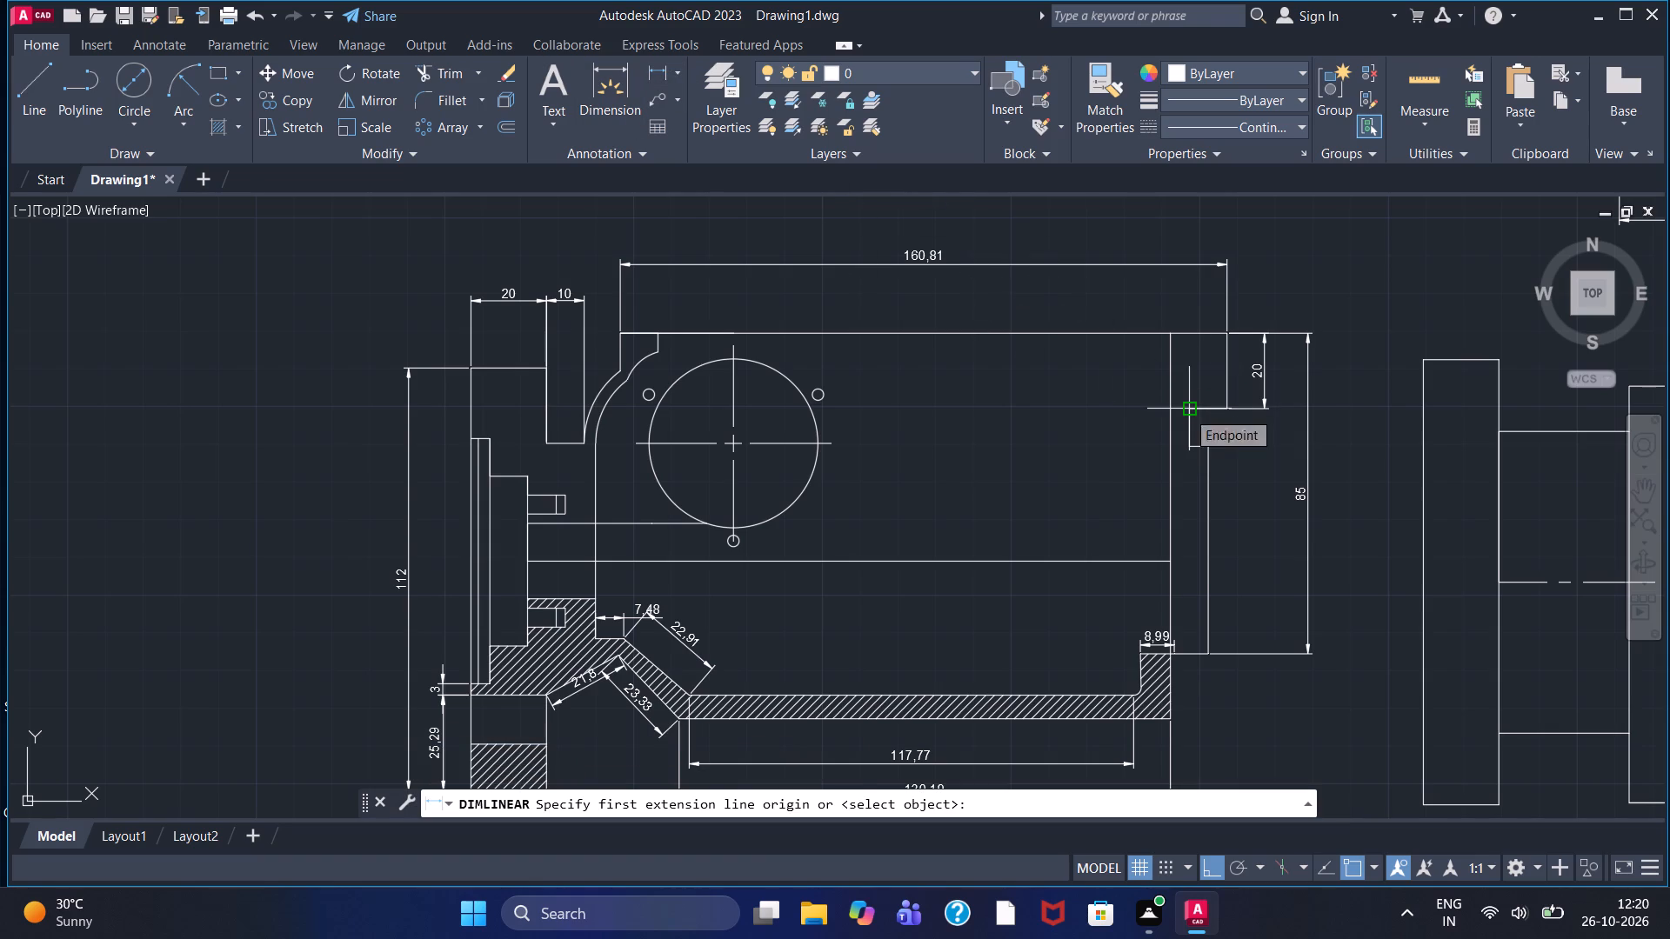
left_click(1186, 410)
left_click(1225, 418)
left_click(1203, 387)
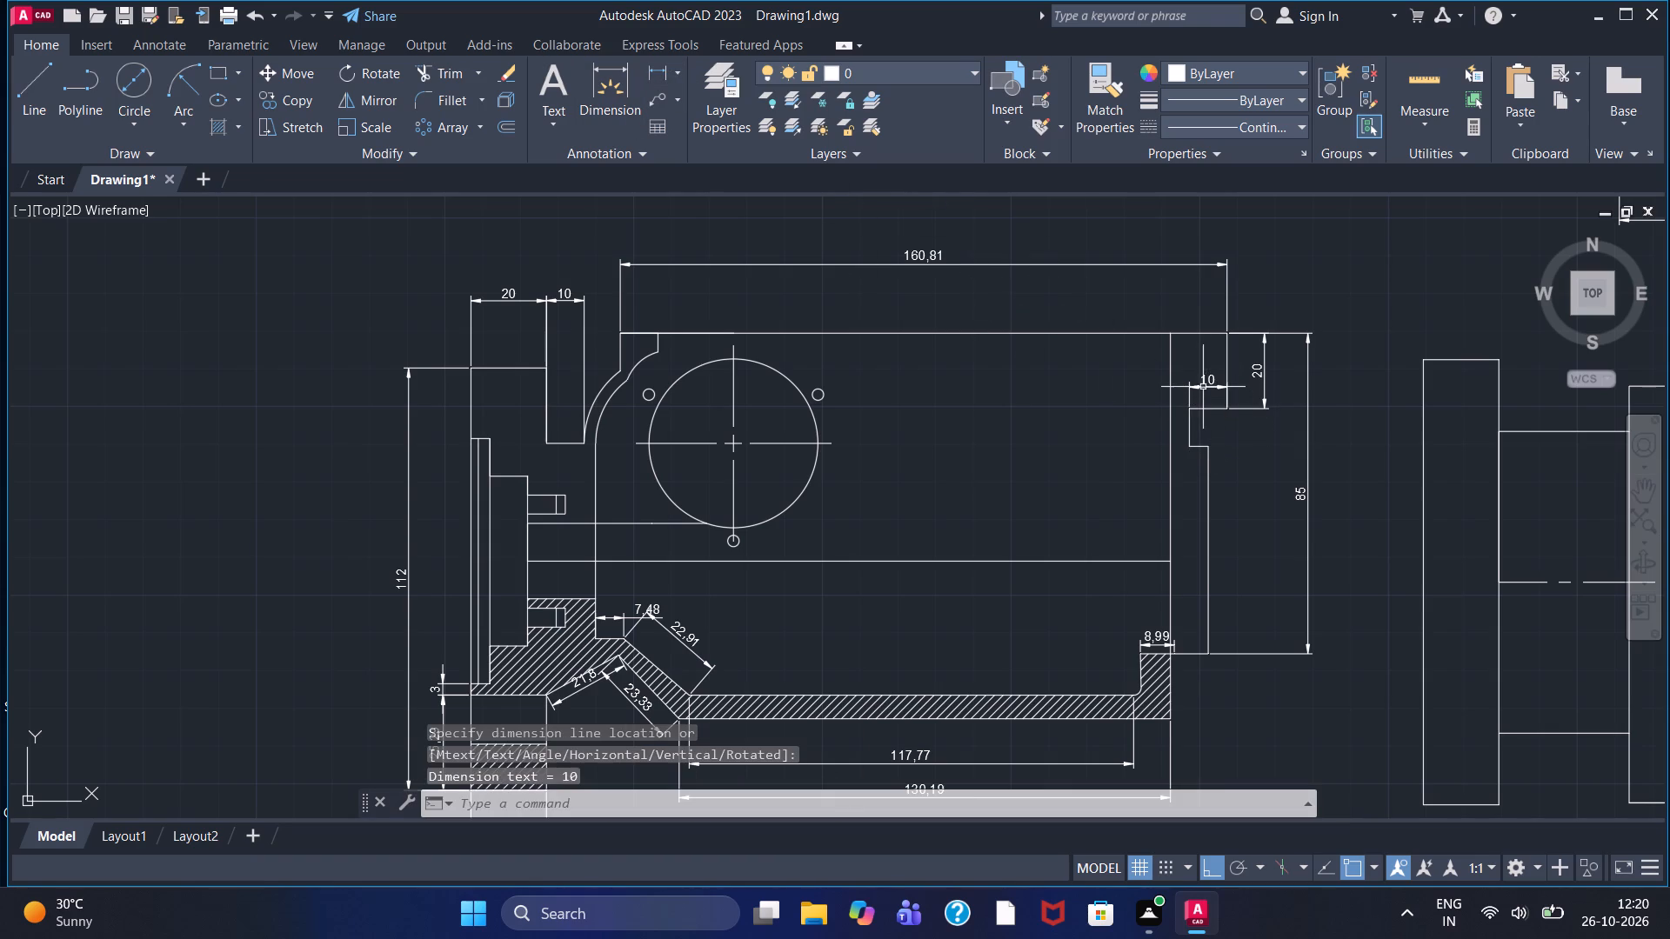
Add a vertical linear dimension to the notch's short upright edge below the projecting block, placed on its inner side.
left_click(648, 64)
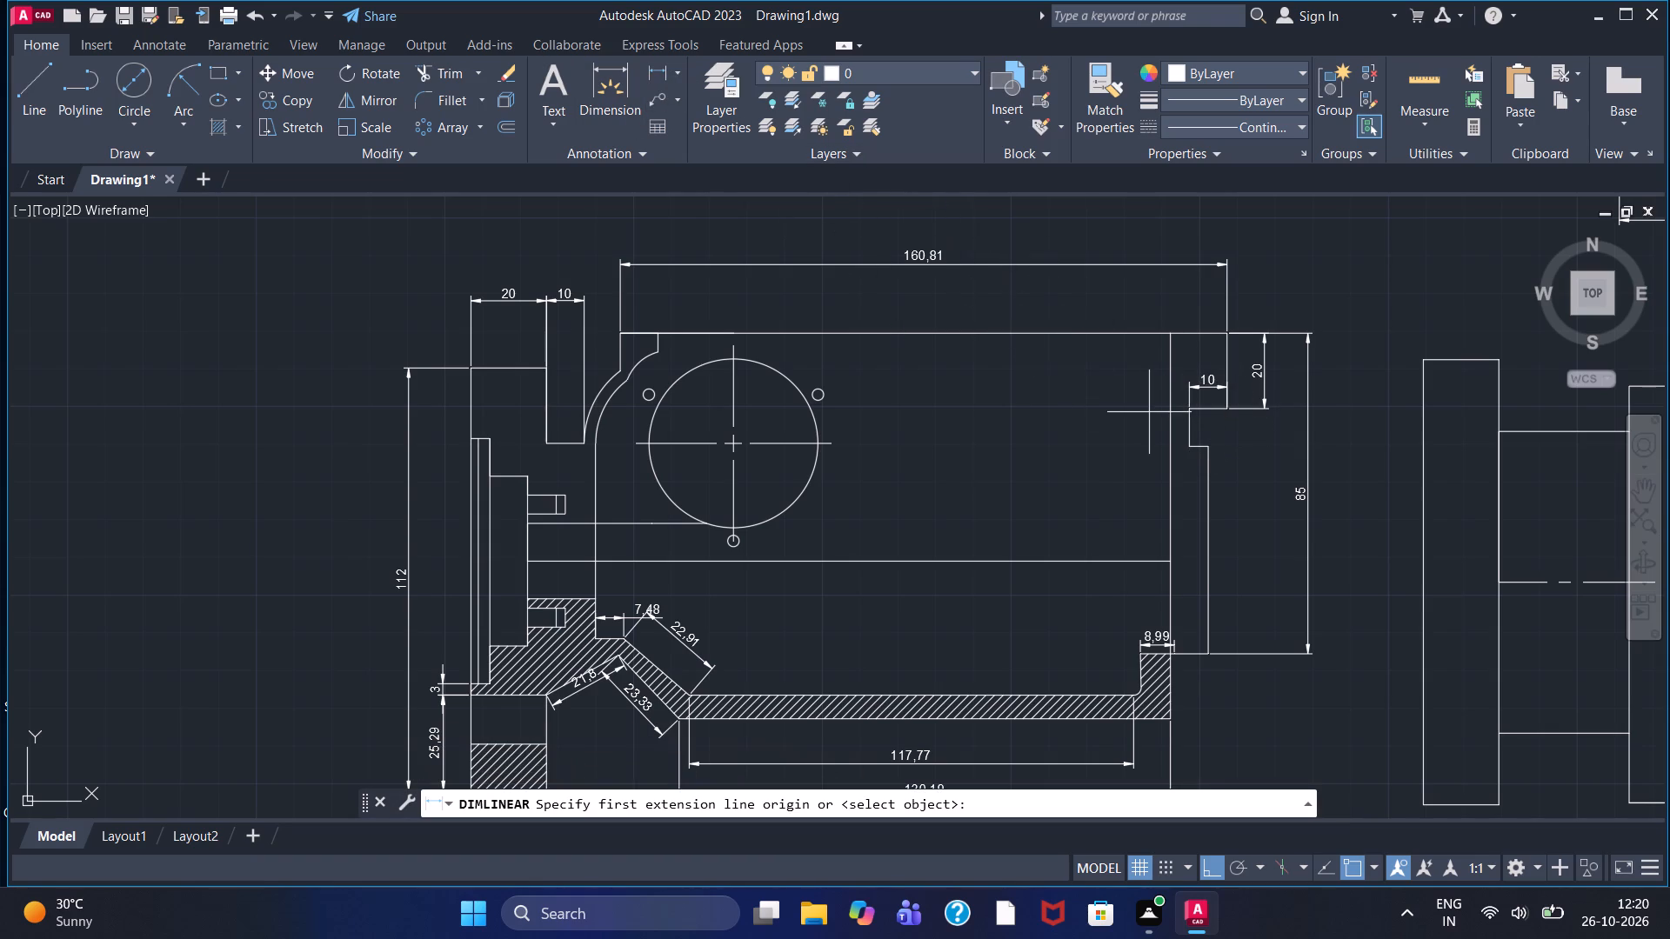
scroll(1150, 412, "up", 2)
left_click(1248, 405)
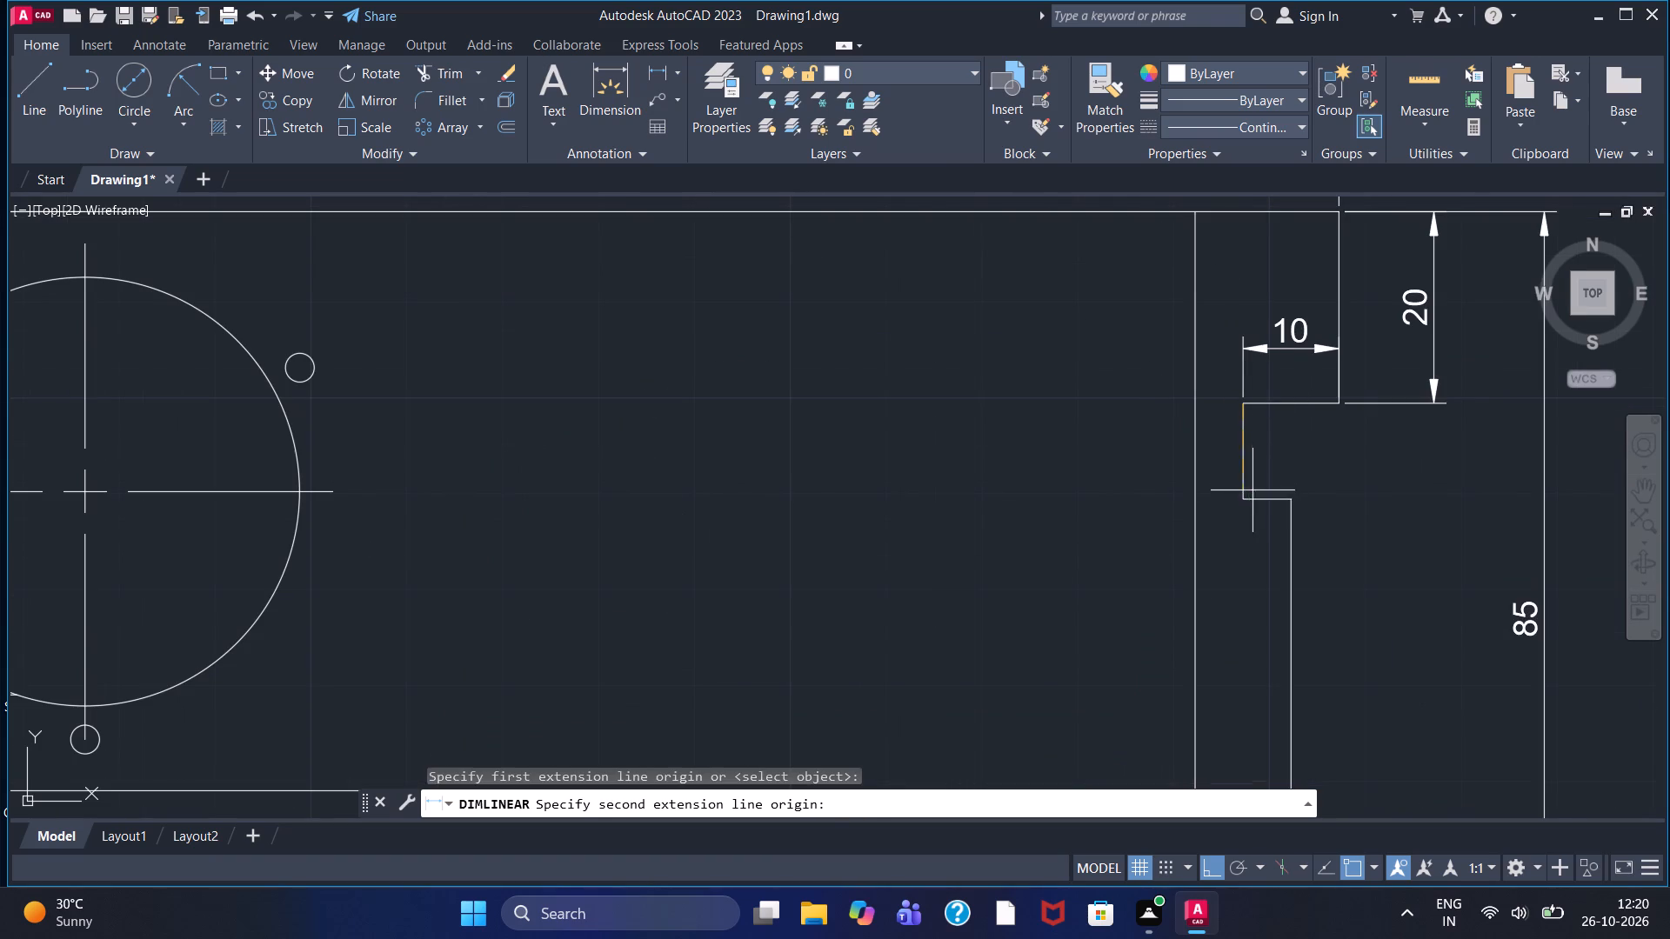
left_click(1239, 499)
left_click(1227, 486)
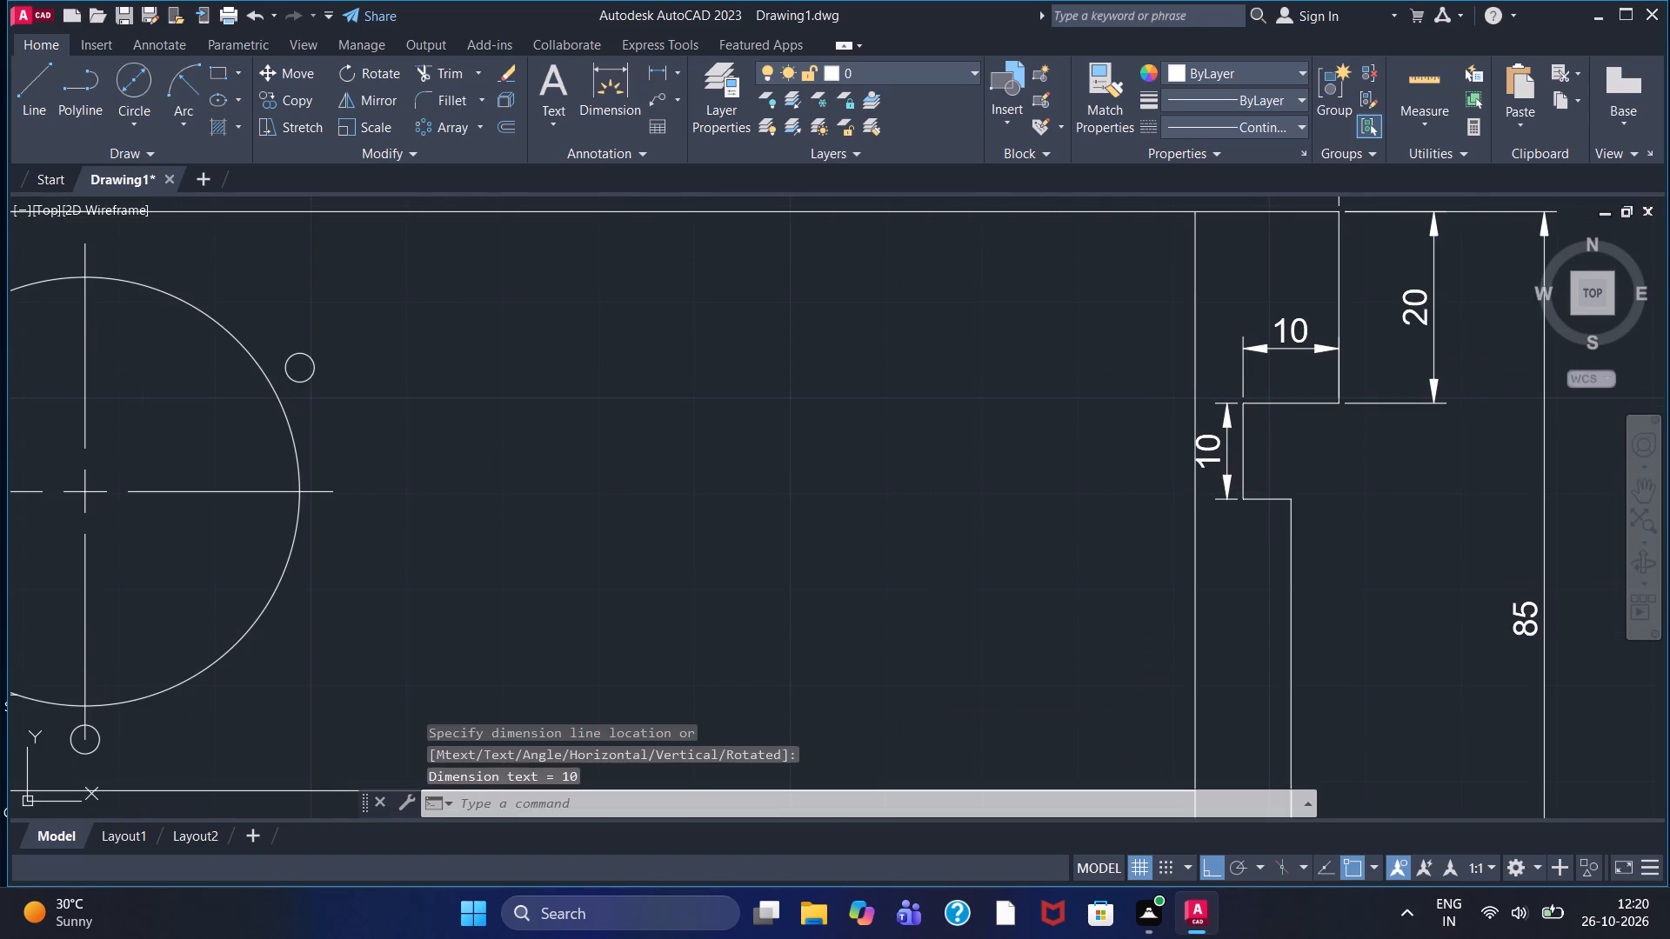
Add a horizontal linear dimension to the notch's lower ledge, placed just above it inside the notch.
left_click(655, 72)
left_click(1246, 500)
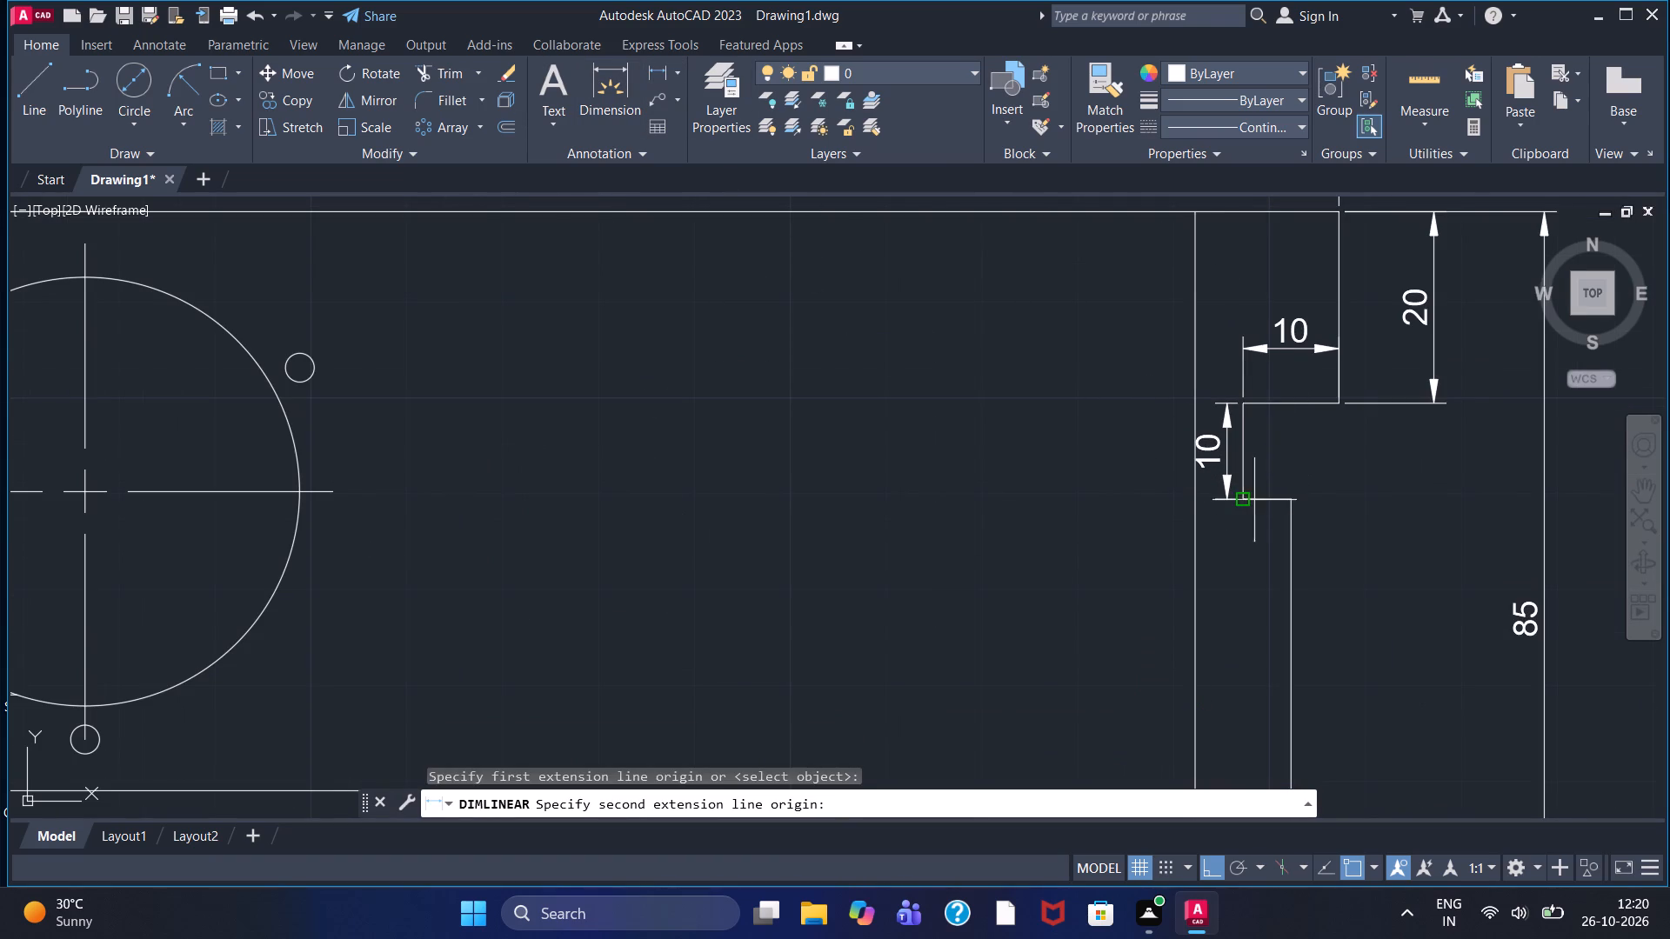
left_click(1286, 503)
left_click(1276, 465)
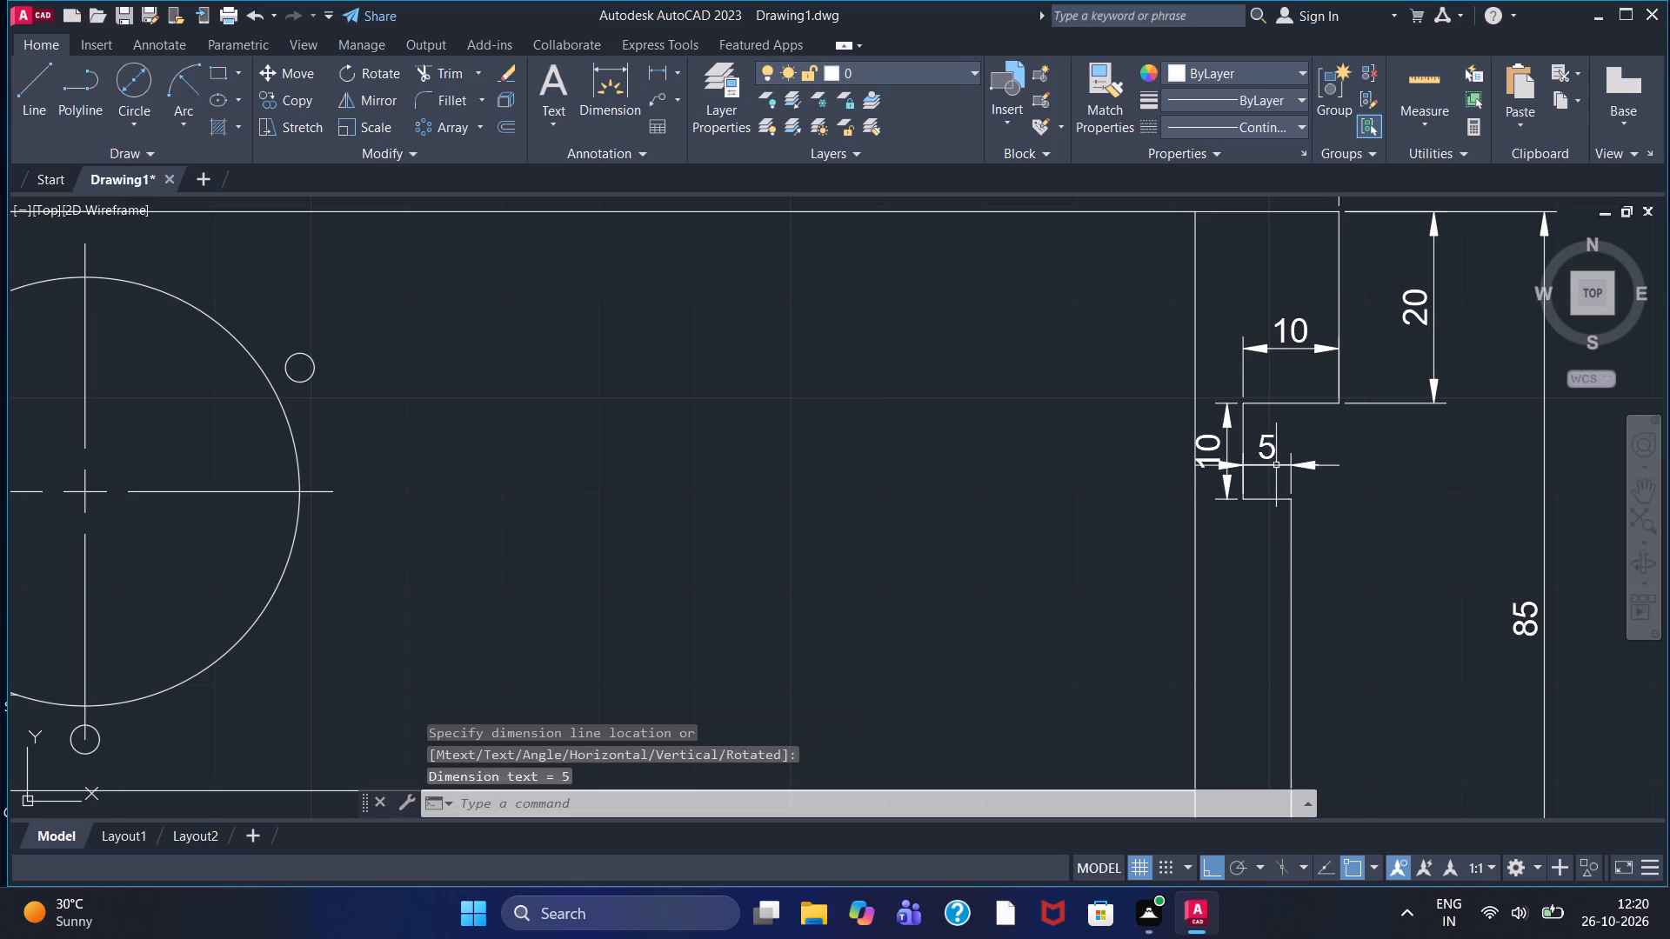
Add a vertical linear dimension to the long outer edge below the notch, placed between that edge and the overall height dimension.
scroll(1288, 493, "down", 1)
middle_click_drag(1304, 610, 1256, 437)
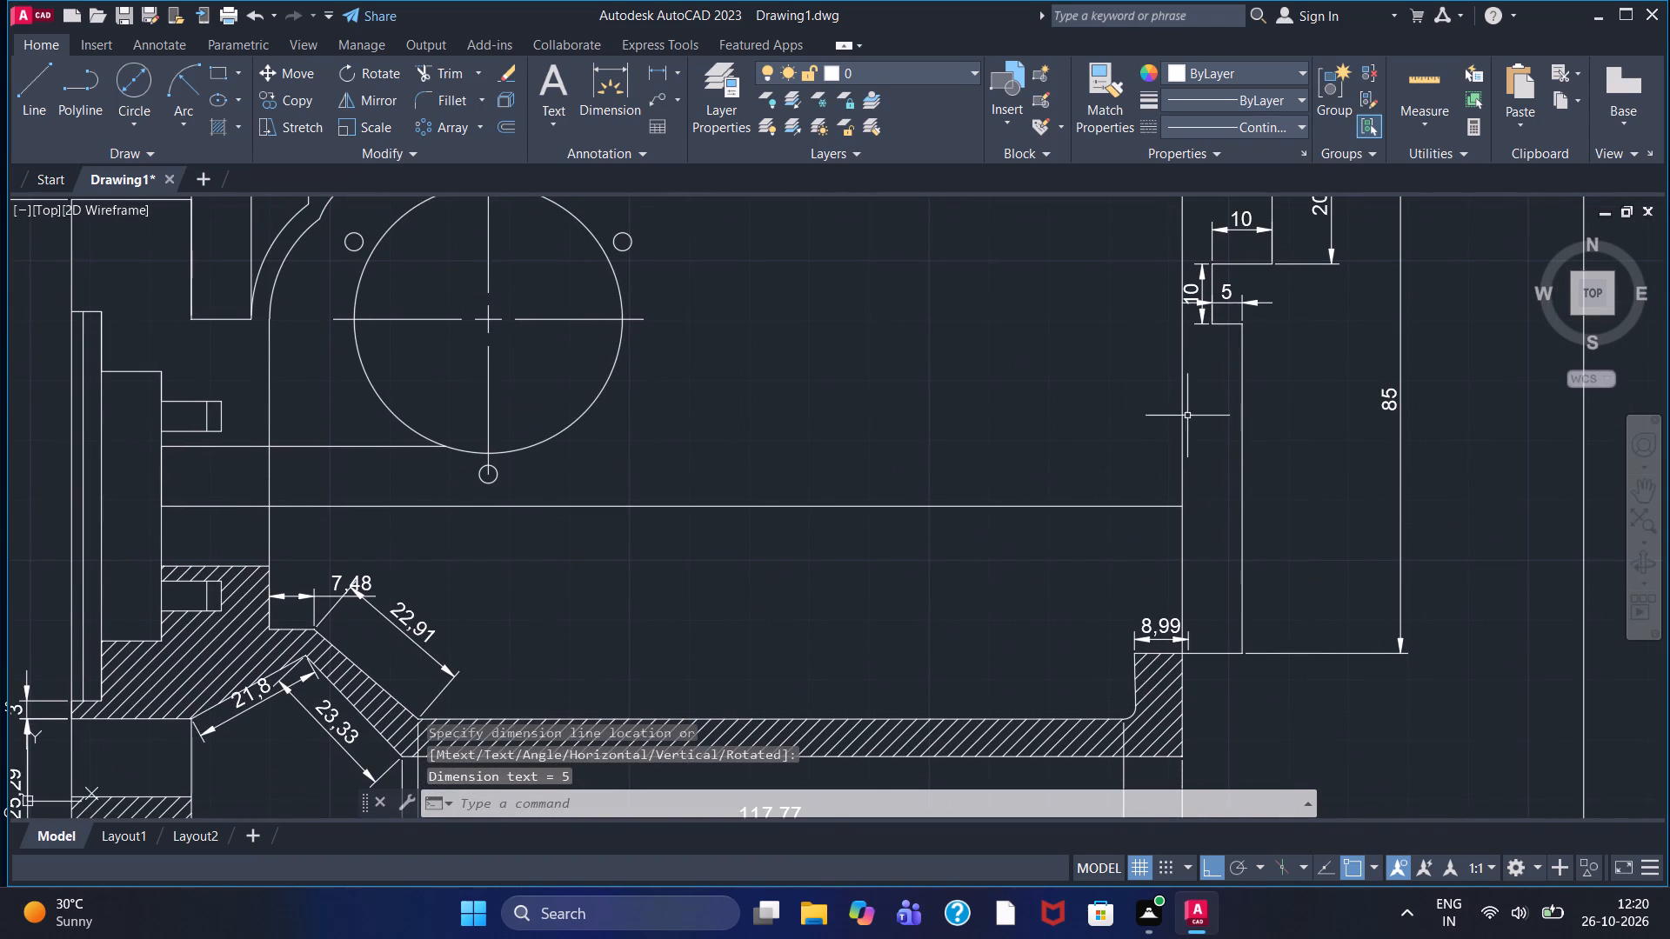
left_click(653, 59)
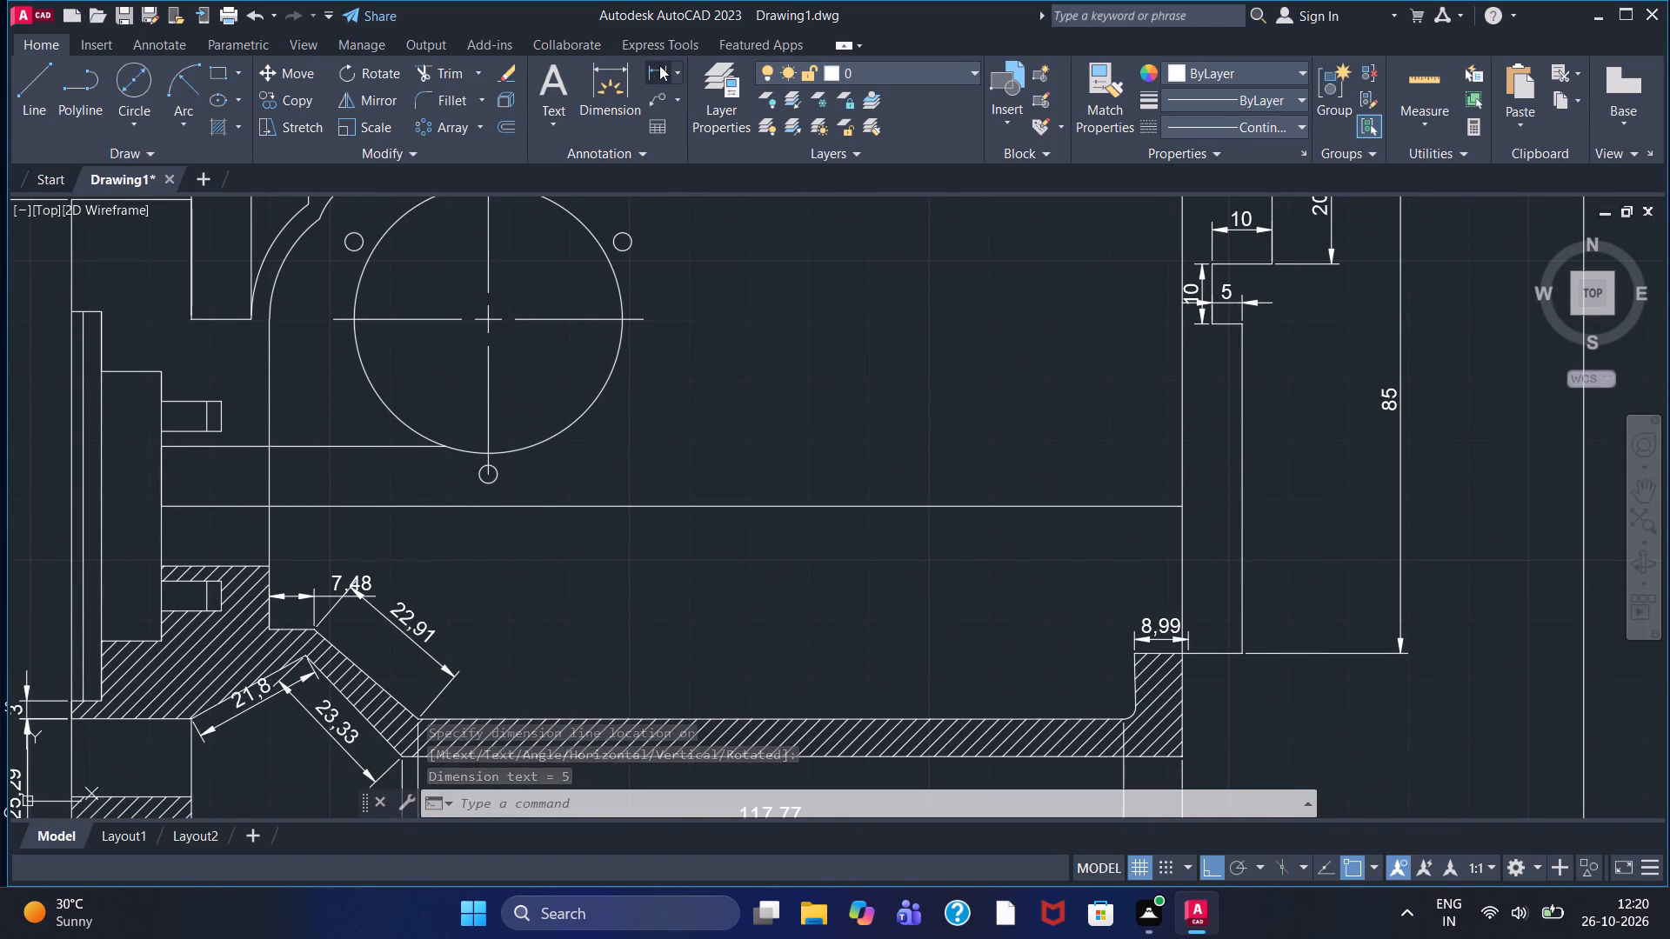
left_click(659, 65)
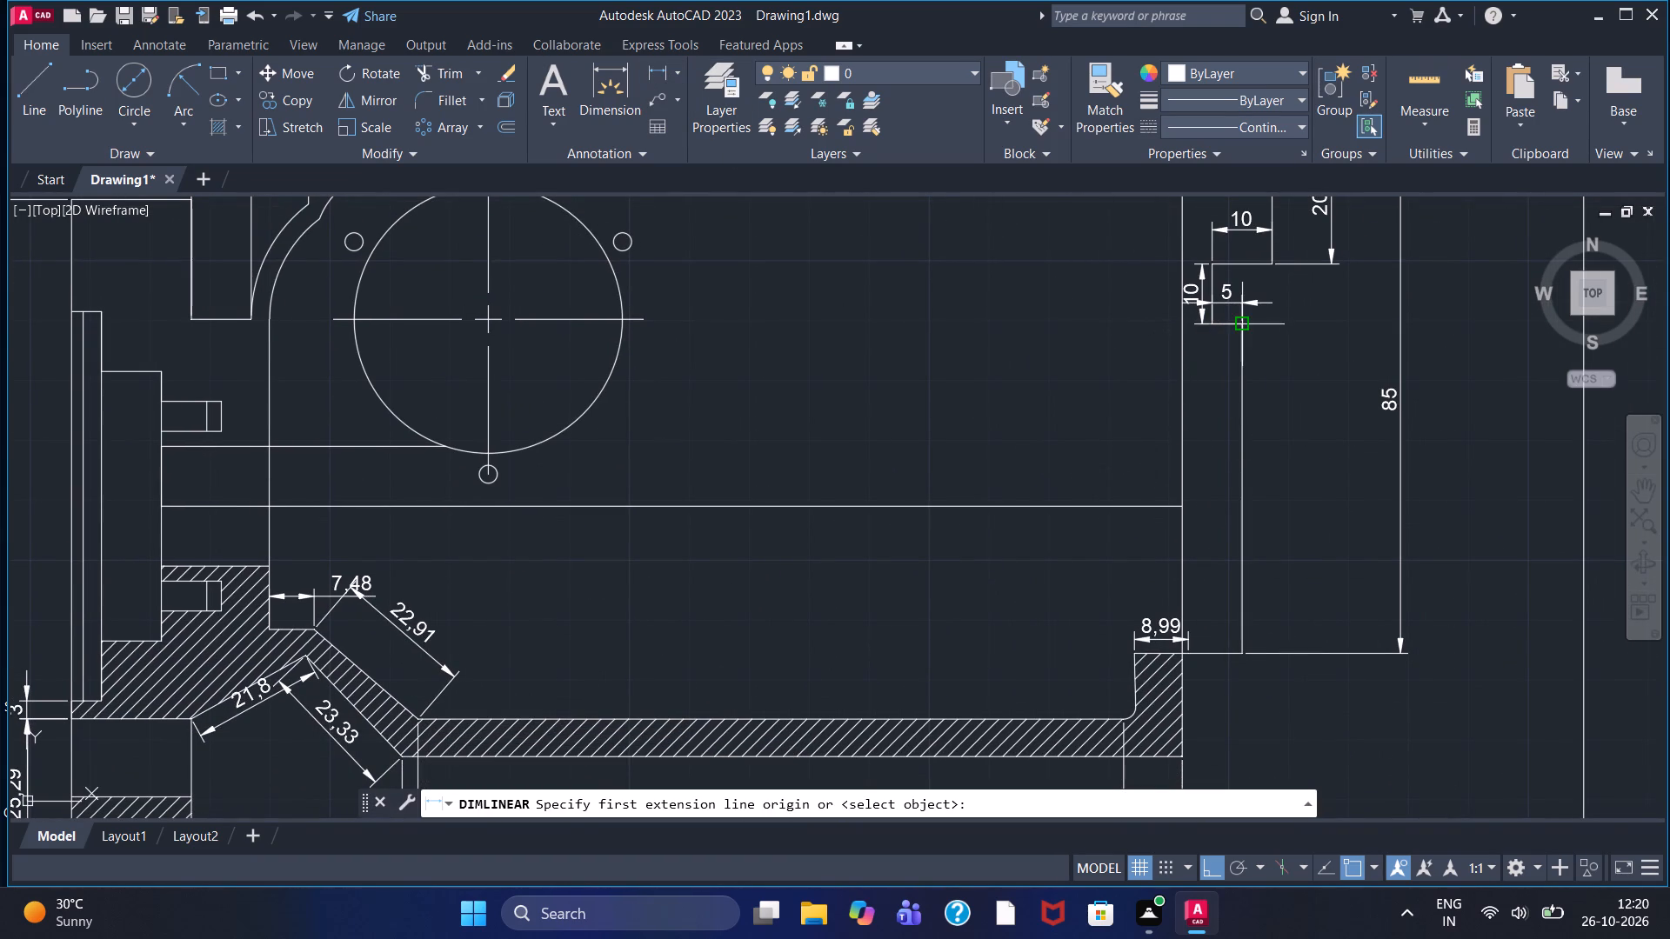
left_click(1244, 326)
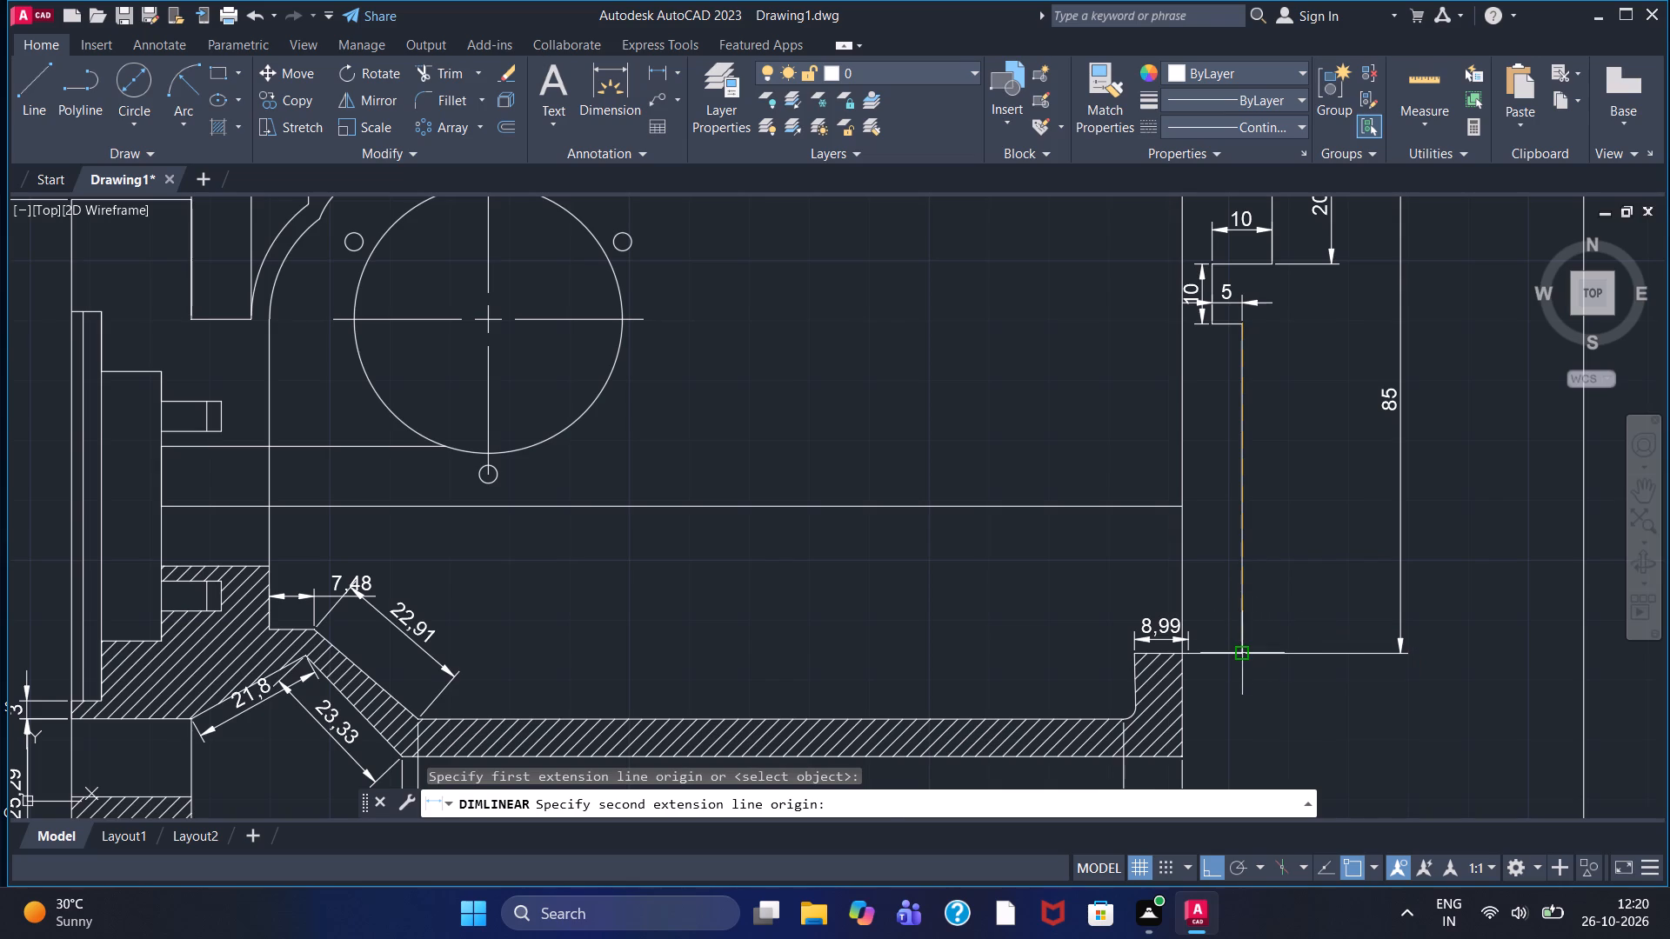
left_click(1244, 654)
left_click(1288, 582)
Add a vertical linear dimension to the end flange's full height in the outside view beside the section, placed just outside its outer edge.
scroll(1297, 587, "down", 1)
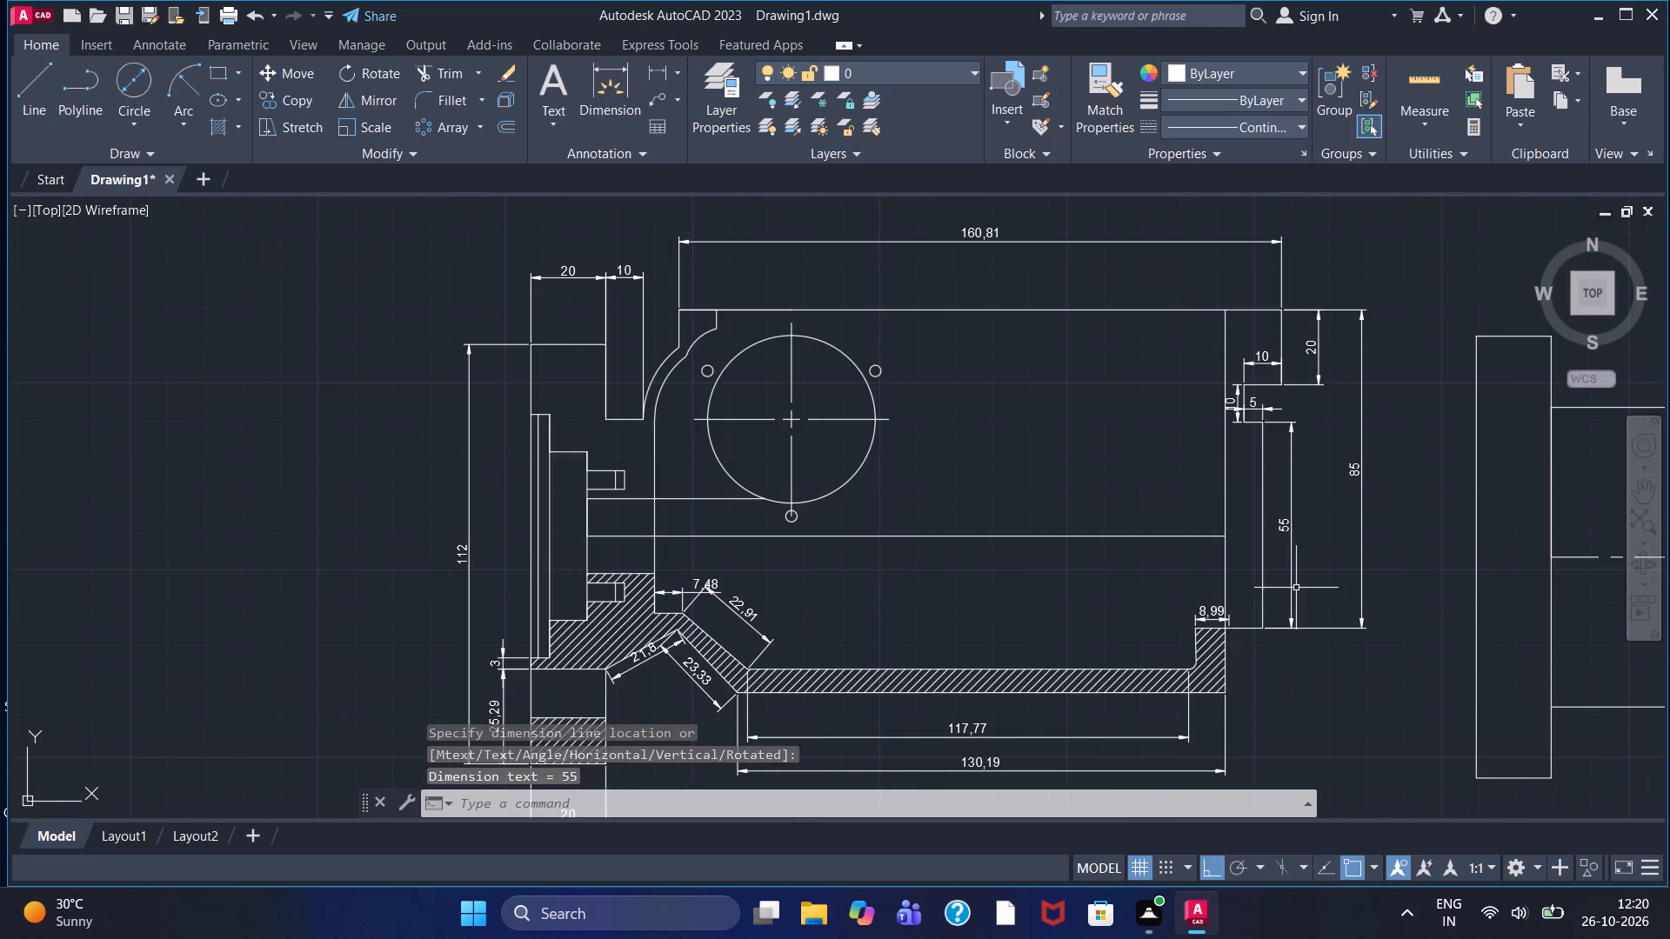
scroll(1296, 589, "down", 1)
middle_click_drag(1349, 660, 759, 696)
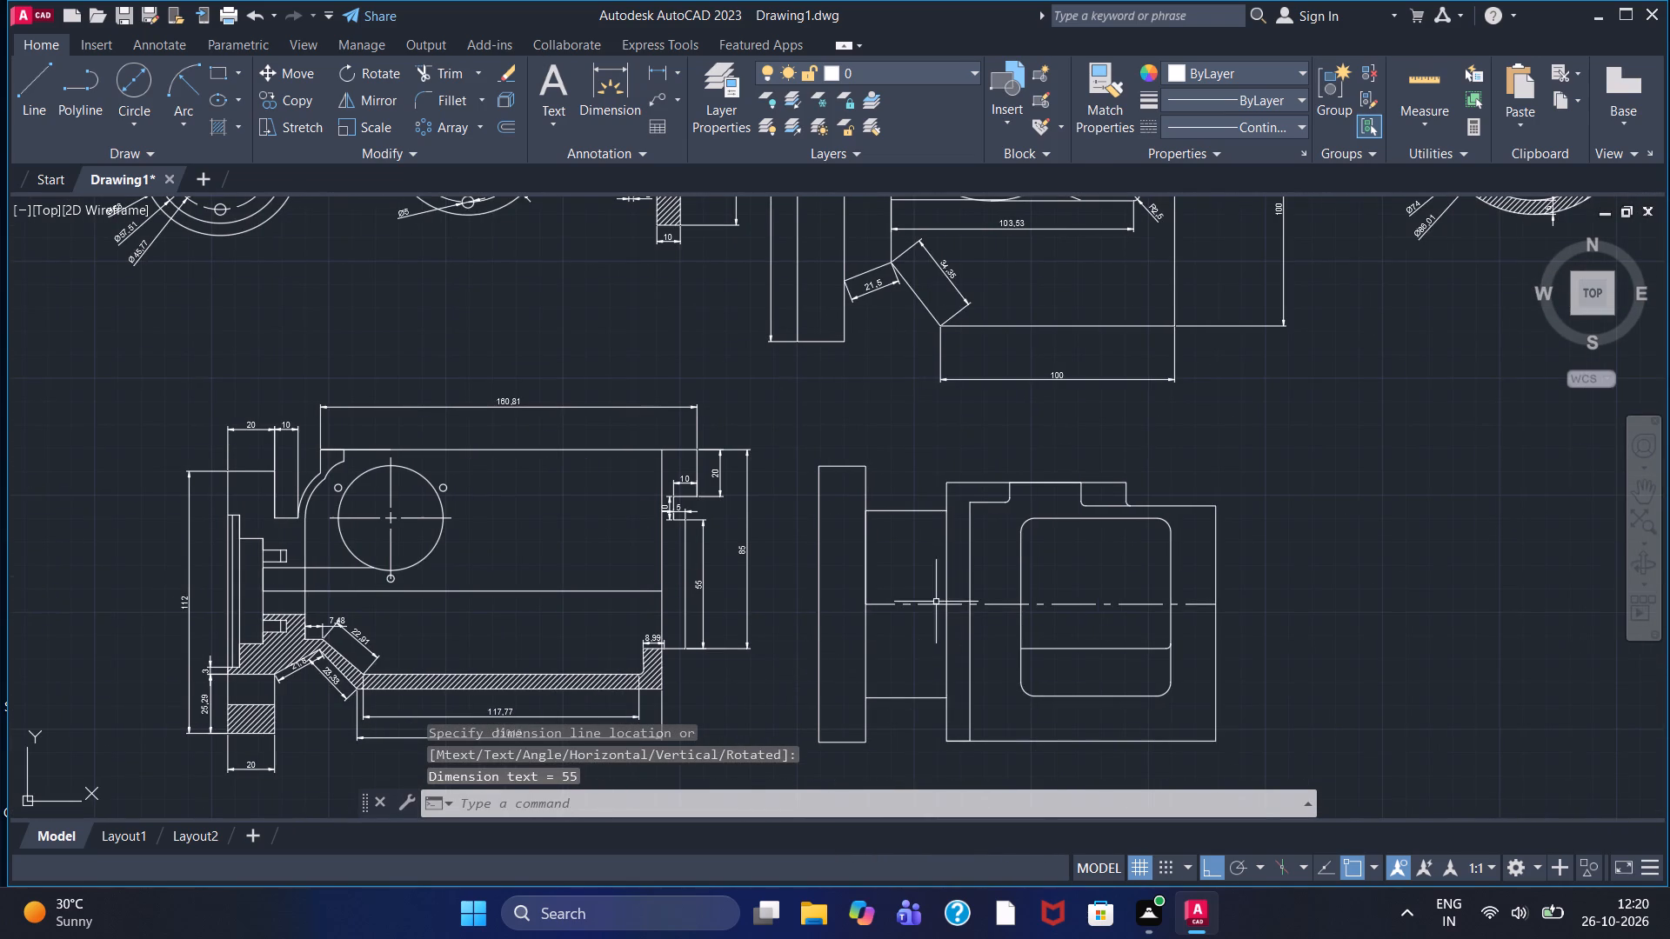
middle_click_drag(911, 586, 843, 489)
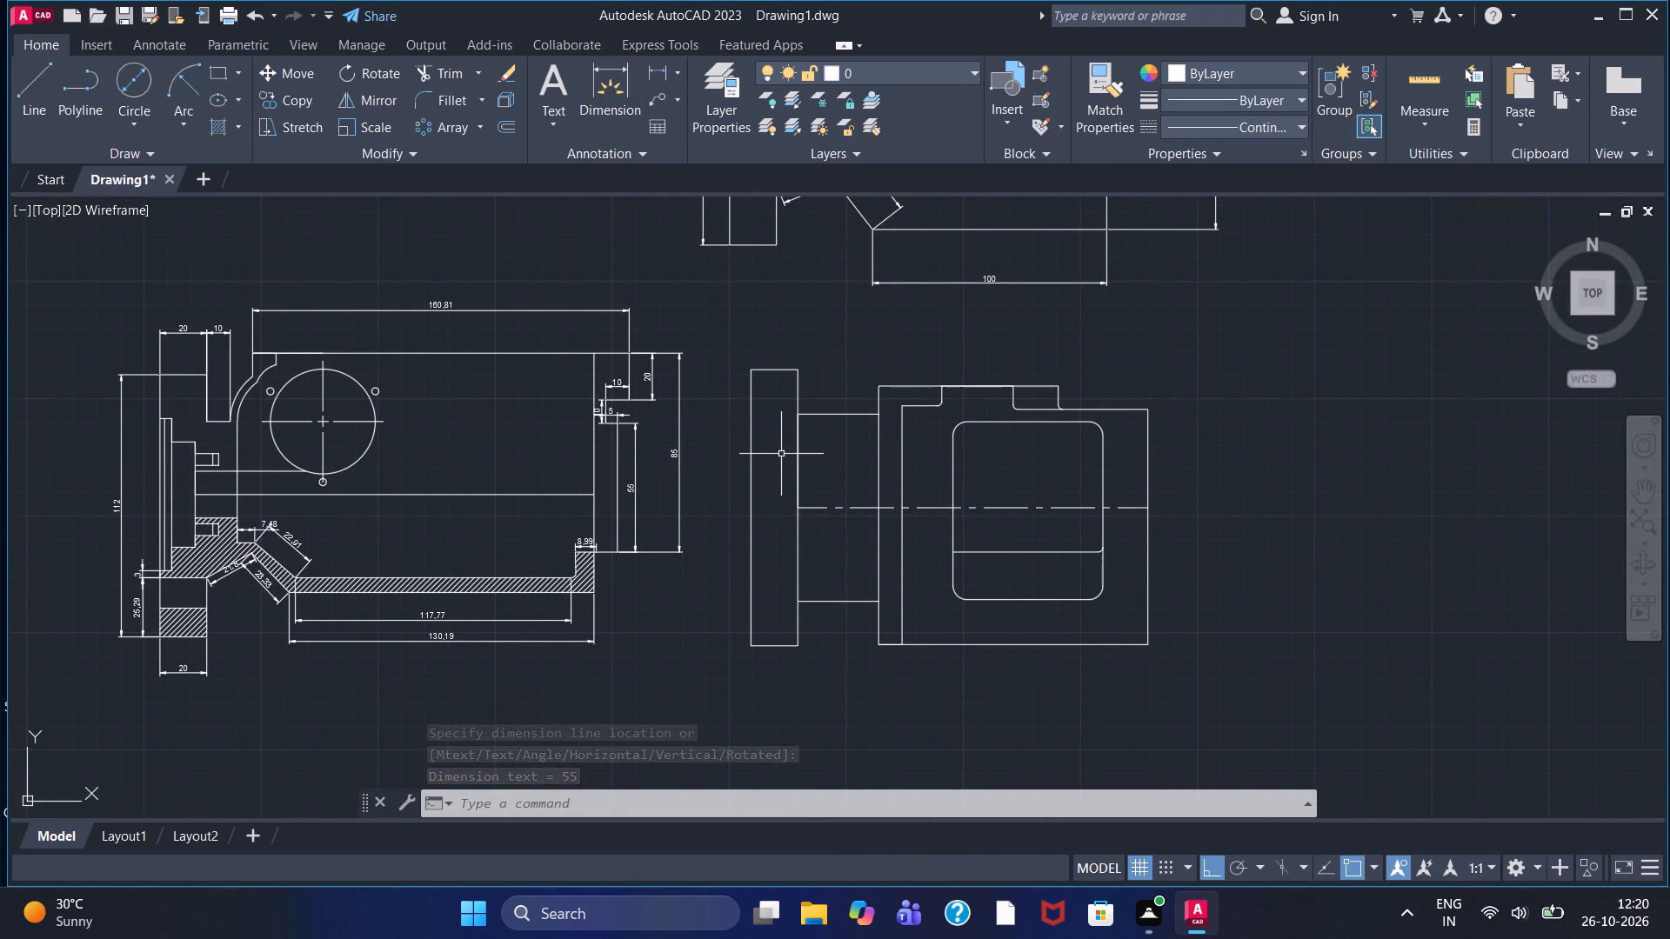
left_click(654, 73)
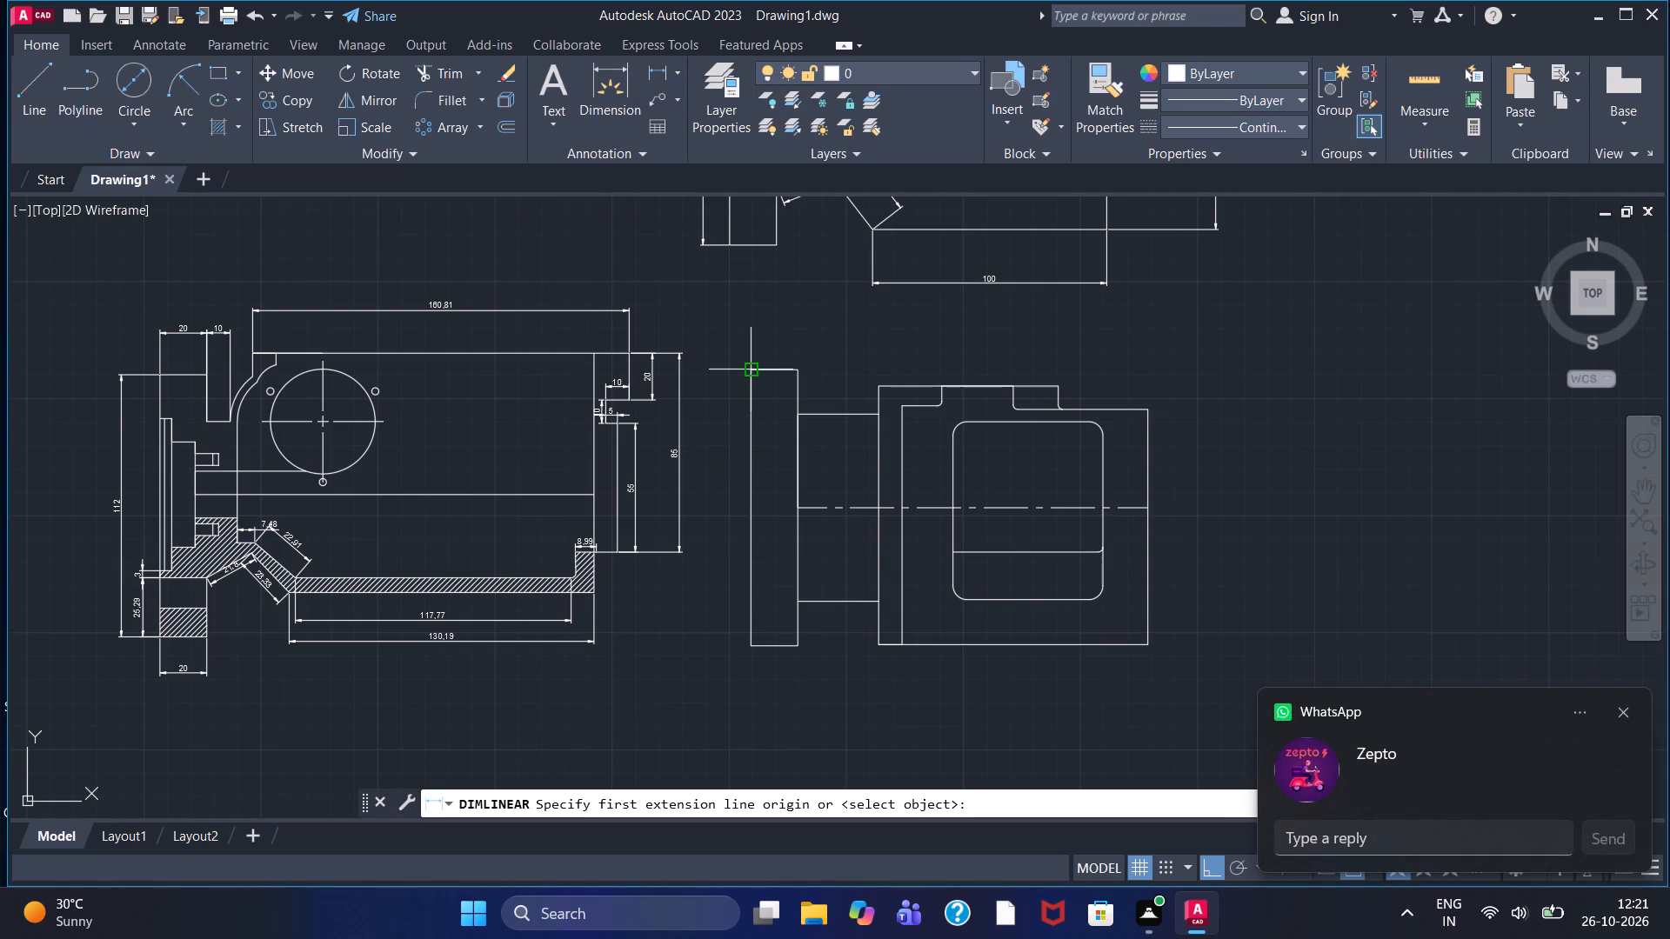
left_click(1627, 709)
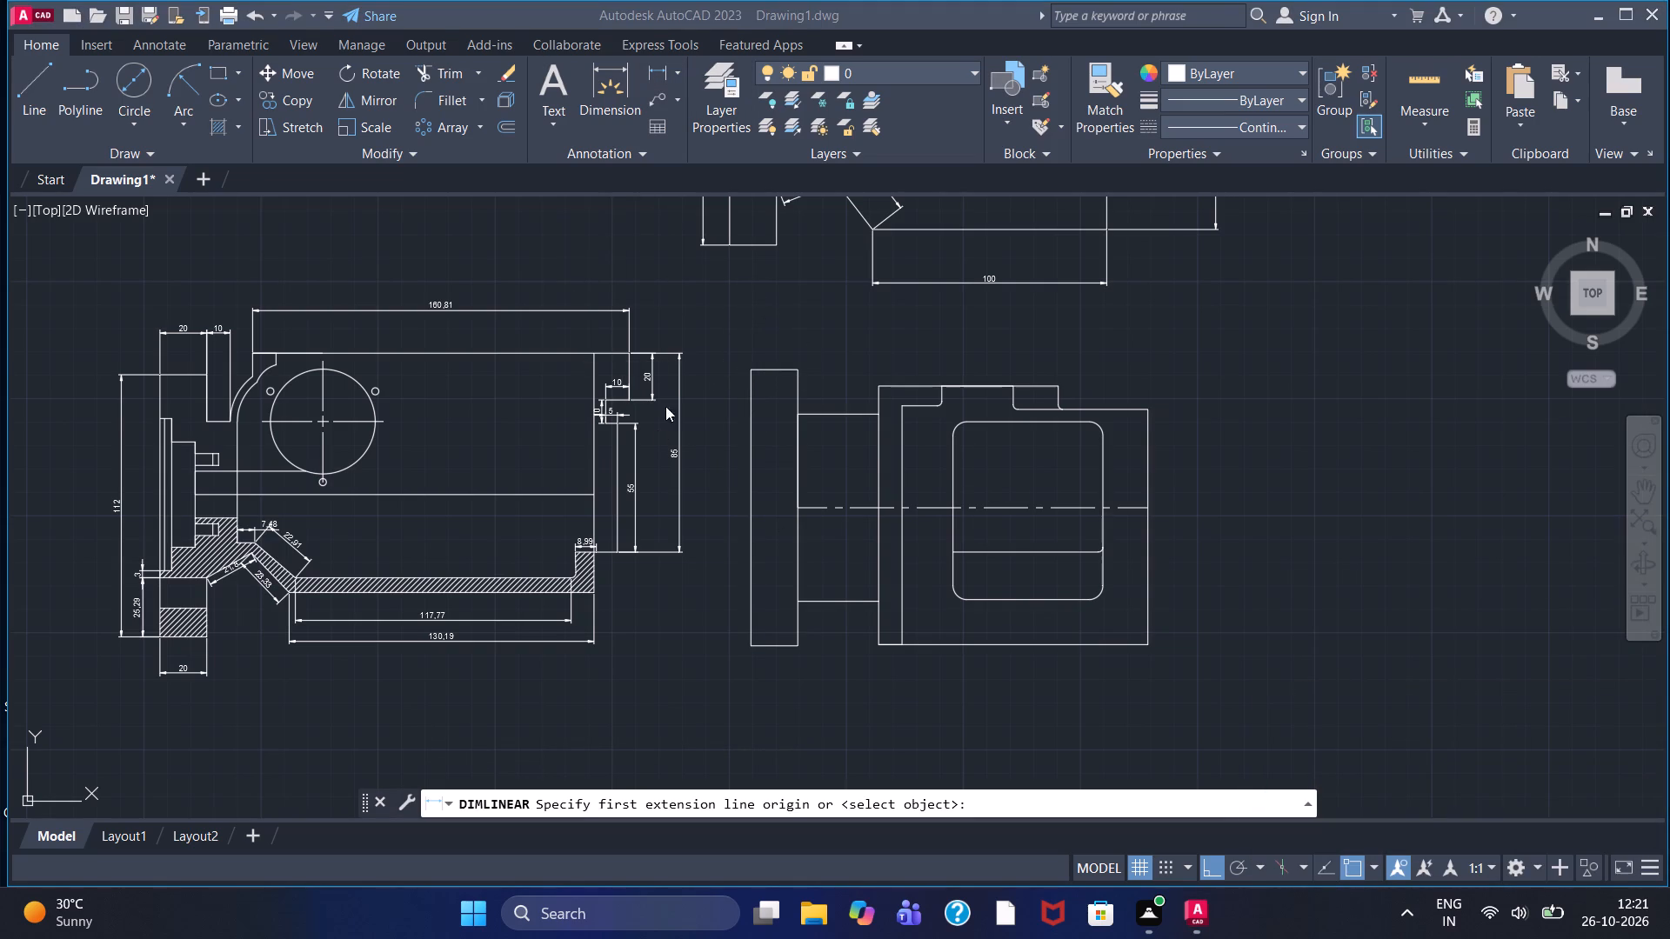
left_click(752, 372)
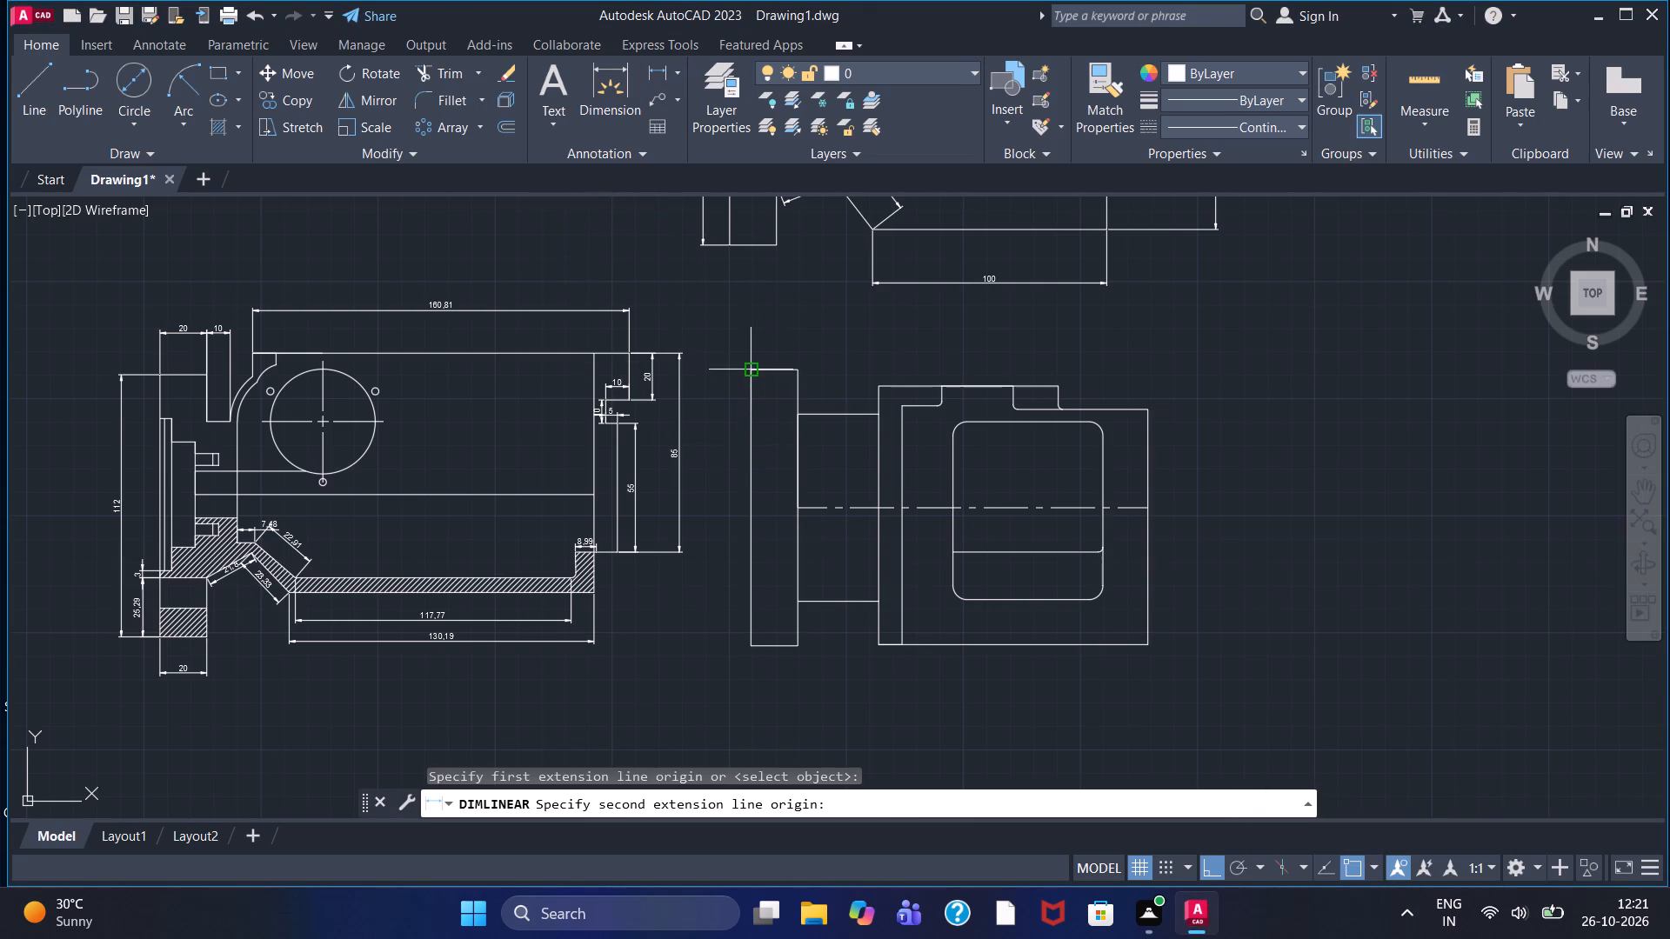
left_click(752, 655)
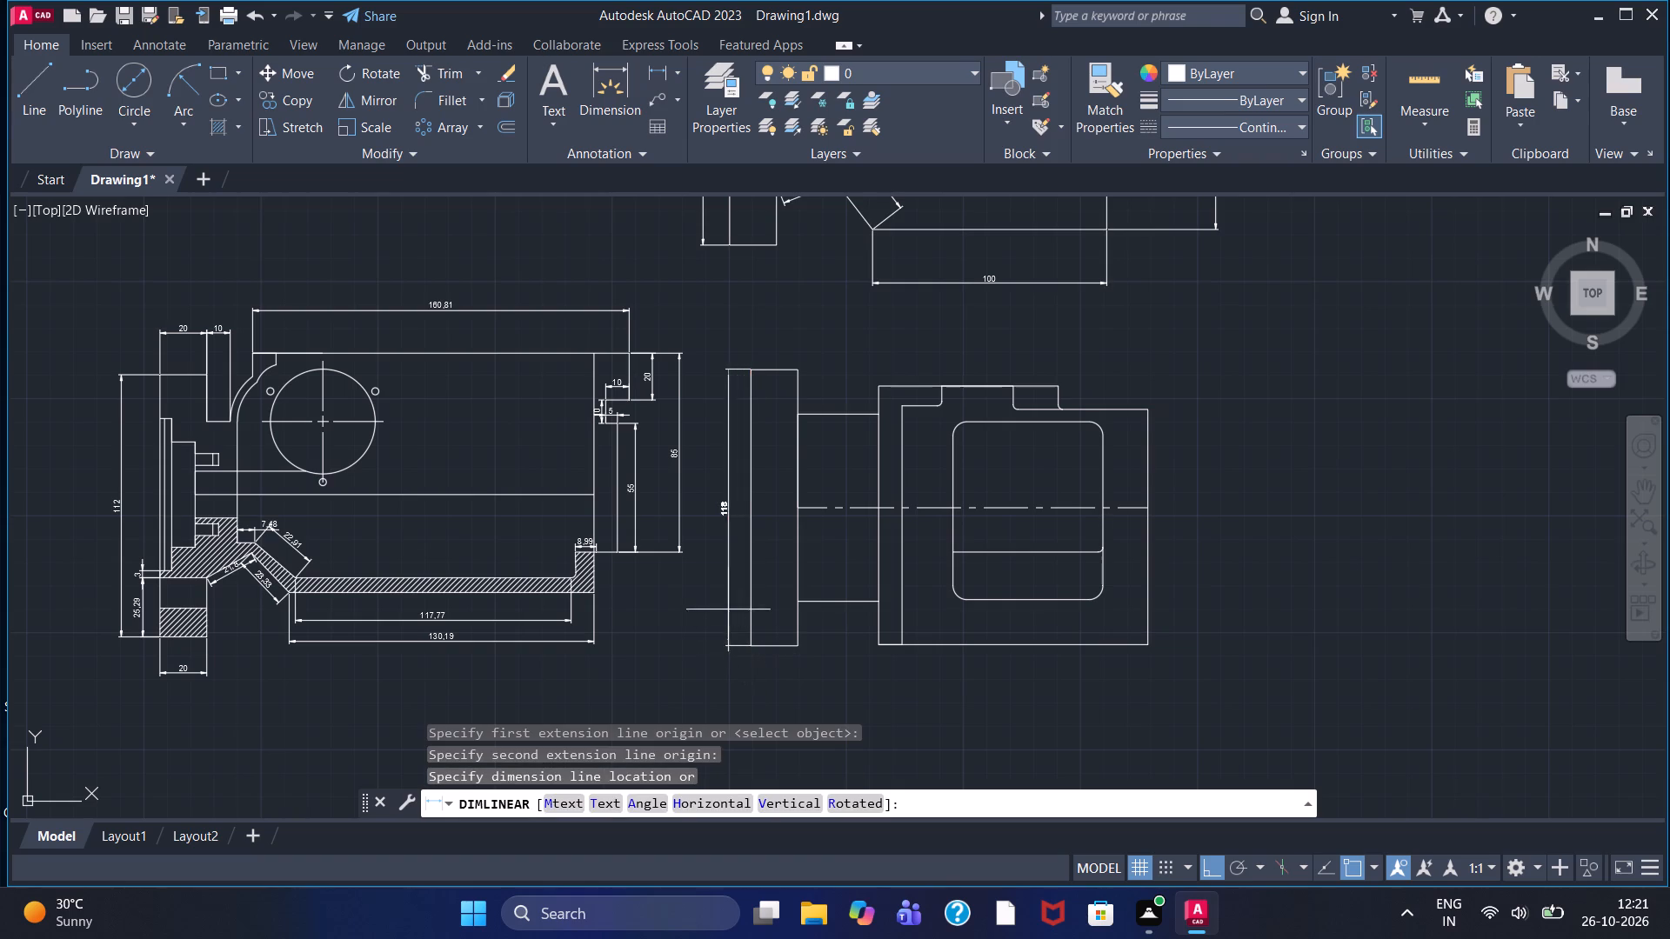
left_click(724, 547)
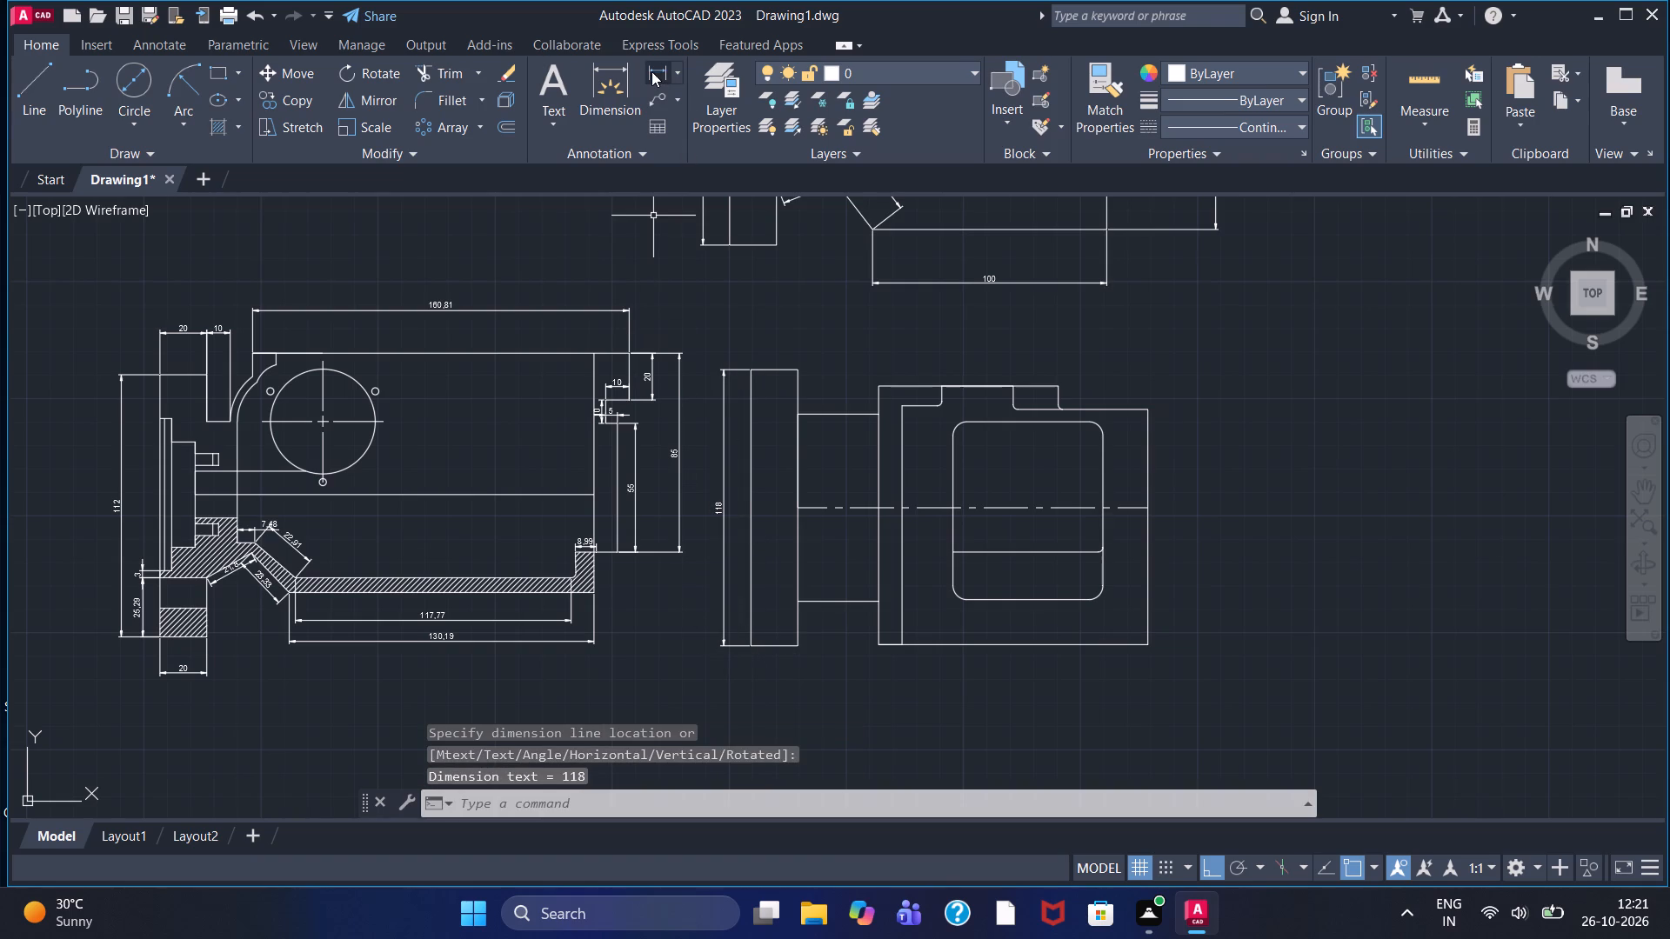
Add a horizontal linear dimension to the end flange's thickness in the outside view, placed just below its lower edge.
left_click_drag(651, 71, 651, 79)
left_click_drag(748, 650, 756, 650)
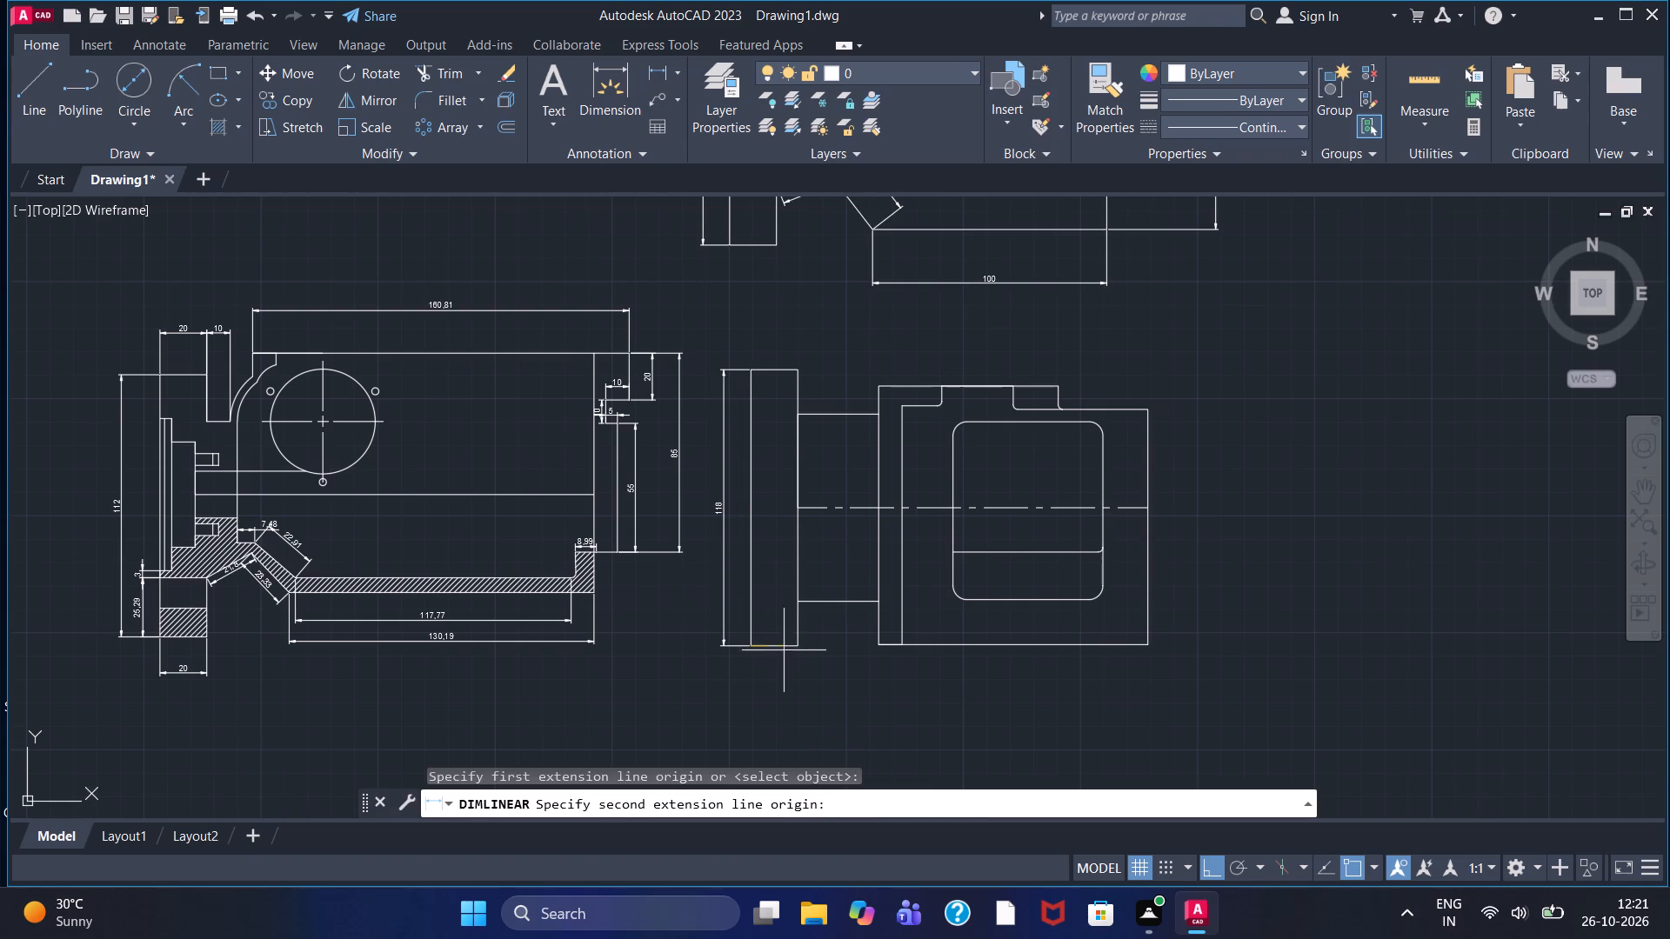
left_click(794, 648)
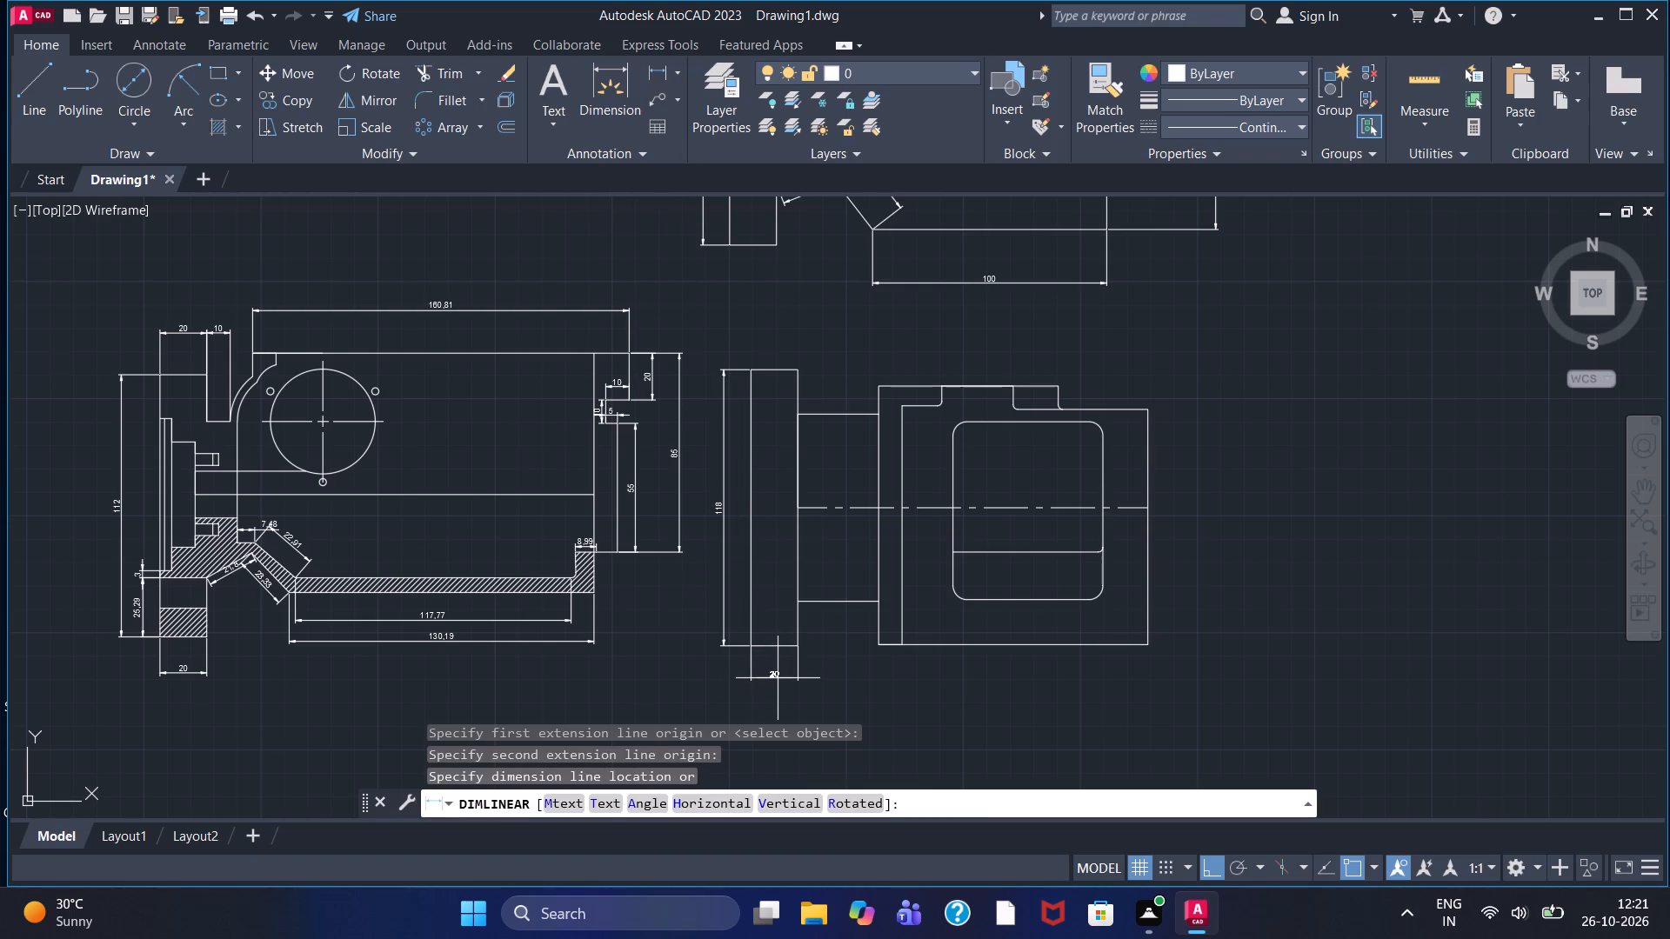
left_click(778, 678)
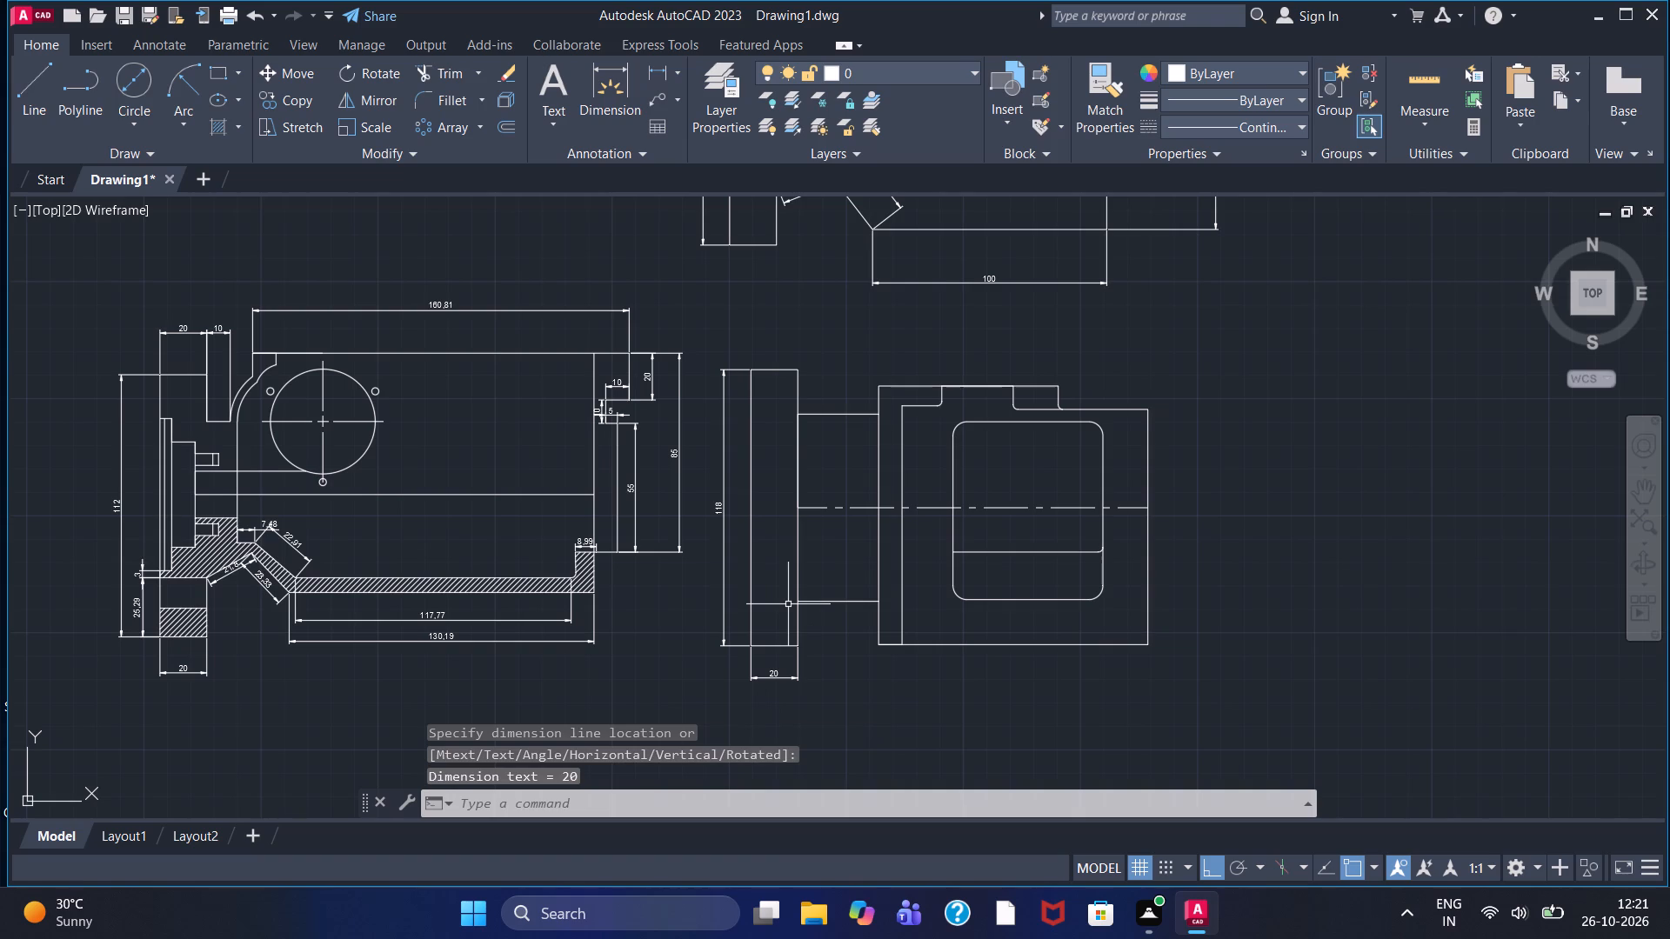
Add a horizontal linear dimension to the neck between the flange and the housing body, placed above the flange's upper edge.
left_click(651, 72)
left_click(797, 416)
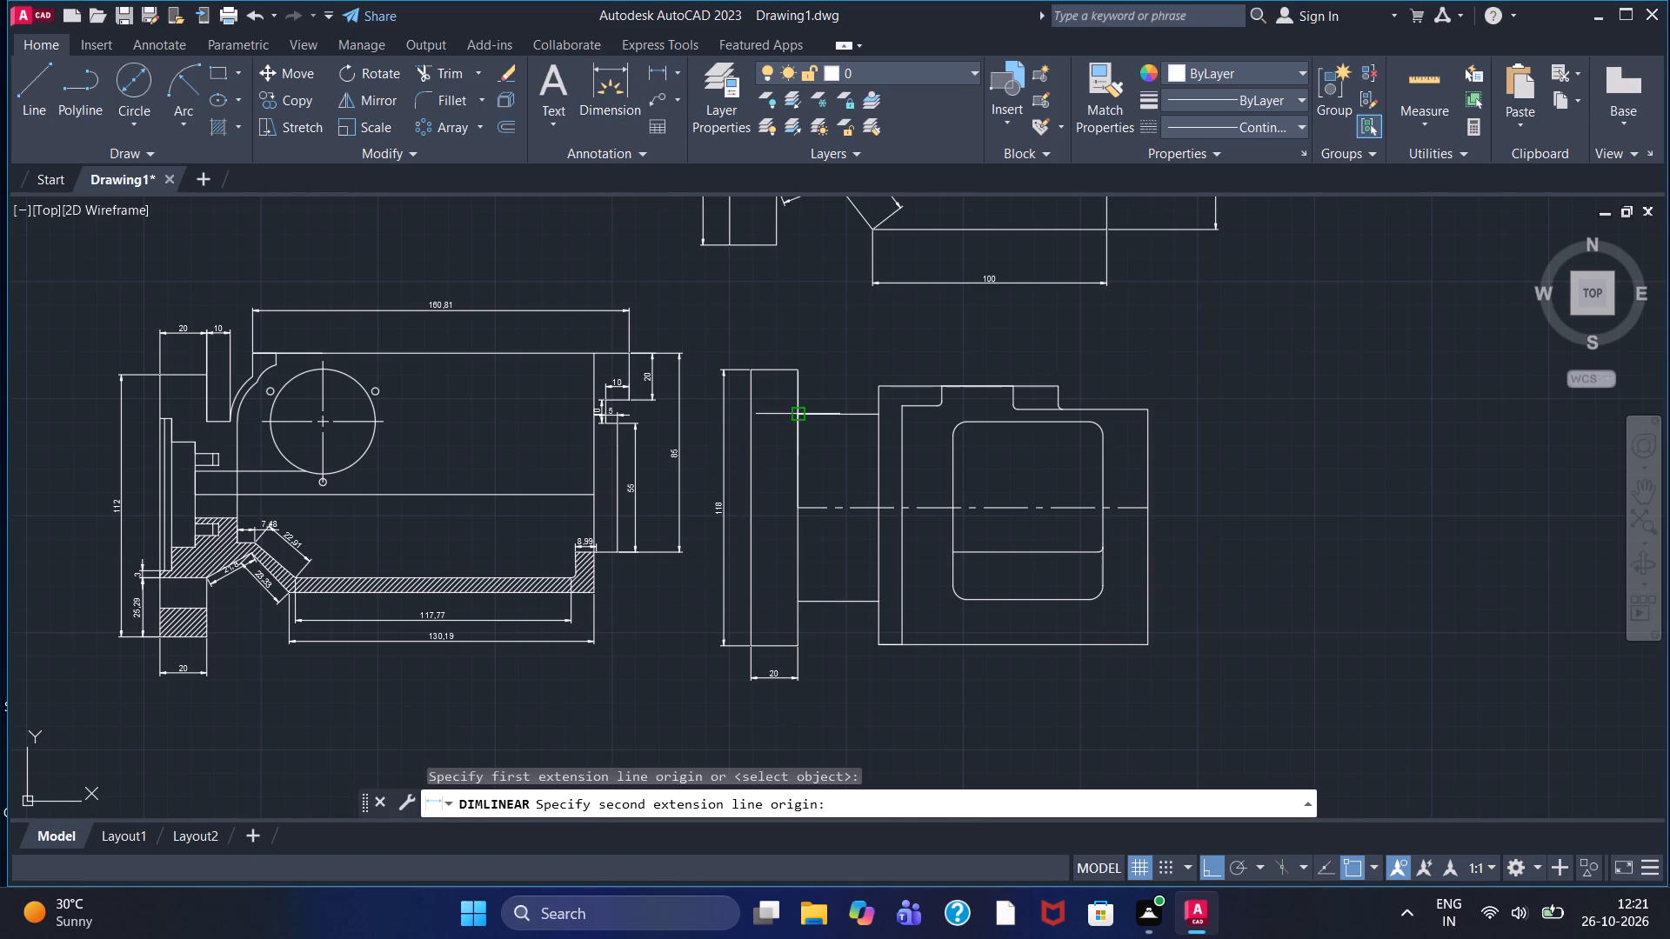
left_click(878, 416)
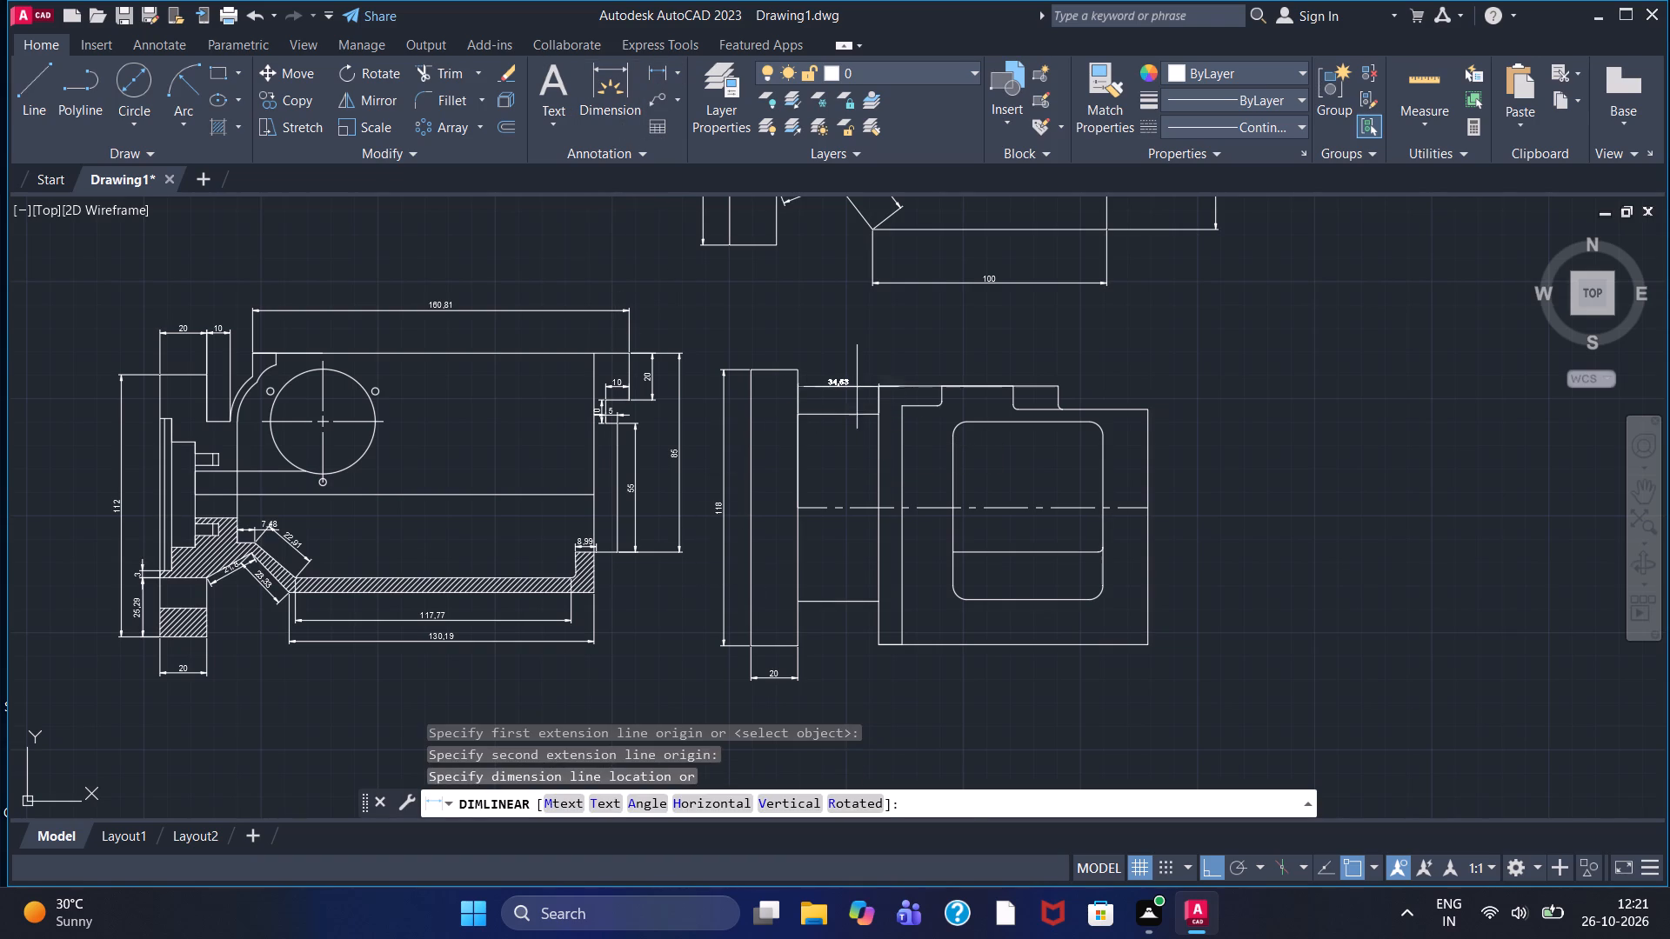
left_click(852, 351)
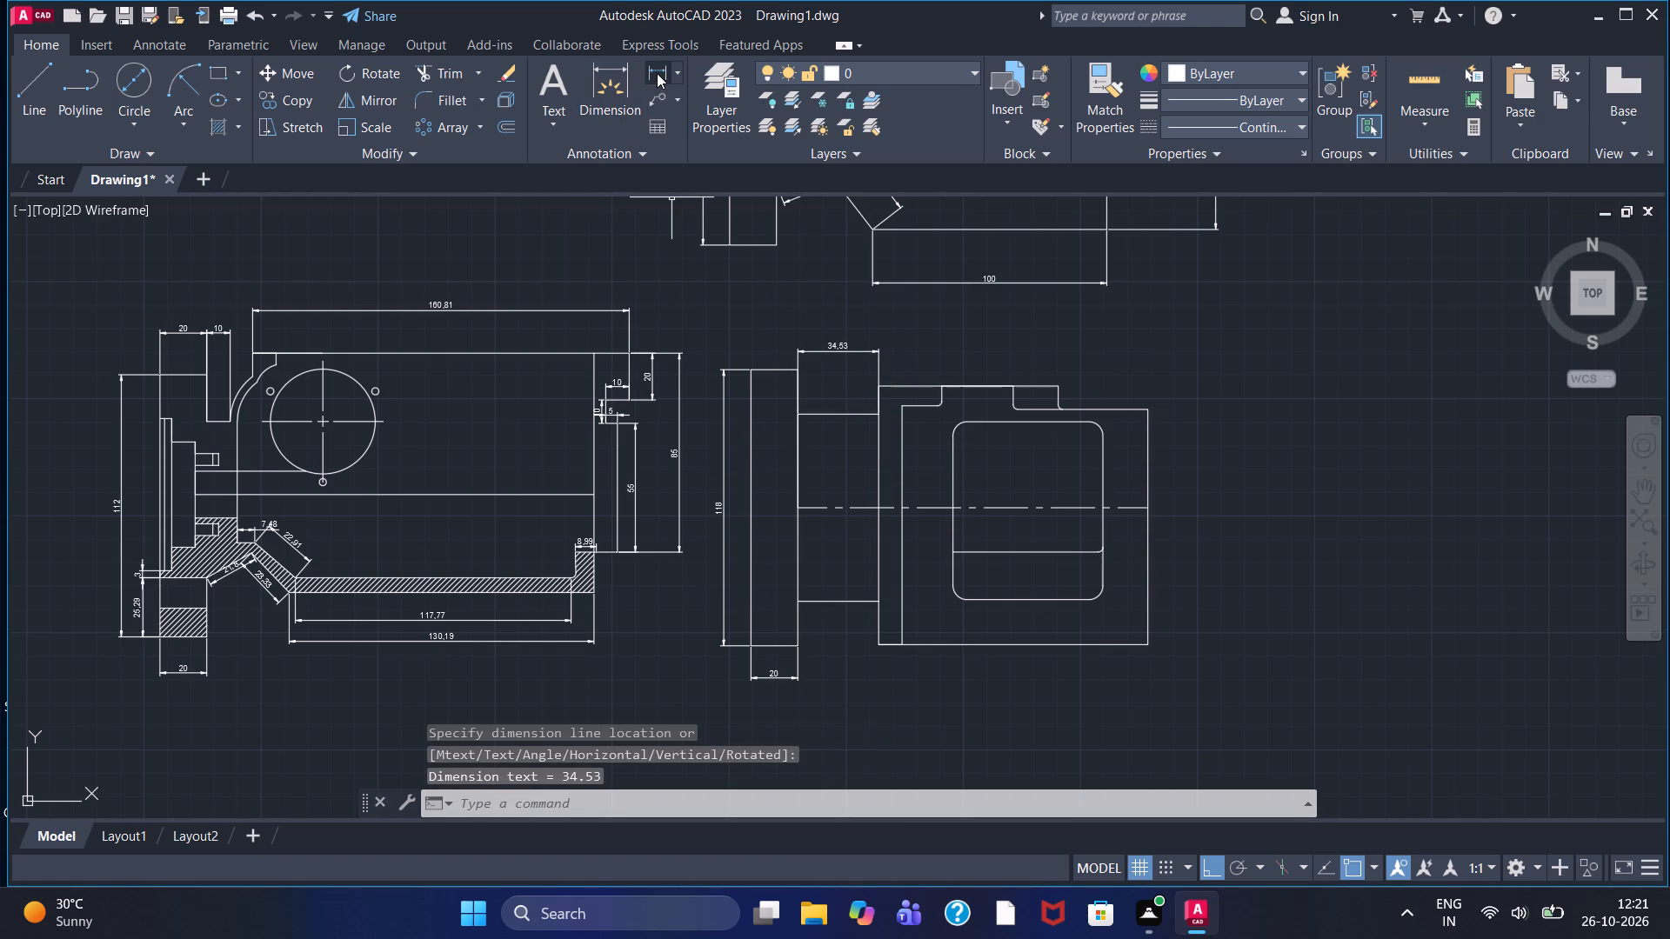
Add a vertical linear dimension between the neck's upper and lower edges, with the dimension line placed inside the flange outline.
left_click(657, 73)
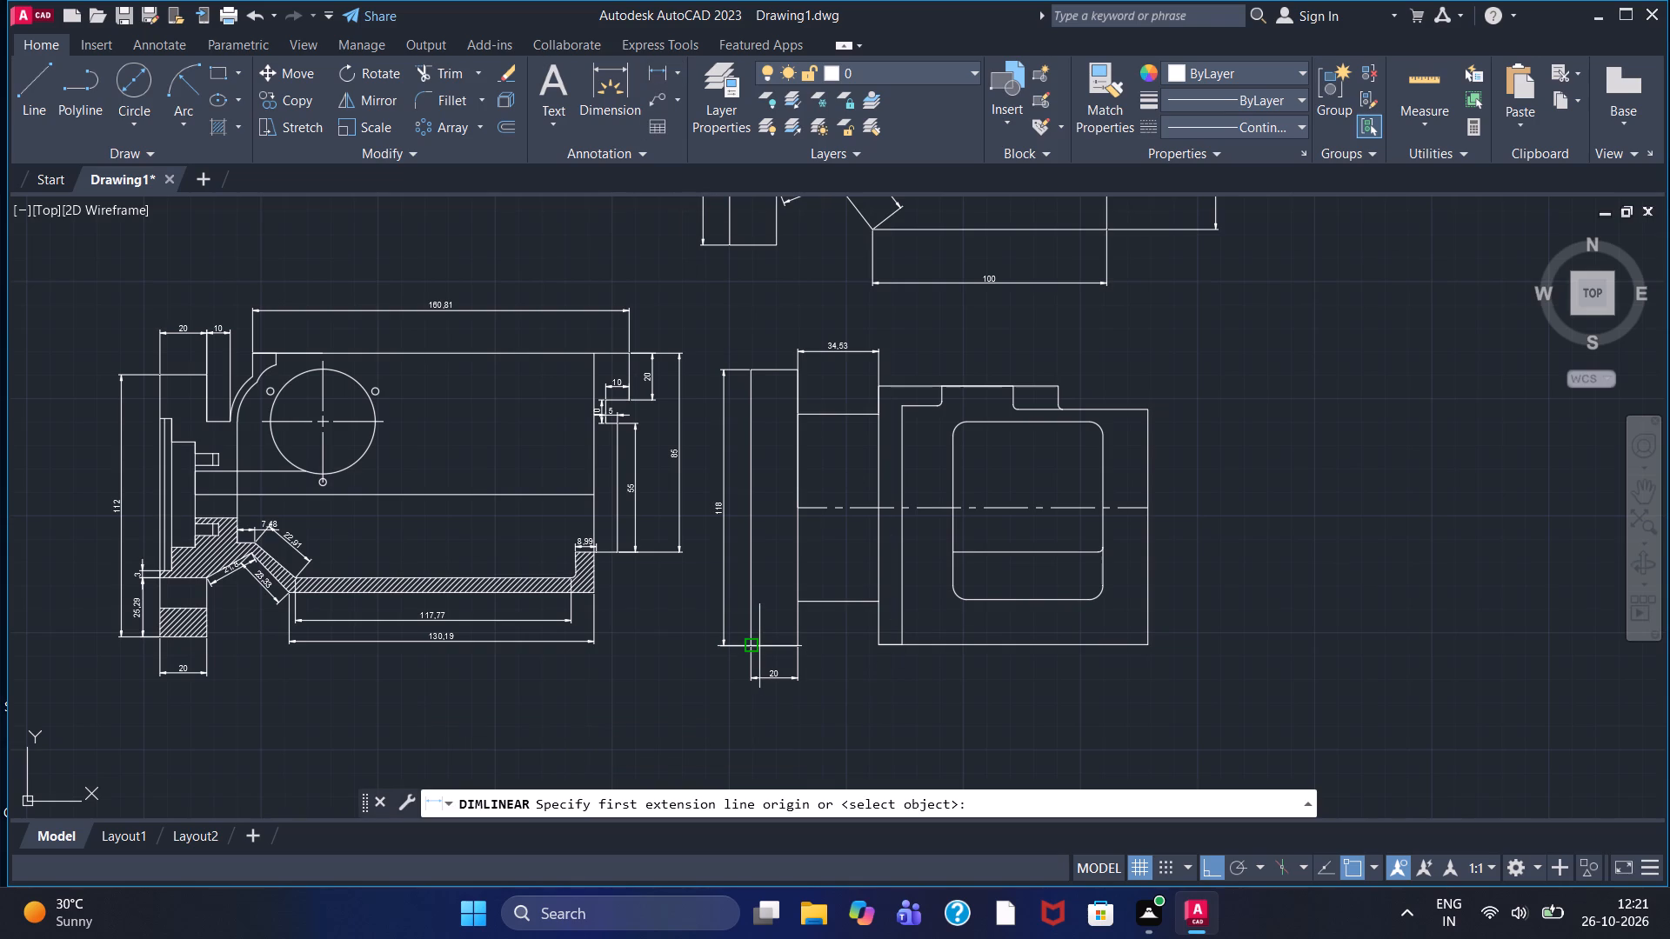
left_click(800, 411)
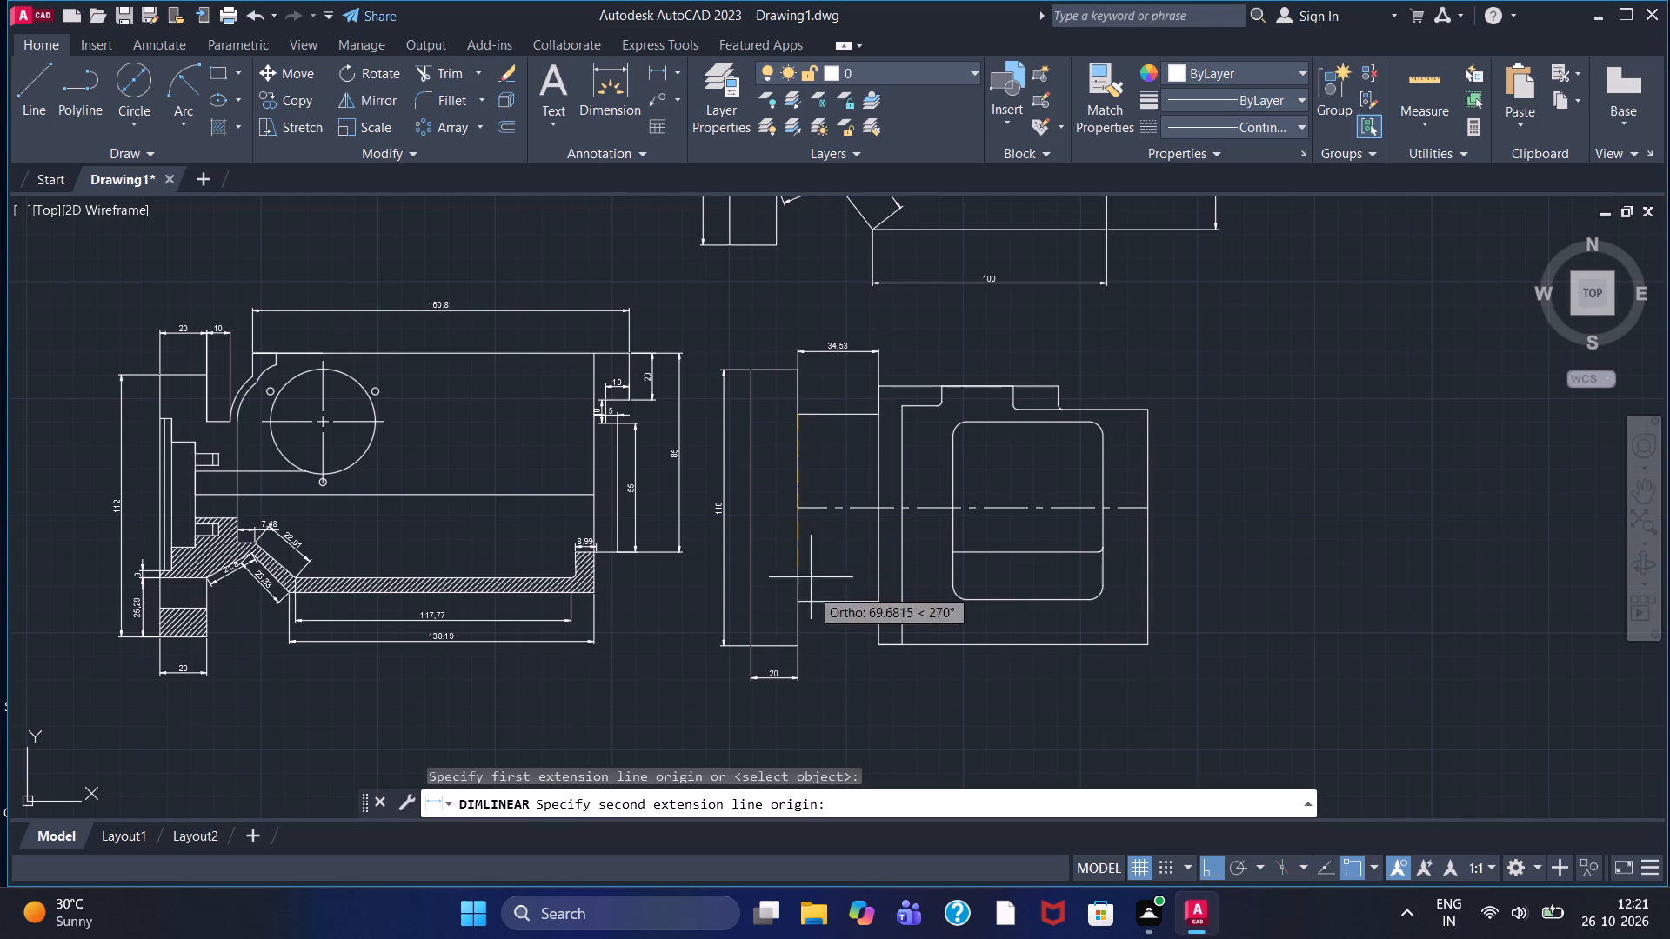
left_click(796, 608)
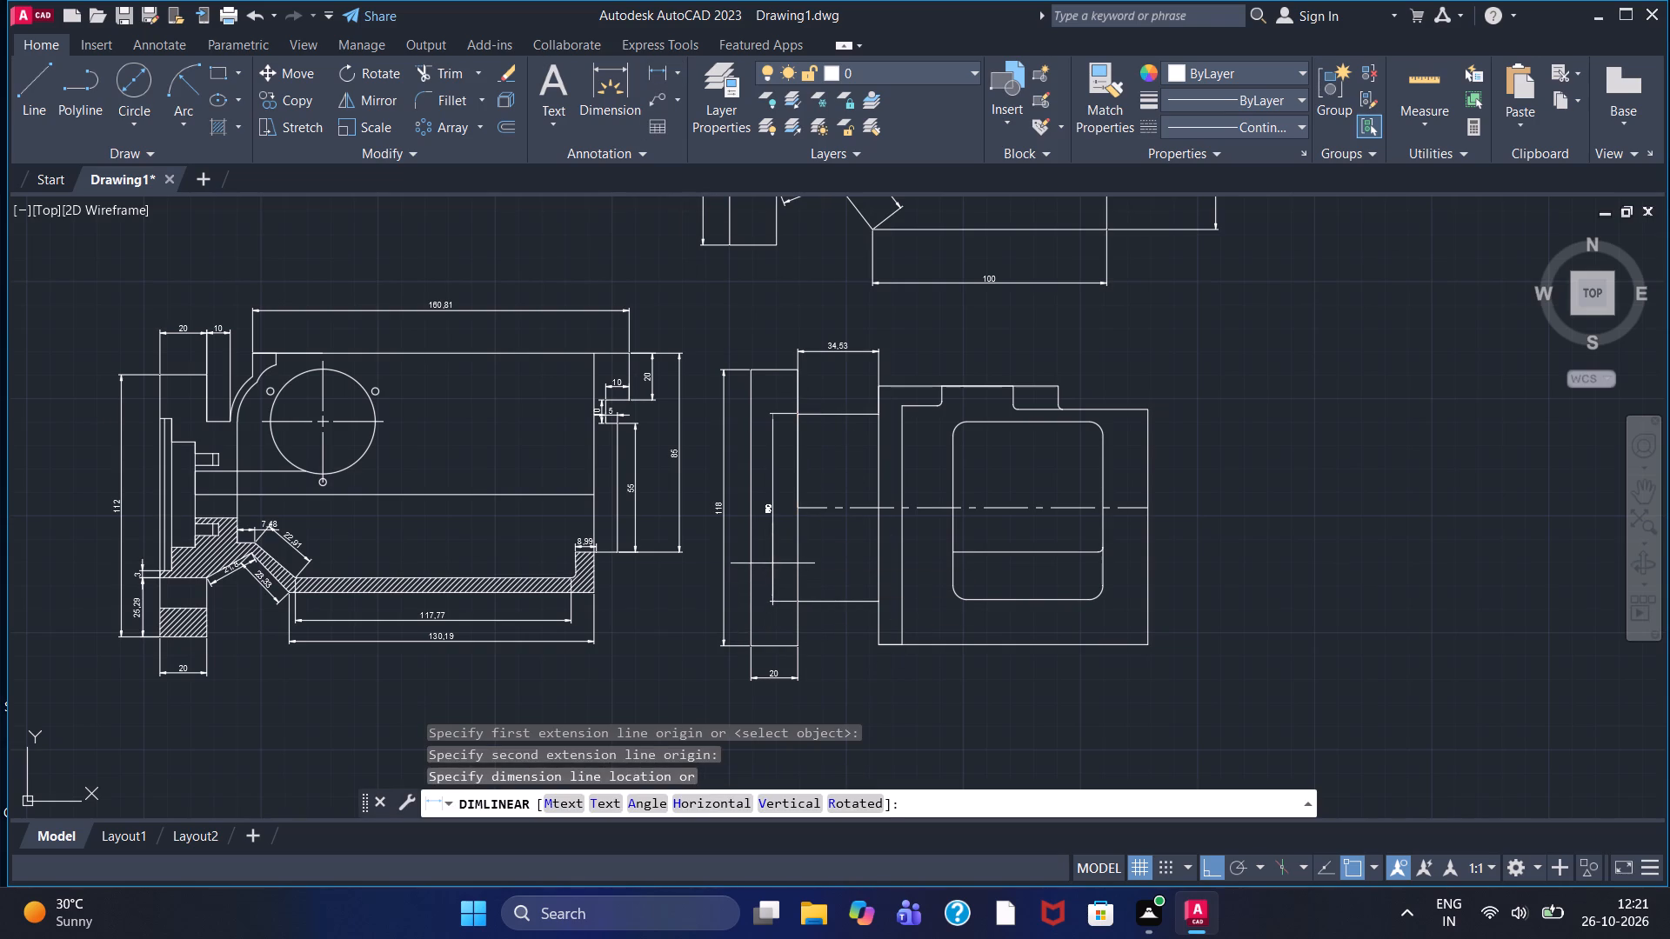
left_click(772, 563)
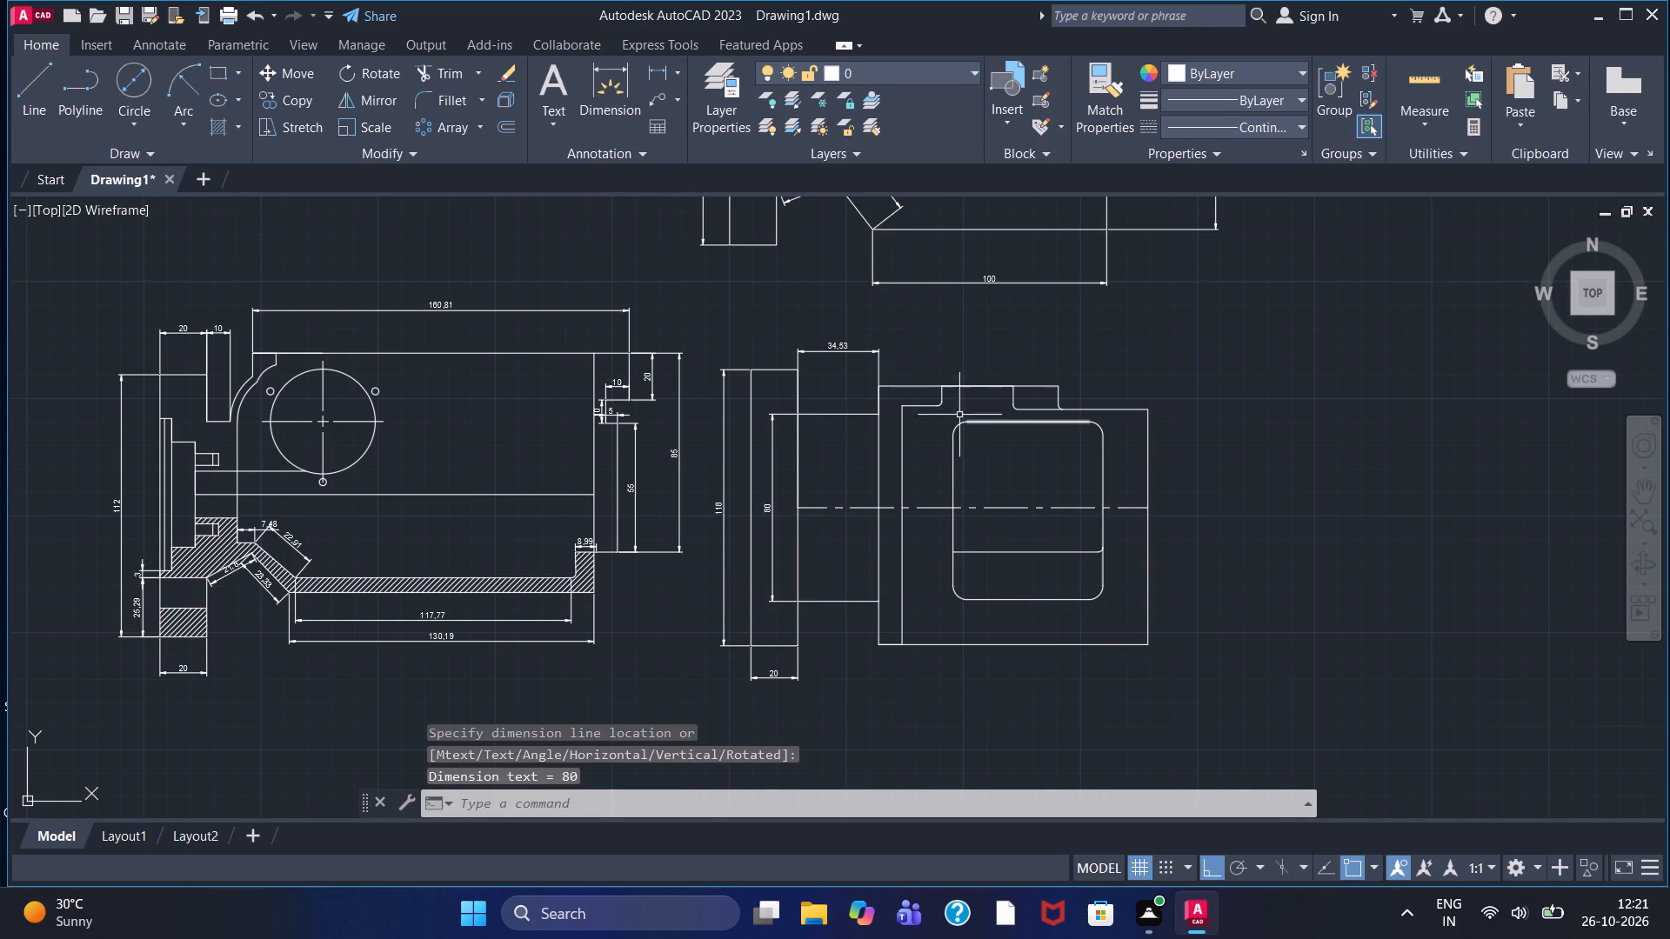
Add a horizontal linear dimension from the body's inner vertical line to the near side of the rounded window, placed above the centreline.
scroll(948, 411, "up", 2)
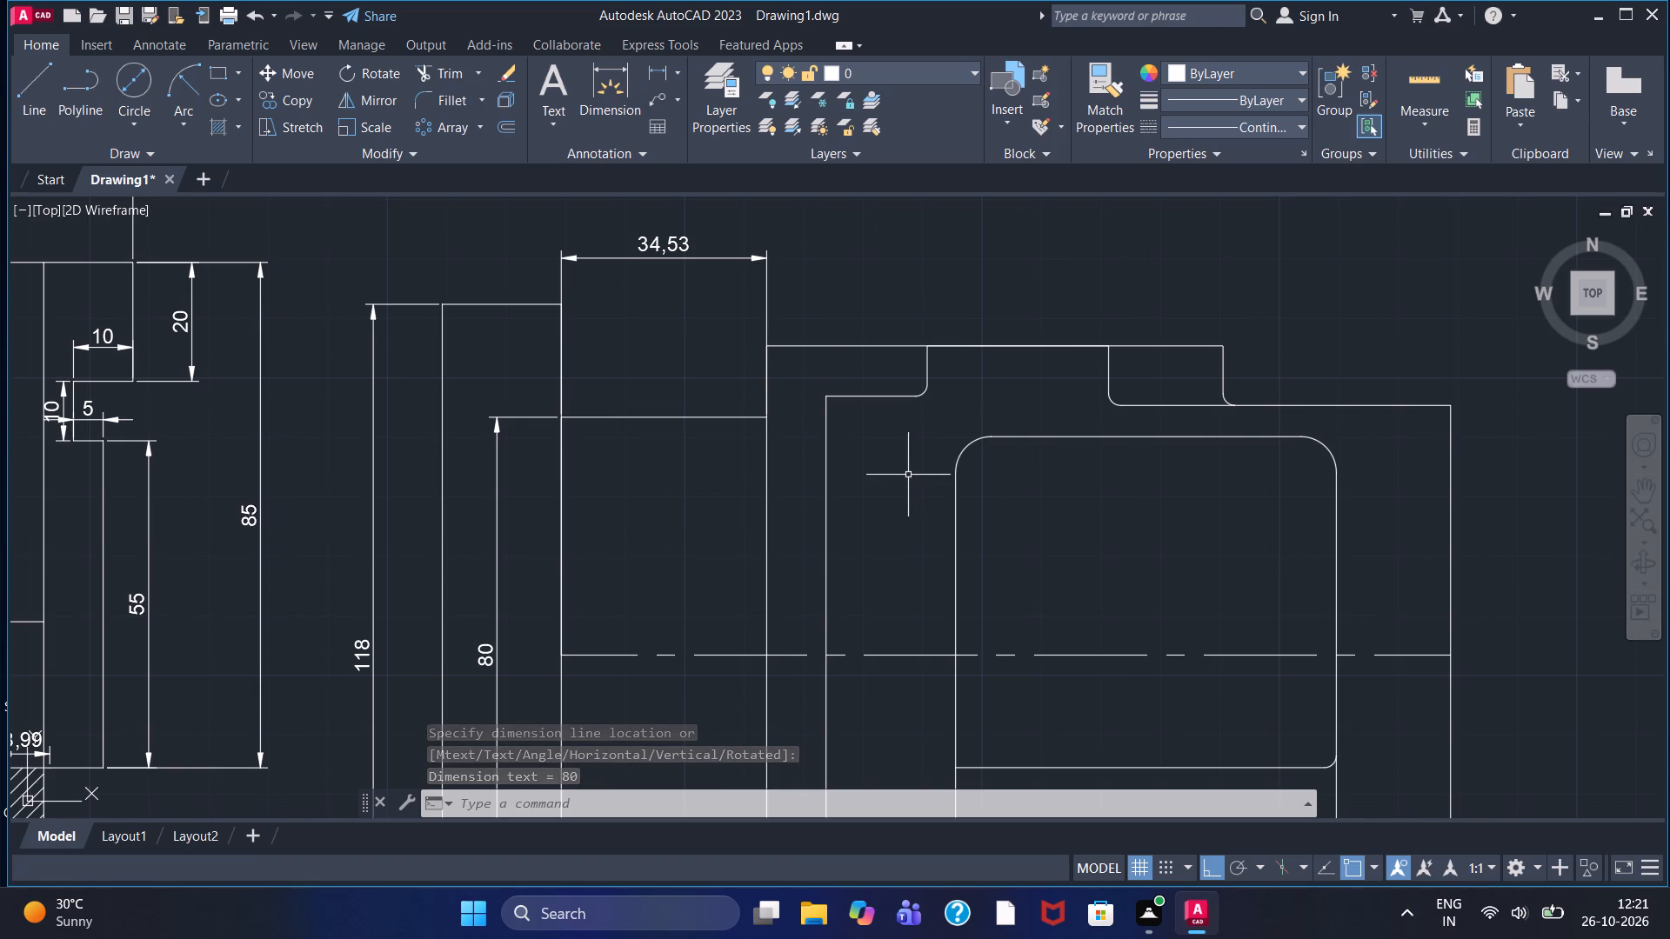
left_click(658, 73)
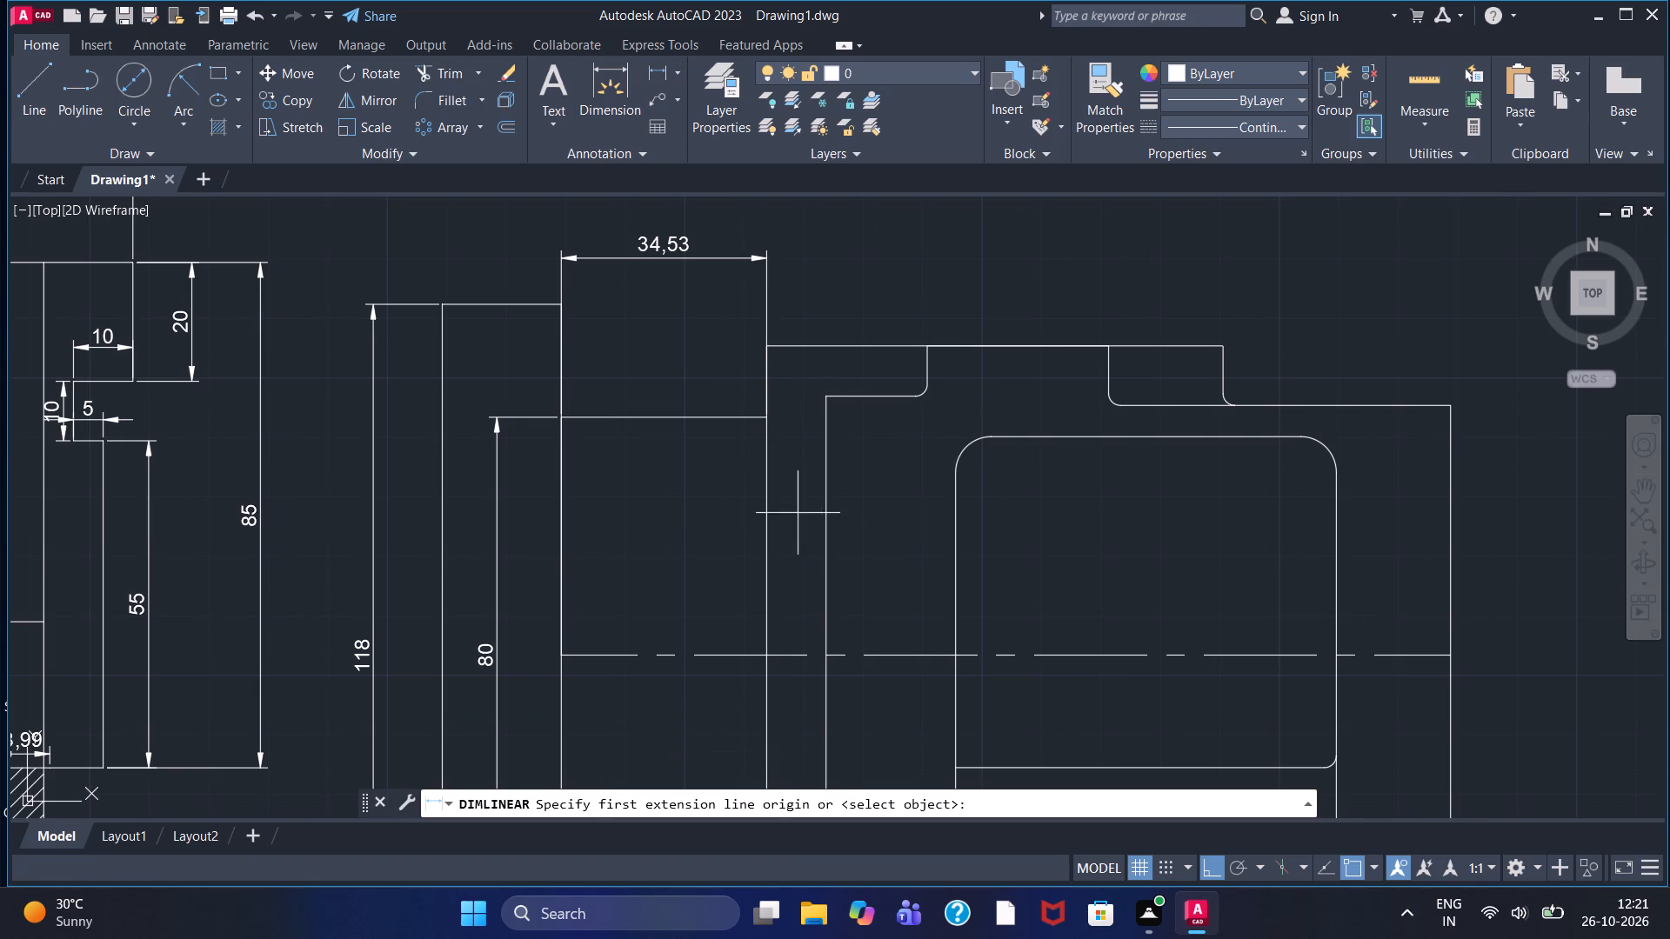
left_click(831, 699)
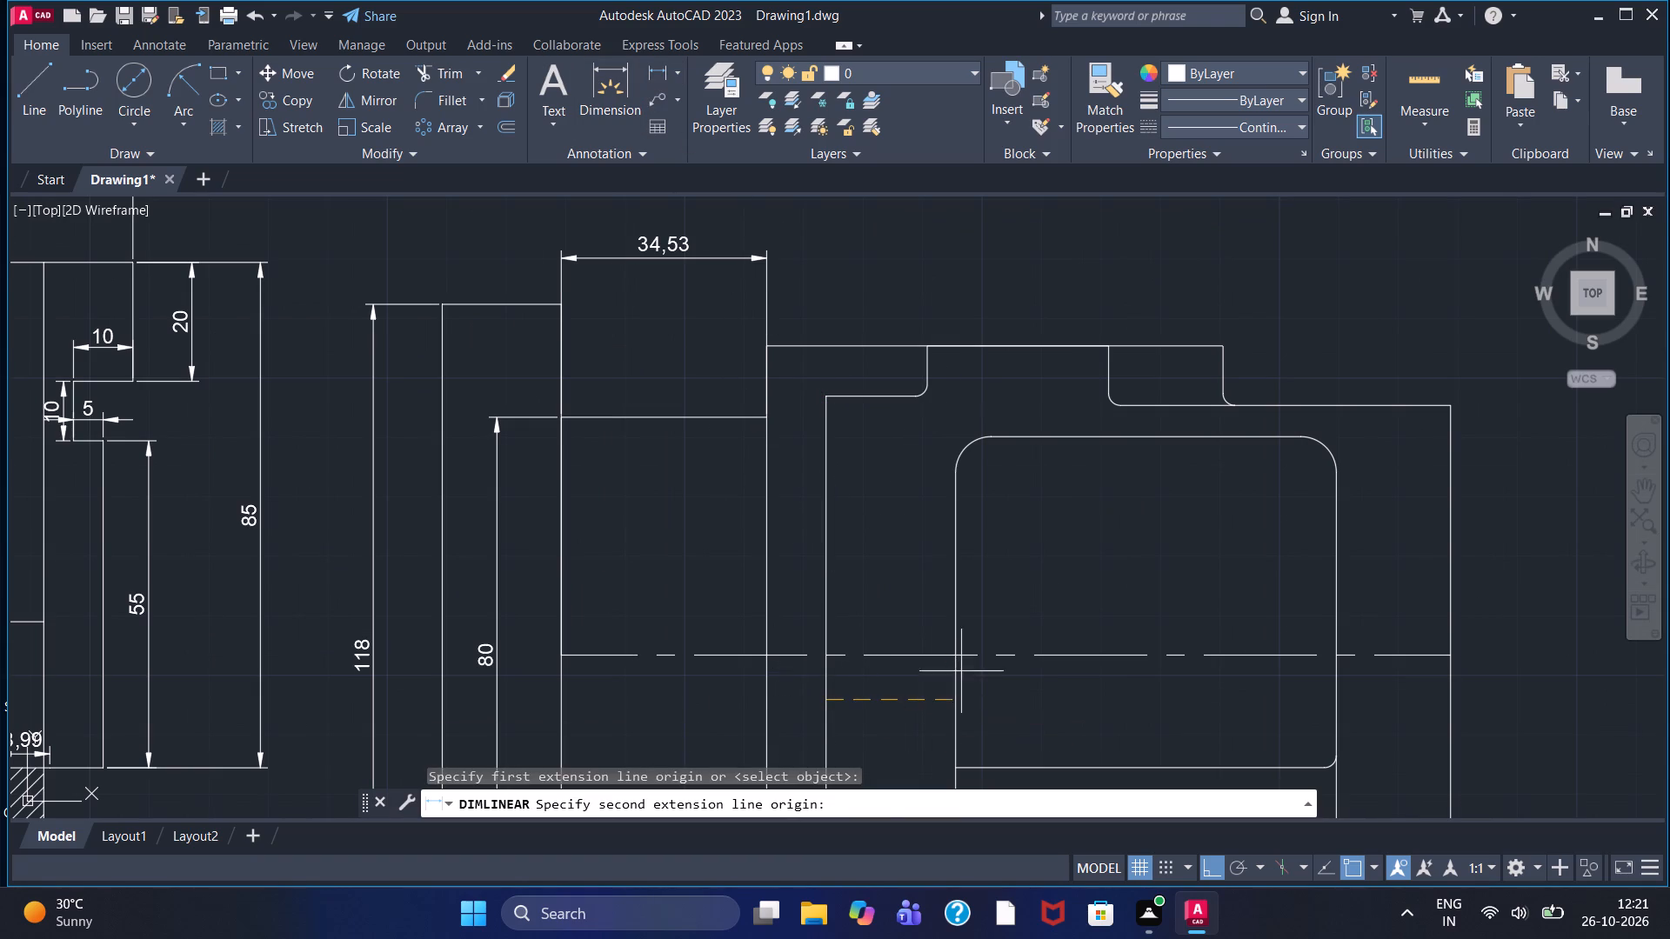
left_click(961, 665)
left_click(885, 595)
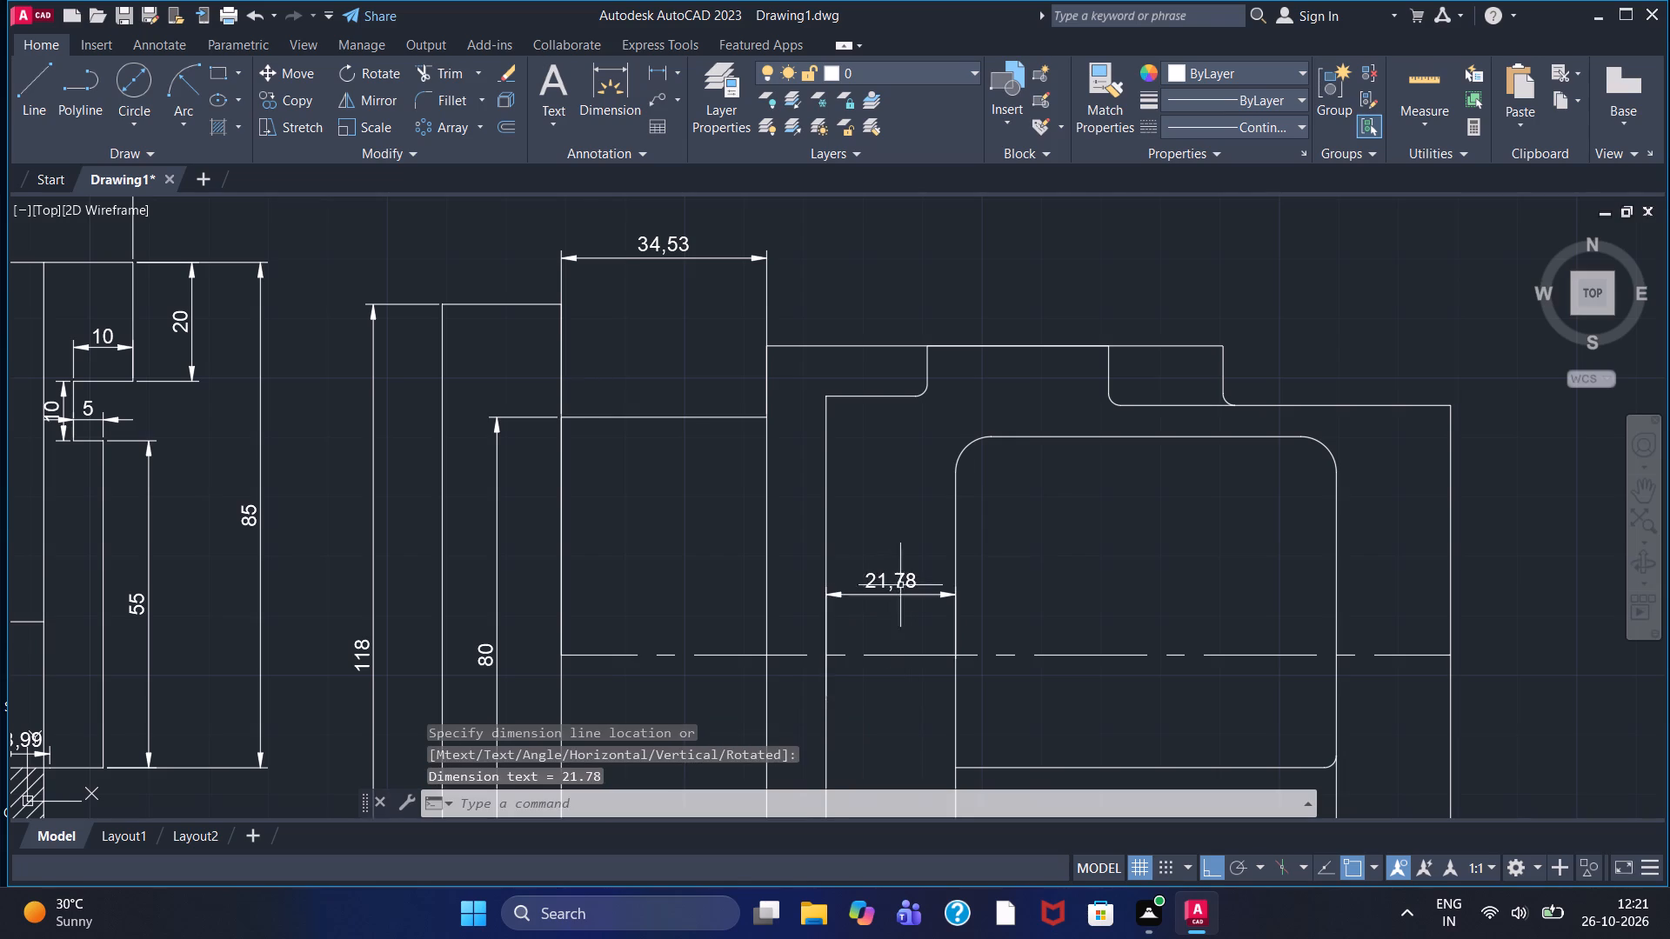
Add a horizontal linear dimension to the narrow strip at the body's flange-side end, placed just below its lower edge.
scroll(911, 578, "down", 1)
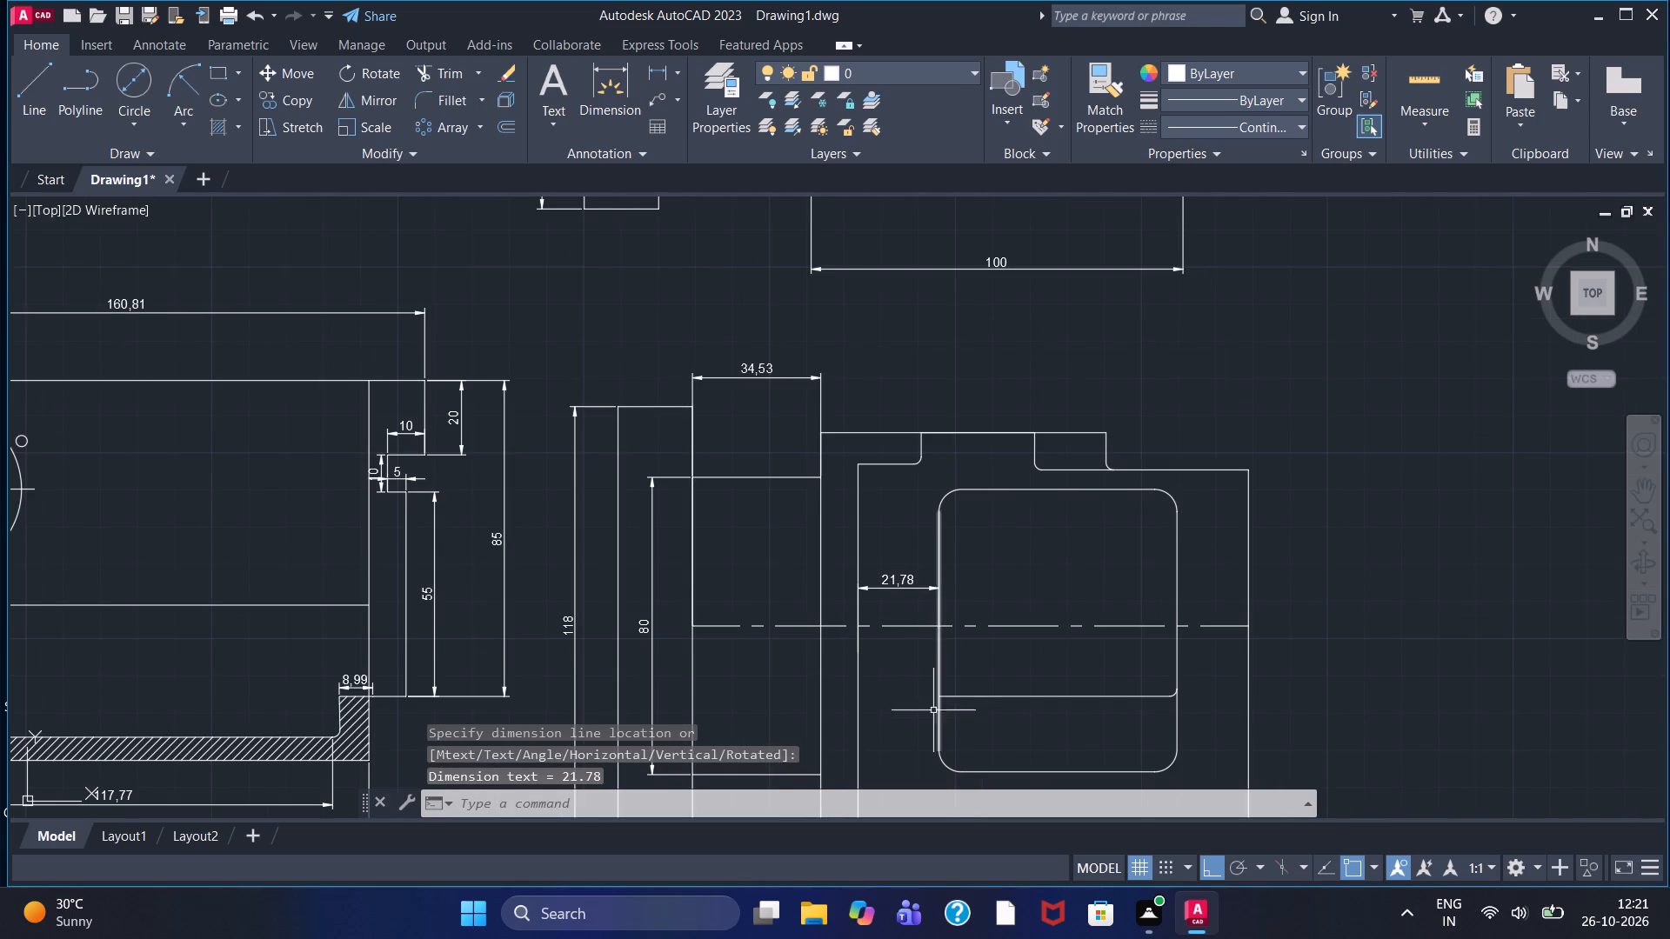
middle_click_drag(888, 728, 883, 543)
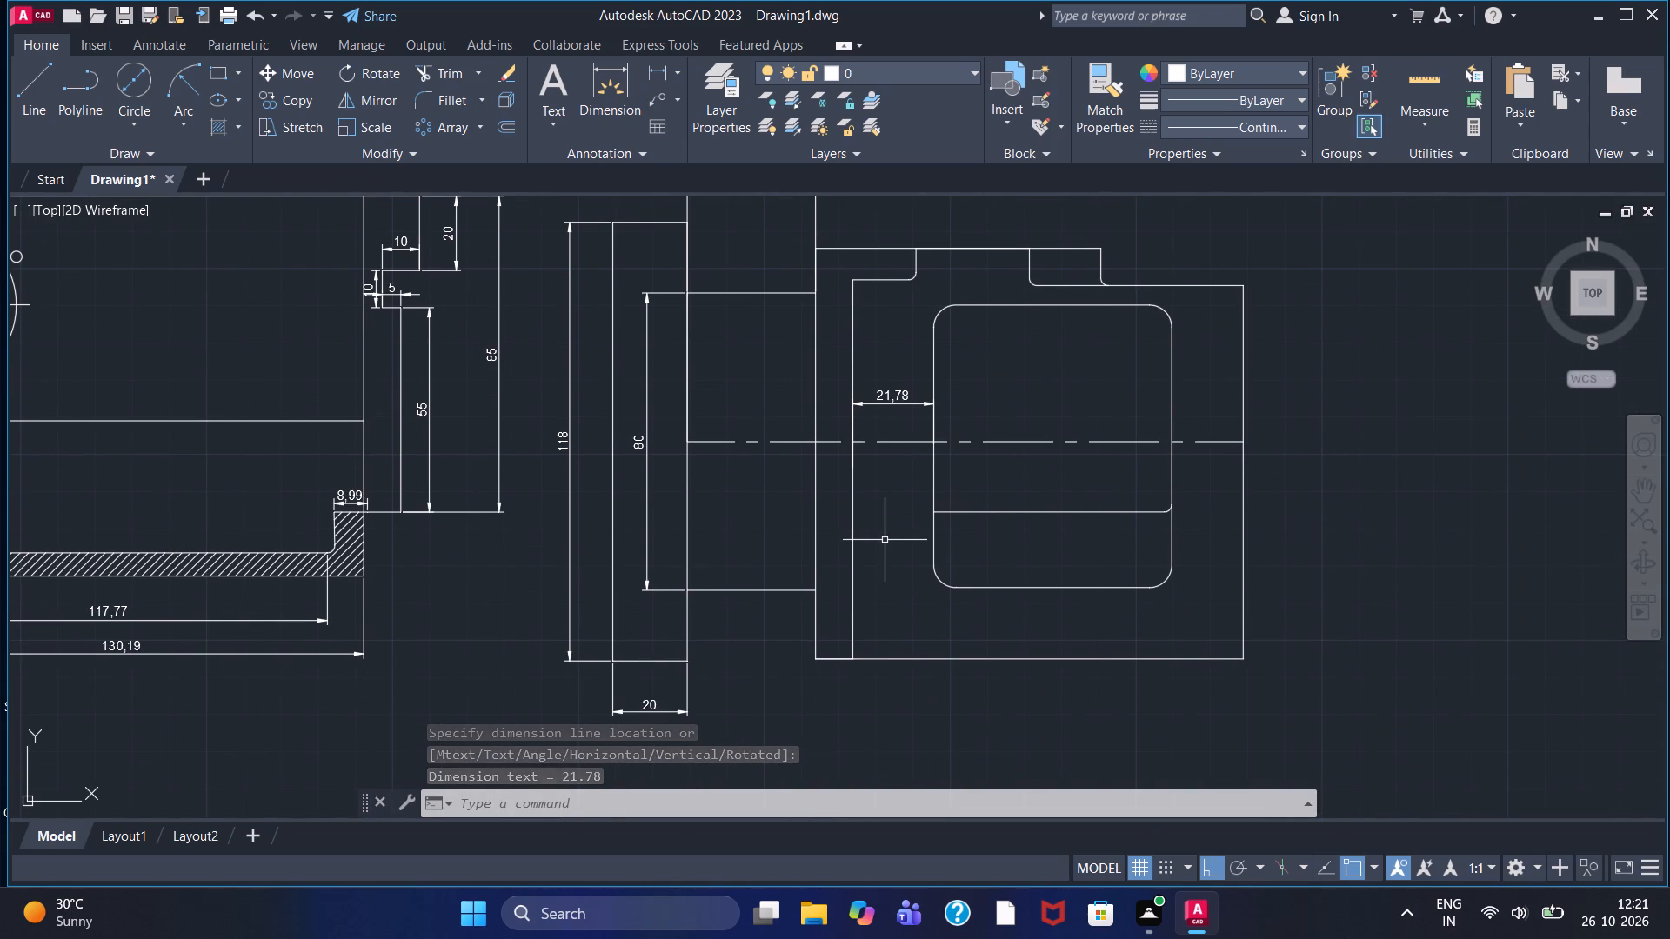
left_click(651, 73)
left_click(821, 656)
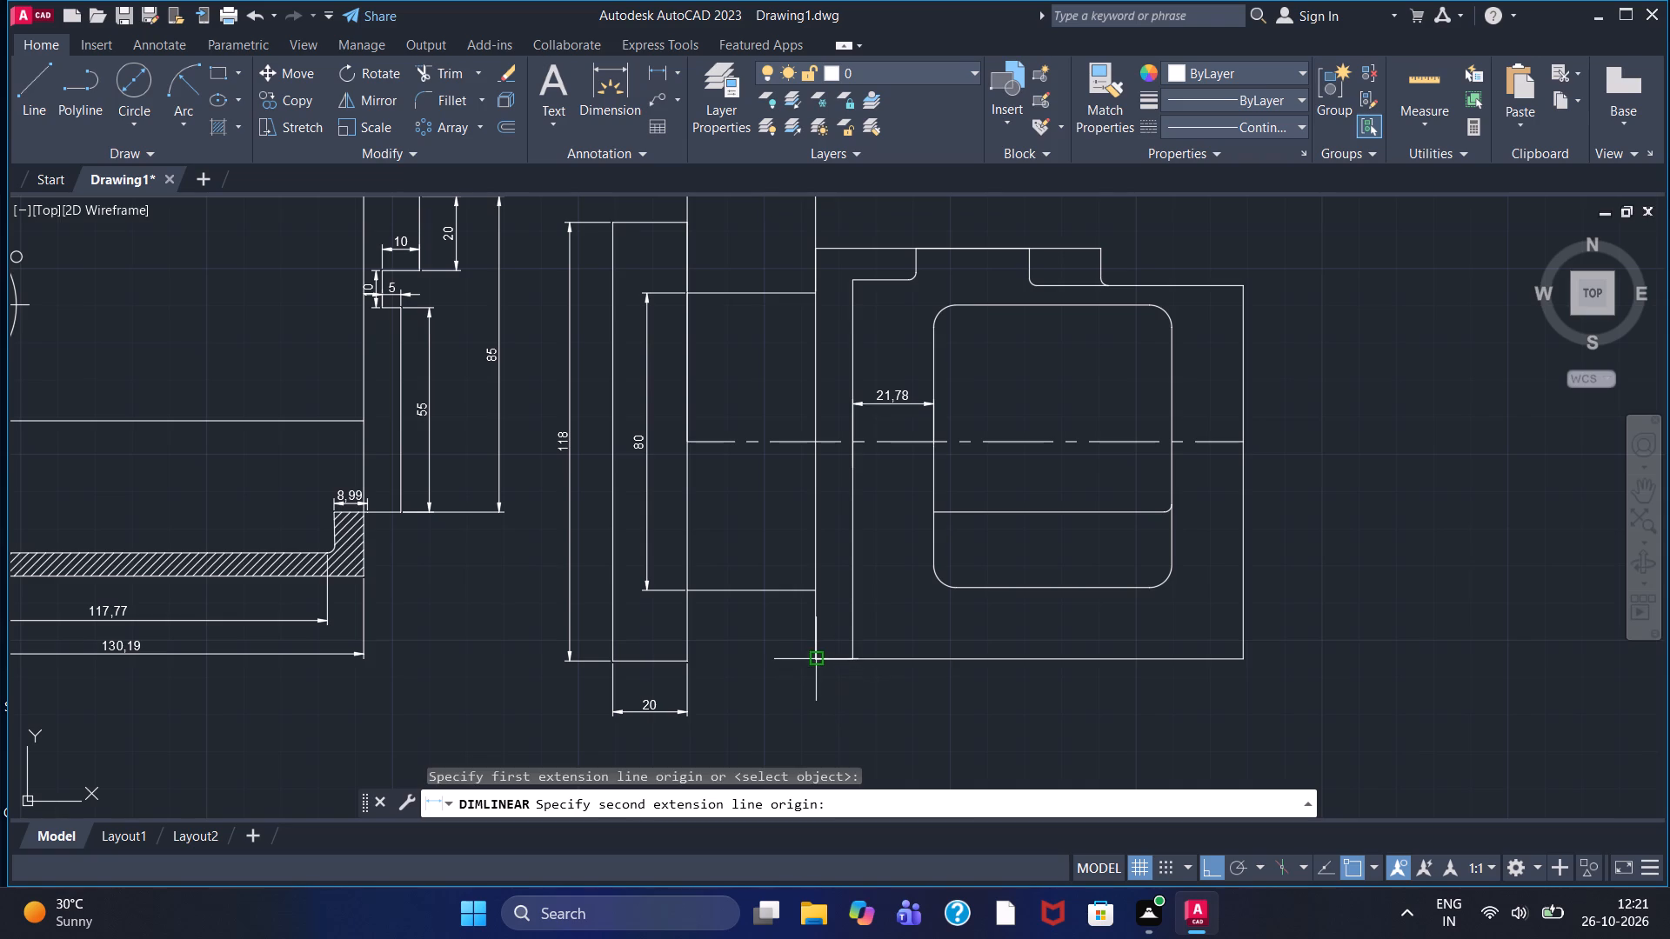
left_click_drag(851, 659, 847, 673)
left_click(832, 701)
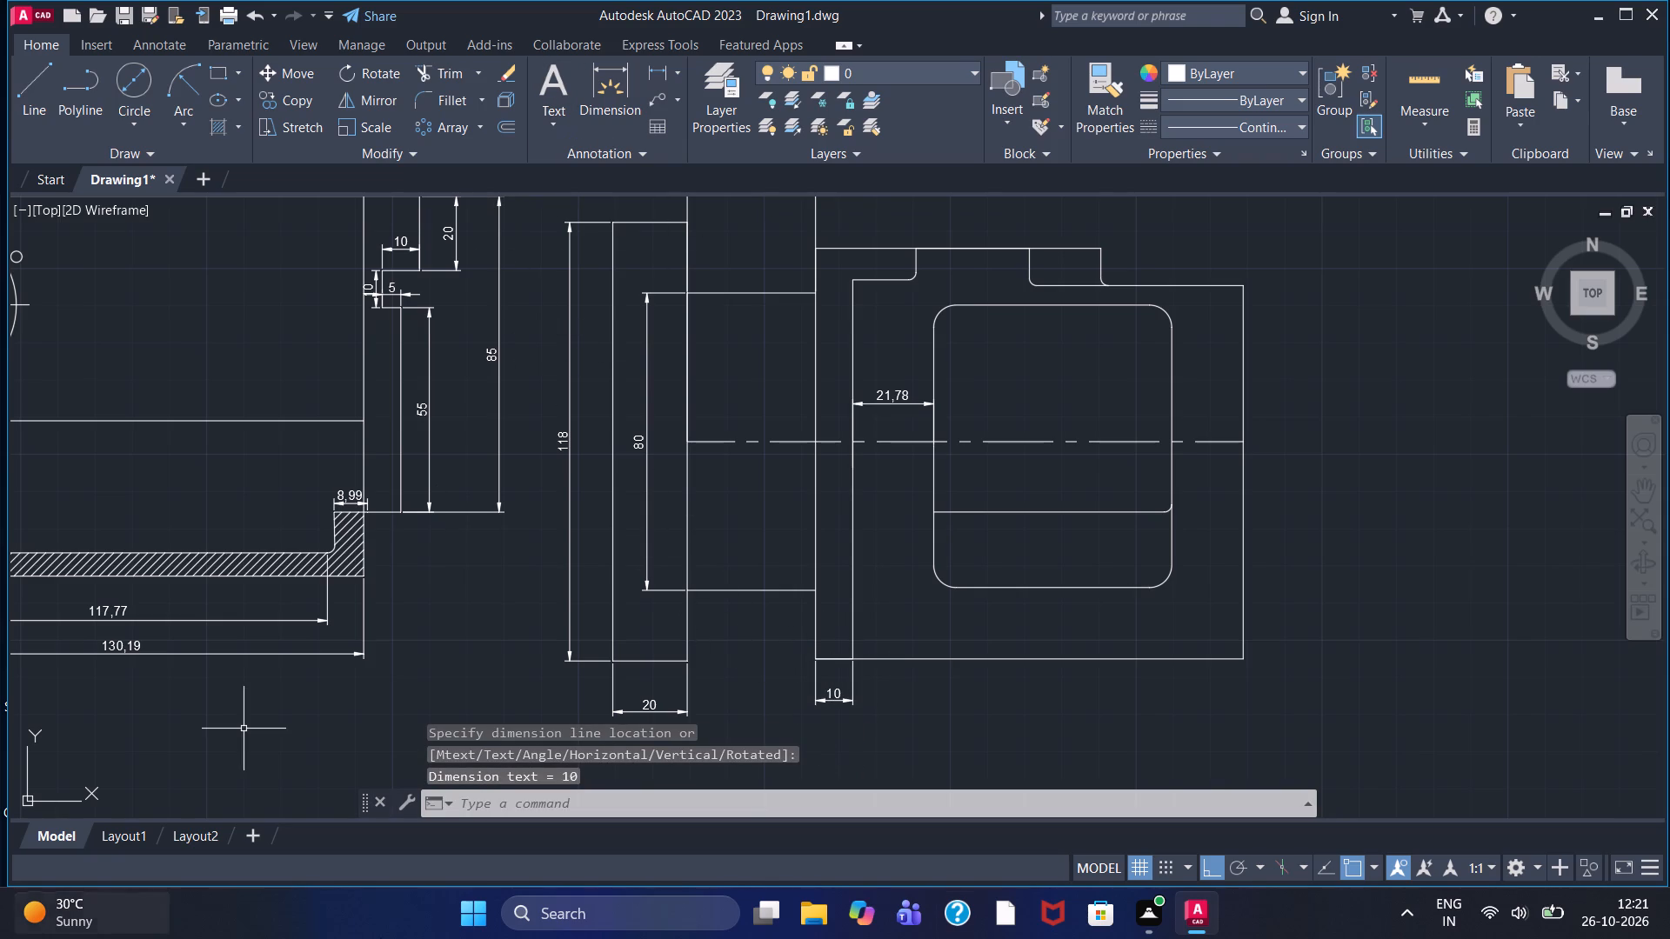
Add a horizontal linear dimension from the strip's inner line to the body's far lower corner, aligned with the strip's width dimension.
left_click(653, 70)
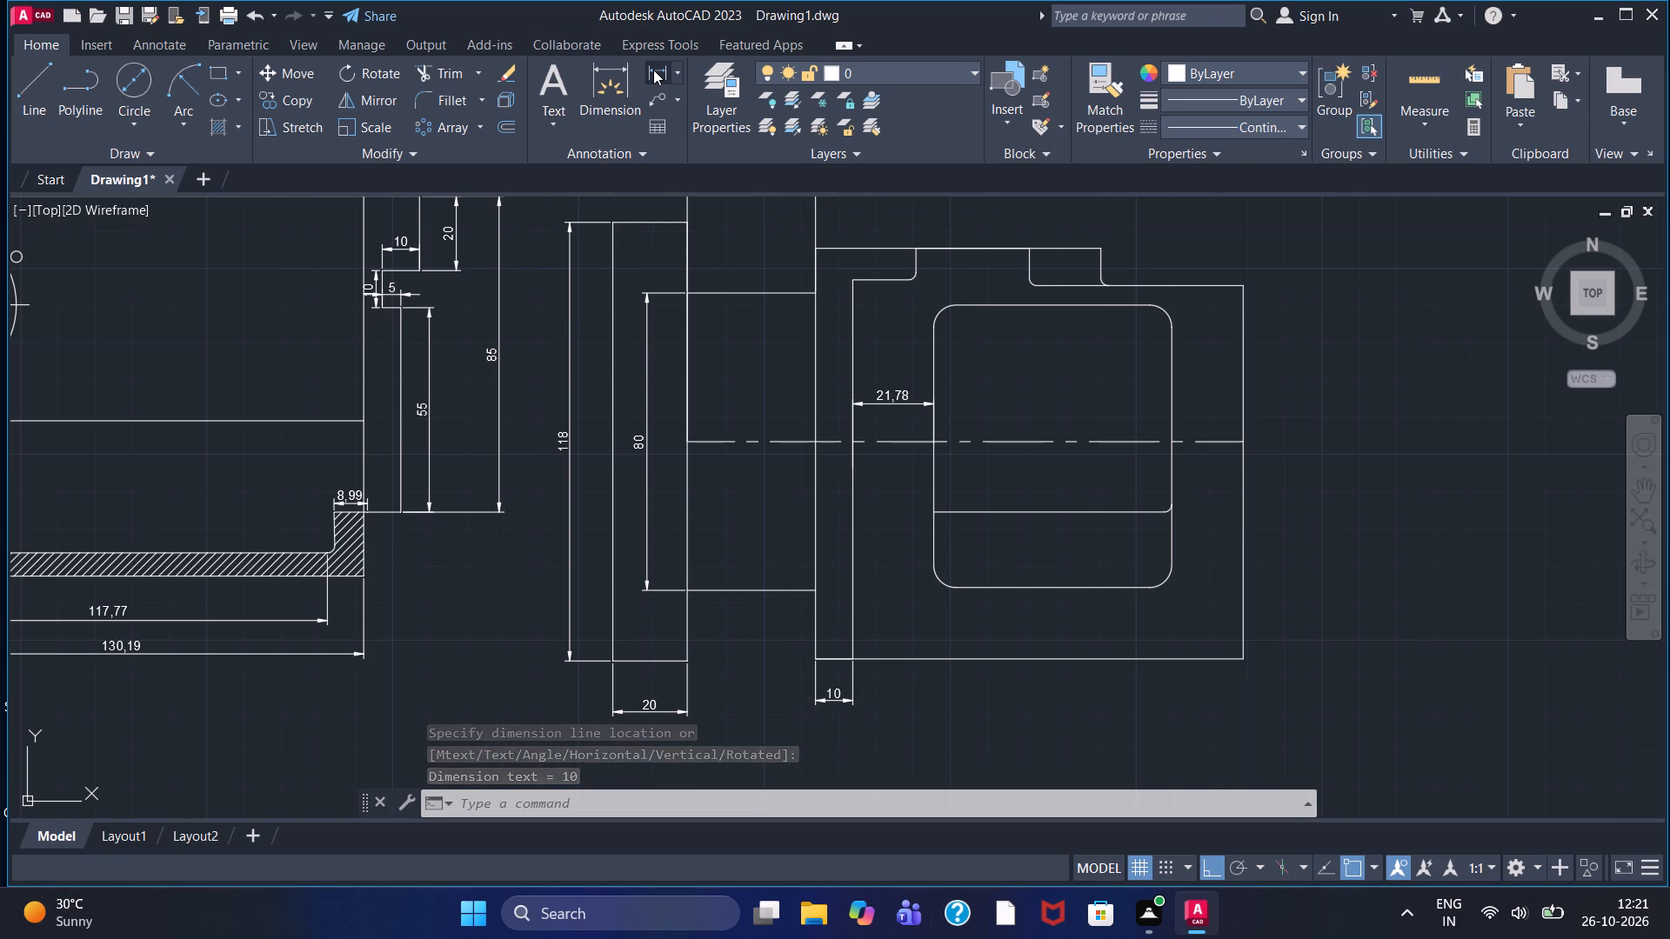
left_click(852, 656)
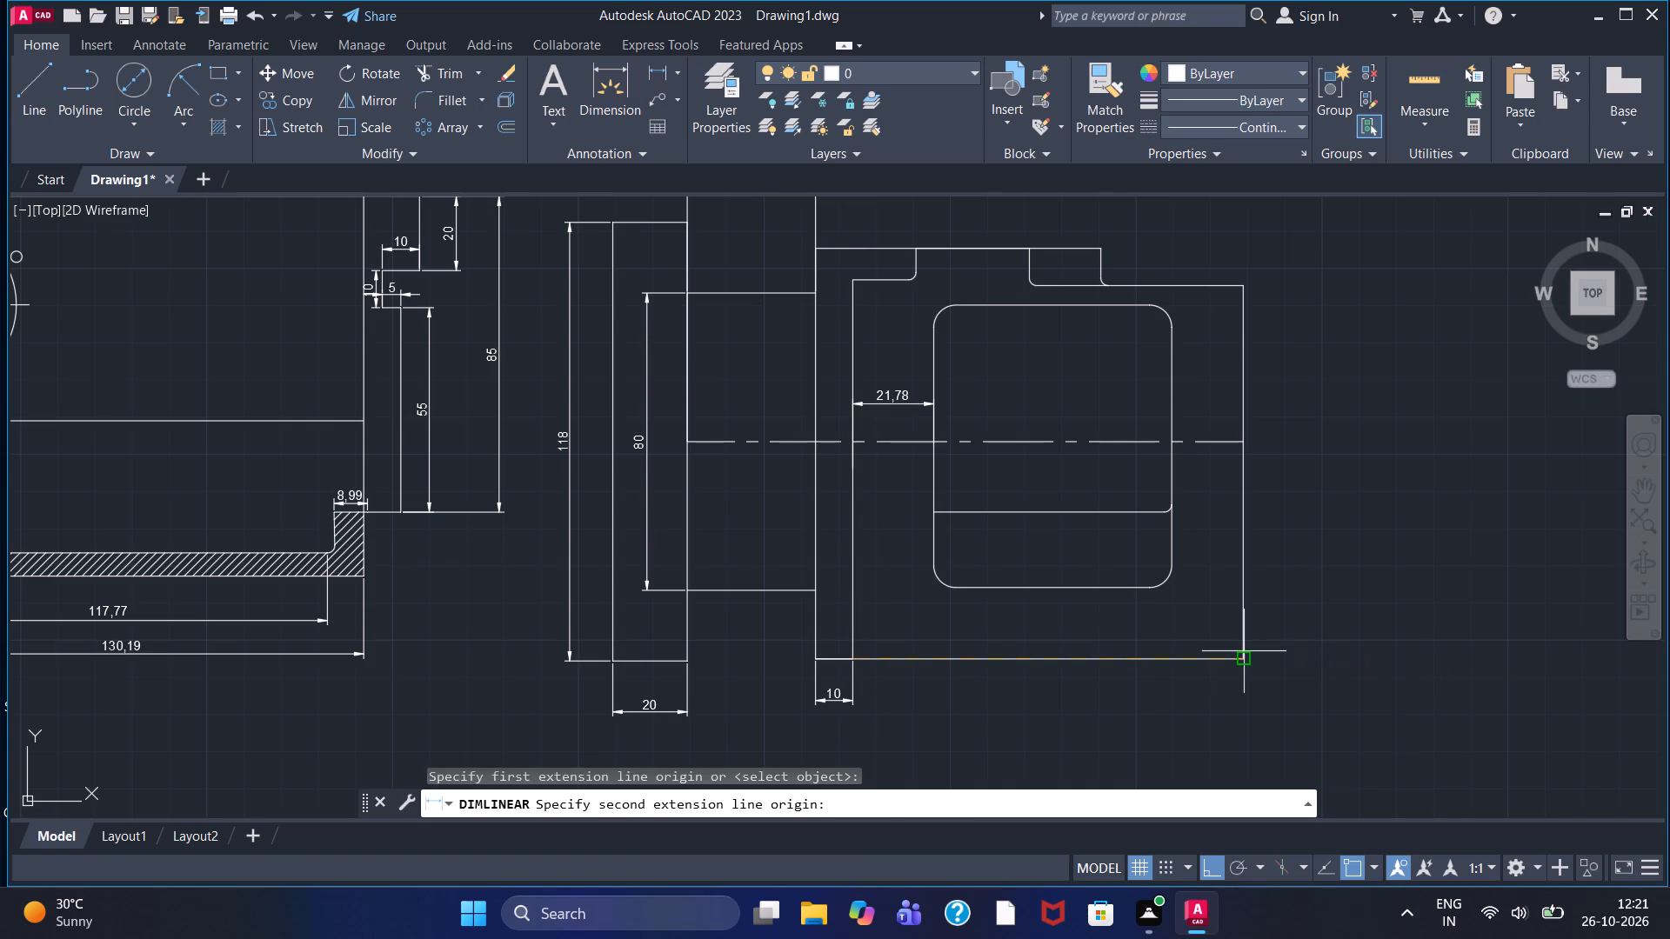
left_click(1244, 651)
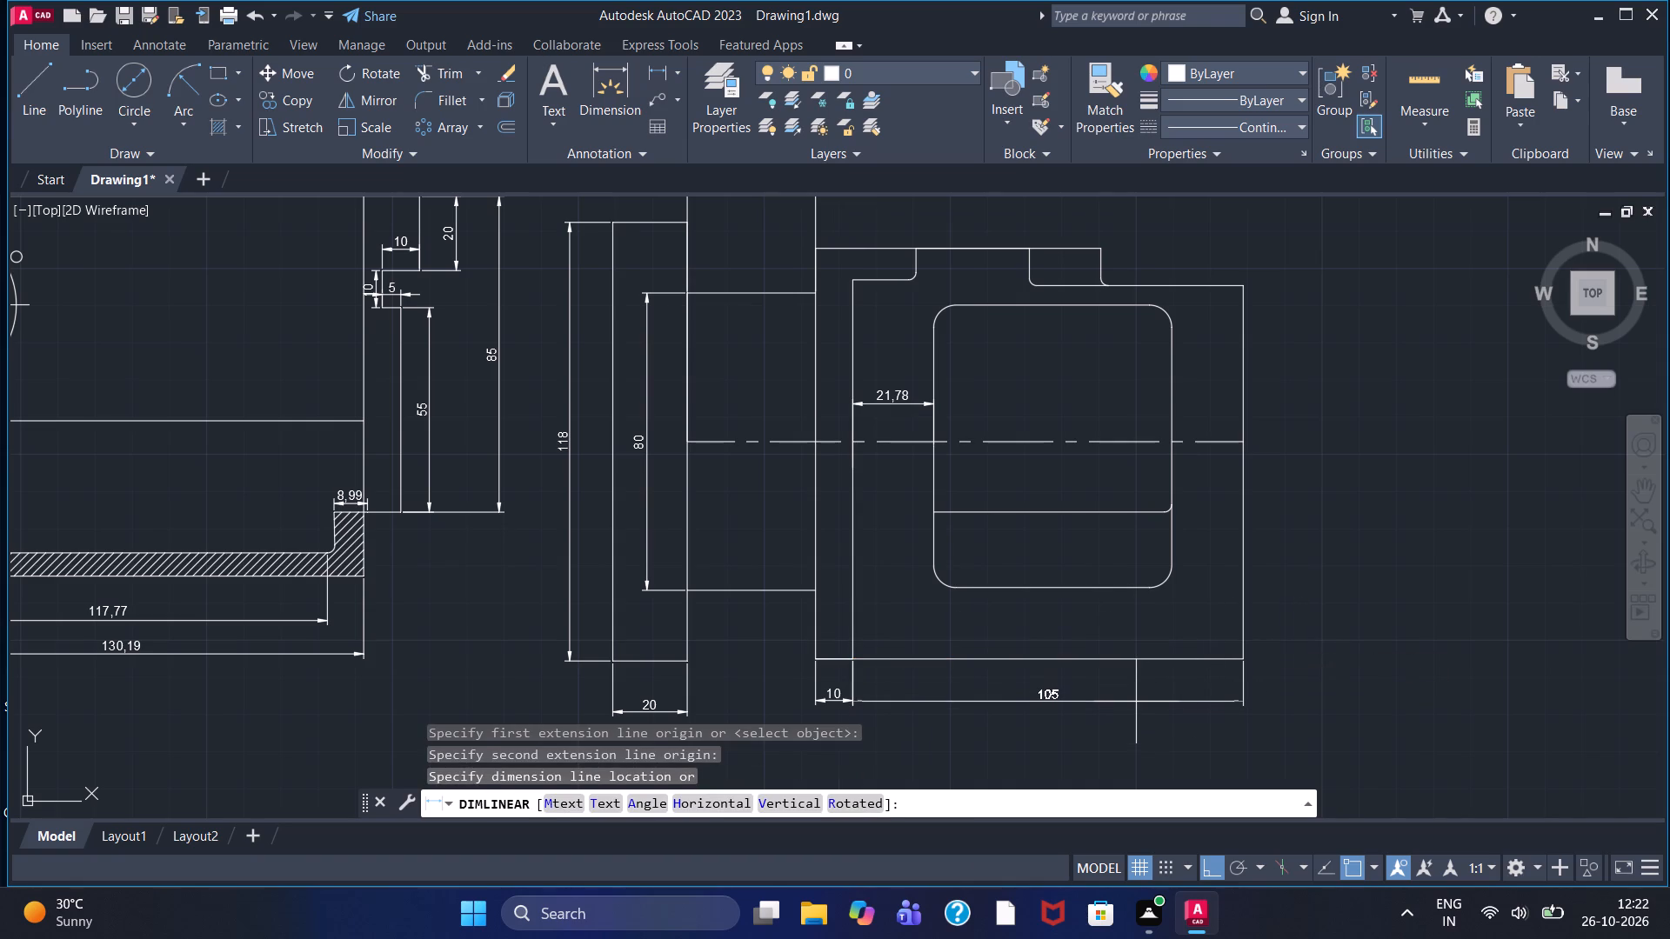
left_click(1136, 702)
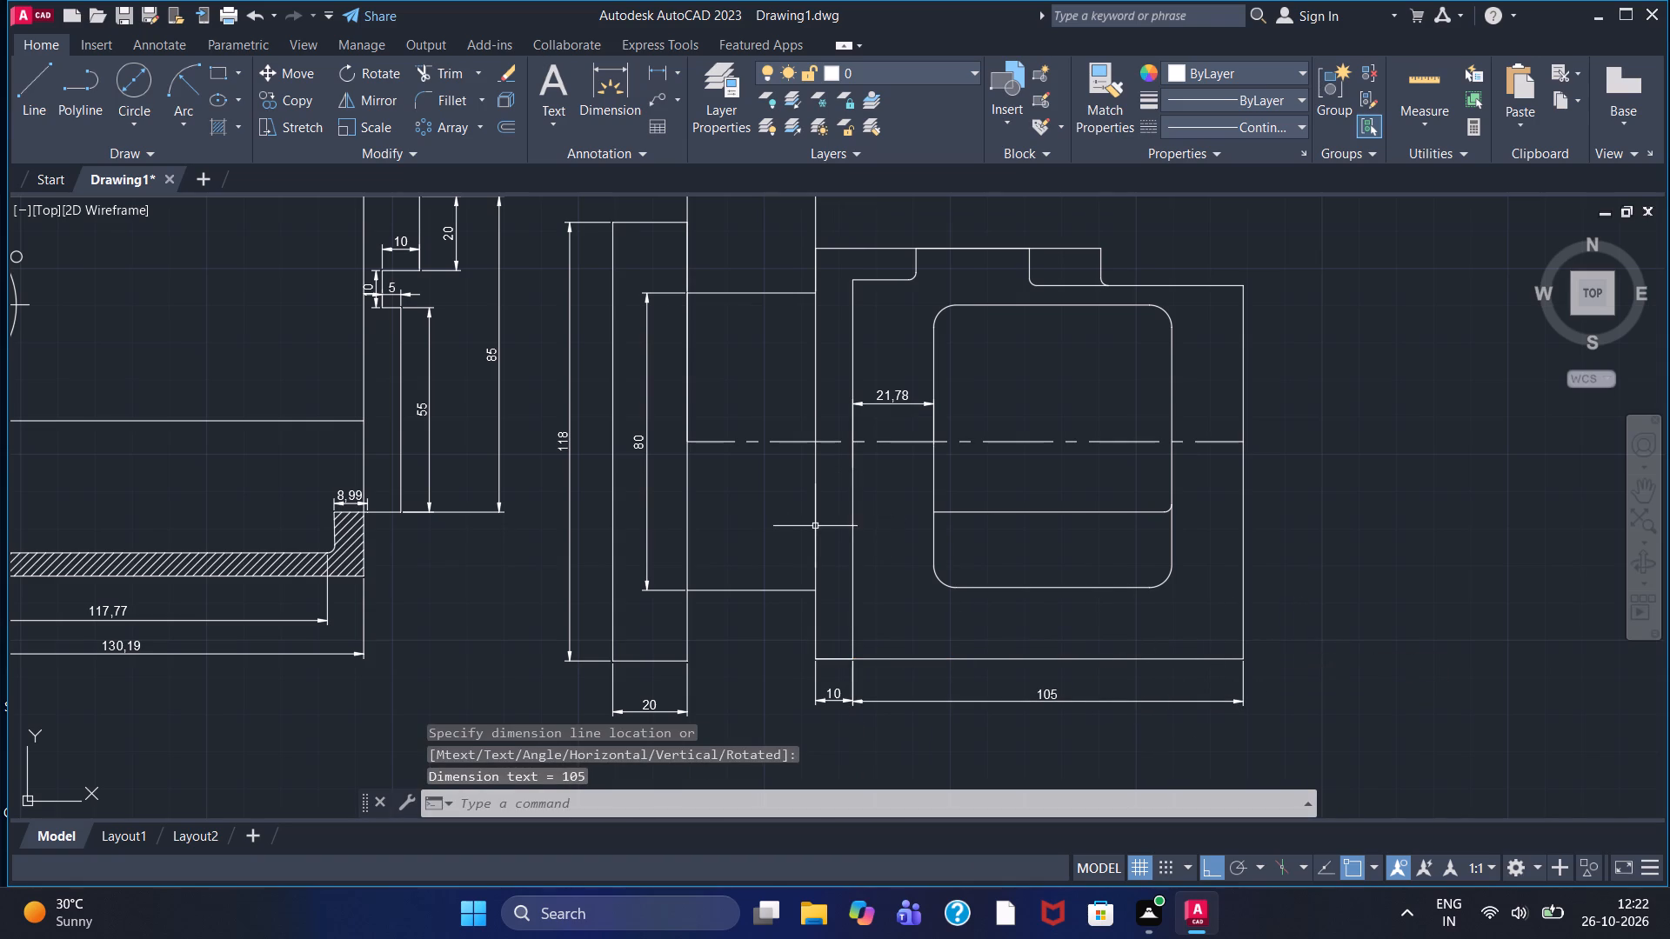
Add a vertical linear dimension along the full height of the body's inner vertical line, with the dimension line placed across the neck.
scroll(833, 524, "down", 1)
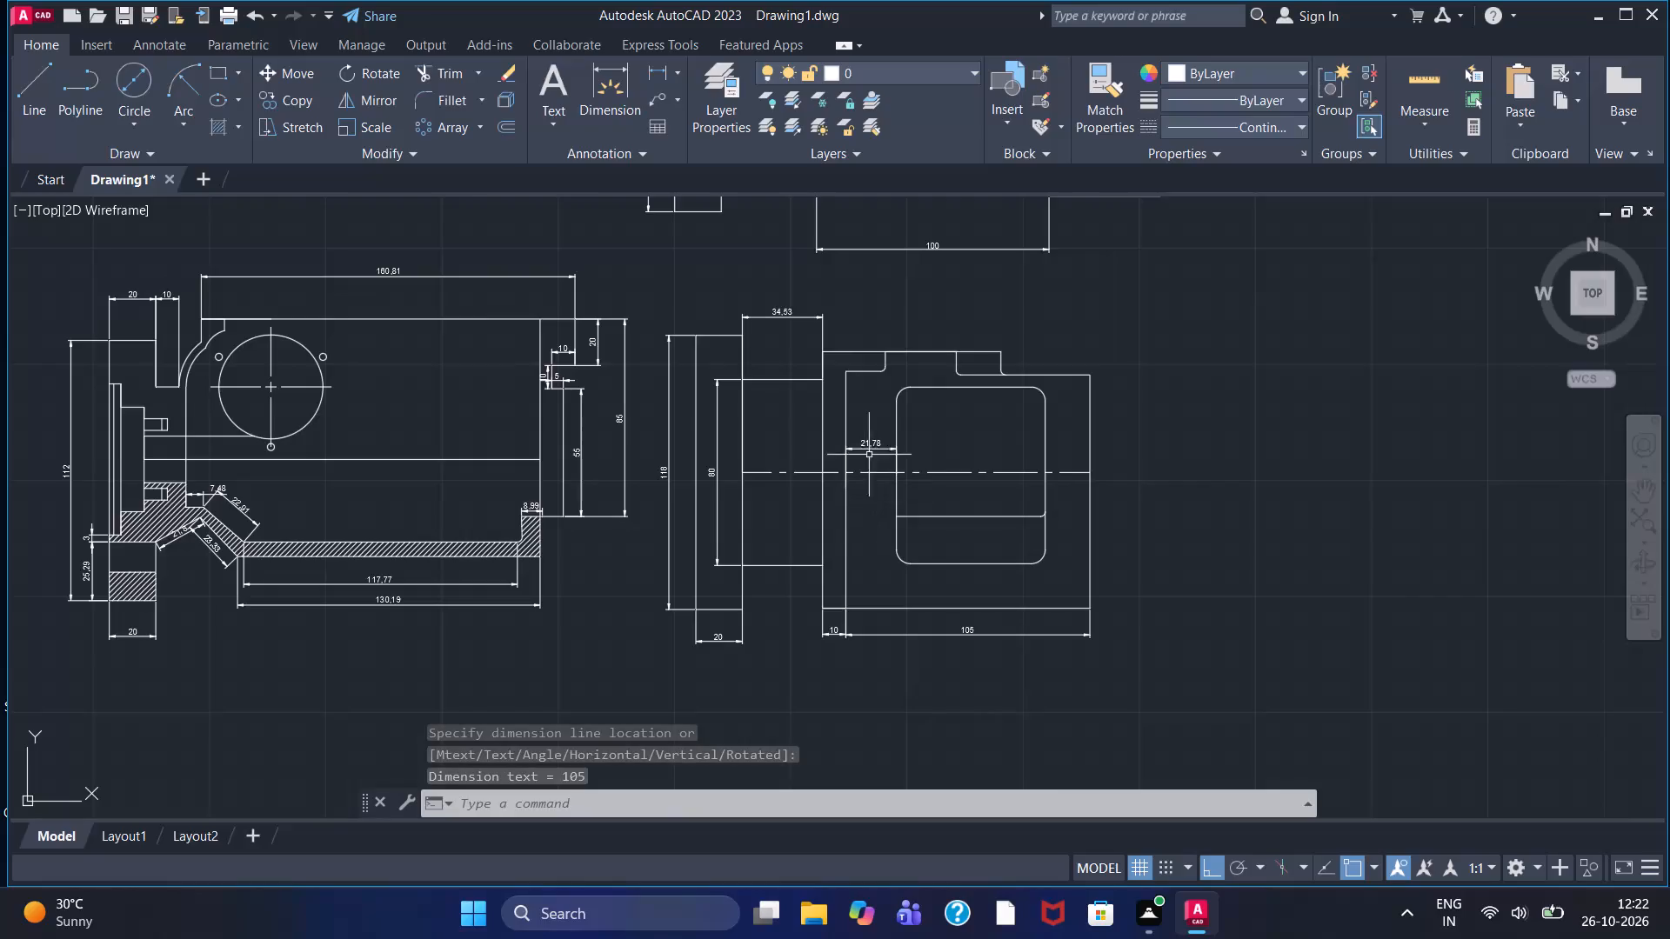
scroll(907, 312, "up", 1)
scroll(846, 532, "down", 1)
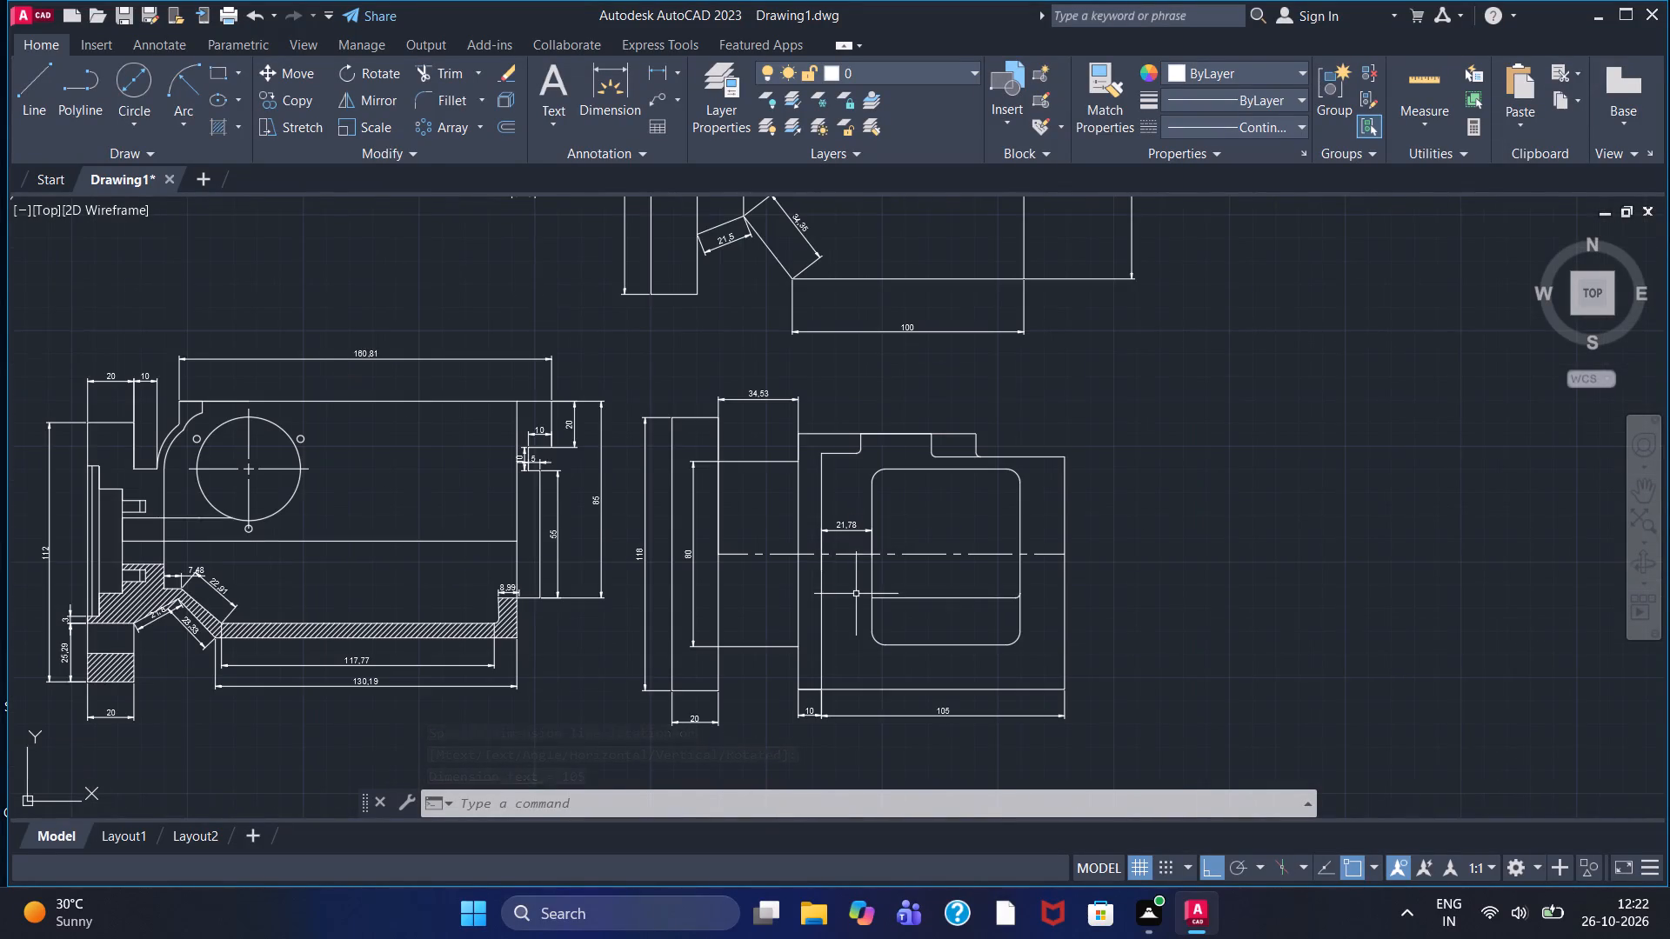
scroll(856, 594, "up", 1)
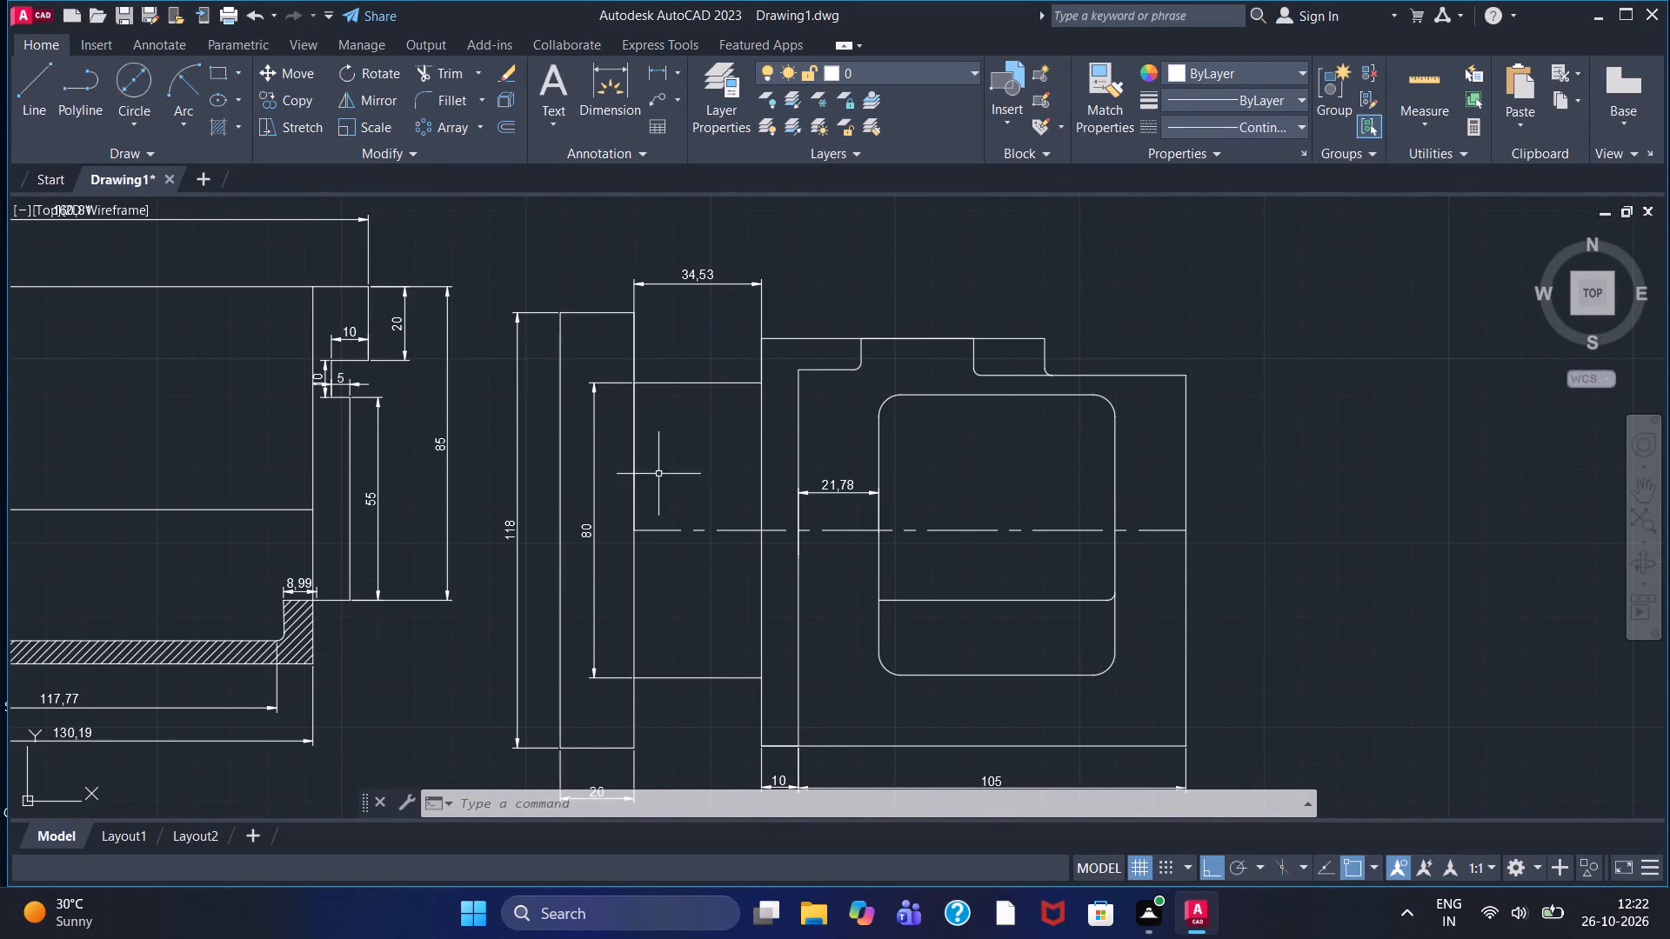
left_click(660, 70)
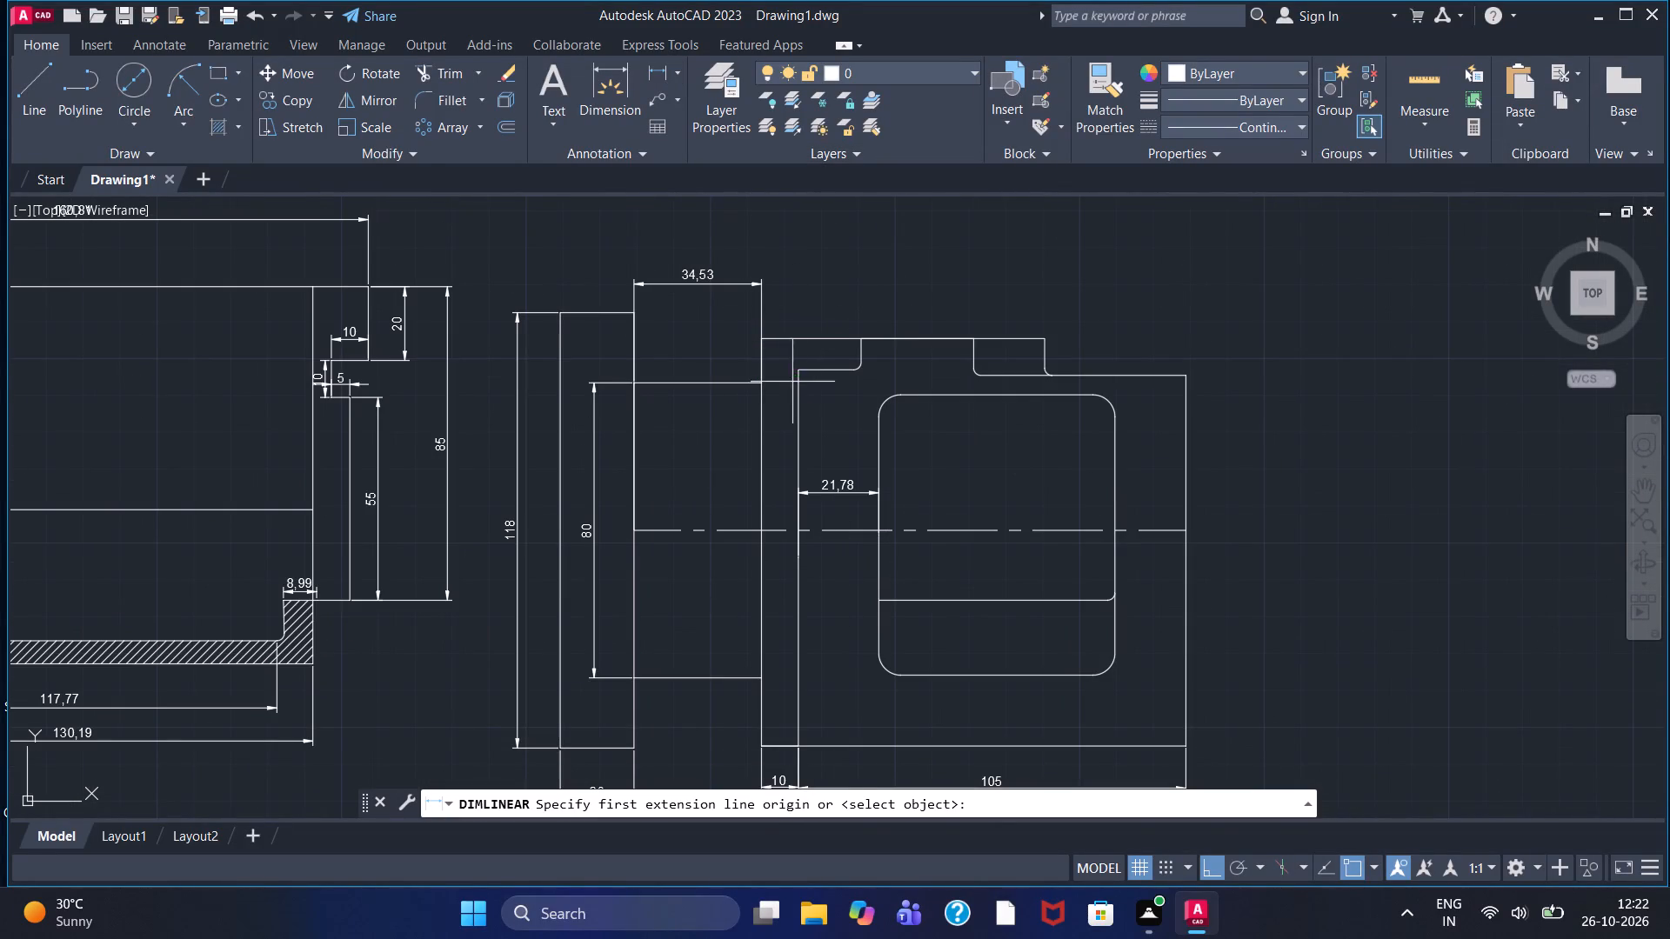
left_click(798, 373)
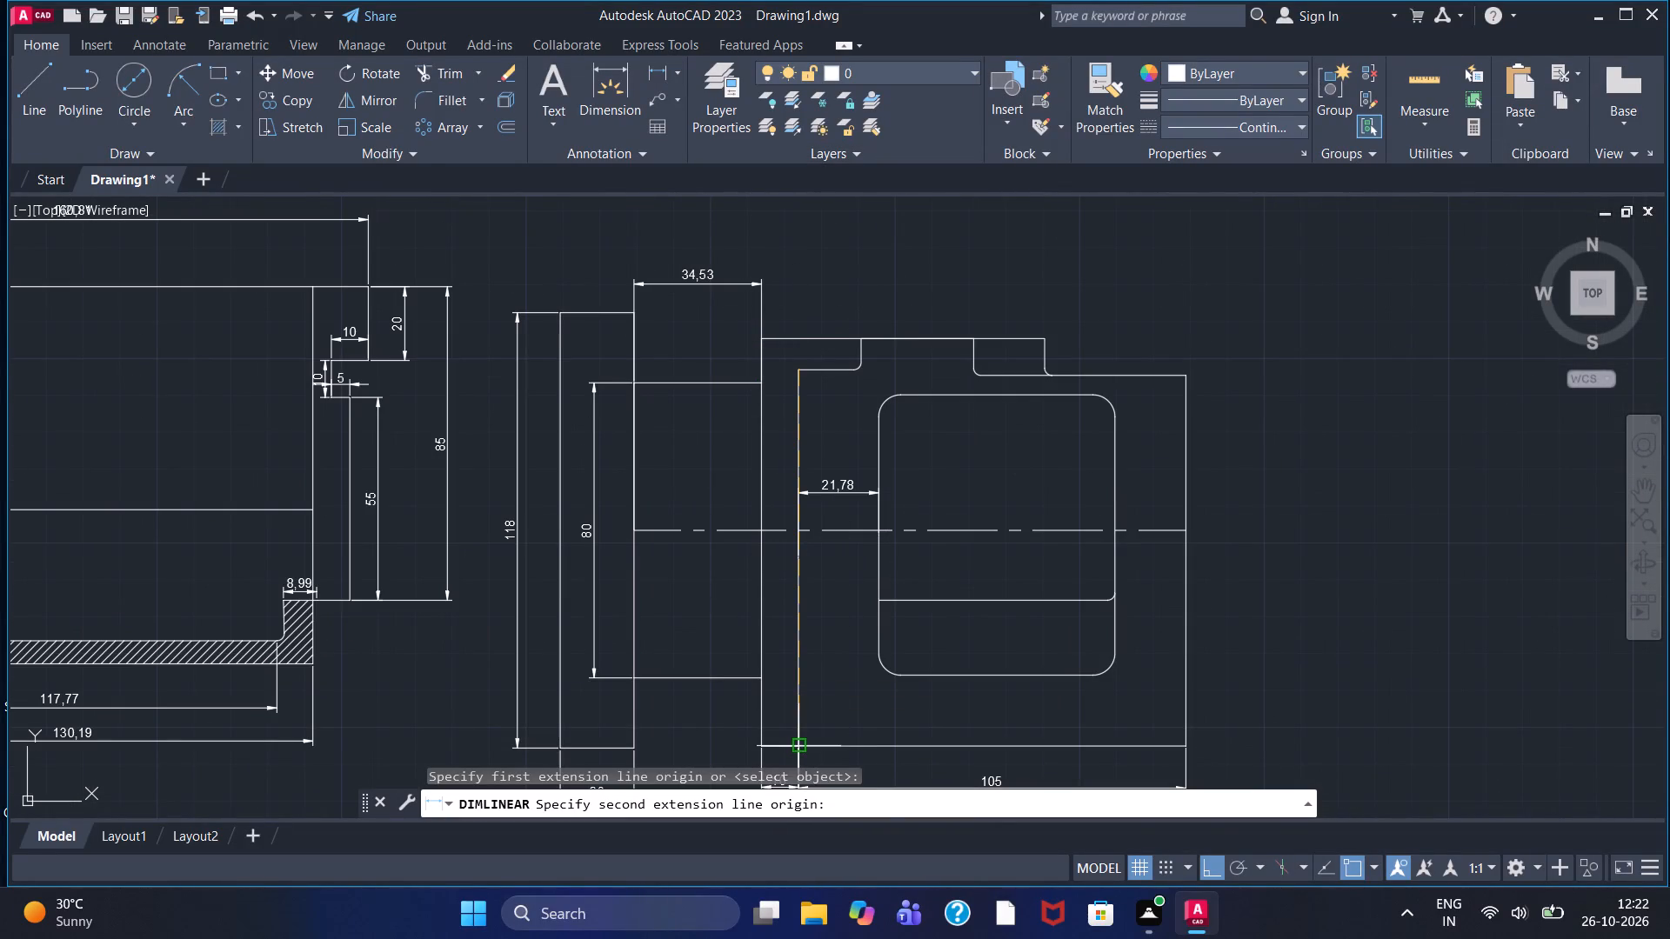
left_click(800, 747)
left_click(722, 625)
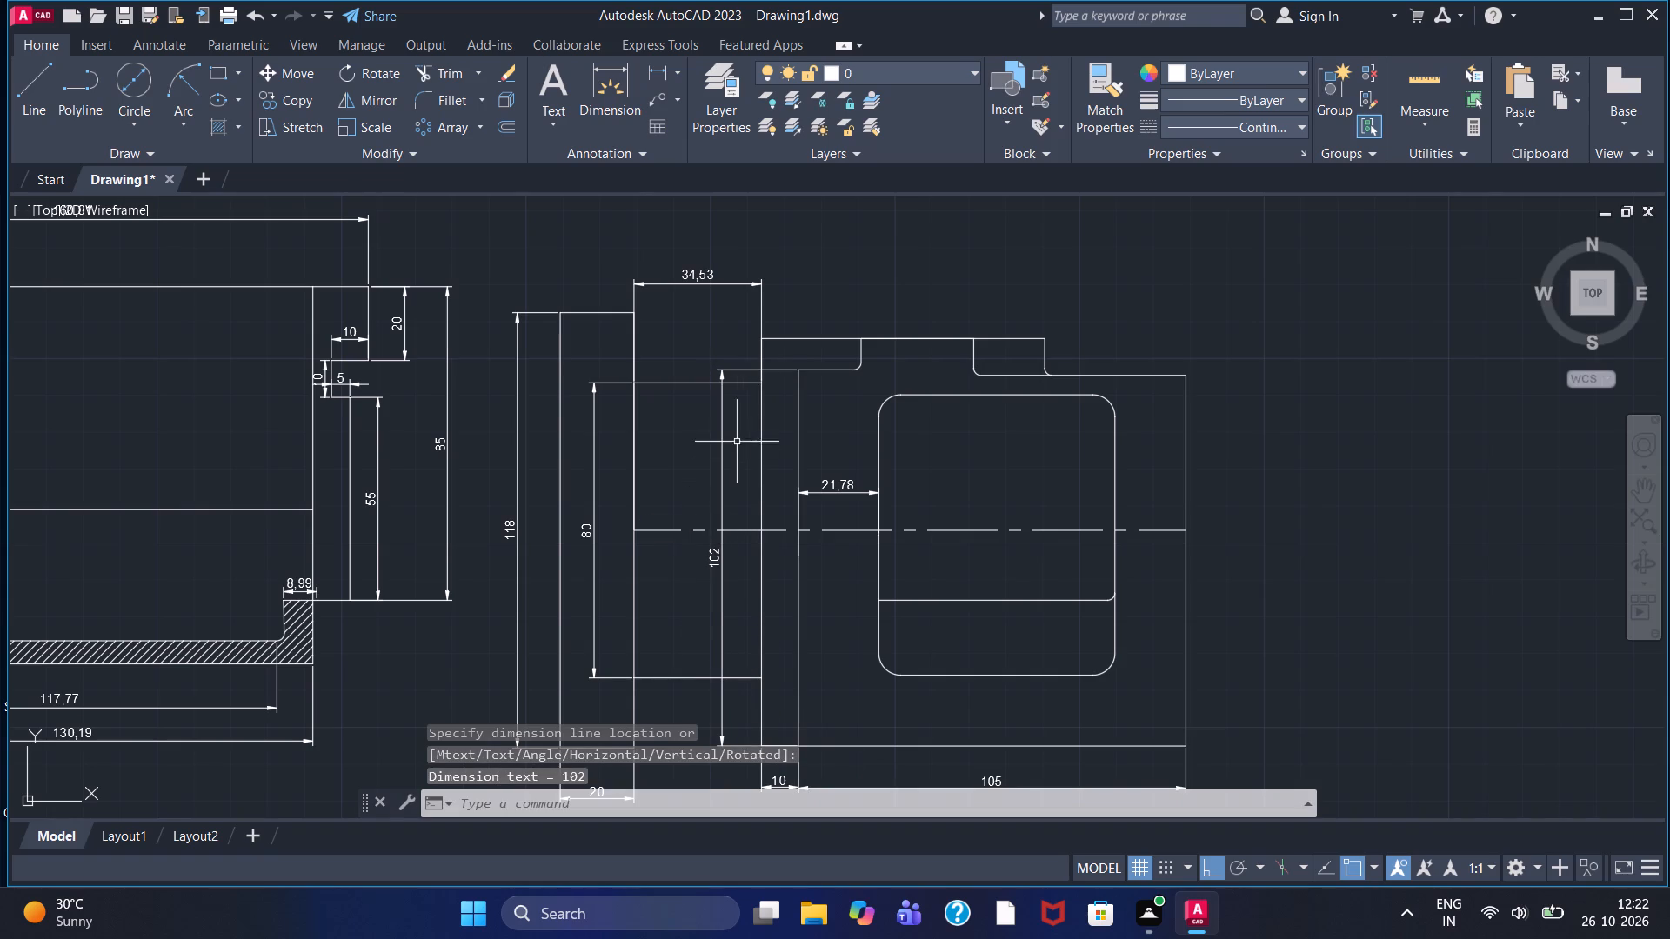
Add a vertical linear dimension to the straight edge above the first small fillet on the body's upper edge, placed on its flange side.
left_click(653, 68)
scroll(857, 371, "up", 3)
left_click(868, 351)
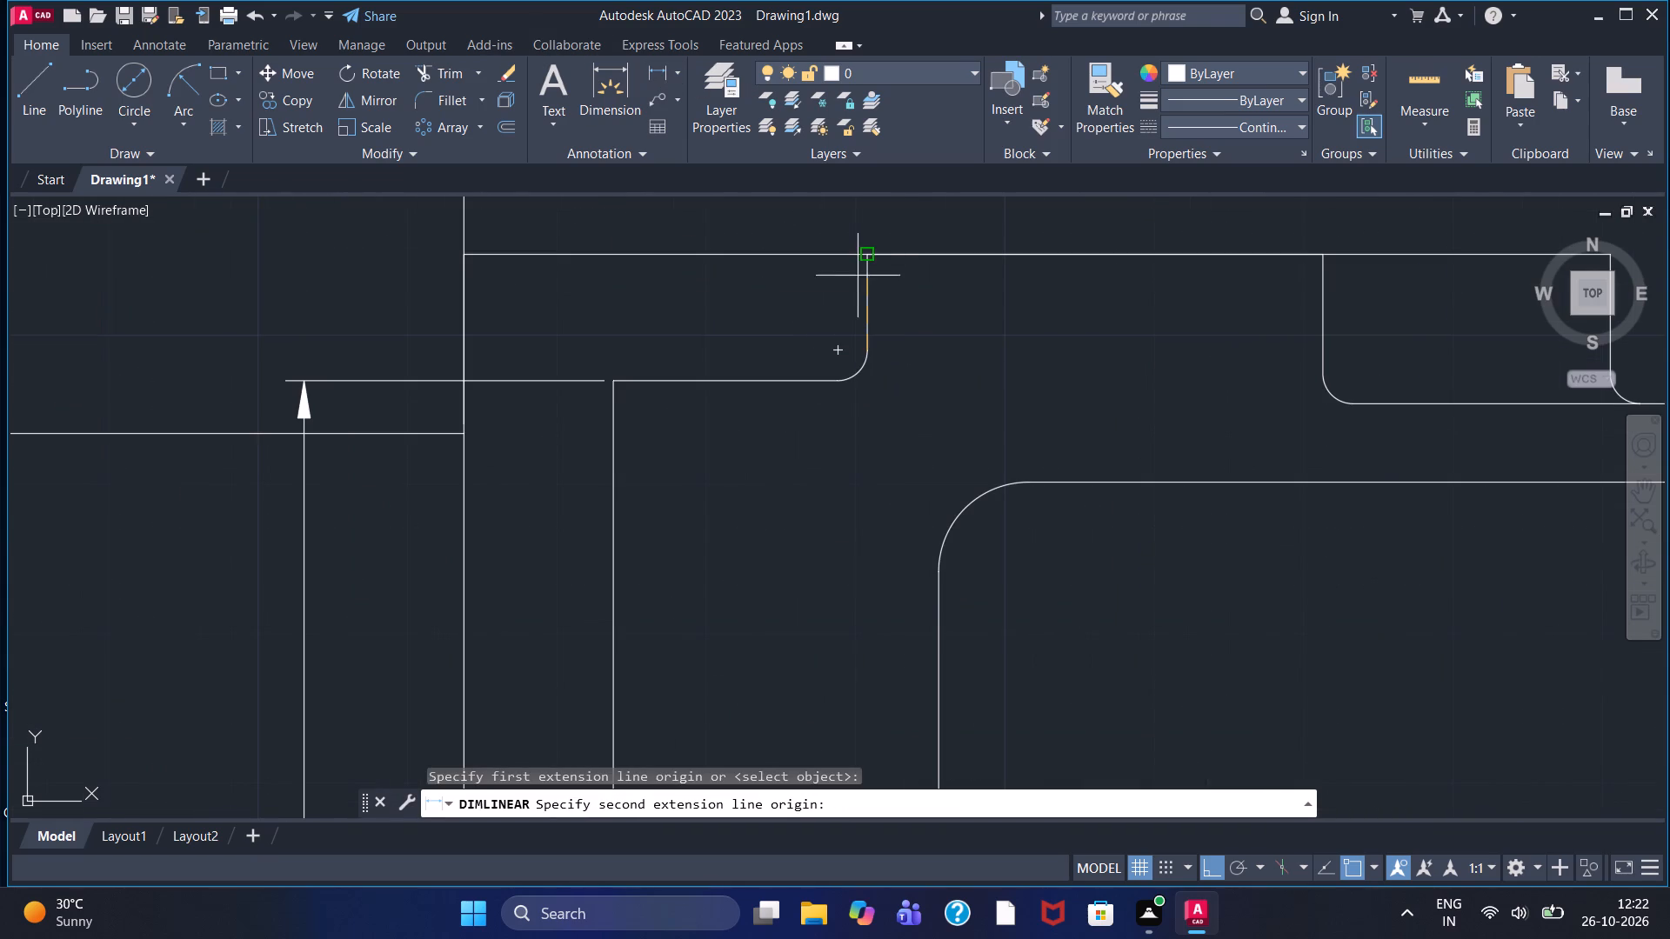
left_click(867, 258)
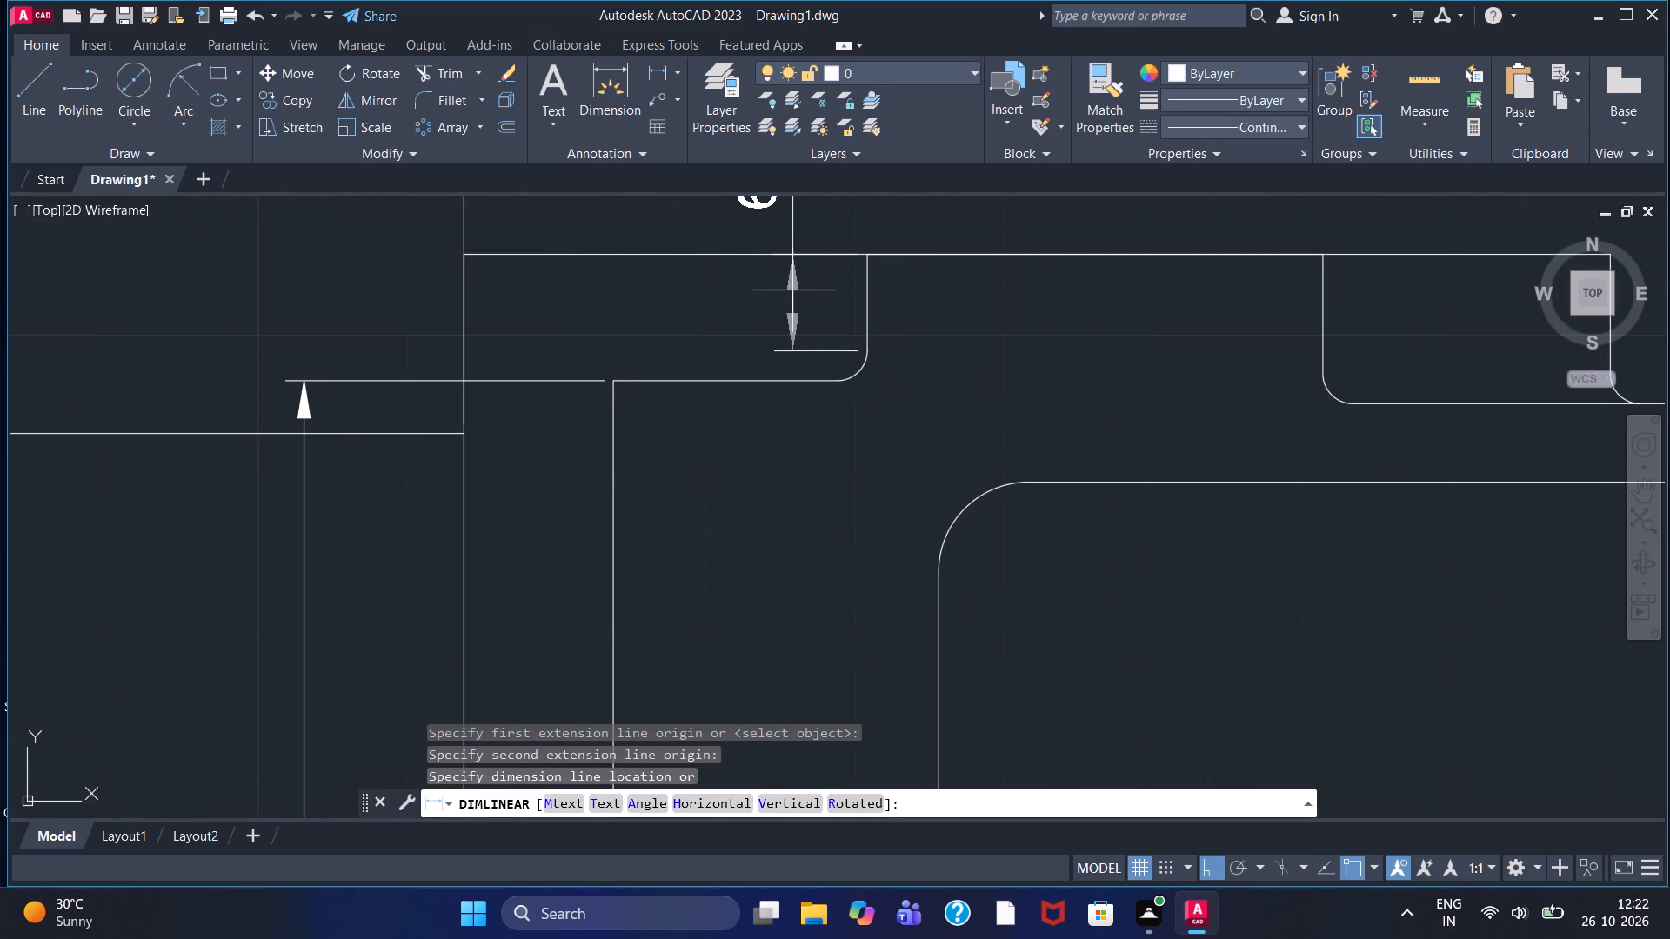
left_click(790, 290)
Add a horizontal linear dimension from the top of the body's inner vertical line to the start of the first fillet, placed below the ledge.
scroll(785, 296, "down", 1)
middle_click_drag(773, 307, 706, 396)
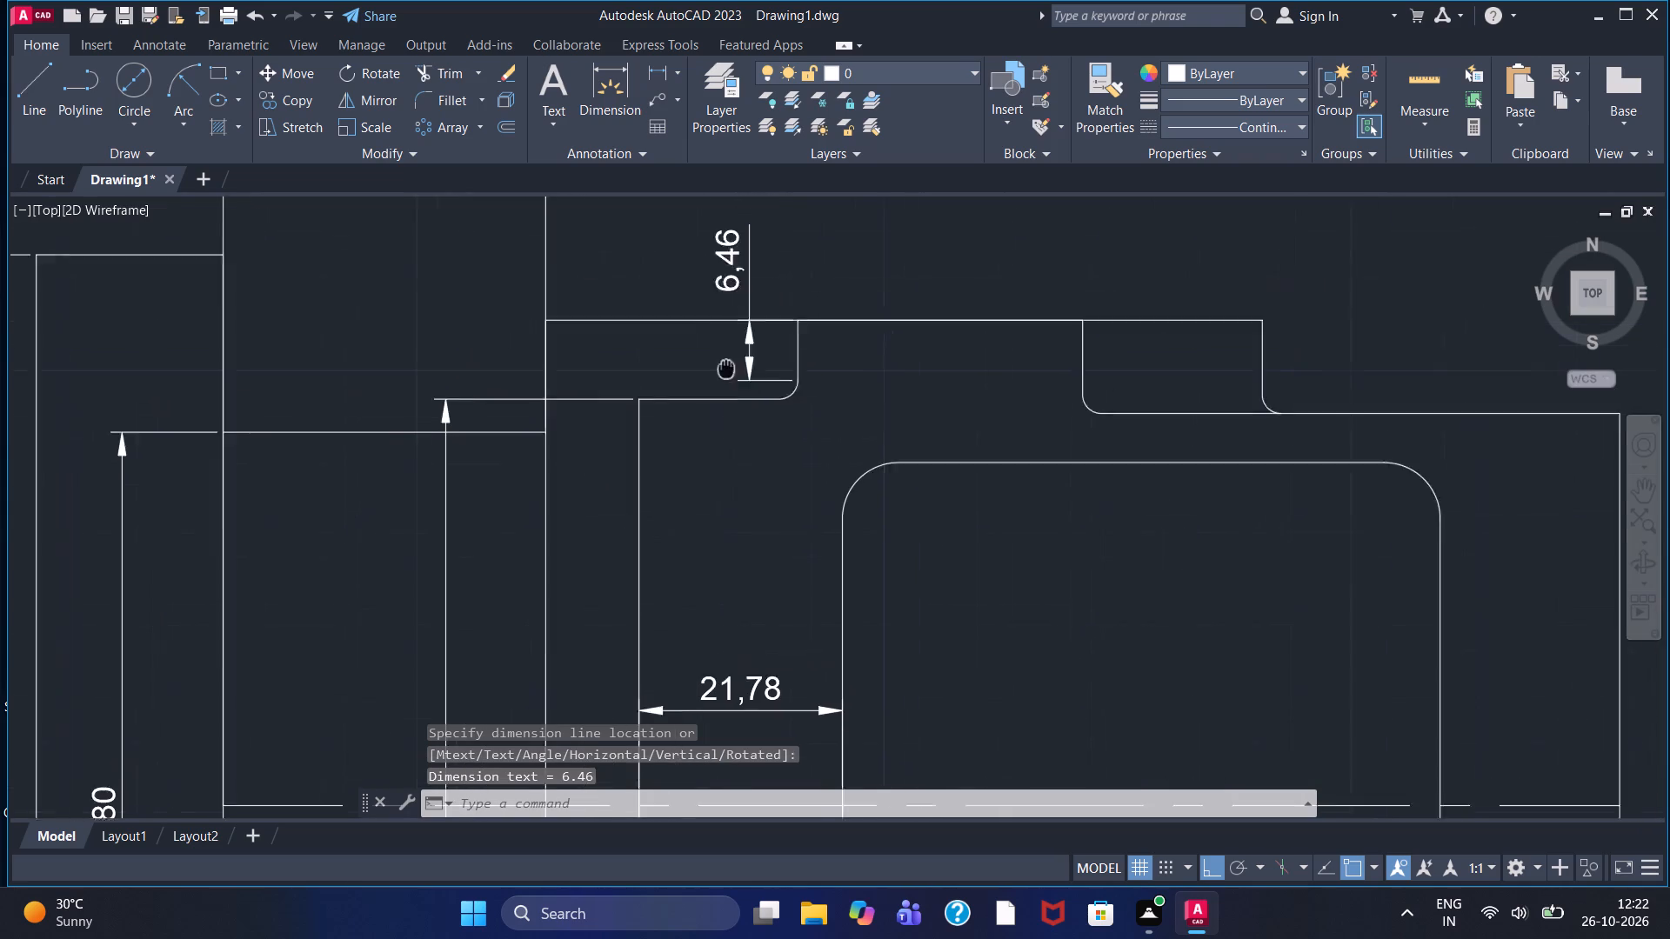
middle_click_drag(706, 396, 677, 422)
left_click(654, 65)
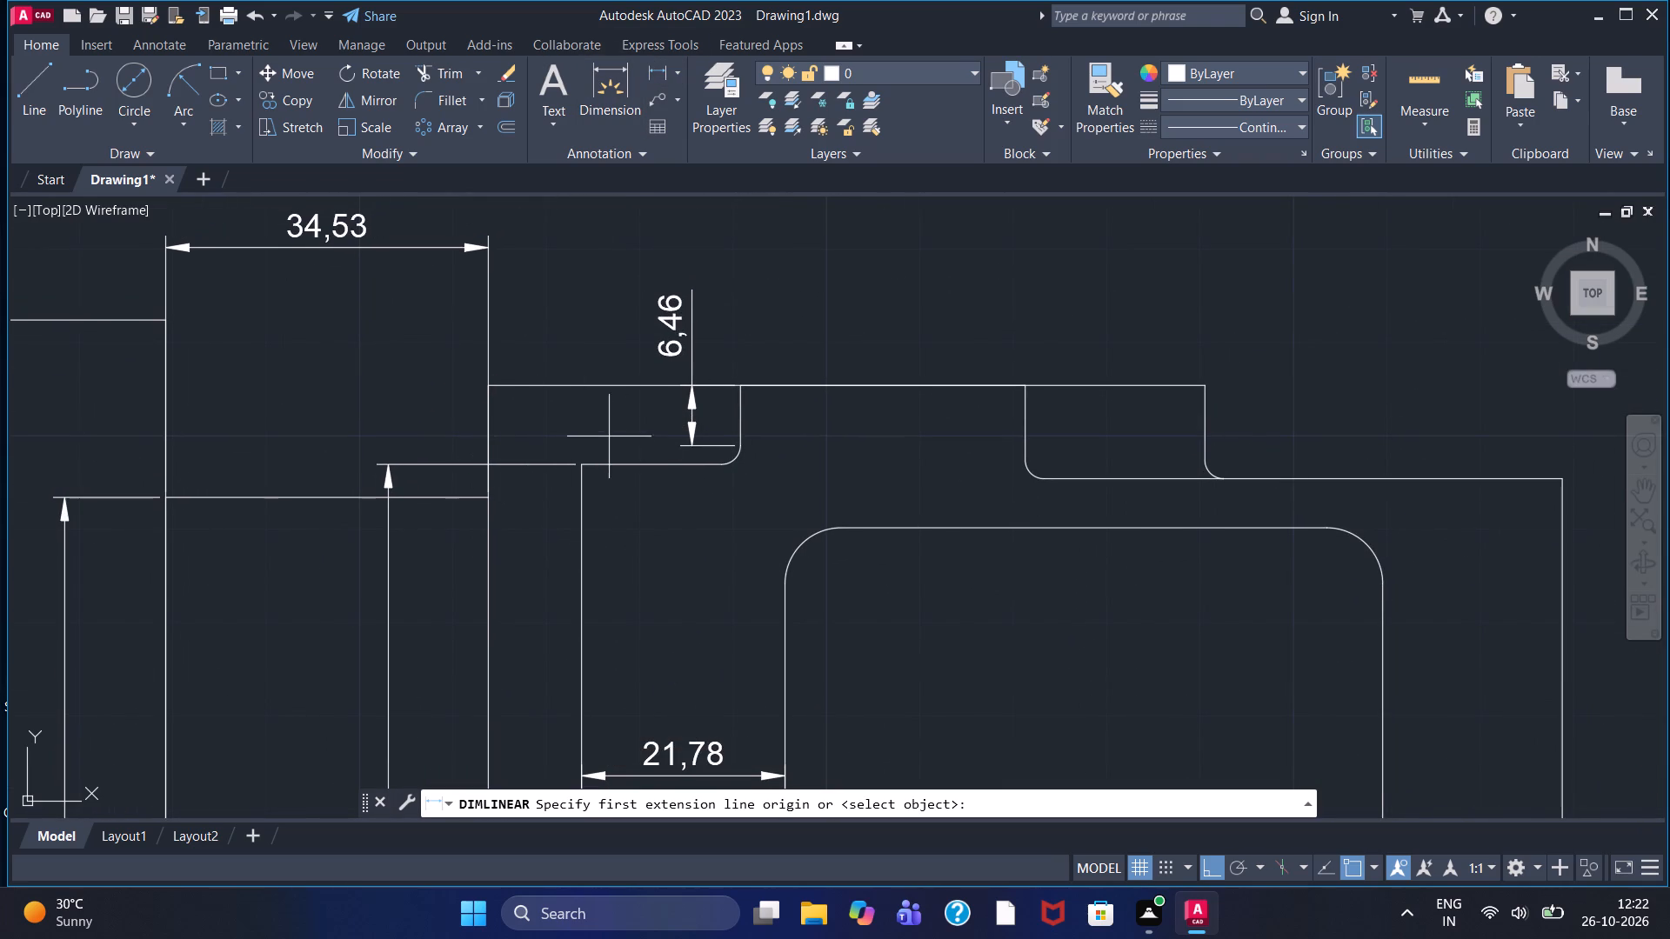
left_click(578, 463)
left_click(727, 469)
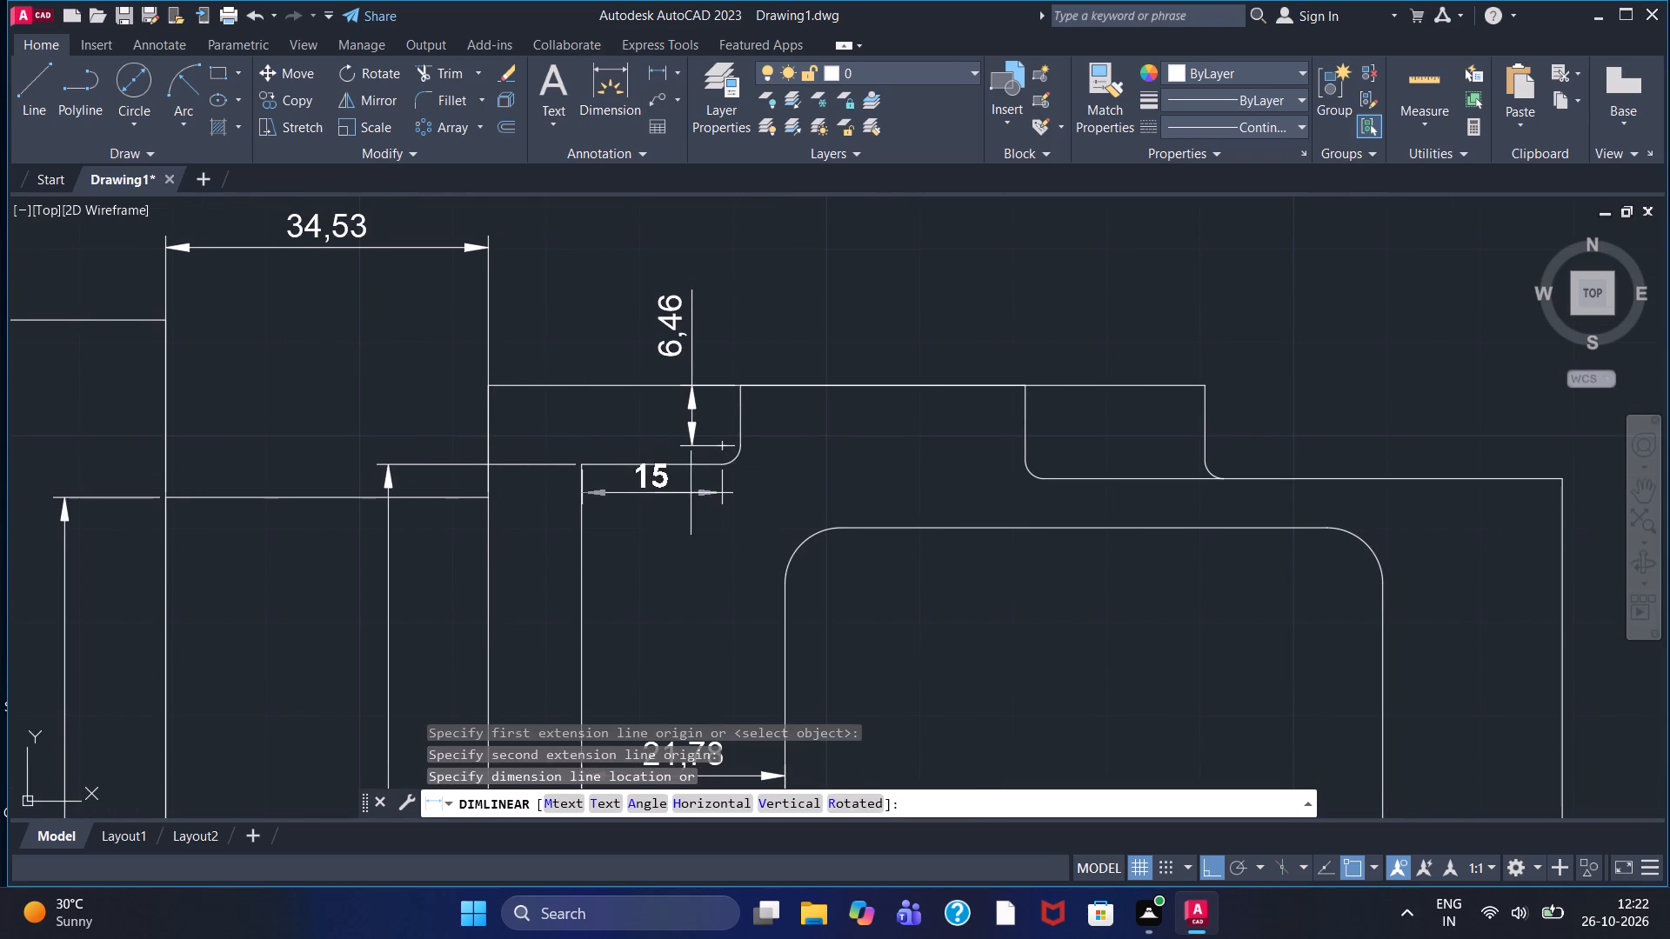
left_click(688, 507)
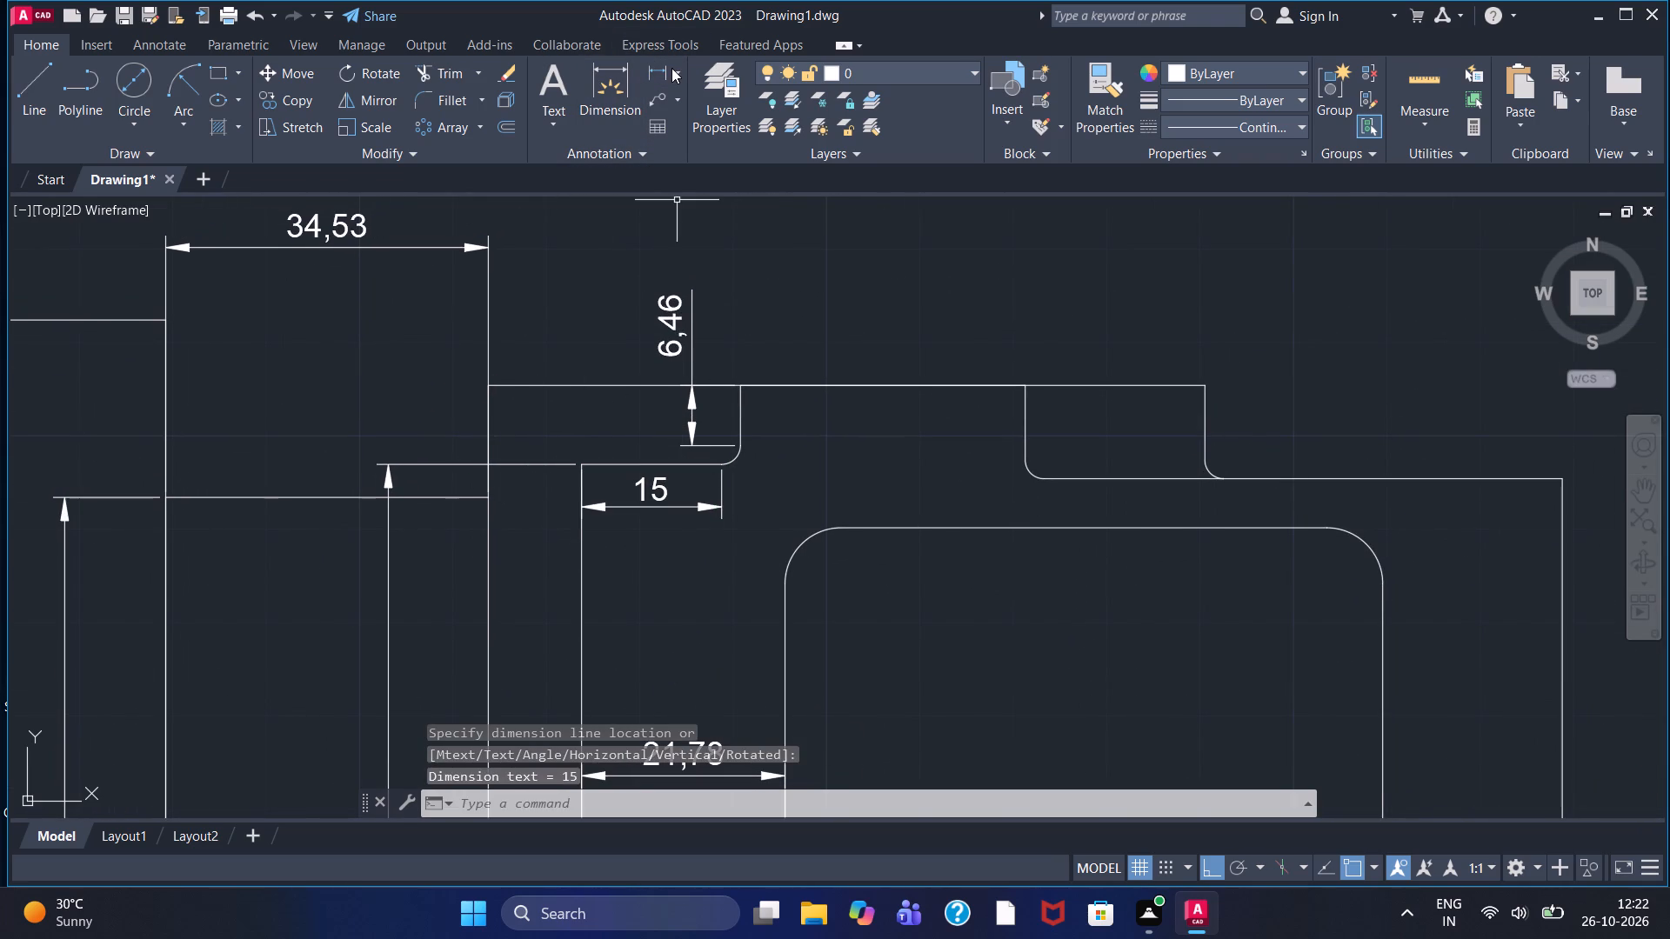
Add diameter dimensions to the three small fillets along the body's stepped upper edge.
left_click(671, 70)
left_click(710, 331)
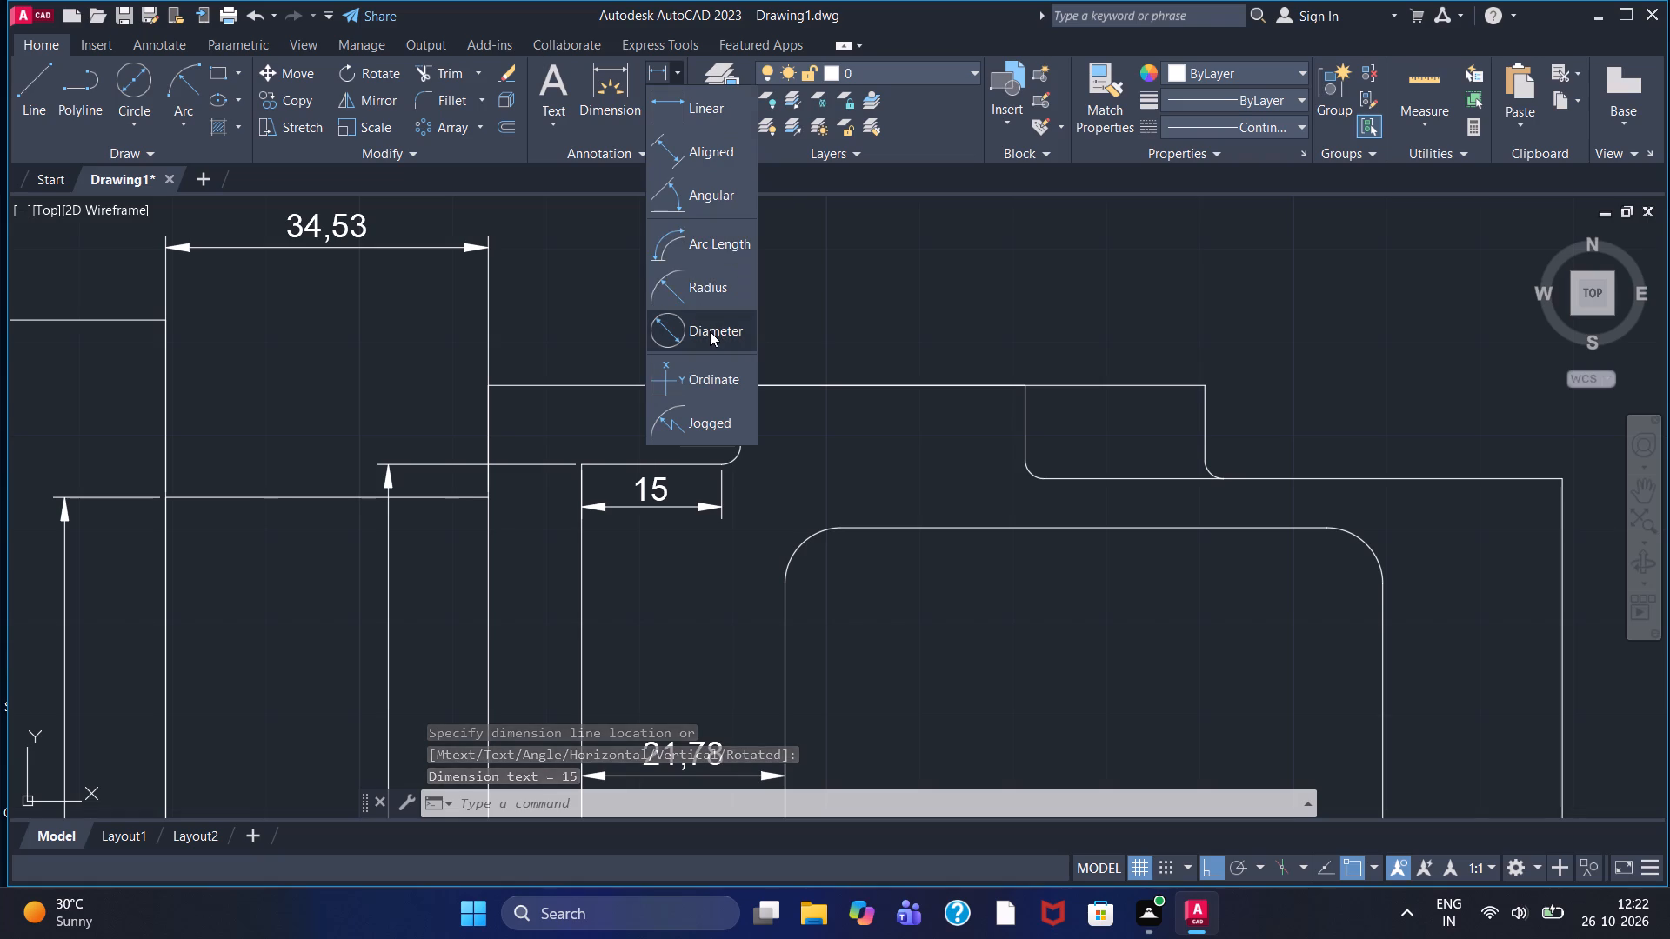
left_click(734, 455)
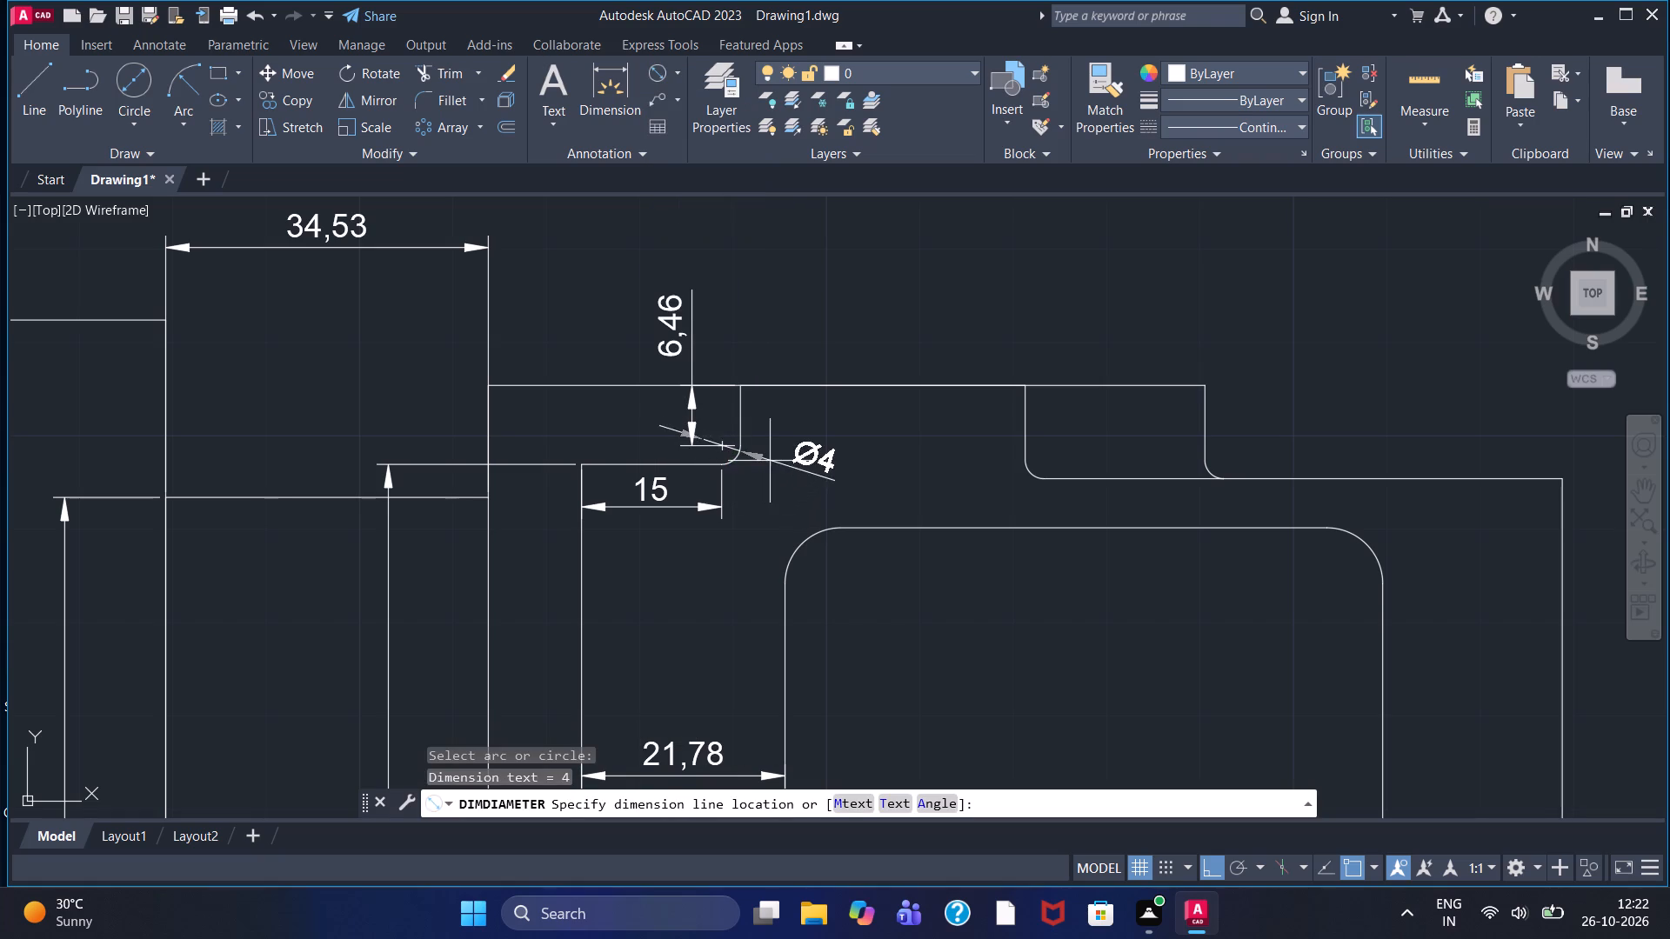
left_click(790, 460)
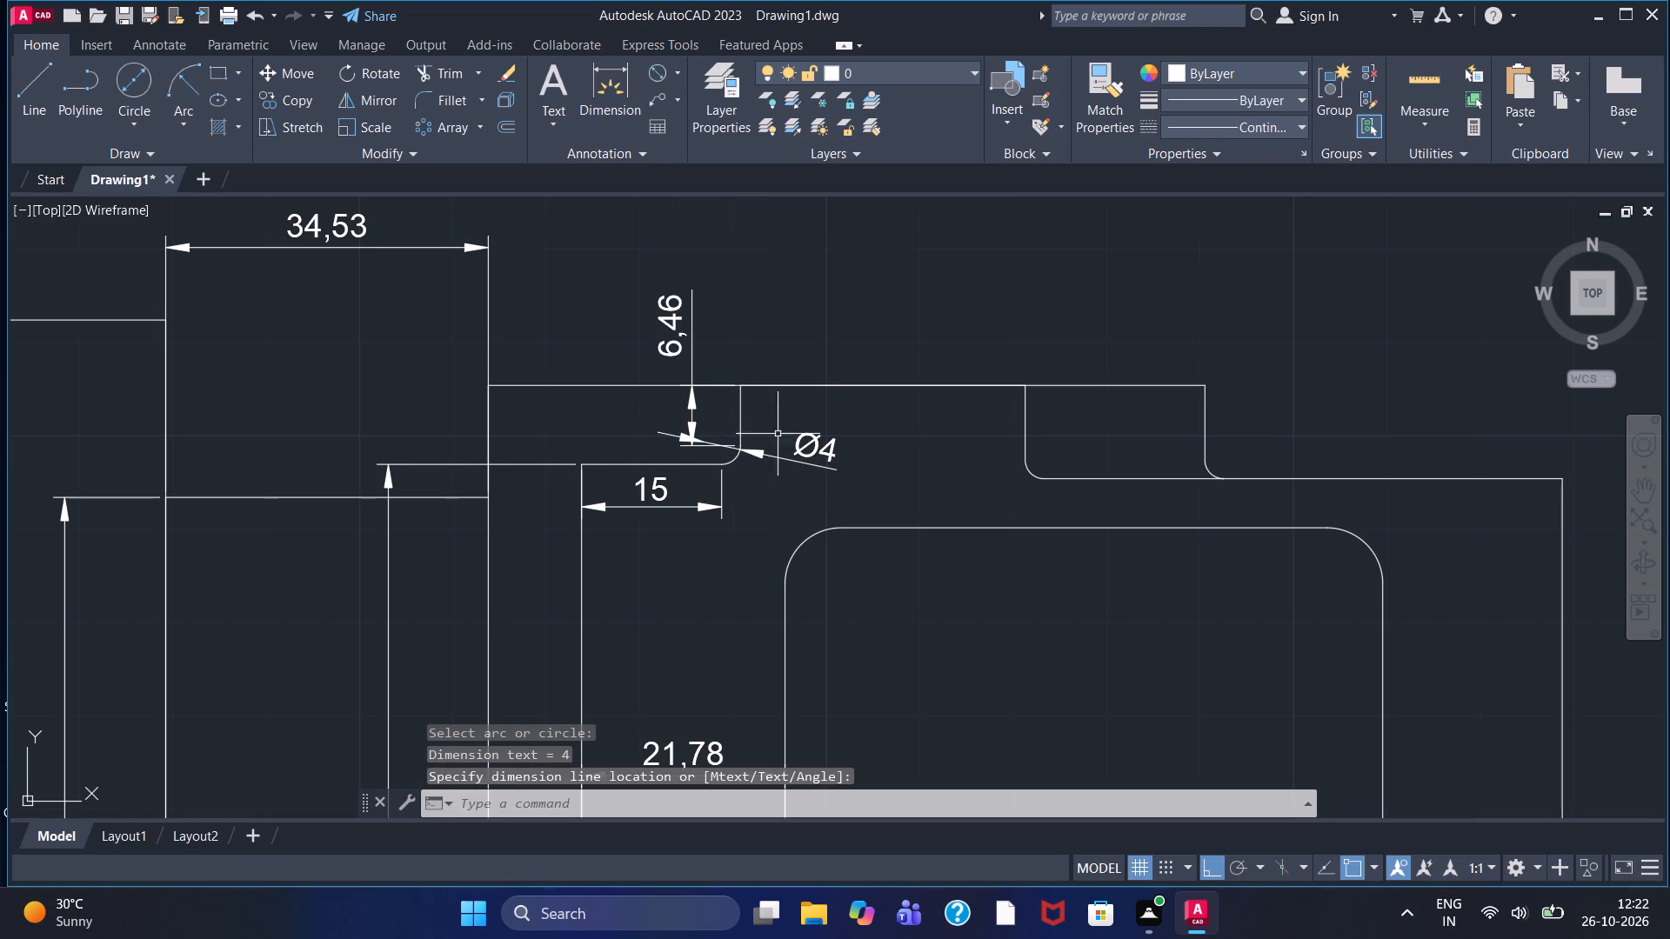
left_click(655, 70)
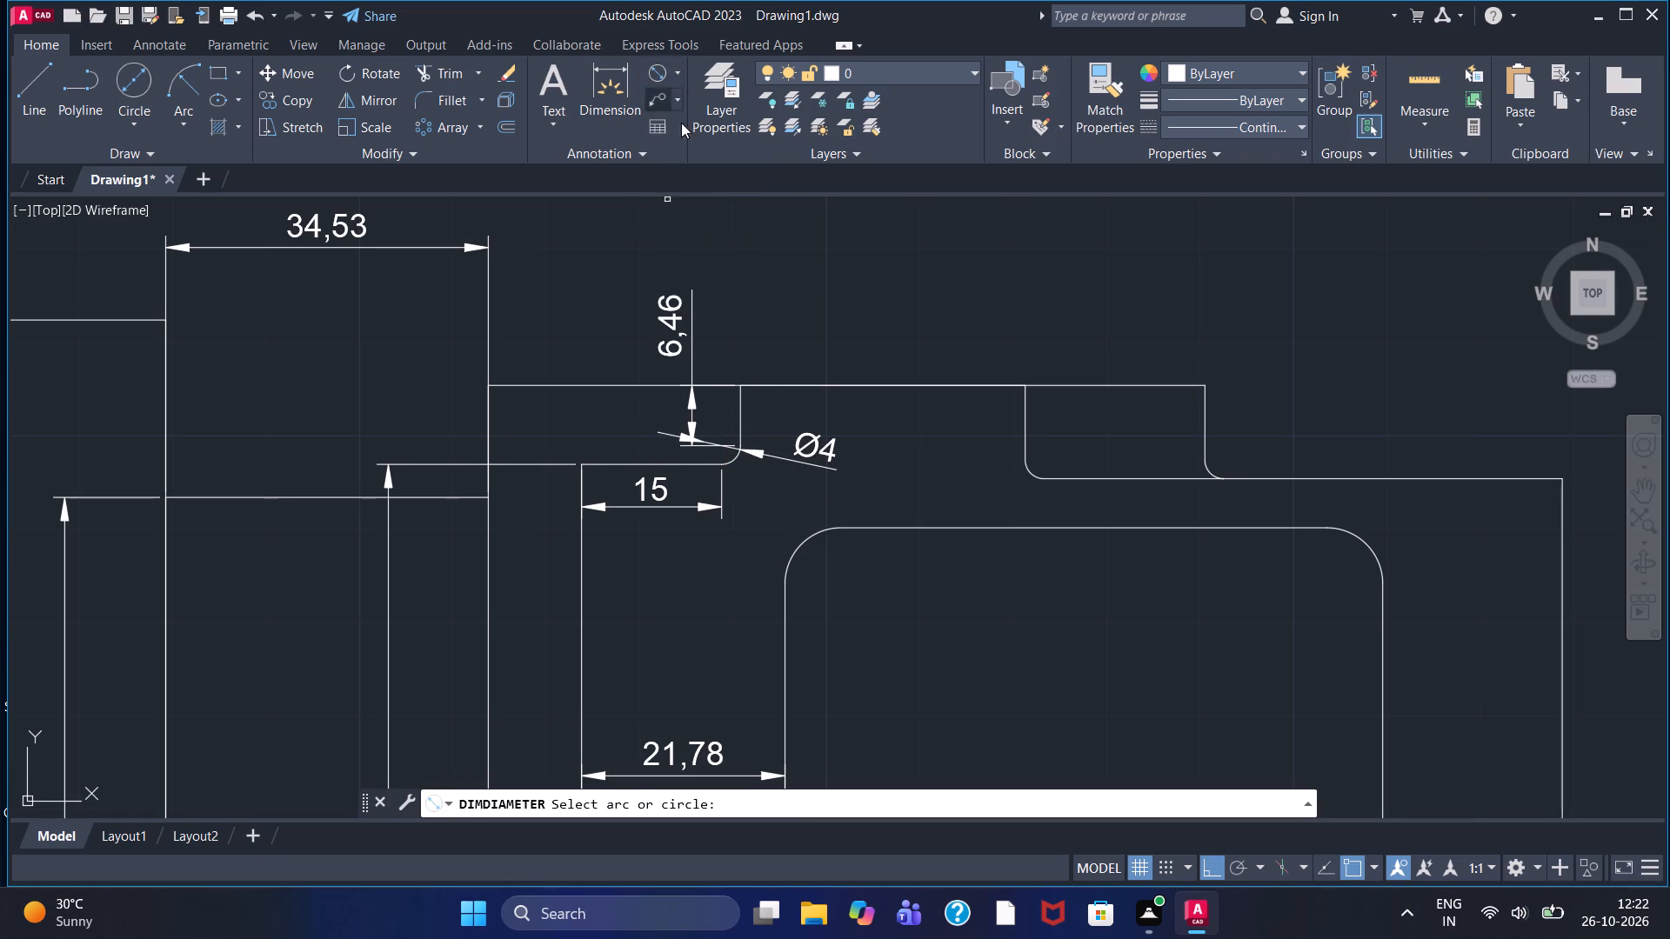
left_click(1032, 476)
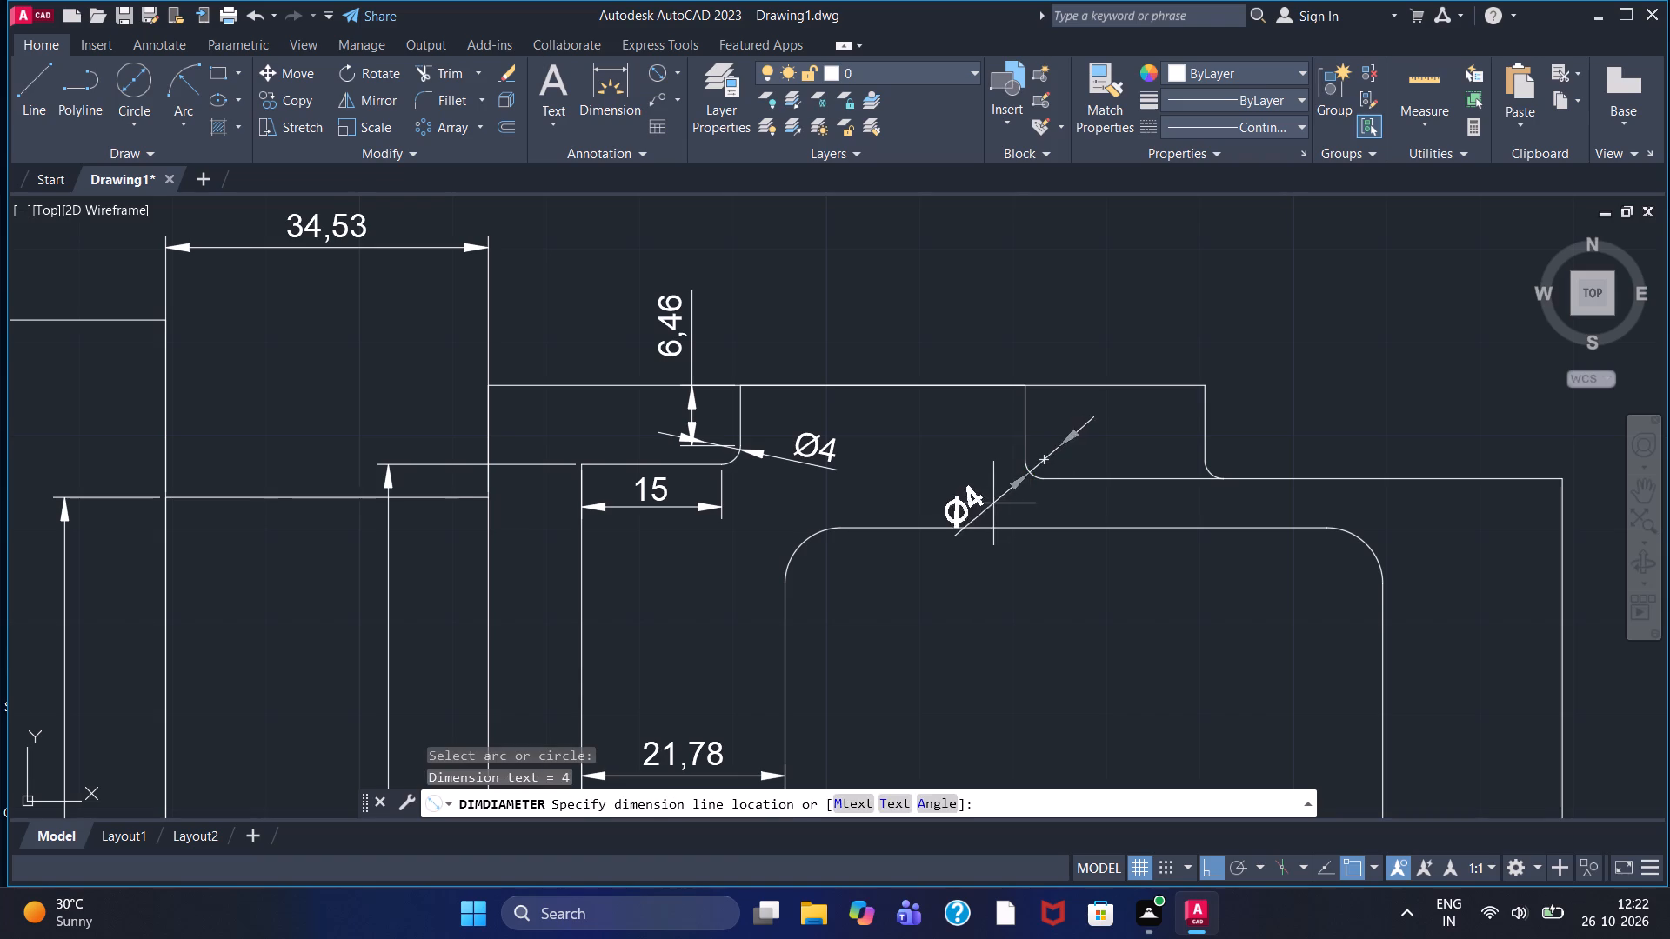
left_click(954, 505)
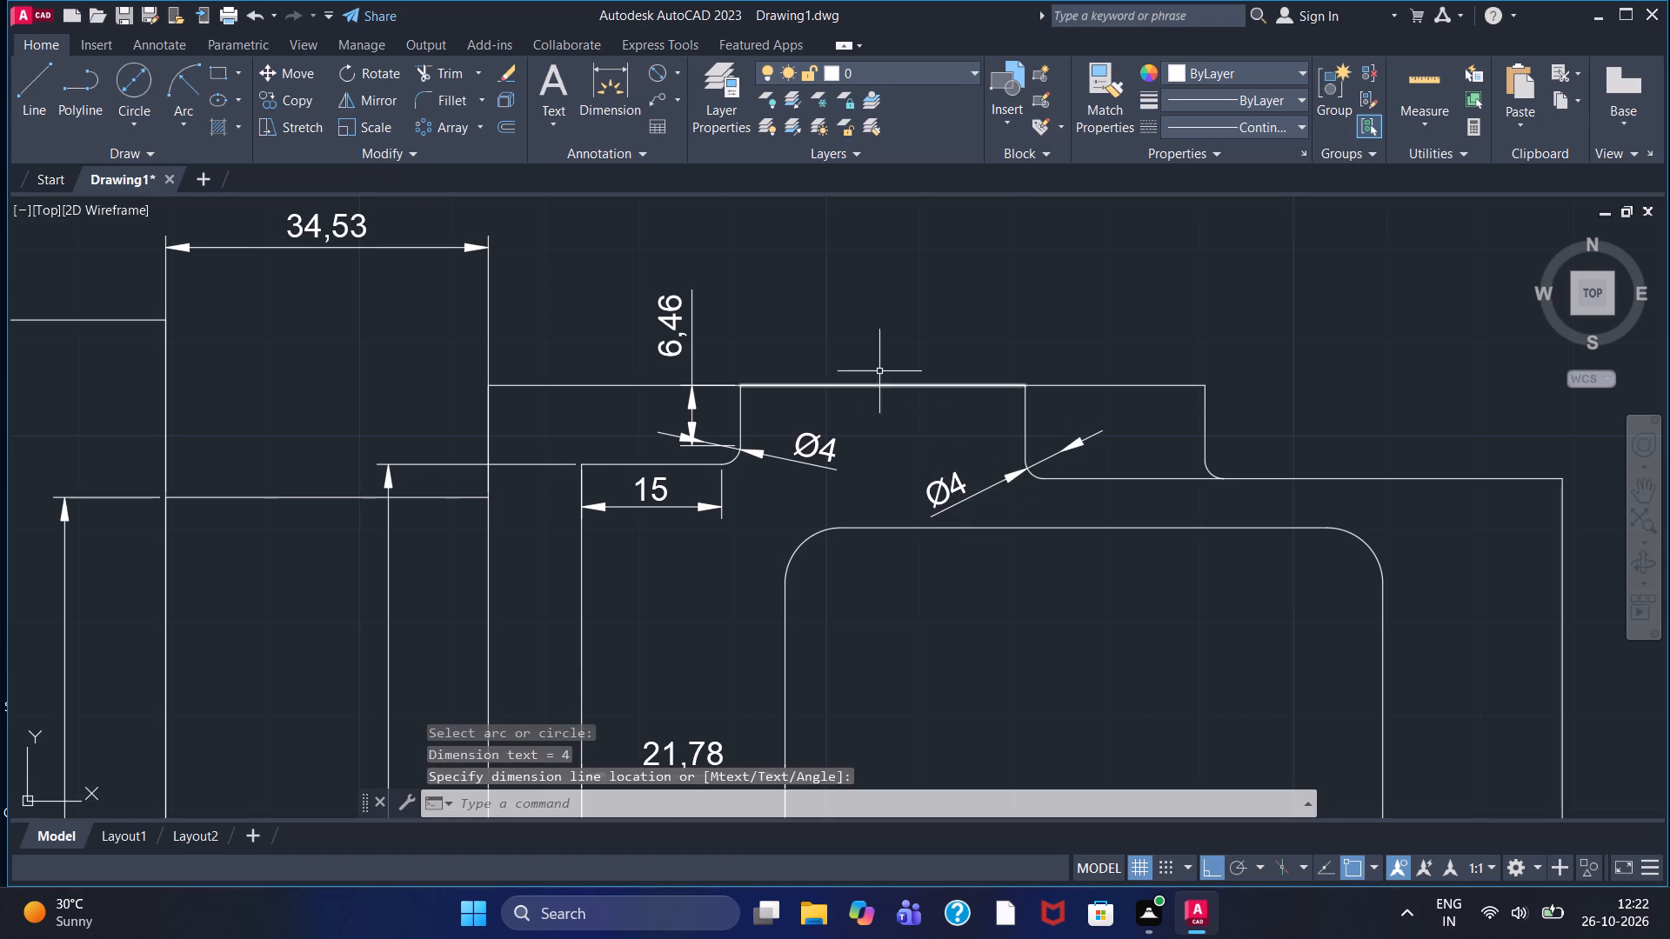
left_click(659, 66)
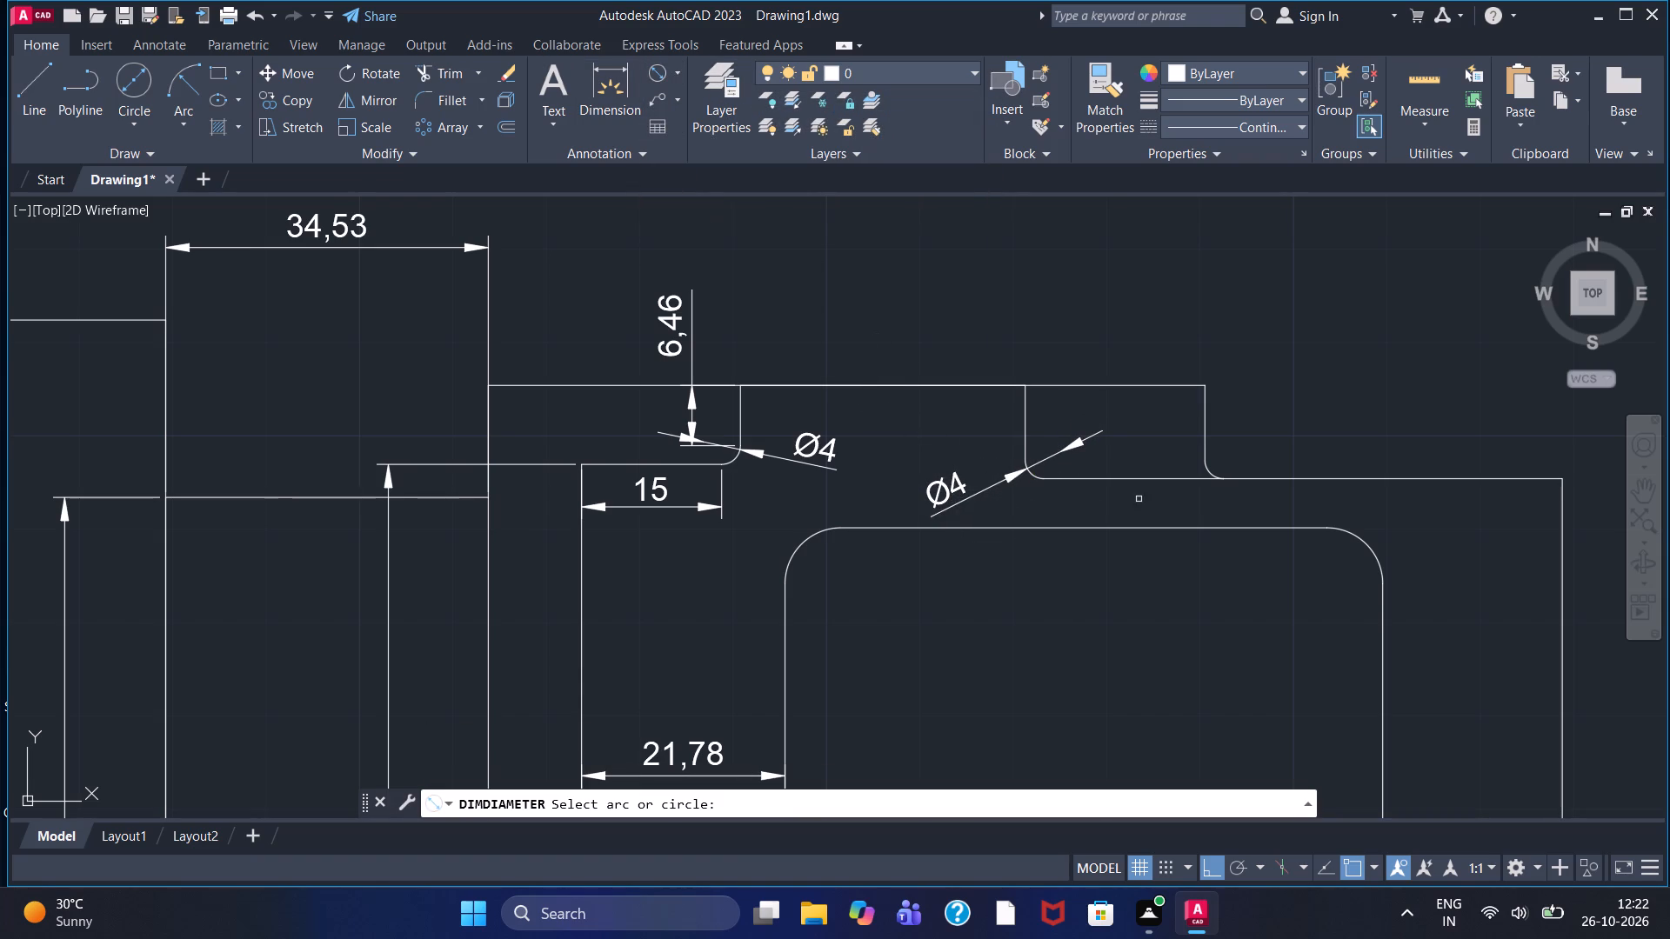
left_click(1207, 467)
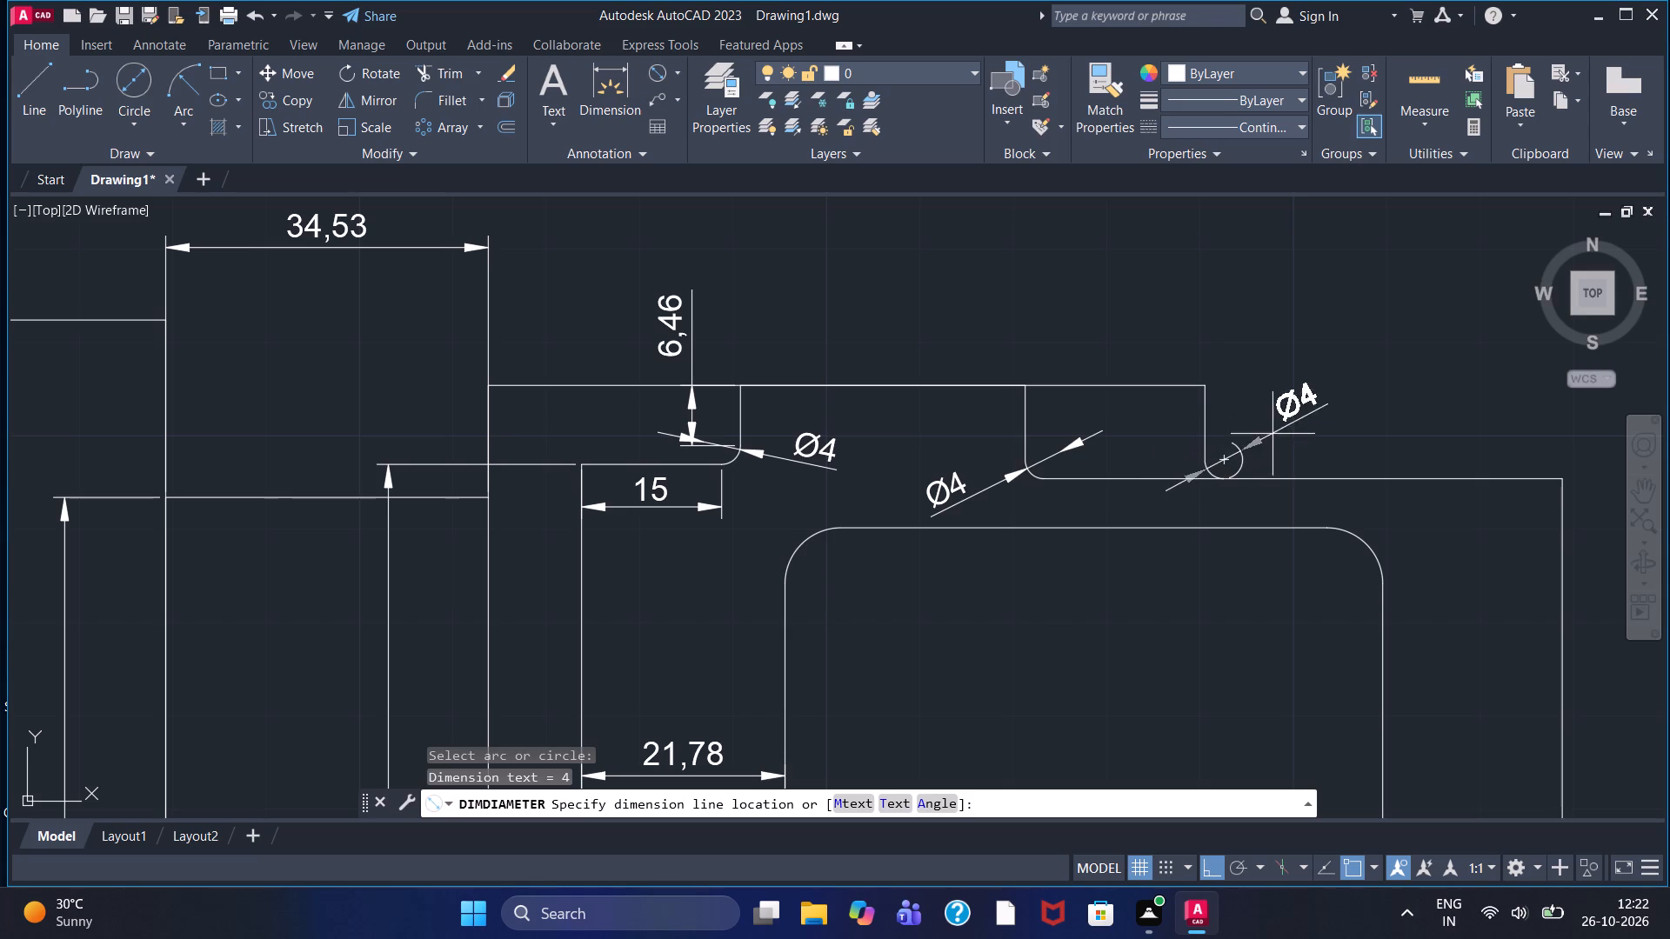
left_click(1146, 507)
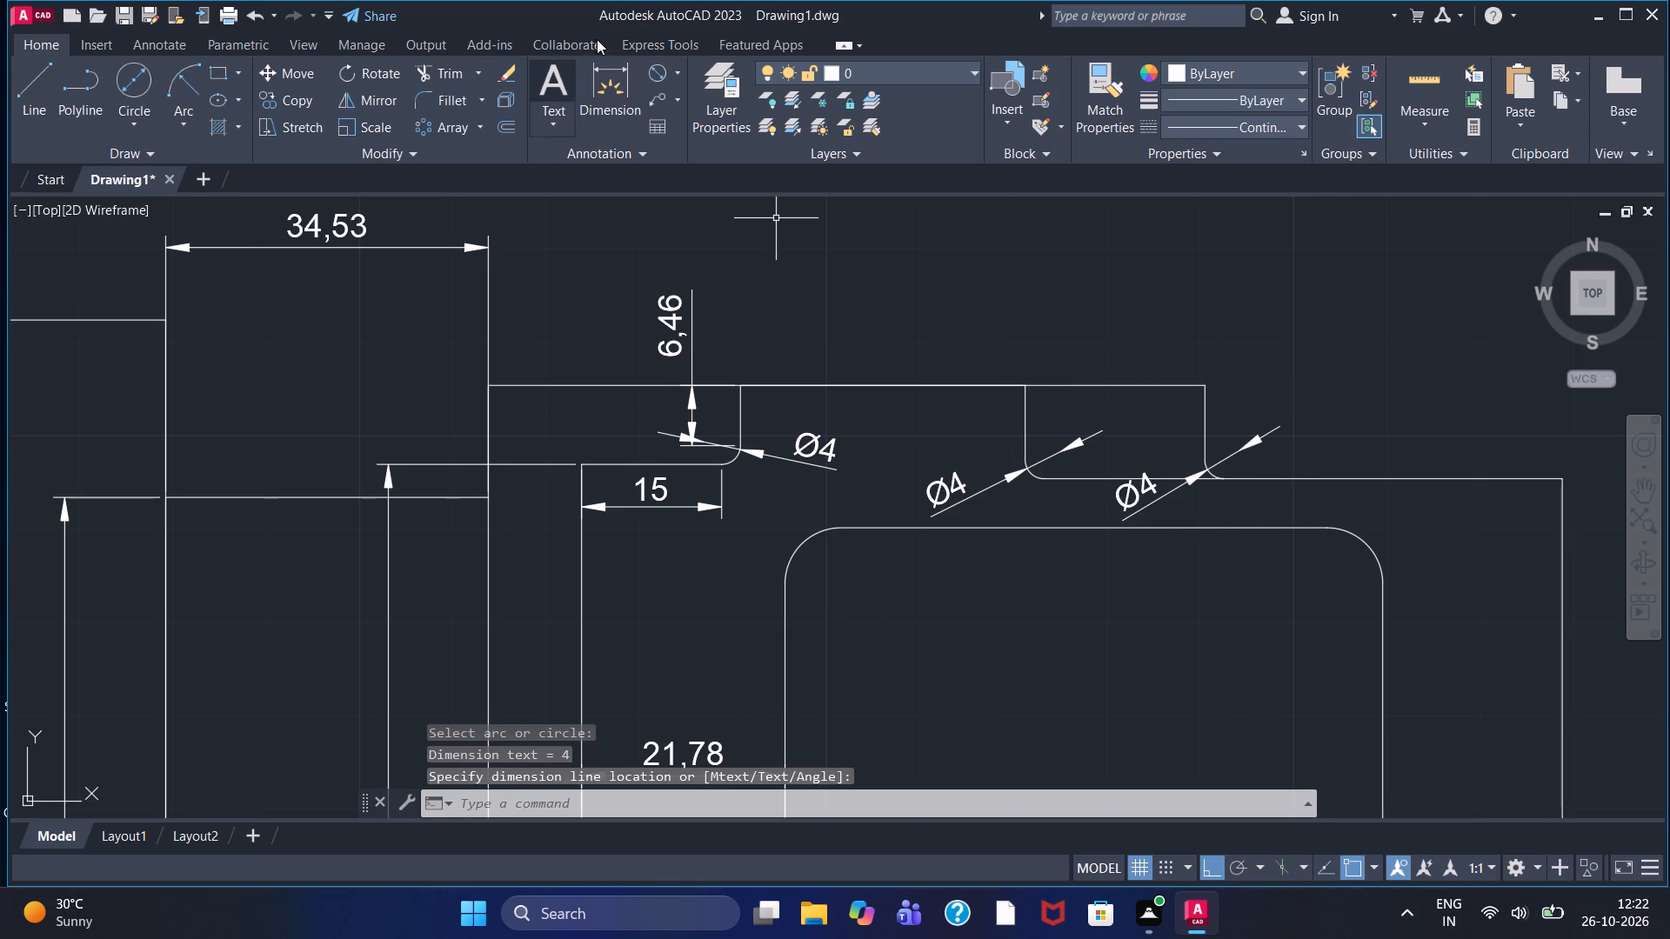
Add a vertical linear dimension to the straight edge above the middle fillet, placed on its flange side.
left_click(675, 64)
left_click(692, 102)
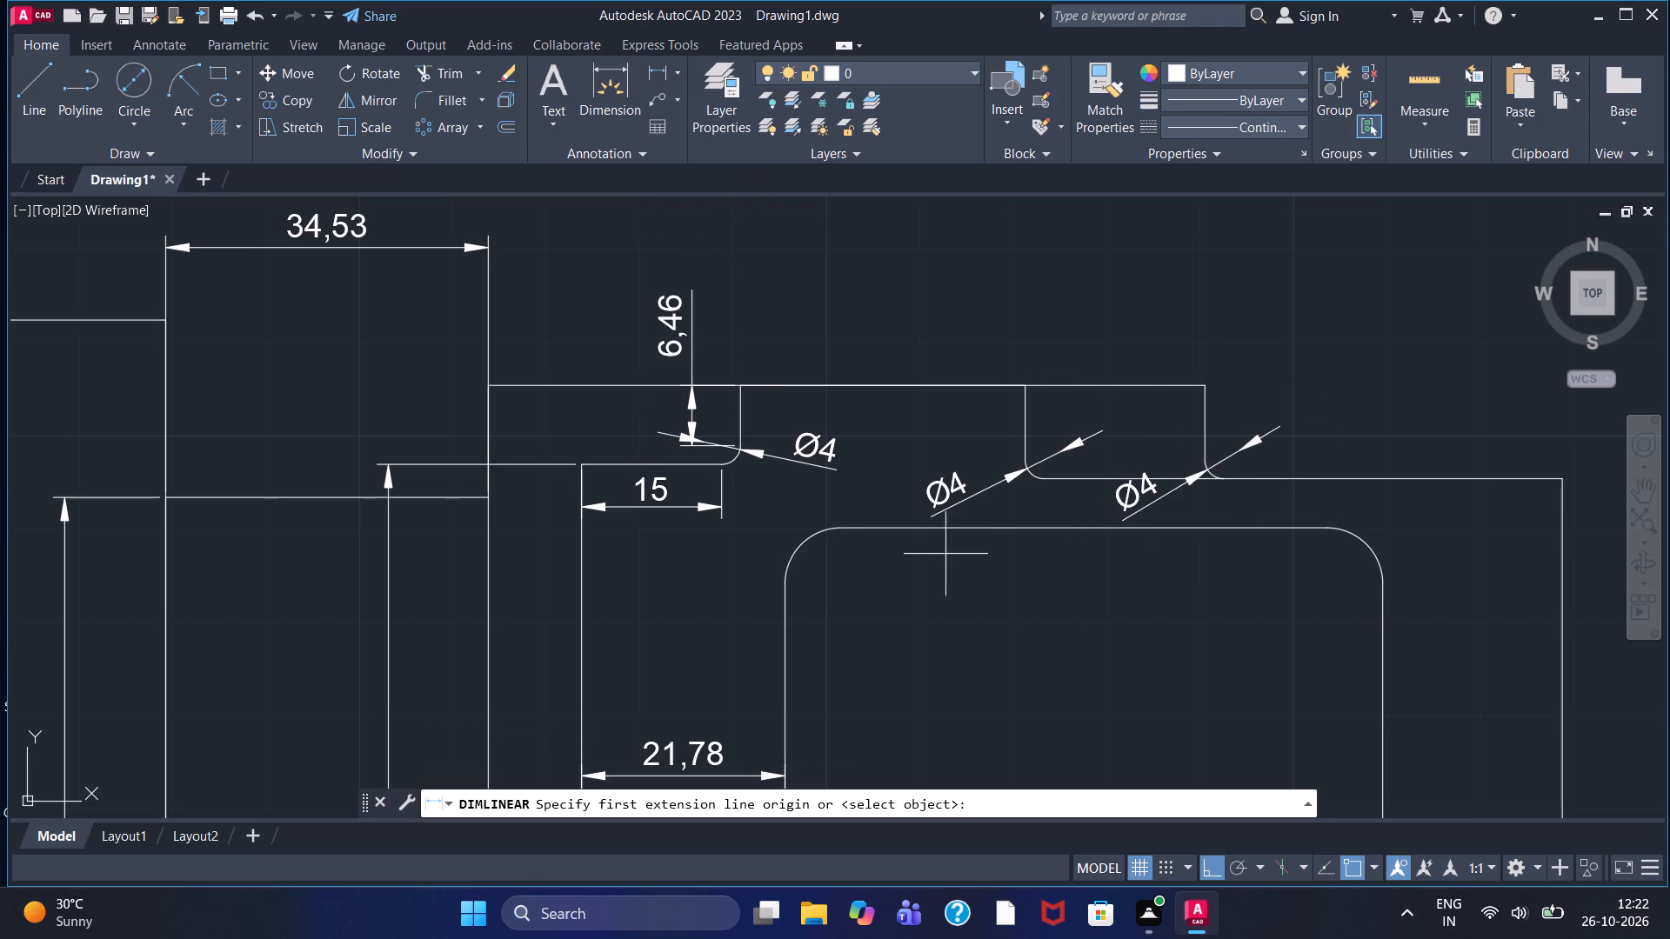
left_click(1030, 393)
left_click(1025, 456)
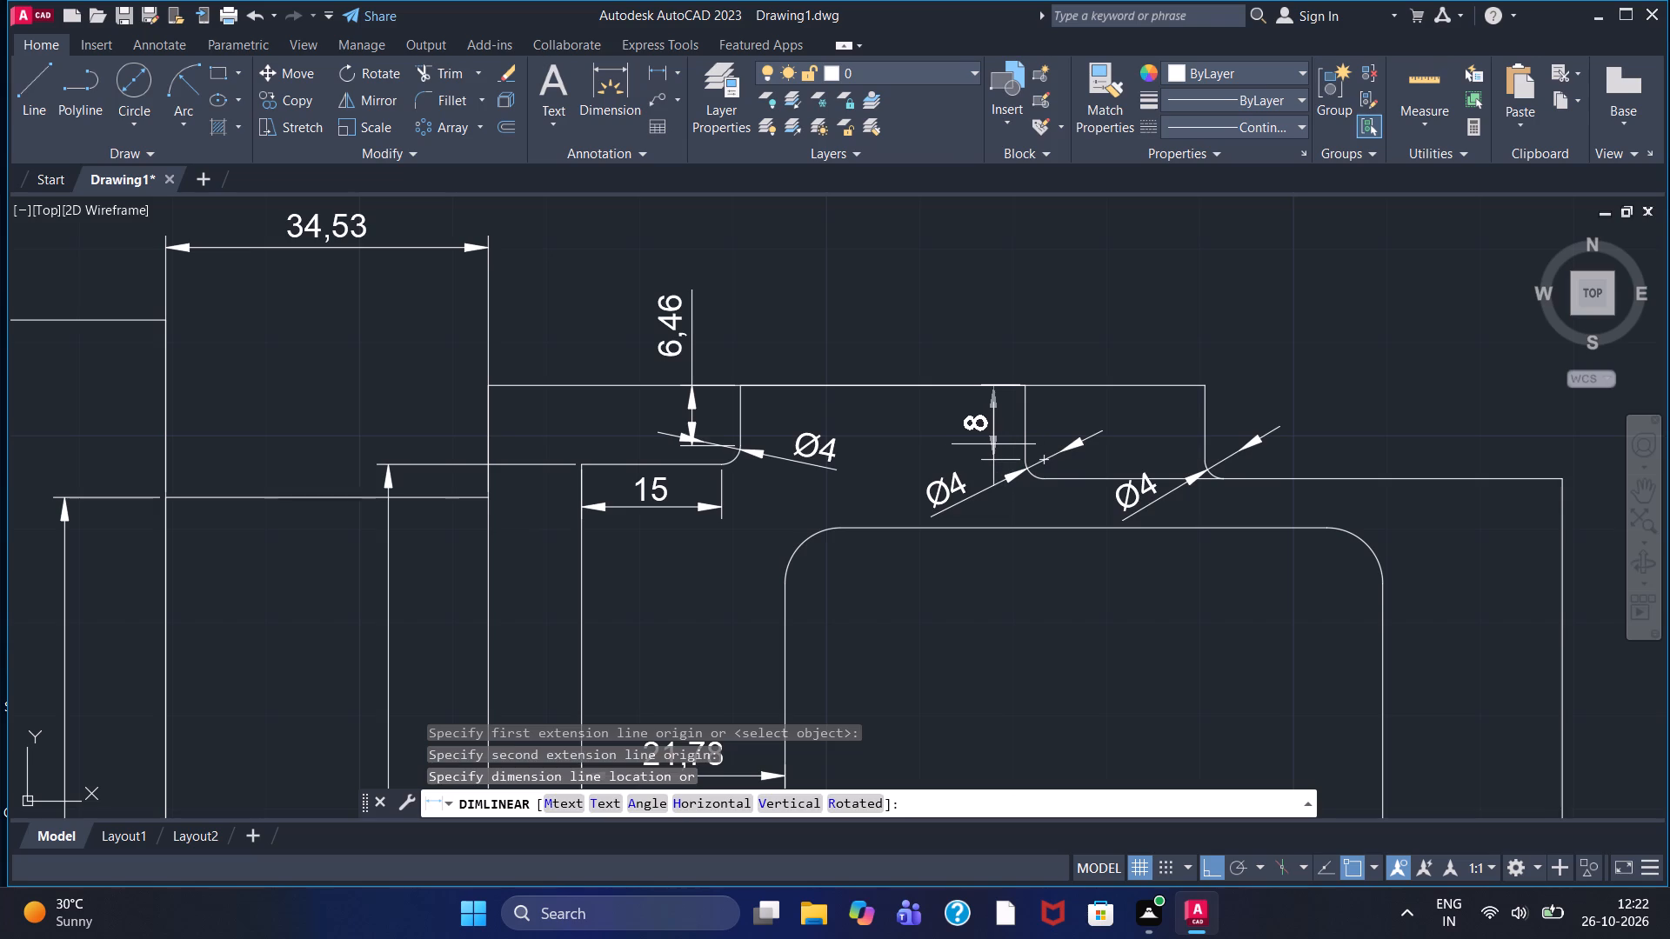
left_click(987, 444)
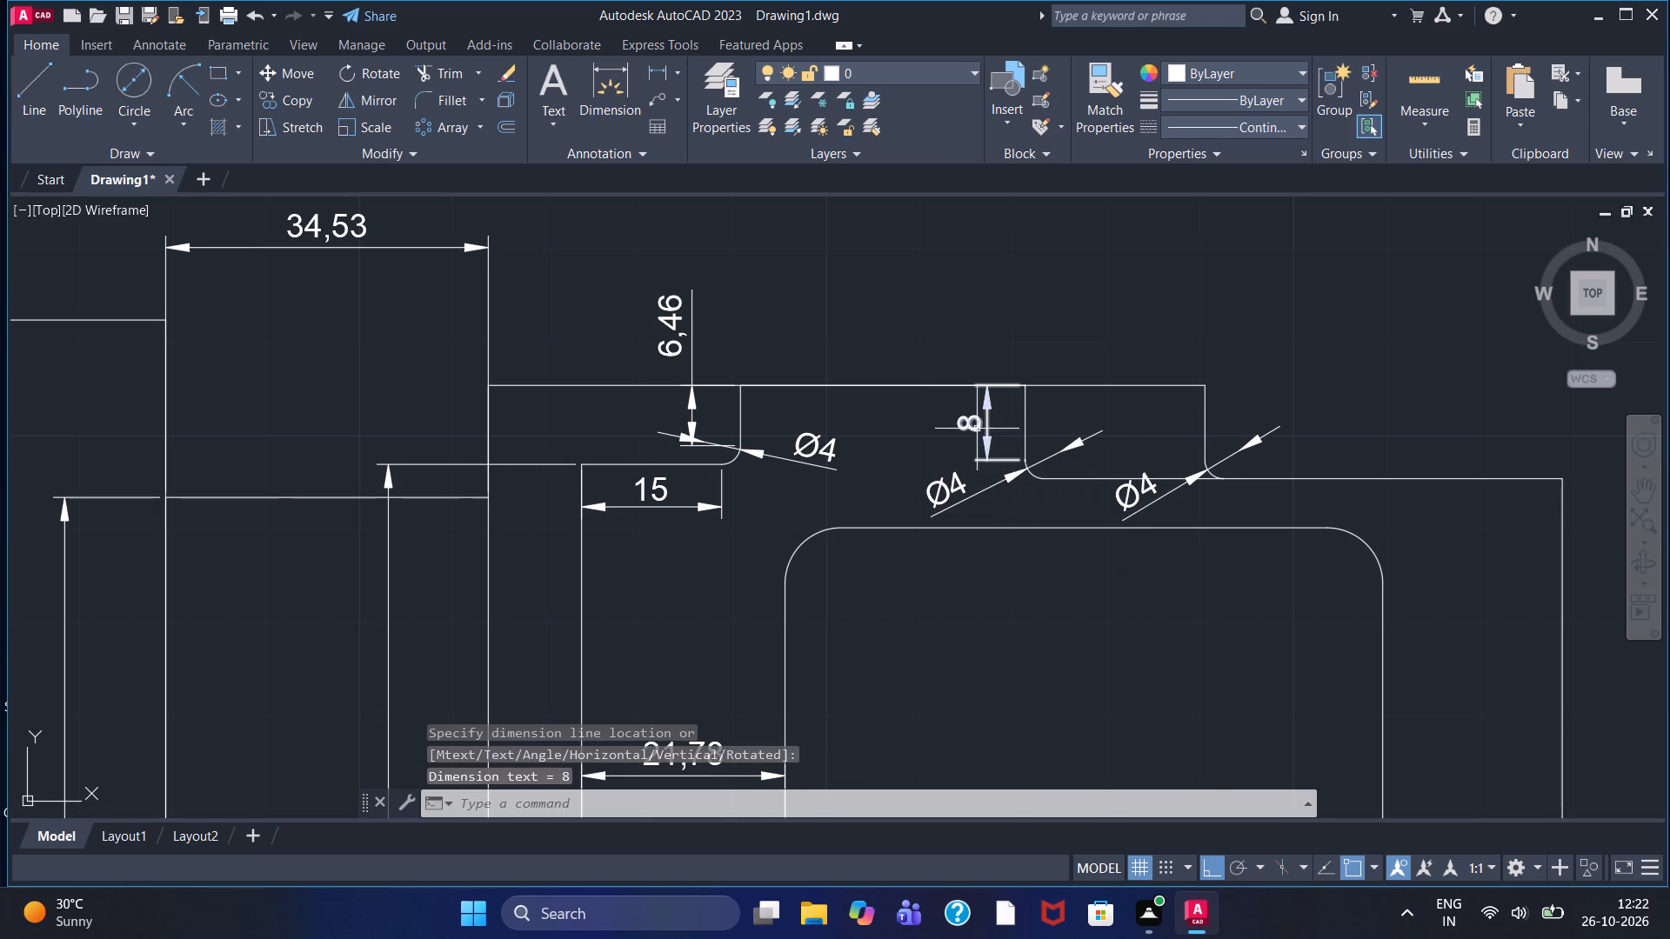
Add a horizontal linear dimension between the lower ends of the middle and last fillets, placed above the body's upper edge.
left_click(662, 69)
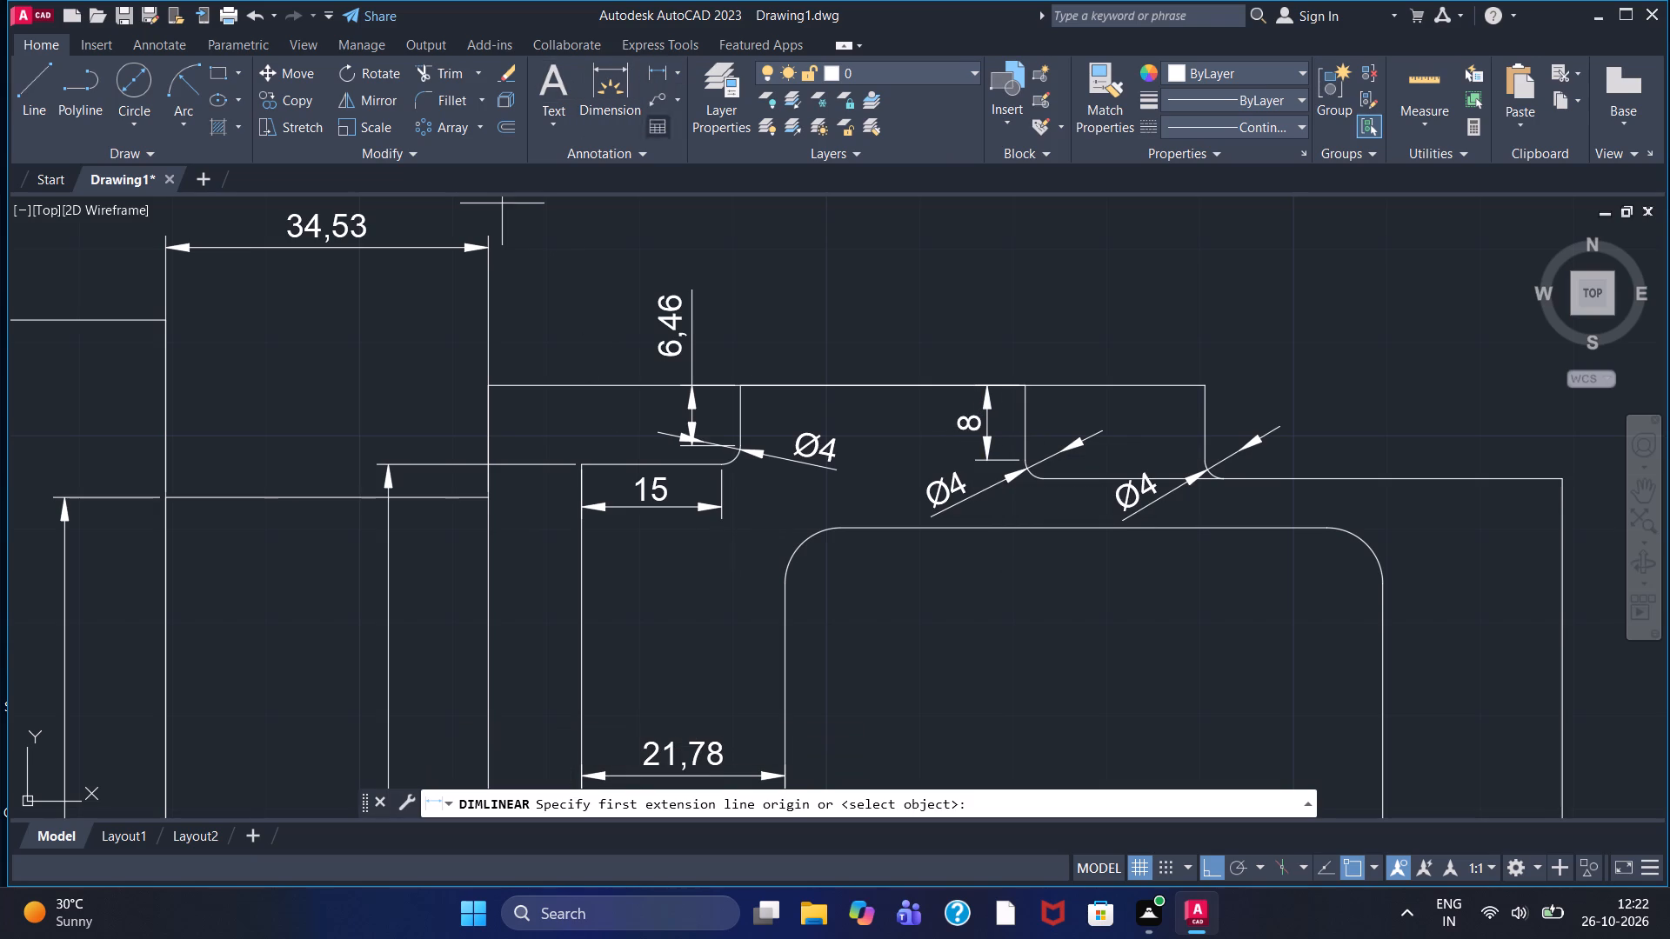
left_click(1056, 478)
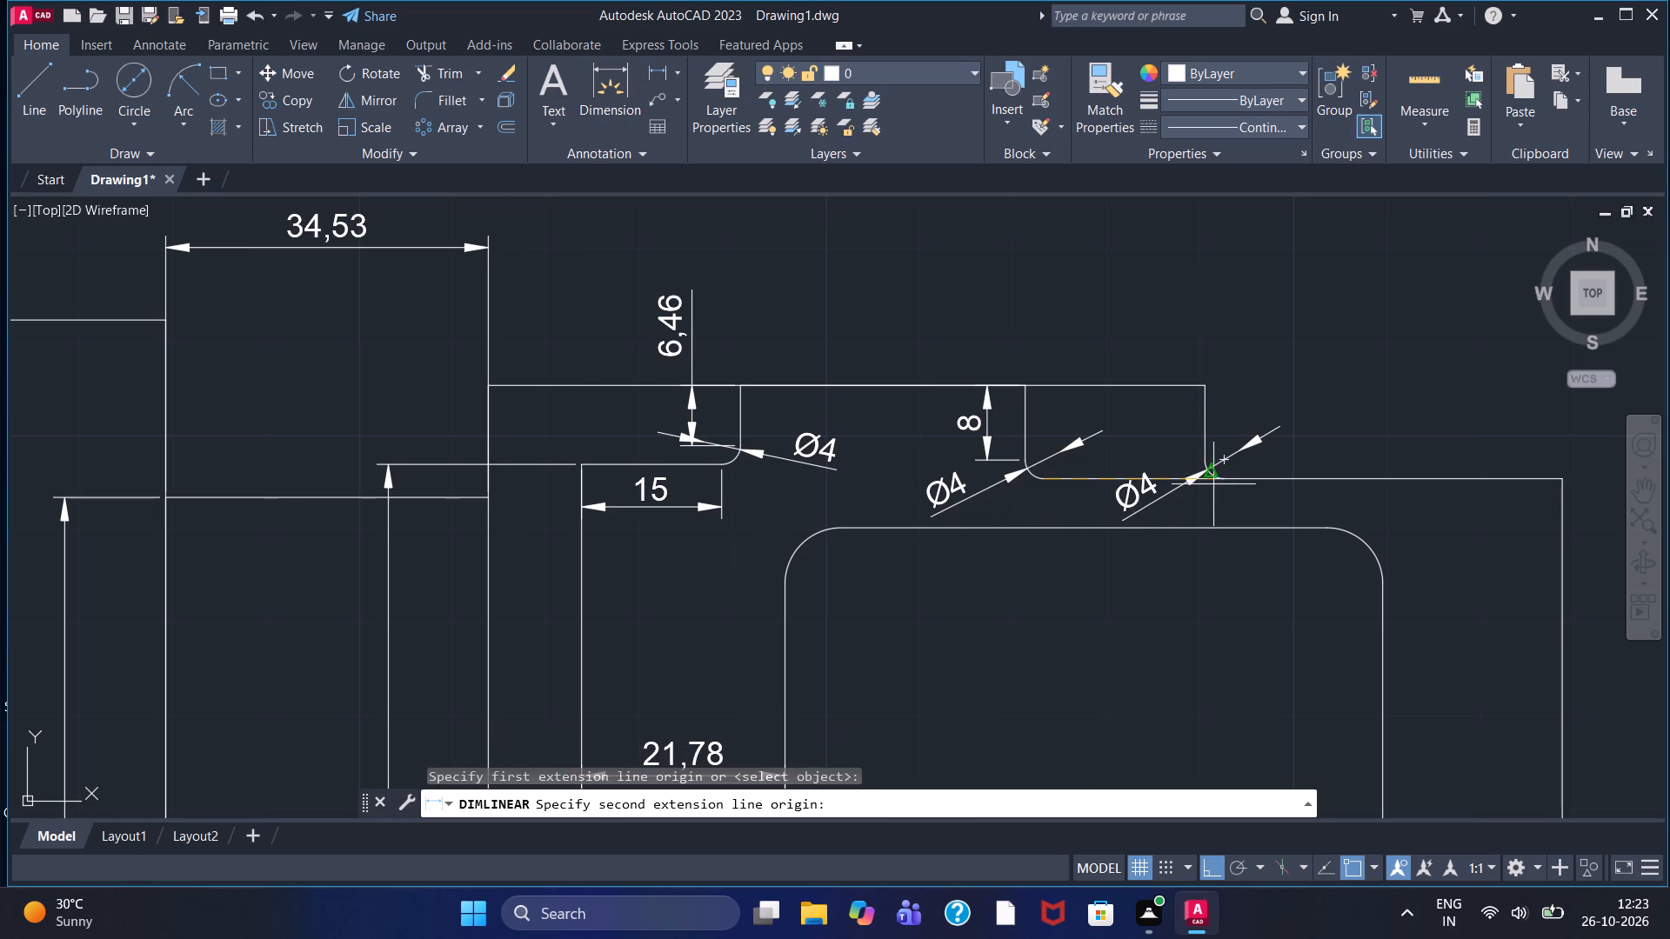
left_click(1216, 483)
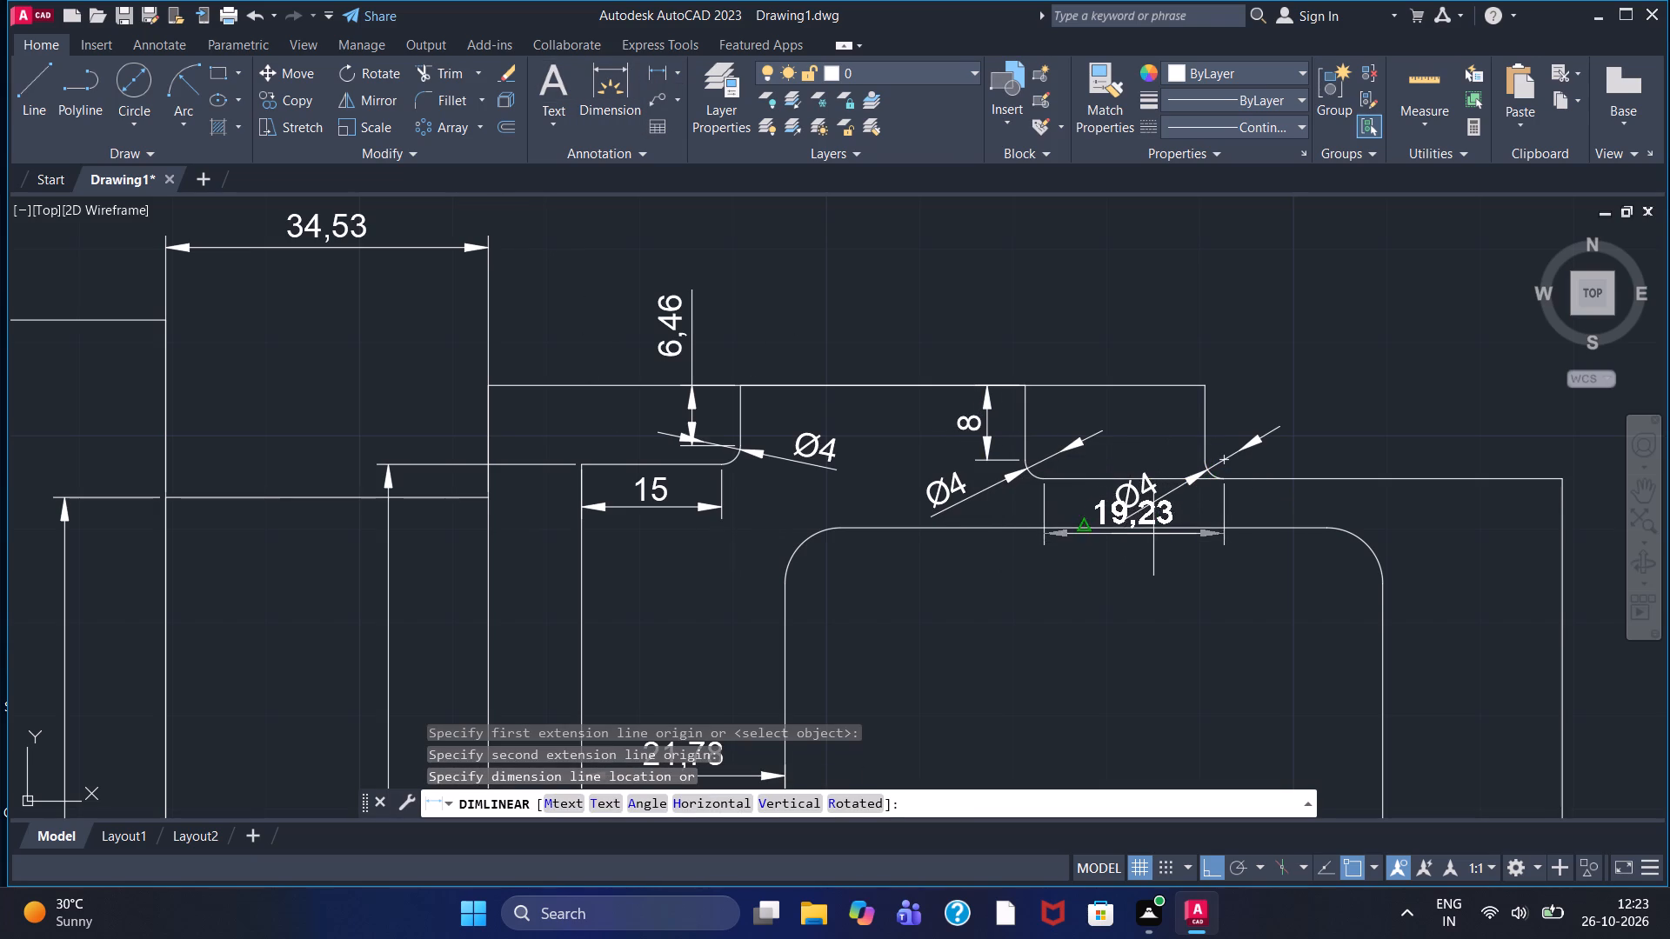
left_click(1123, 342)
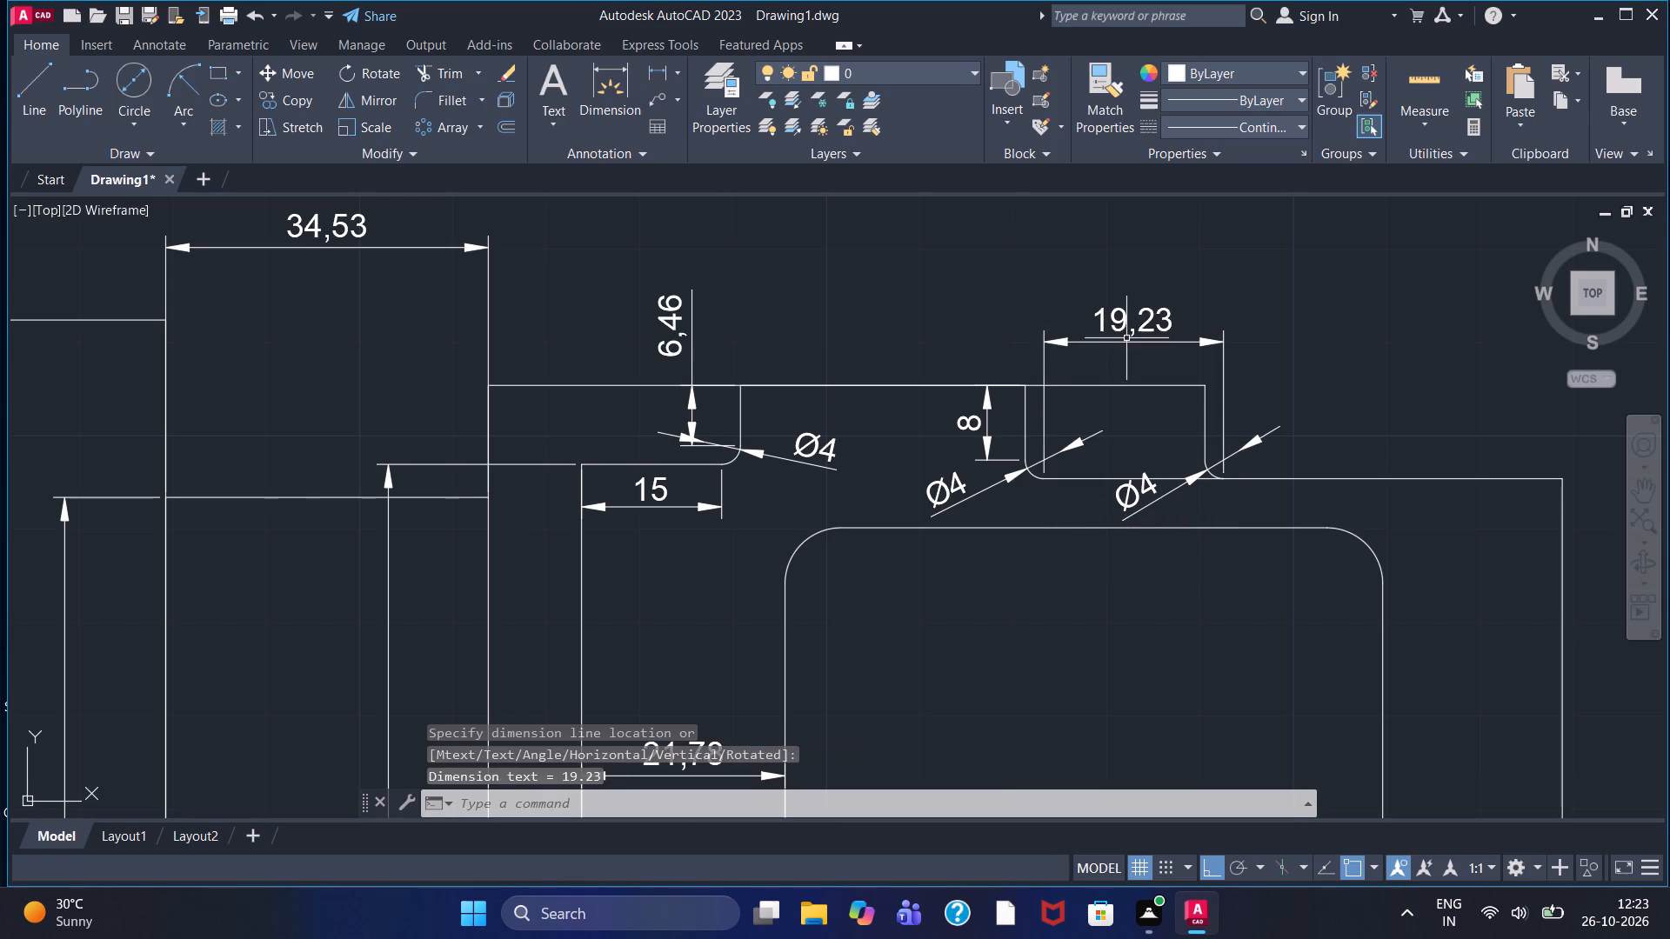
Add a horizontal linear dimension from the last fillet's lower end to the body's far upper corner, aligned with the dimension between the fillets.
scroll(1126, 370, "down", 1)
middle_click_drag(1244, 403, 1095, 358)
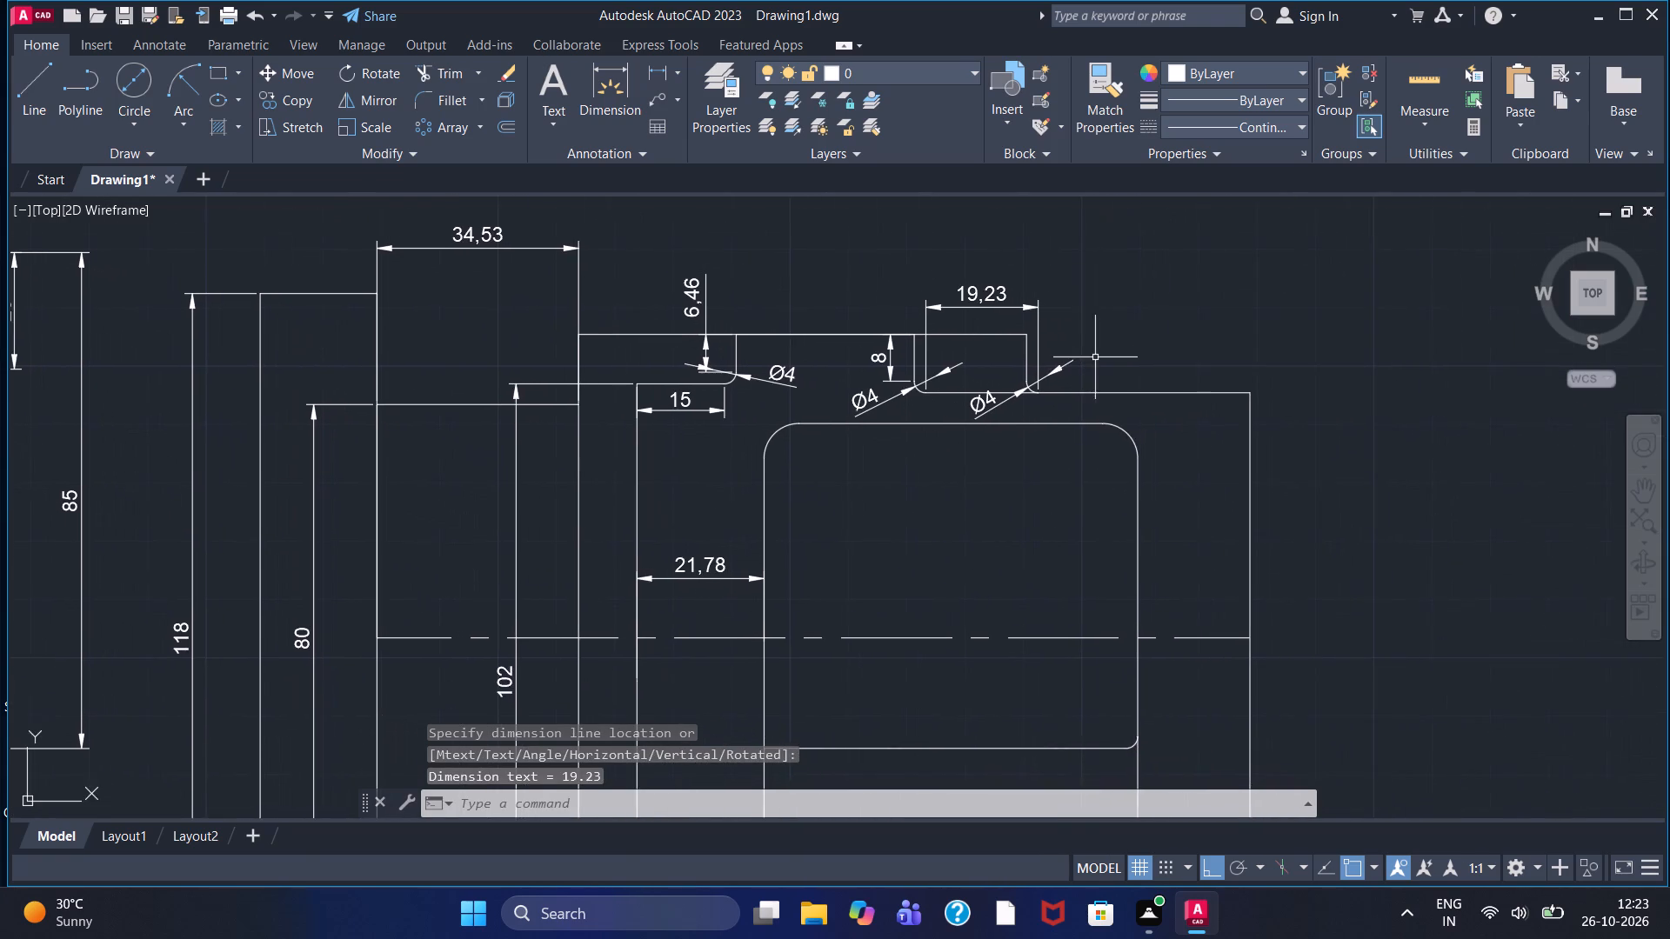
scroll(1092, 357, "up", 1)
left_click(654, 64)
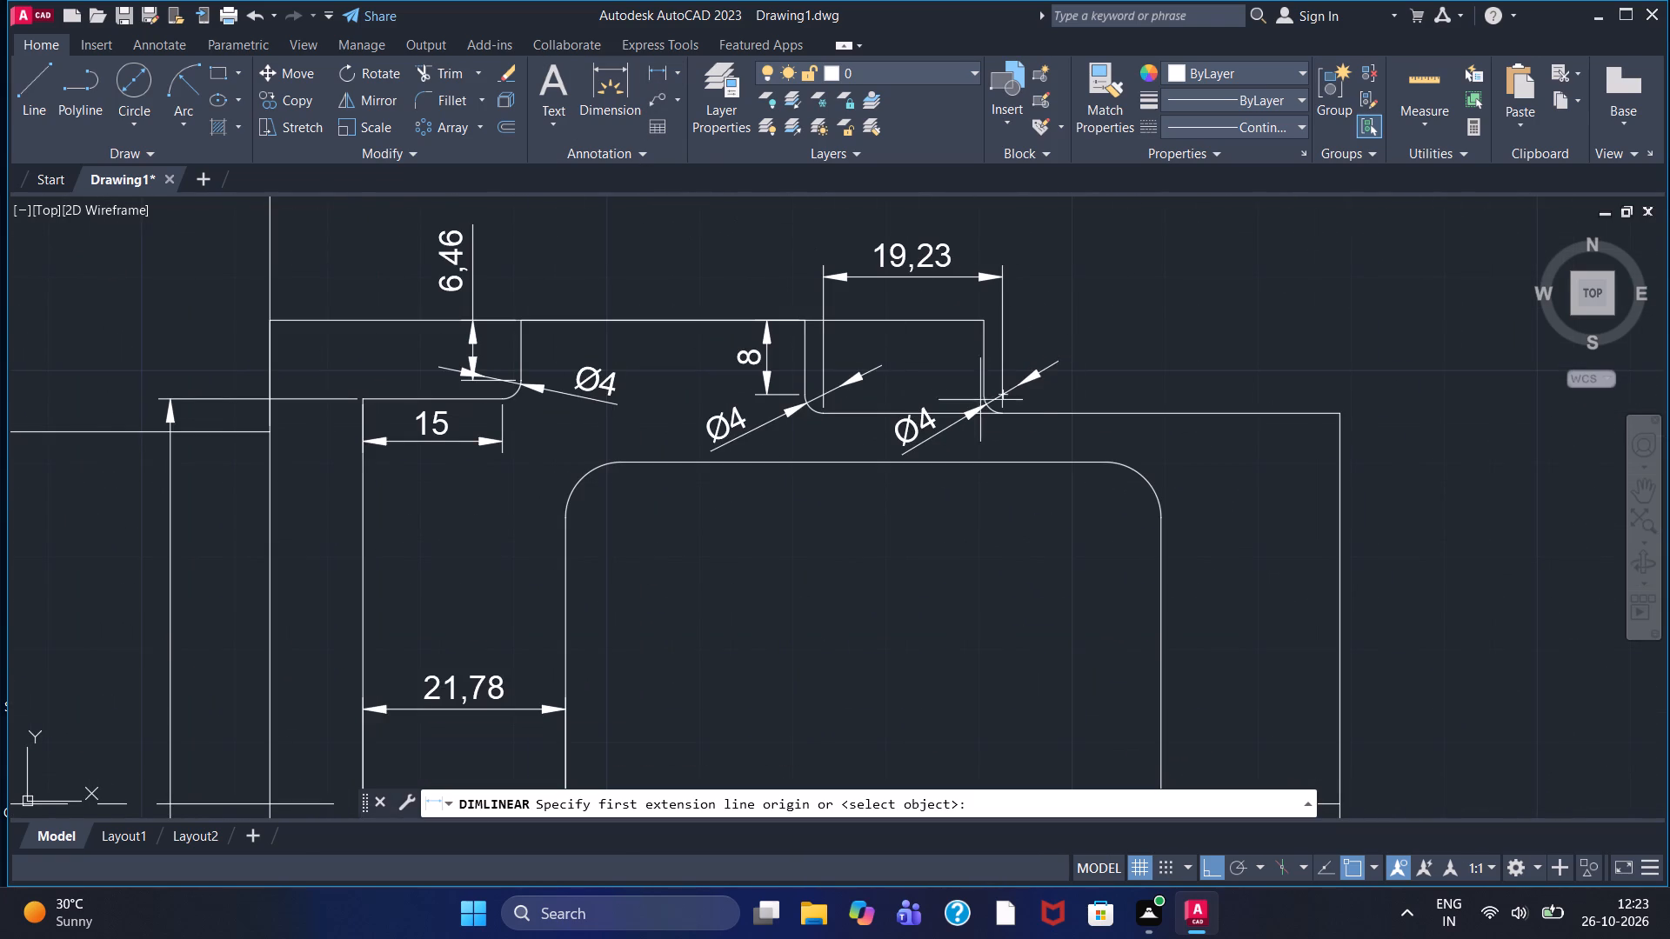
left_click(1012, 410)
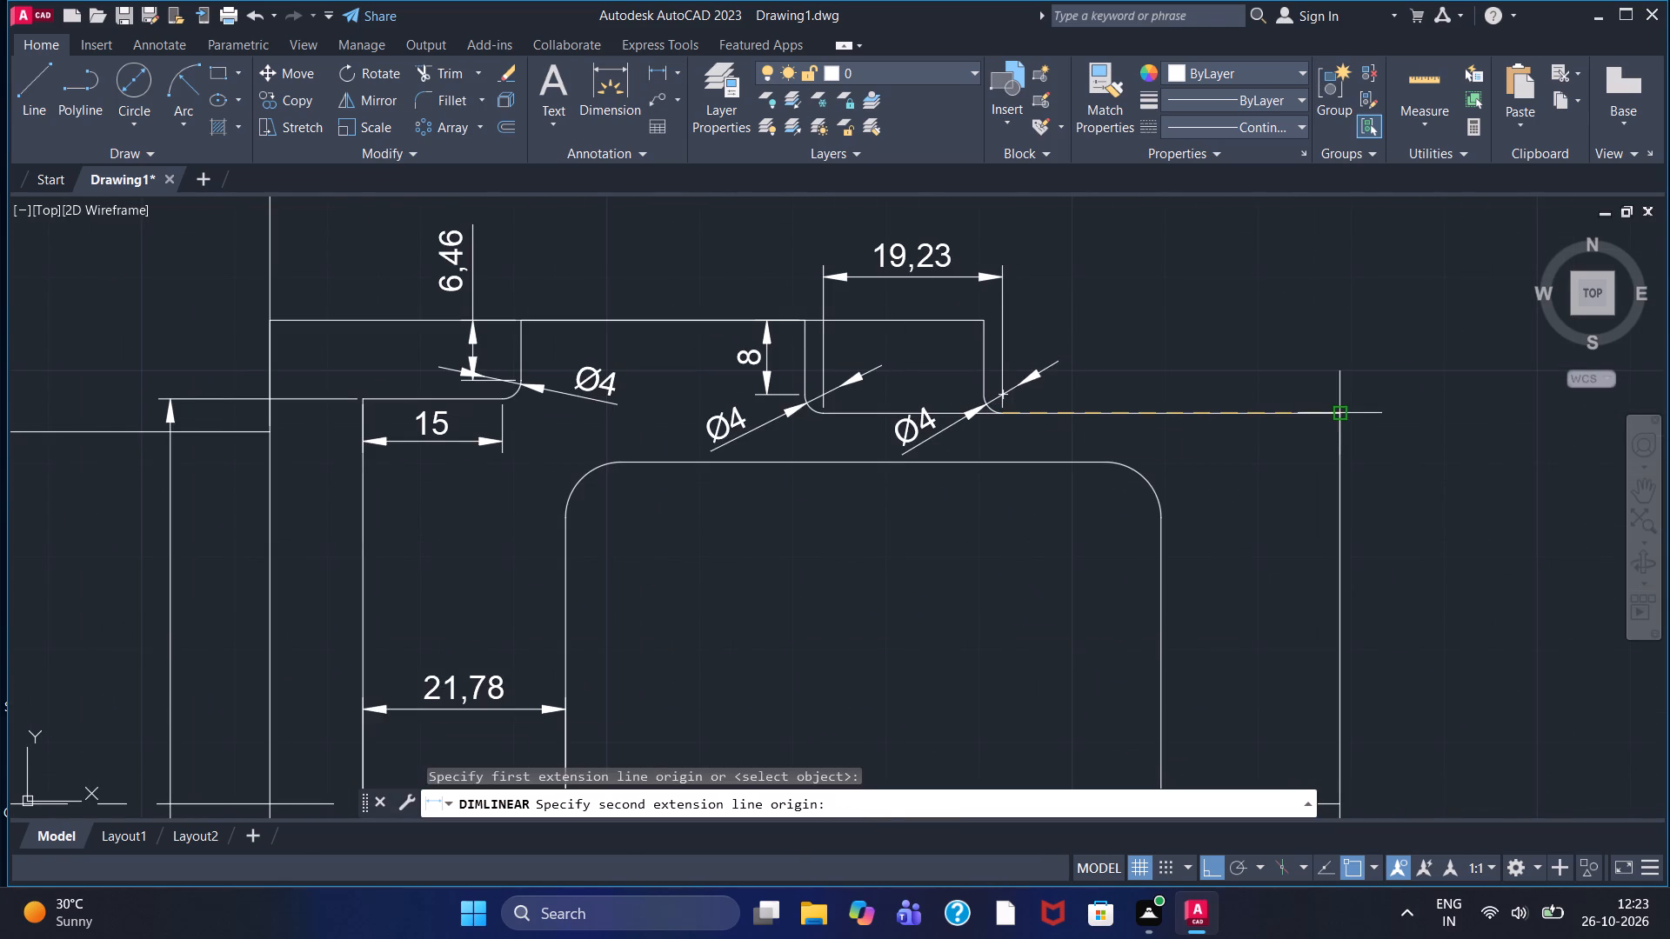
left_click(1342, 414)
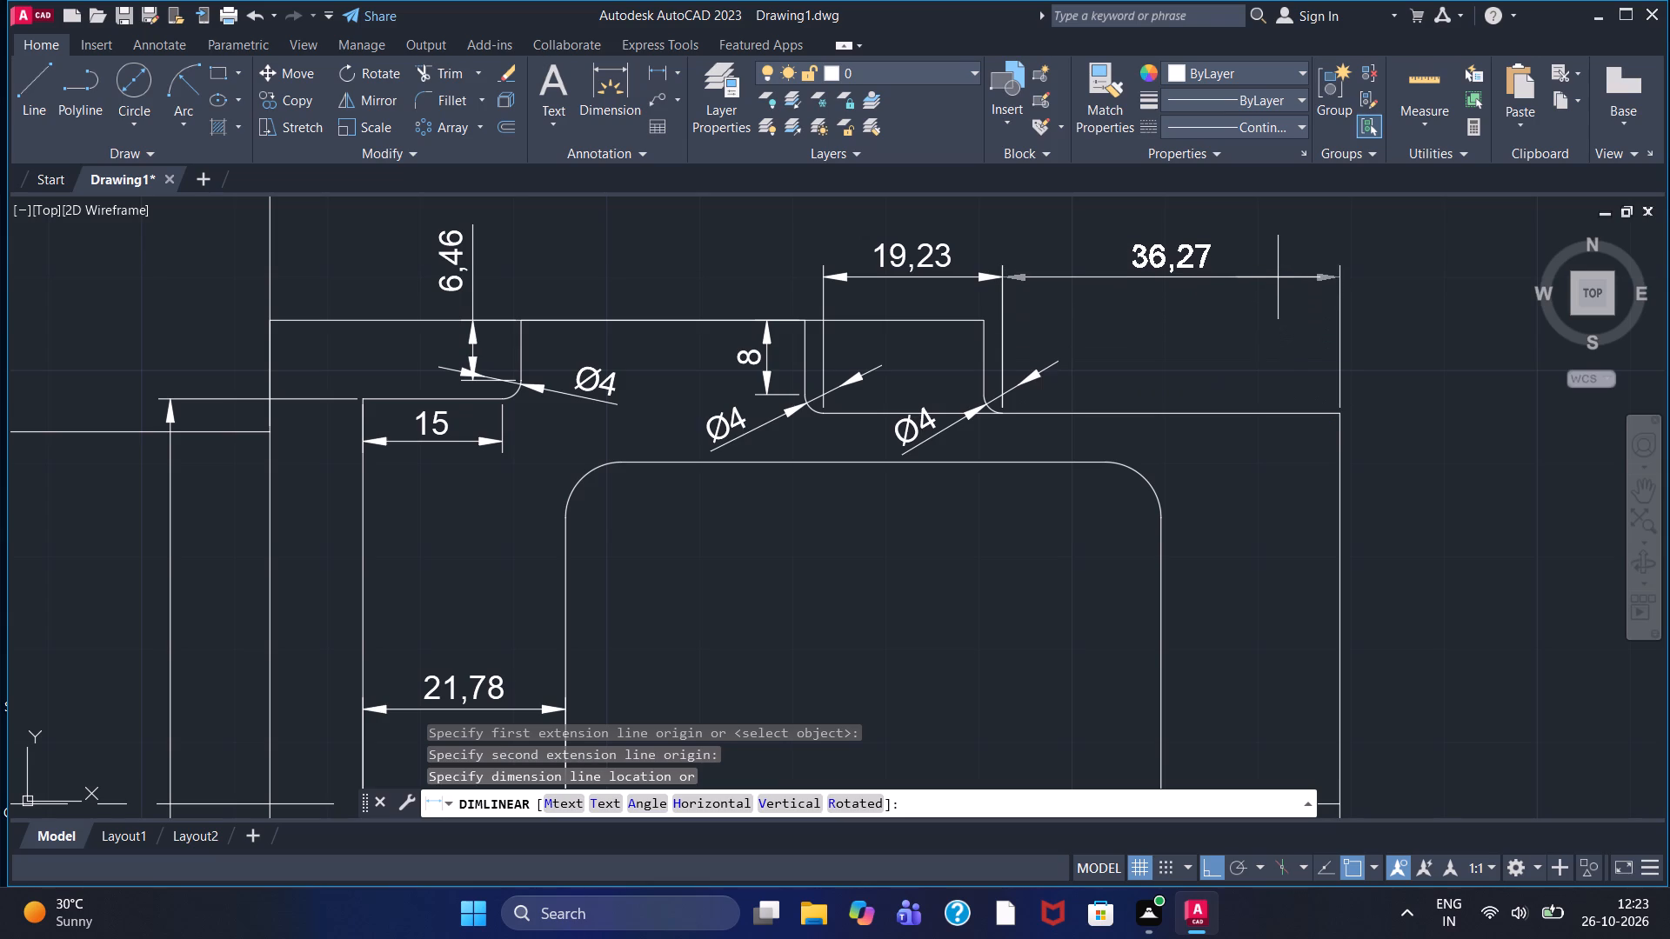
left_click(1278, 278)
Add a vertical linear dimension to the straight side of the rounded window farthest from the flange, placed outside the window.
scroll(1279, 302, "down", 1)
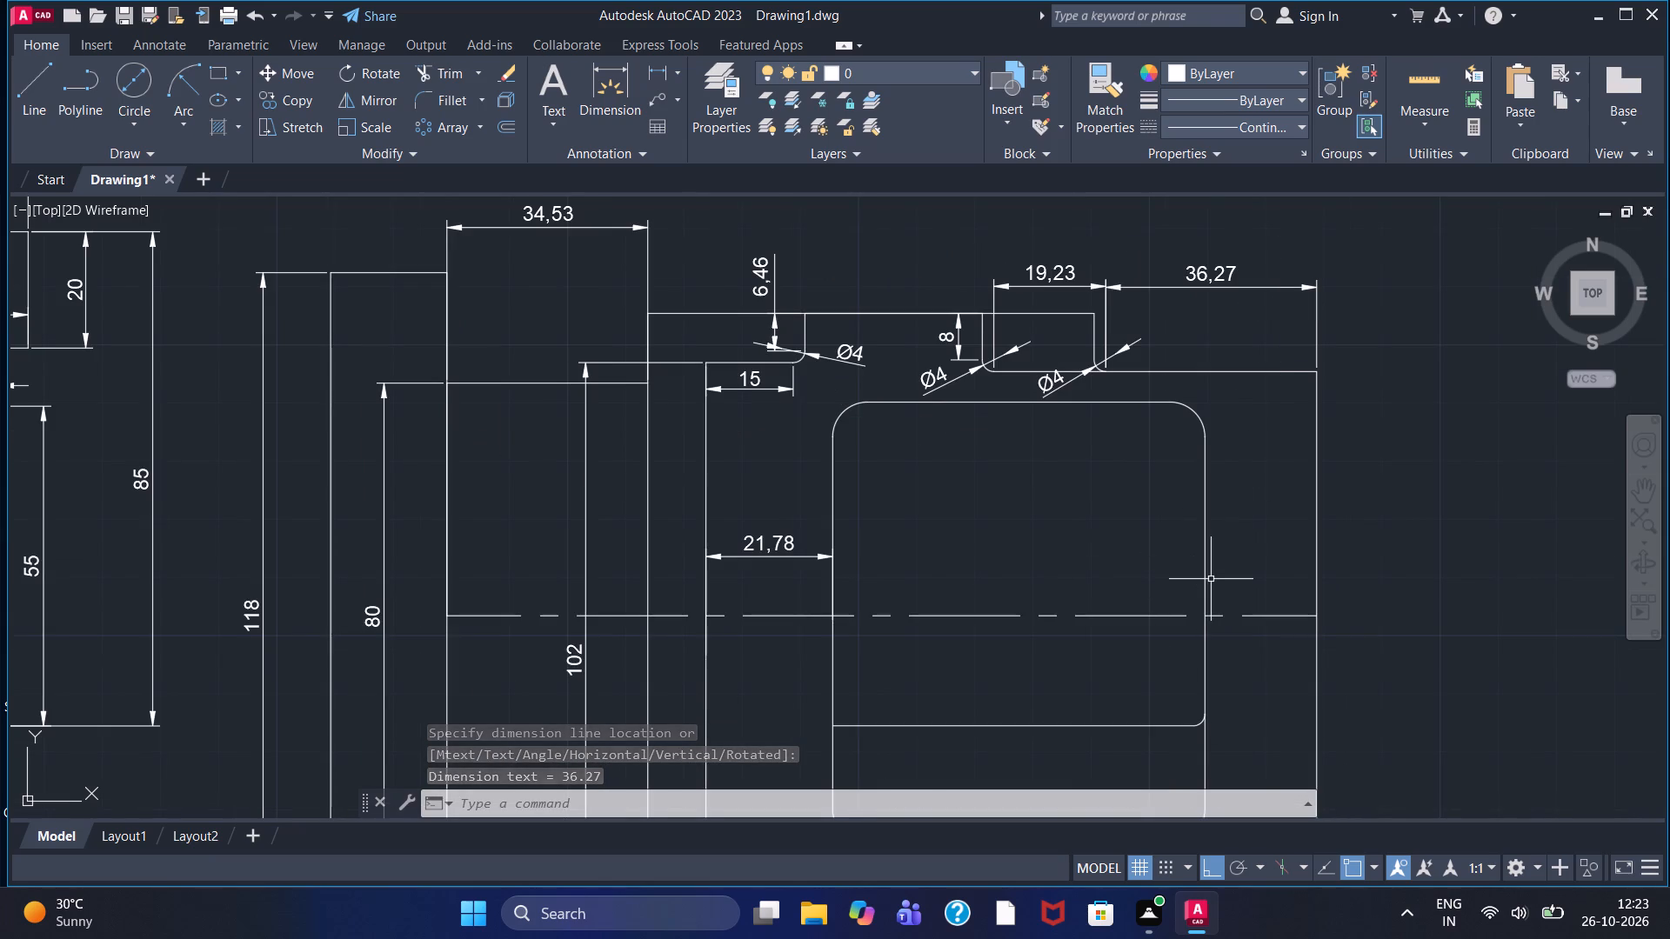
left_click(655, 68)
scroll(1057, 512, "down", 1)
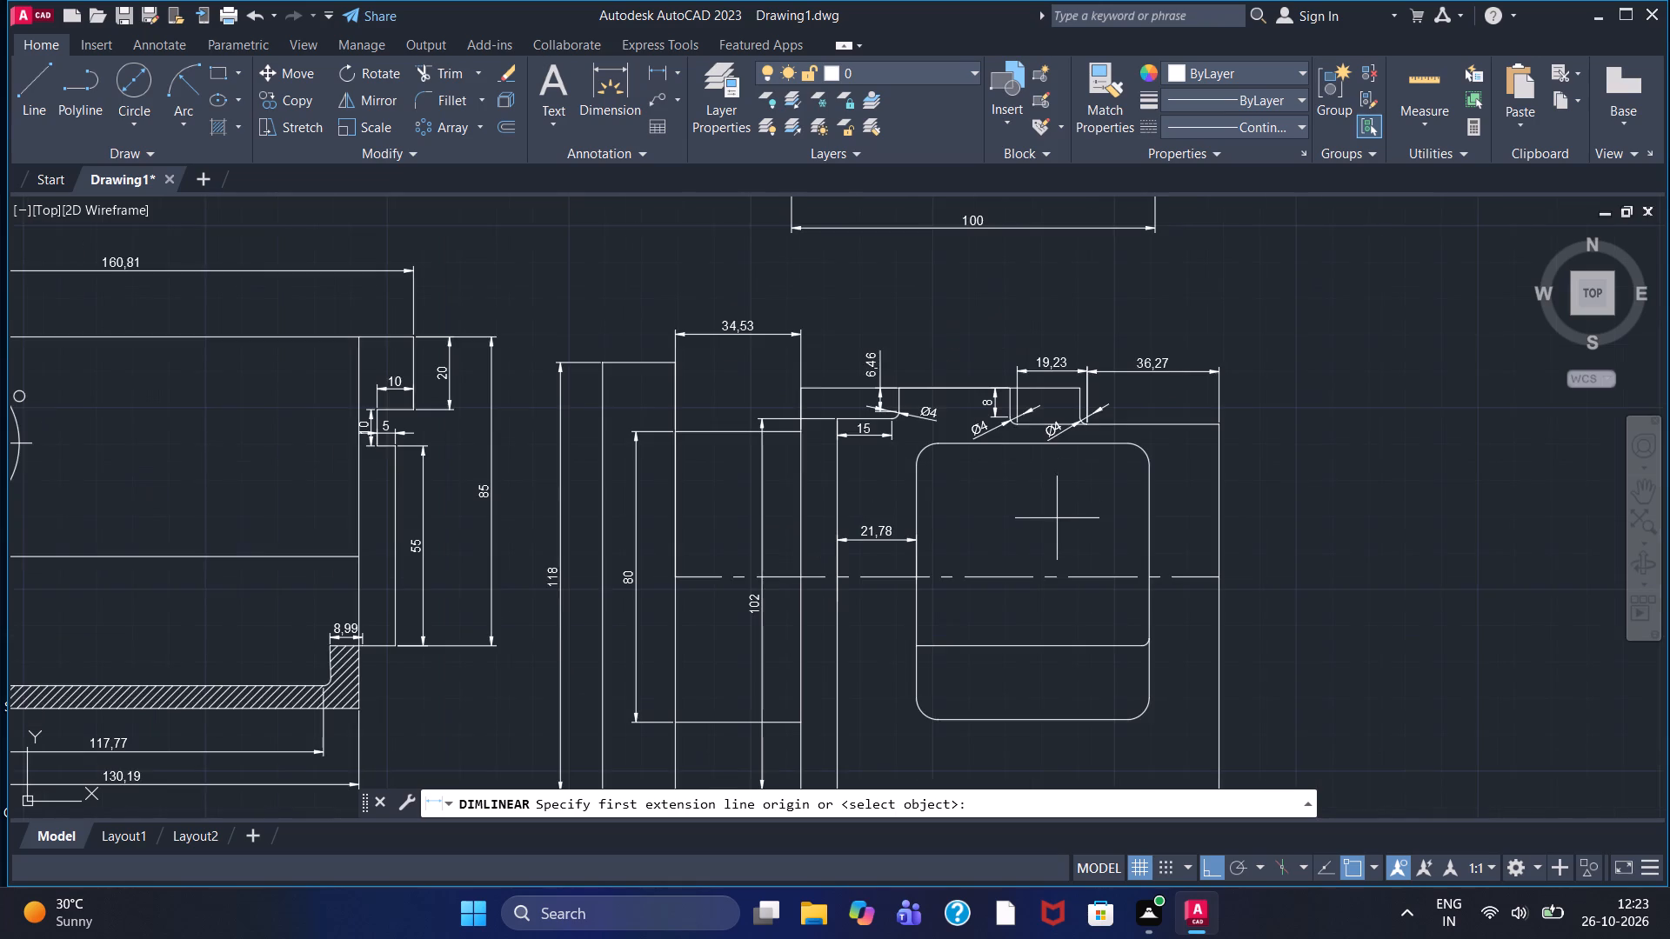
middle_click_drag(1058, 521, 955, 469)
left_click(1050, 413)
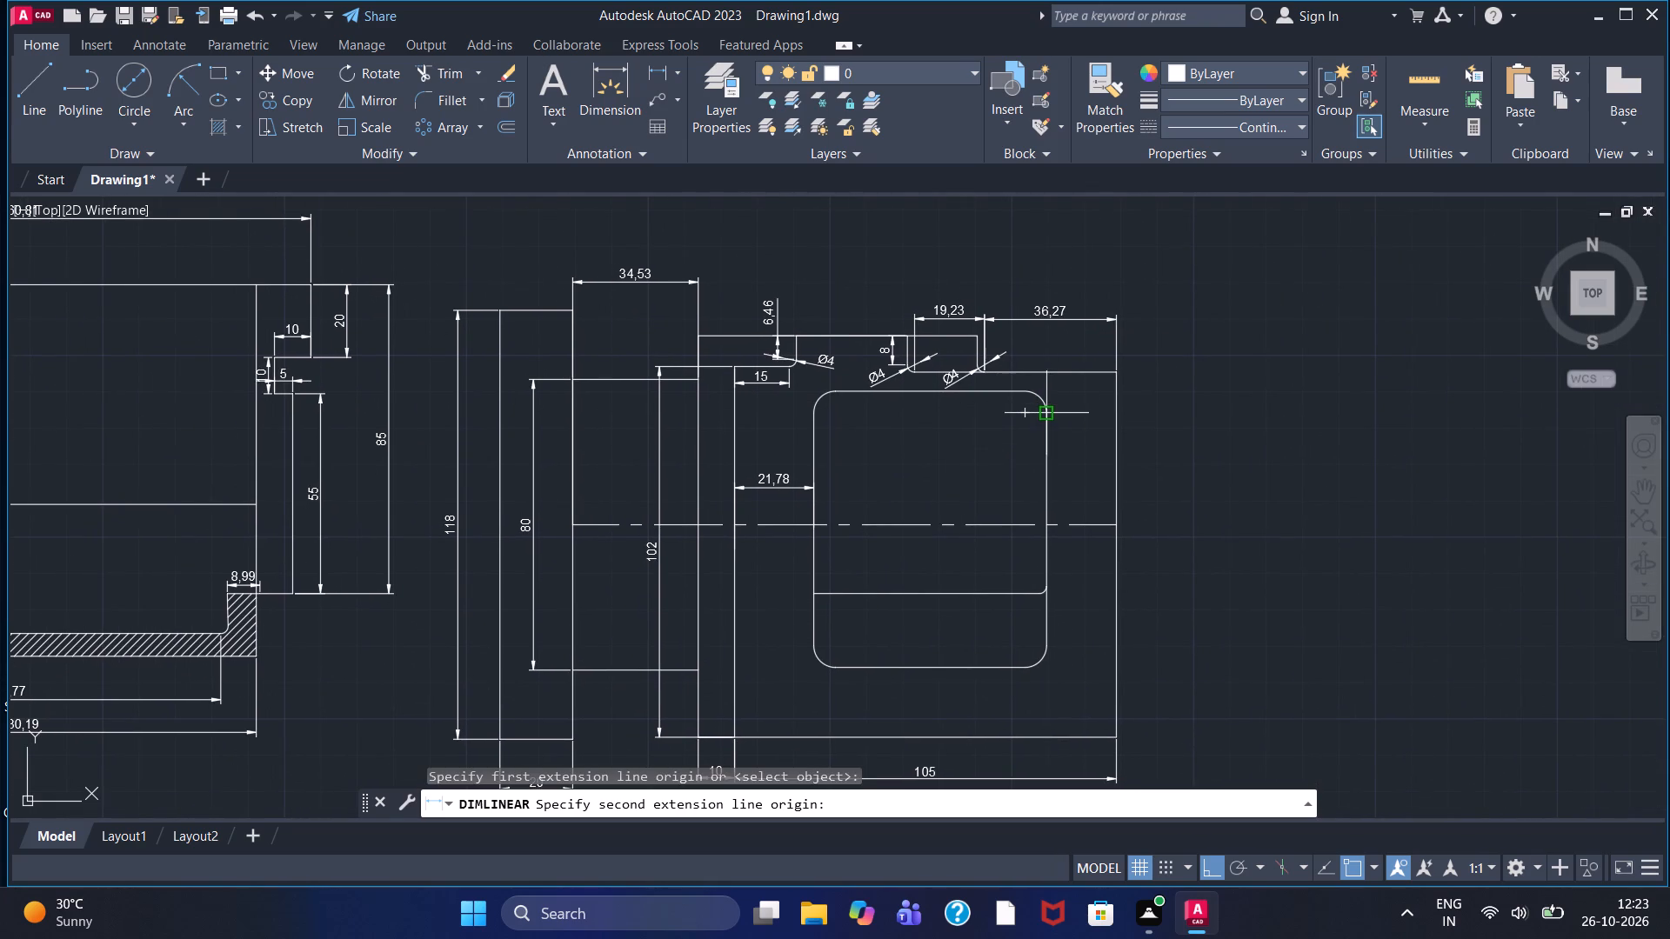
left_click(1051, 656)
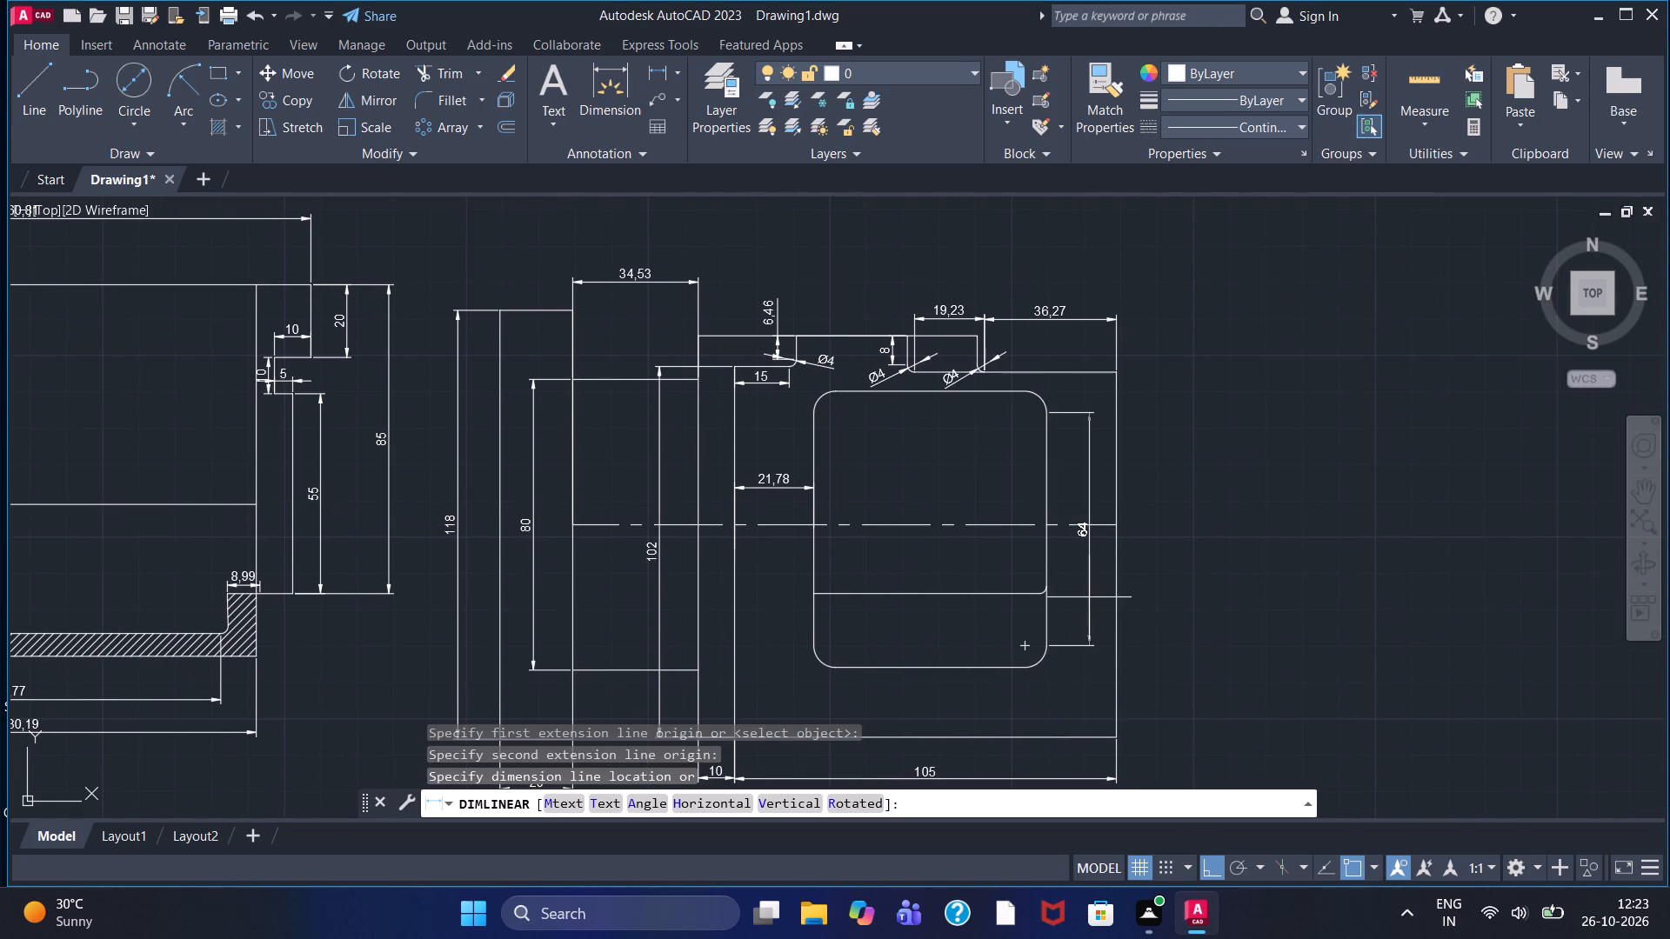
left_click(1092, 597)
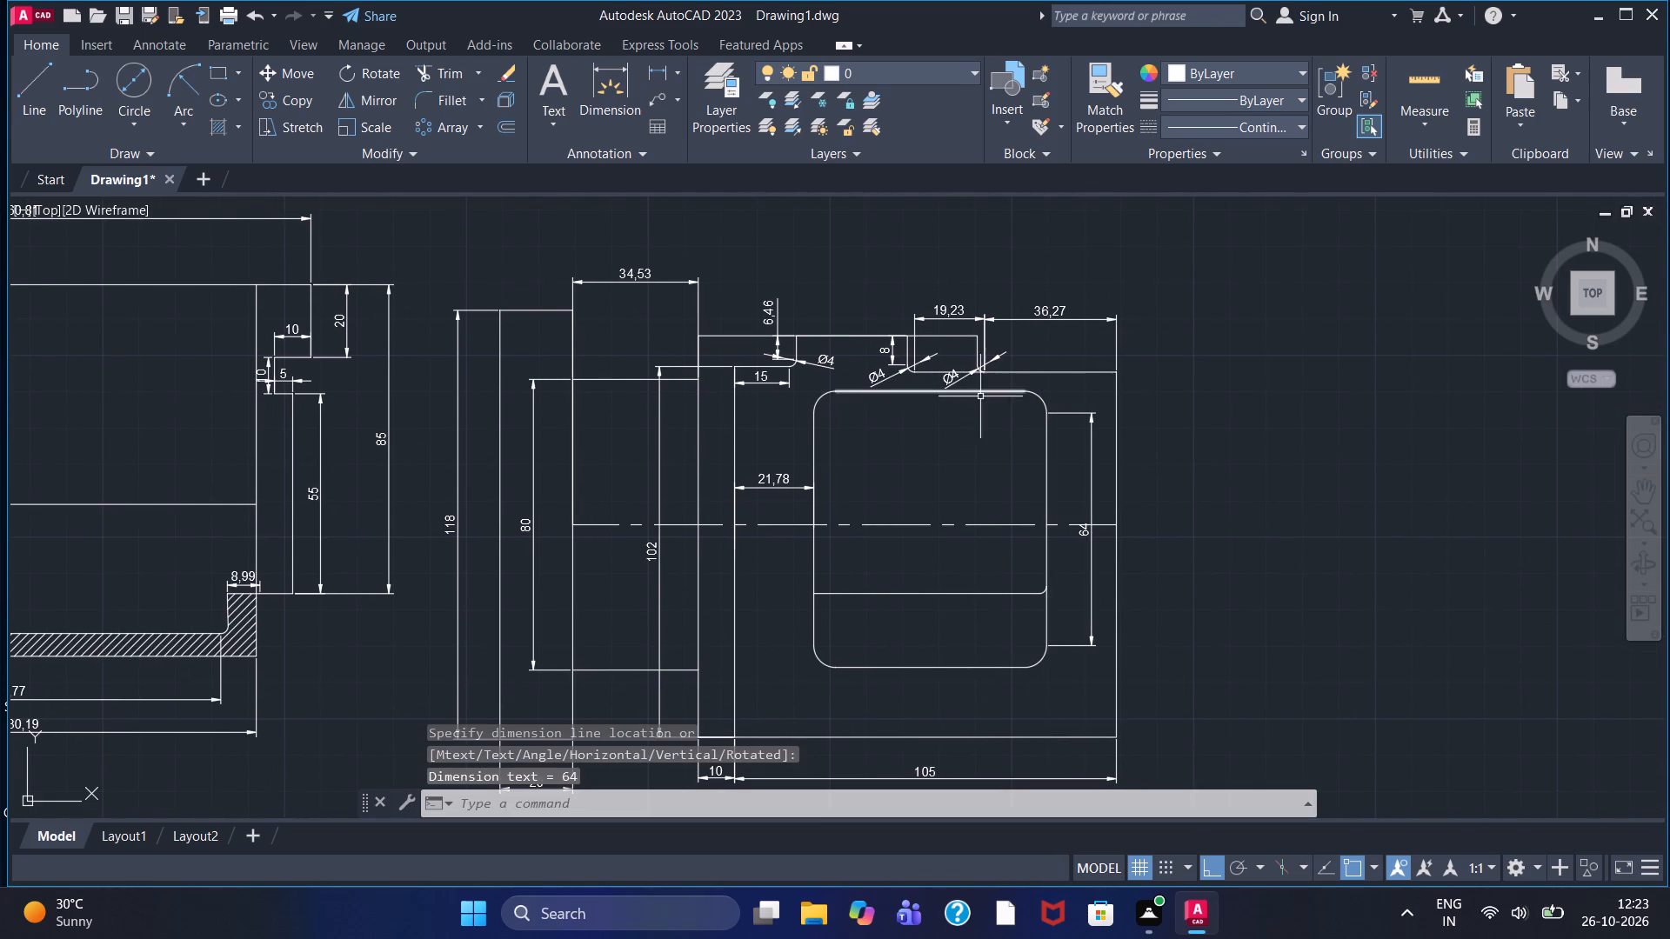
Add a horizontal linear dimension to the window's straight lower edge between its corner fillets, placed just below the window.
left_click(648, 67)
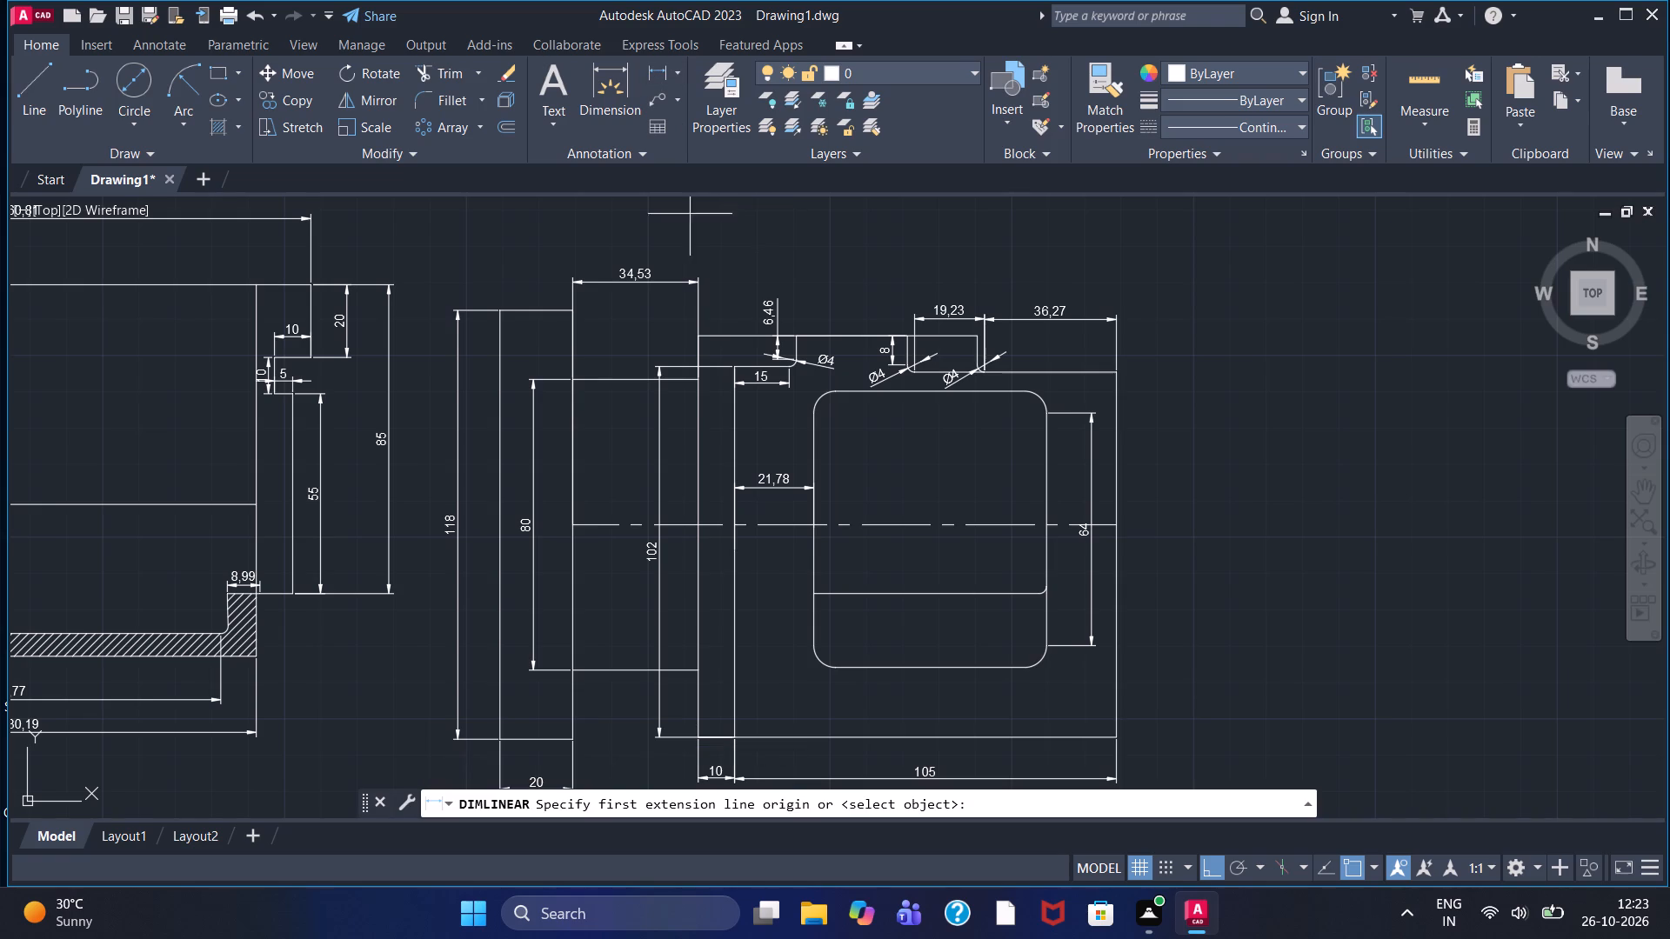
left_click(836, 668)
left_click(1032, 667)
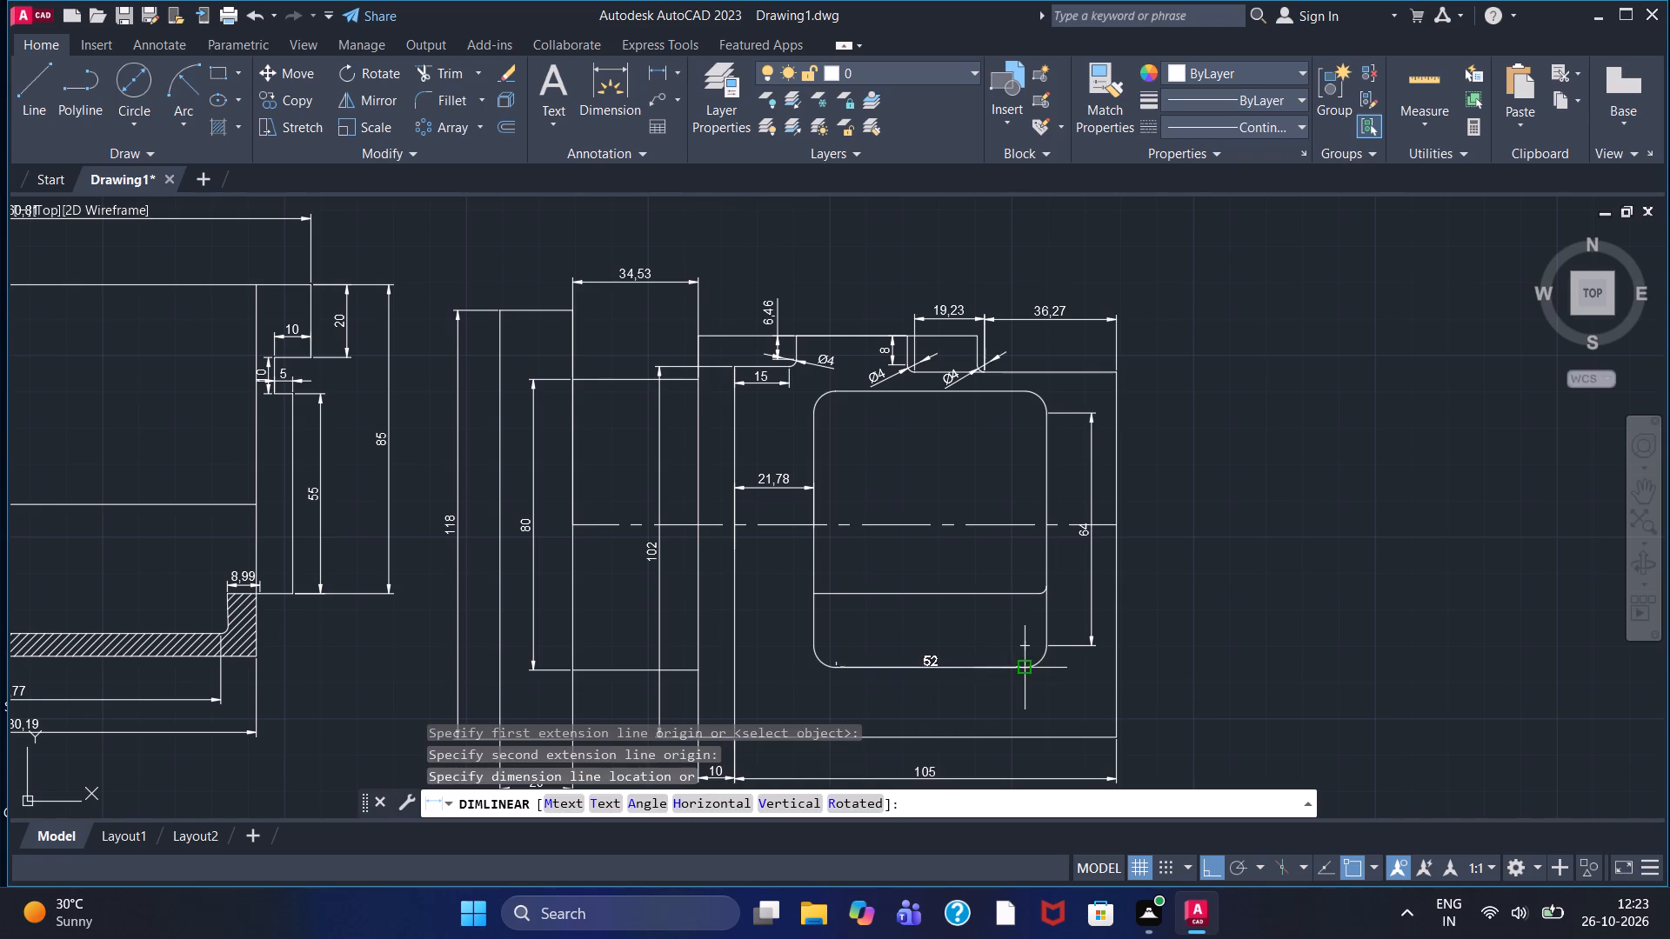
left_click(962, 690)
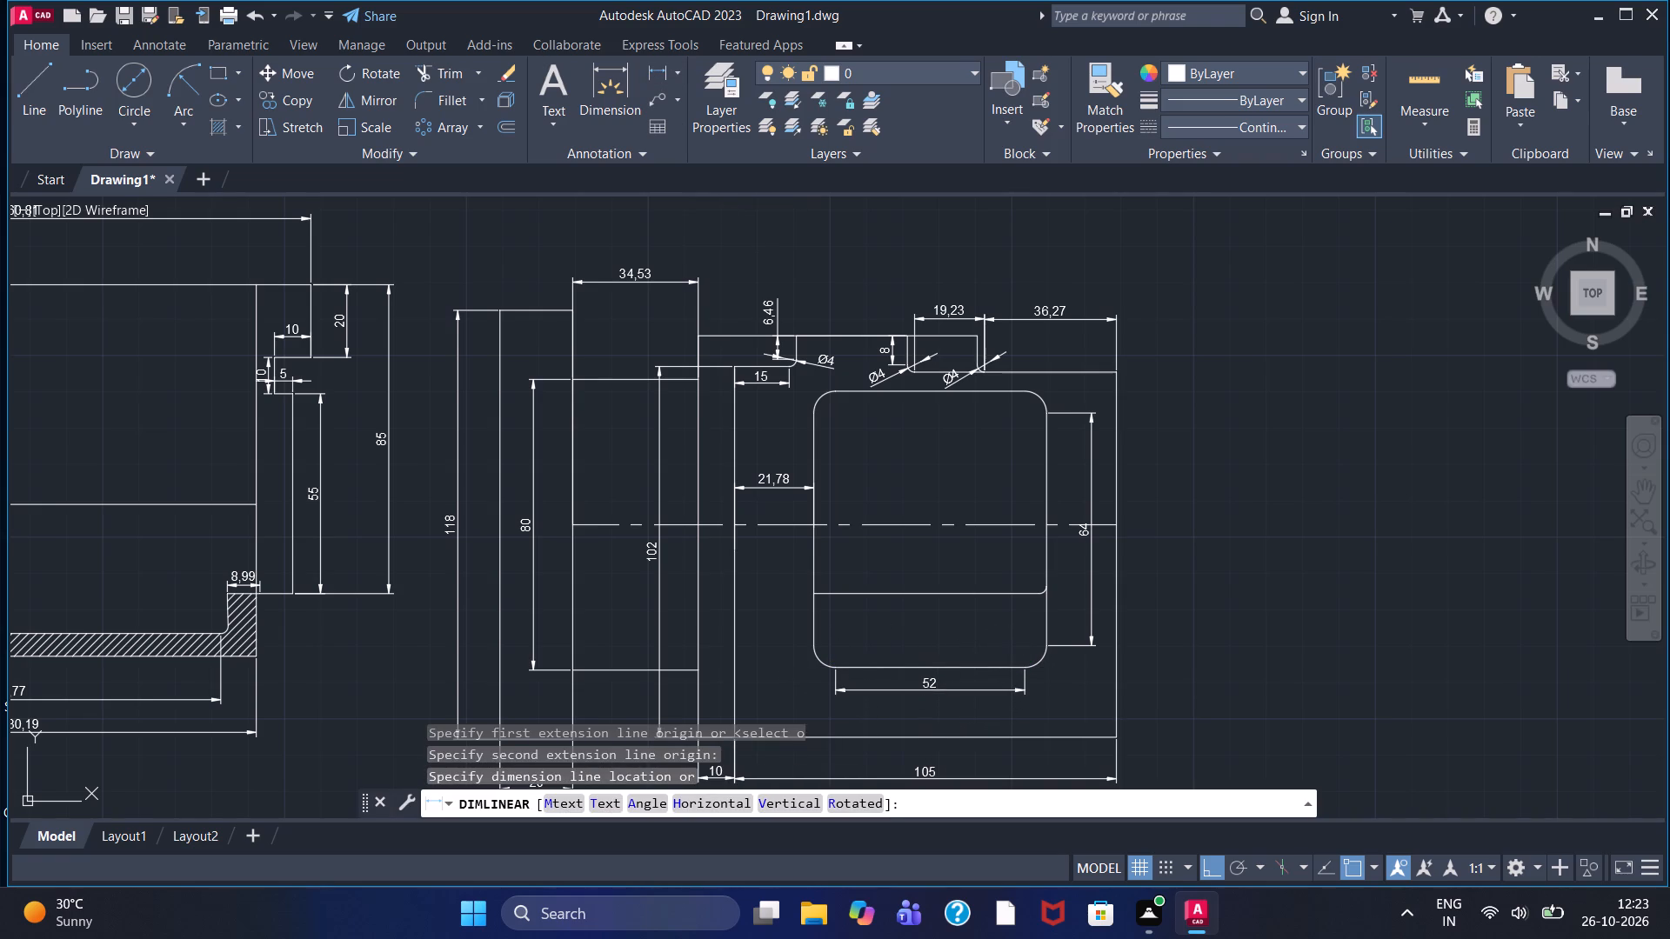
Add a horizontal linear dimension across the window's full width, placed below the lower-edge dimension.
left_click(656, 72)
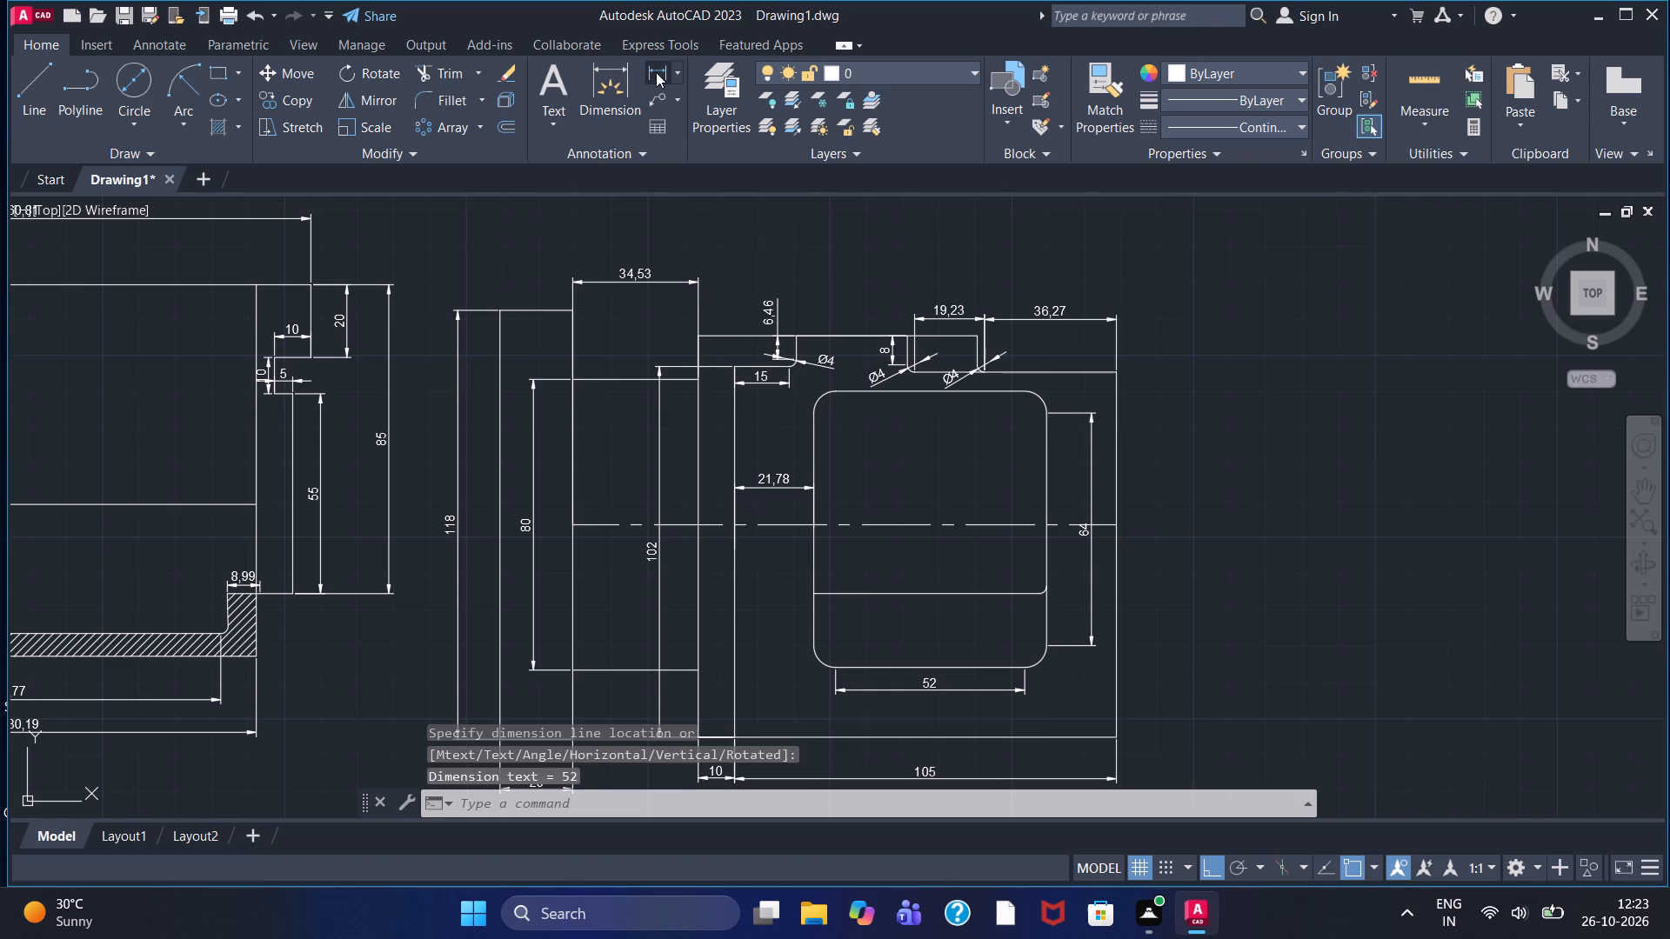
left_click(817, 646)
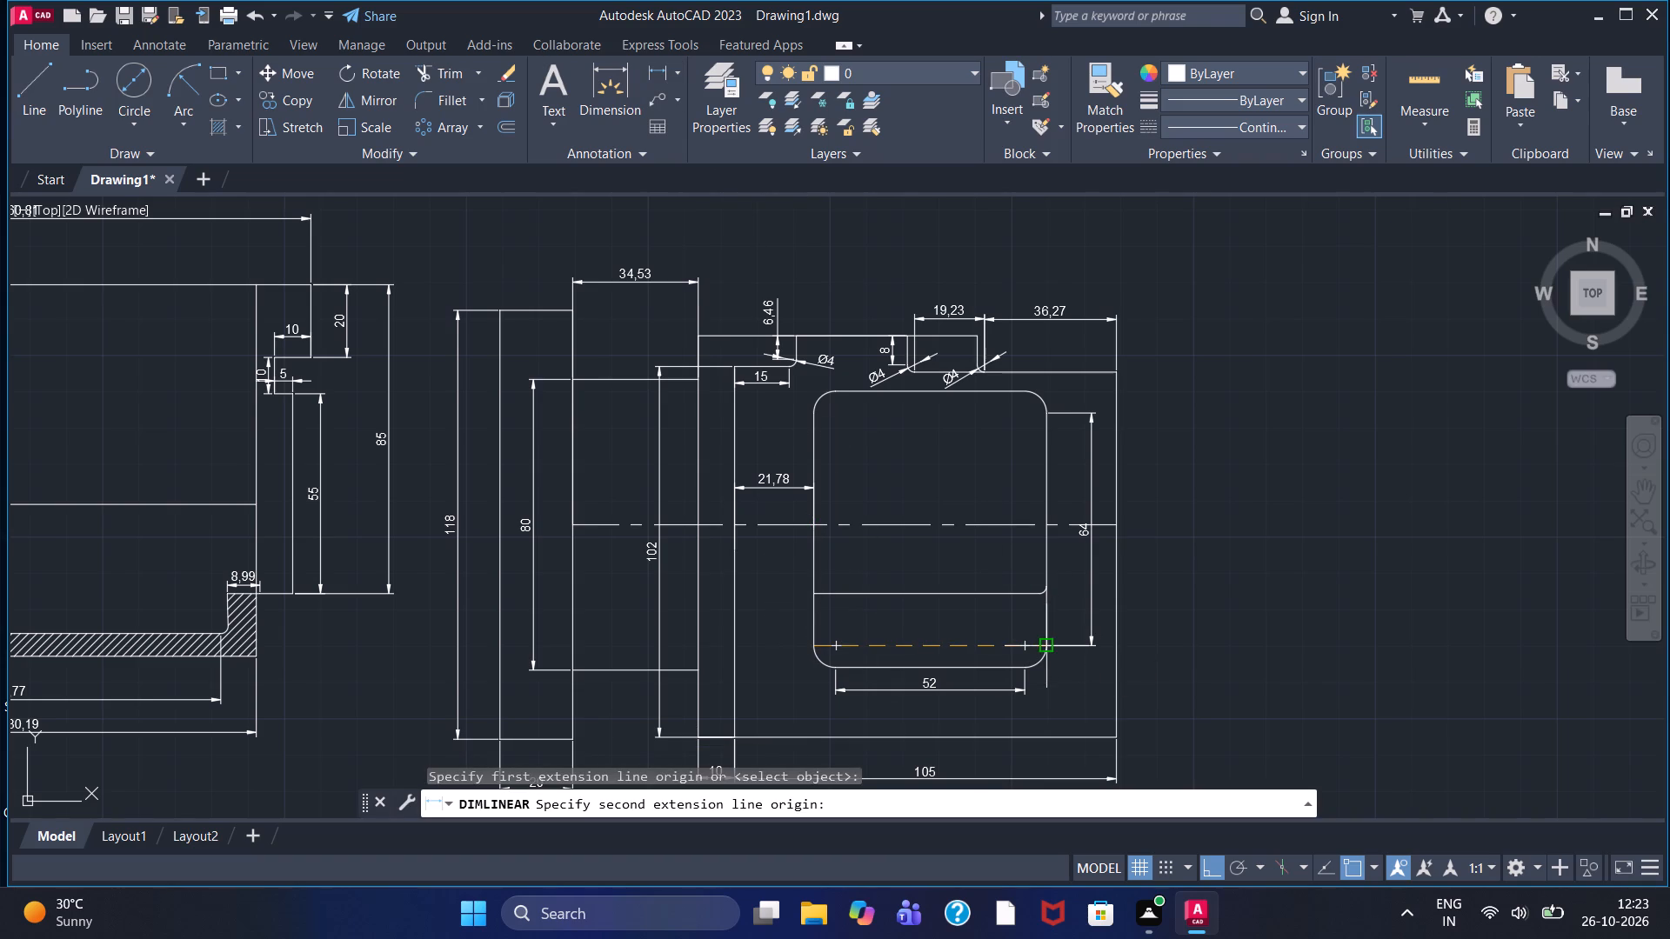
left_click(1048, 646)
left_click(1009, 716)
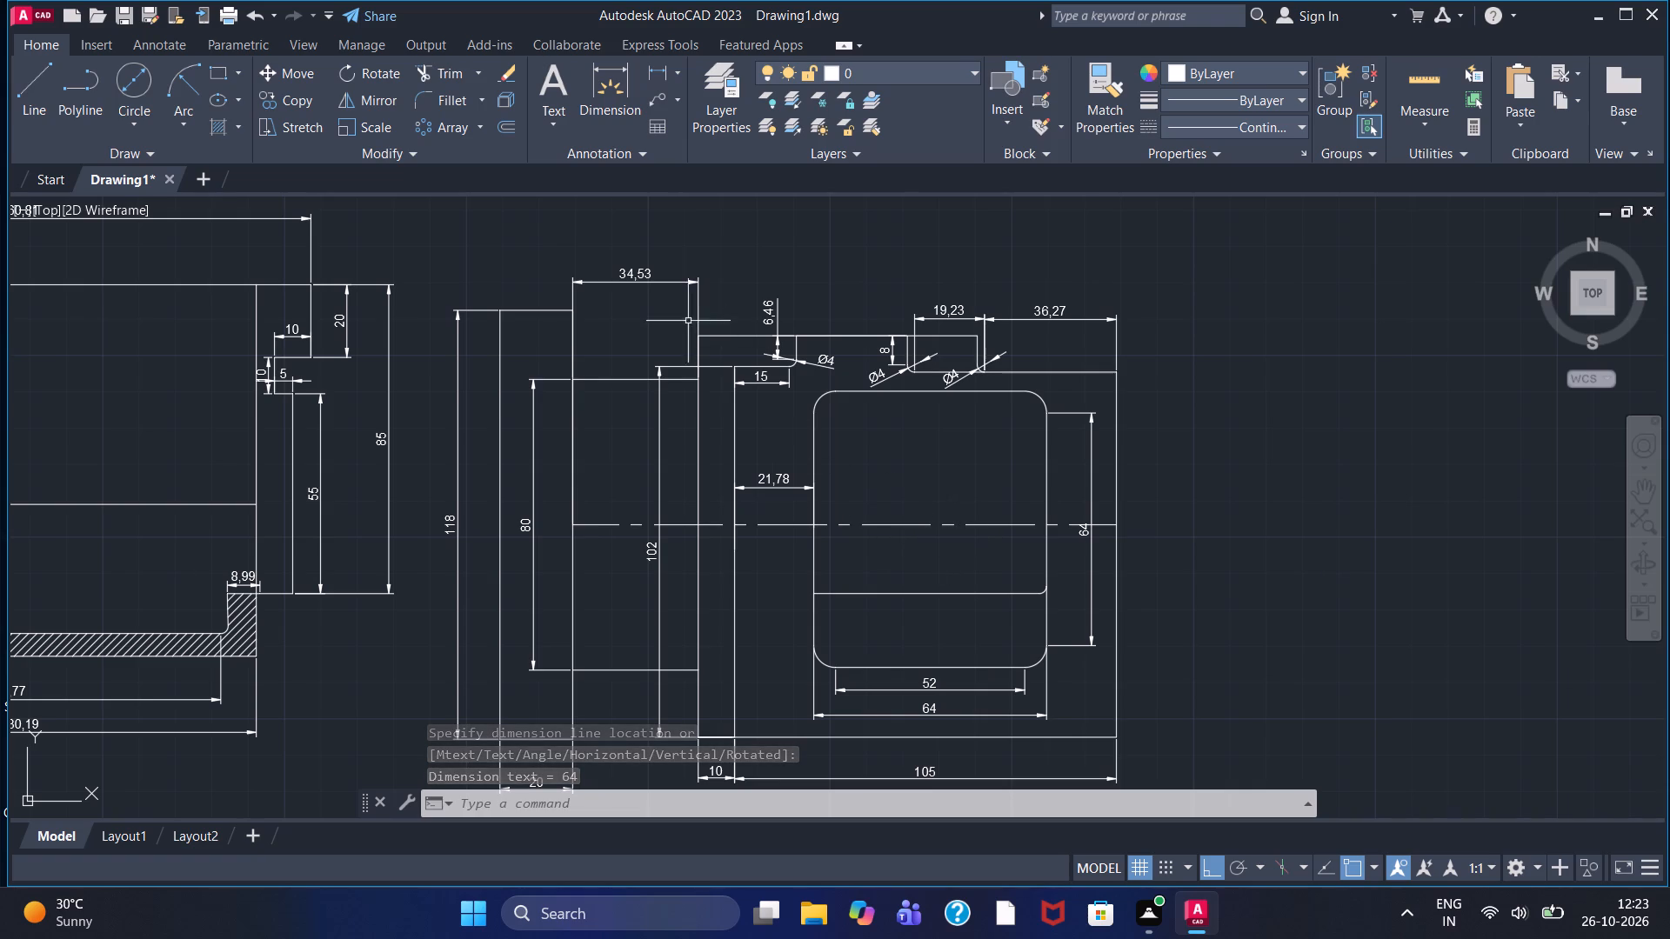
Add a vertical linear dimension for the window's full height, placed just outside its flange-side edge.
left_click(658, 65)
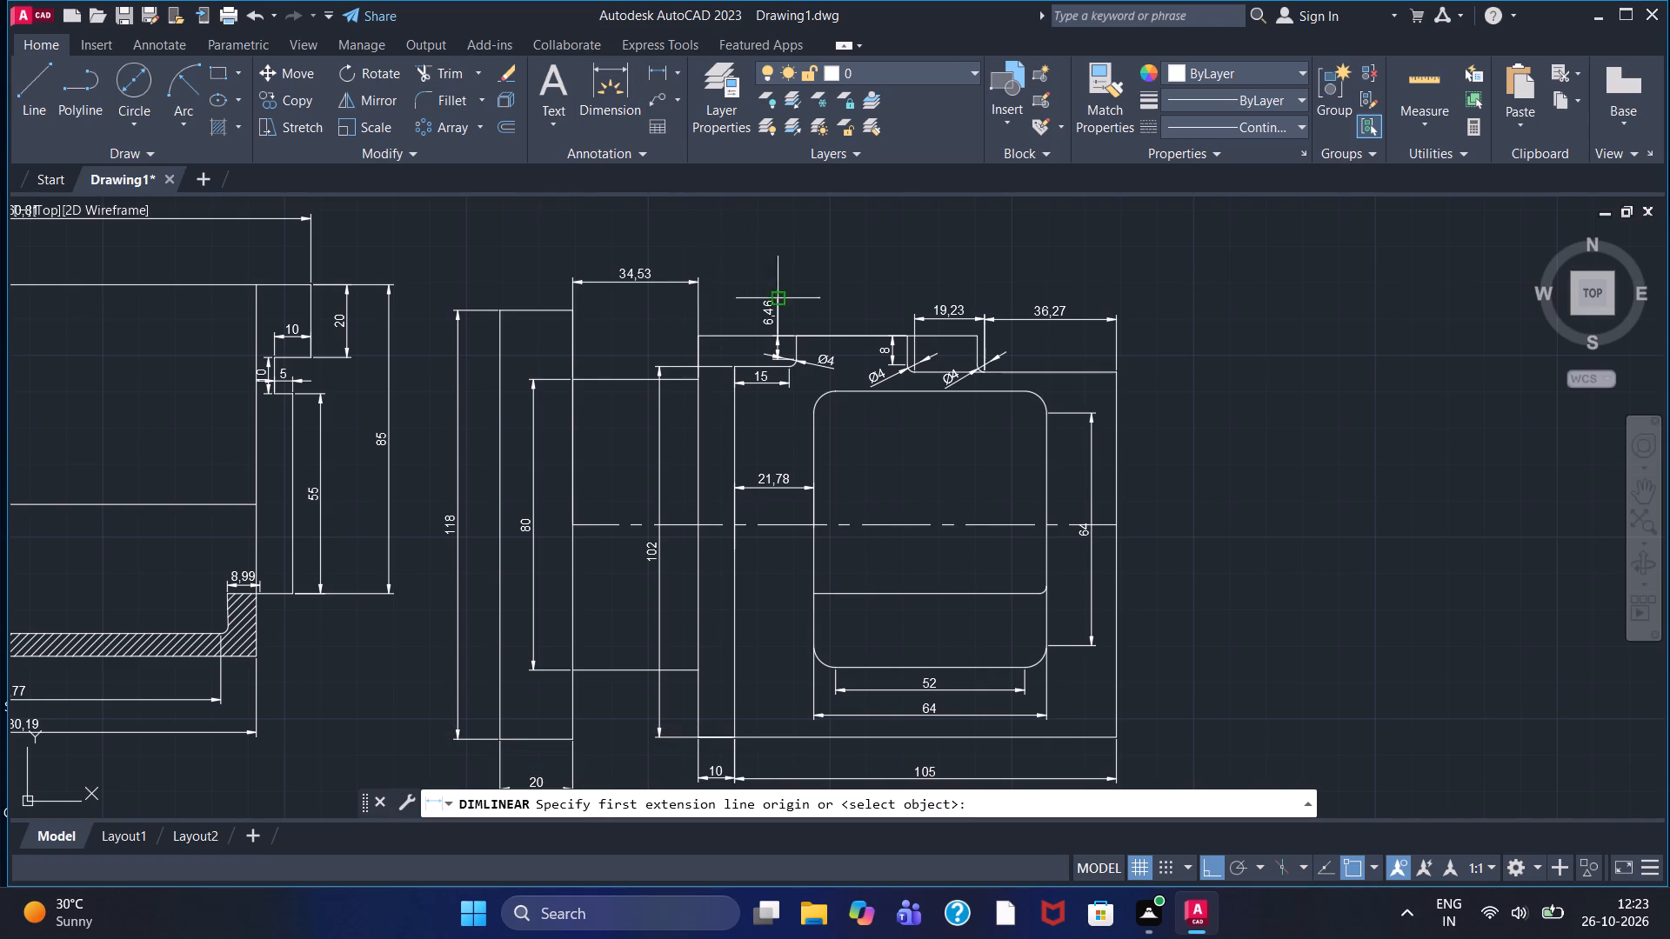
left_click_drag(836, 395, 836, 405)
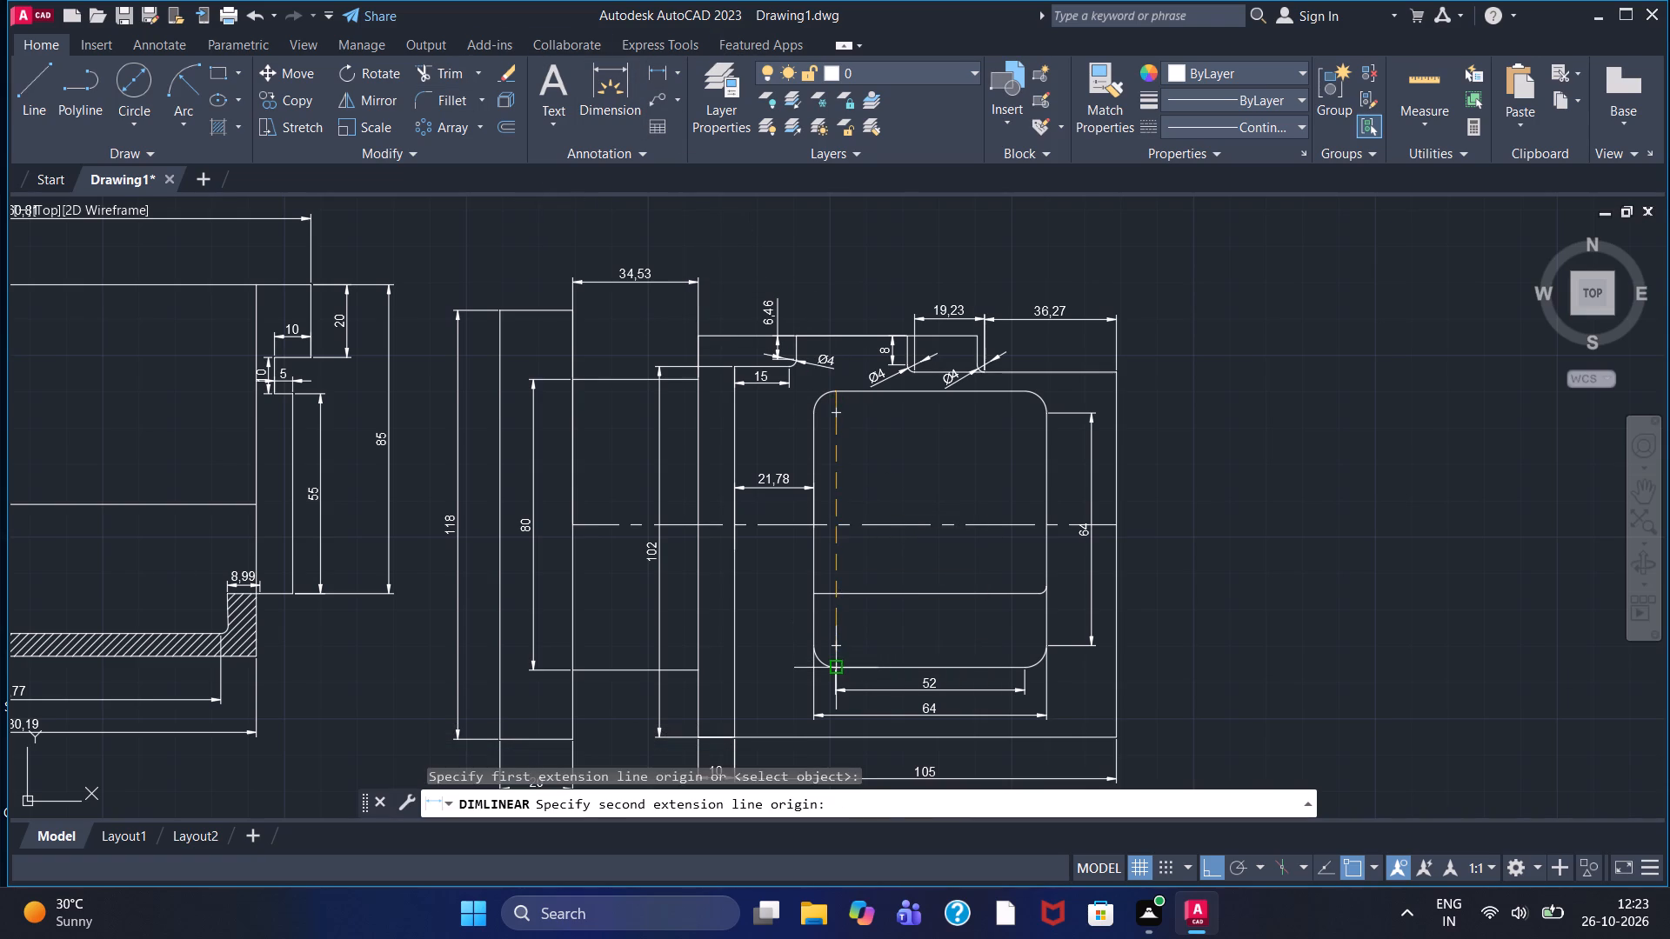
left_click(834, 665)
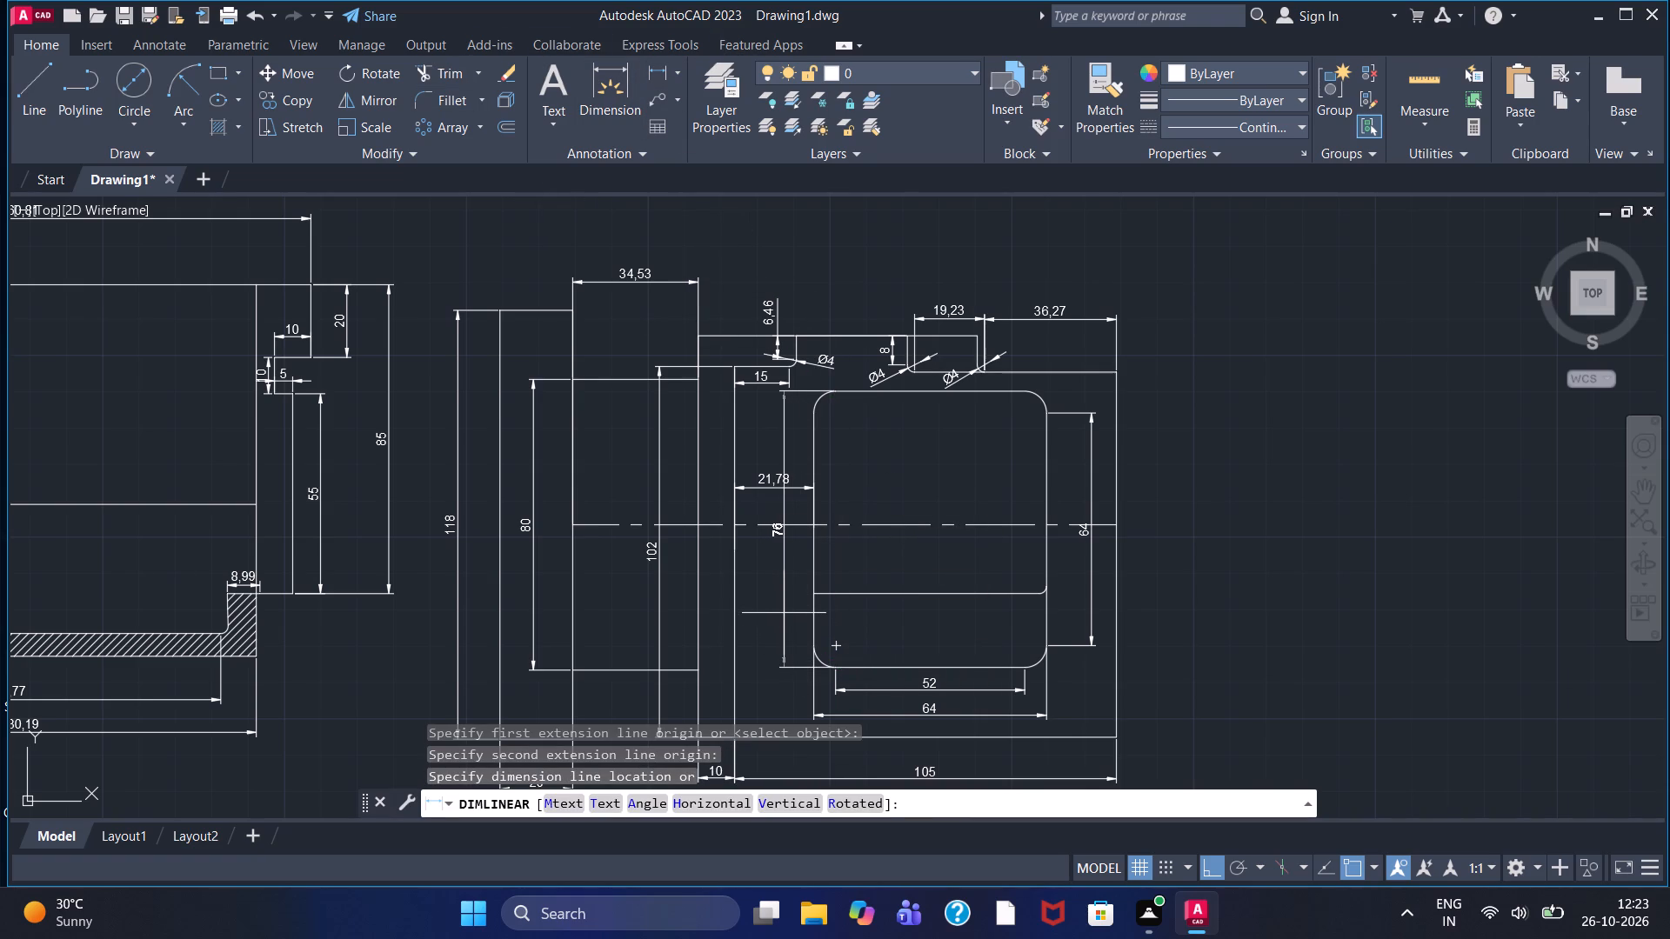
left_click(795, 611)
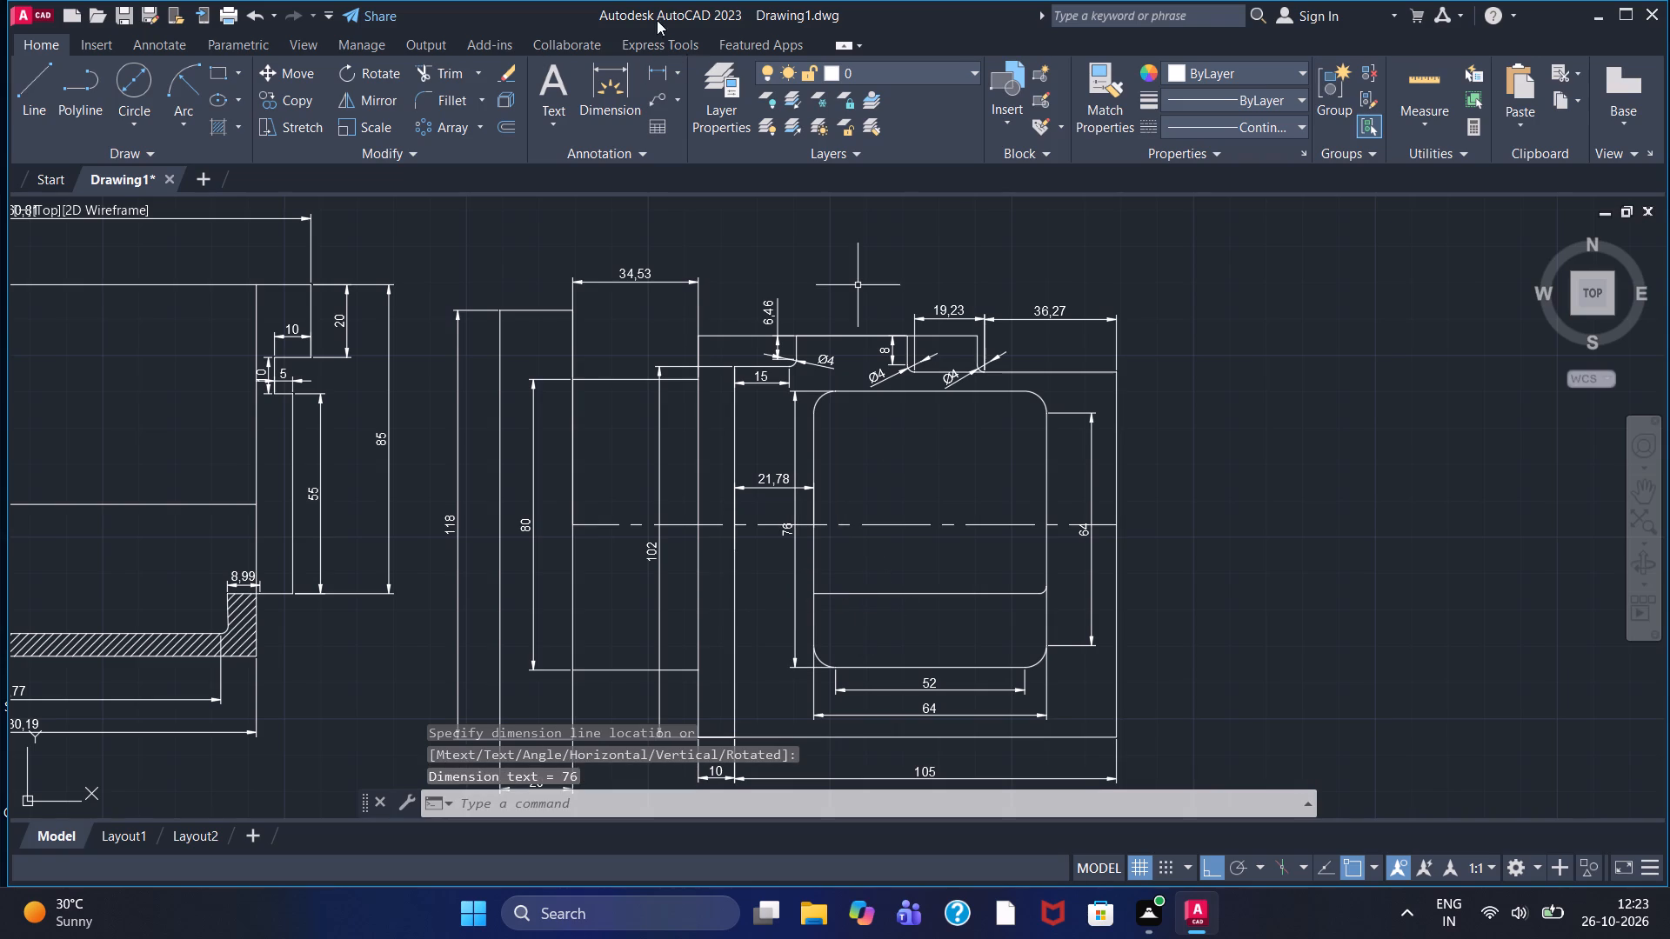
Add radius dimensions to the window's two lower corner fillets, with the text placed outside the window.
left_click(679, 77)
left_click(731, 279)
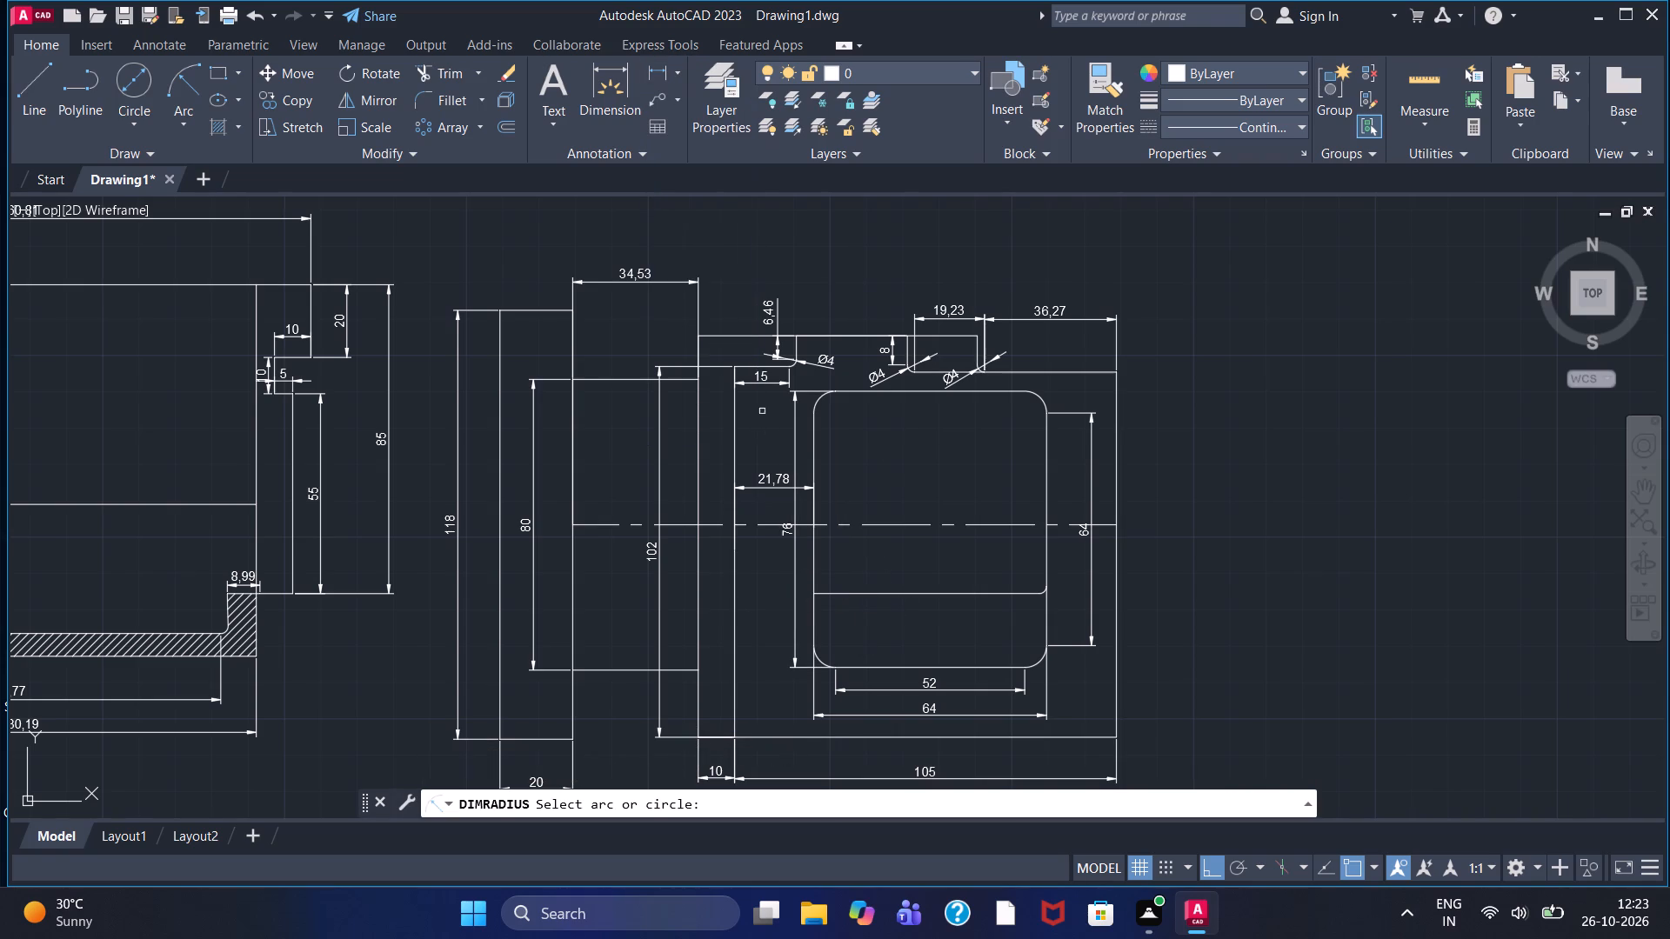
scroll(1021, 696, "up", 3)
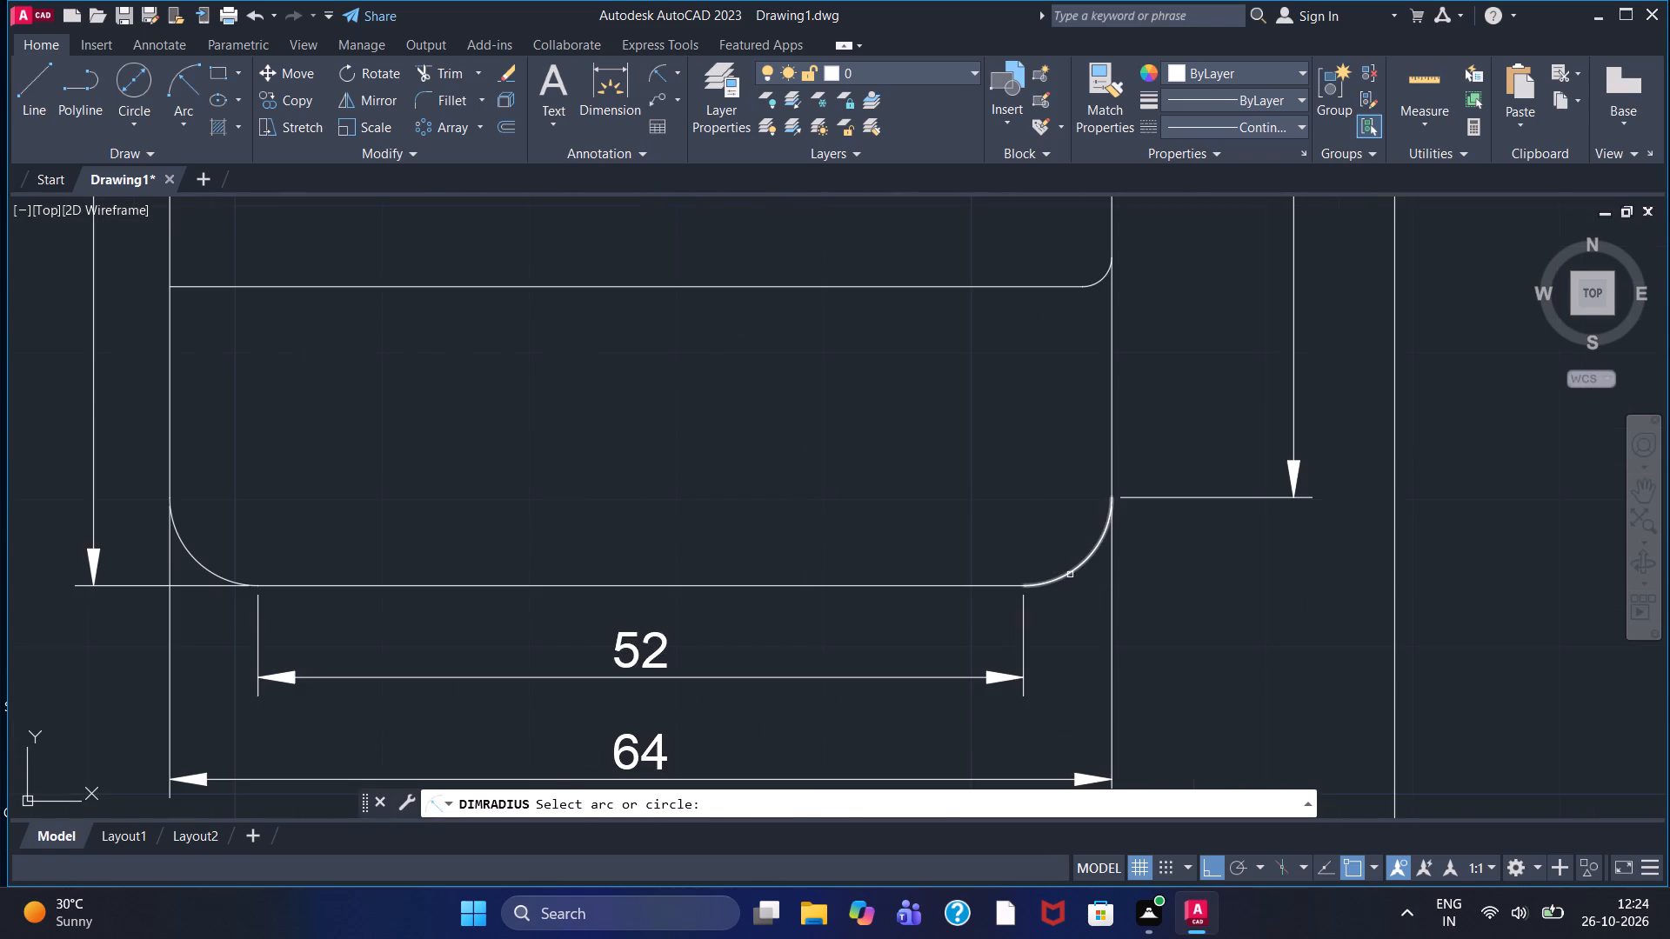
left_click(1070, 575)
left_click(1141, 583)
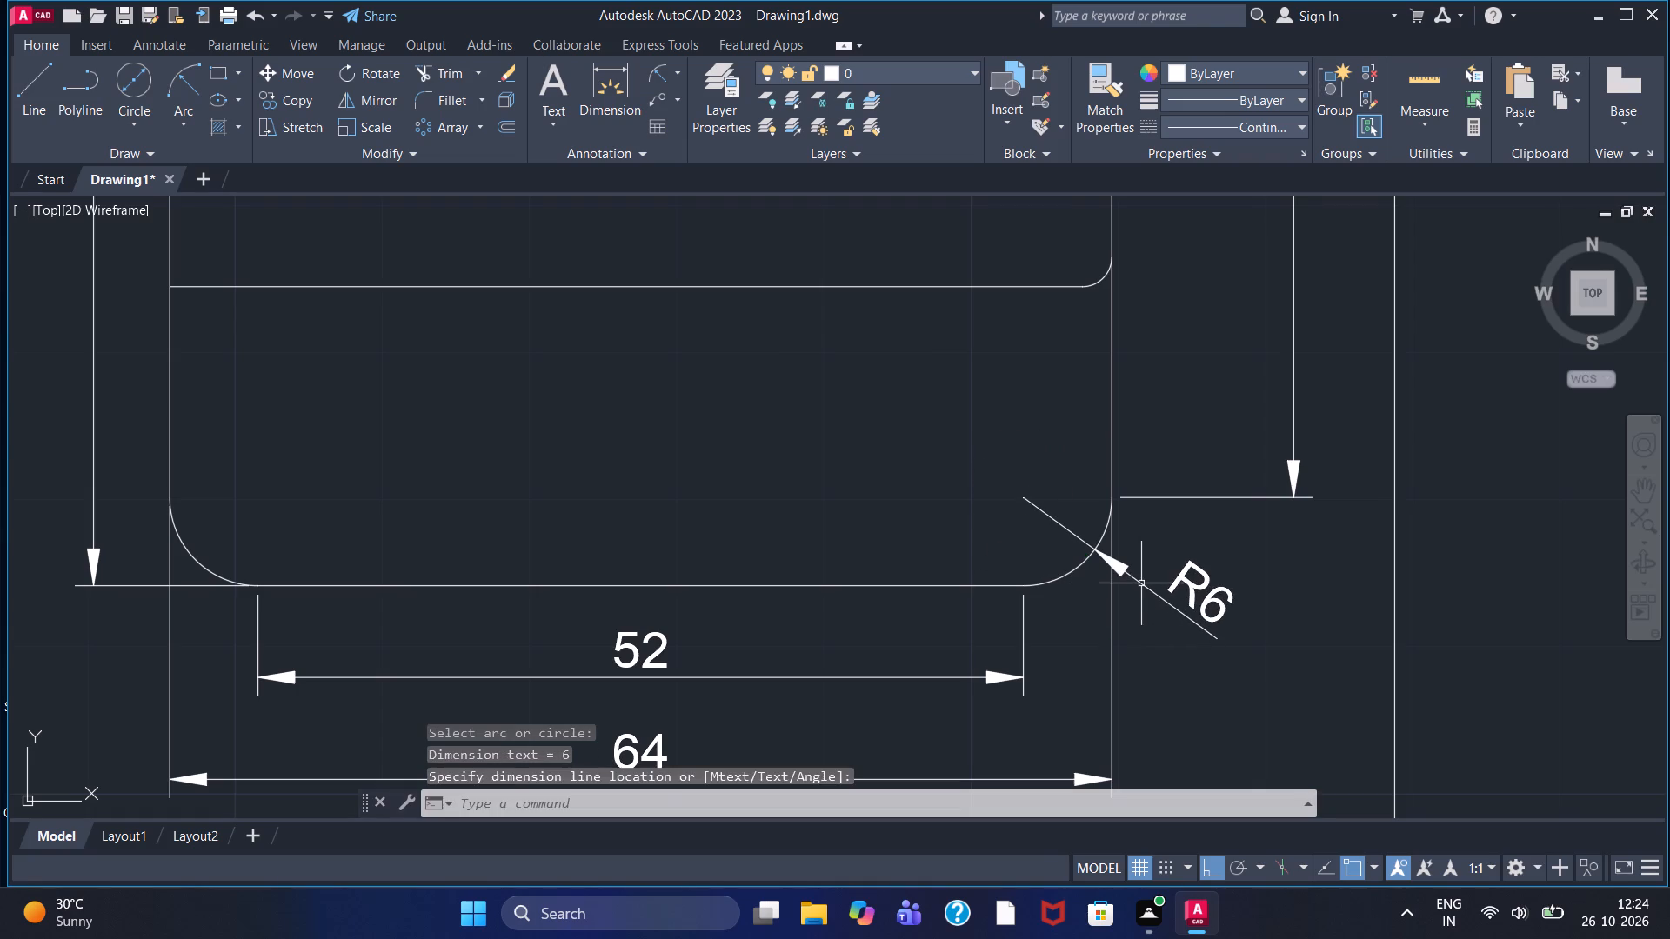
right_click(1205, 593)
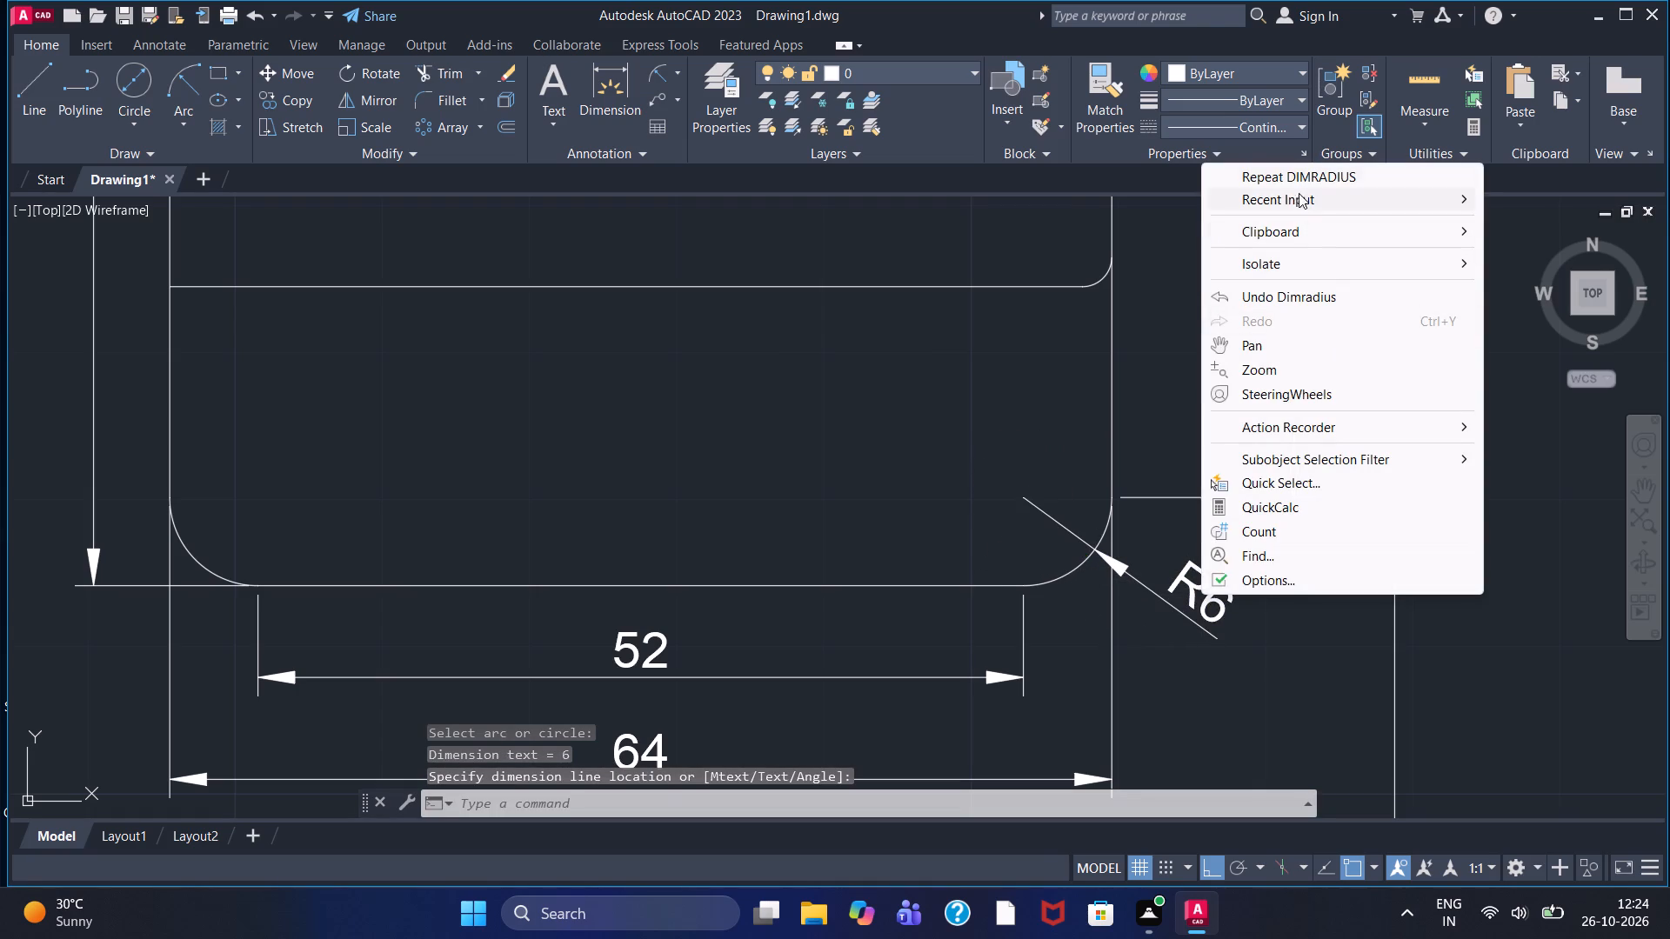
left_click(1297, 176)
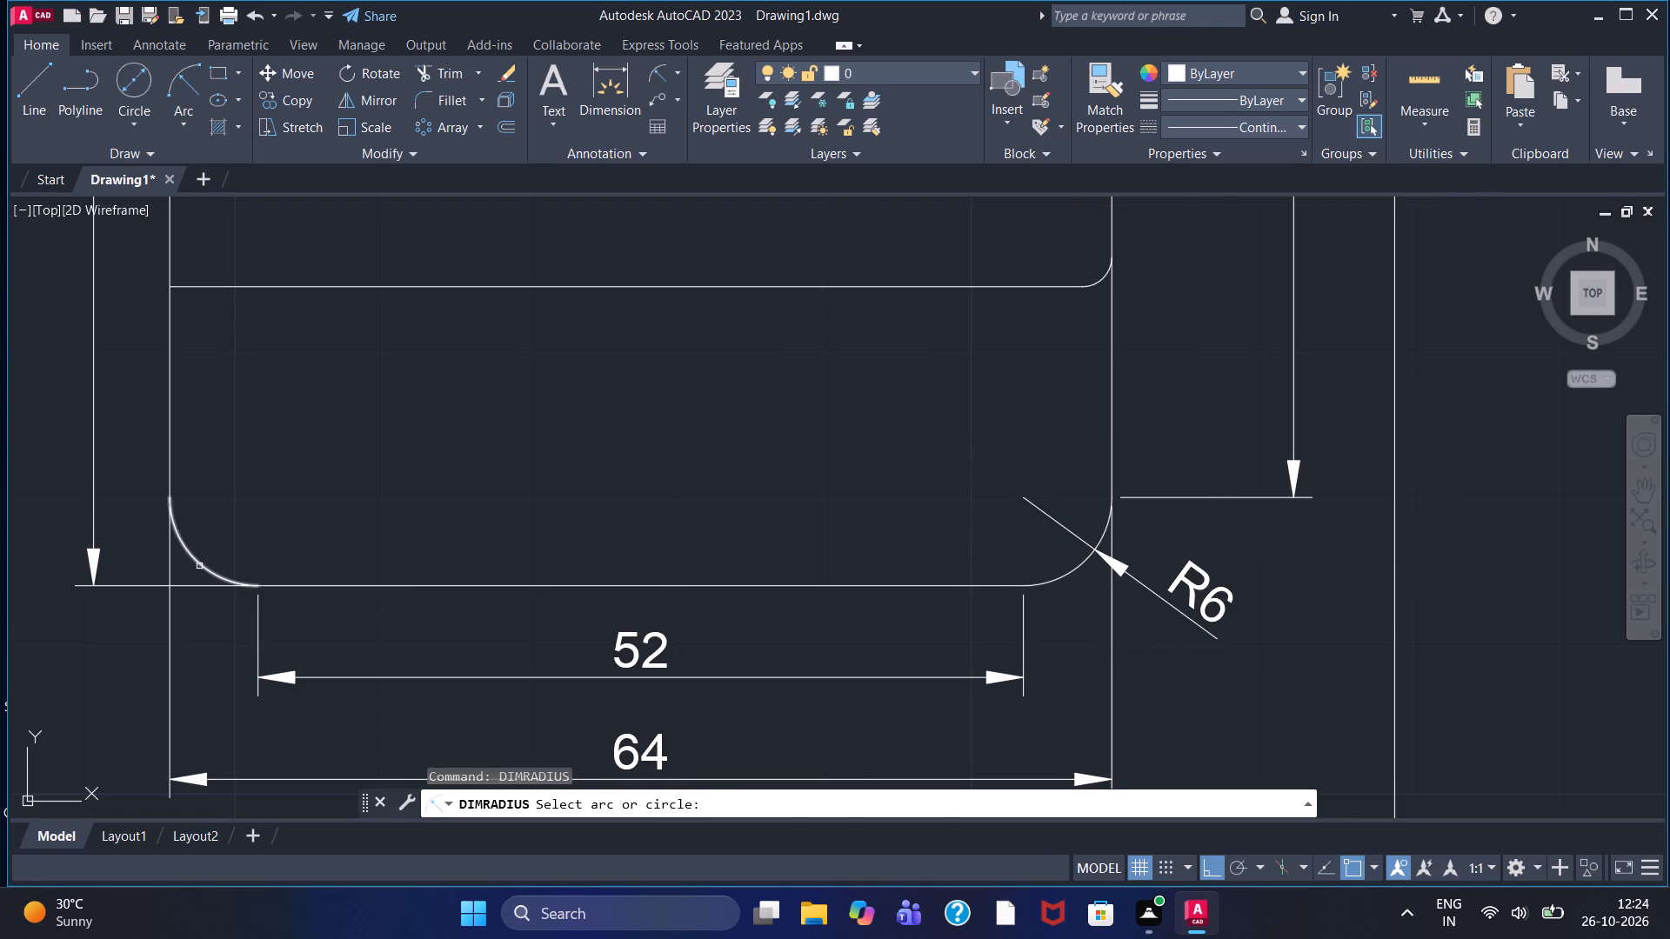
left_click(200, 565)
left_click(85, 662)
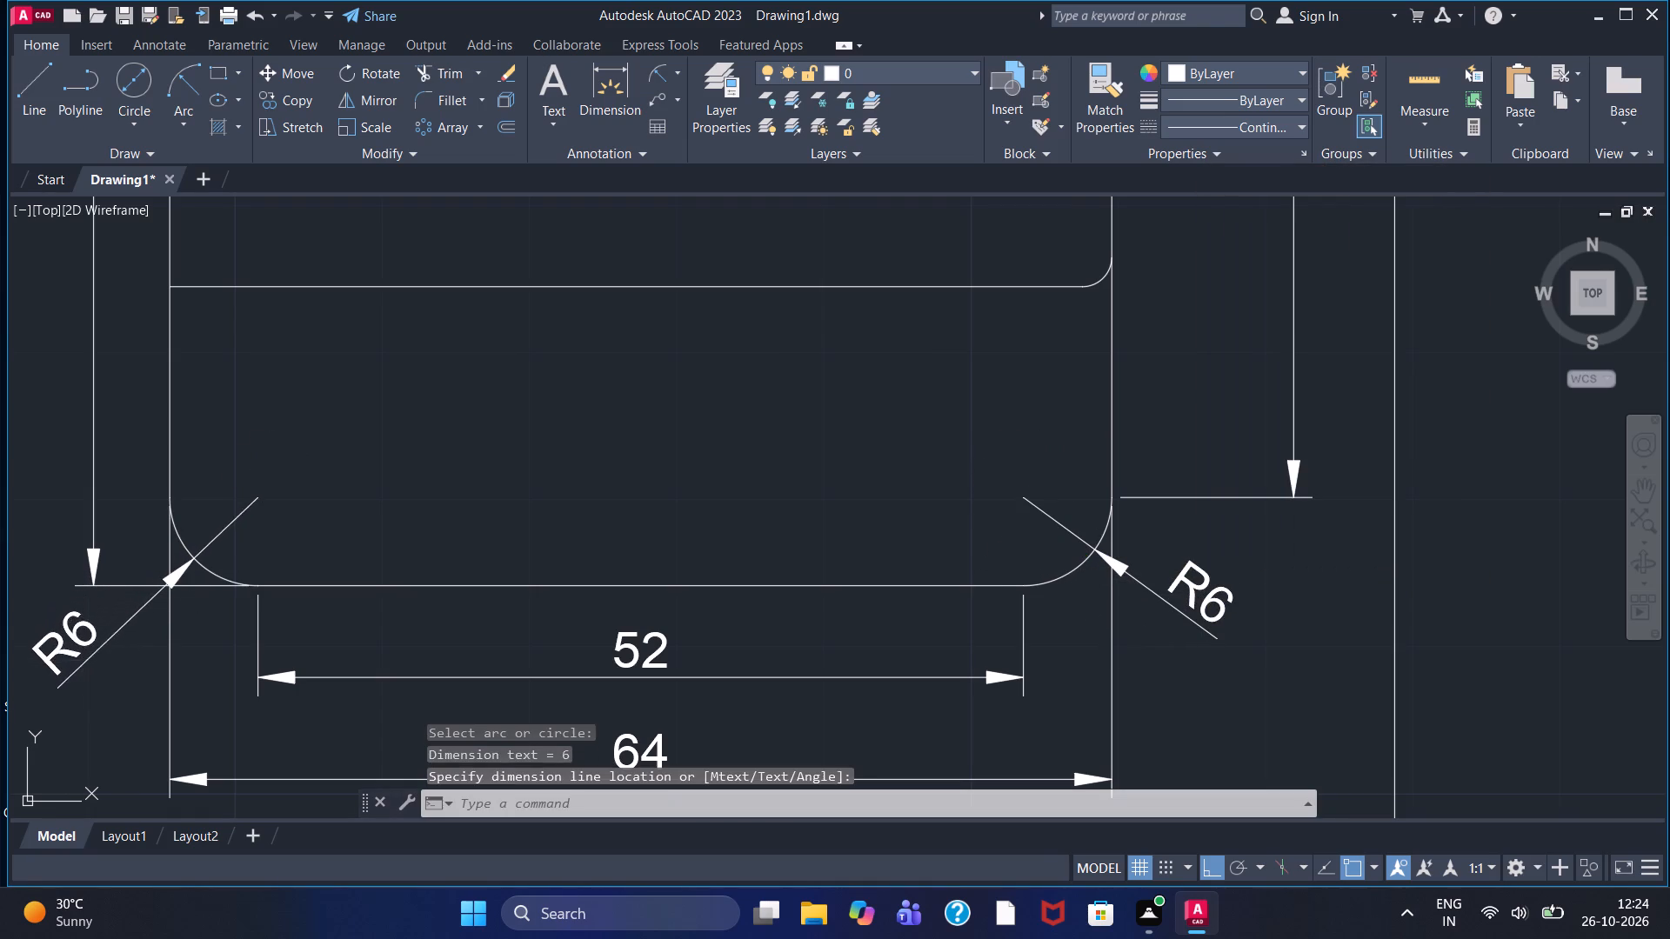
Add radius dimensions to the window's two upper corner fillets, with the text placed outside the window.
right_click(68, 656)
left_click(175, 231)
scroll(381, 383, "up", 2)
scroll(375, 403, "down", 5)
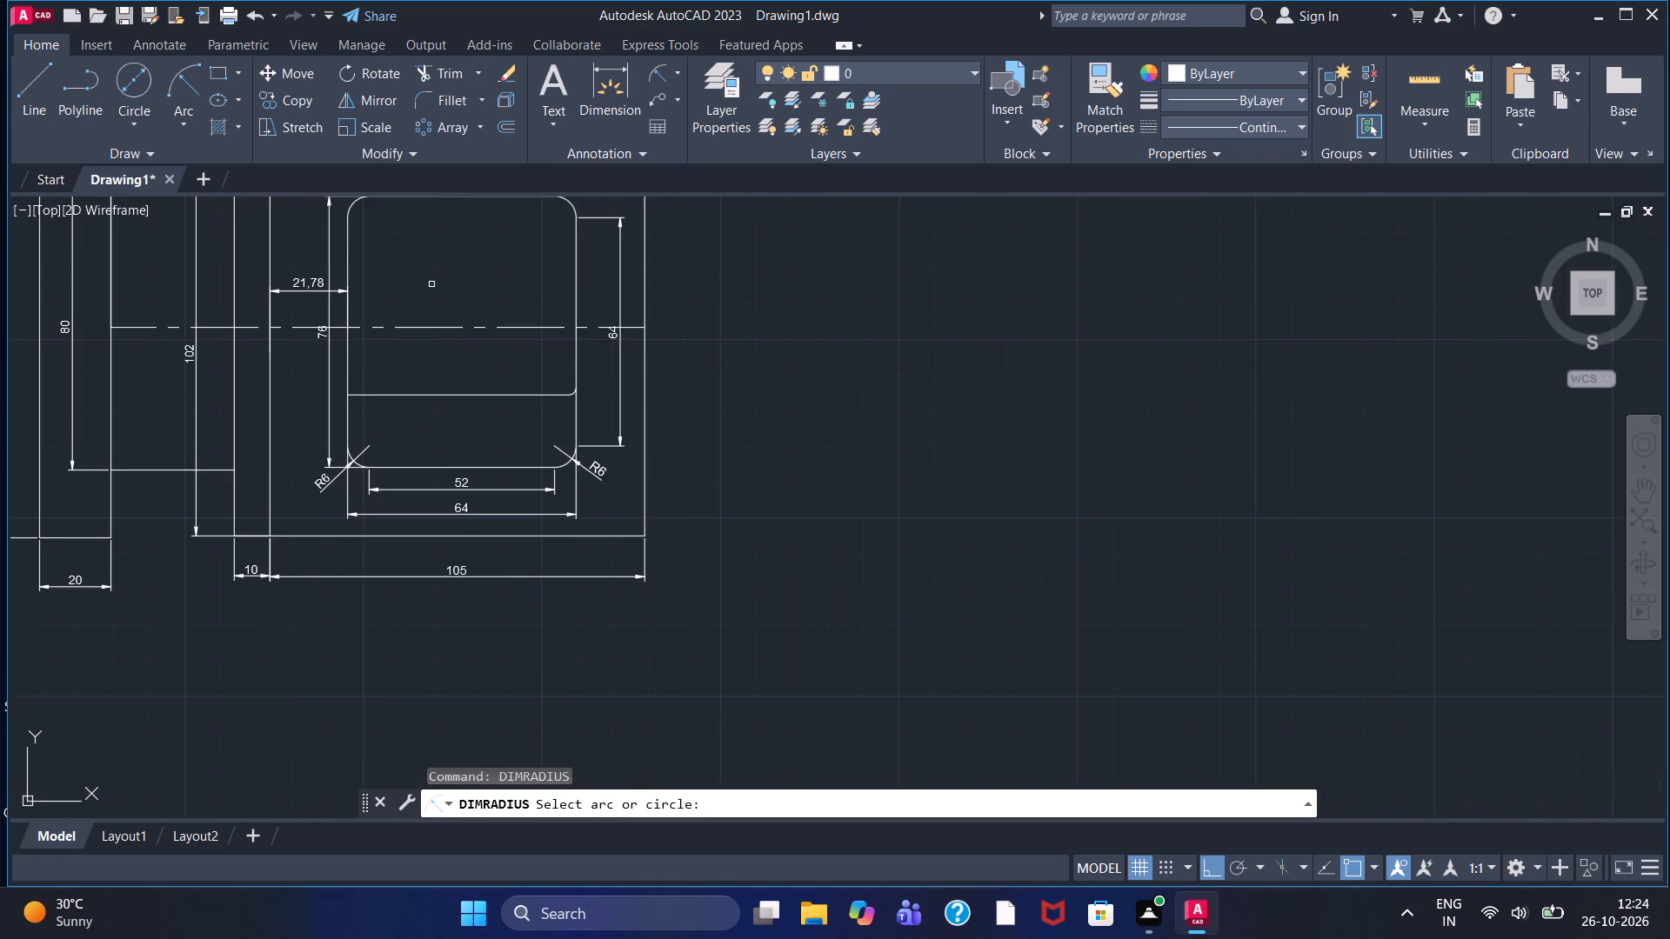
middle_click_drag(431, 283, 331, 569)
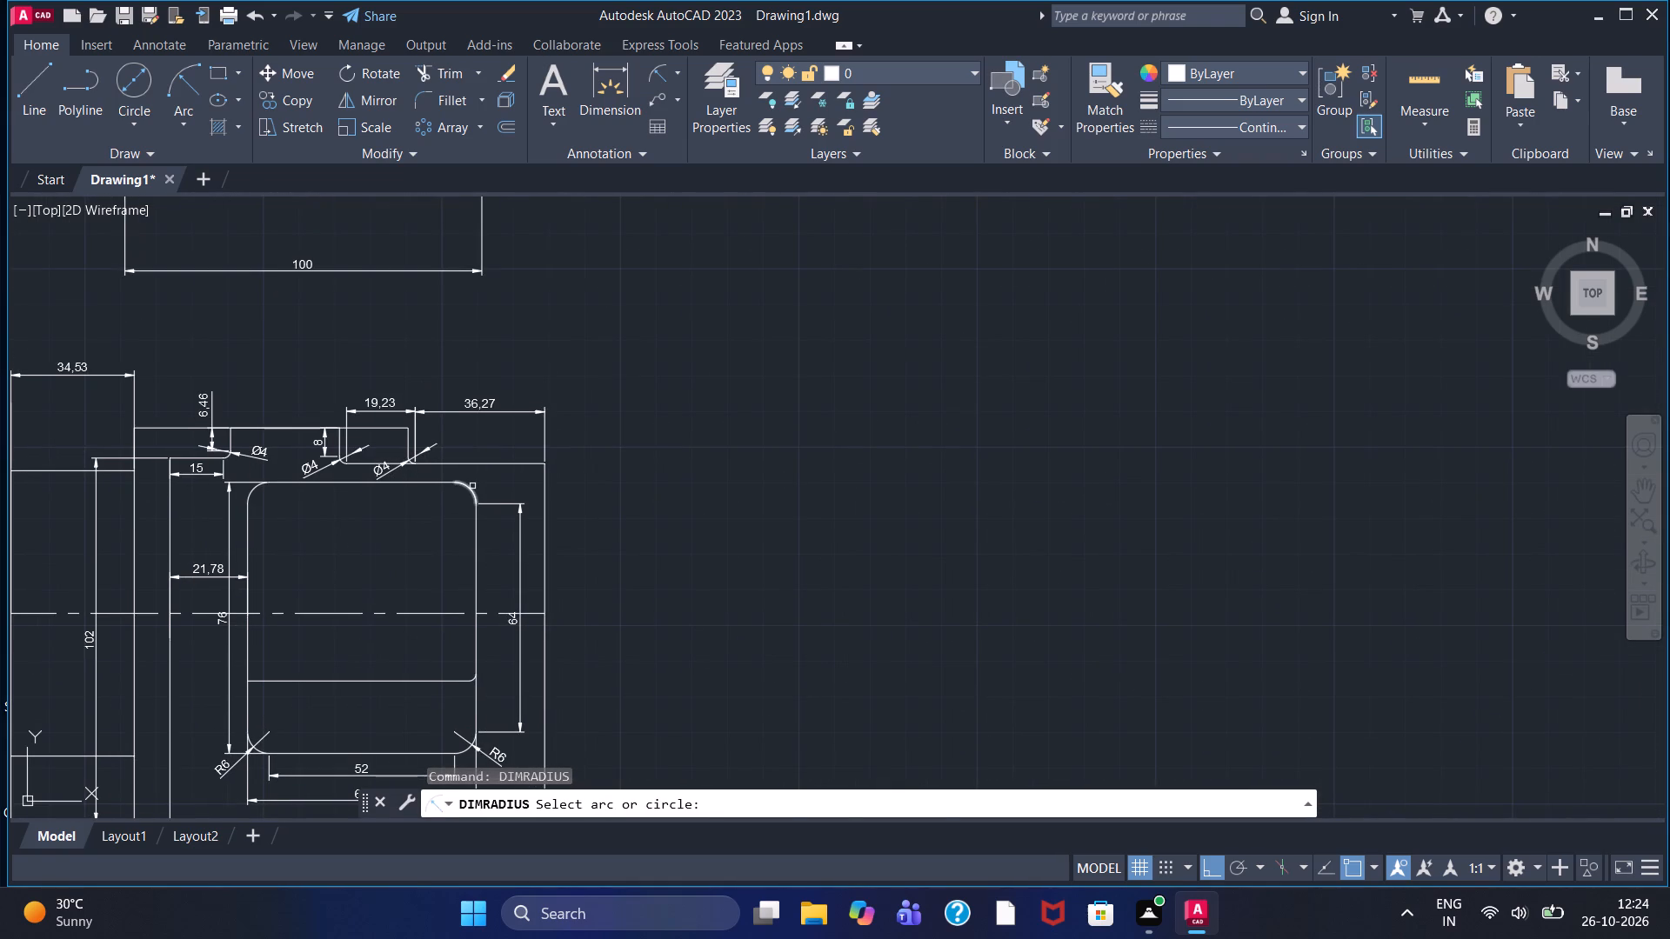
left_click(471, 488)
left_click(504, 483)
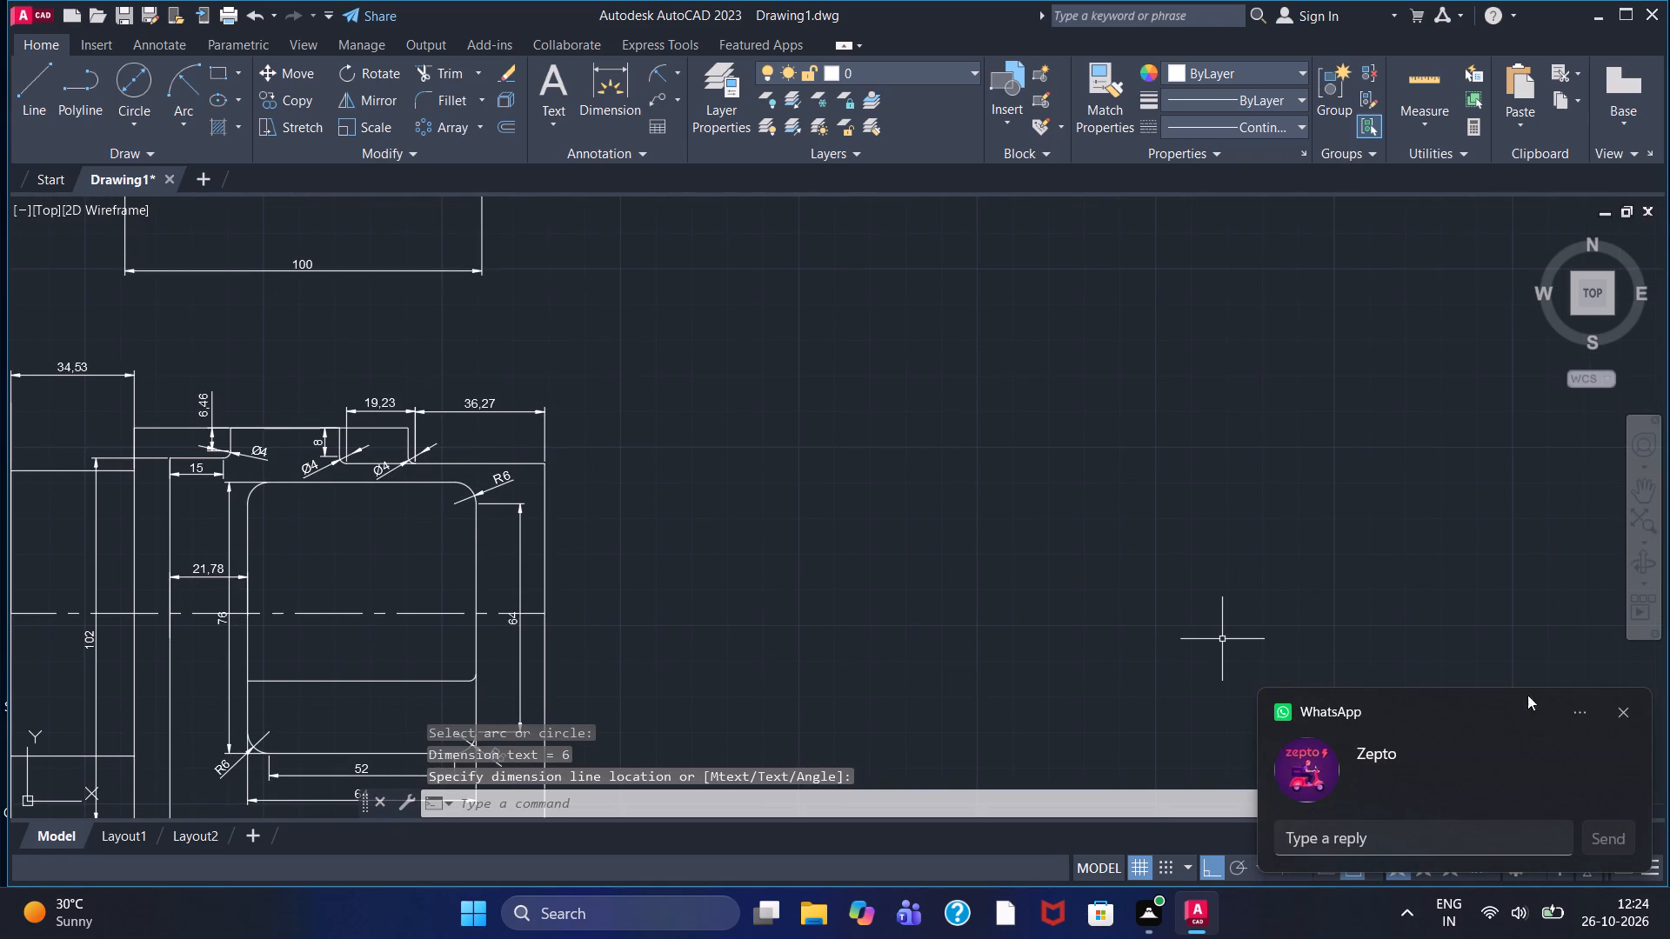
left_click(1620, 709)
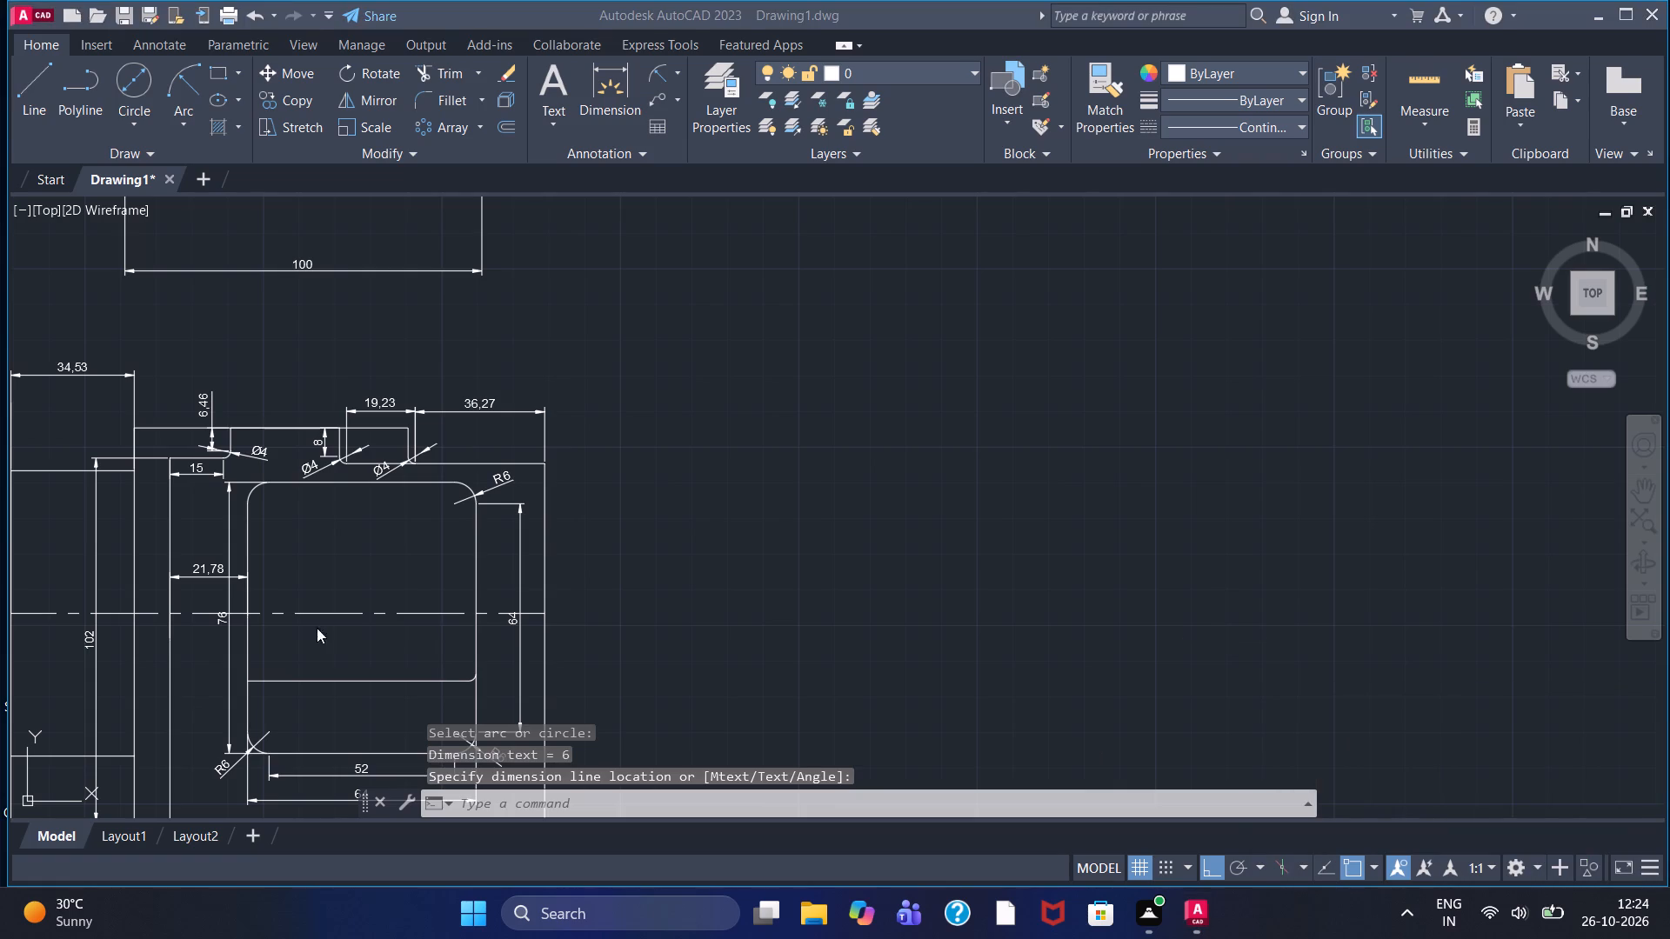
right_click(499, 480)
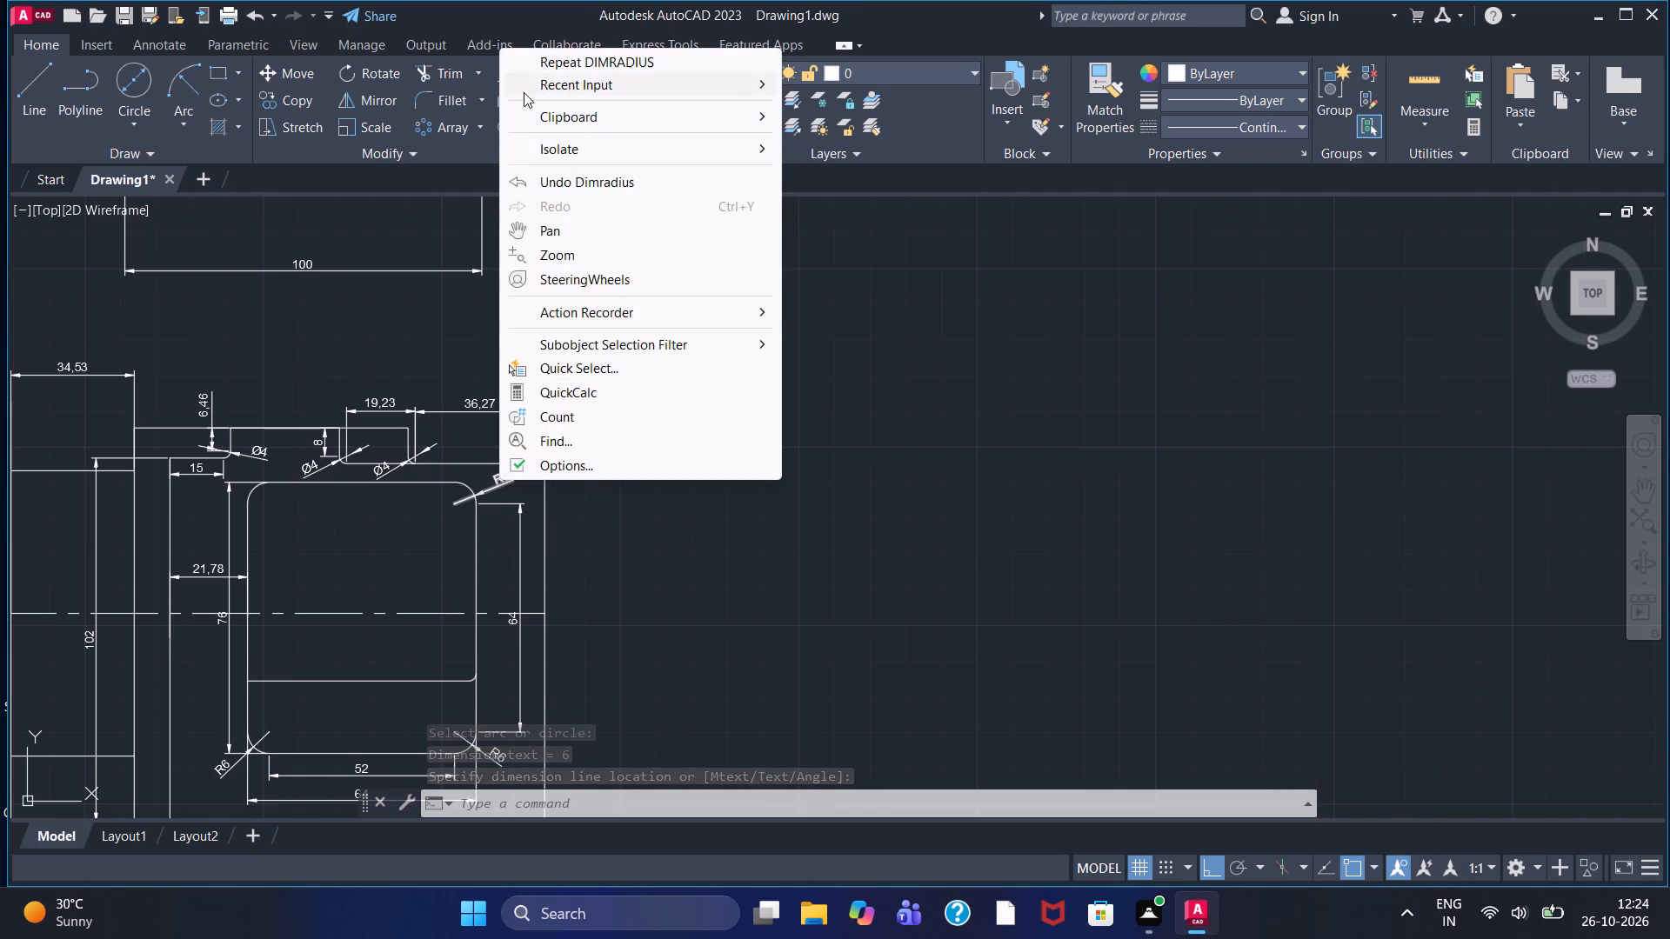
left_click(558, 63)
scroll(247, 438, "up", 2)
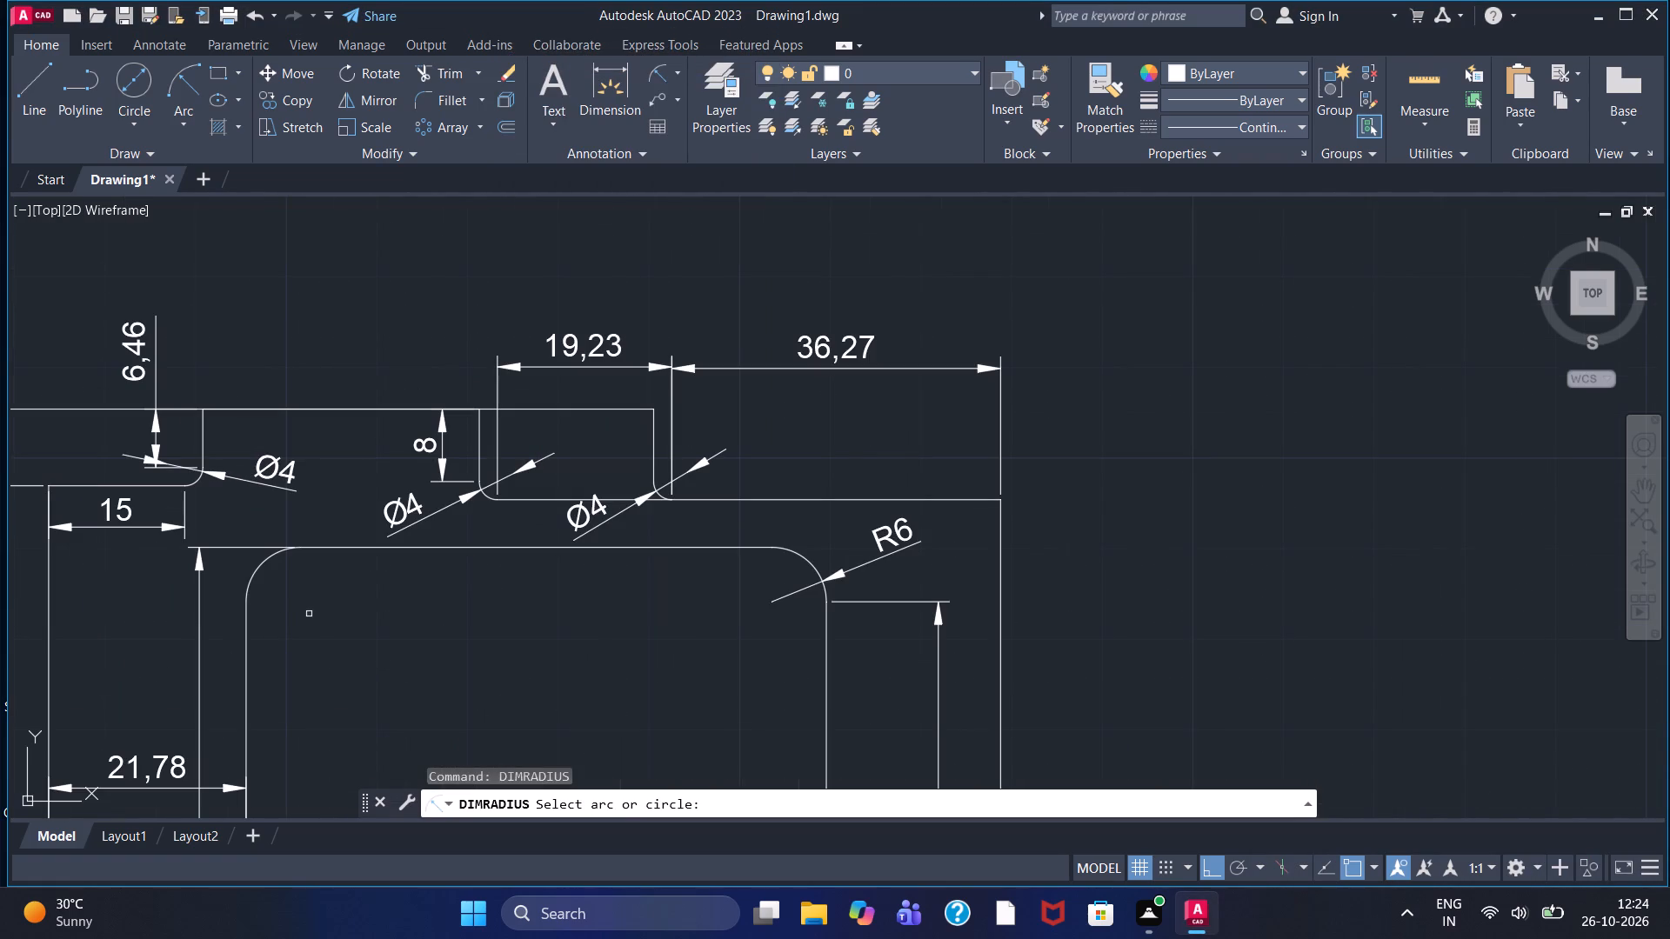
left_click(260, 561)
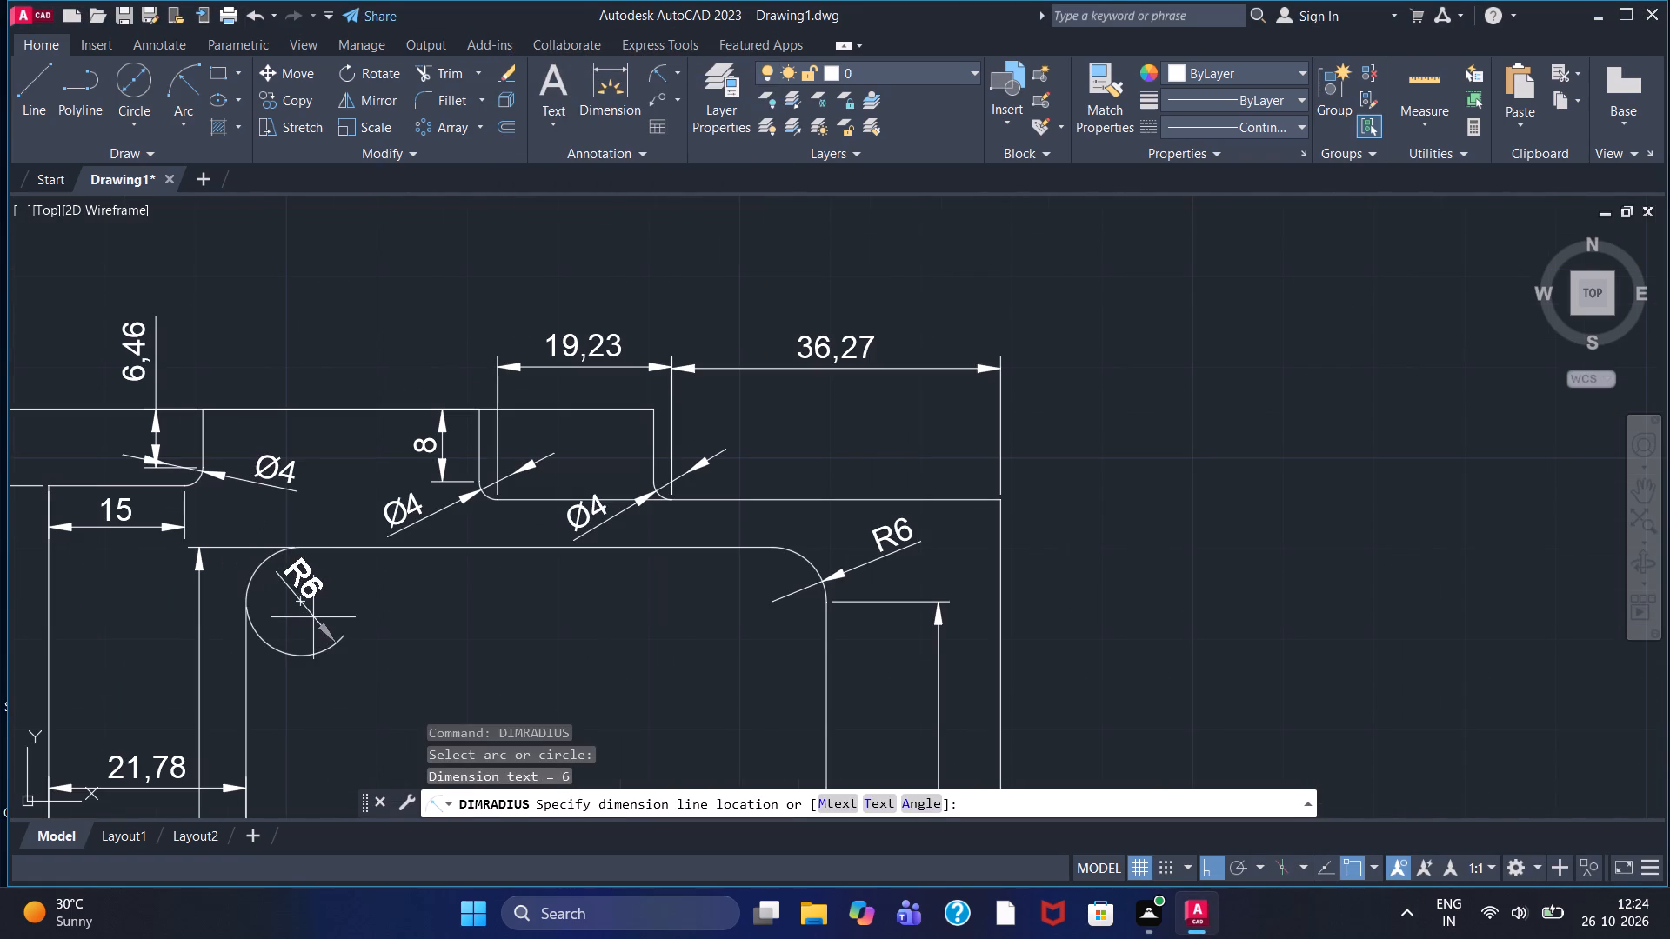
left_click(224, 532)
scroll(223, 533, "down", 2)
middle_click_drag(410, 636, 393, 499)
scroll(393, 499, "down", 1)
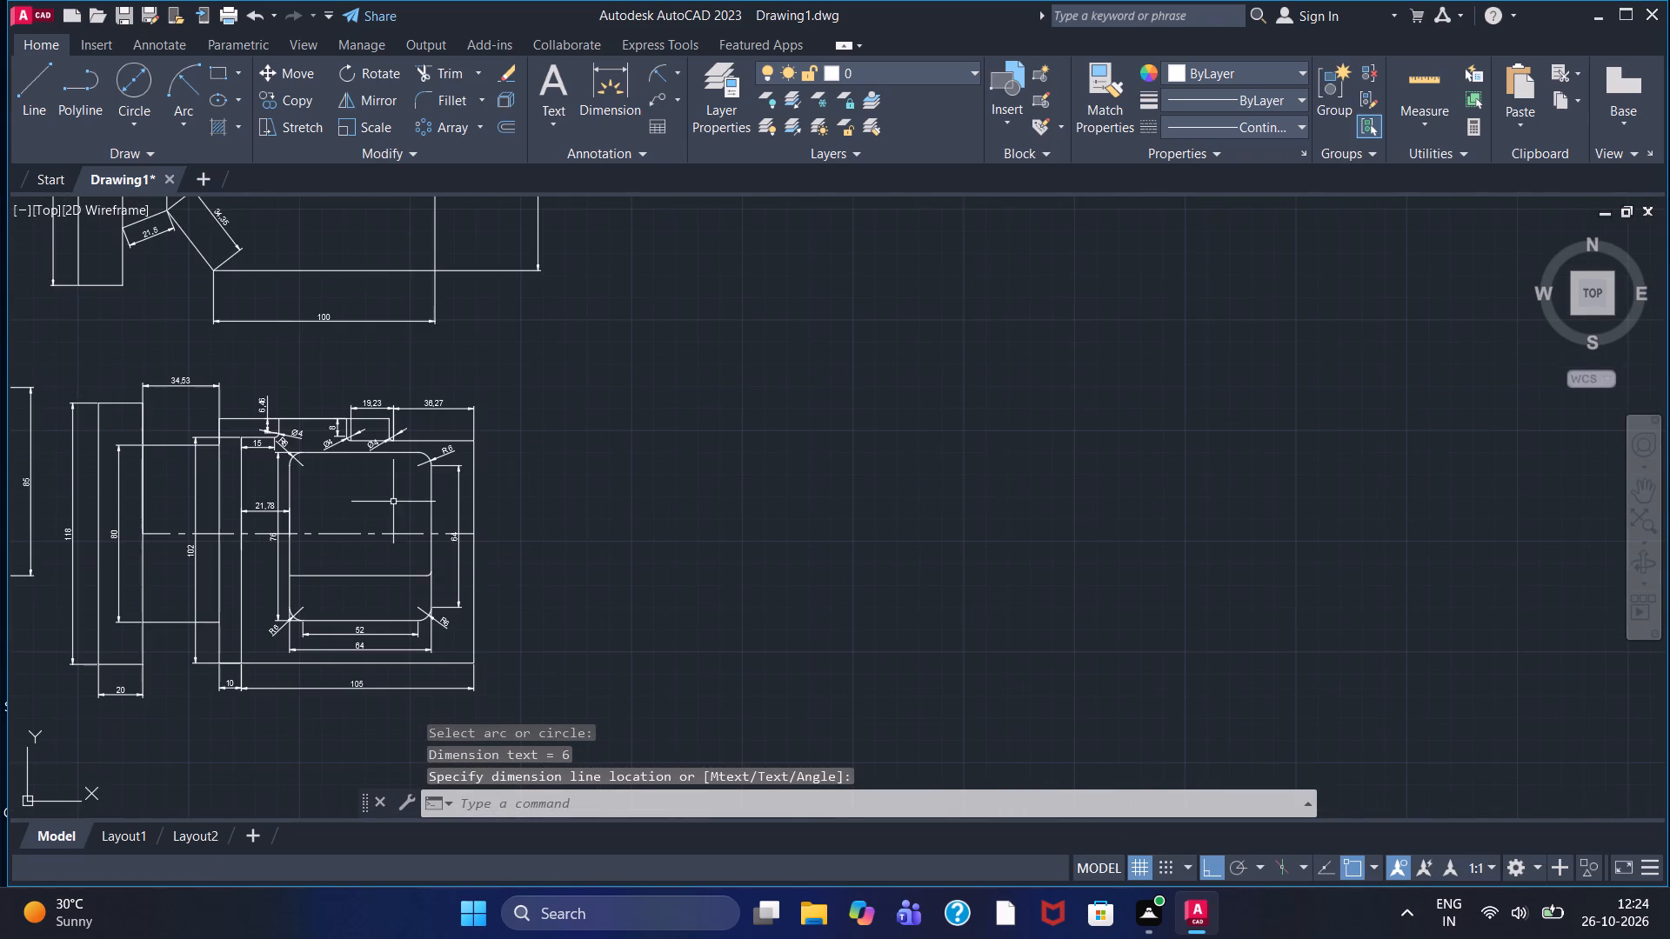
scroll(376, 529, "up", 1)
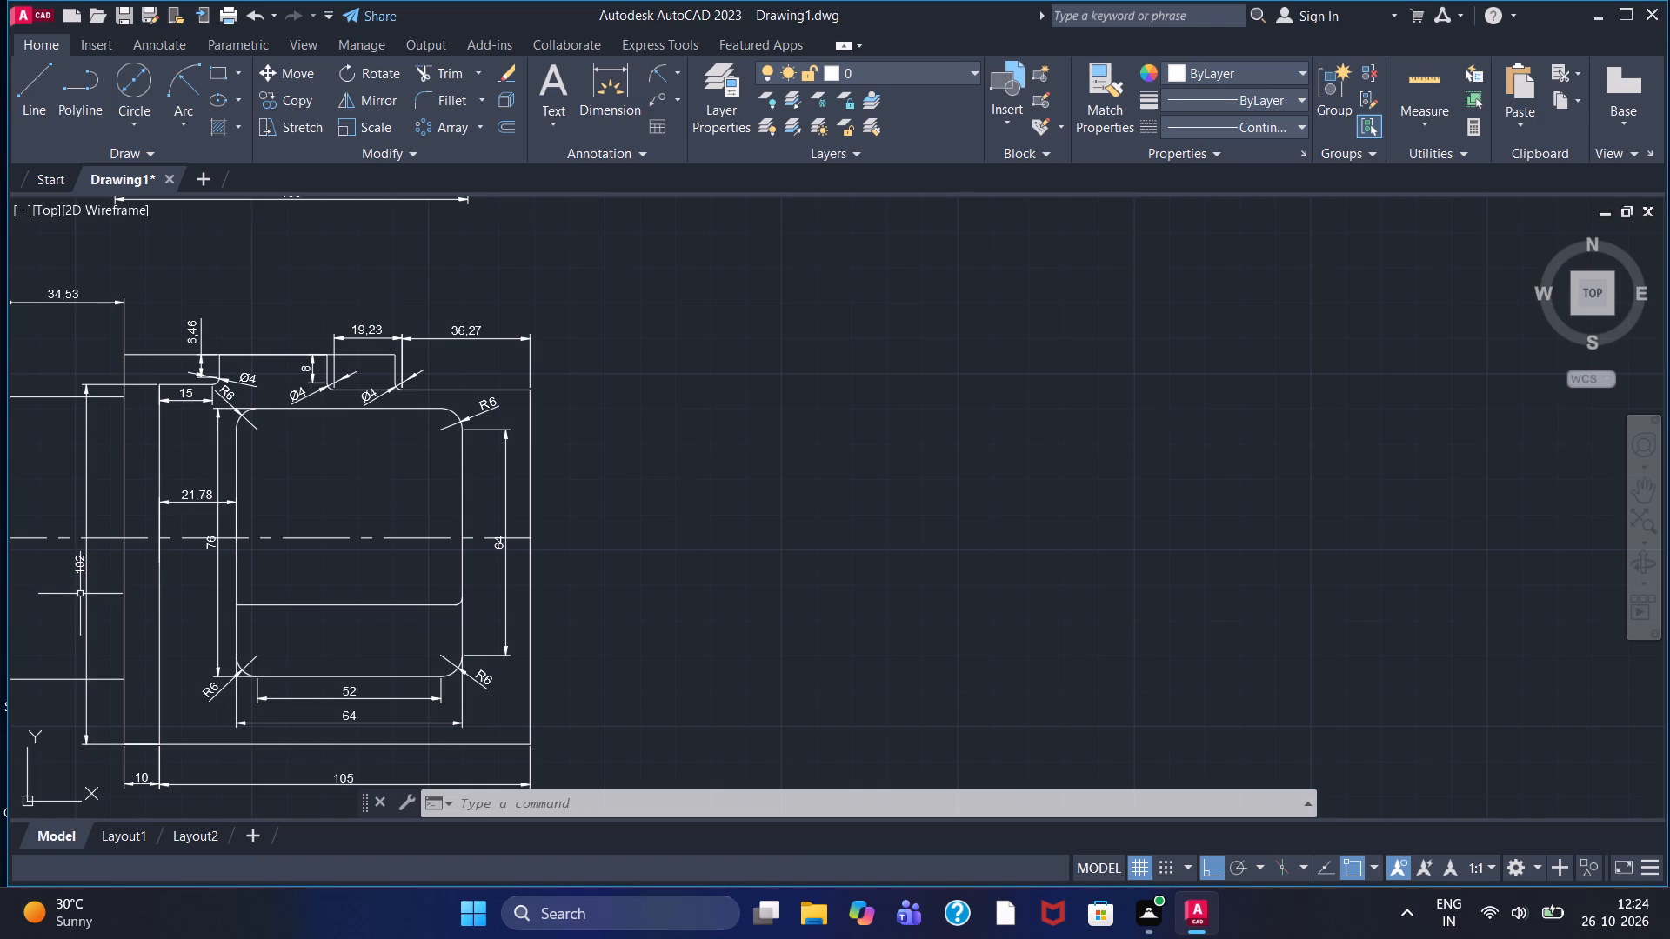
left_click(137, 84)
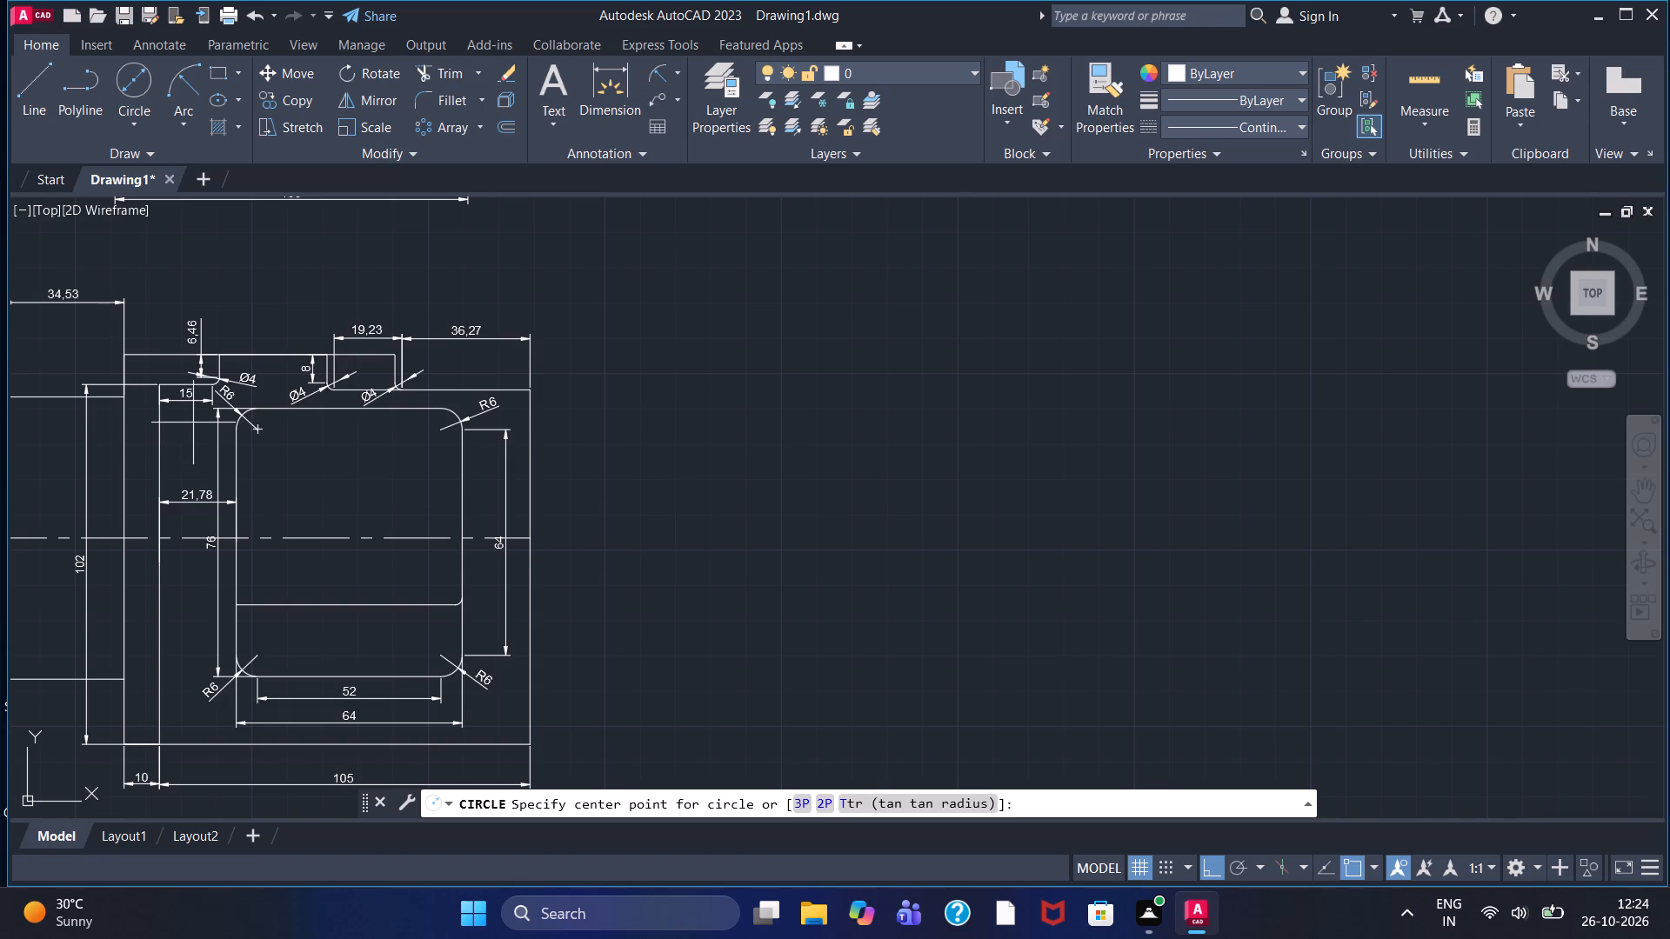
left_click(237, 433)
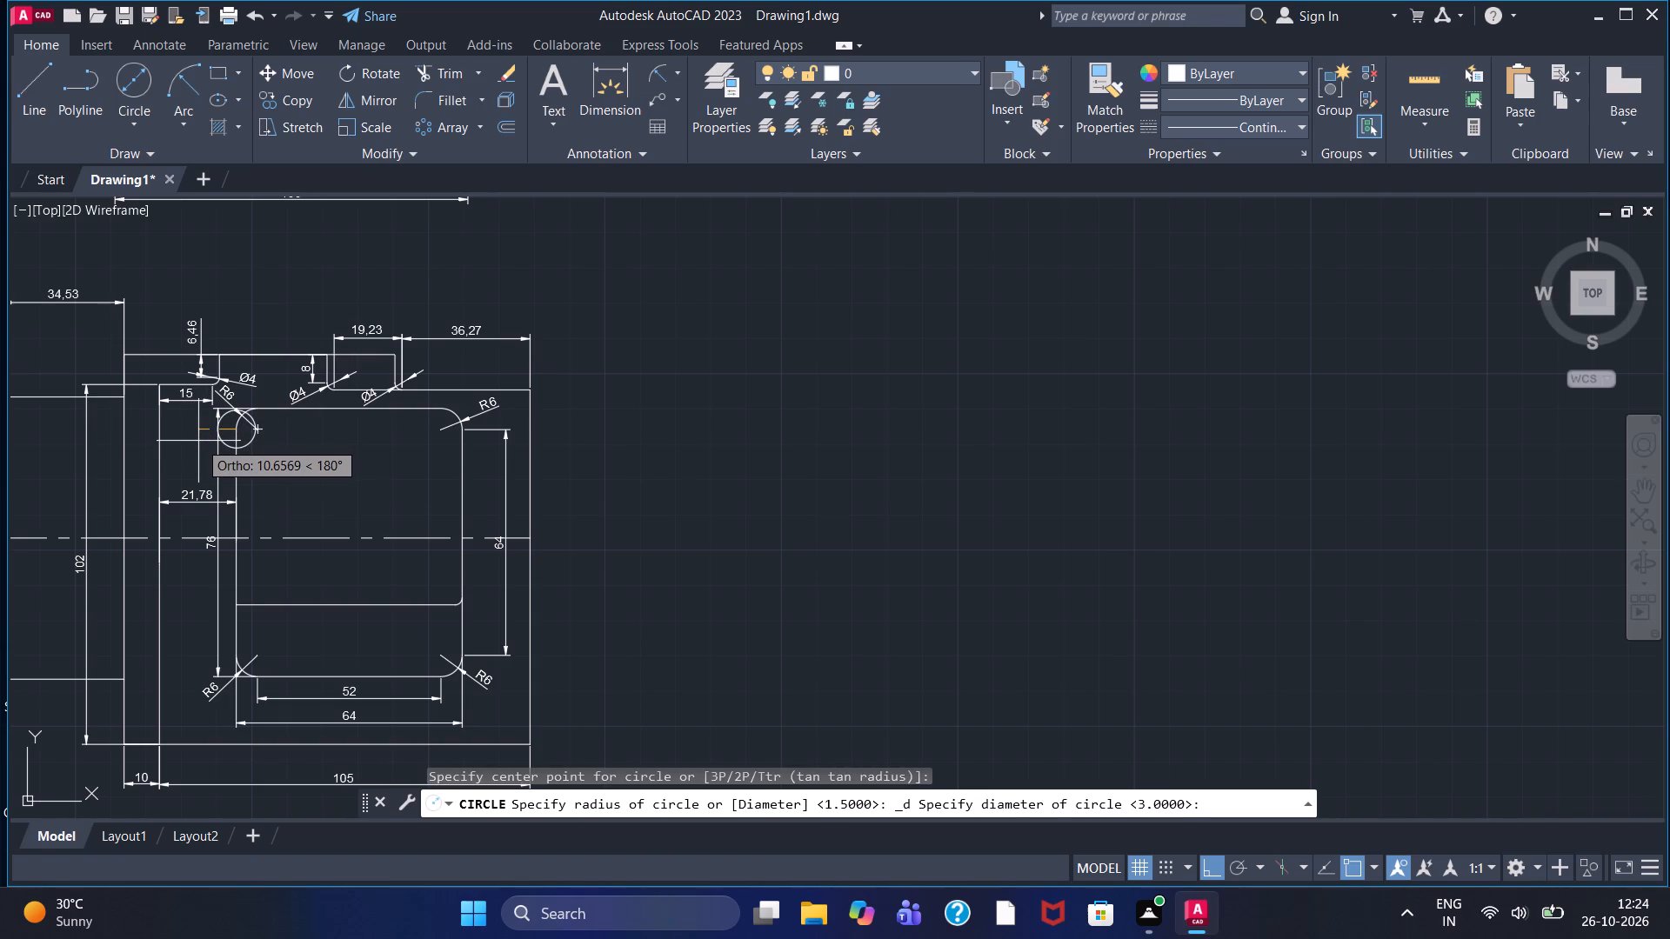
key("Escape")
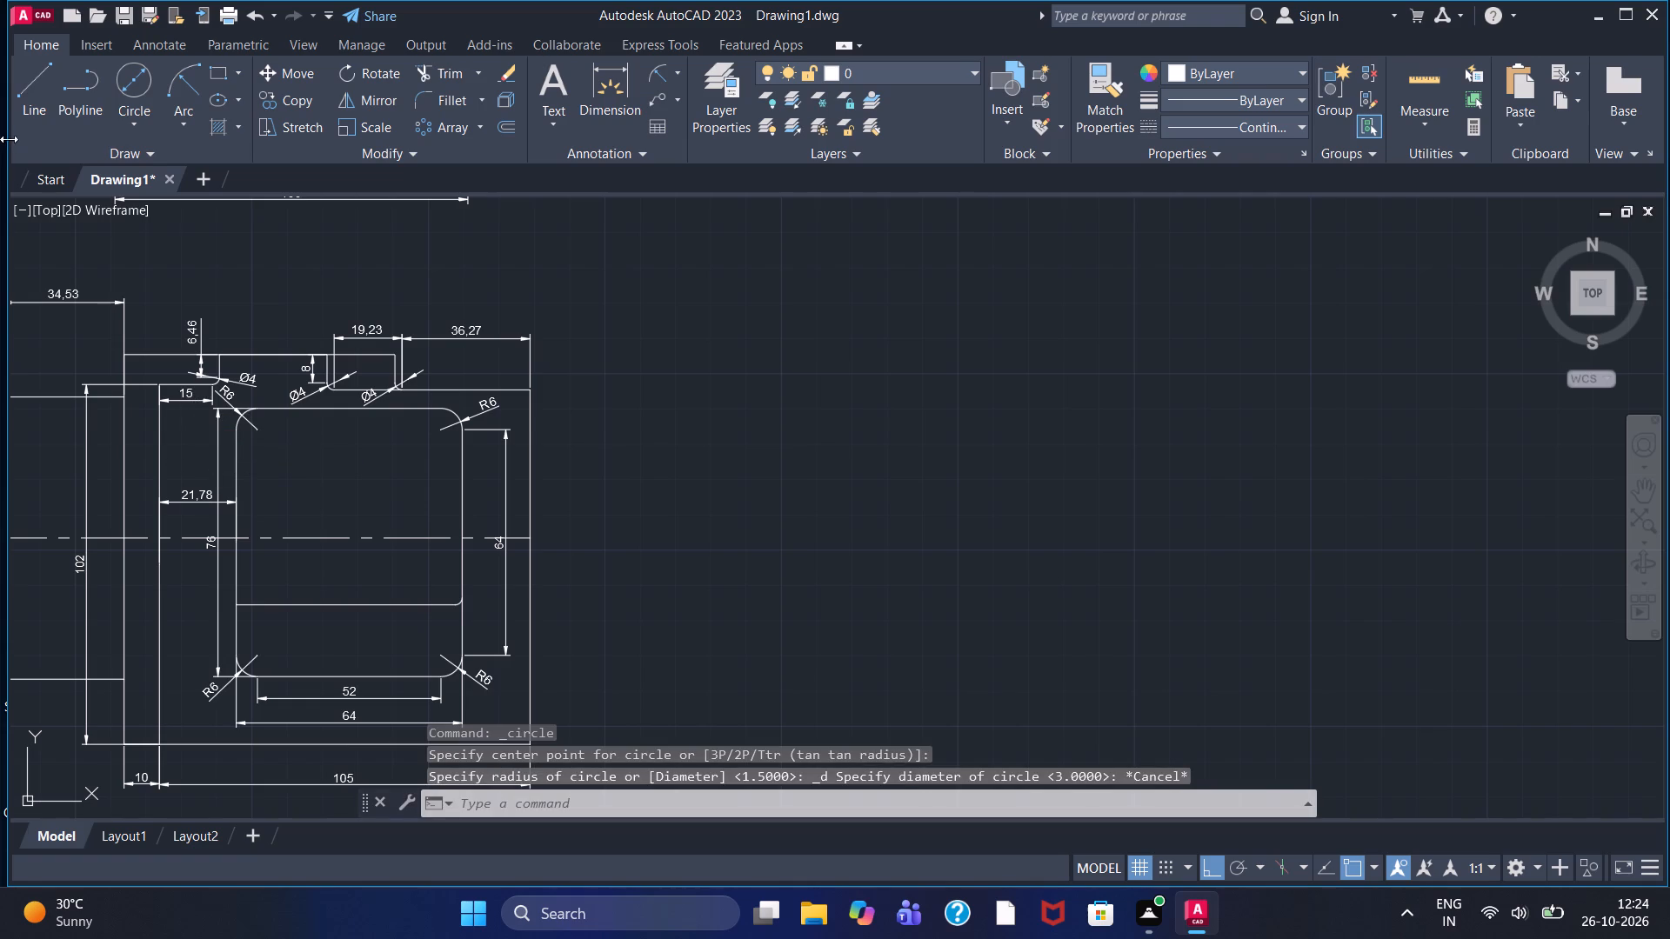
Draw a horizontal guide line about 12.6 outward from the window's upper flange-side fillet and centre a diameter 6 circle on its end.
left_click(32, 106)
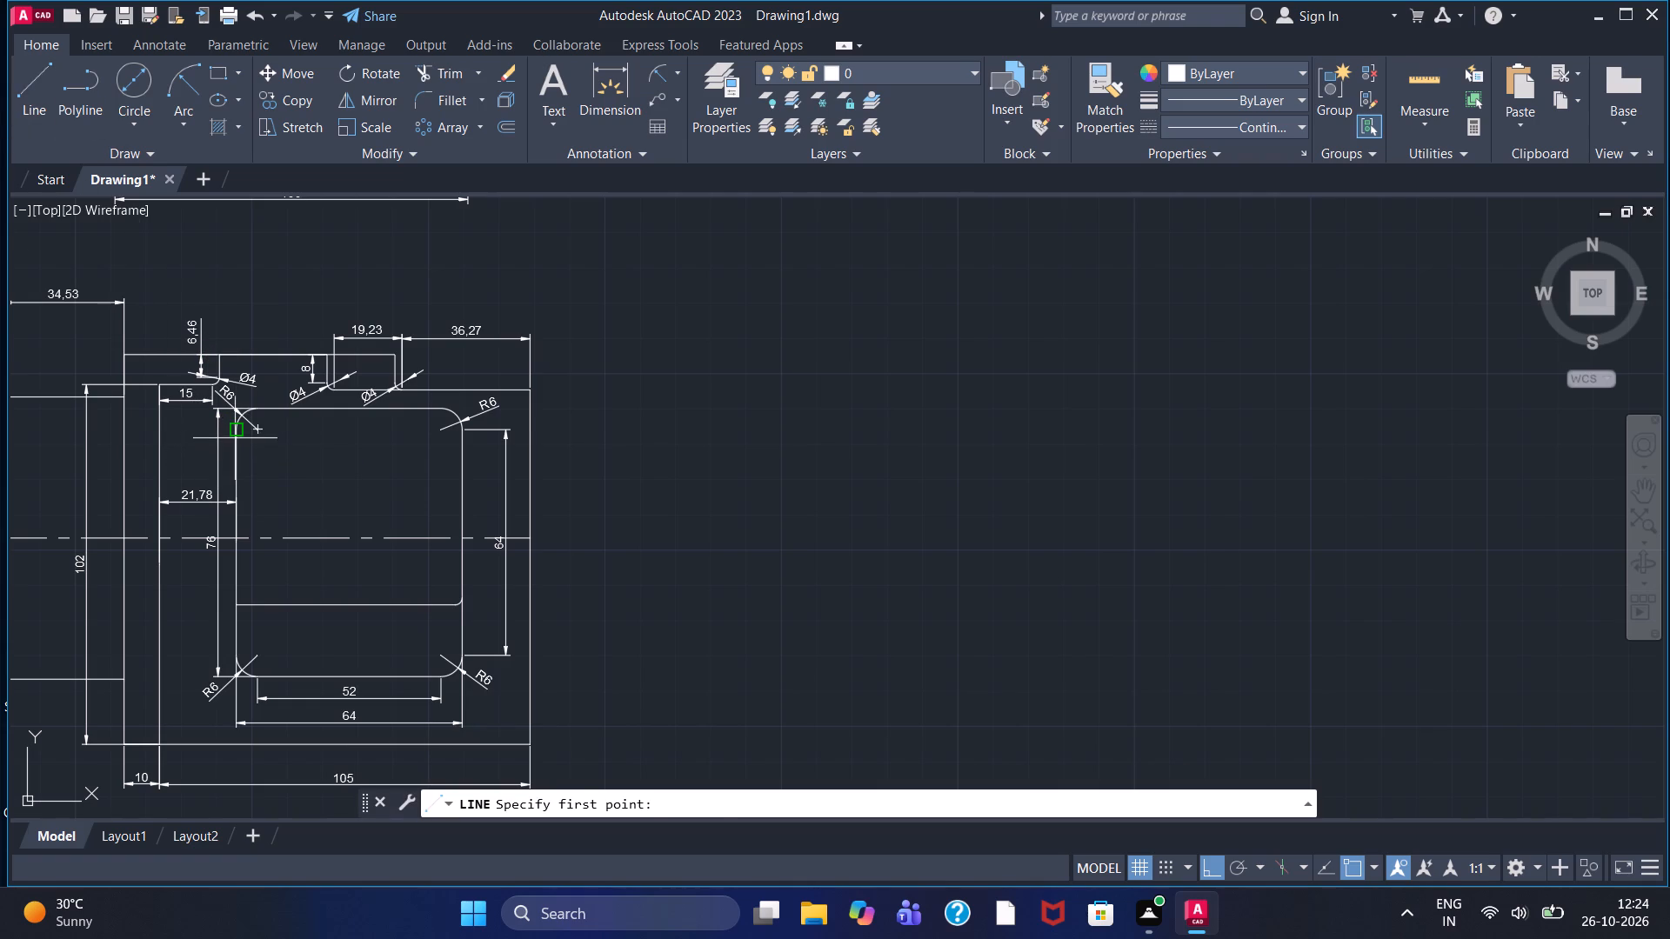
left_click(236, 430)
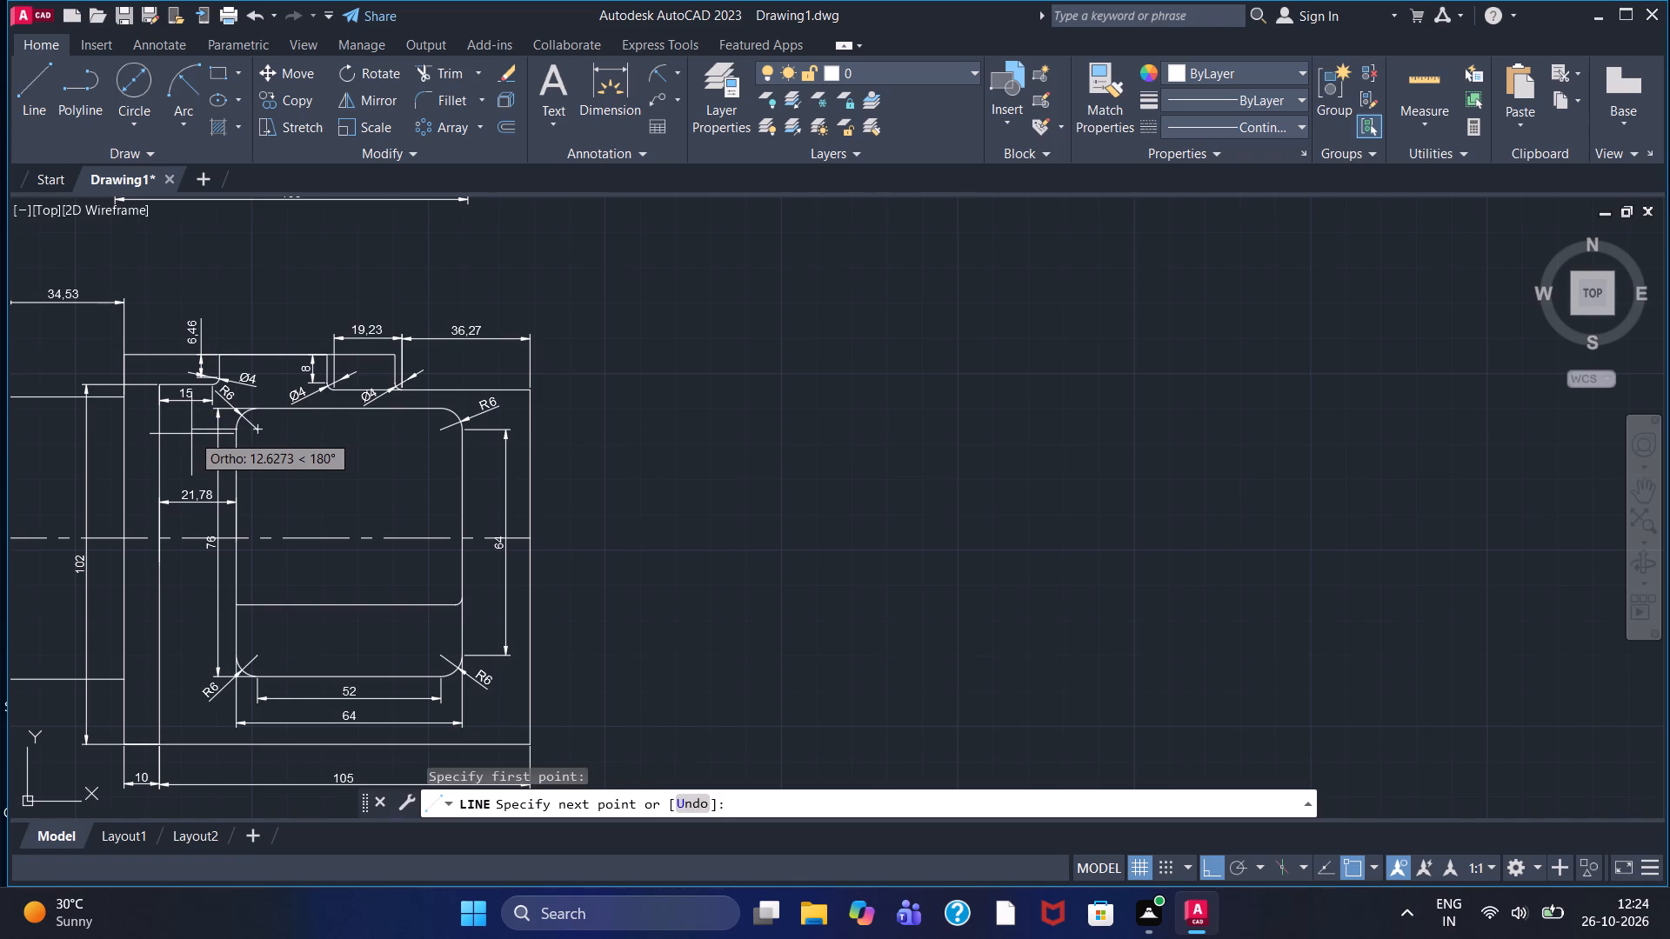
left_click(191, 434)
key("Escape")
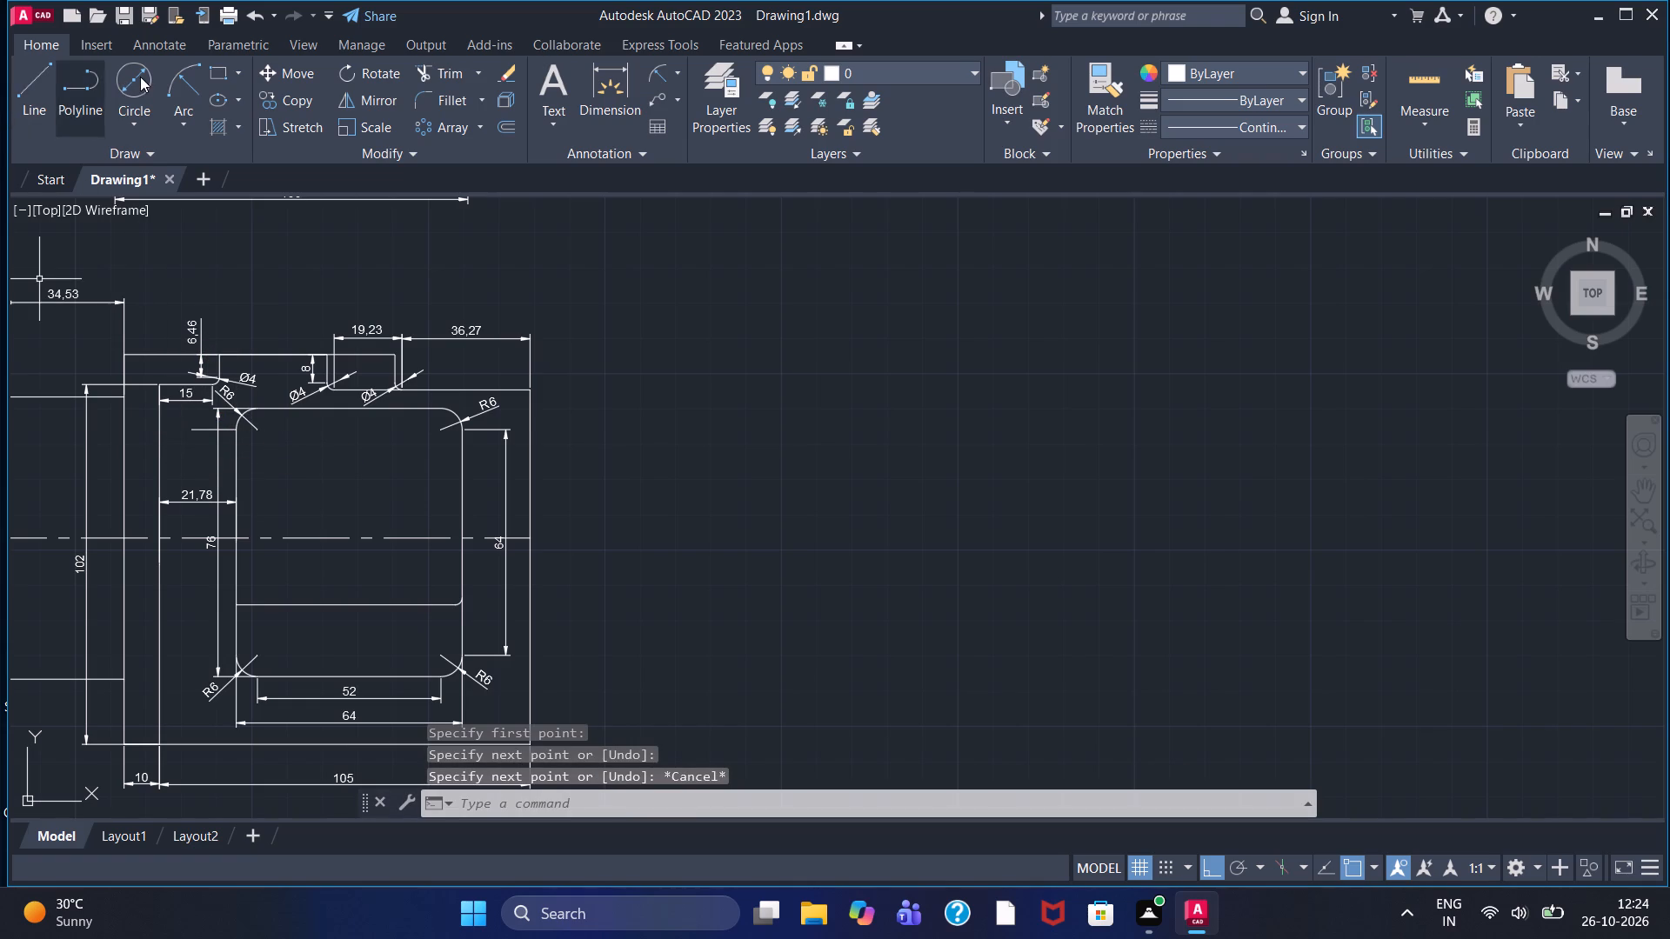
left_click(140, 77)
left_click(193, 429)
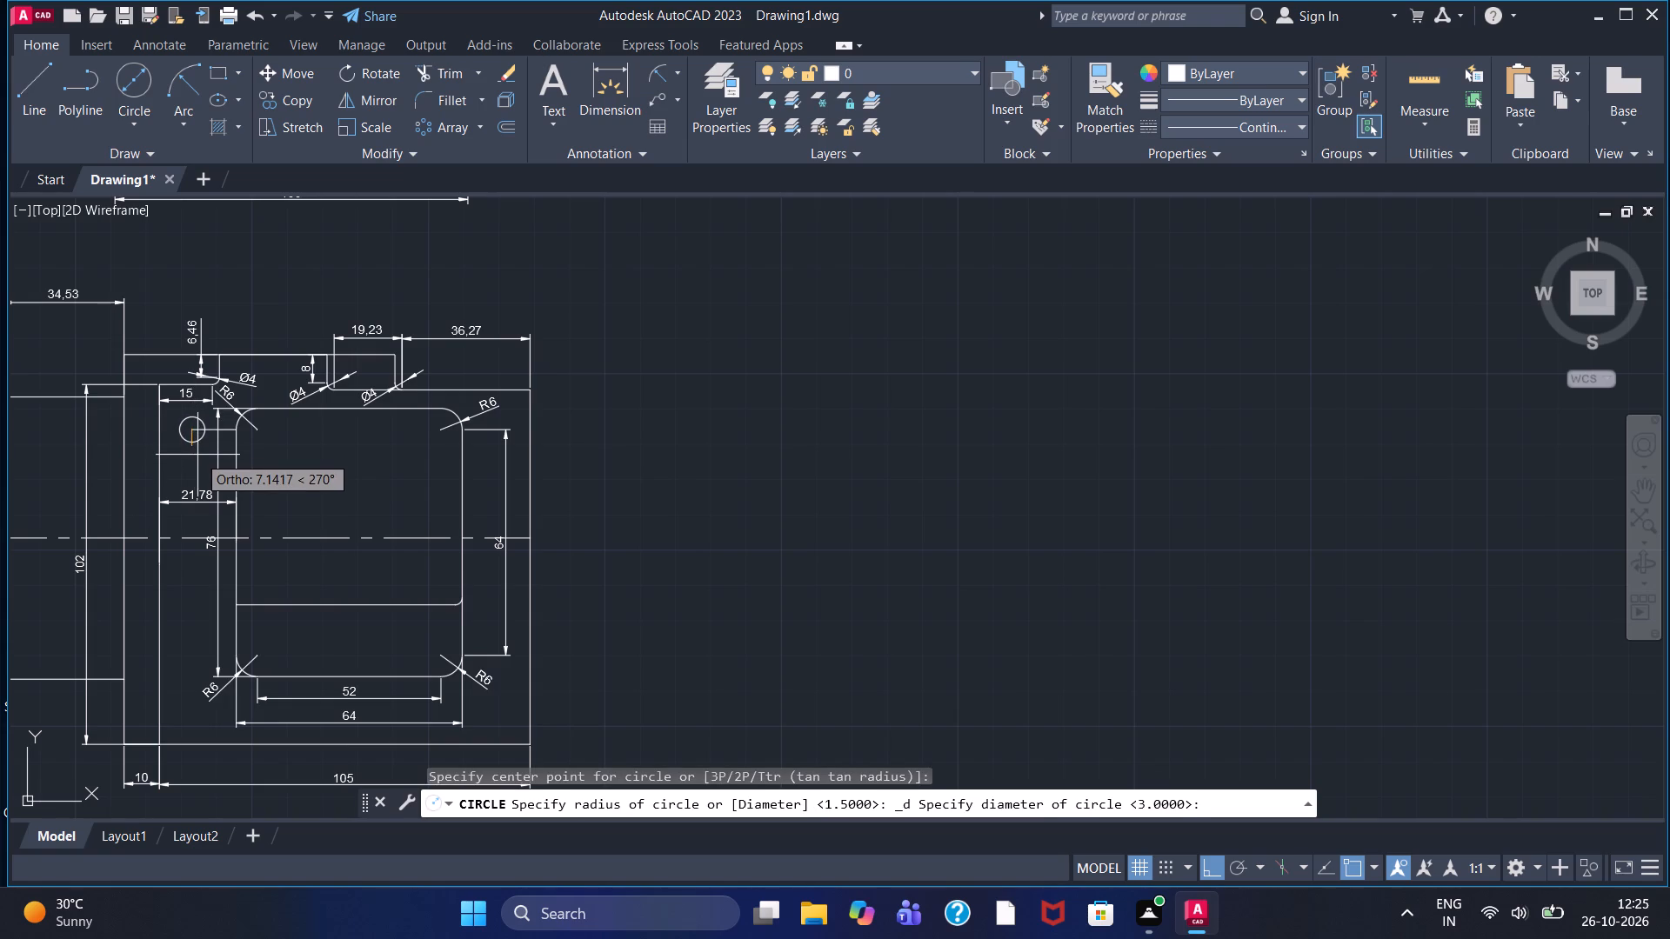
key("6")
key("Return")
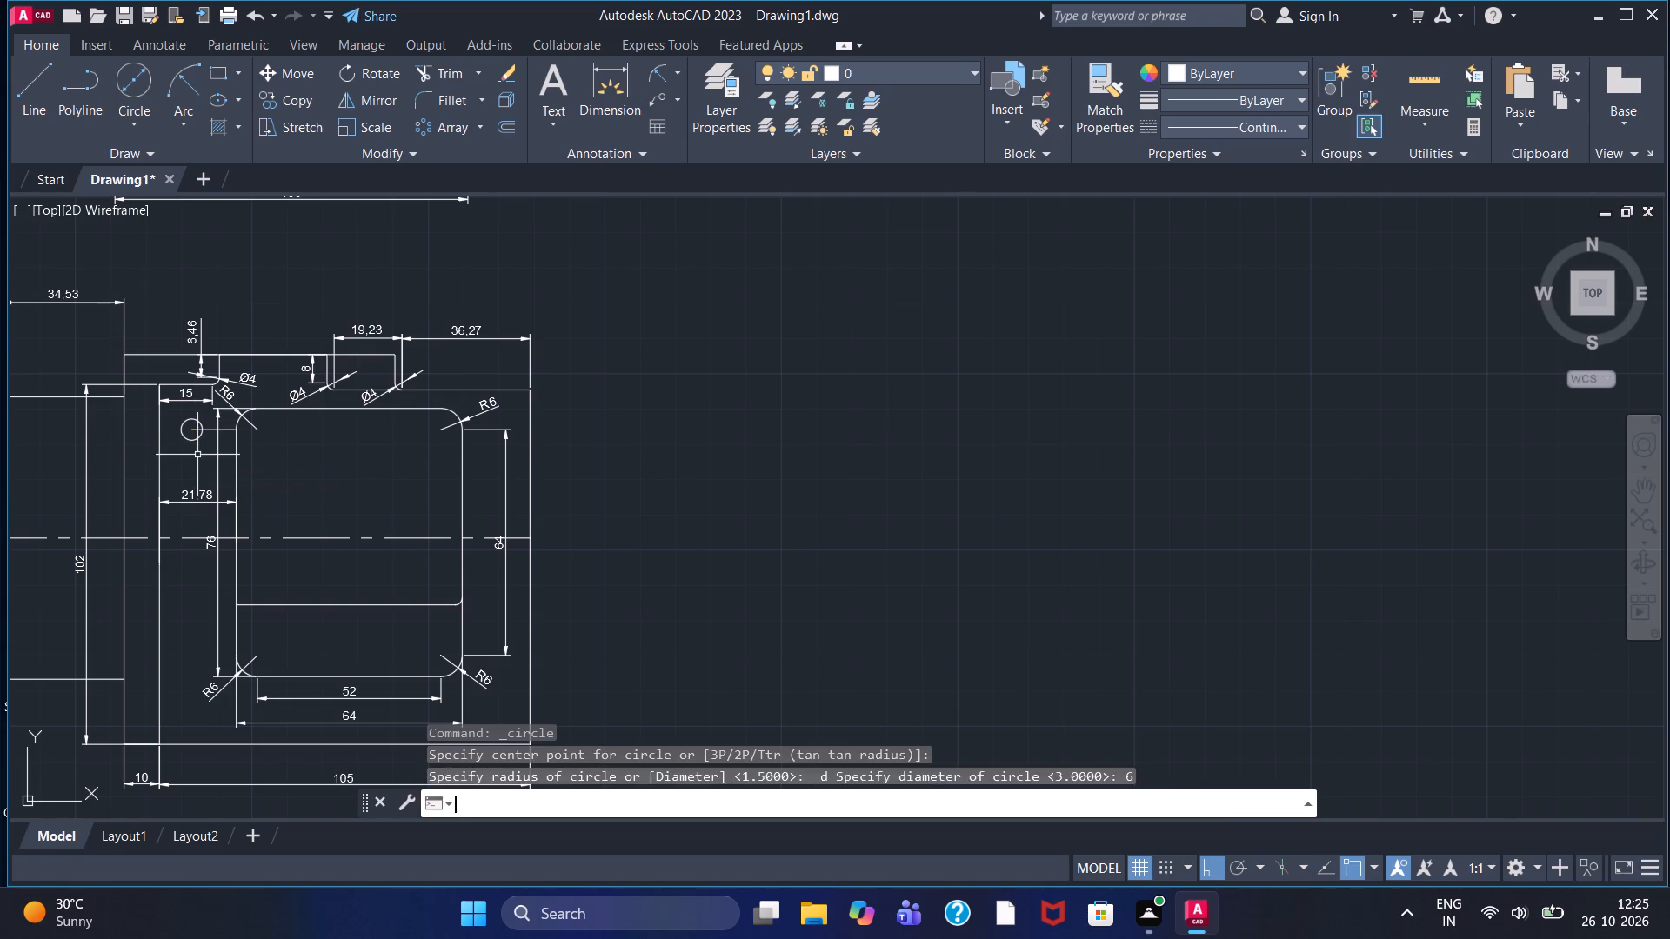
Draw a vertical guide line 18 long downward from the circle's centre and centre a diameter 3 circle on its lower end.
scroll(196, 434, "up", 3)
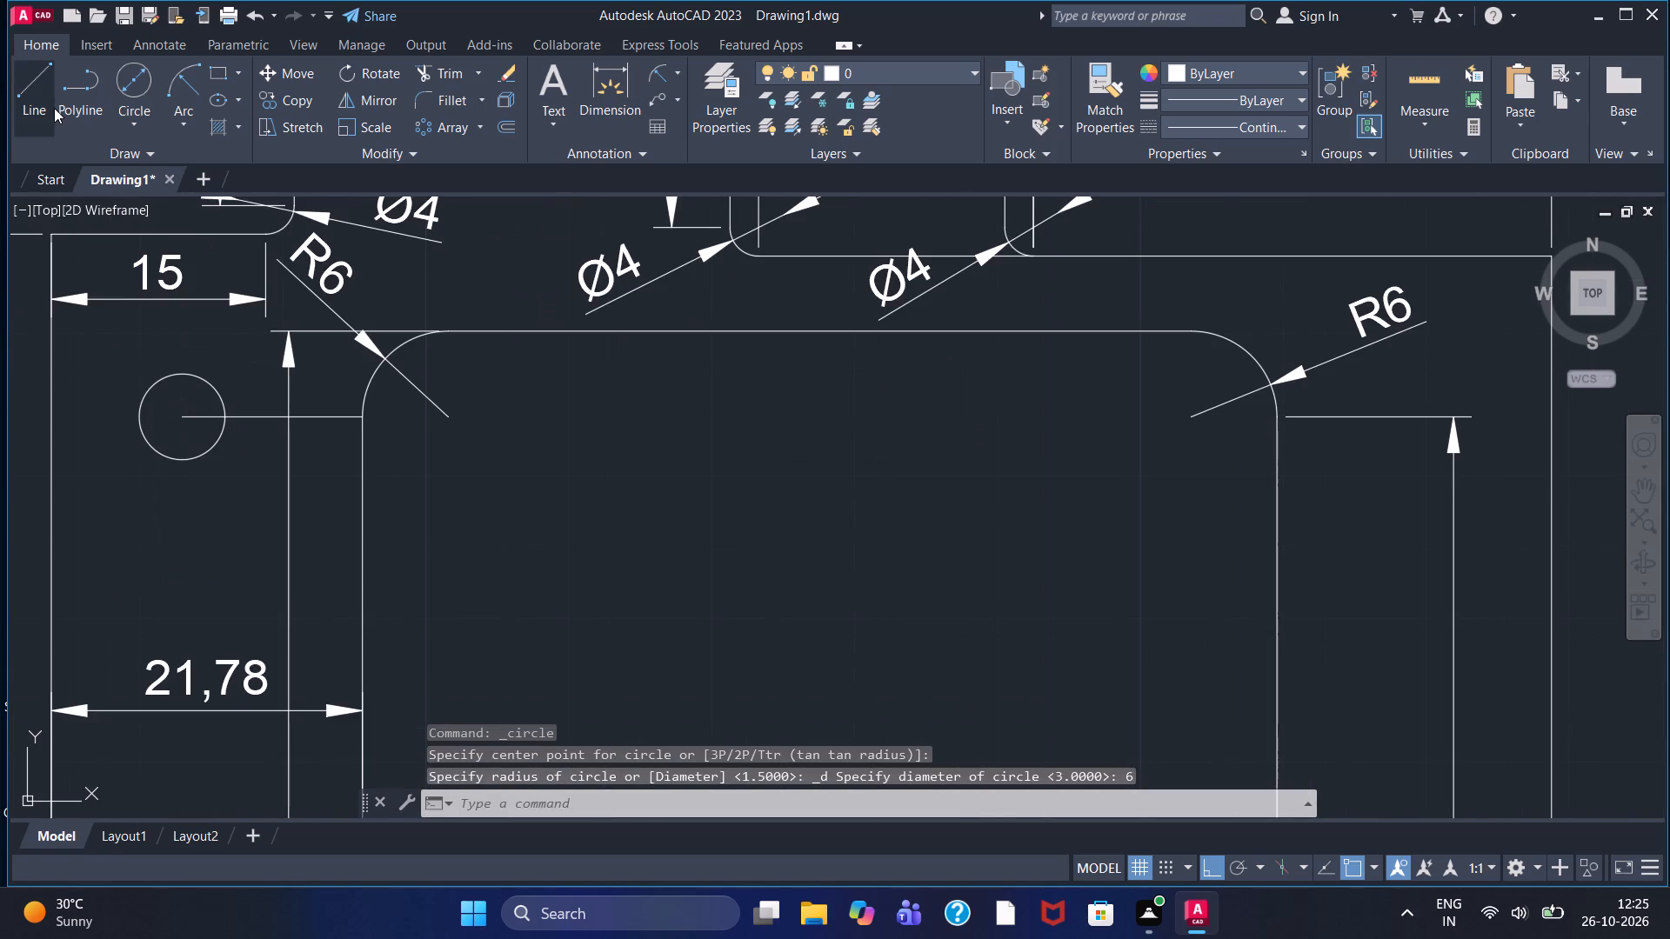
left_click(47, 102)
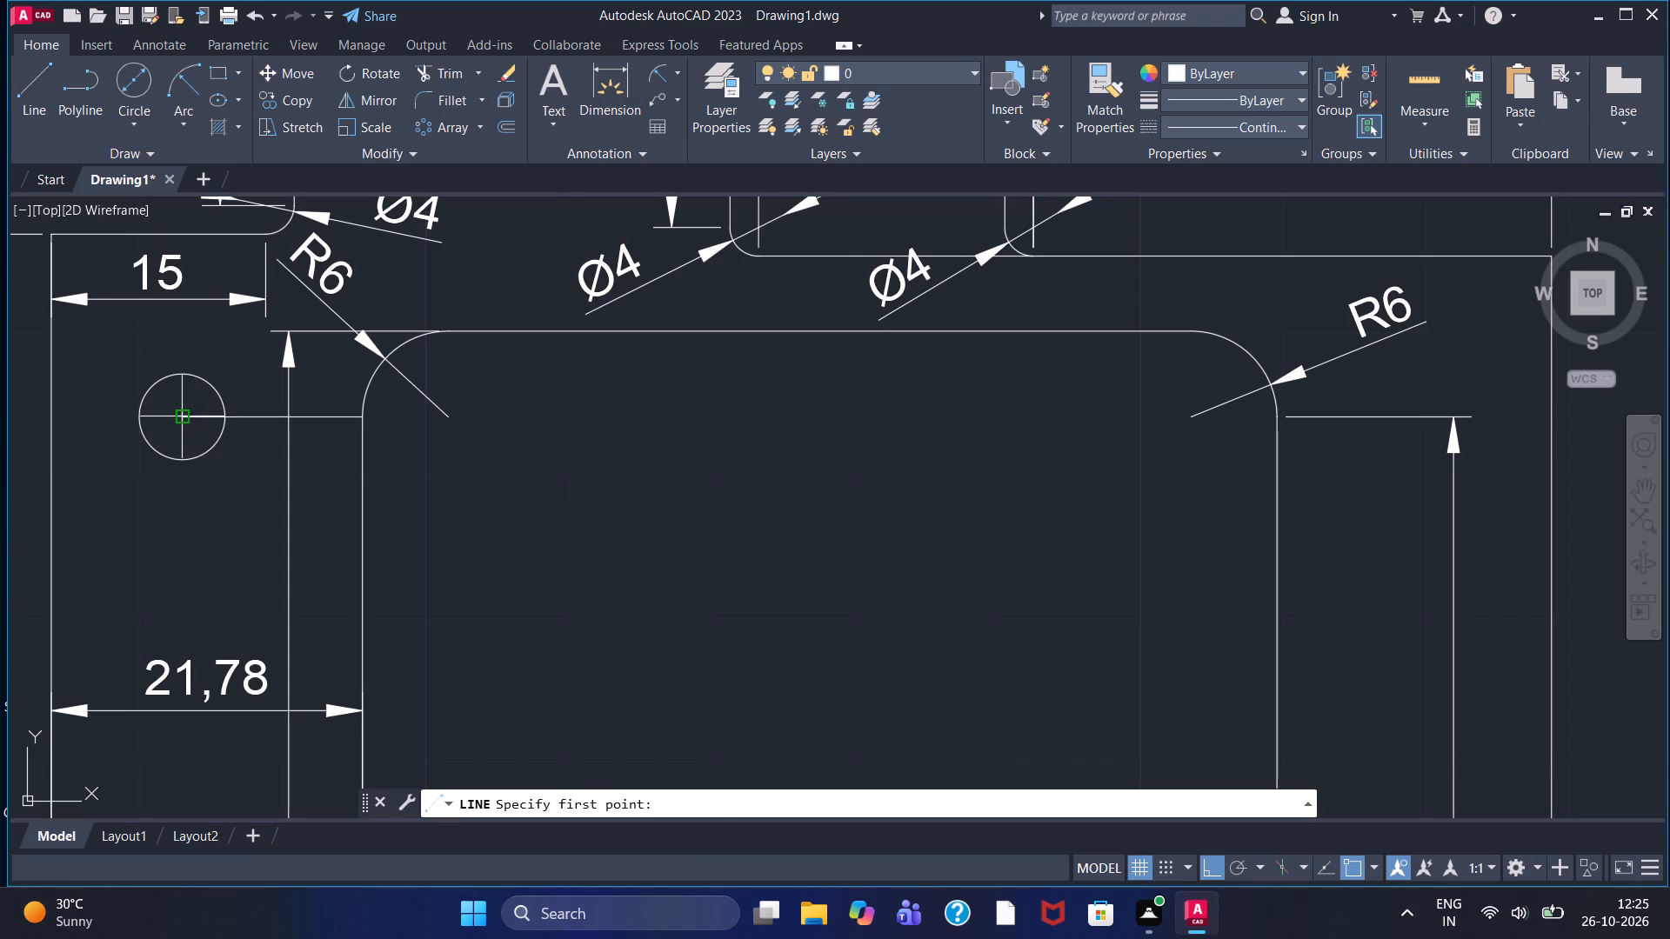
left_click_drag(179, 417, 178, 426)
key("1")
key("8")
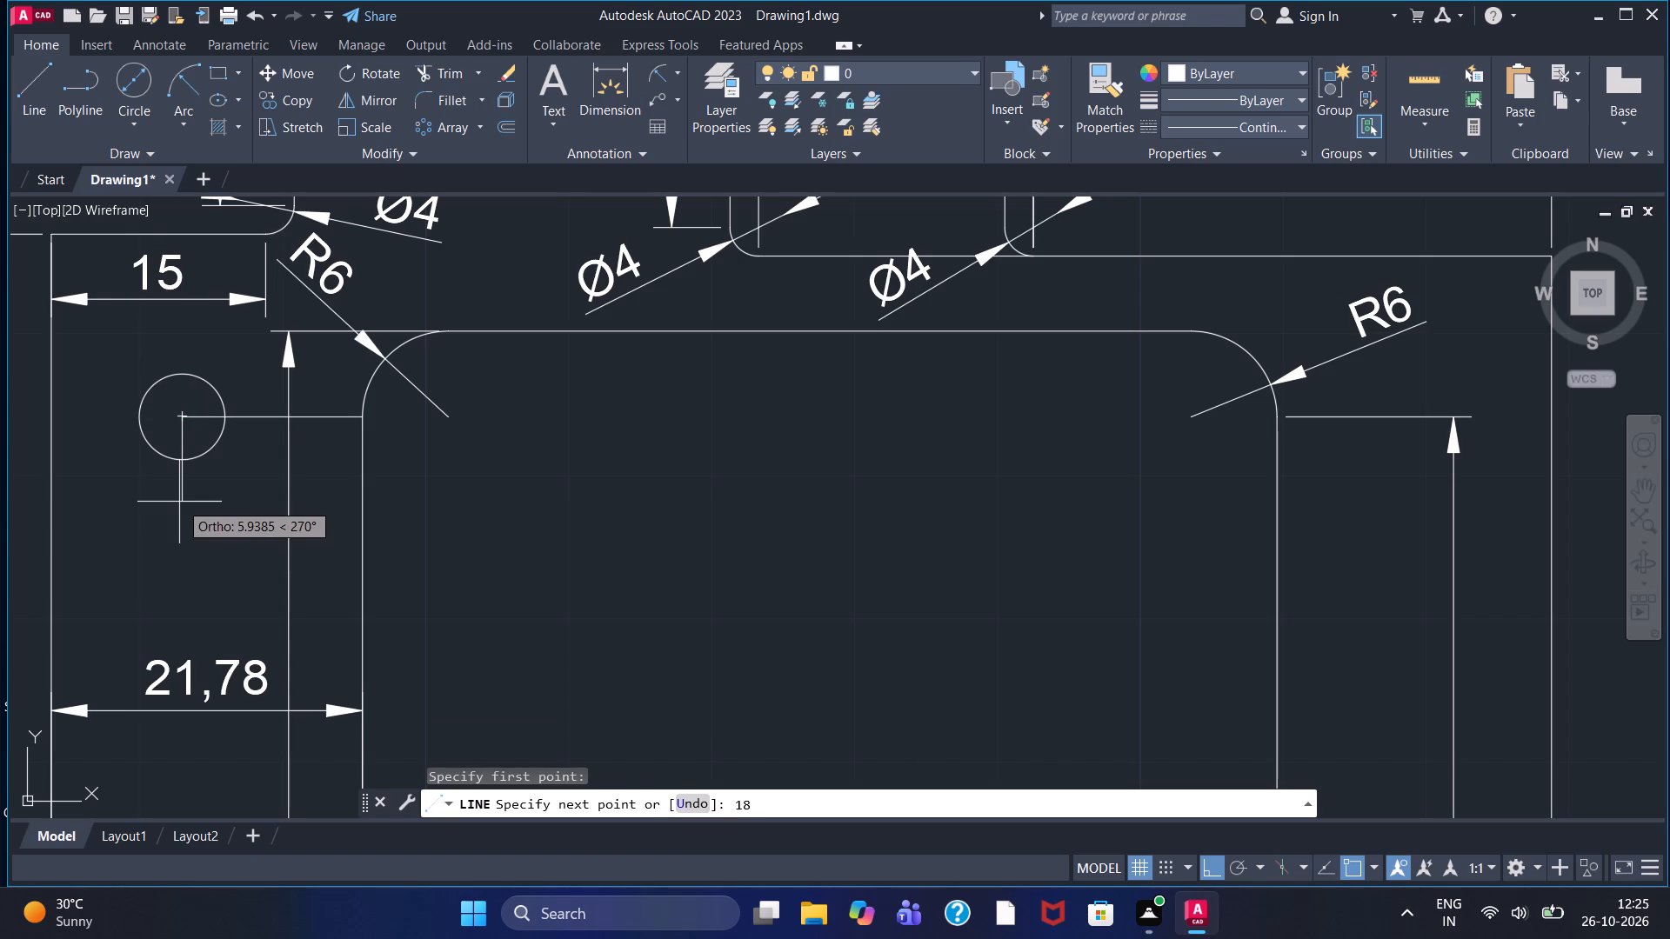
key("Return")
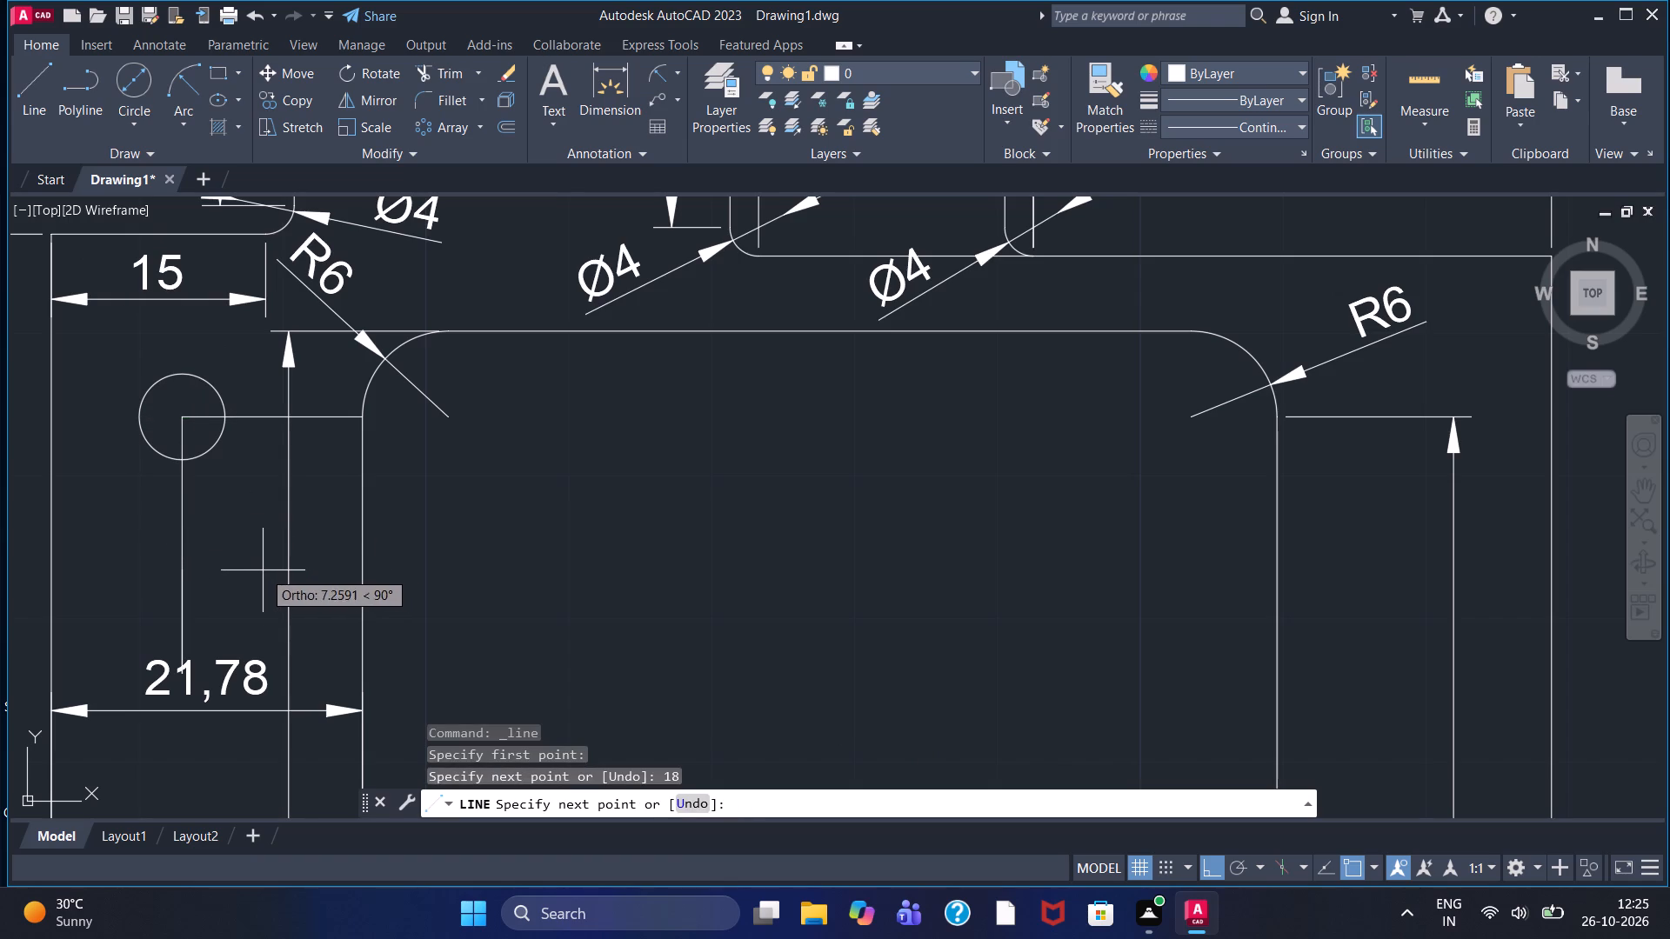
right_click(263, 570)
left_click(310, 583)
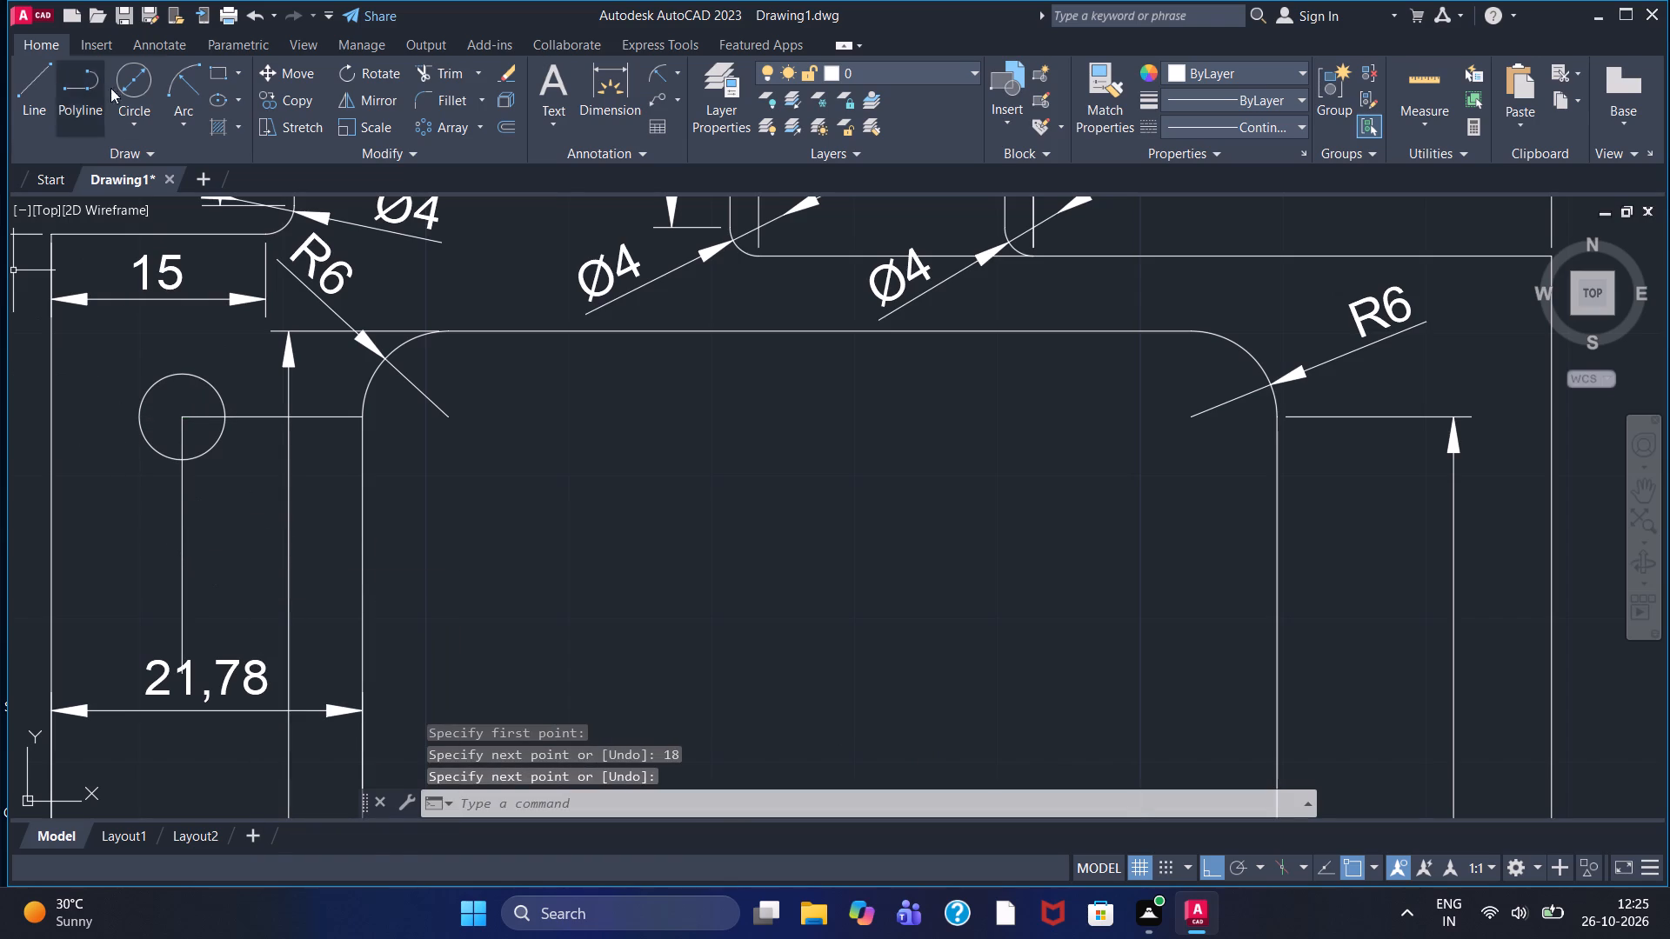
left_click(137, 84)
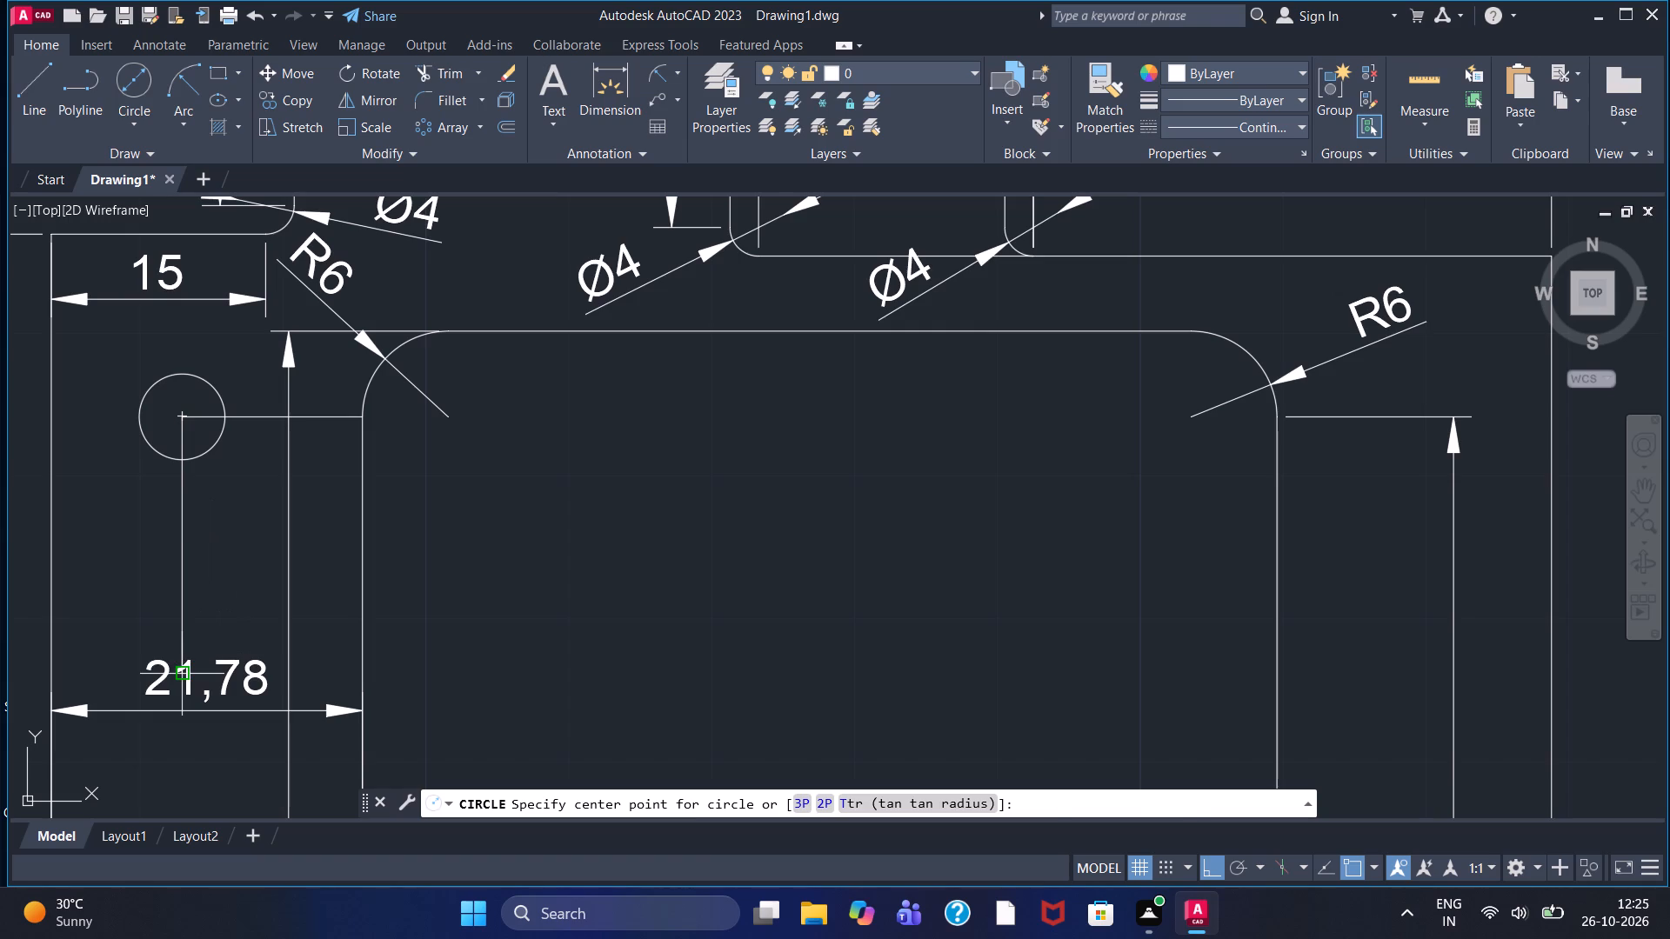
left_click(184, 669)
key("3")
key("Return")
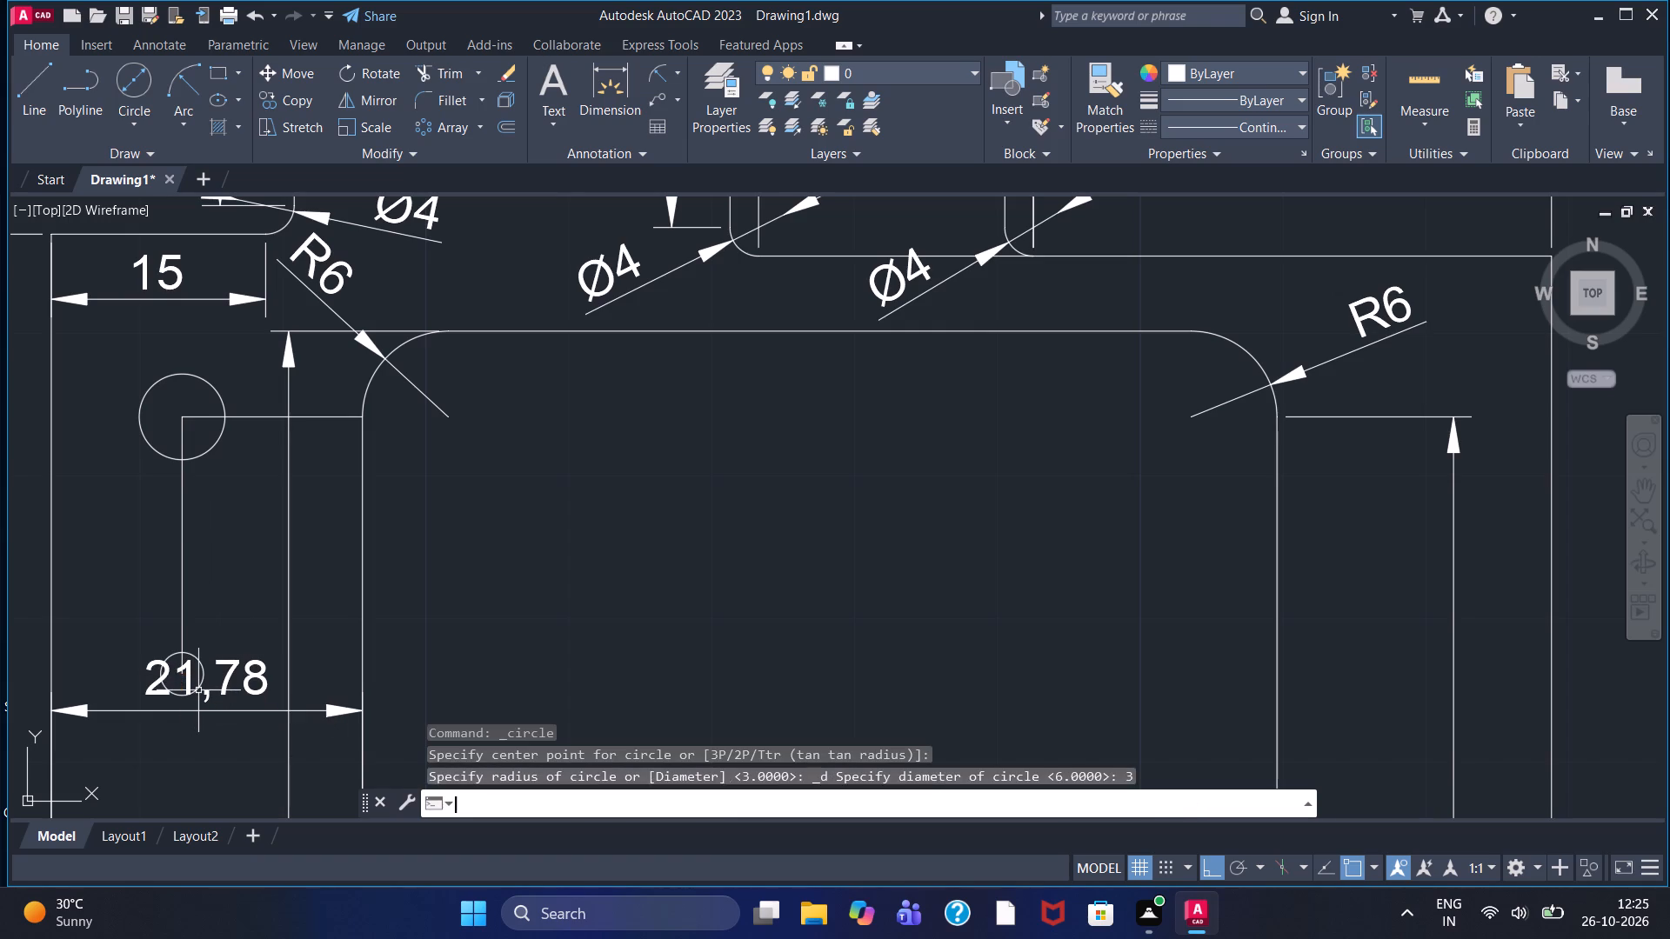
Delete the 21,78 dimension between the flange and the window.
left_click(187, 709)
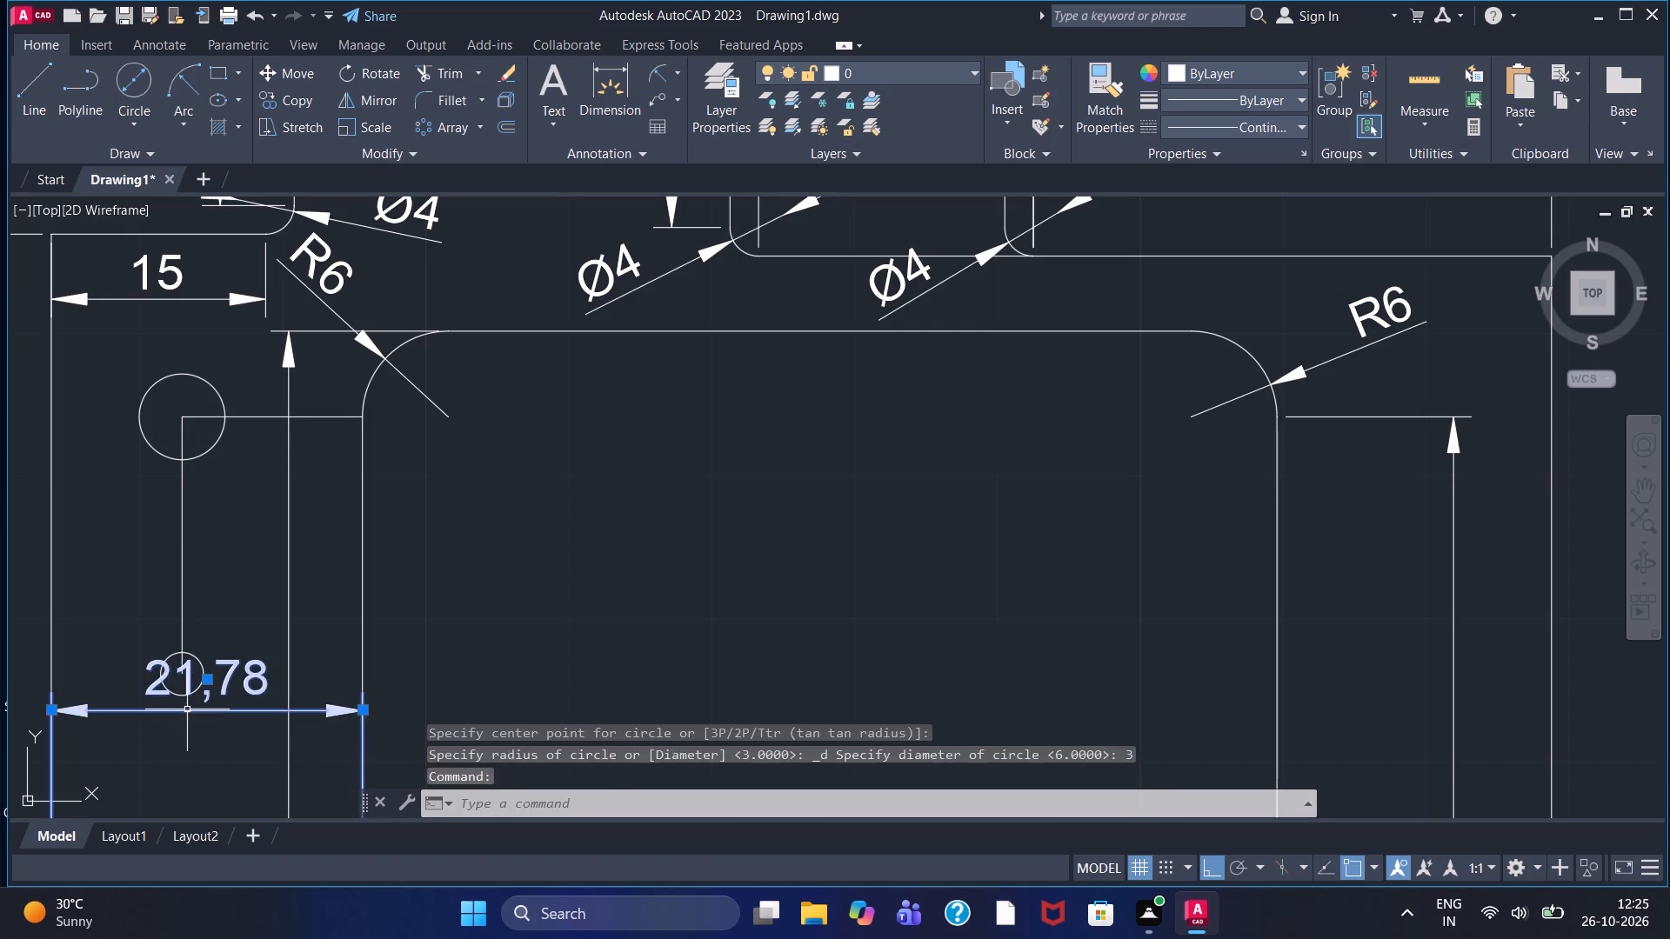
key("Delete")
Erase the vertical guide line between the two circles and the horizontal one between the upper circle and the window.
scroll(187, 709, "down", 1)
middle_click_drag(192, 713, 224, 570)
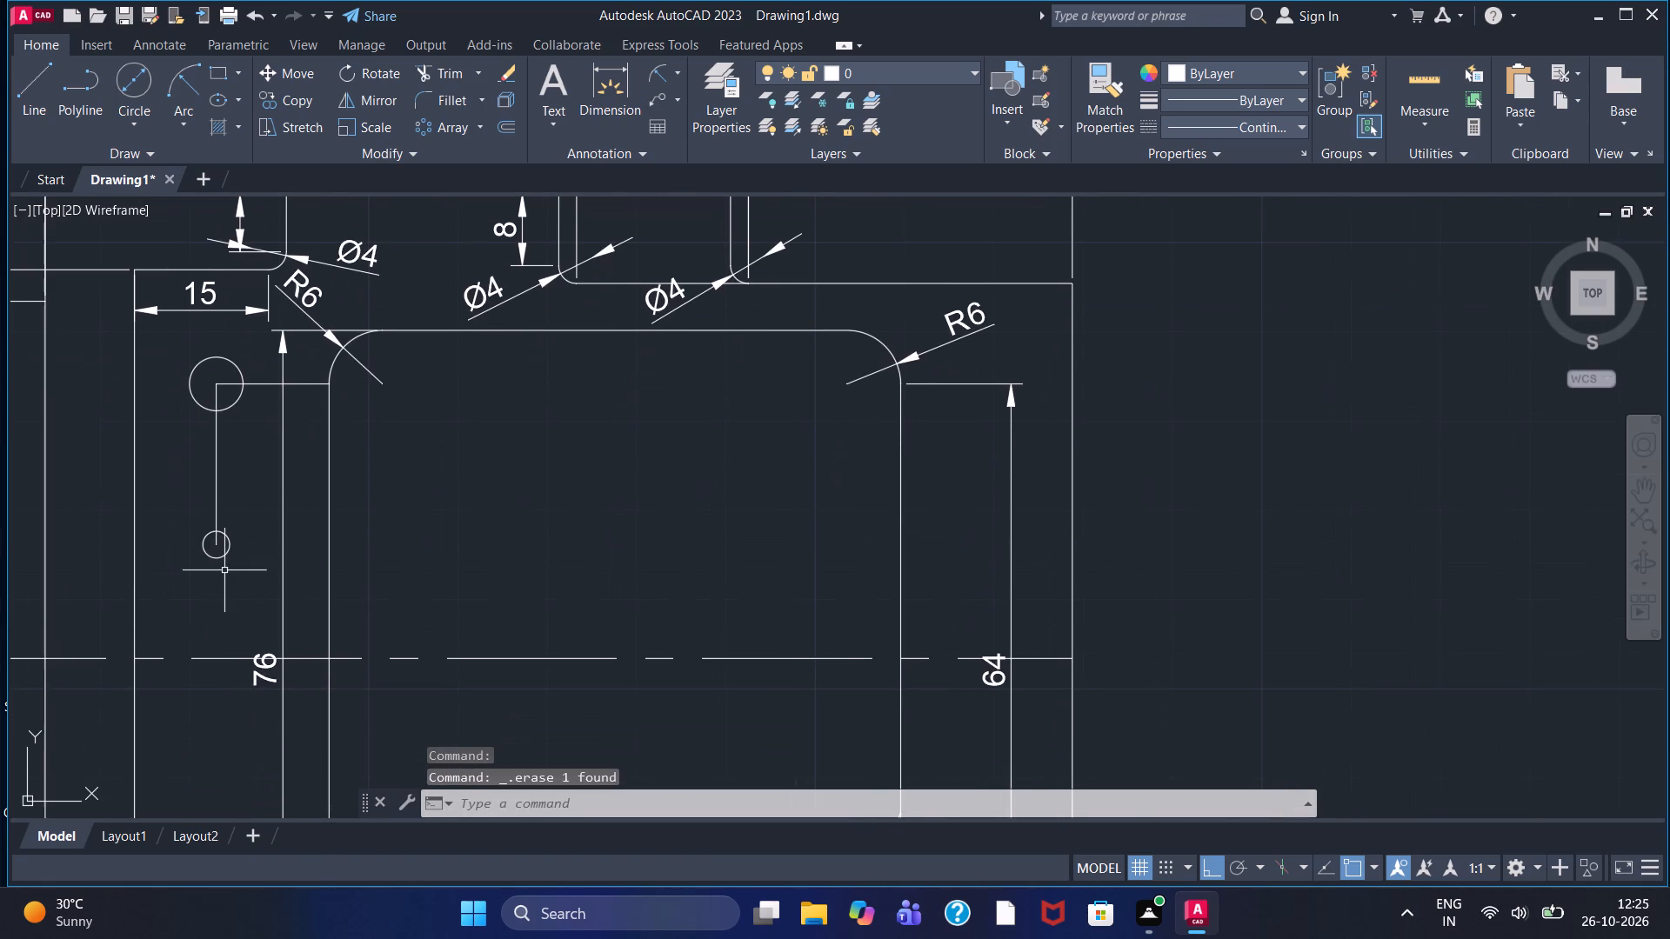
left_click(215, 466)
key("Delete")
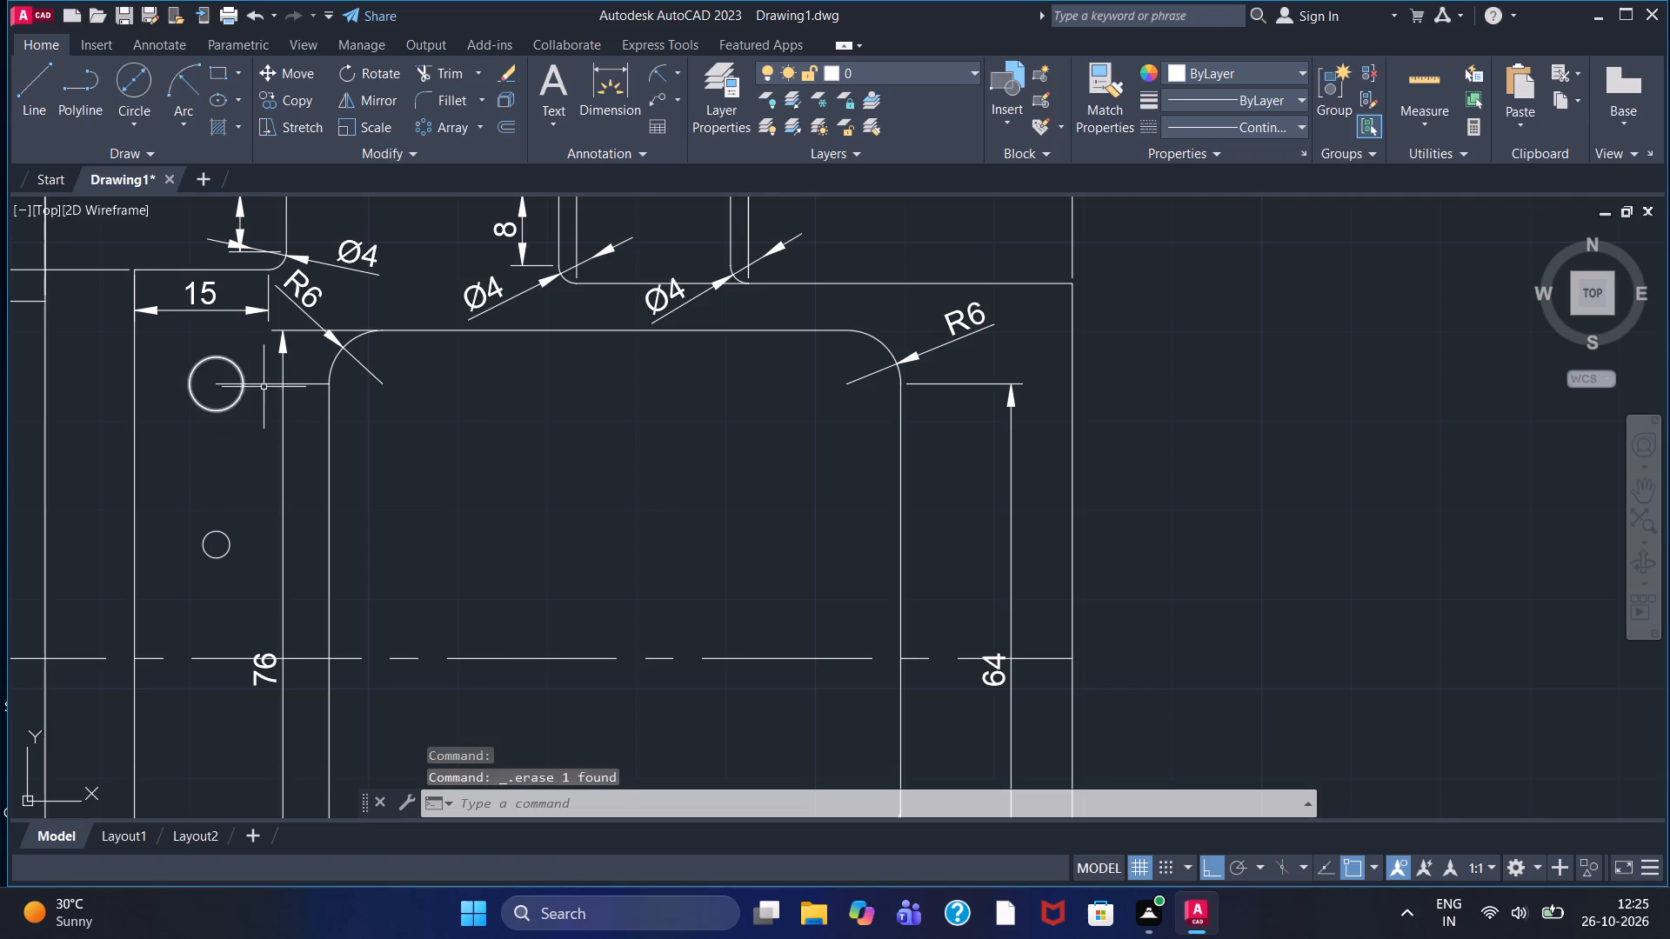
left_click(268, 383)
key("Delete")
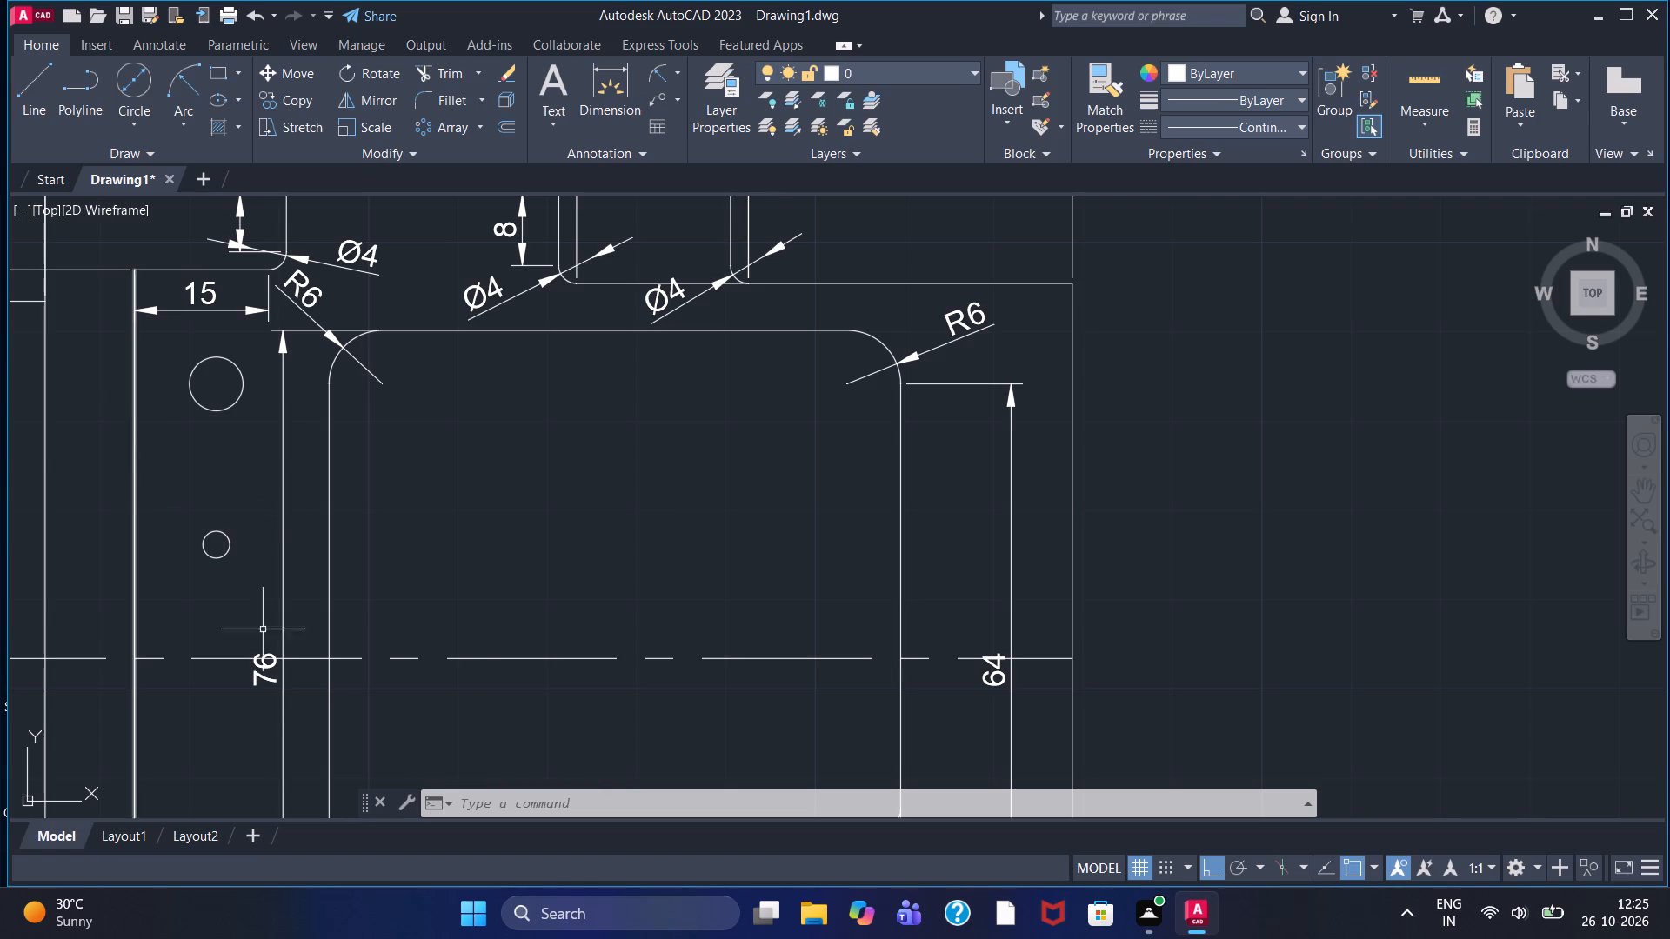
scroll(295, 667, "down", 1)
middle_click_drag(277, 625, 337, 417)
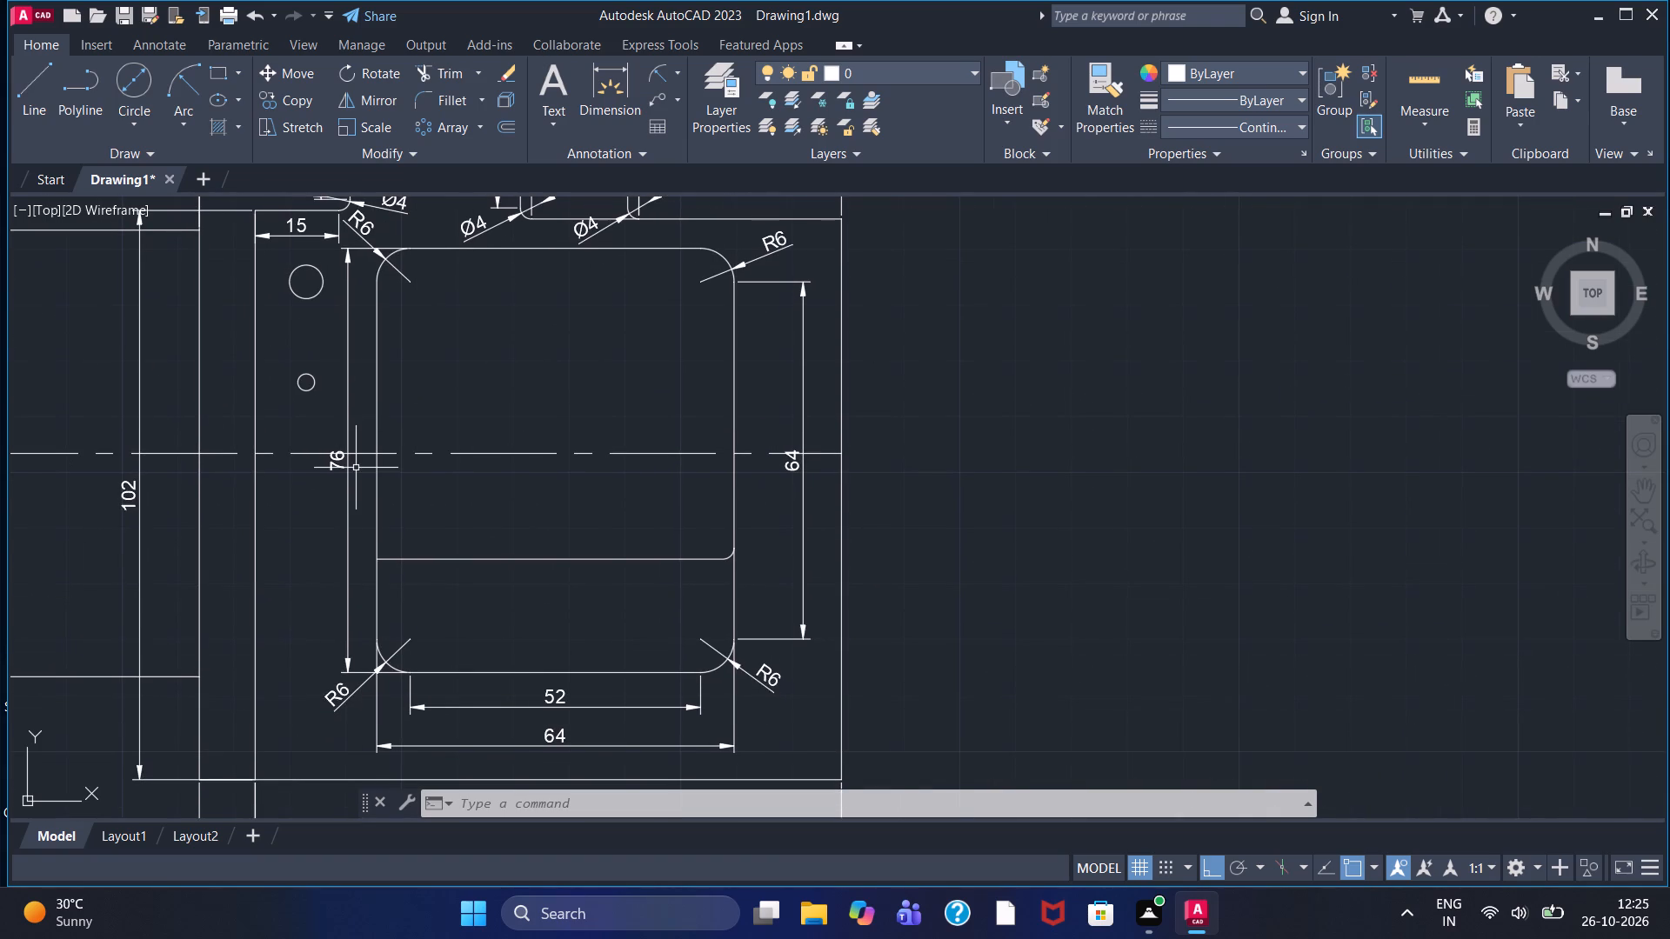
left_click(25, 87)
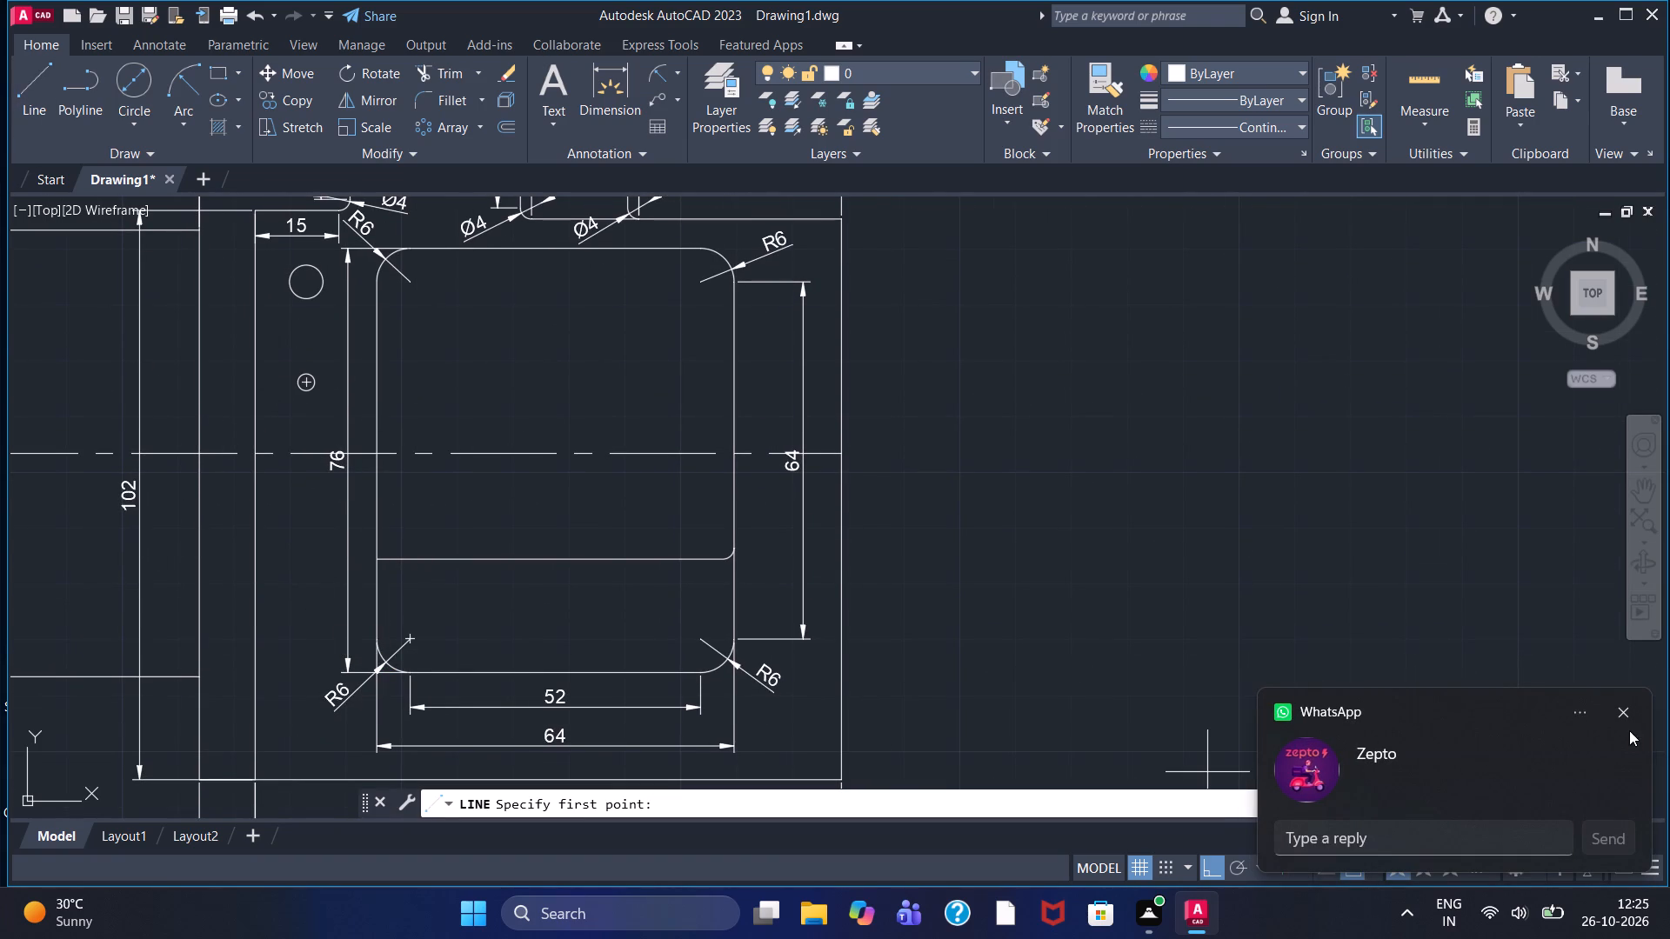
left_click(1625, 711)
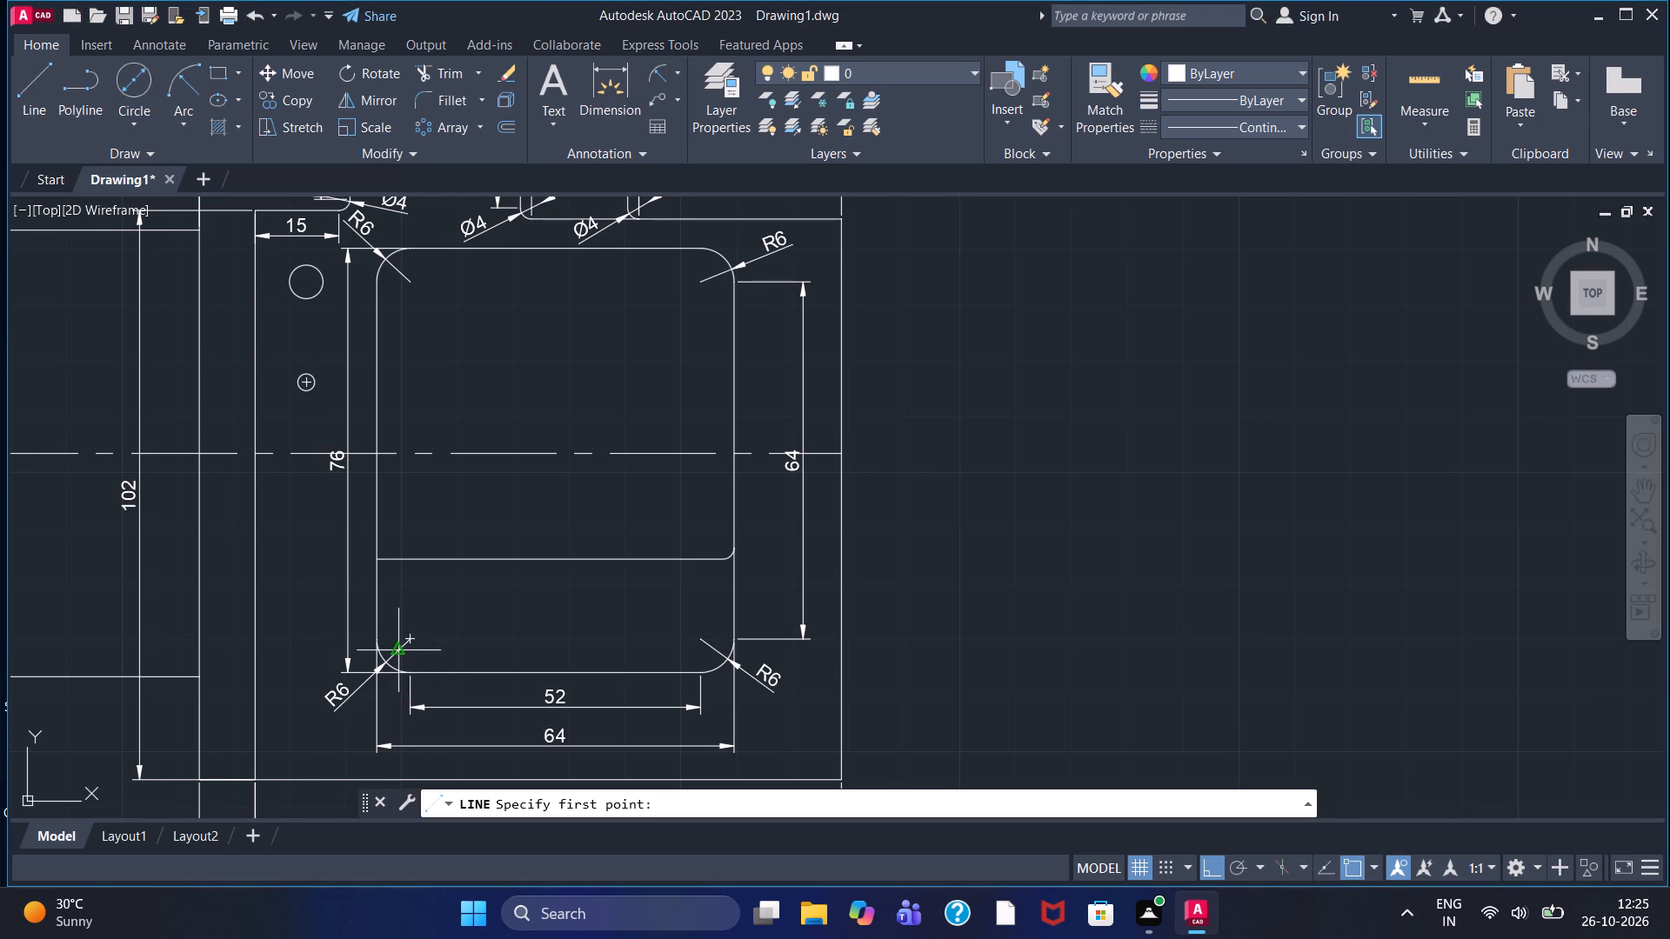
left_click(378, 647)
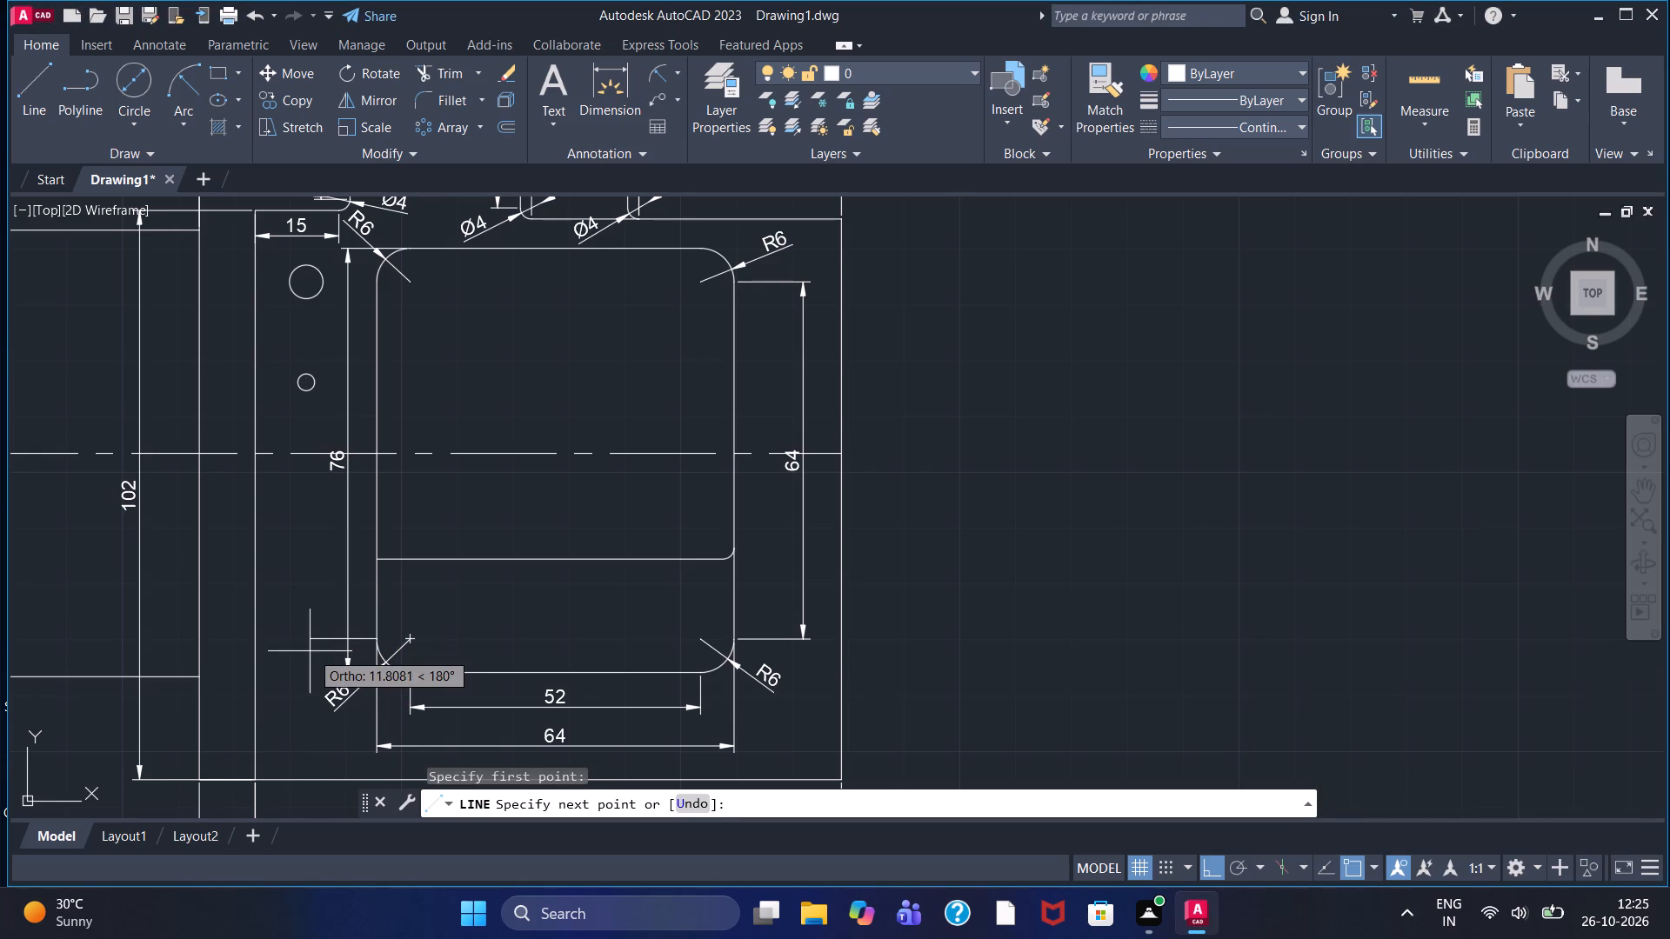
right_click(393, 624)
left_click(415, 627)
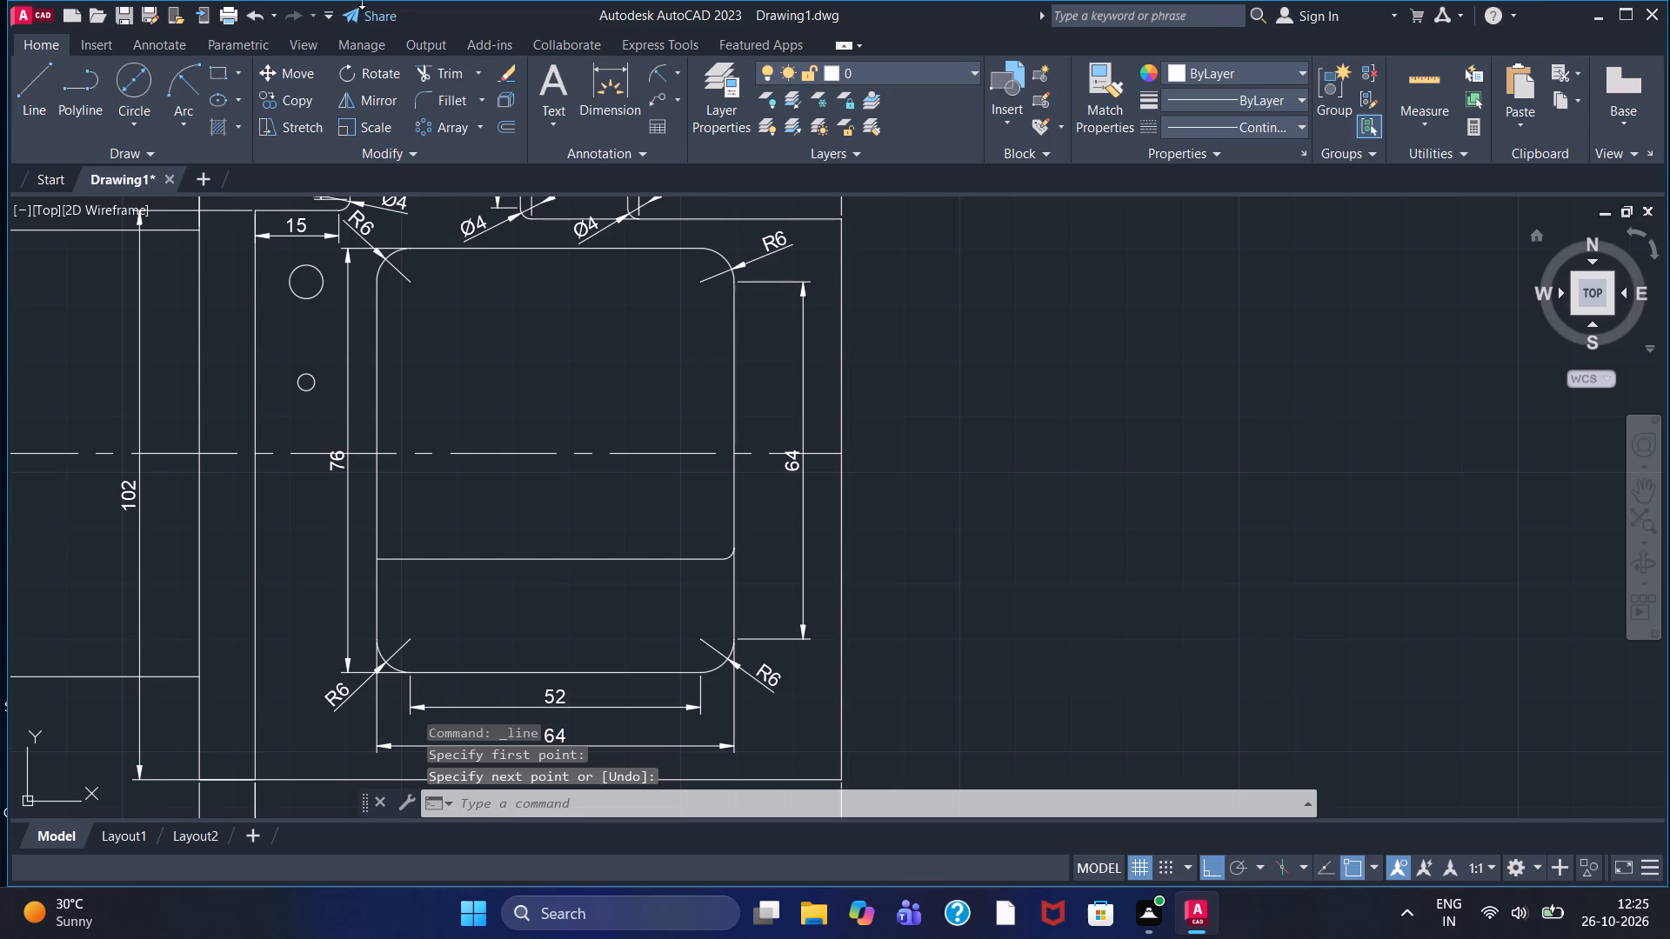
Draw a vertical line from the diameter 6 circle's centre down past the level of the window's lower fillets.
left_click(27, 83)
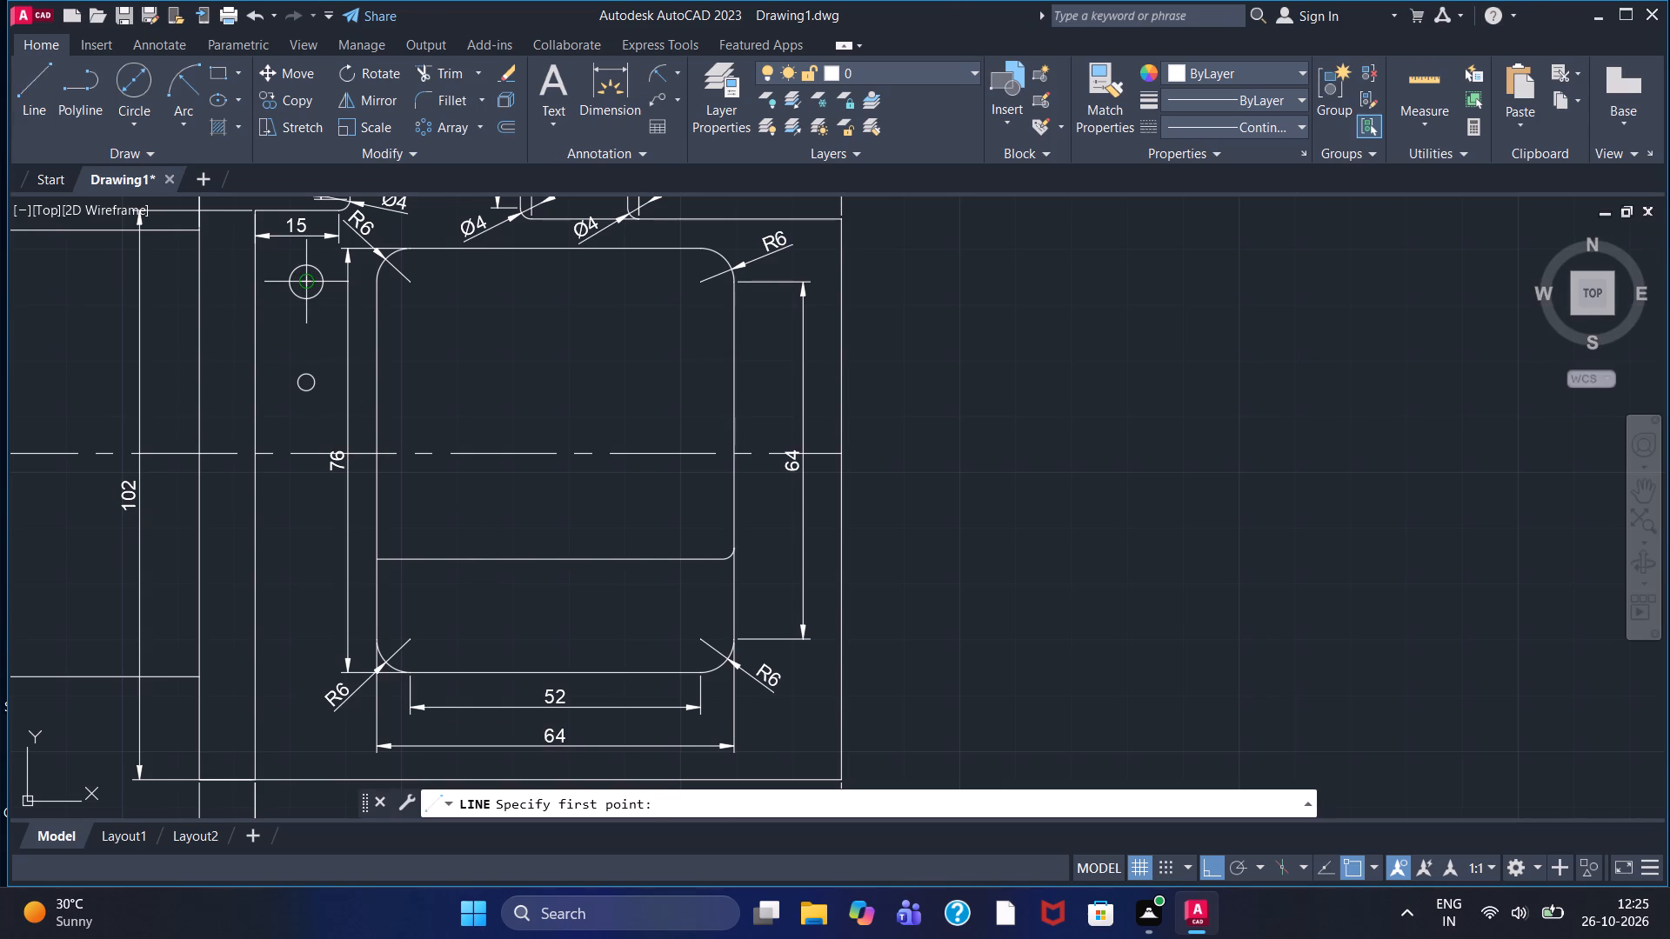
left_click(306, 283)
left_click(309, 687)
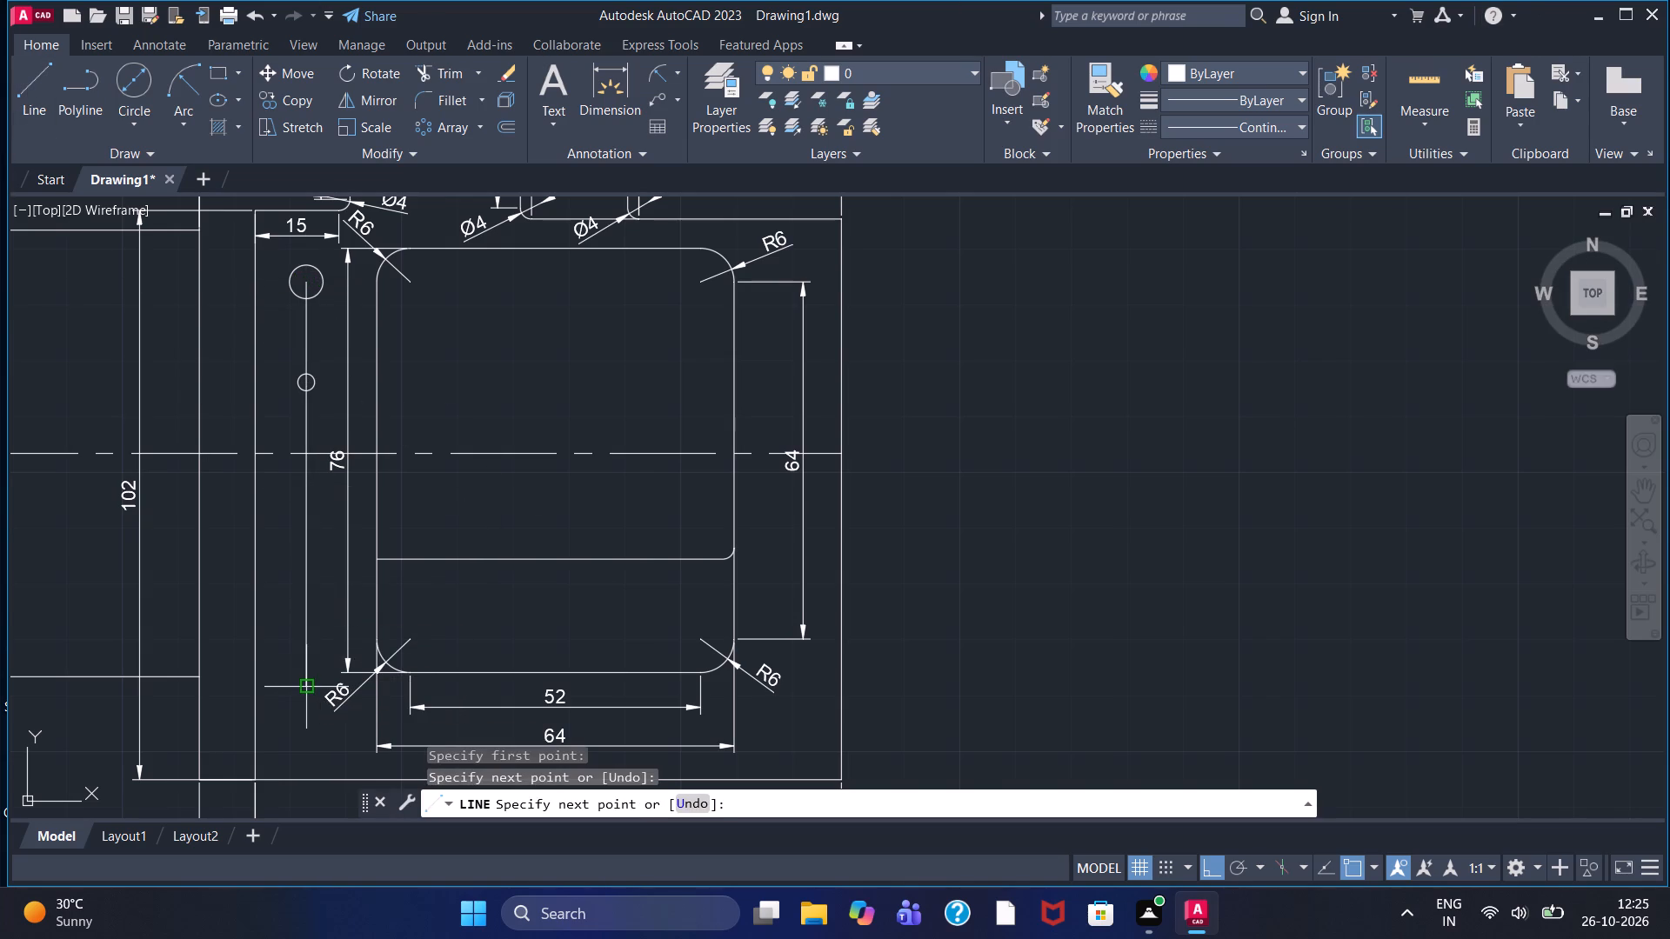
right_click(305, 687)
left_click(350, 449)
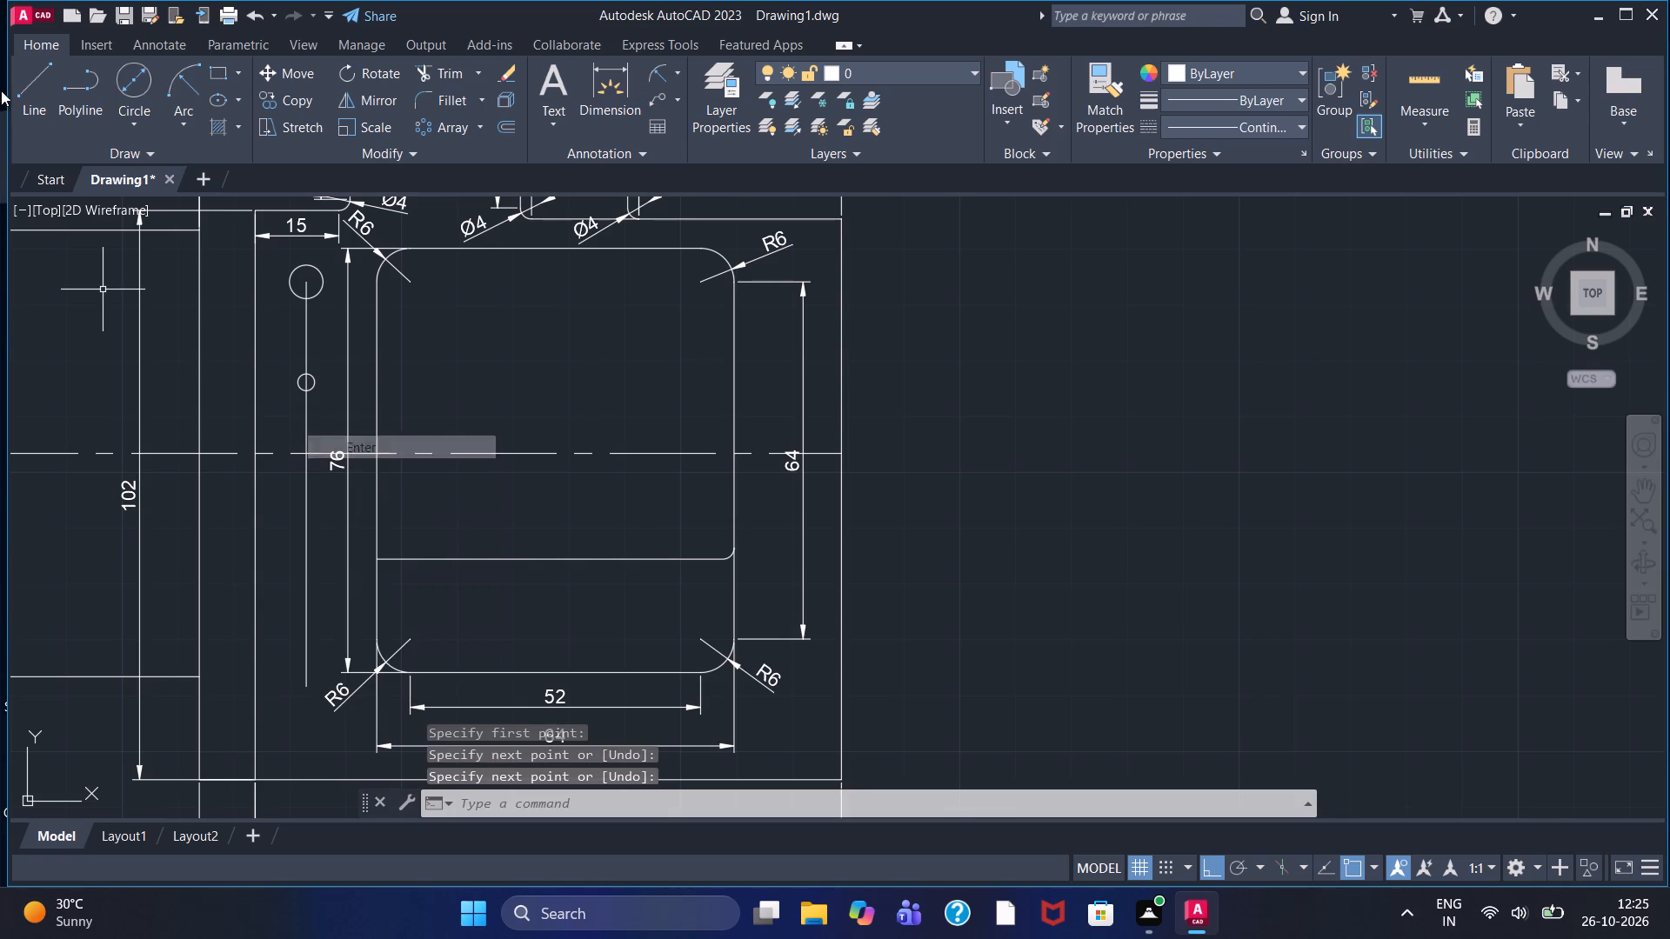
Draw a horizontal line from the upper end of the window's lower flange-side fillet toward the flange, crossing the vertical guide line.
left_click(40, 103)
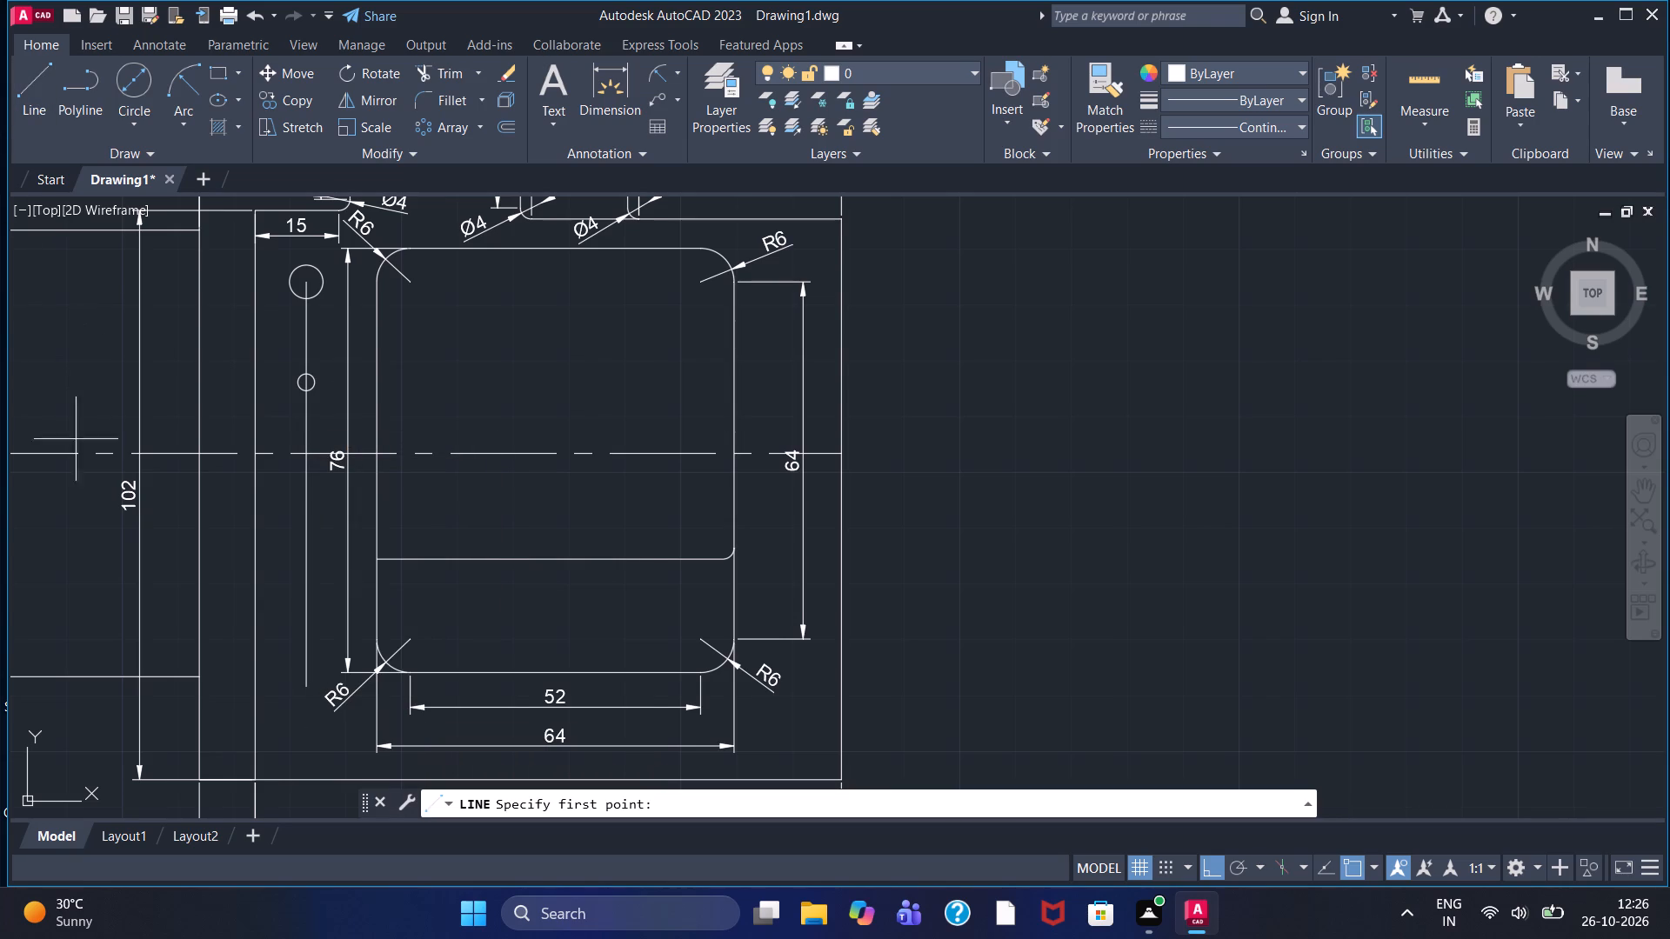
left_click(376, 642)
left_click(273, 642)
right_click(273, 642)
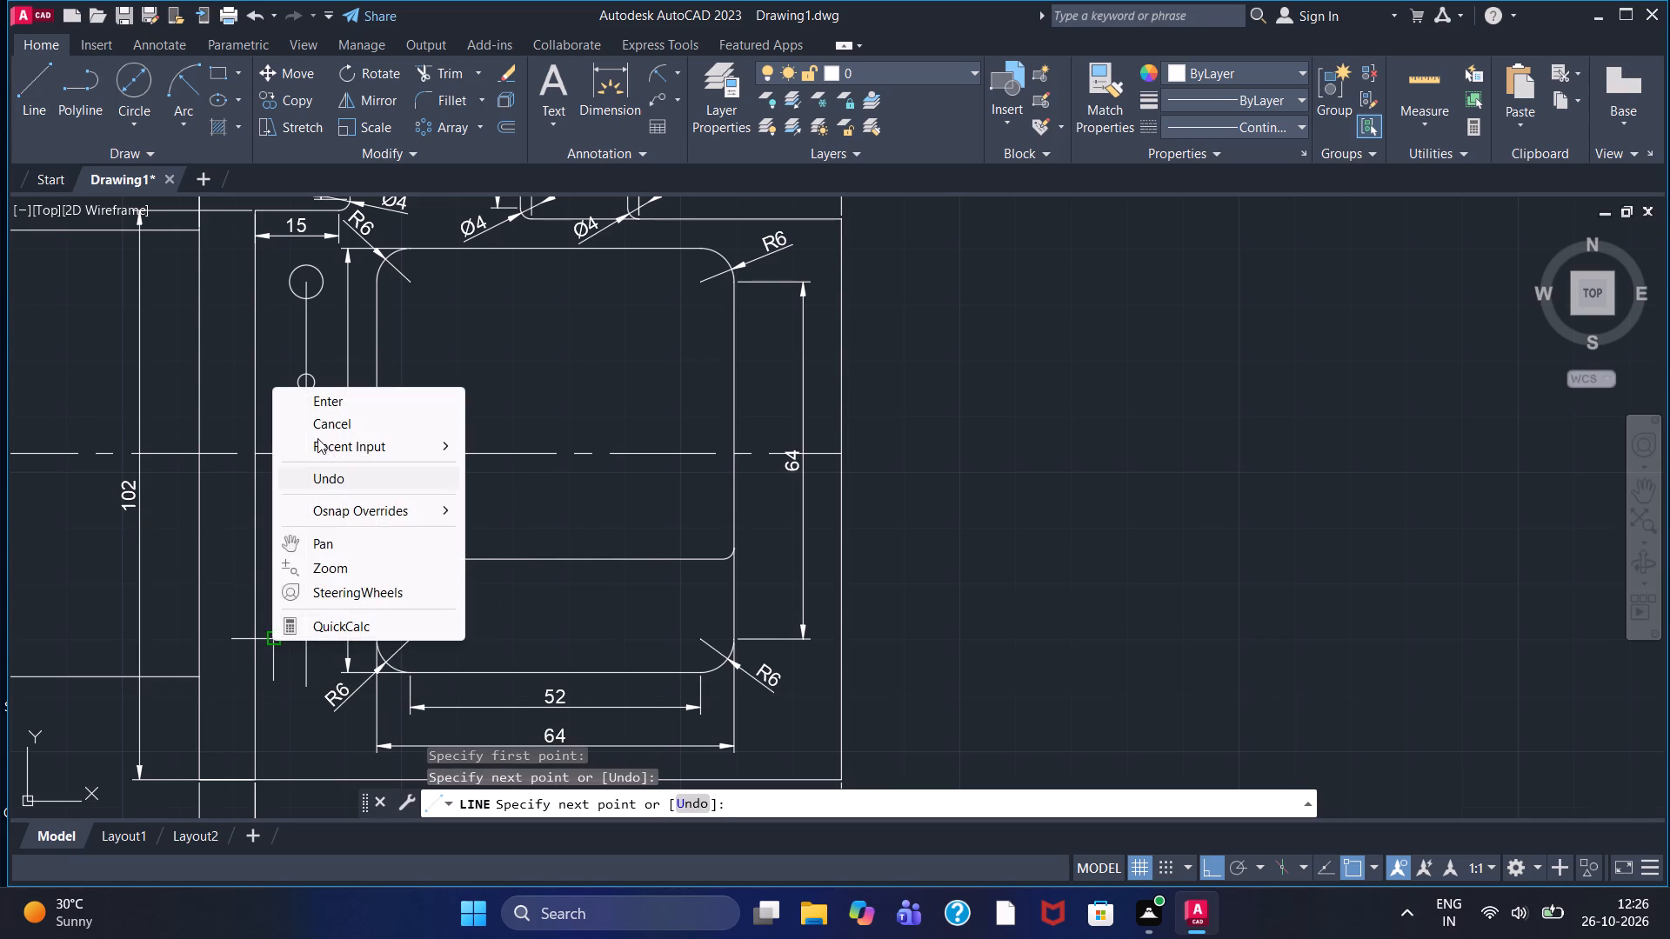
left_click(331, 397)
Trim the overhanging ends of the horizontal and vertical guide lines back to their intersection beside the window's lower flange-side fillet.
scroll(292, 646, "up", 2)
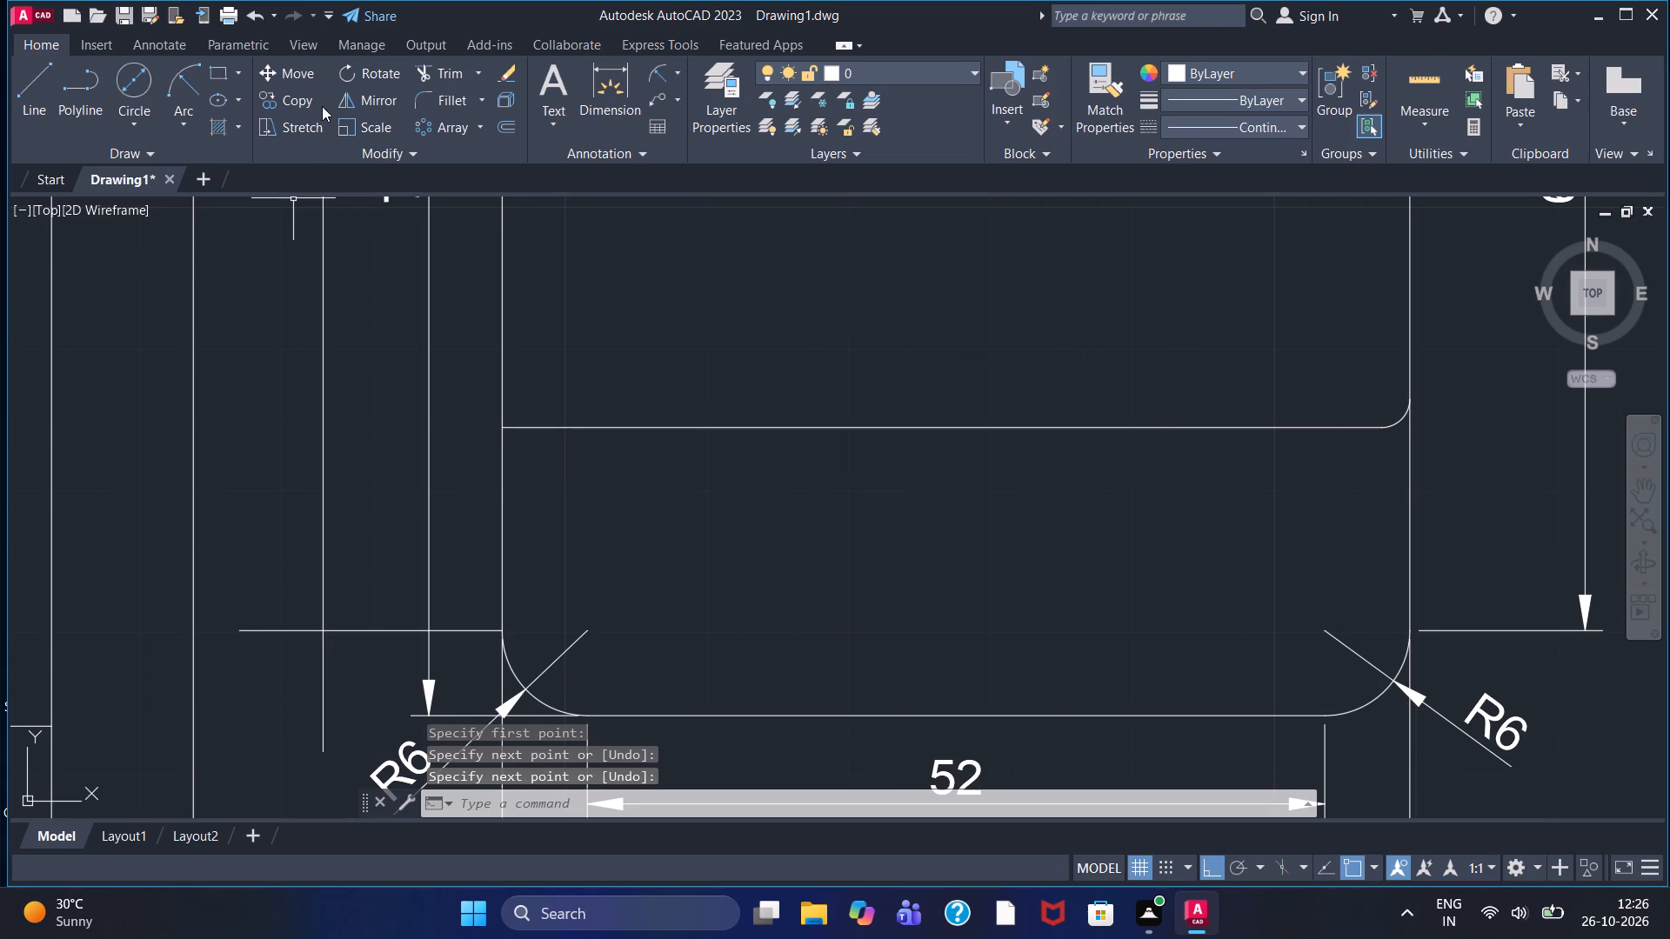
left_click(449, 55)
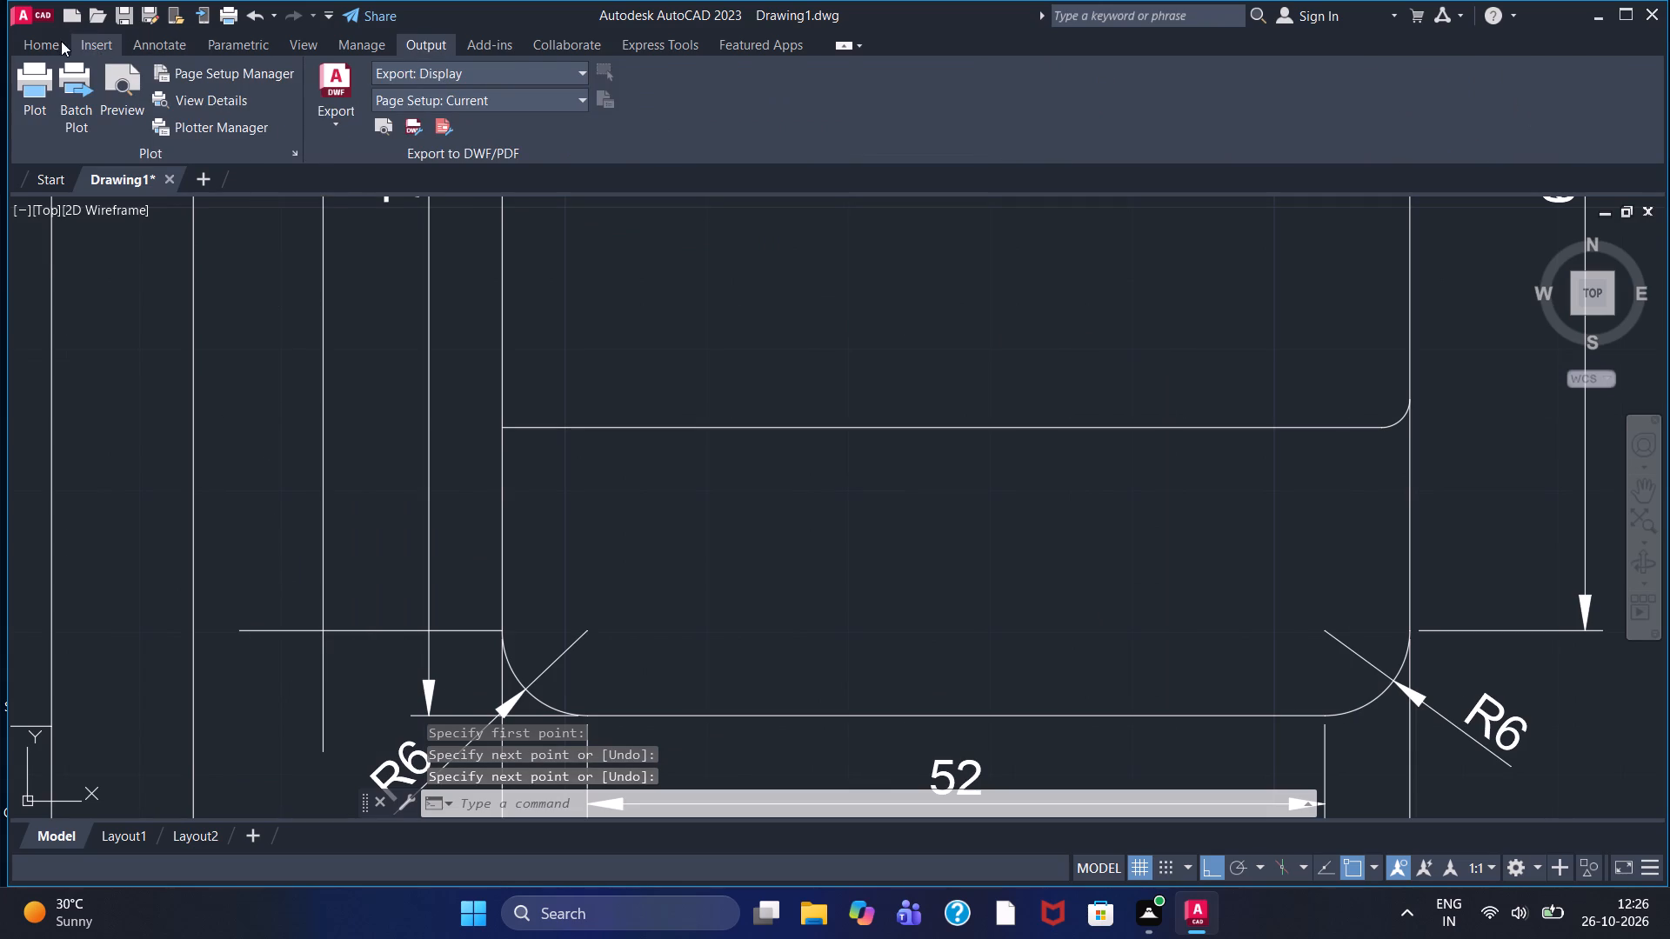
left_click(57, 41)
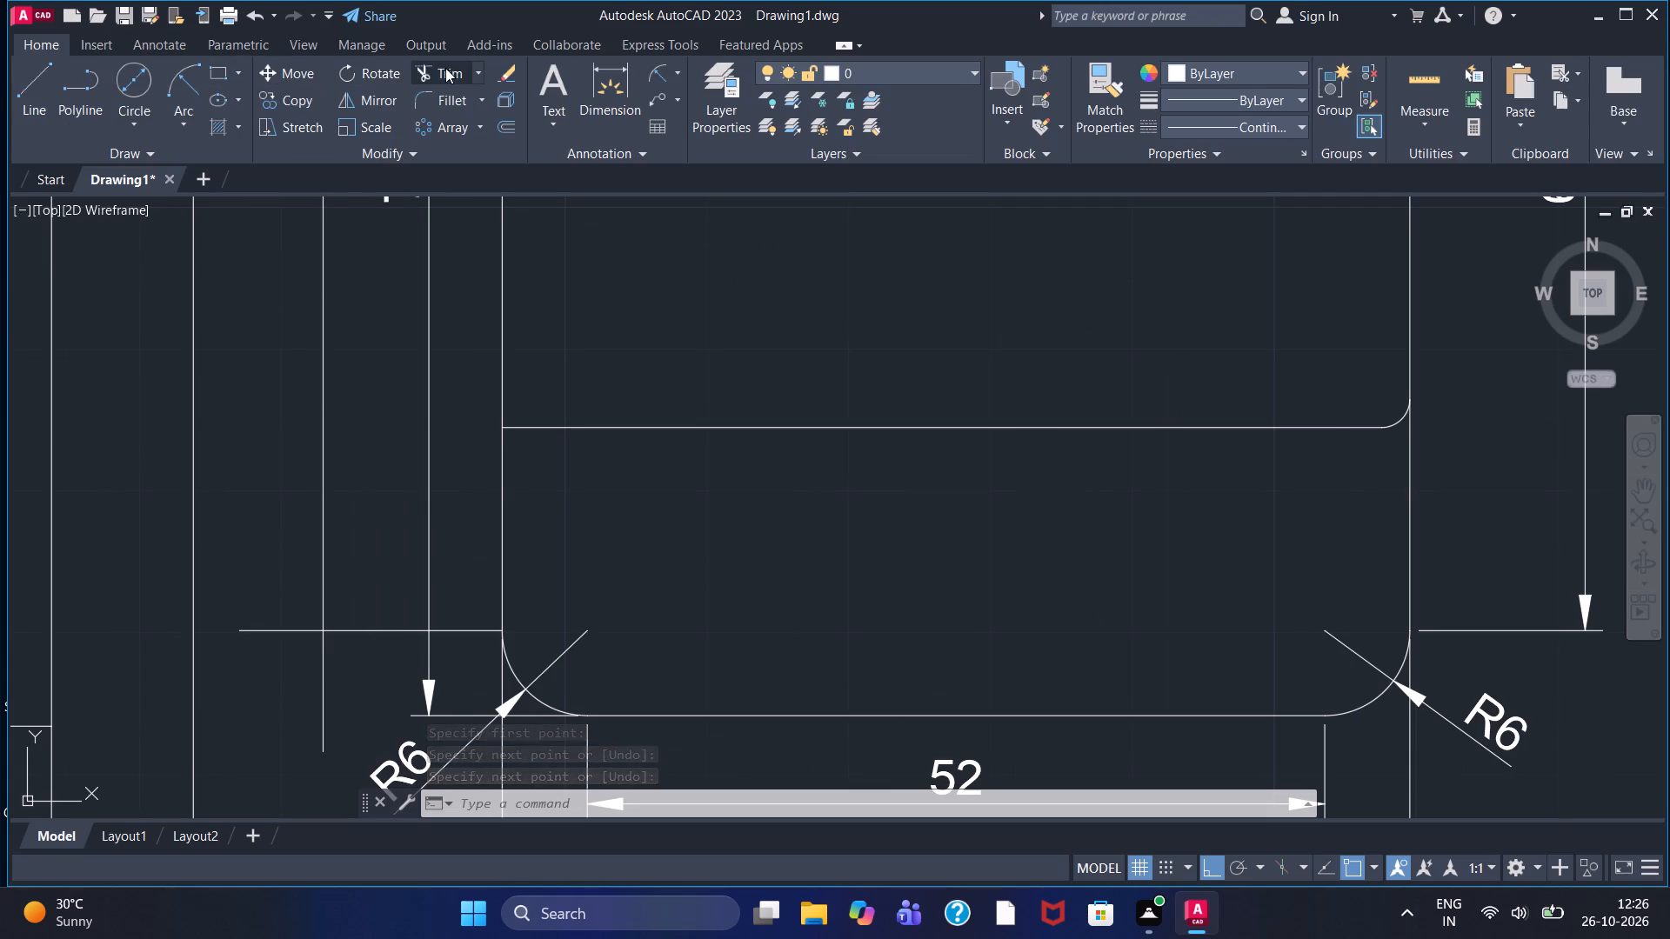
left_click(444, 69)
left_click(282, 628)
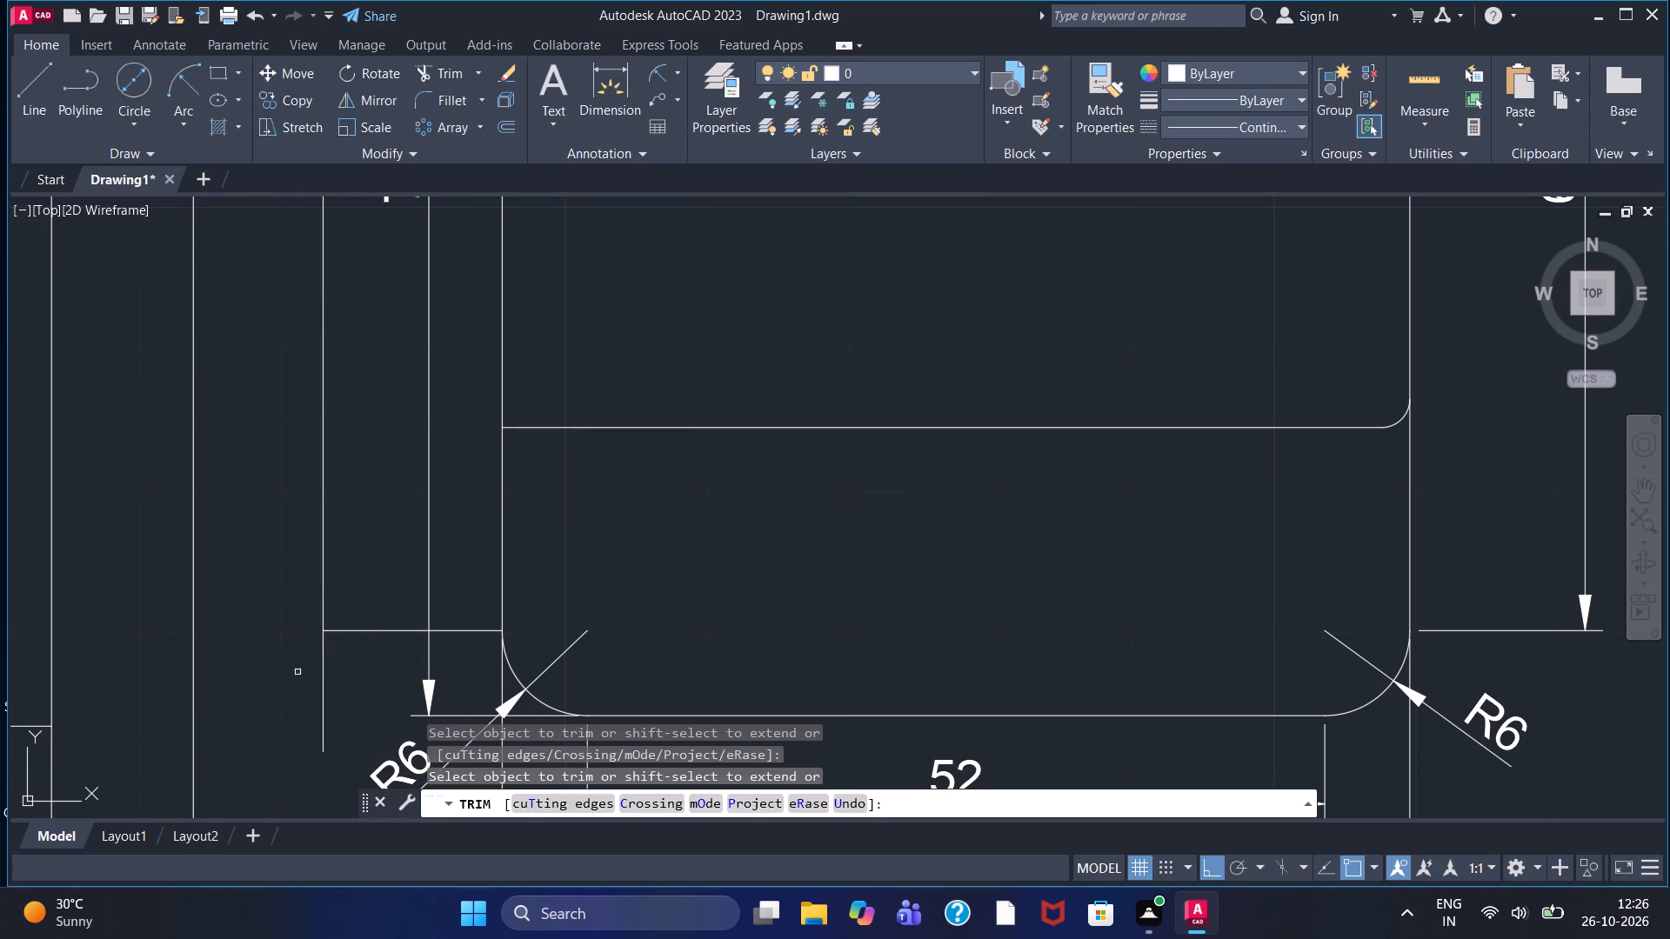
left_click(325, 686)
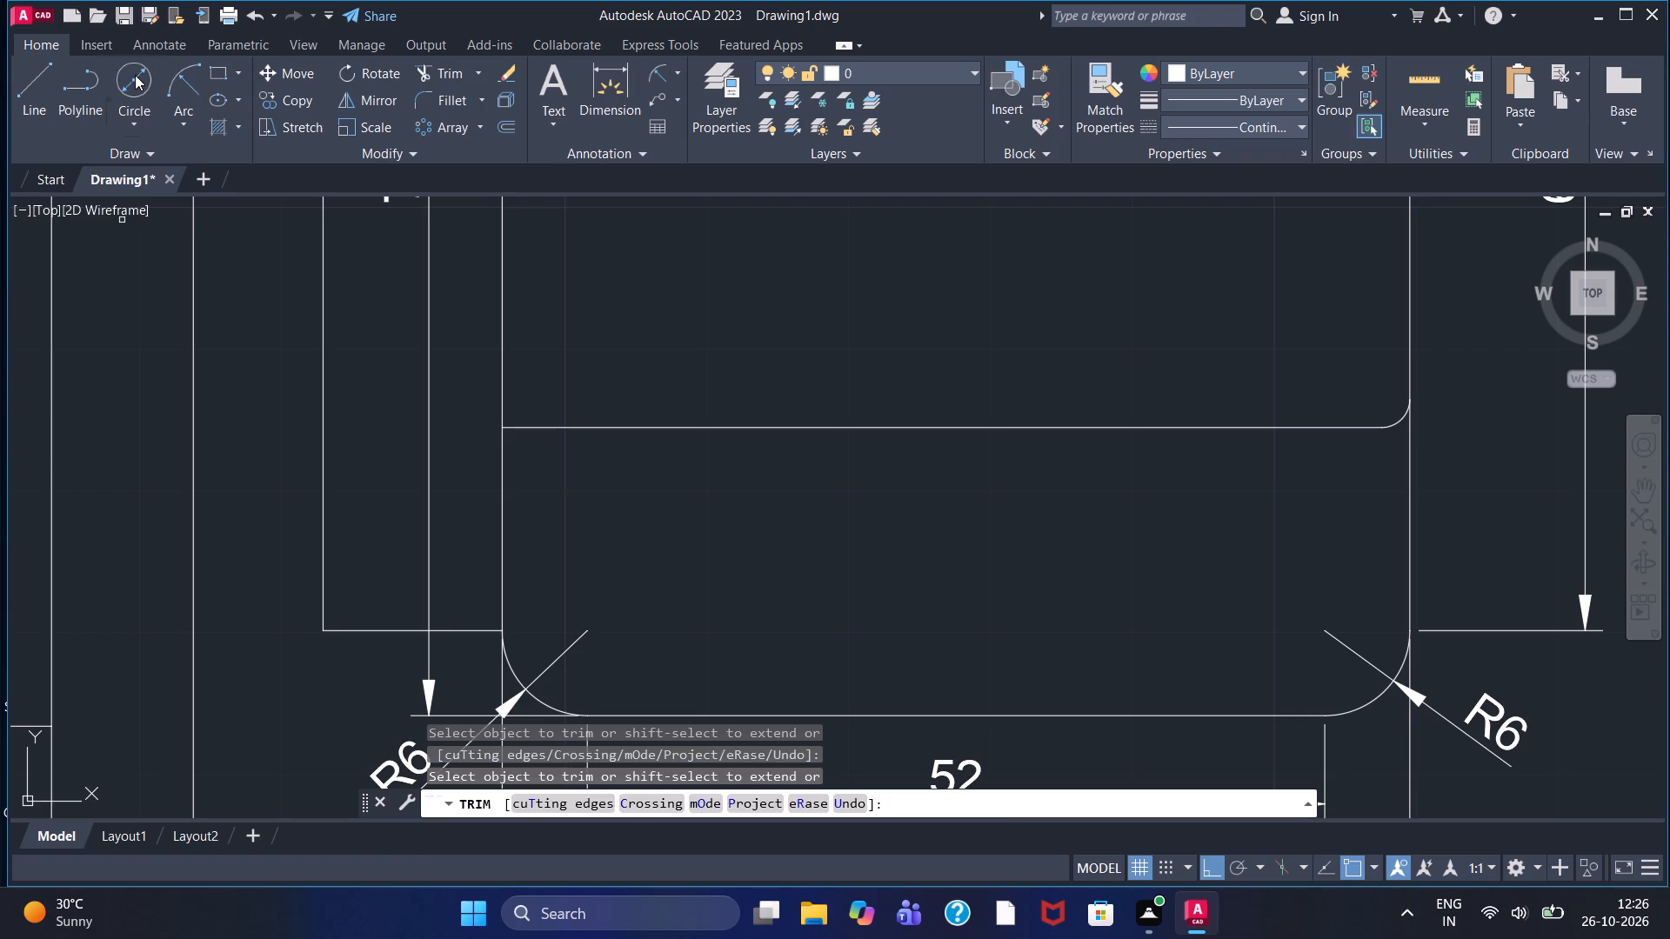
Draw a diameter 6 circle centred on the corner where the two guide lines meet.
left_click(135, 75)
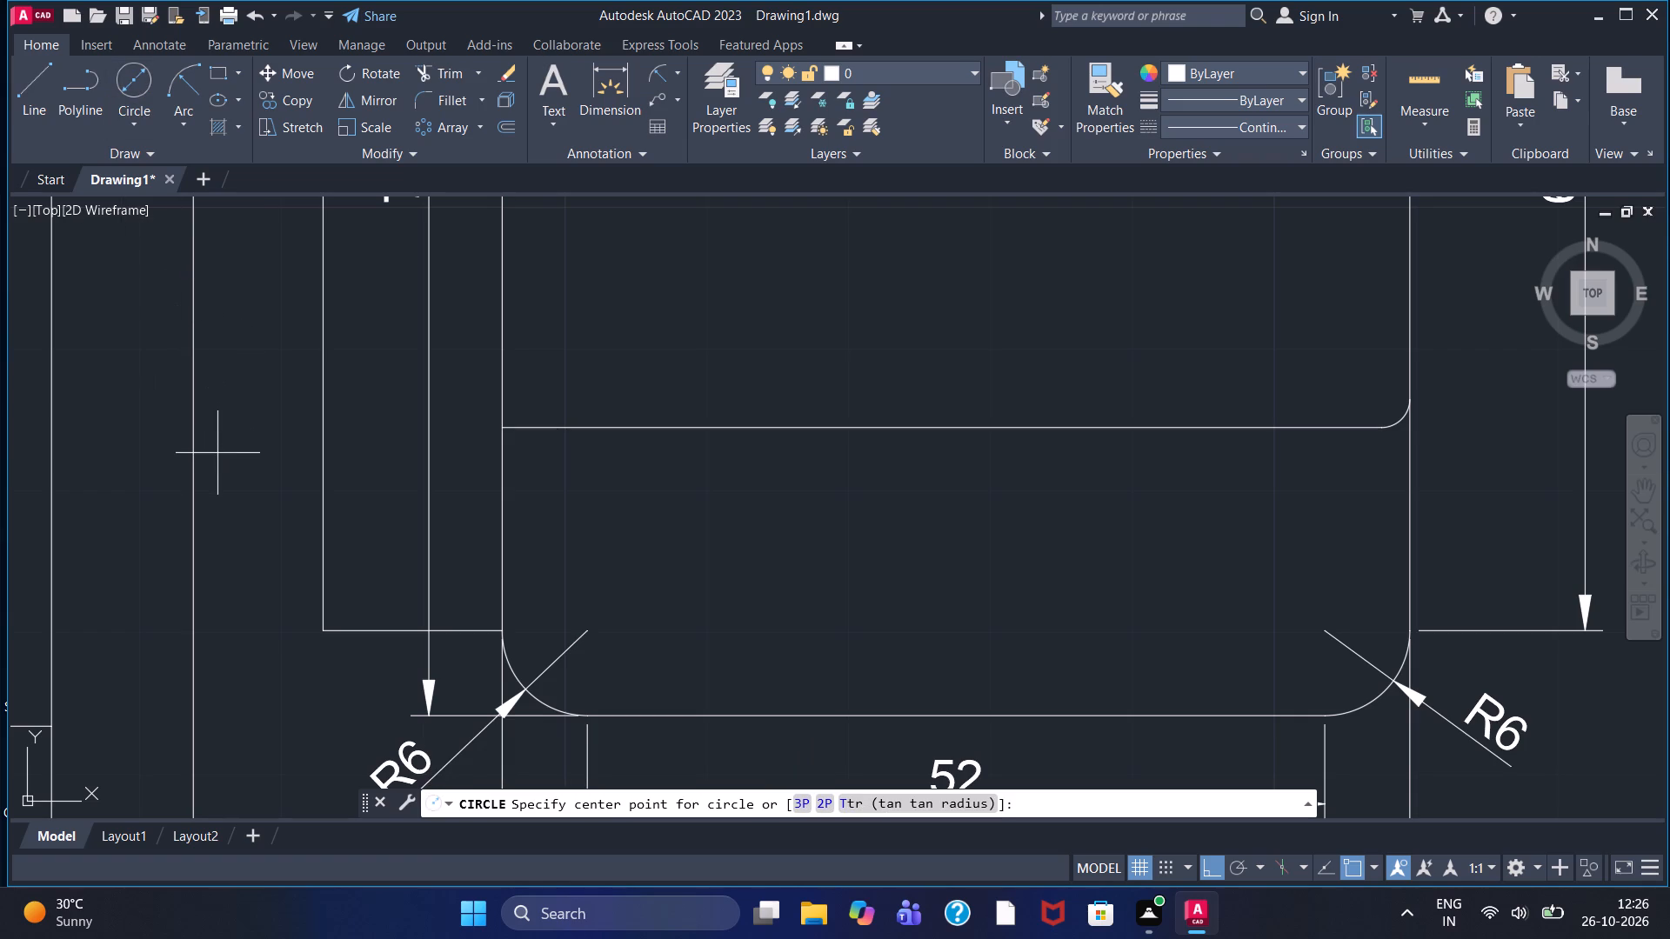
left_click(324, 633)
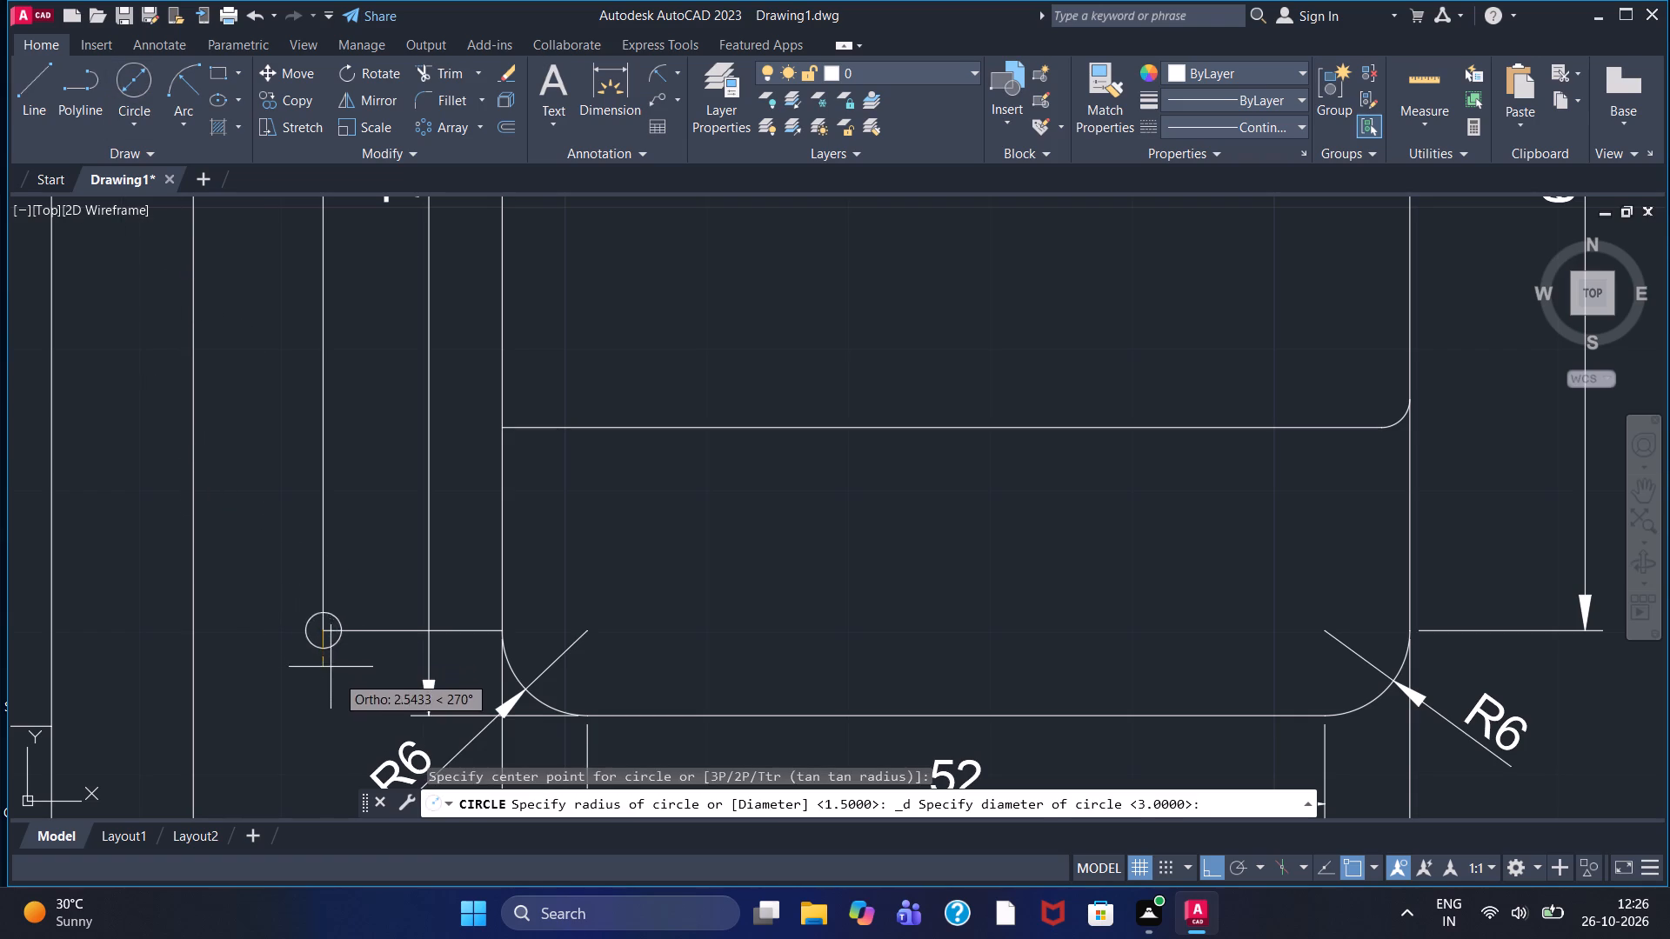
key("6")
key("Return")
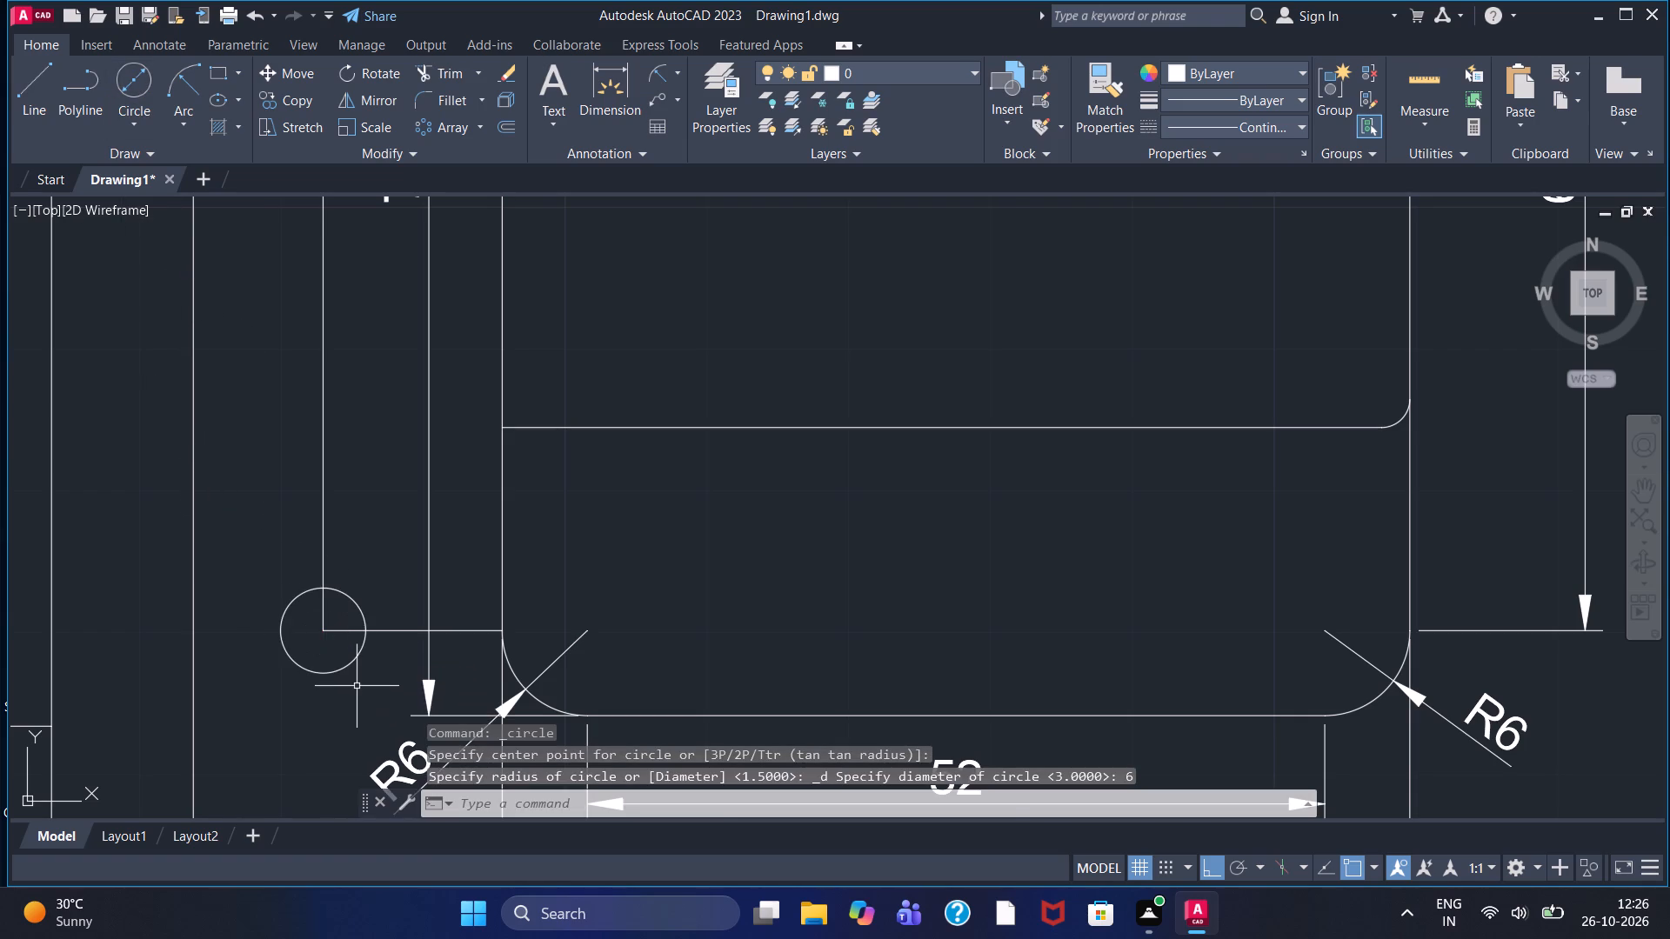
scroll(357, 686, "down", 1)
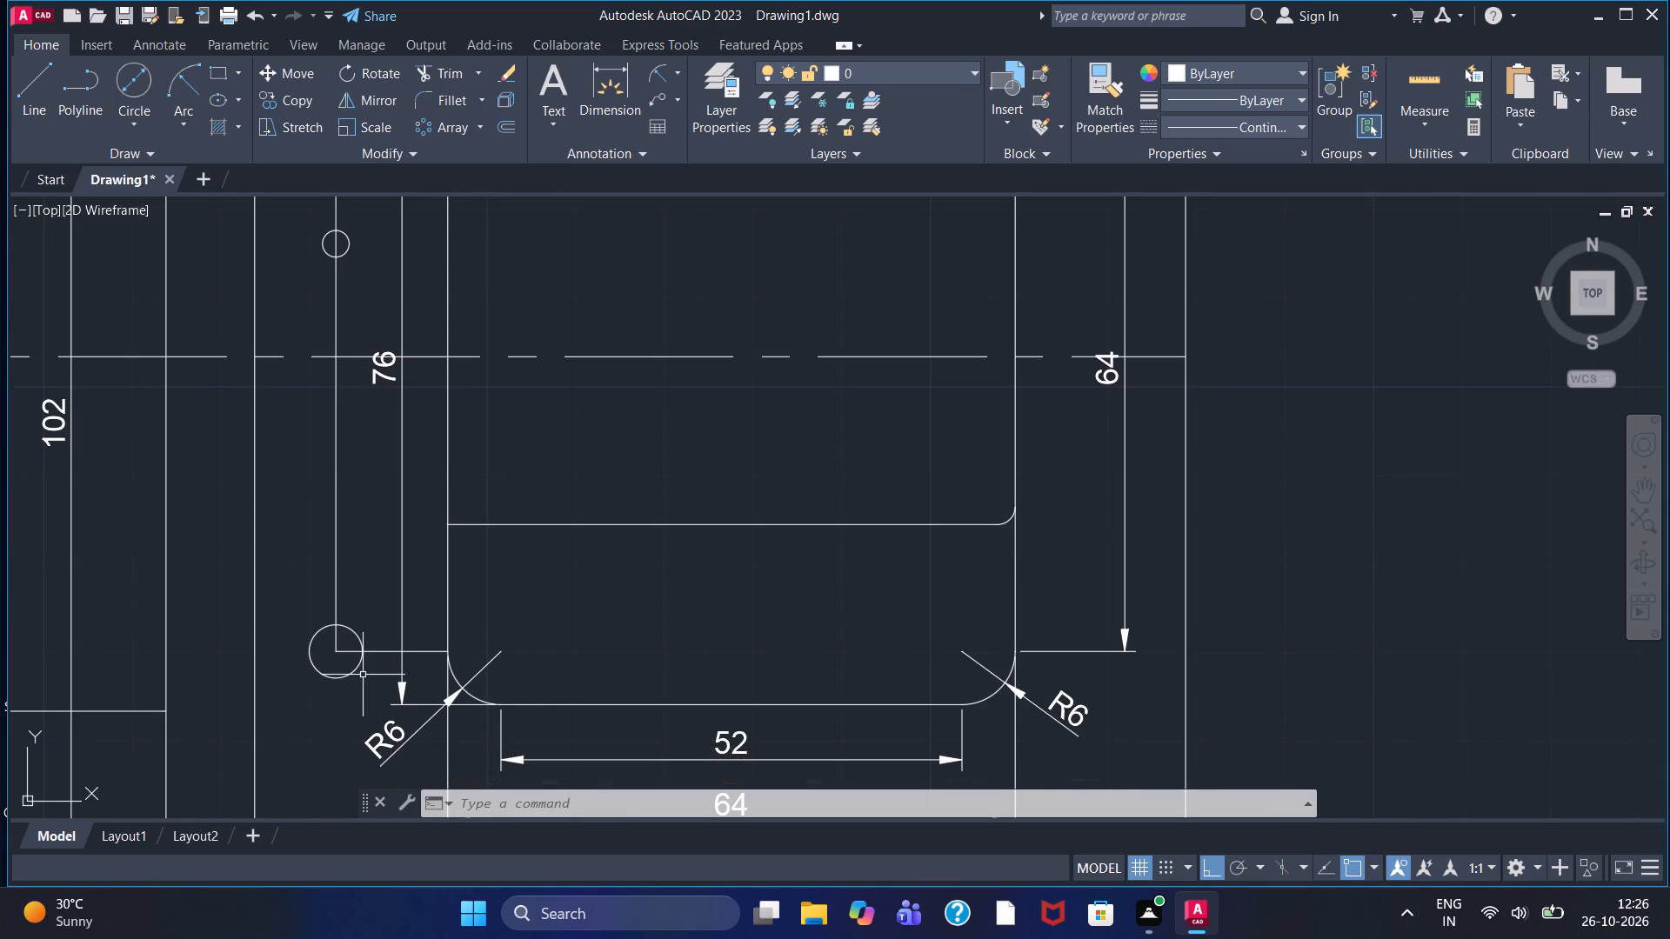
Draw a horizontal guide line from the upper end of the window's lower fillet away from the flange to the vertical 64 dimension line.
middle_click_drag(912, 652, 627, 593)
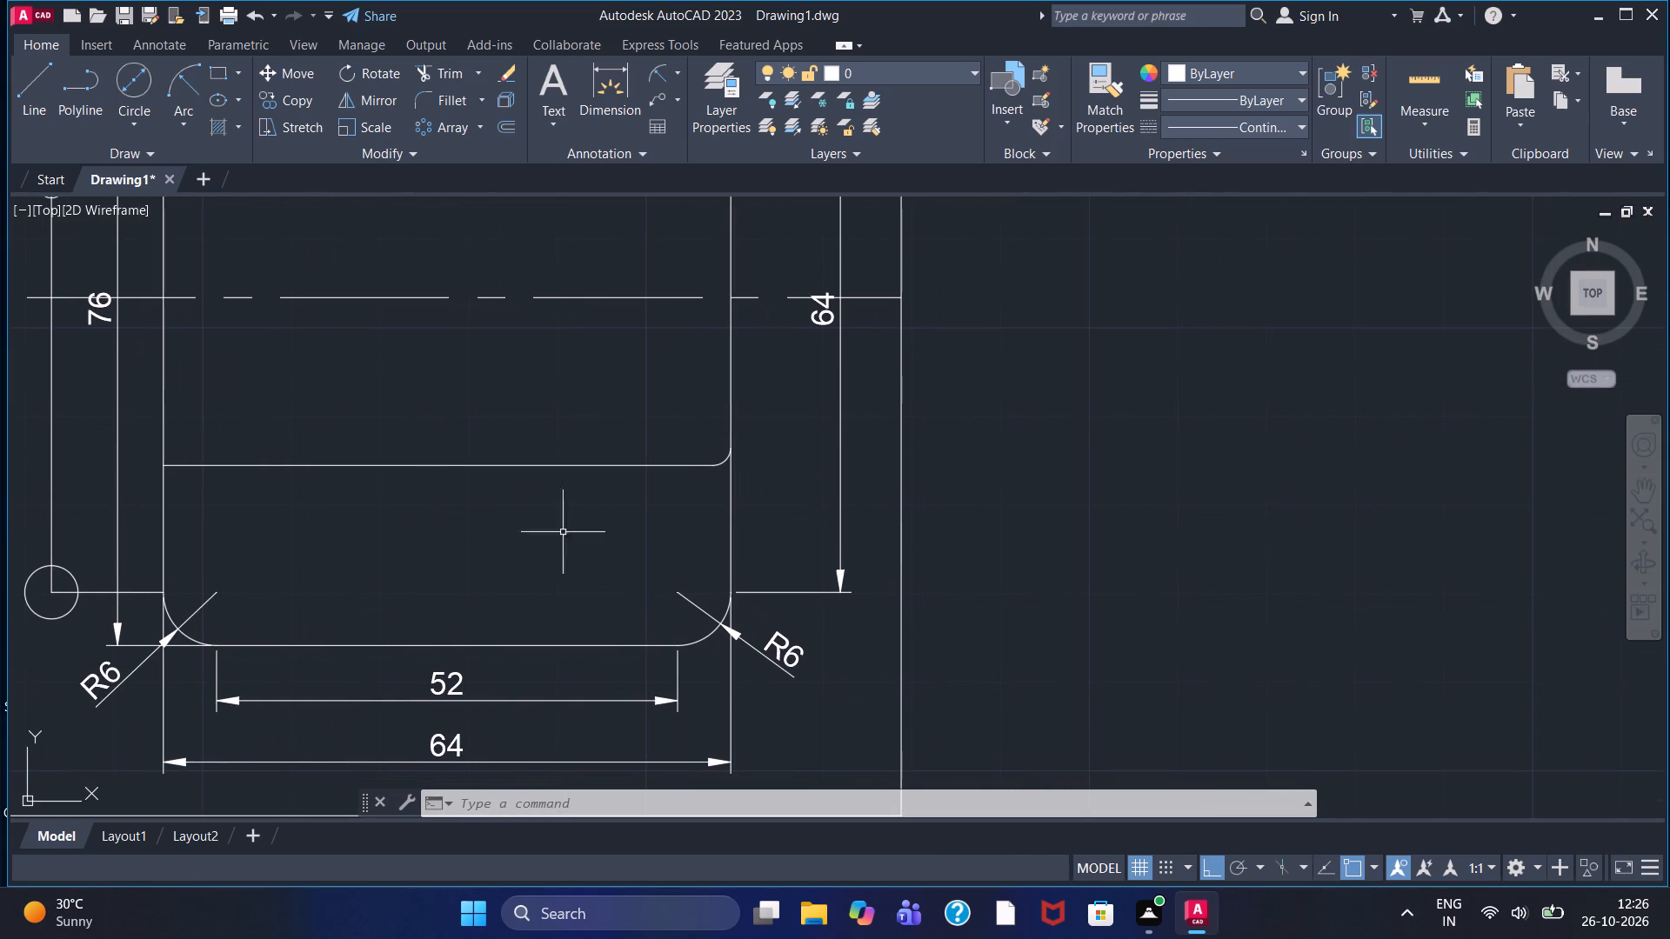
left_click(26, 84)
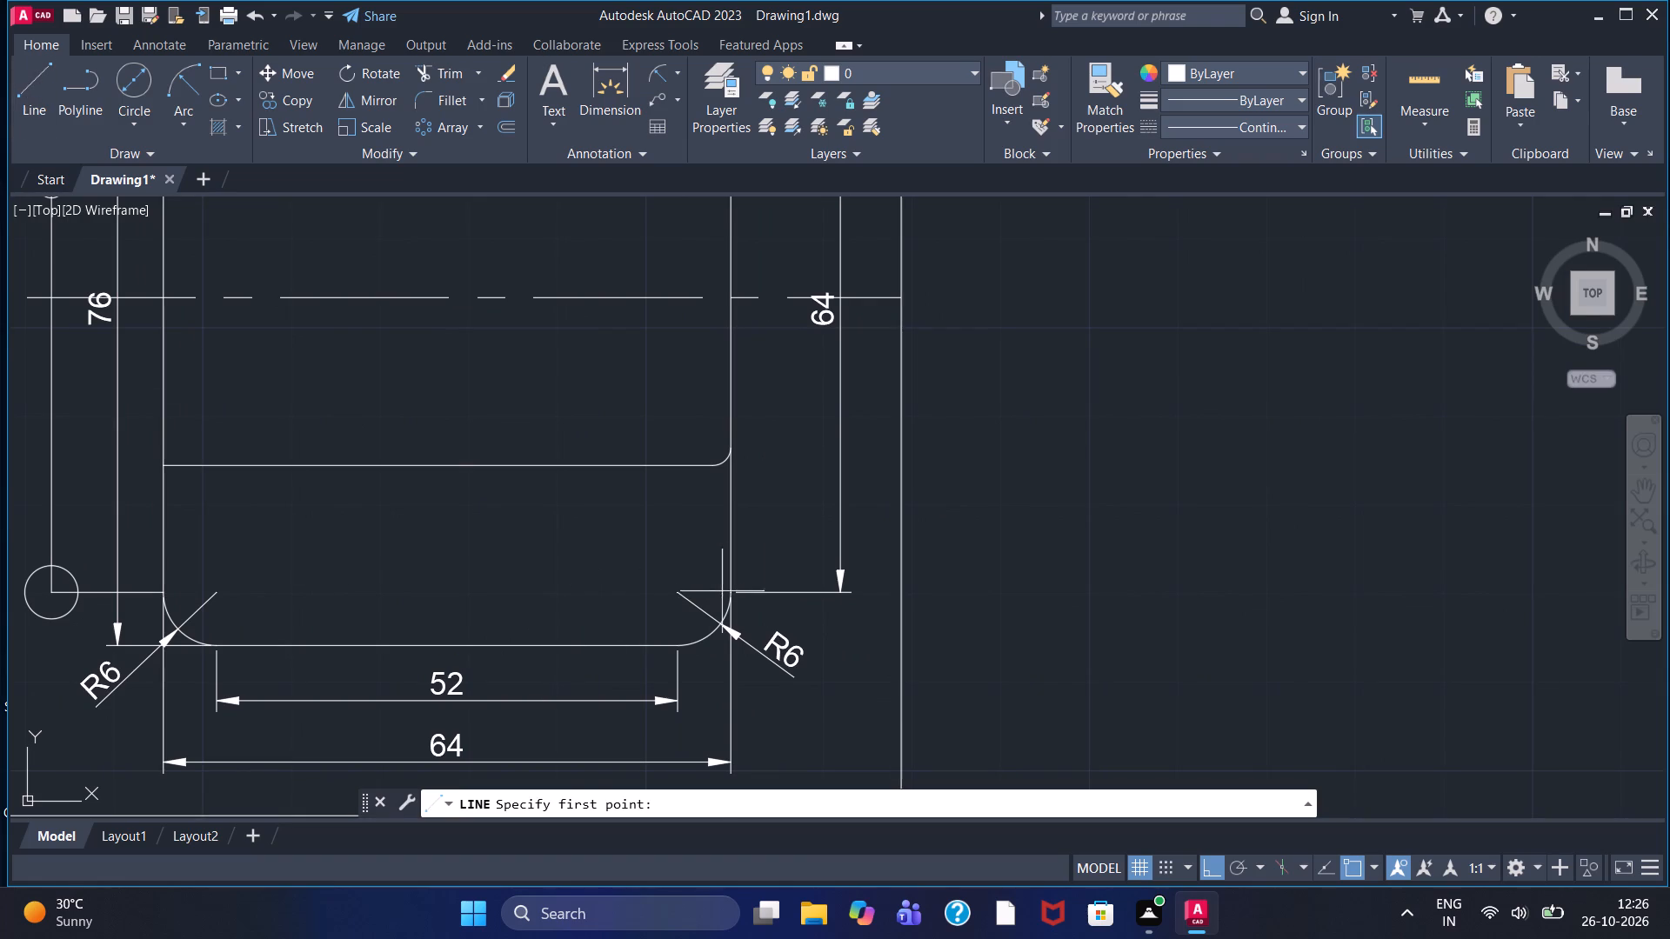
left_click(728, 595)
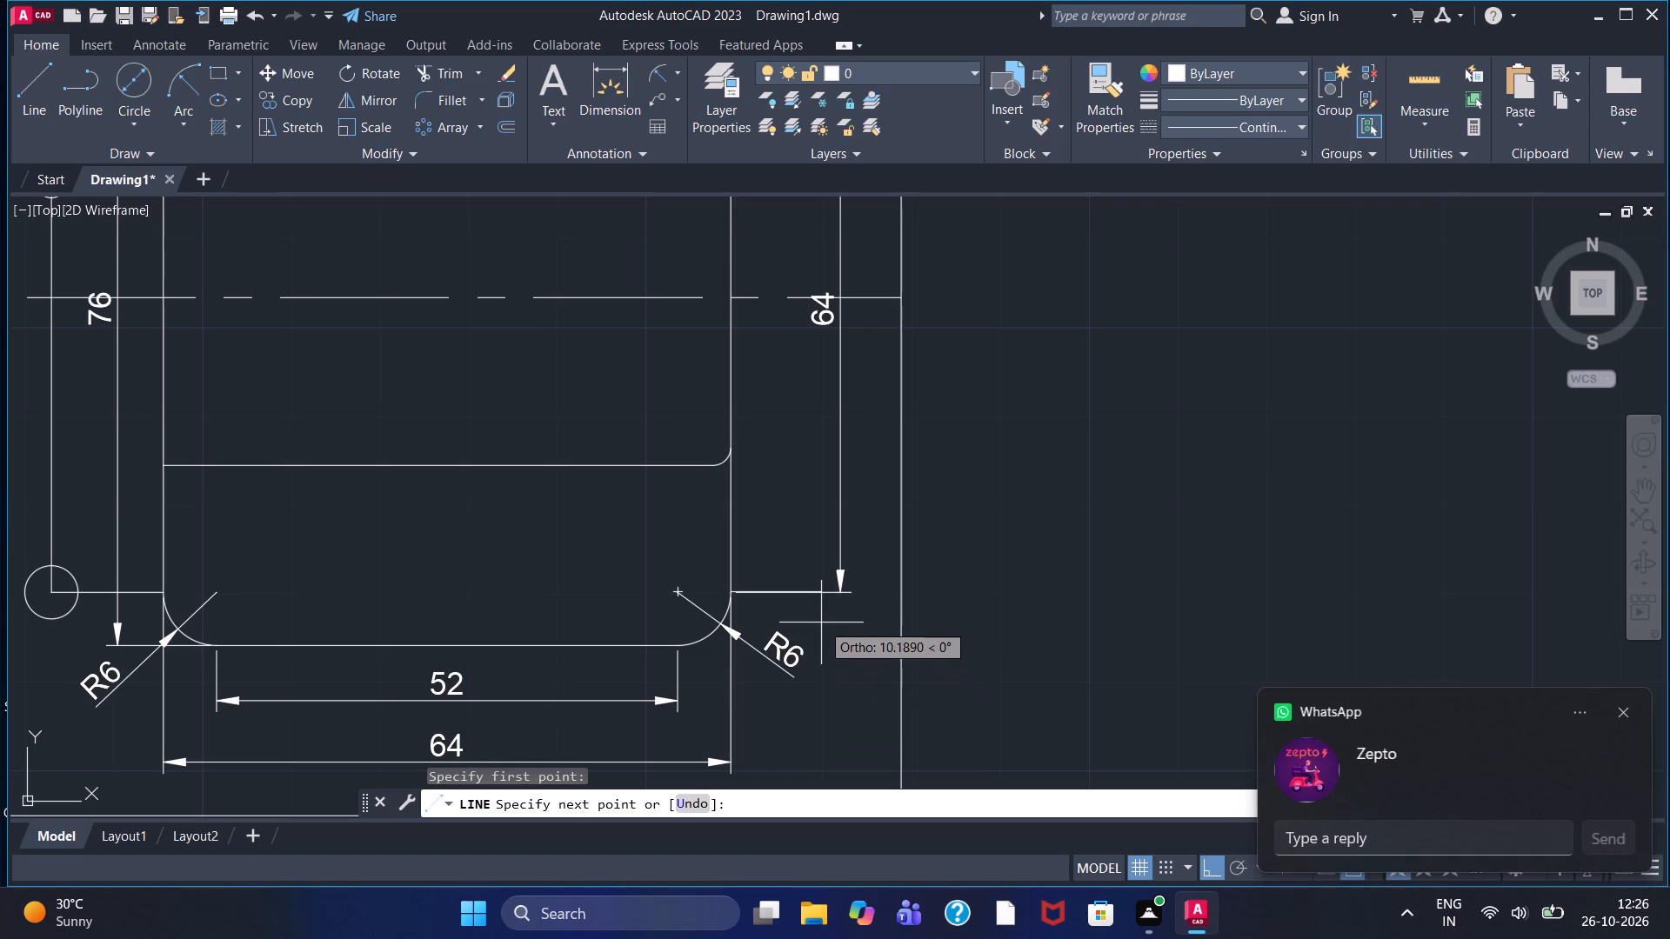
left_click(842, 612)
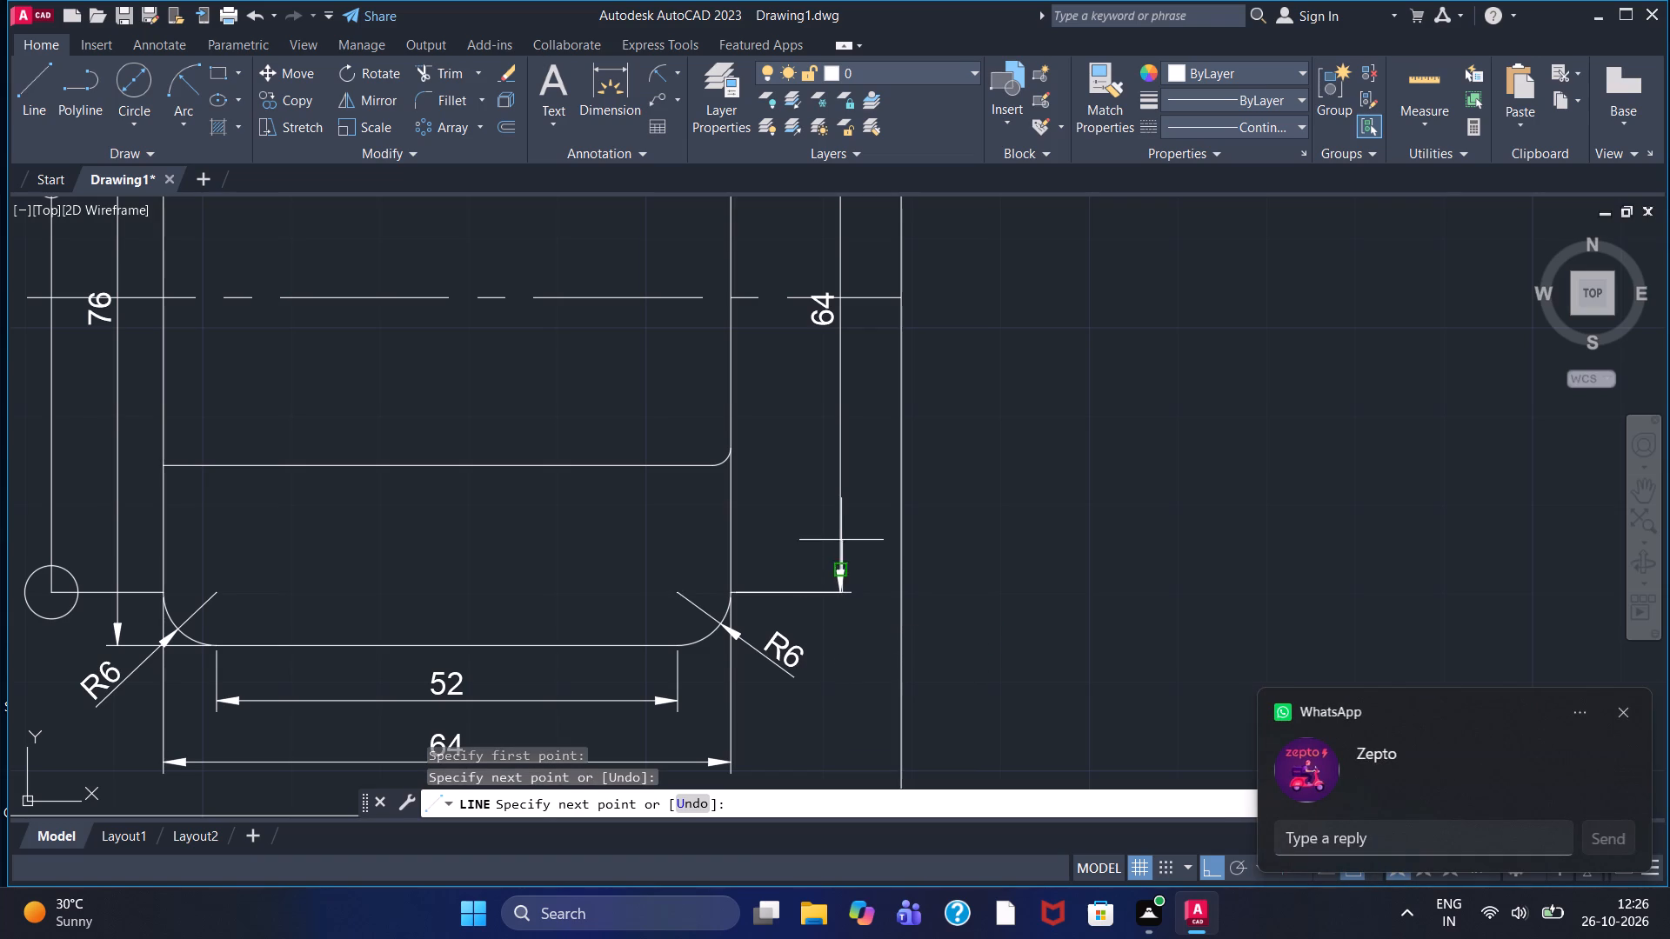
right_click(863, 529)
left_click(891, 540)
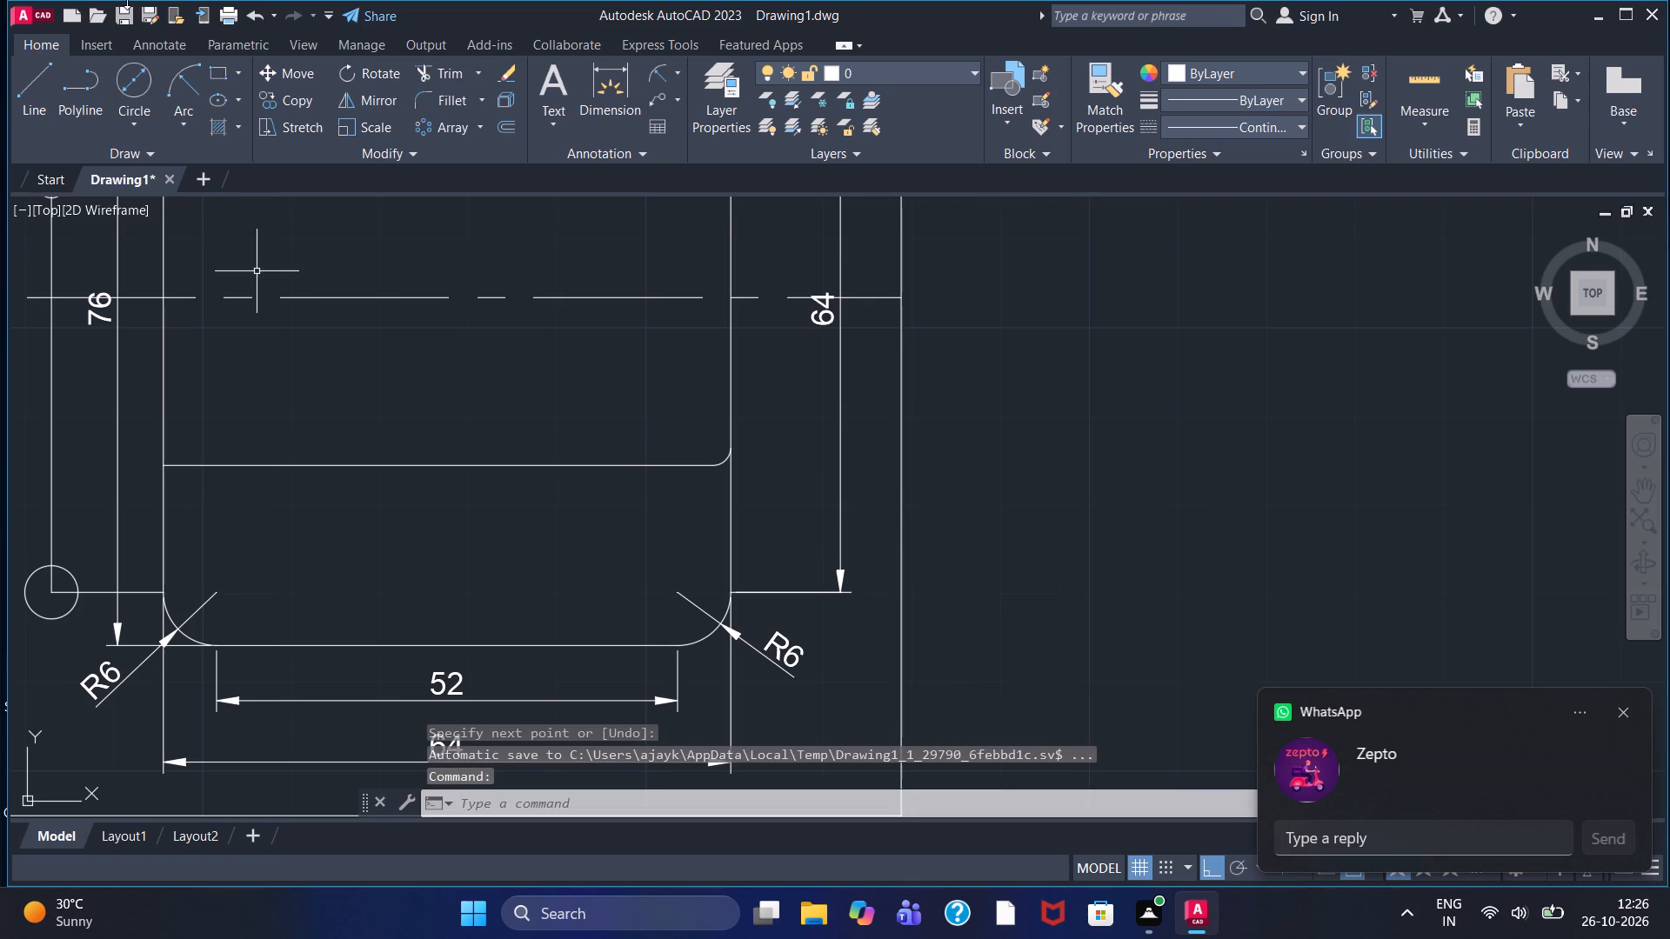
Draw a diameter 6 circle centred where the horizontal guide line meets the vertical 64 dimension line.
left_click(133, 85)
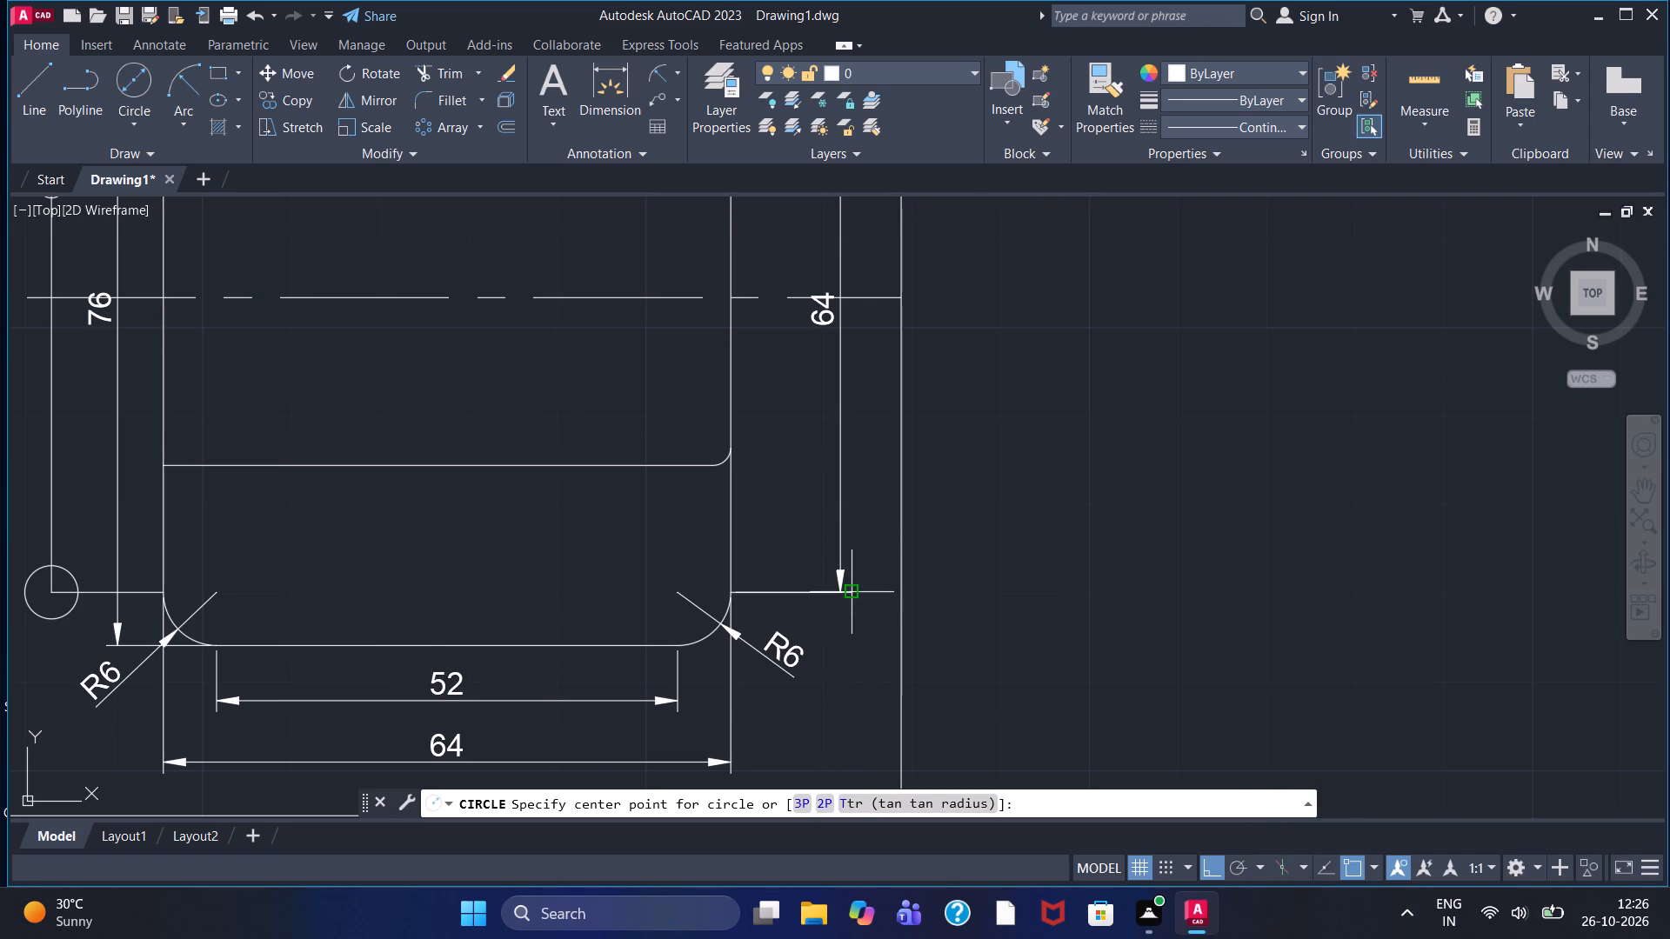
left_click(838, 594)
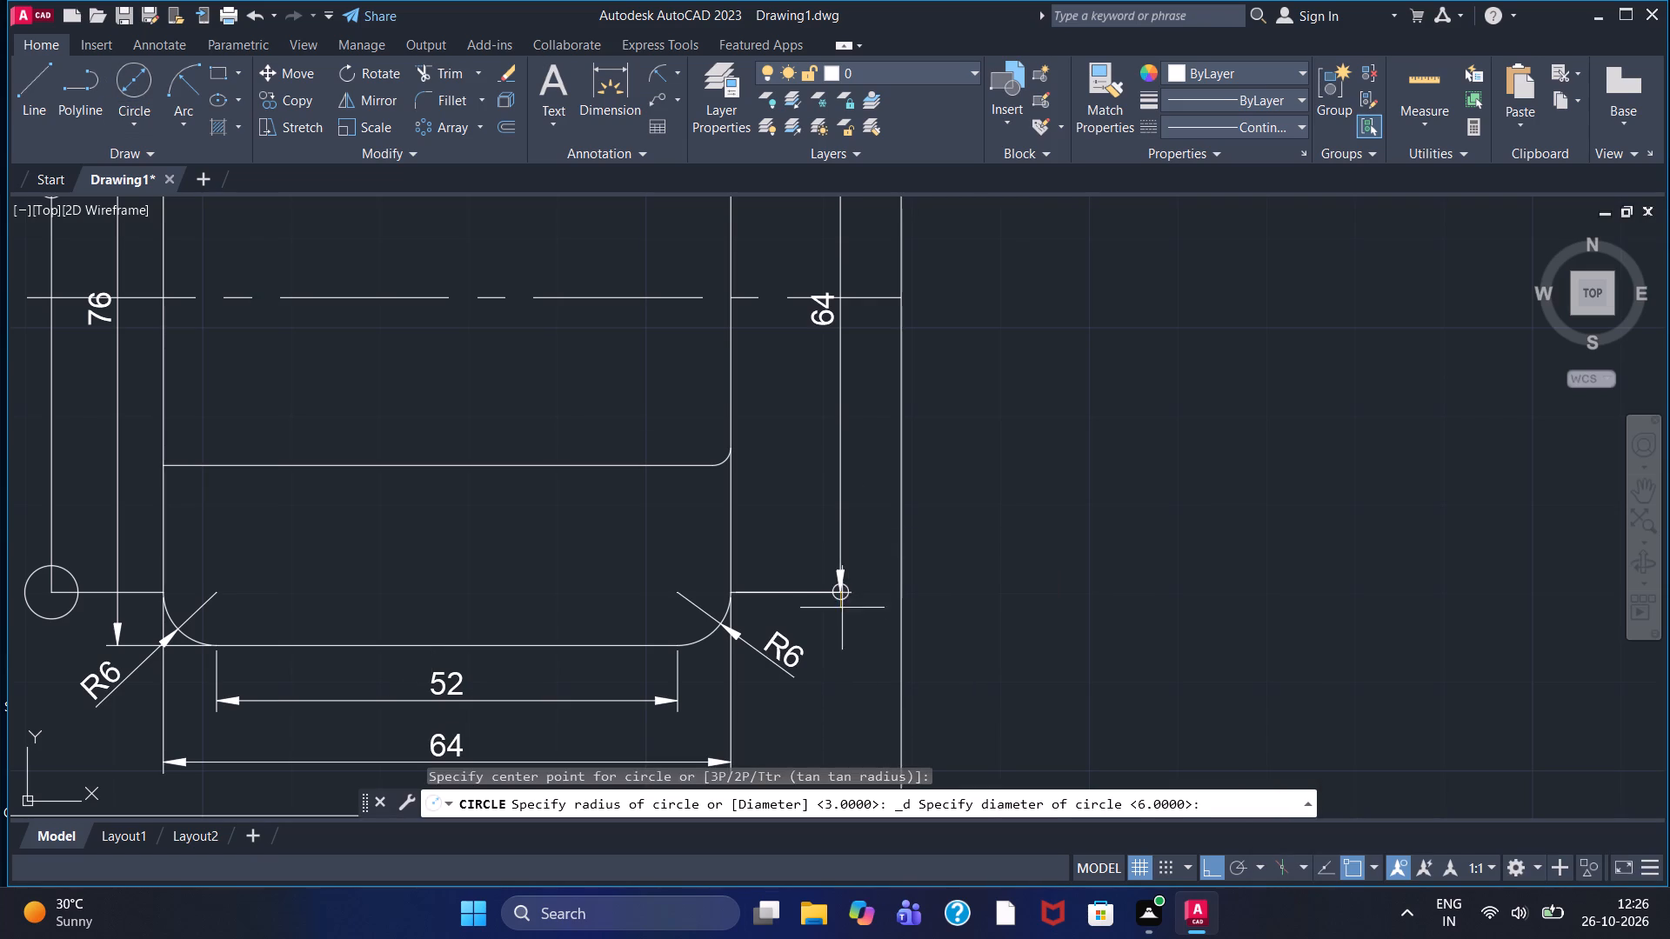
key("6")
key("Return")
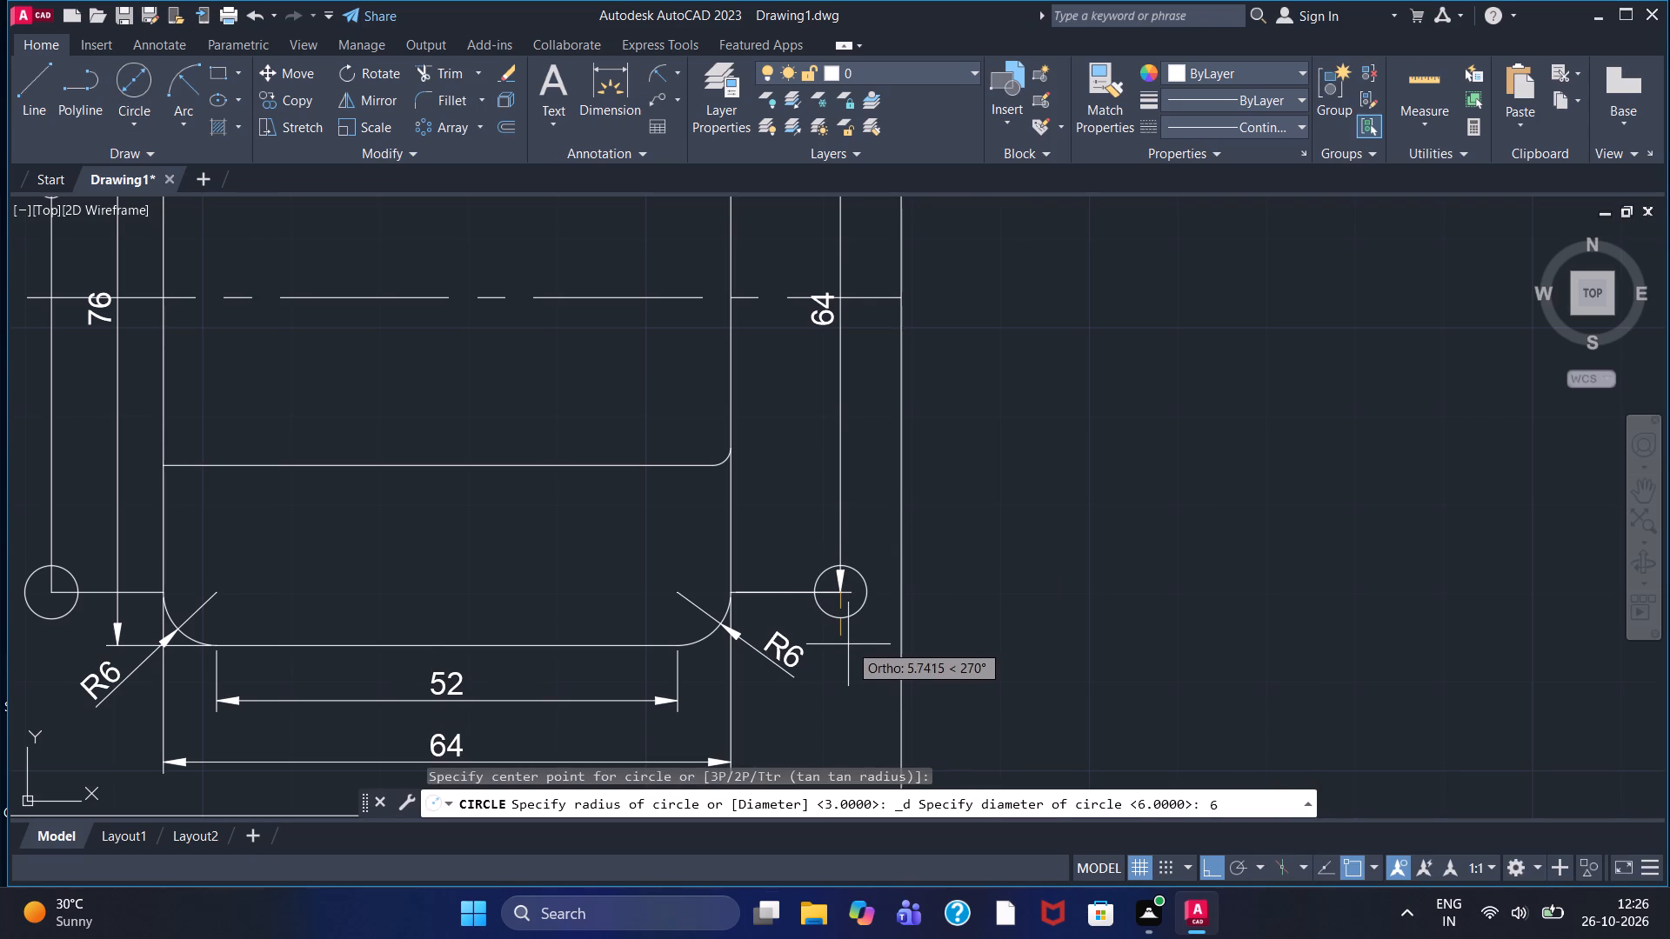
Delete the vertical 64 dimension beside the window's edge farthest from the flange.
middle_click_drag(790, 449, 826, 938)
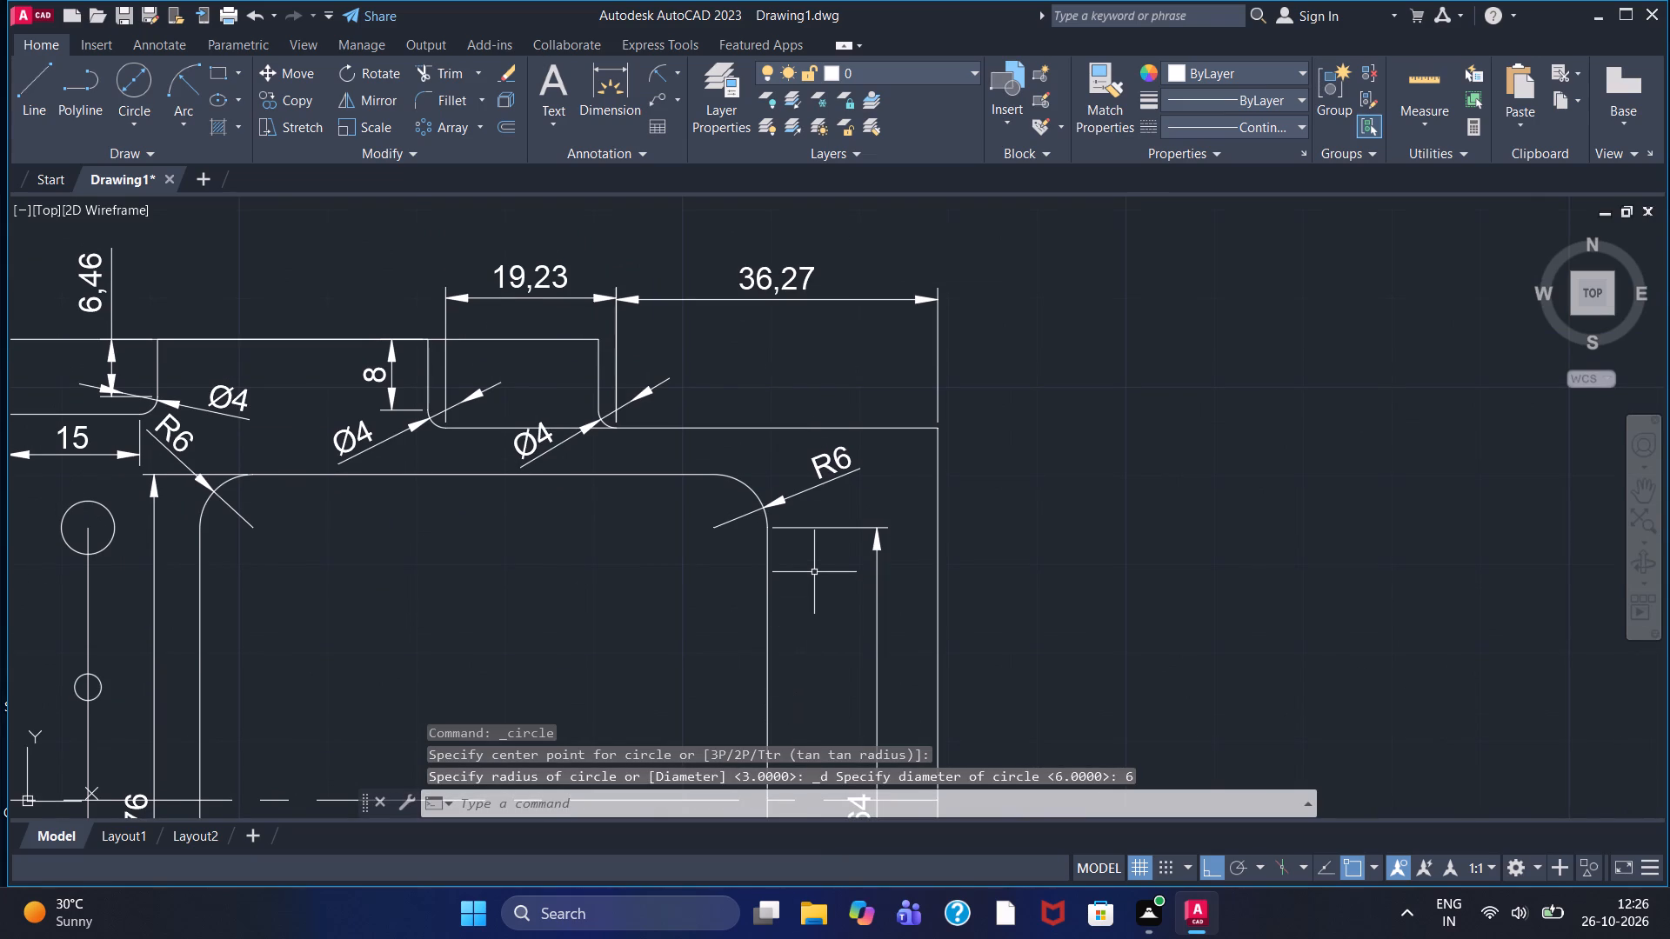
left_click(879, 532)
key("Delete")
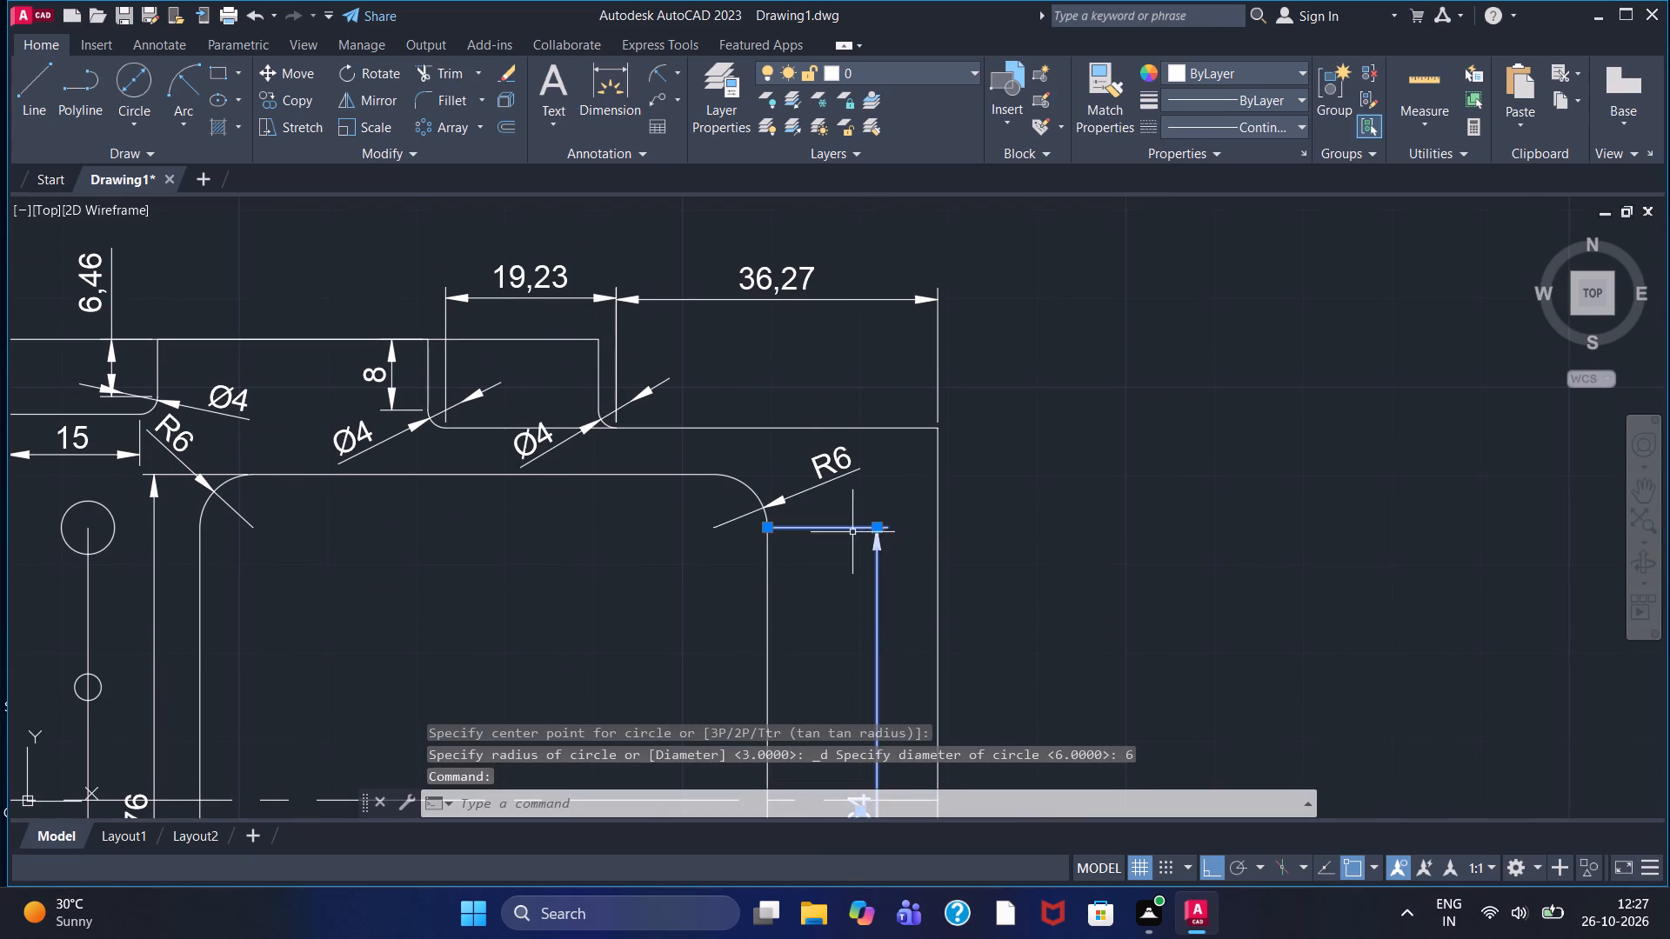
key("Delete")
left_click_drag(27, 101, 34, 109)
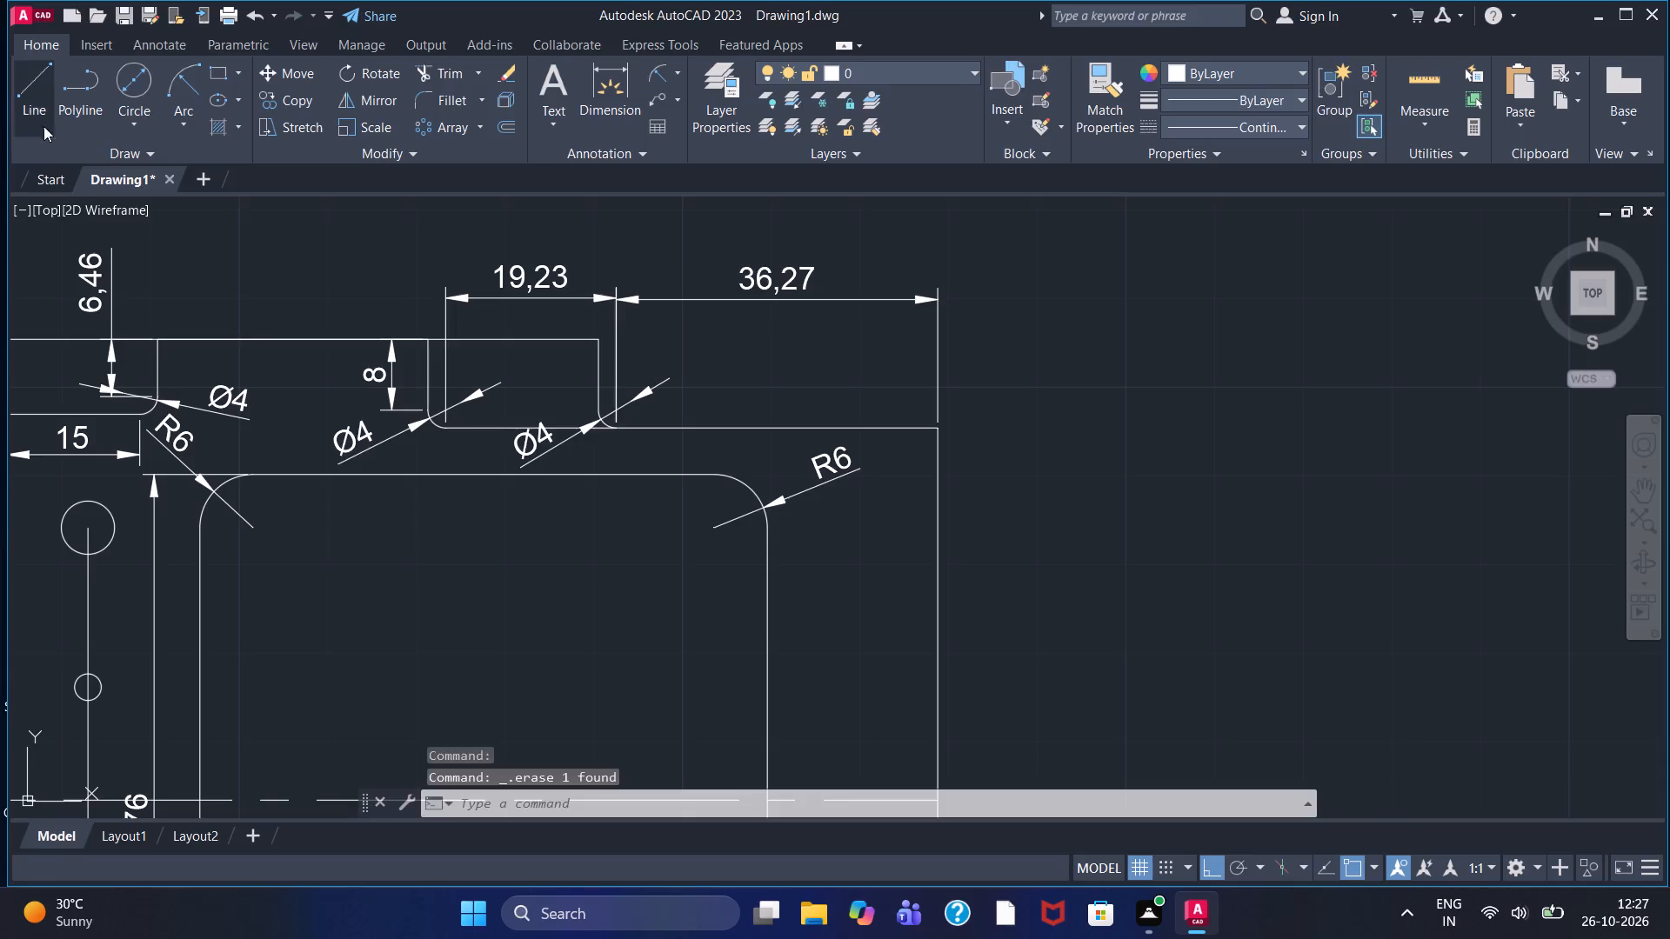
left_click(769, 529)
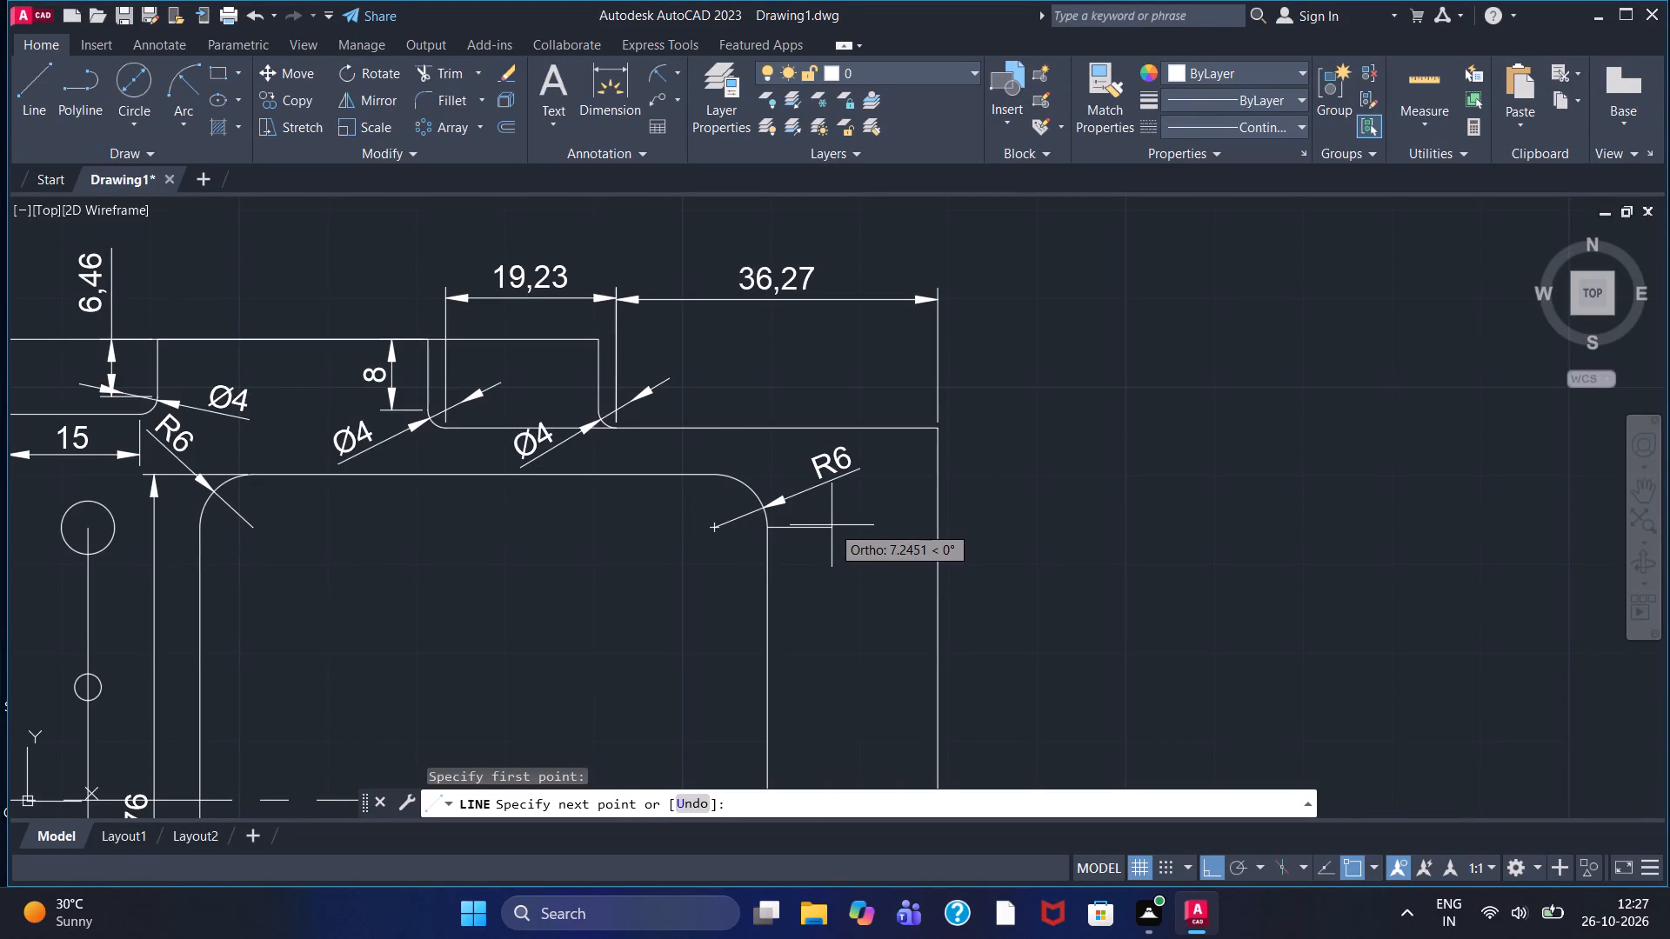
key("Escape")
Draw a vertical guide line from the new lower diameter 6 circle's centre up past the level of the window's upper fillets.
scroll(826, 516, "down", 2)
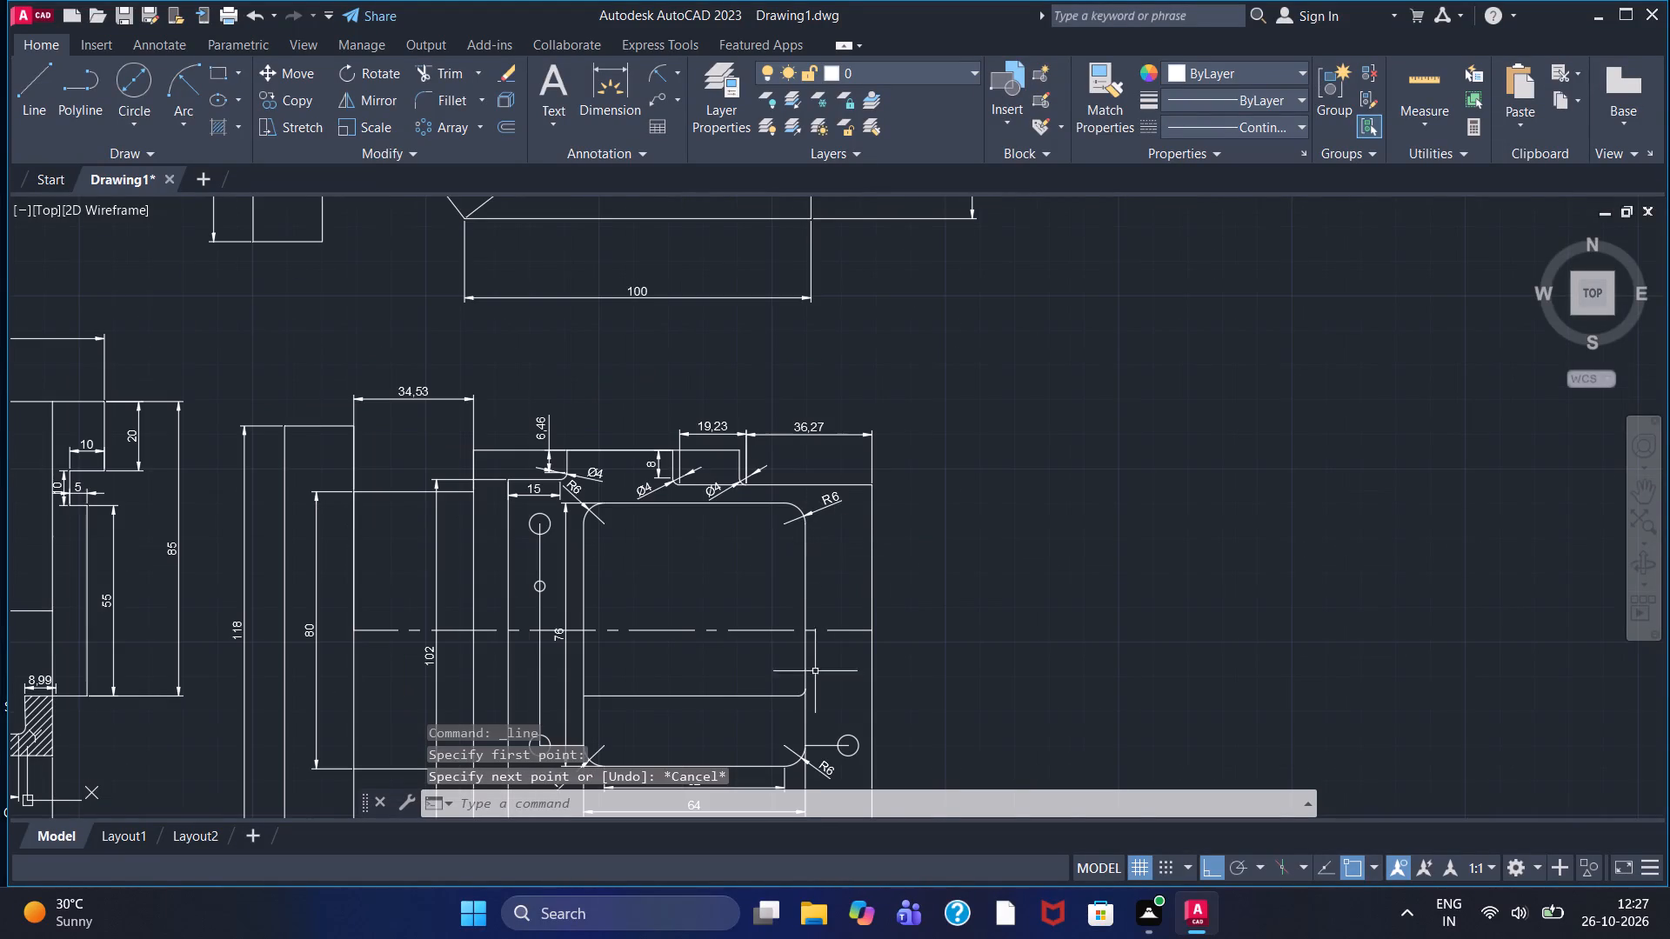
left_click(39, 107)
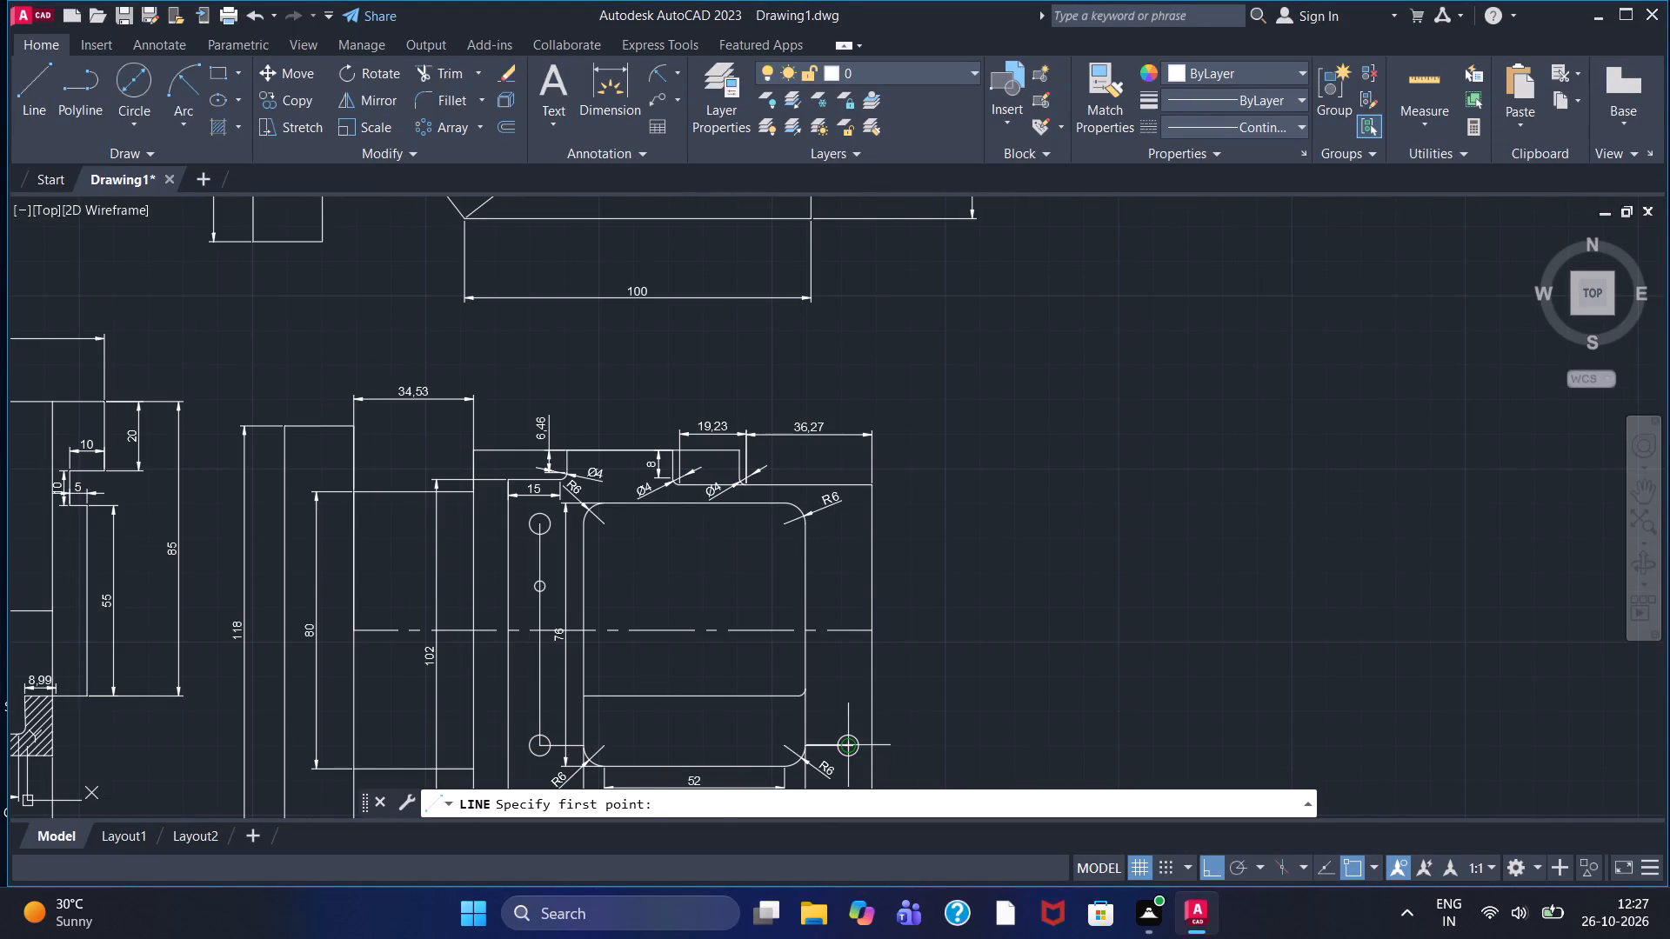
left_click_drag(846, 748, 848, 716)
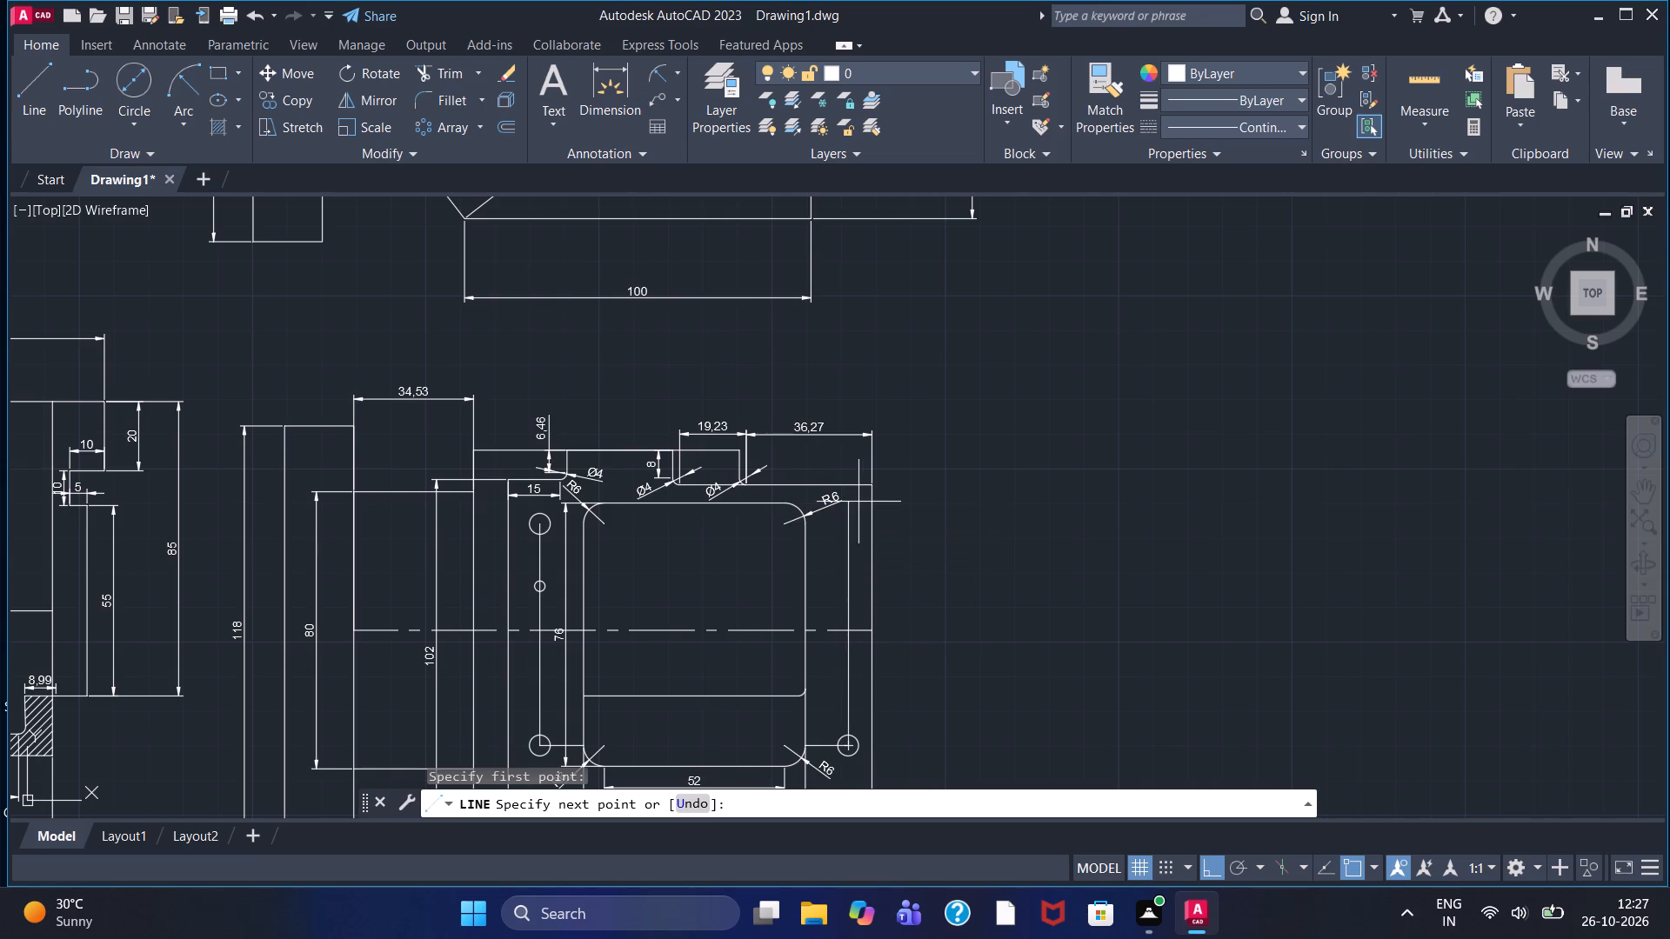
scroll(847, 501, "up", 2)
left_click(848, 487)
key("Escape")
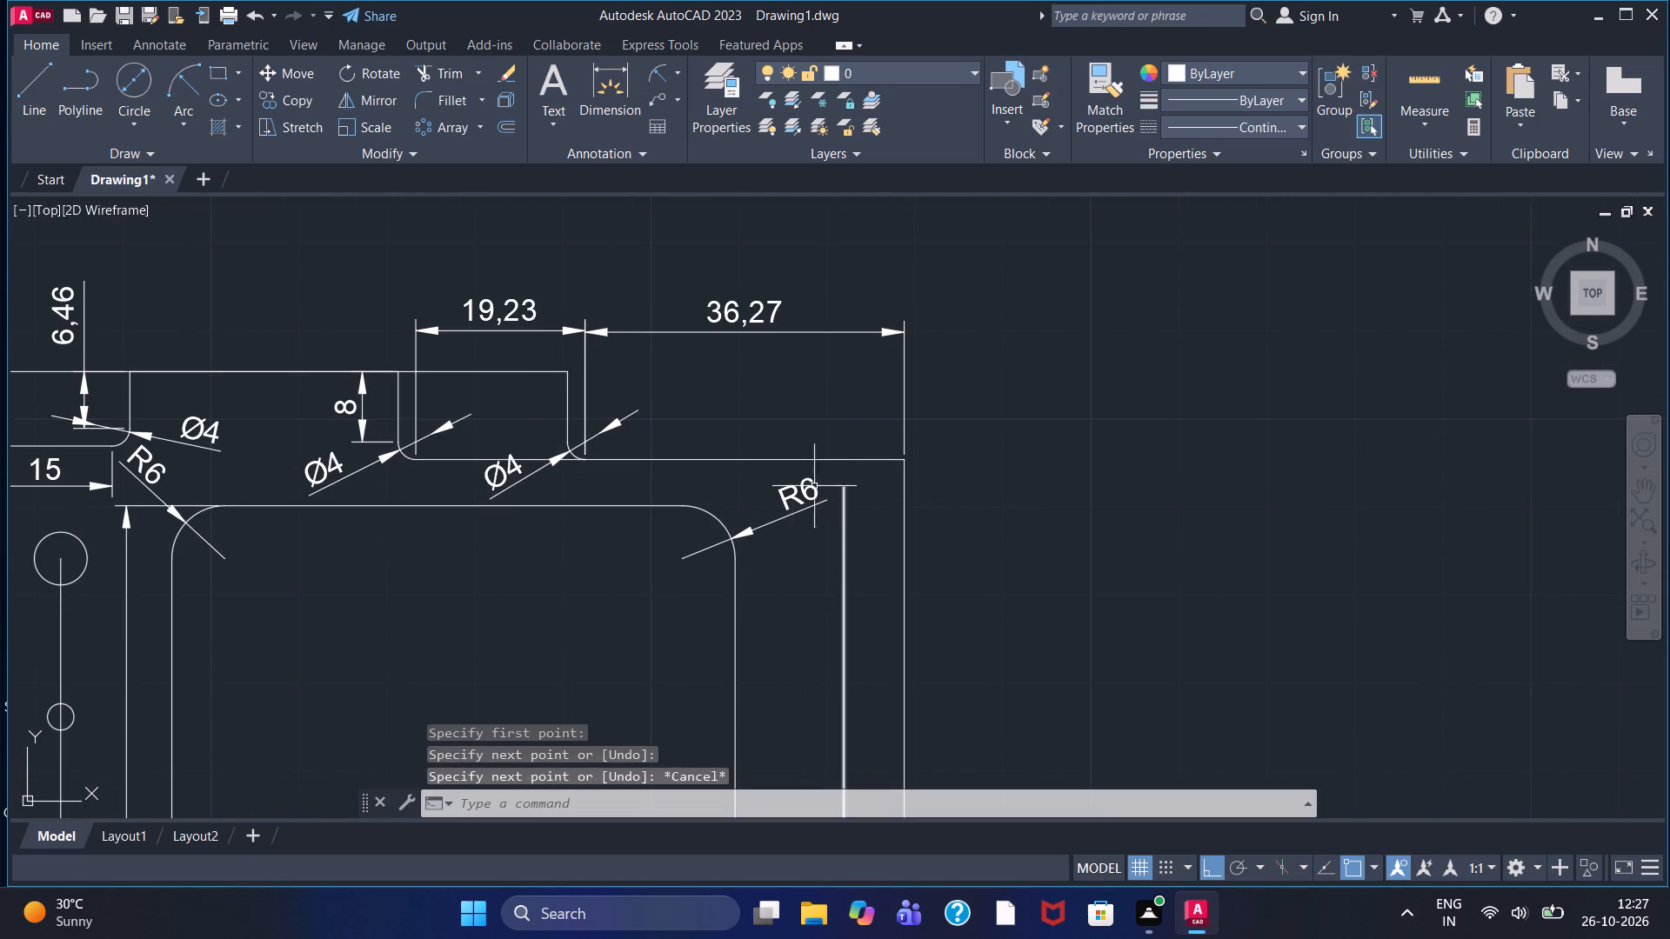
Draw a horizontal guide line from the lower end of the window's upper fillet away from the flange, crossing the vertical guide line.
left_click_drag(37, 88, 45, 100)
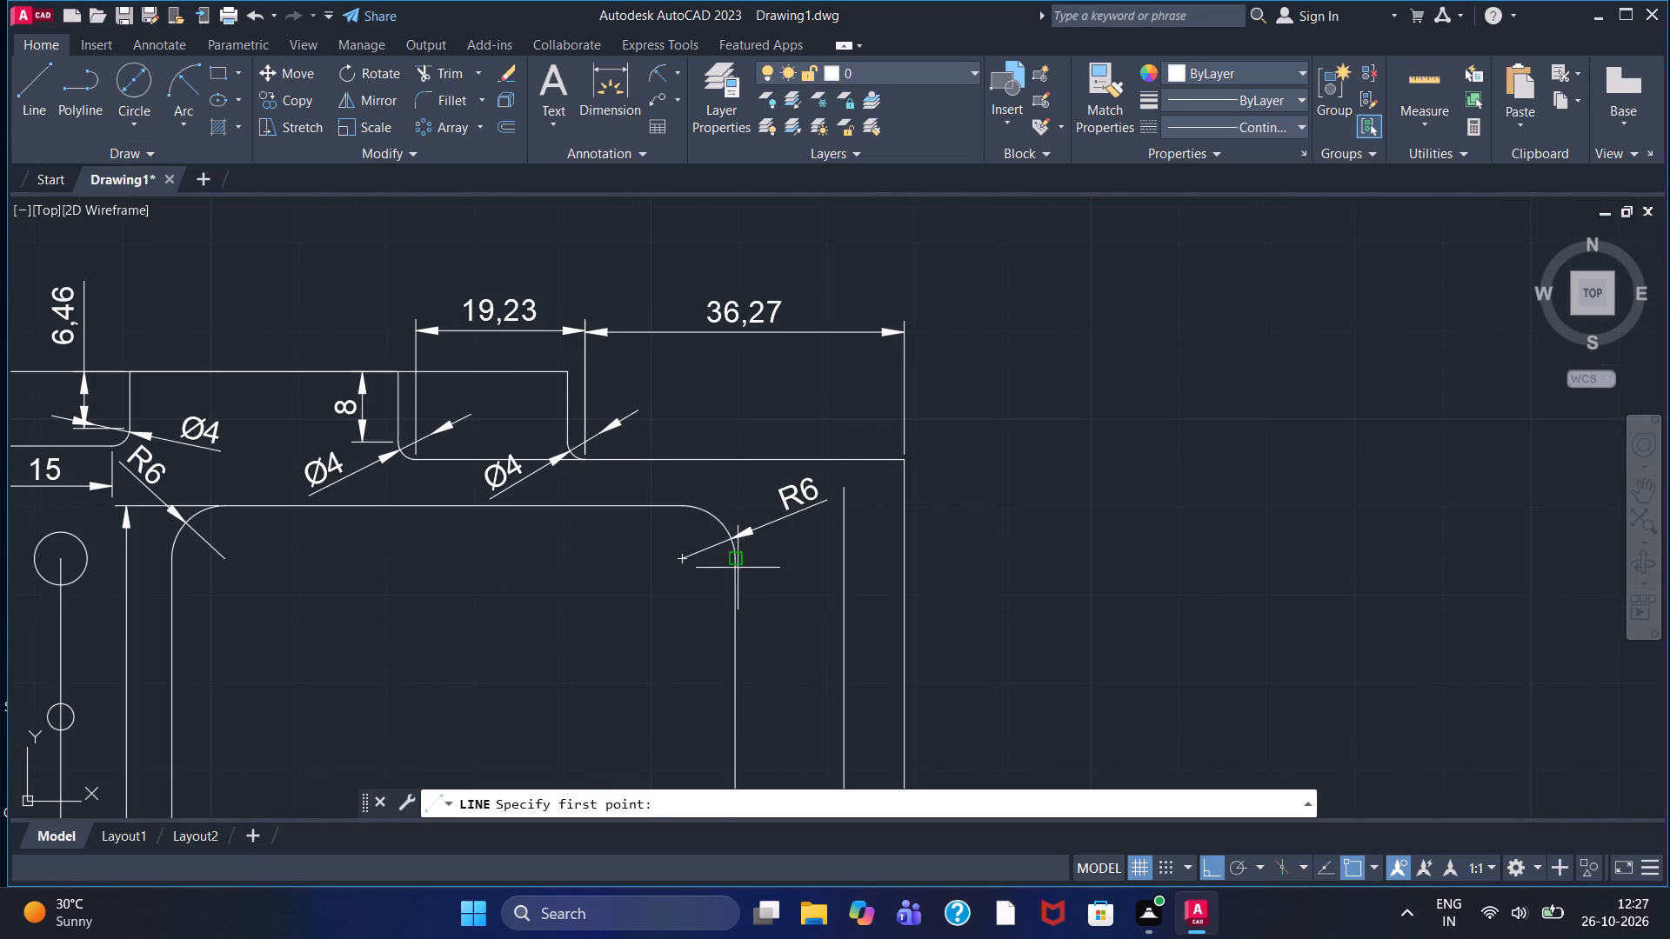
left_click(735, 565)
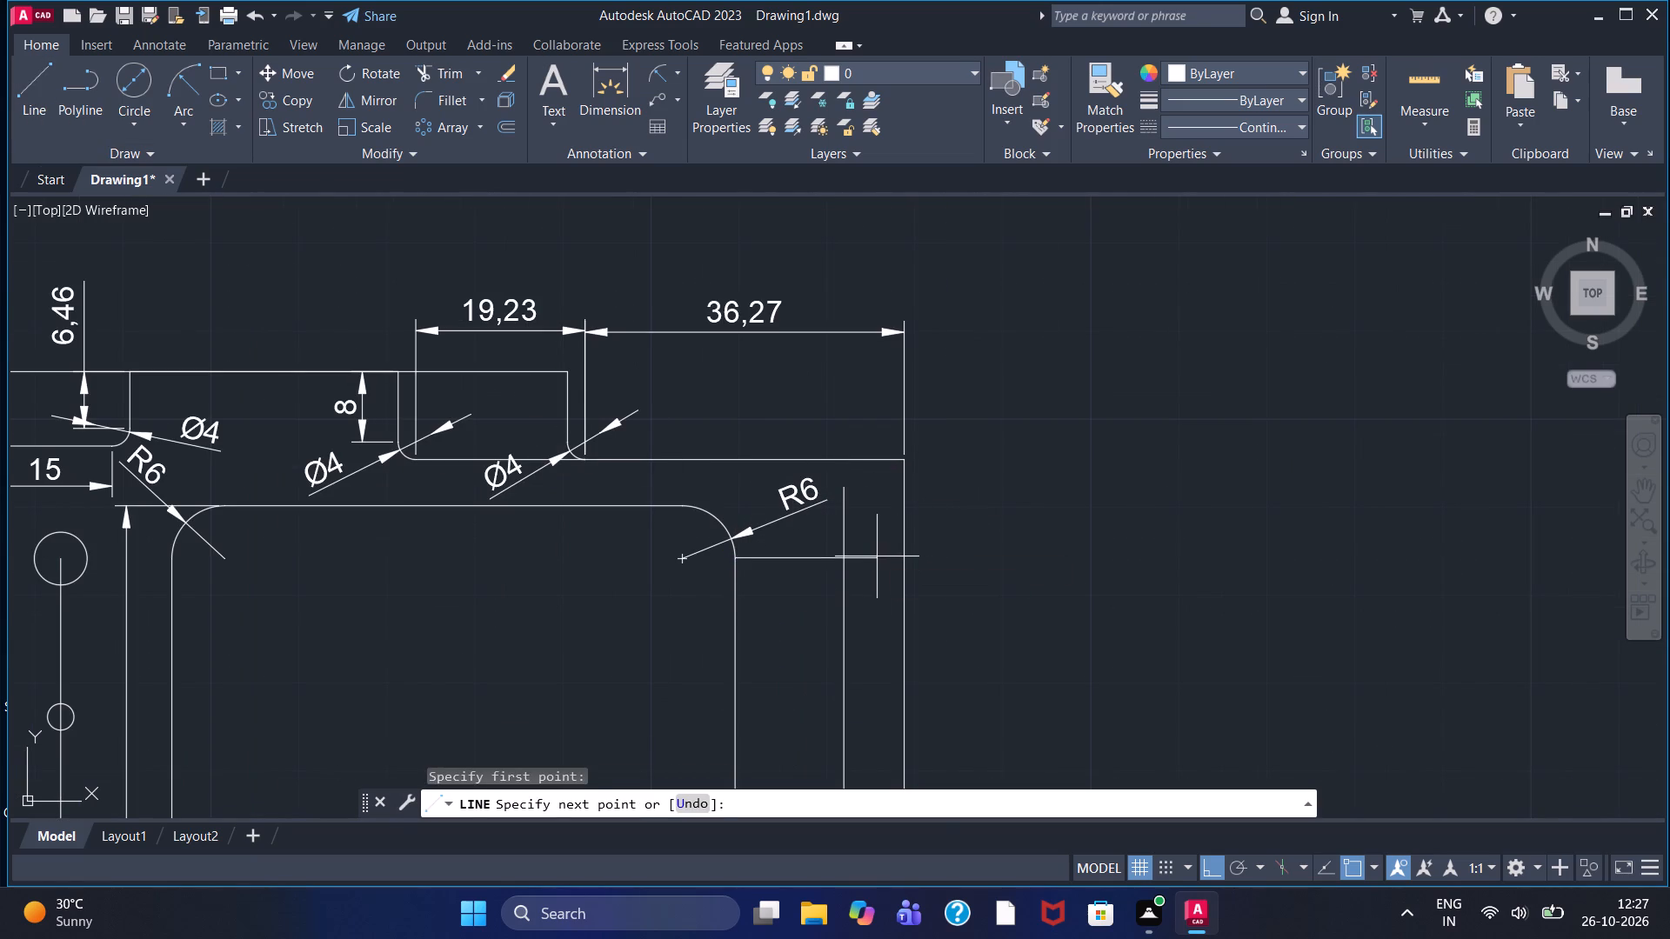
left_click(877, 556)
key("Escape")
Trim the overhanging ends of the vertical and horizontal guide lines back to their intersection beside the window's upper fillet.
left_click(430, 74)
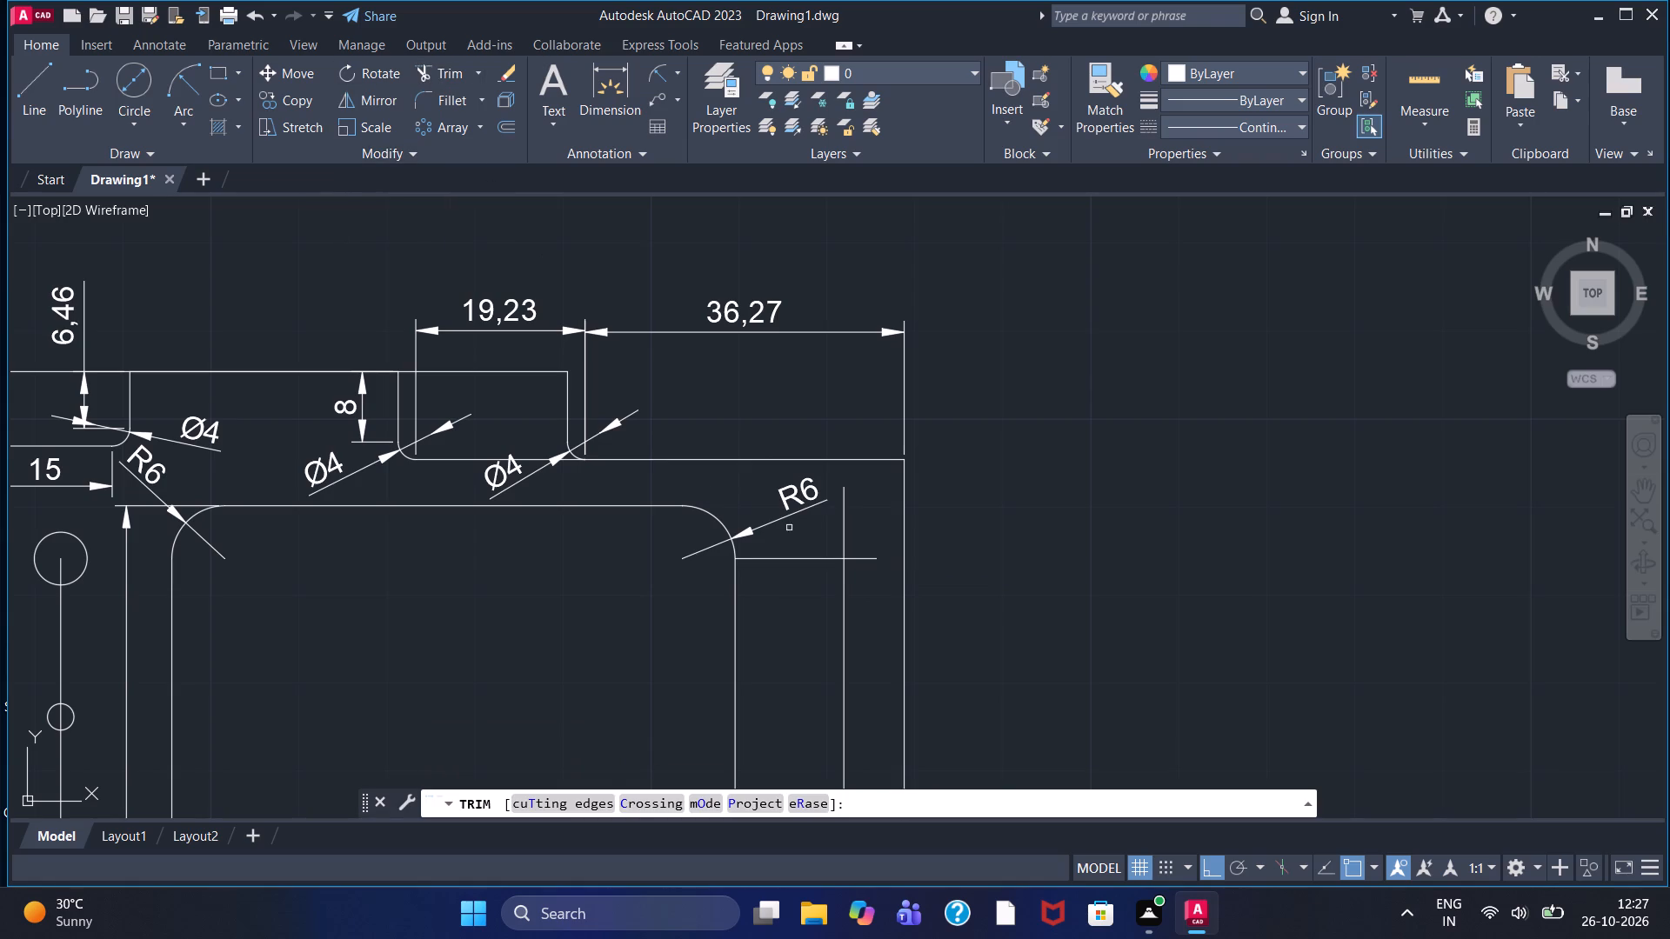
double_click(845, 527)
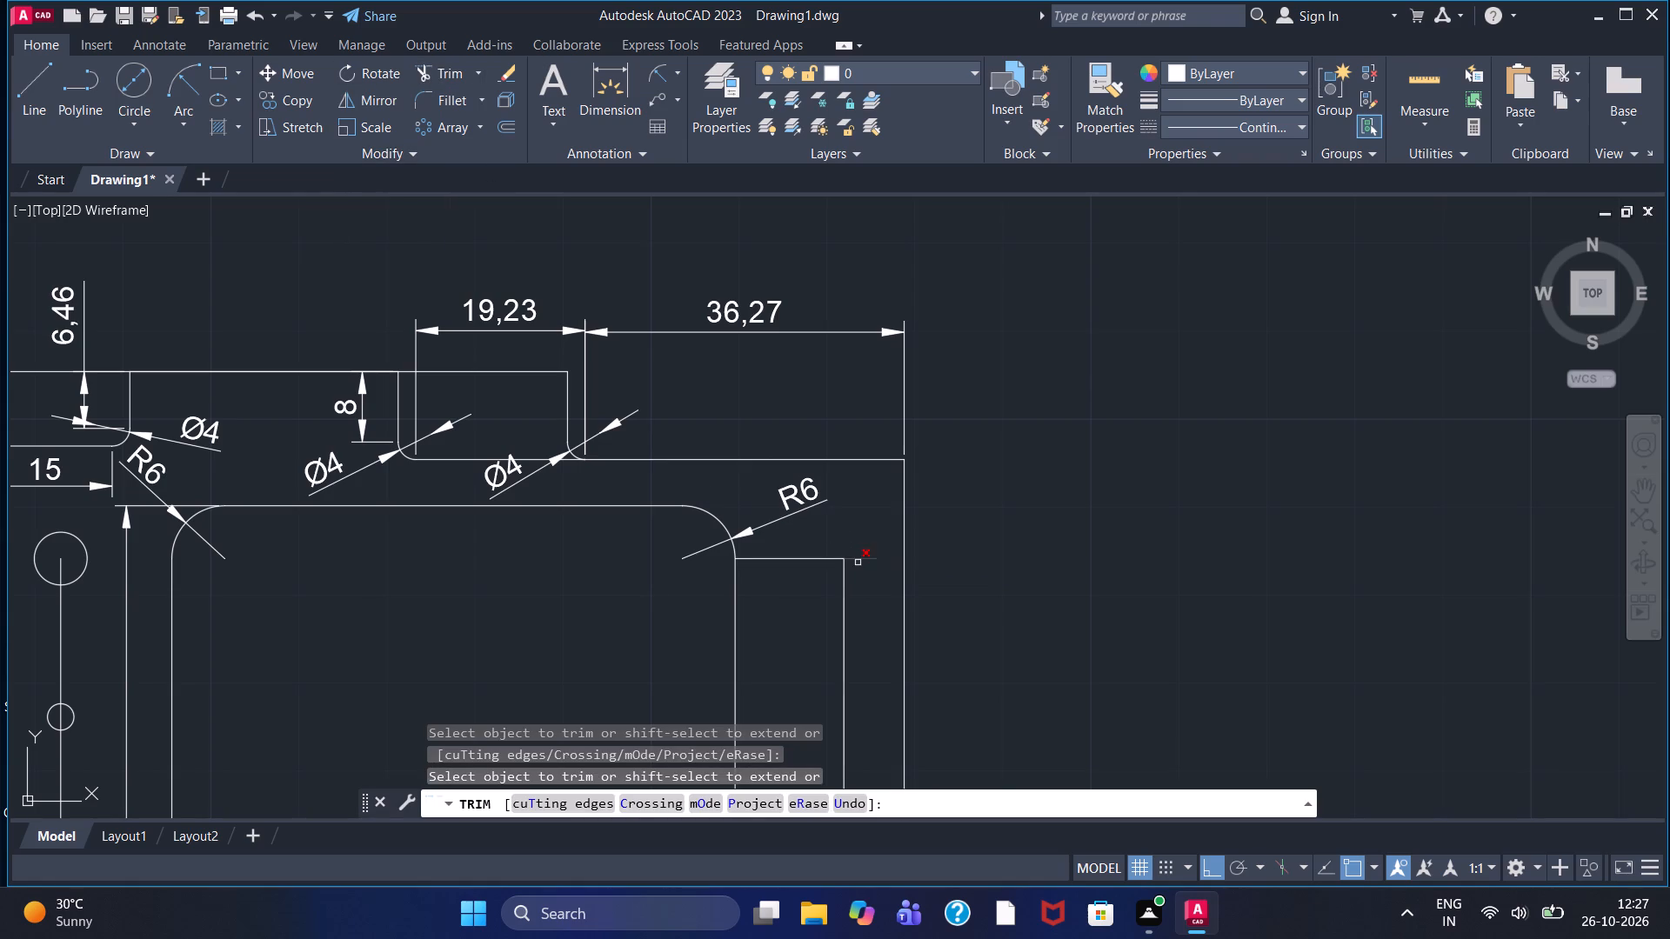
double_click(861, 558)
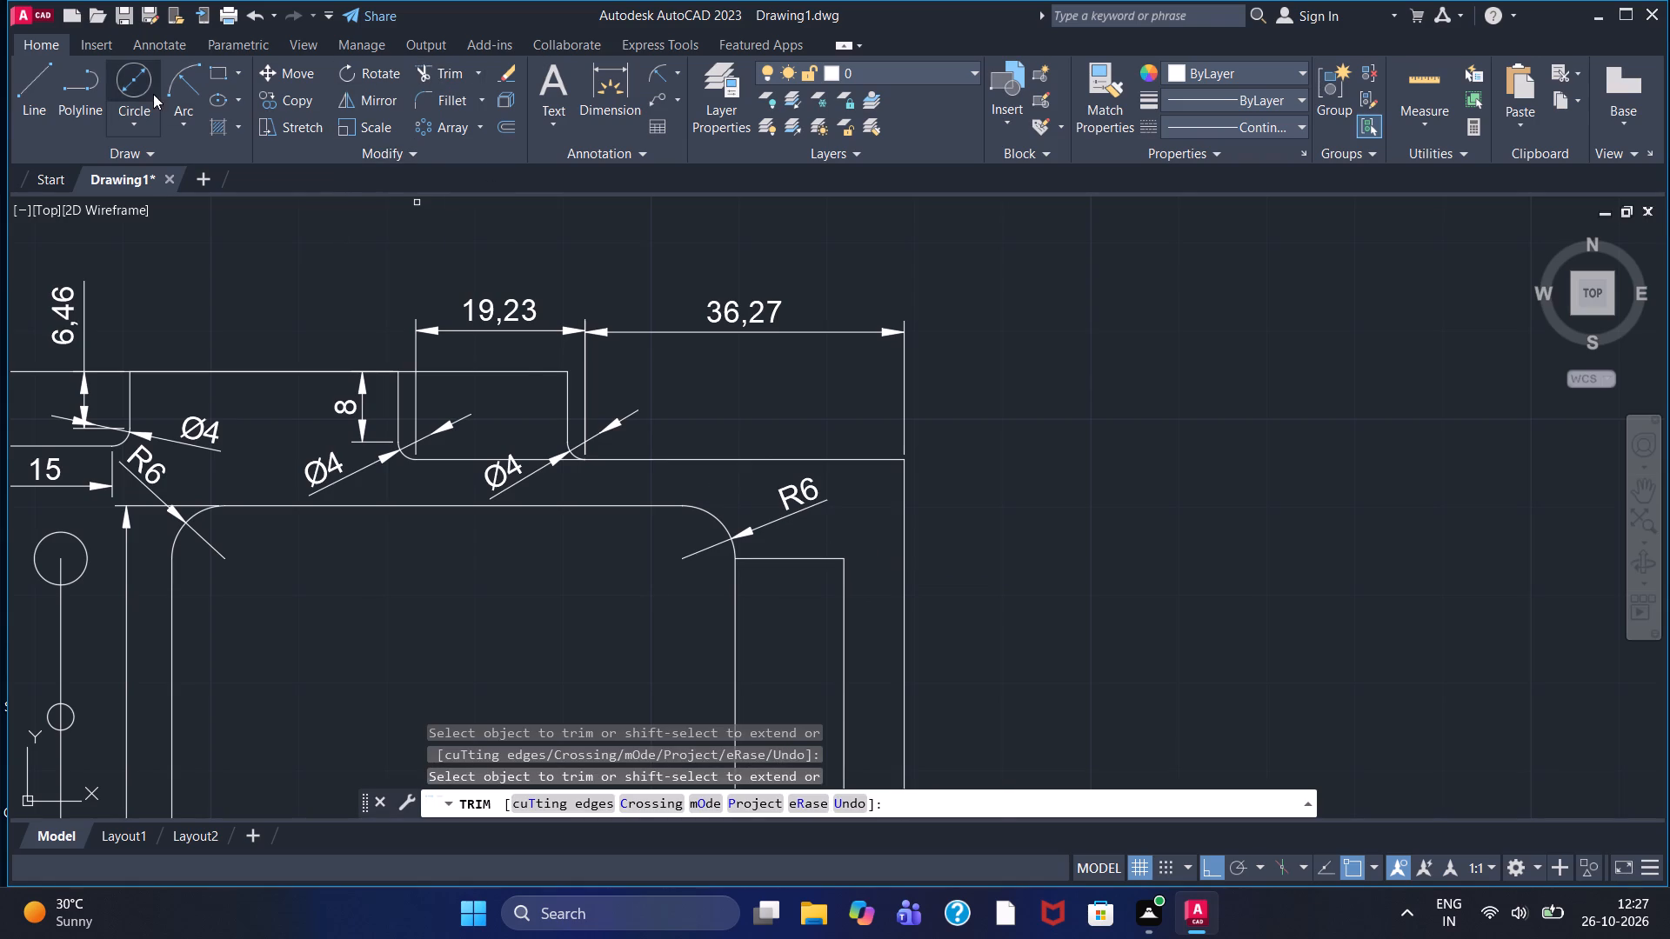
Draw a diameter 6 circle centred on the corner where the two trimmed guide lines meet.
left_click(135, 77)
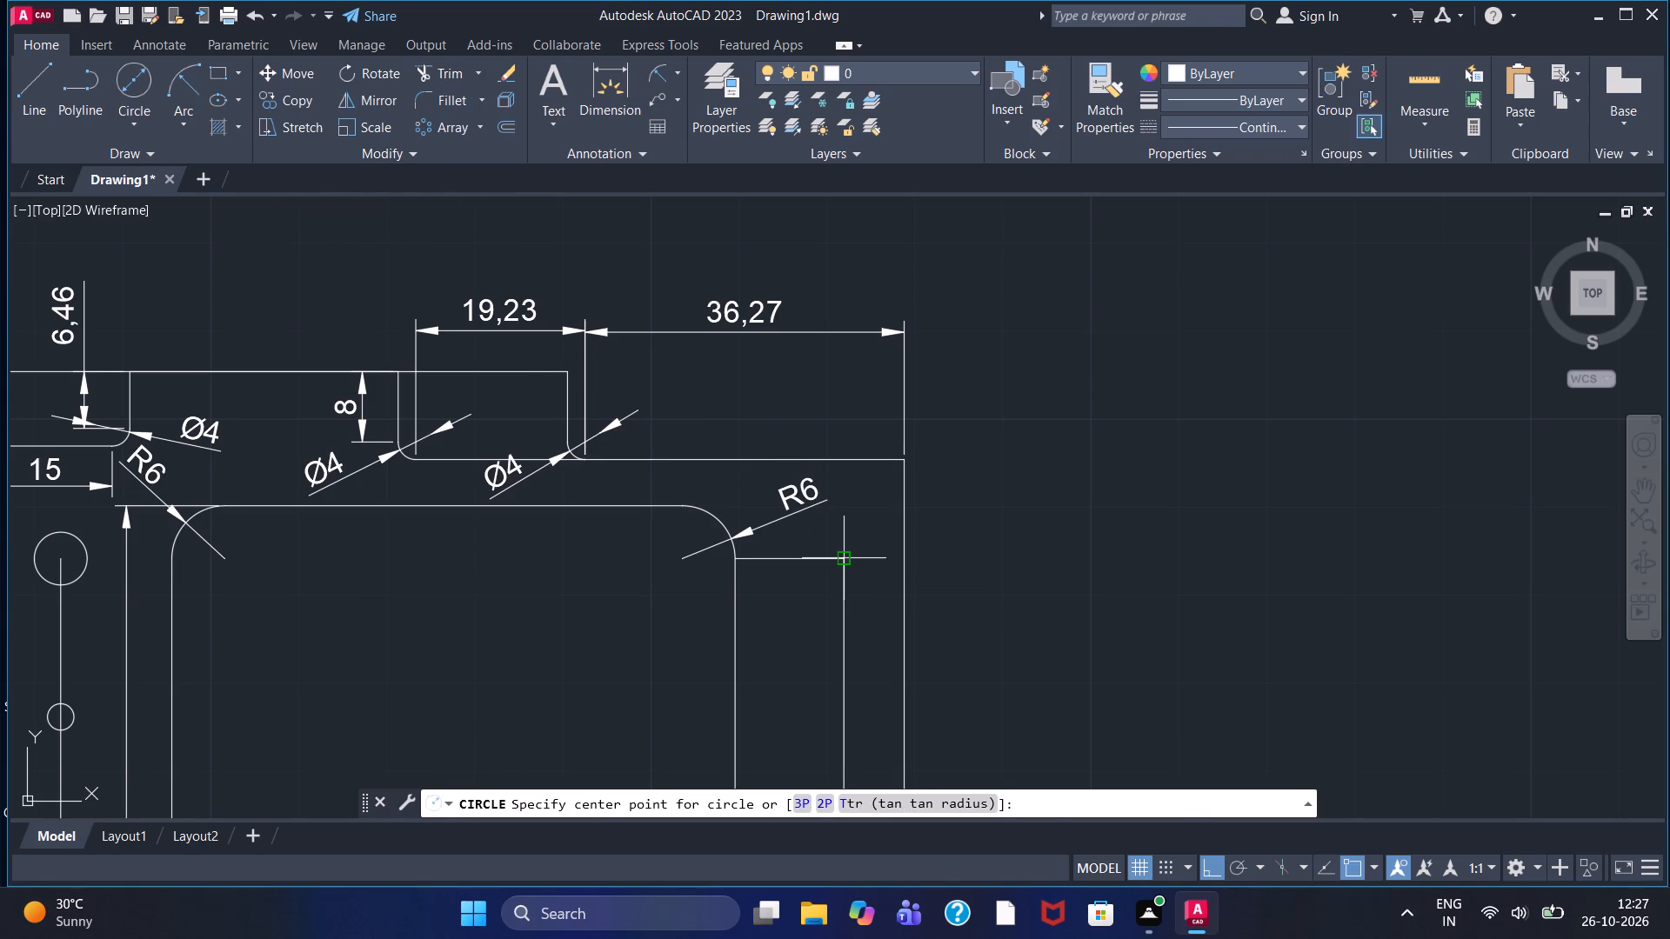
double_click(844, 562)
key("6")
key("Return")
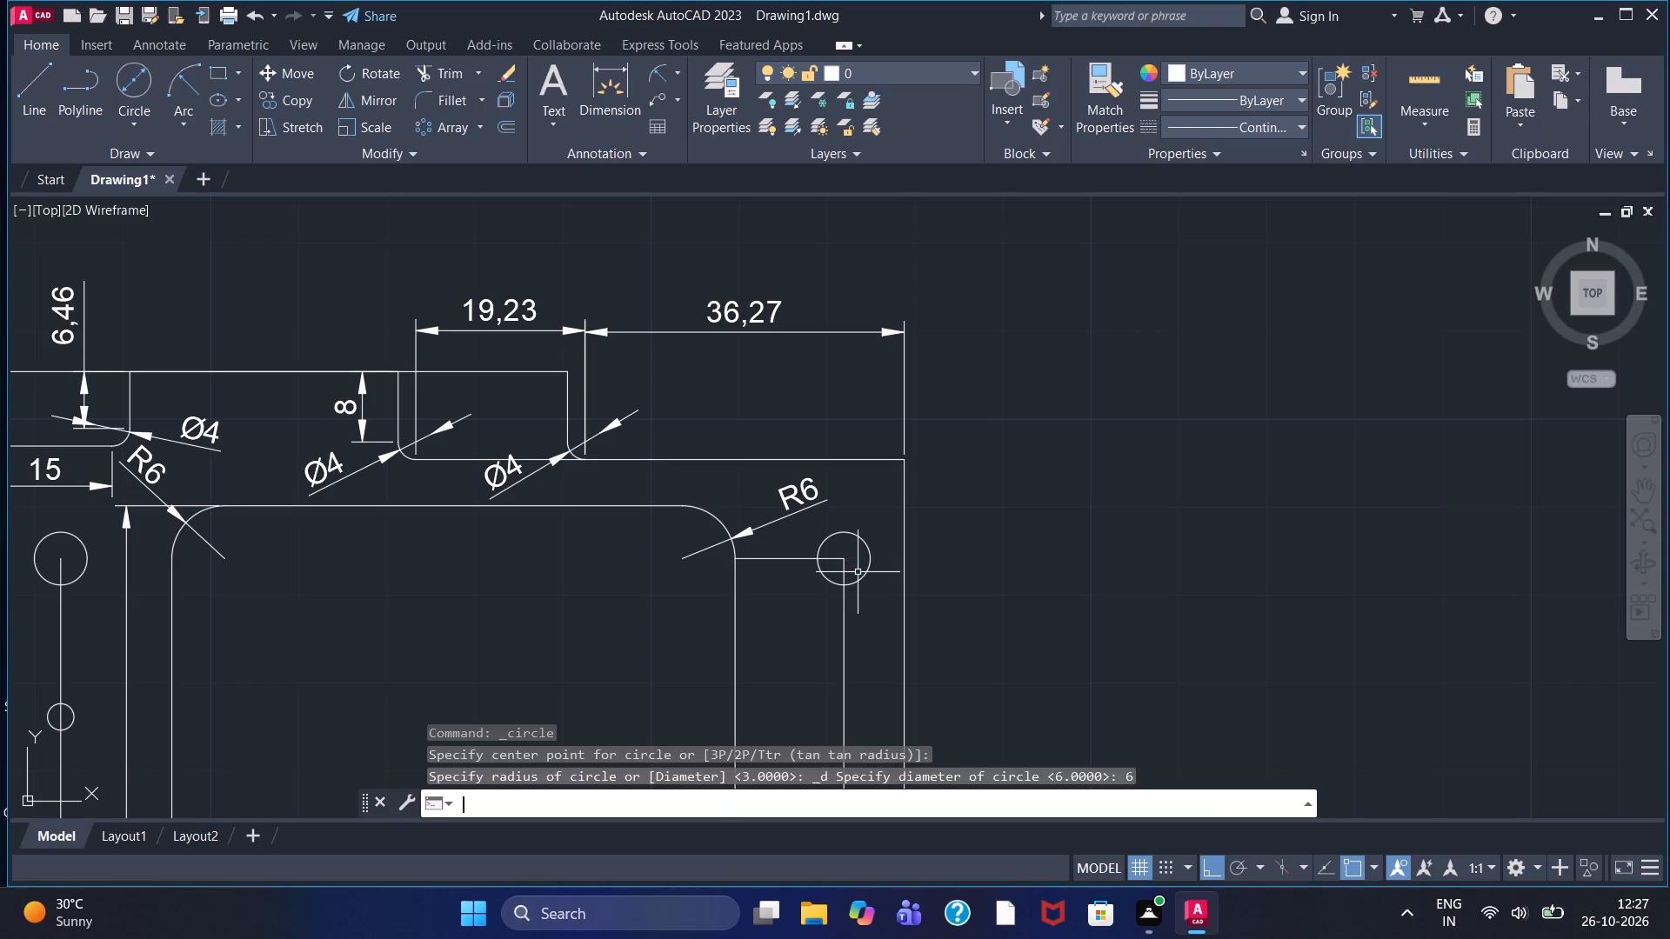
key("Escape")
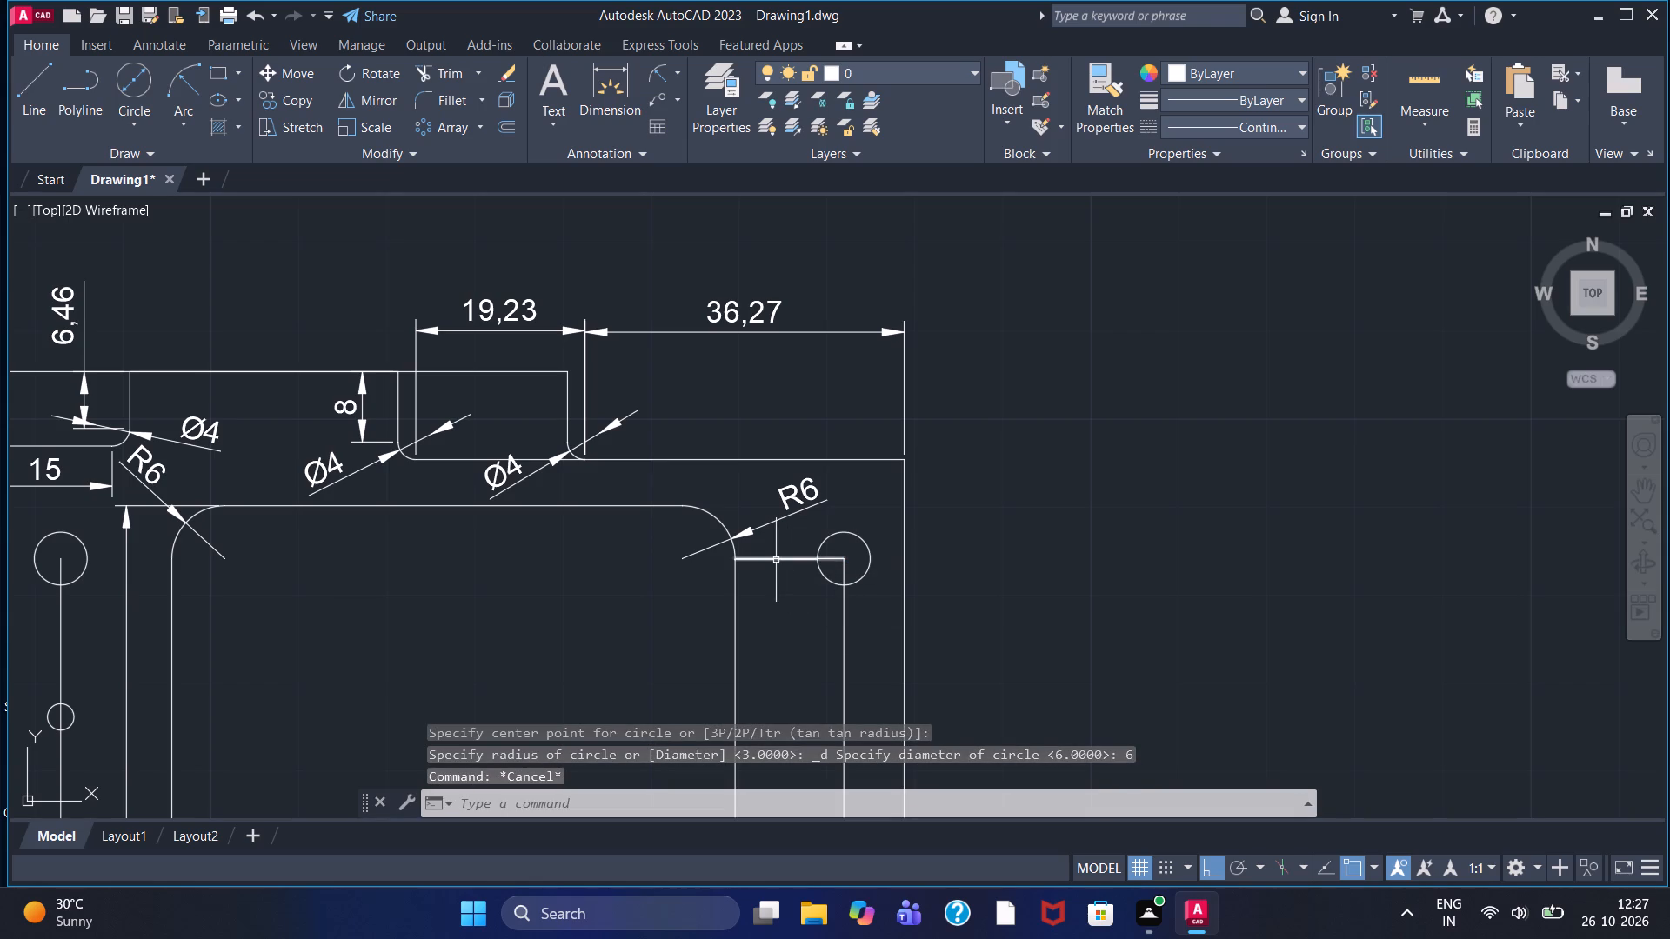
Erase the vertical guide line and both horizontal guide lines between the window and the two diameter 6 circles farthest from the flange.
double_click(775, 559)
key("Delete")
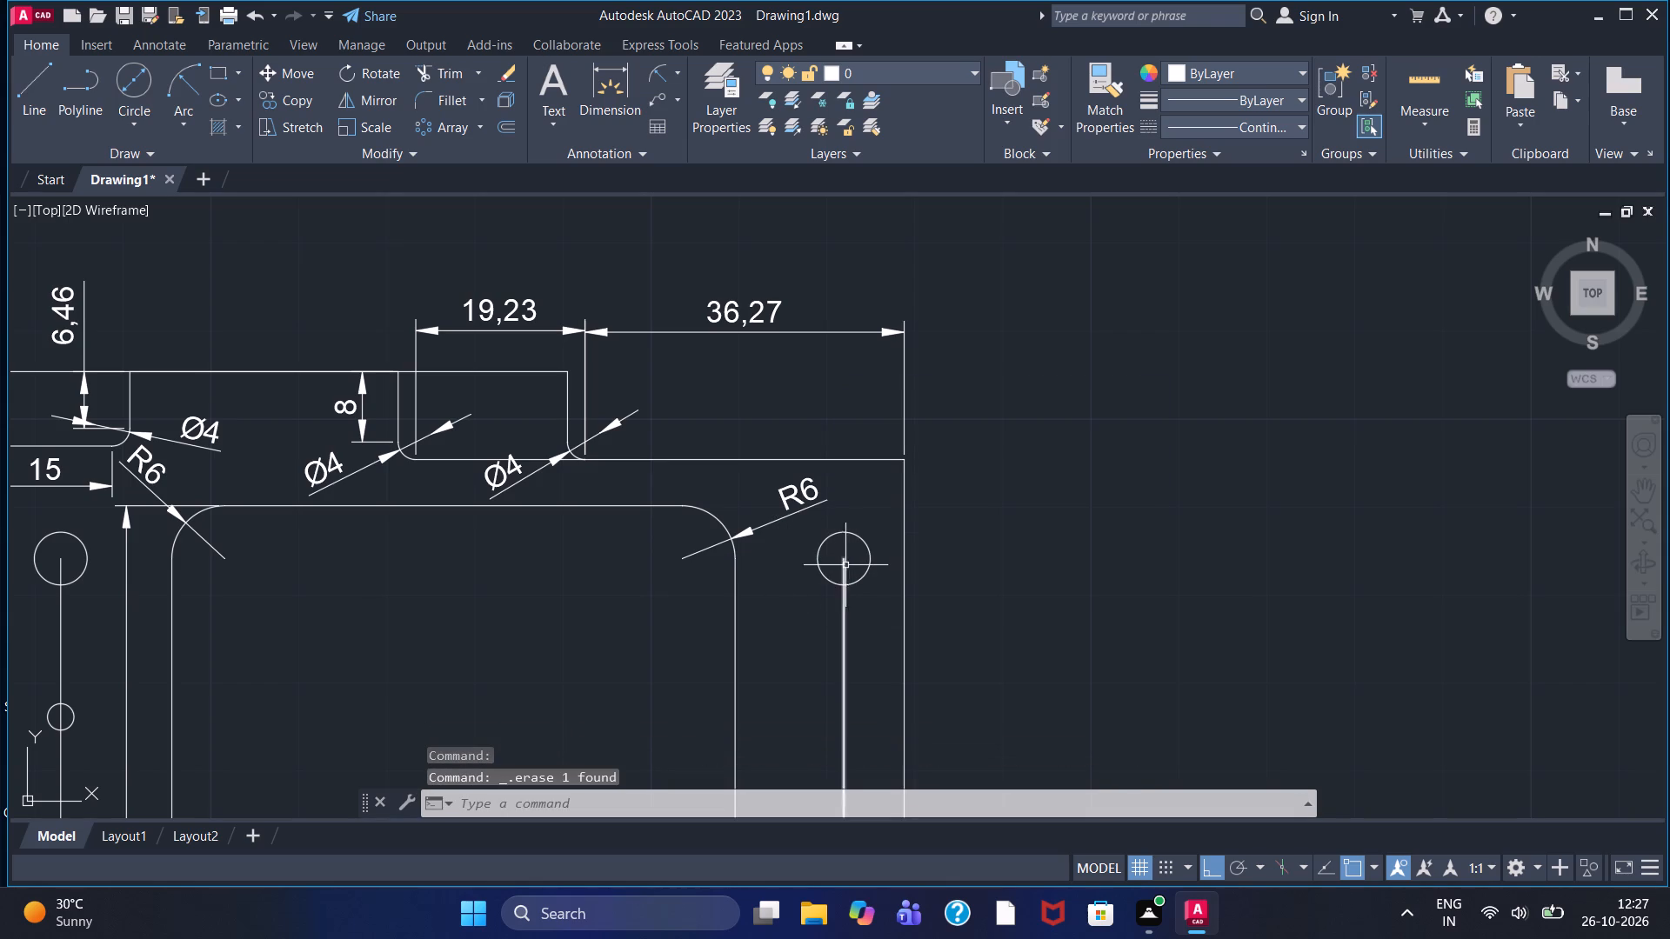
double_click(845, 565)
key("Delete")
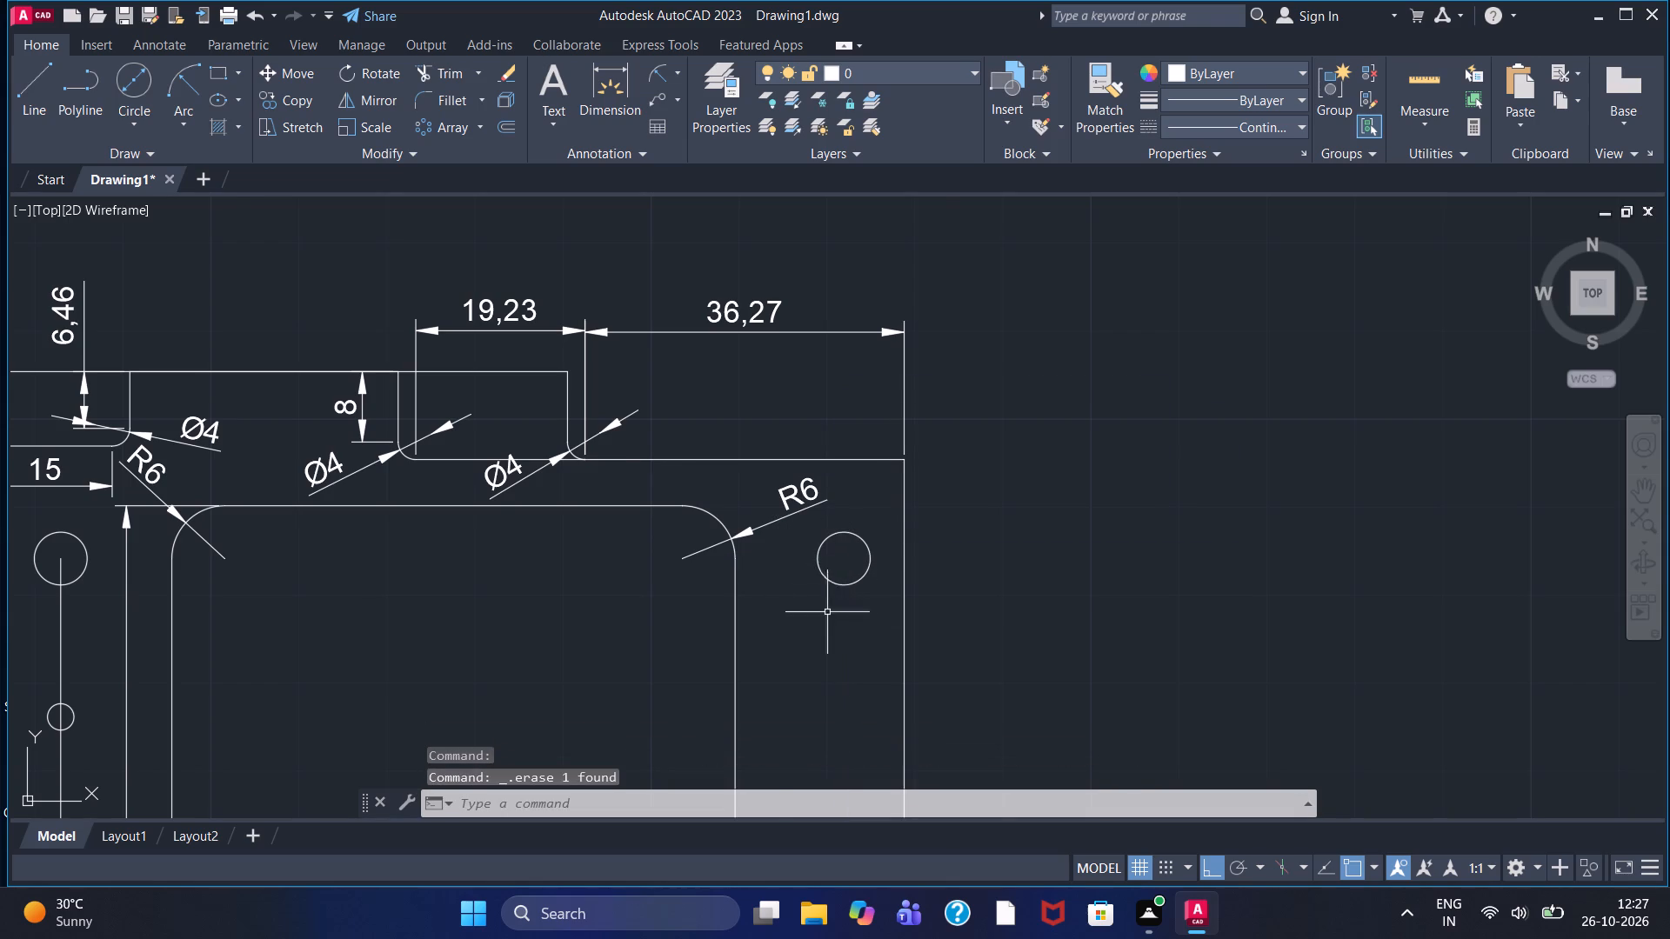
scroll(849, 671, "down", 1)
middle_click_drag(845, 690, 801, 515)
scroll(789, 548, "down", 1)
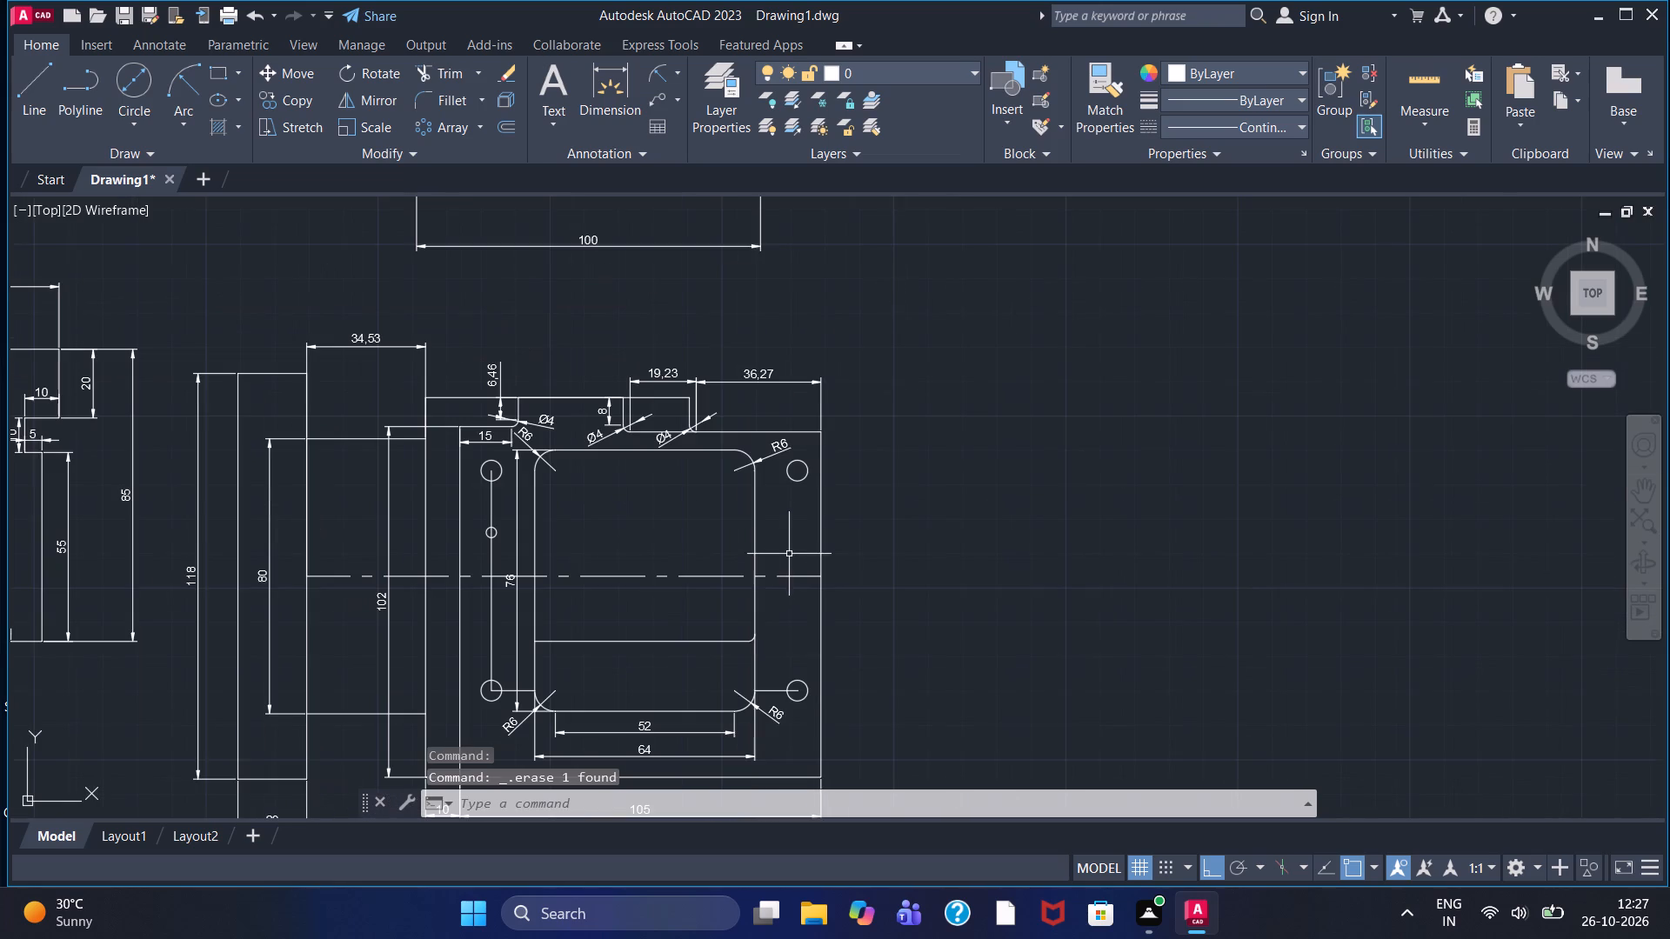
left_click(775, 692)
key("Delete")
Draw a 15-long vertical guide line upward from the centre of the lower diameter 6 circle farthest from the flange.
left_click(34, 120)
scroll(790, 704, "up", 3)
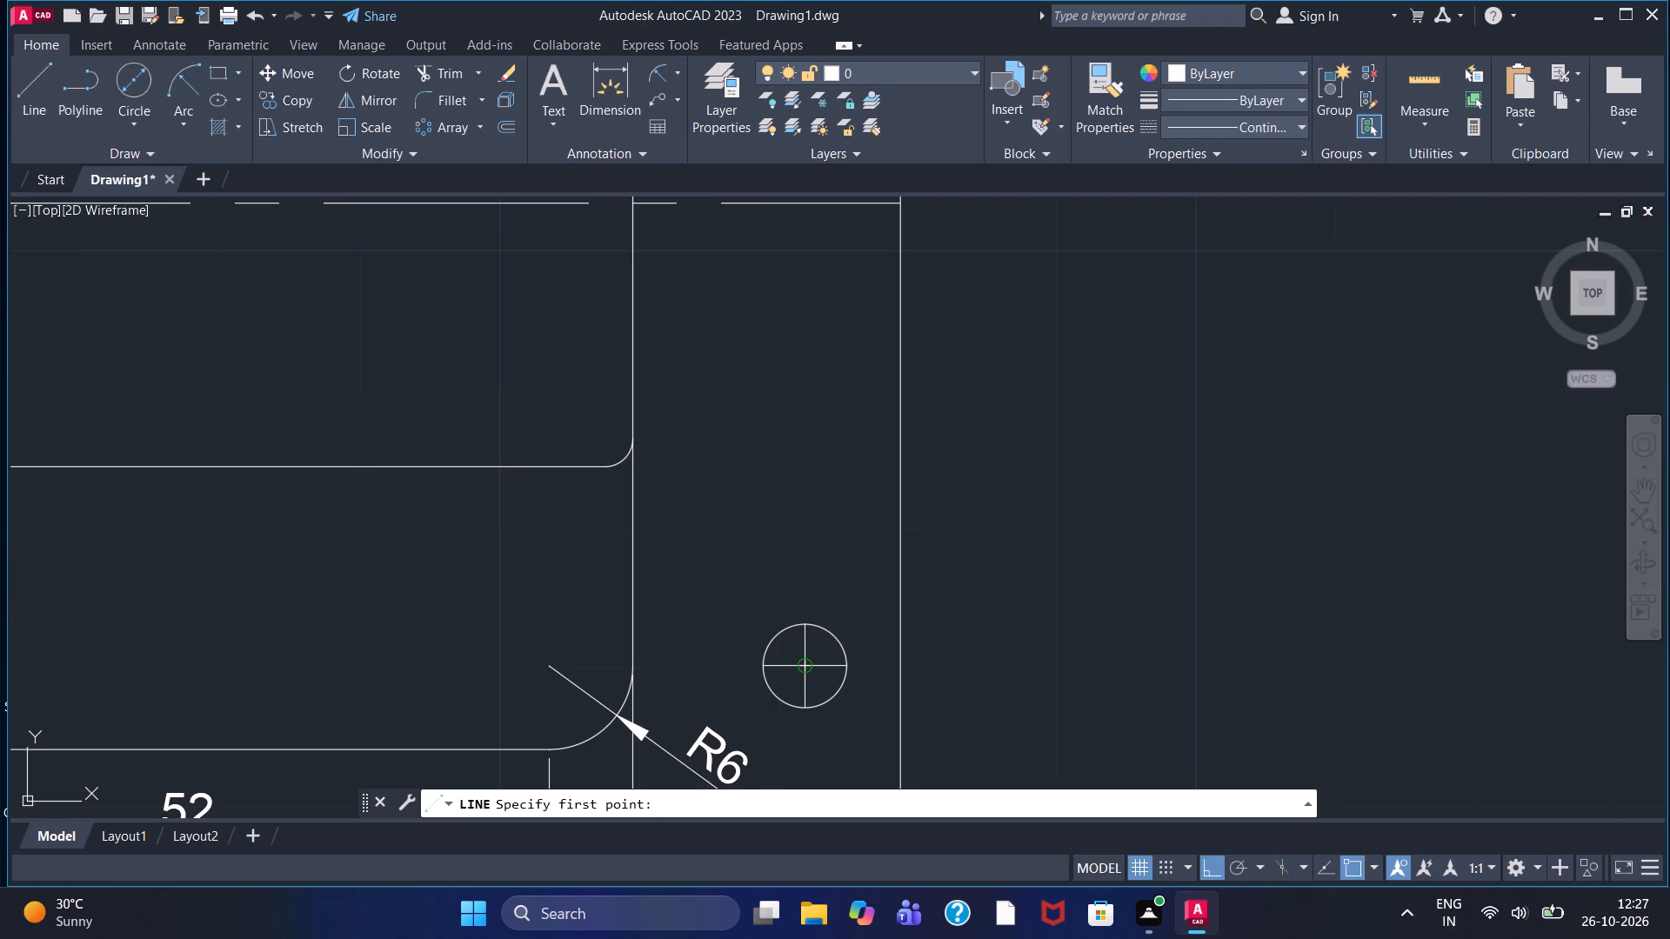
left_click_drag(802, 668, 799, 651)
type("15")
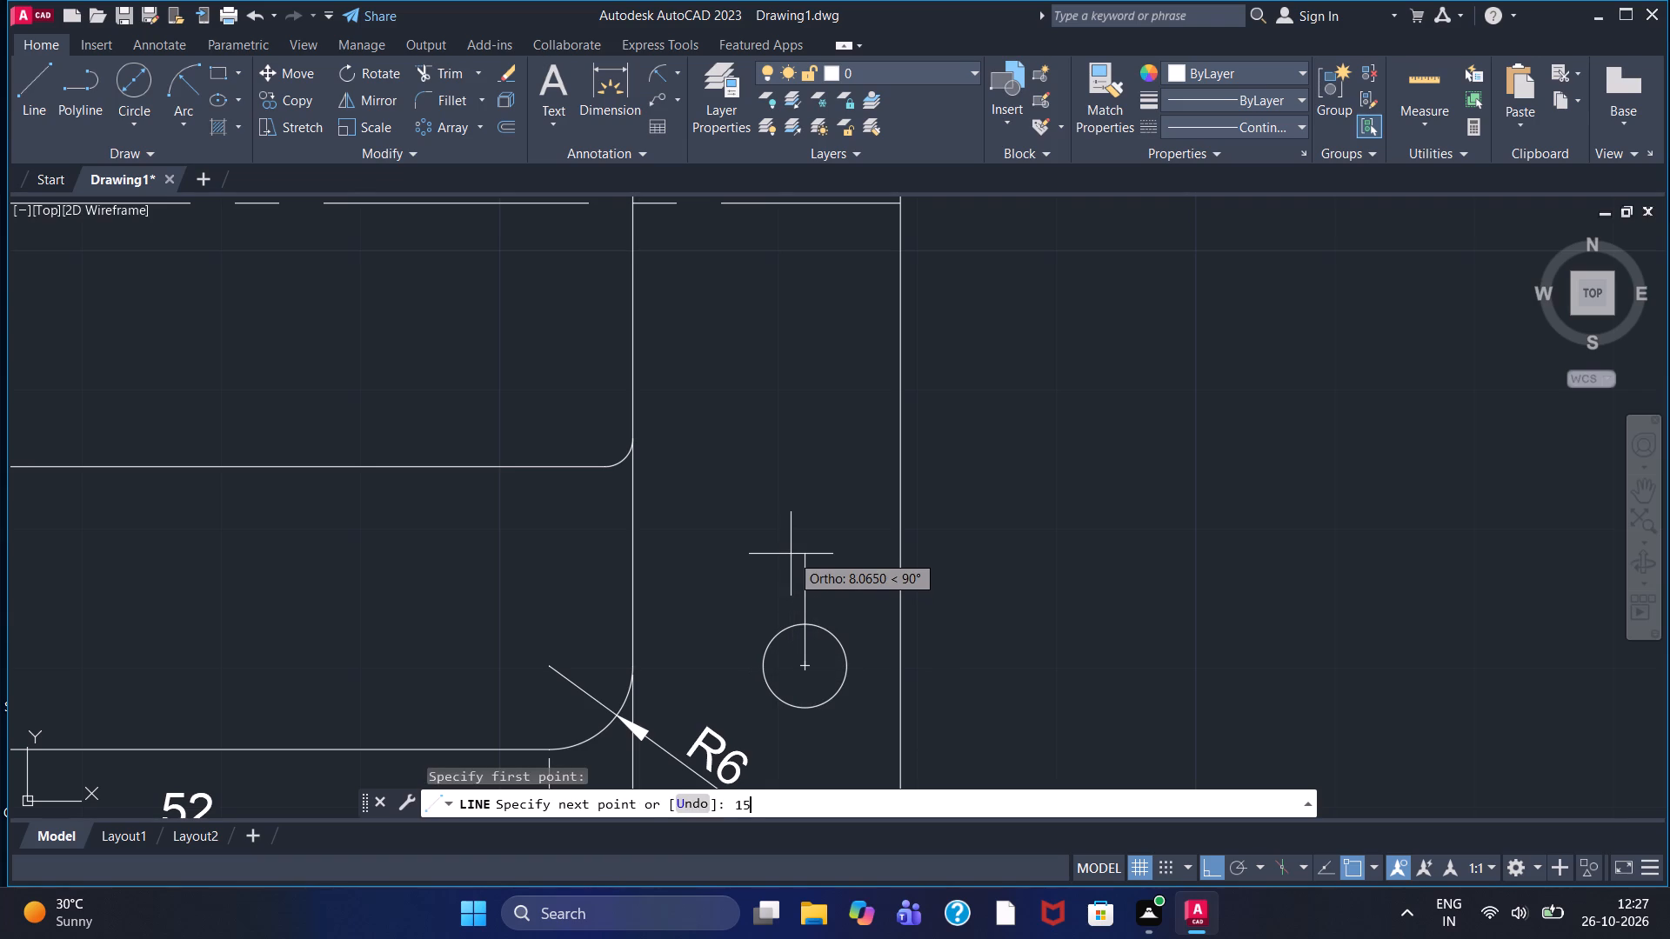
key("Return")
right_click(718, 444)
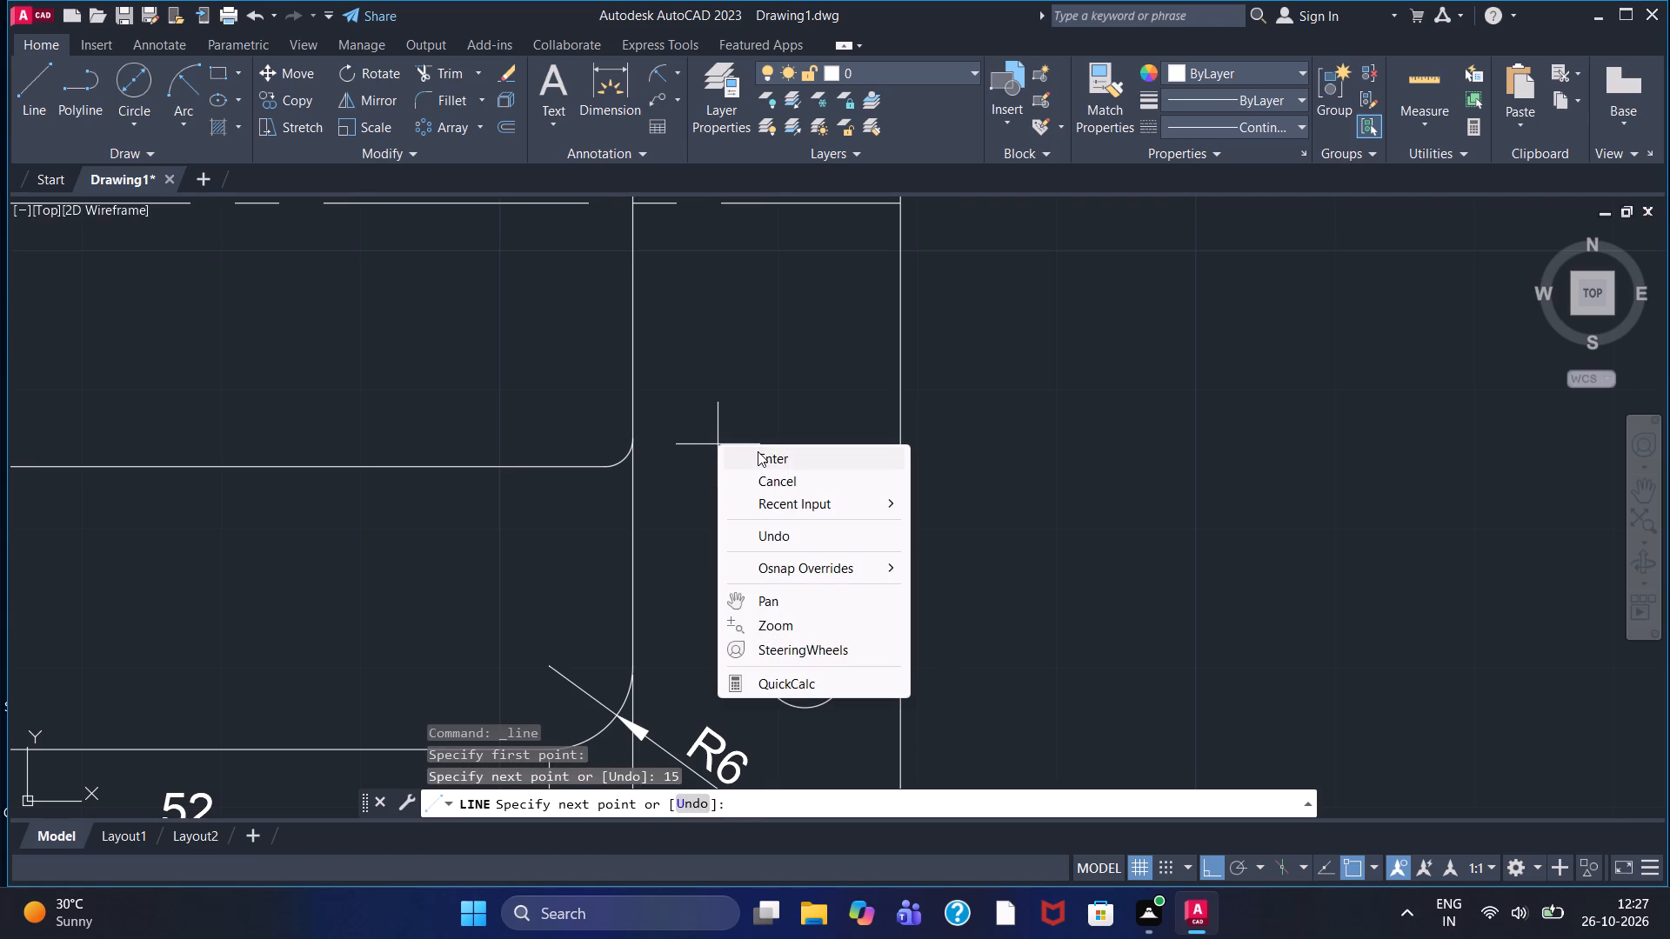
left_click(758, 451)
Draw a diameter 3 circle centred on the upper end of the 15-long guide line.
left_click(122, 83)
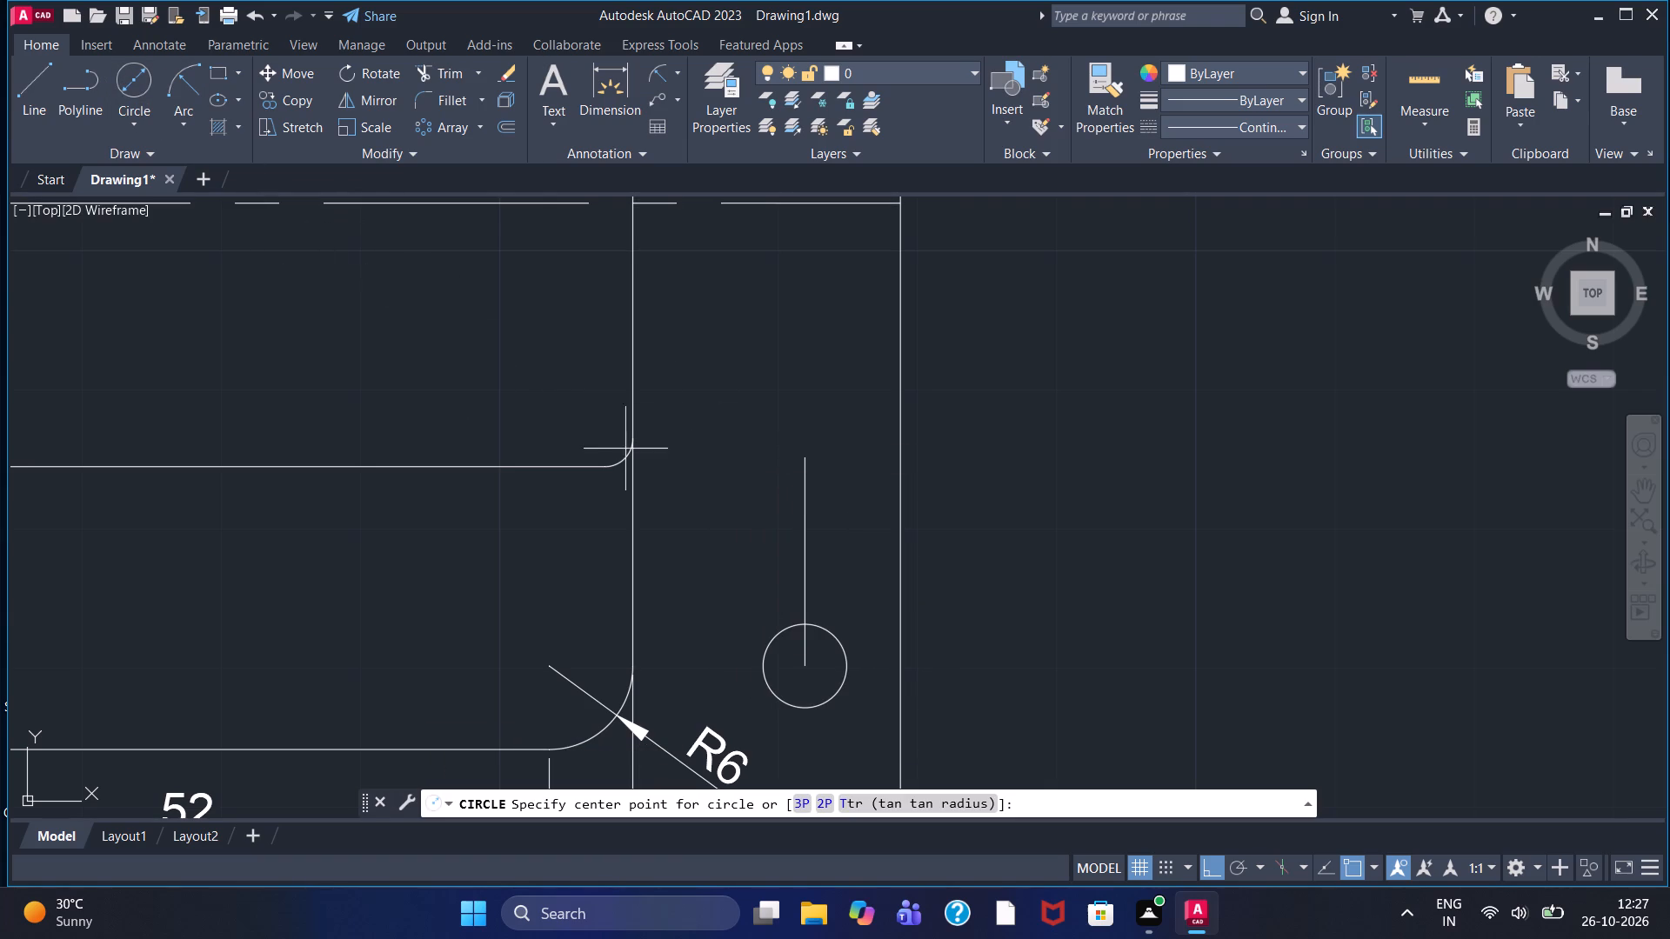
left_click(806, 456)
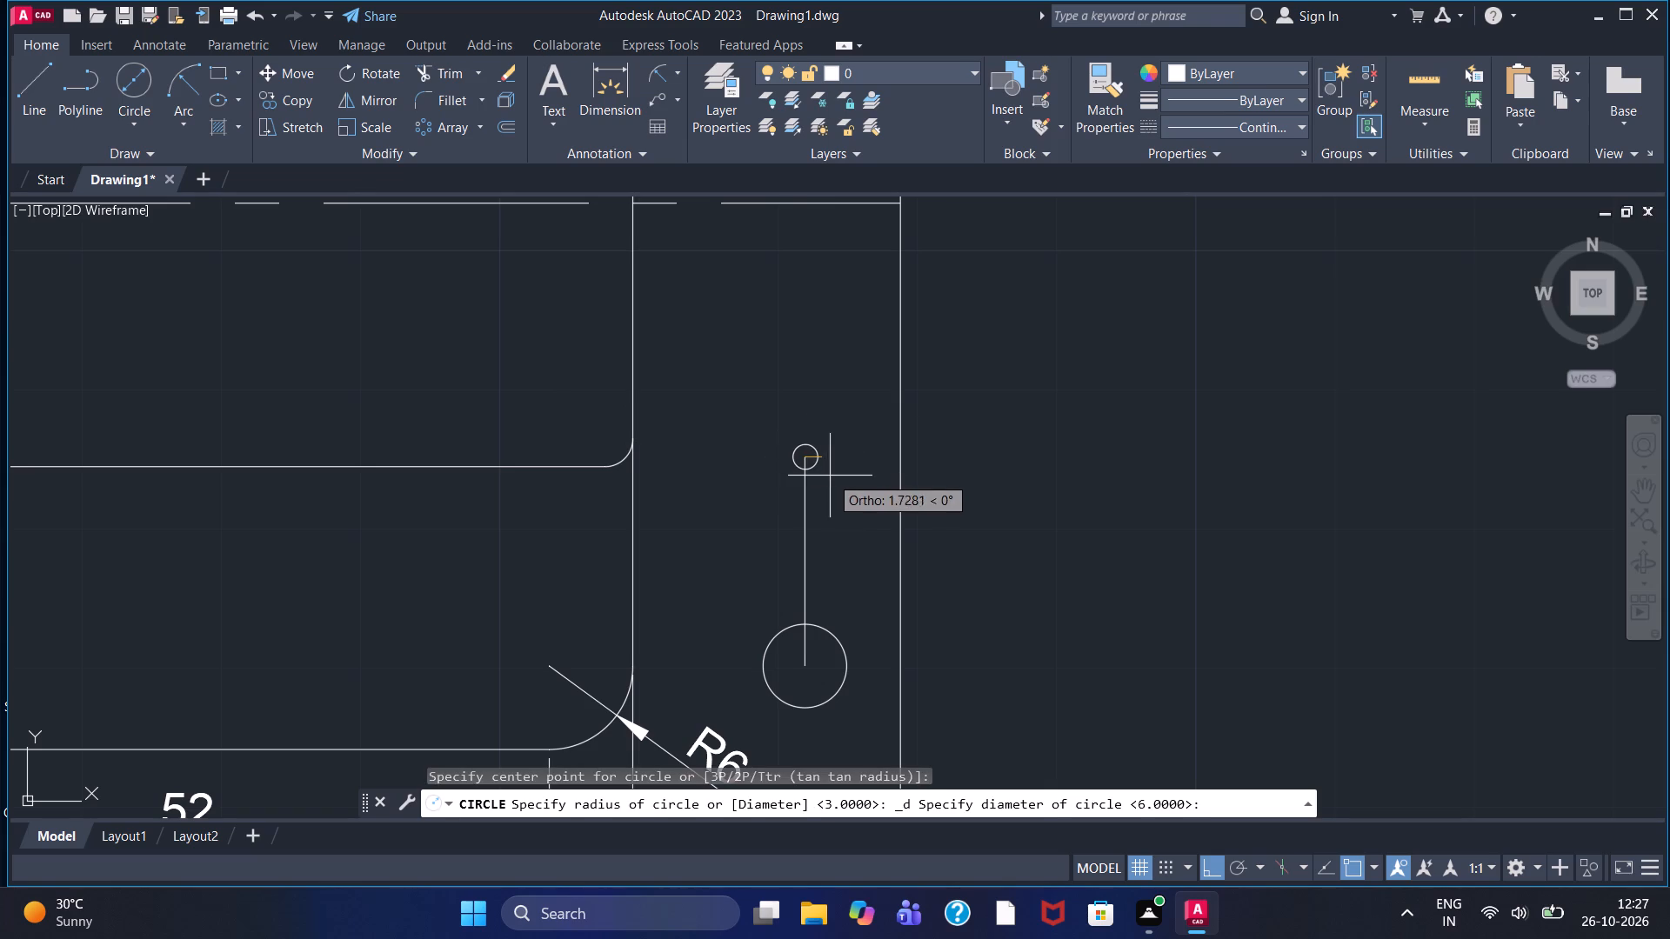
key("3")
key("Return")
Erase the vertical guide line between the diameter 3 circle and the lower diameter 6 circle.
scroll(836, 496, "down", 1)
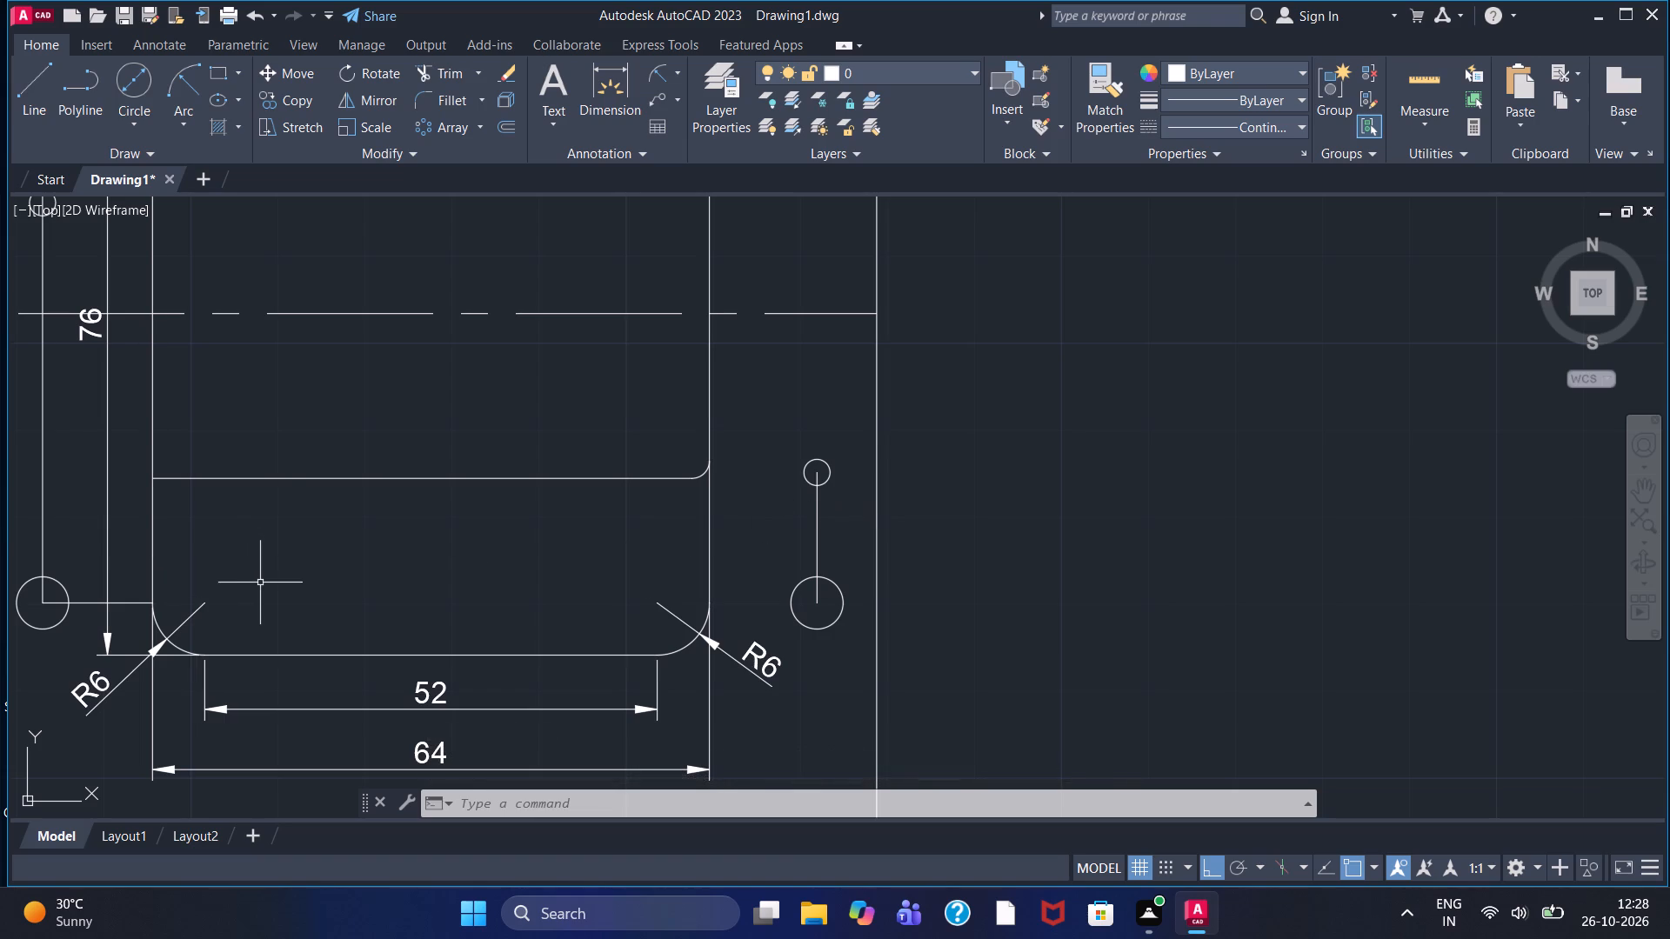
left_click(815, 543)
key("Delete")
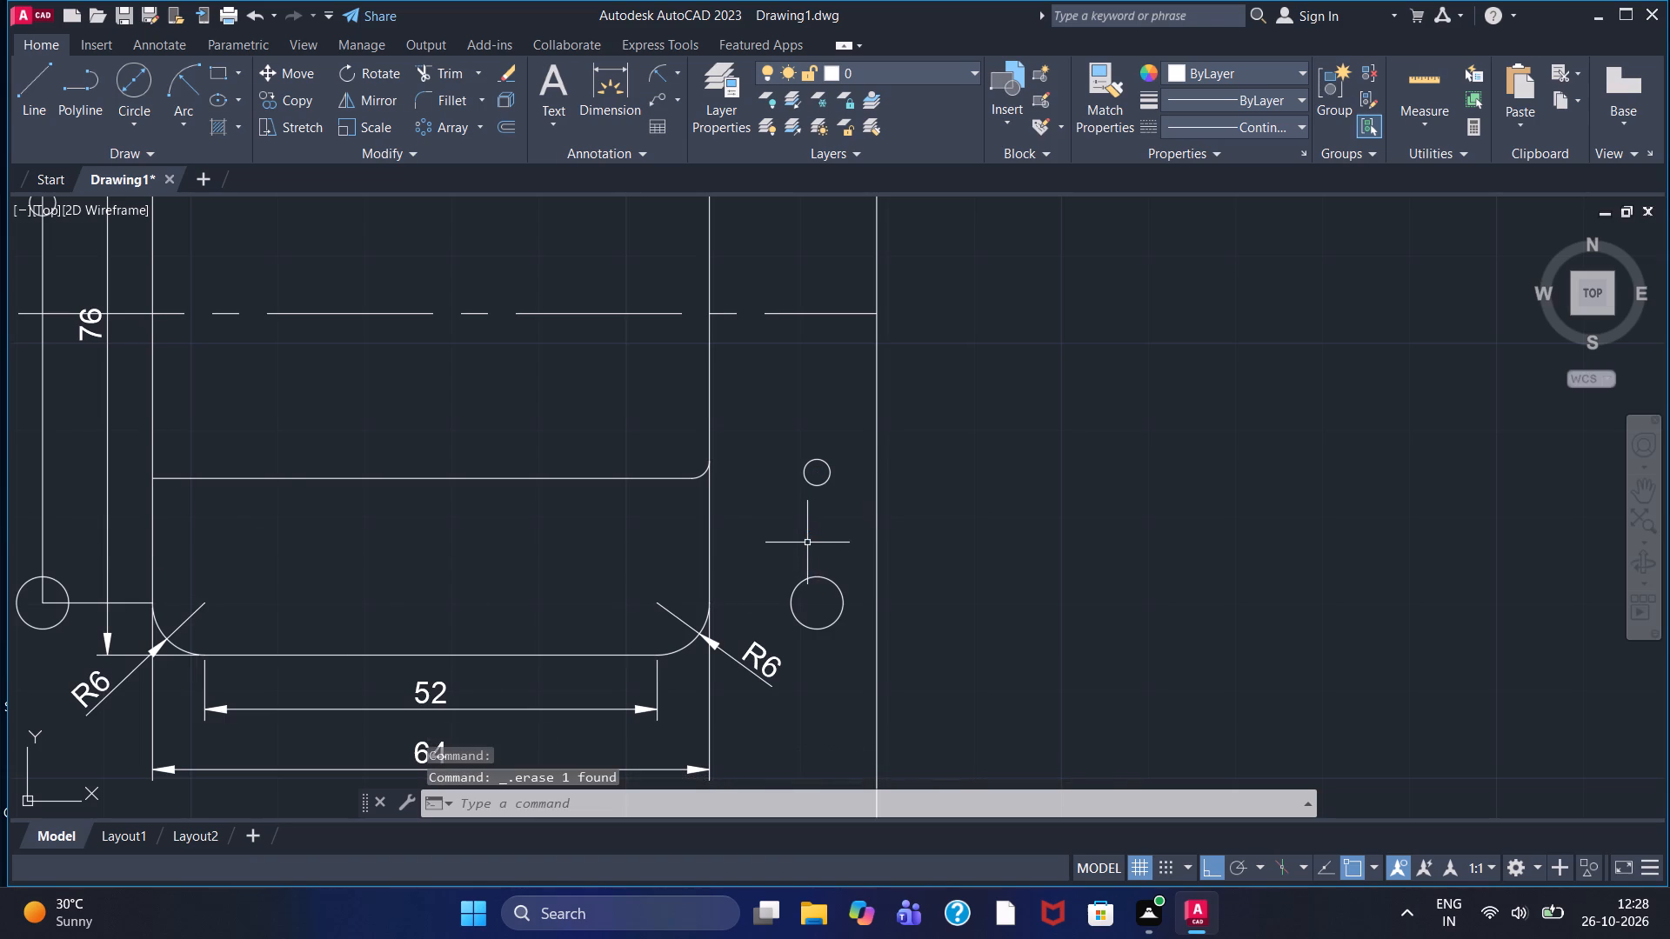
Erase the short horizontal and long vertical guide lines at the lower diameter 6 circle nearest the flange.
scroll(795, 501, "up", 1)
scroll(791, 516, "down", 3)
scroll(502, 552, "up", 1)
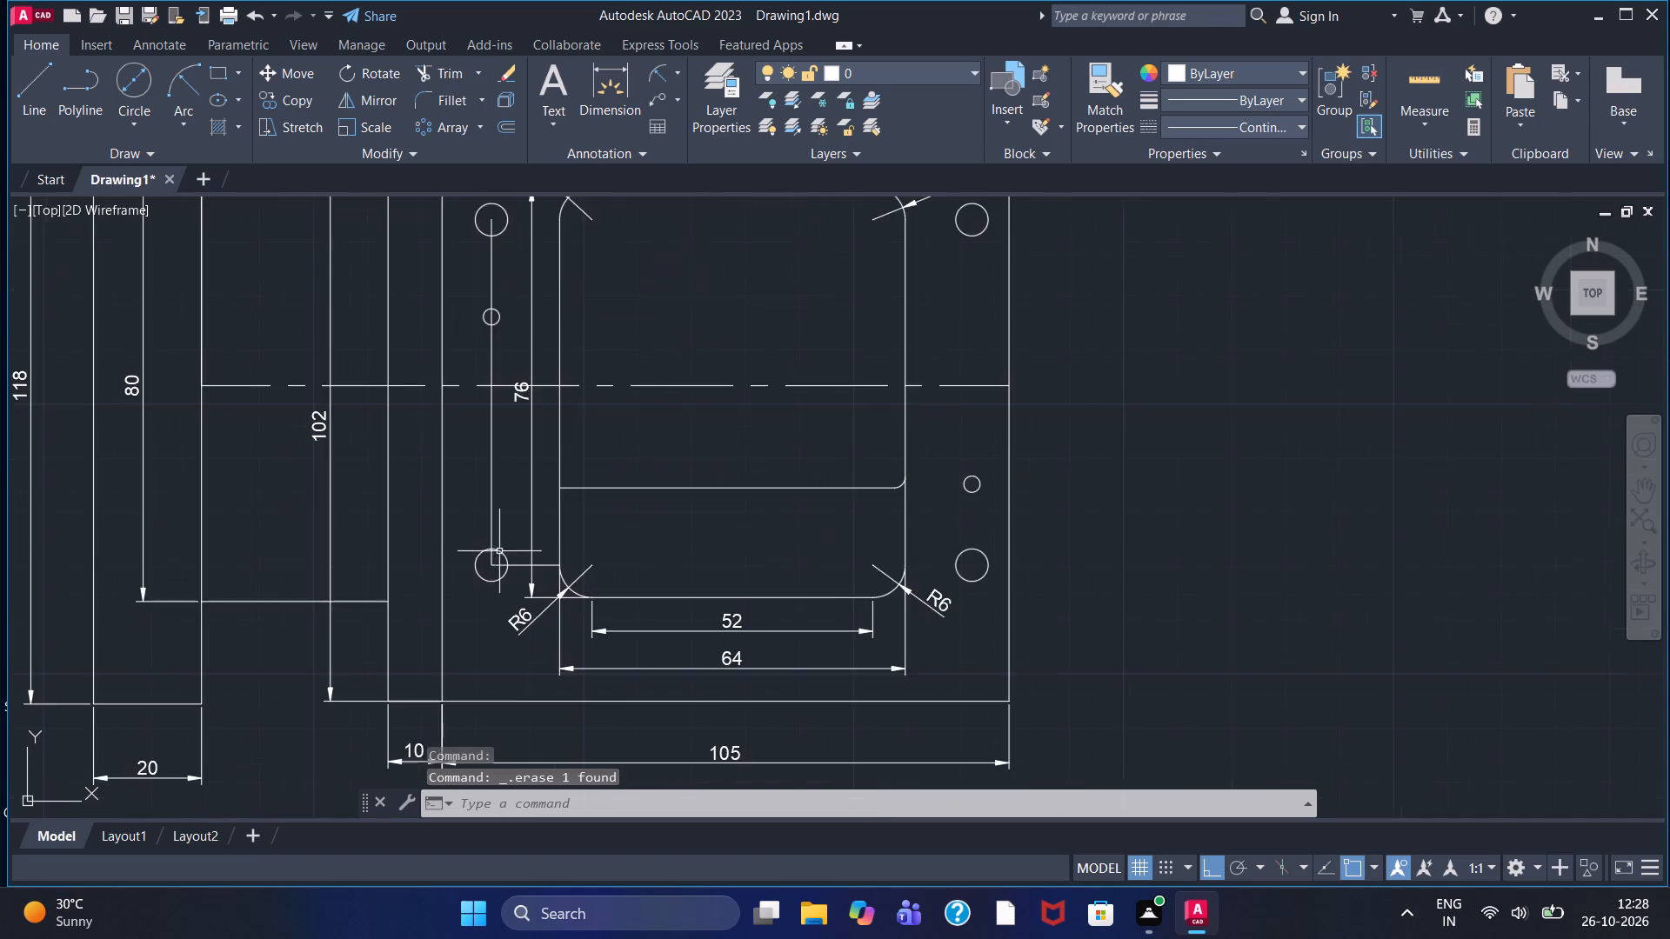
scroll(493, 549, "up", 1)
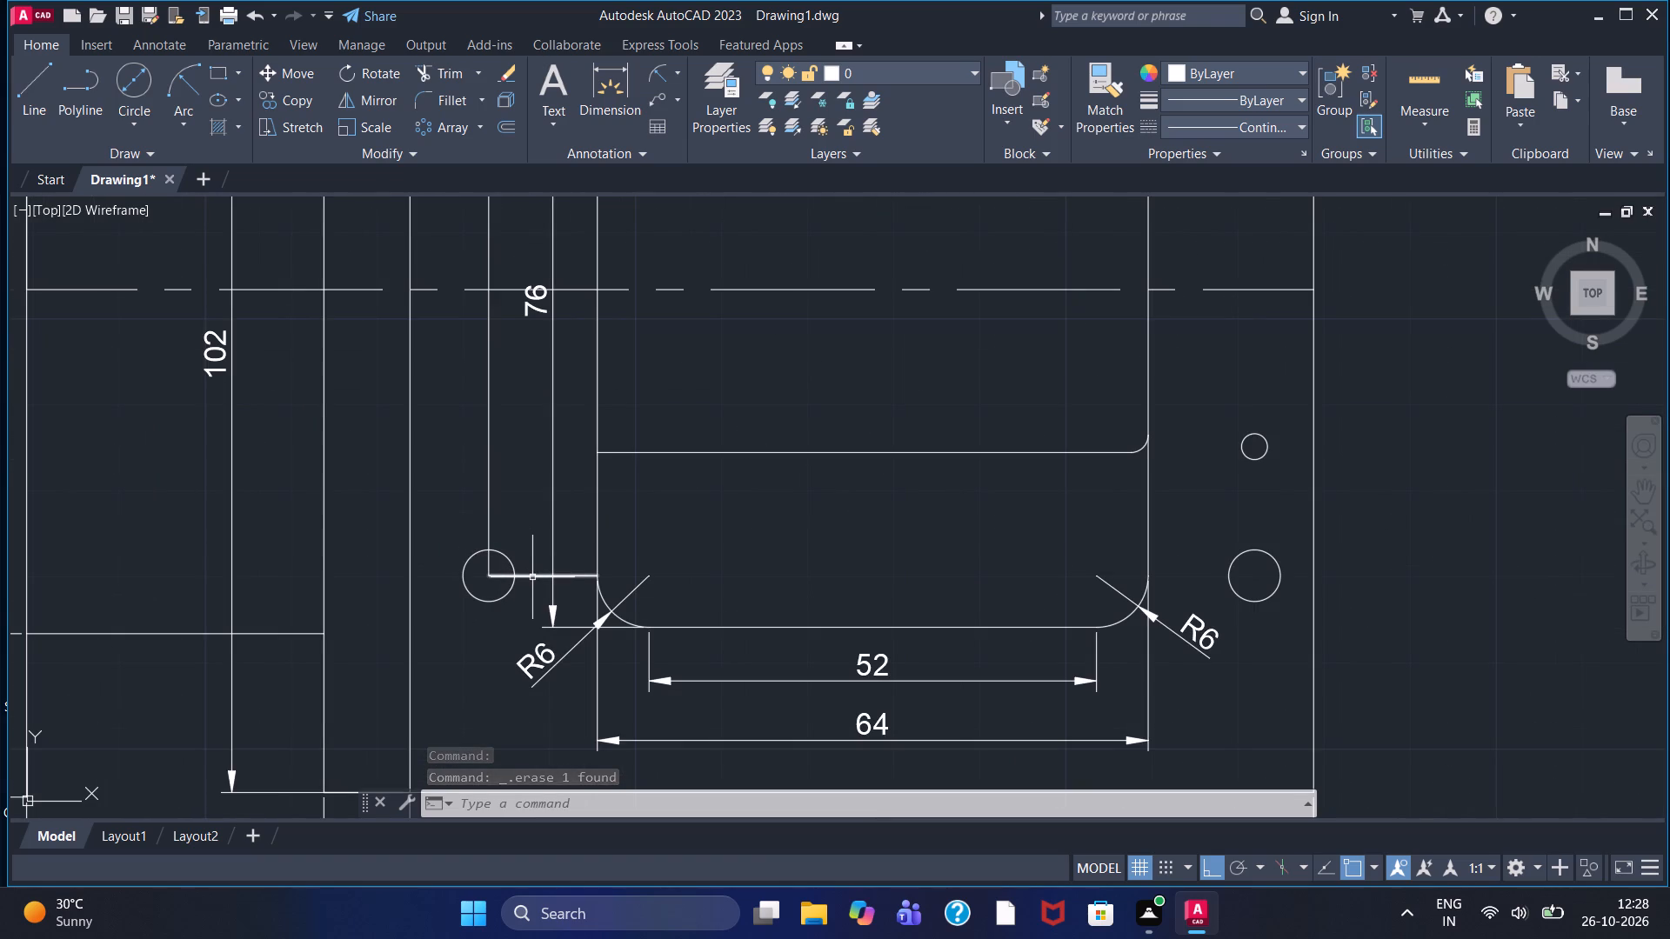
left_click(532, 577)
key("Delete")
left_click(489, 470)
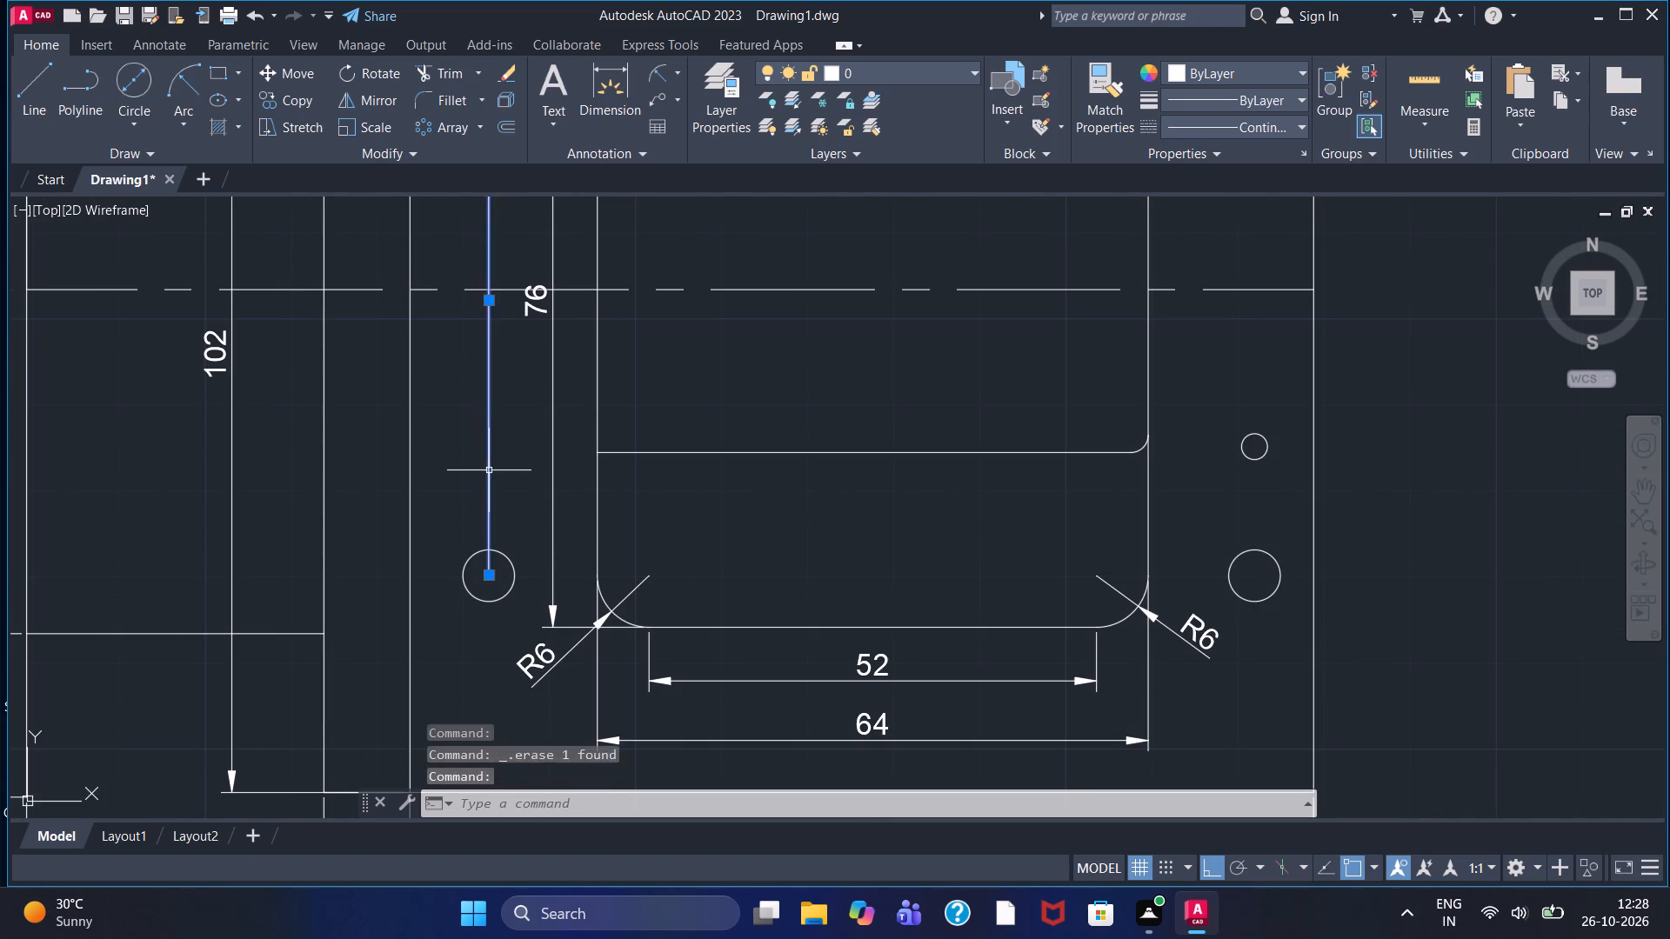
key("Delete")
scroll(489, 478, "down", 2)
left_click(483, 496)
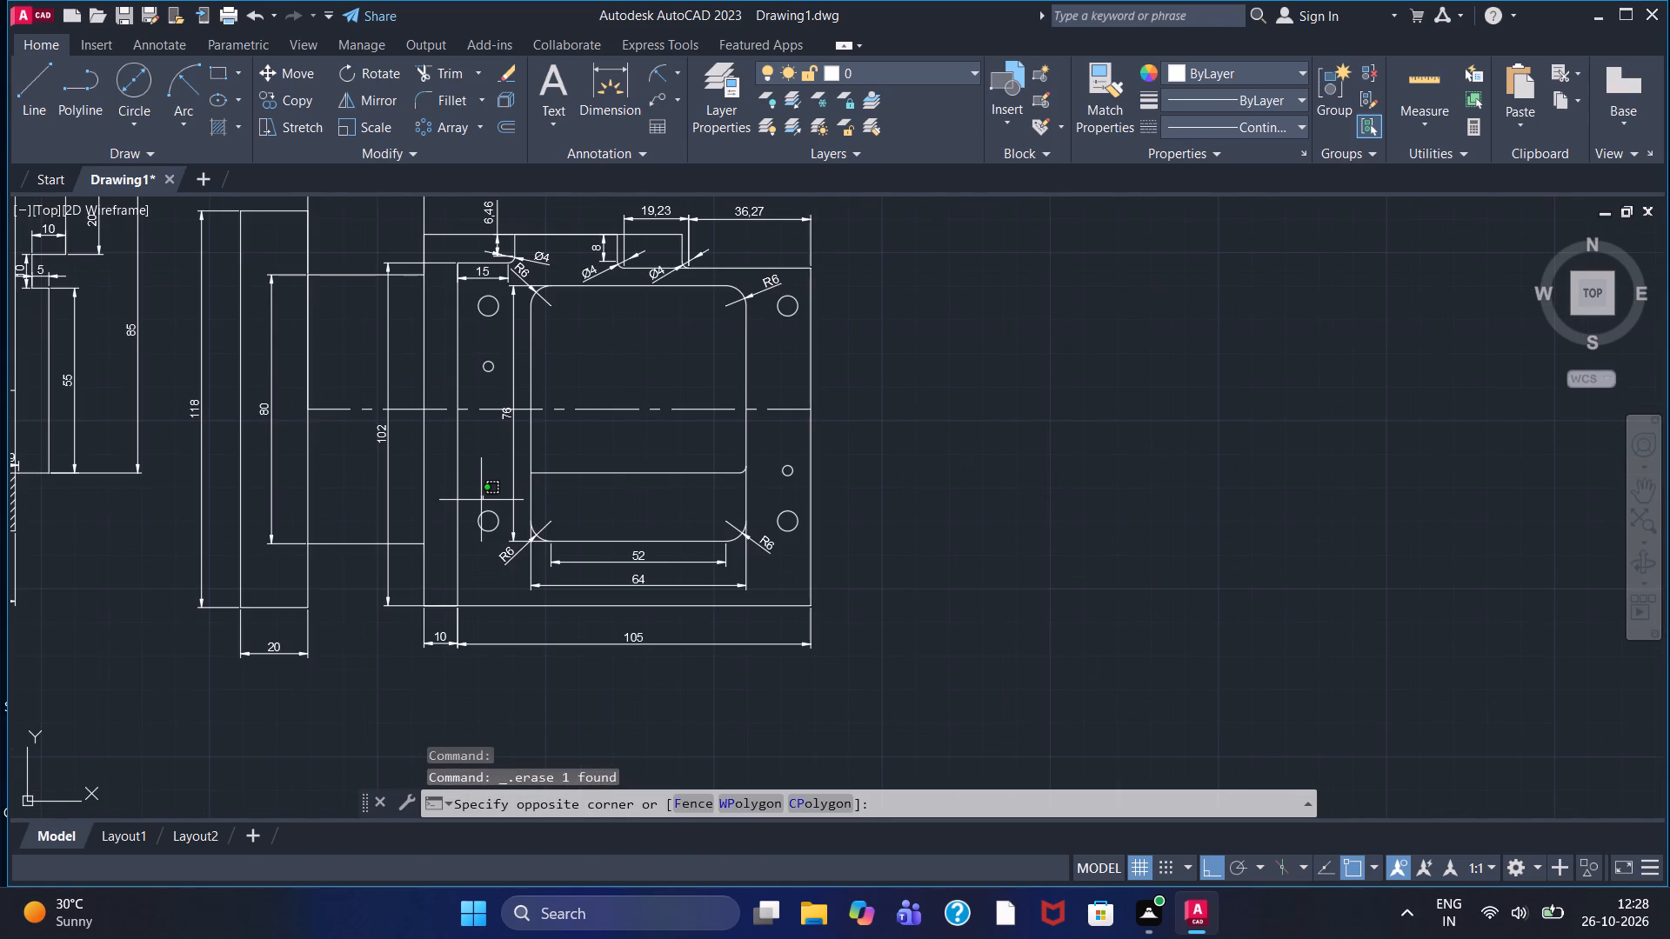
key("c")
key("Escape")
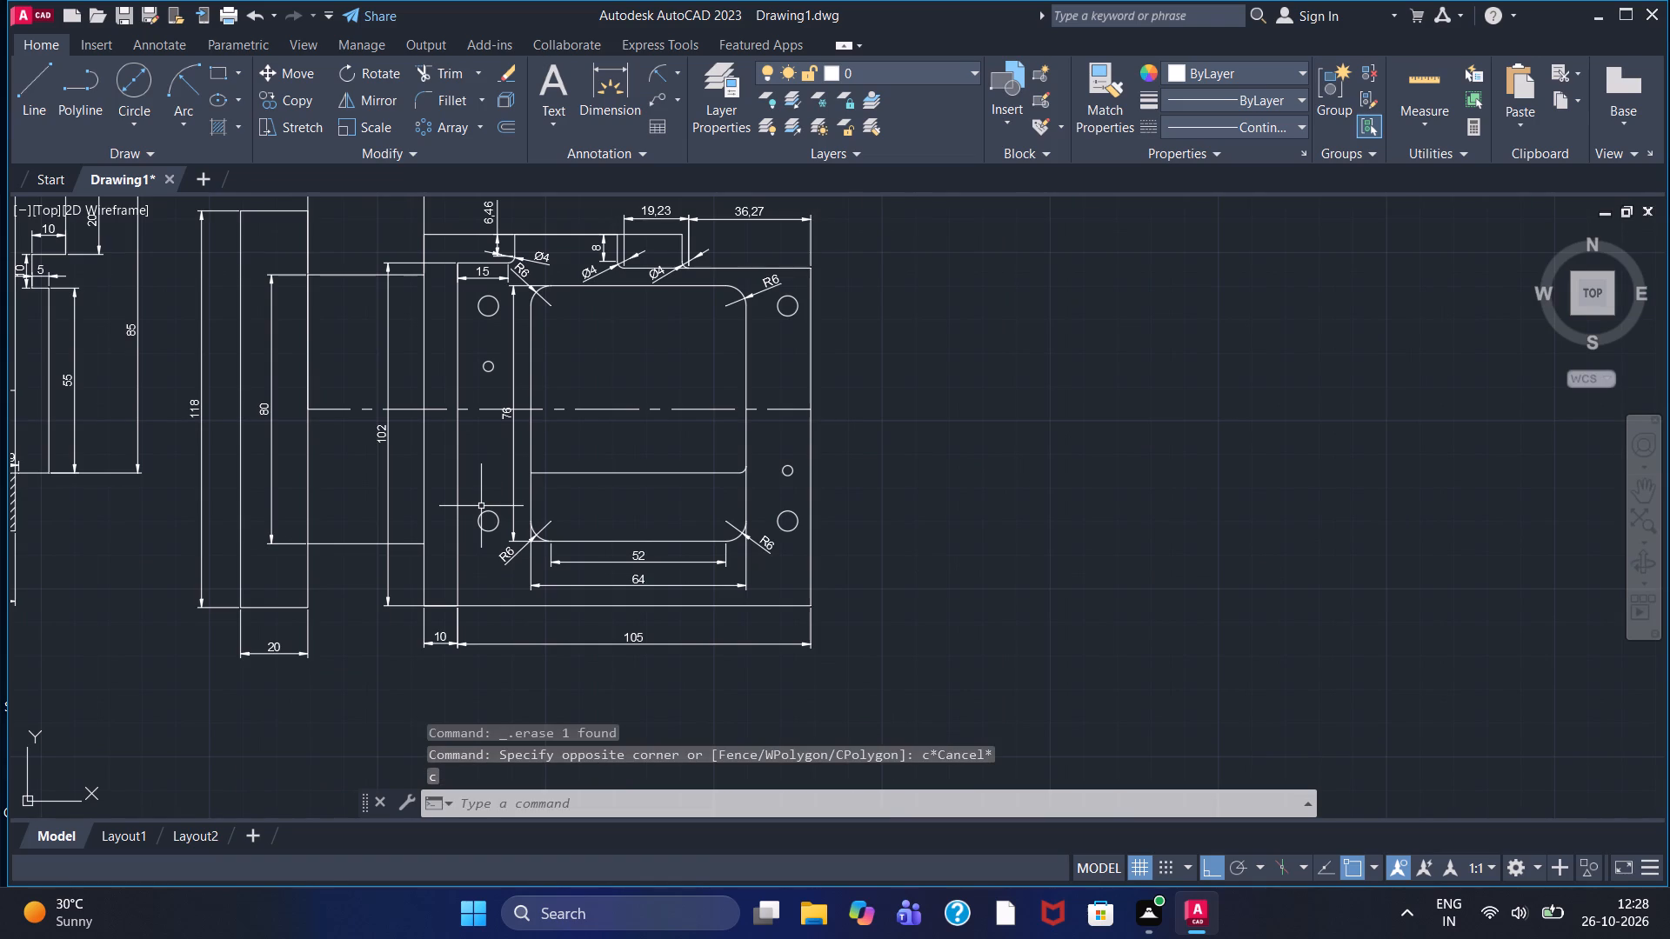
Add centre marks to all four diameter 6 circles and both diameter 3 circles around the window.
type("cmm")
key("Return")
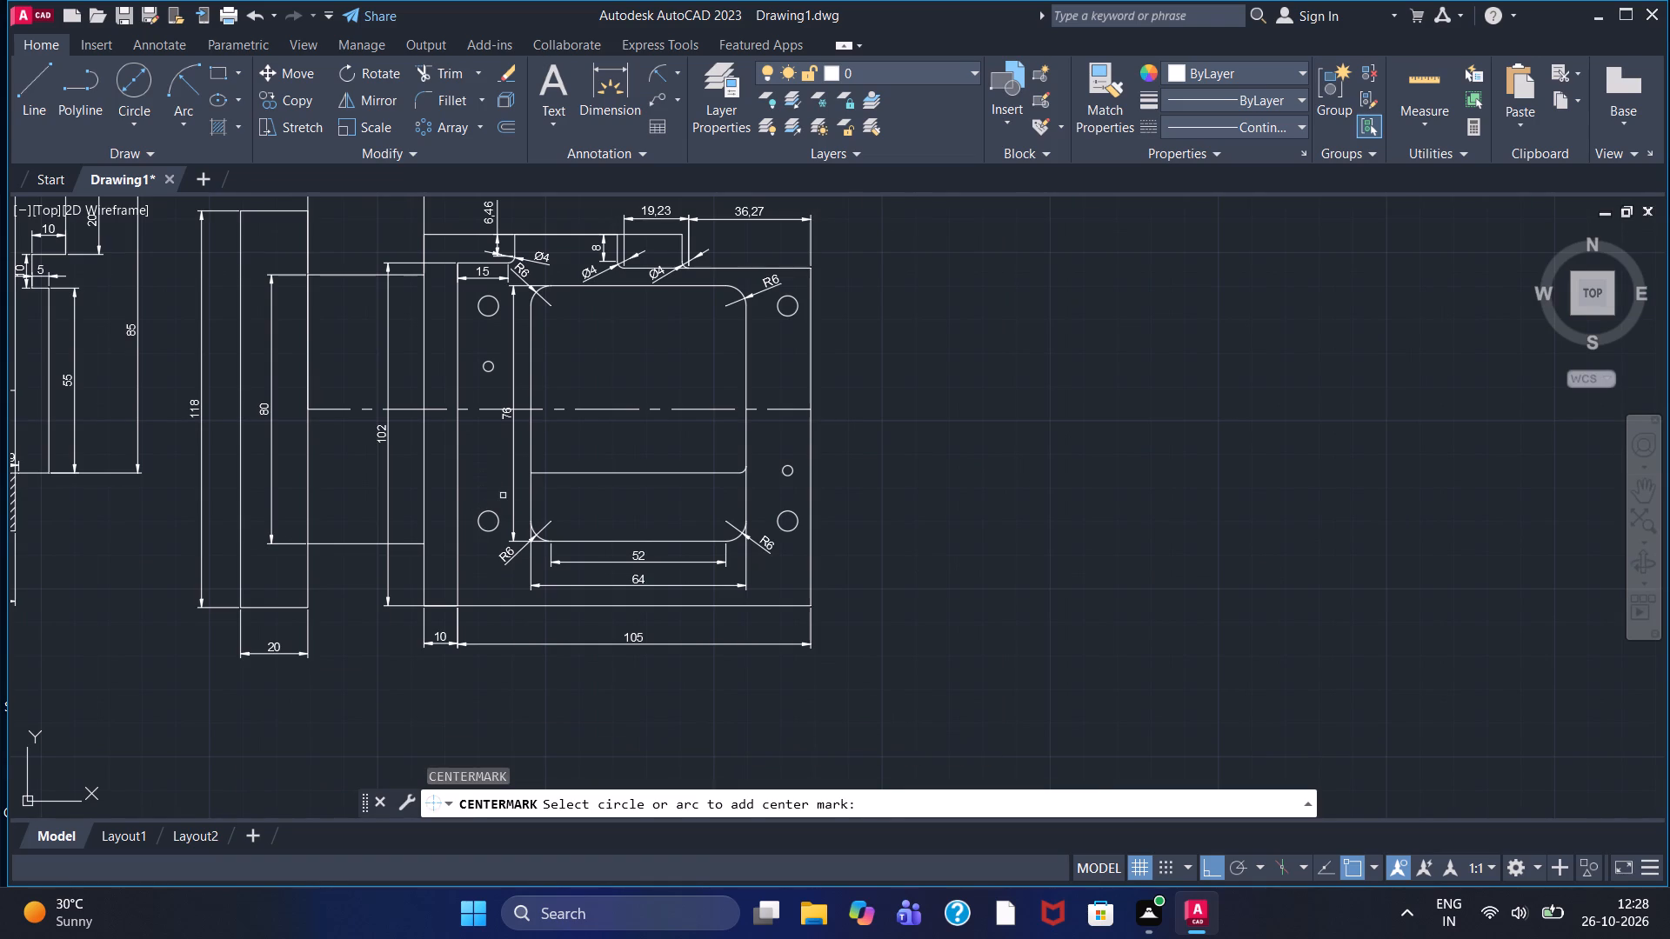
scroll(492, 321, "up", 2)
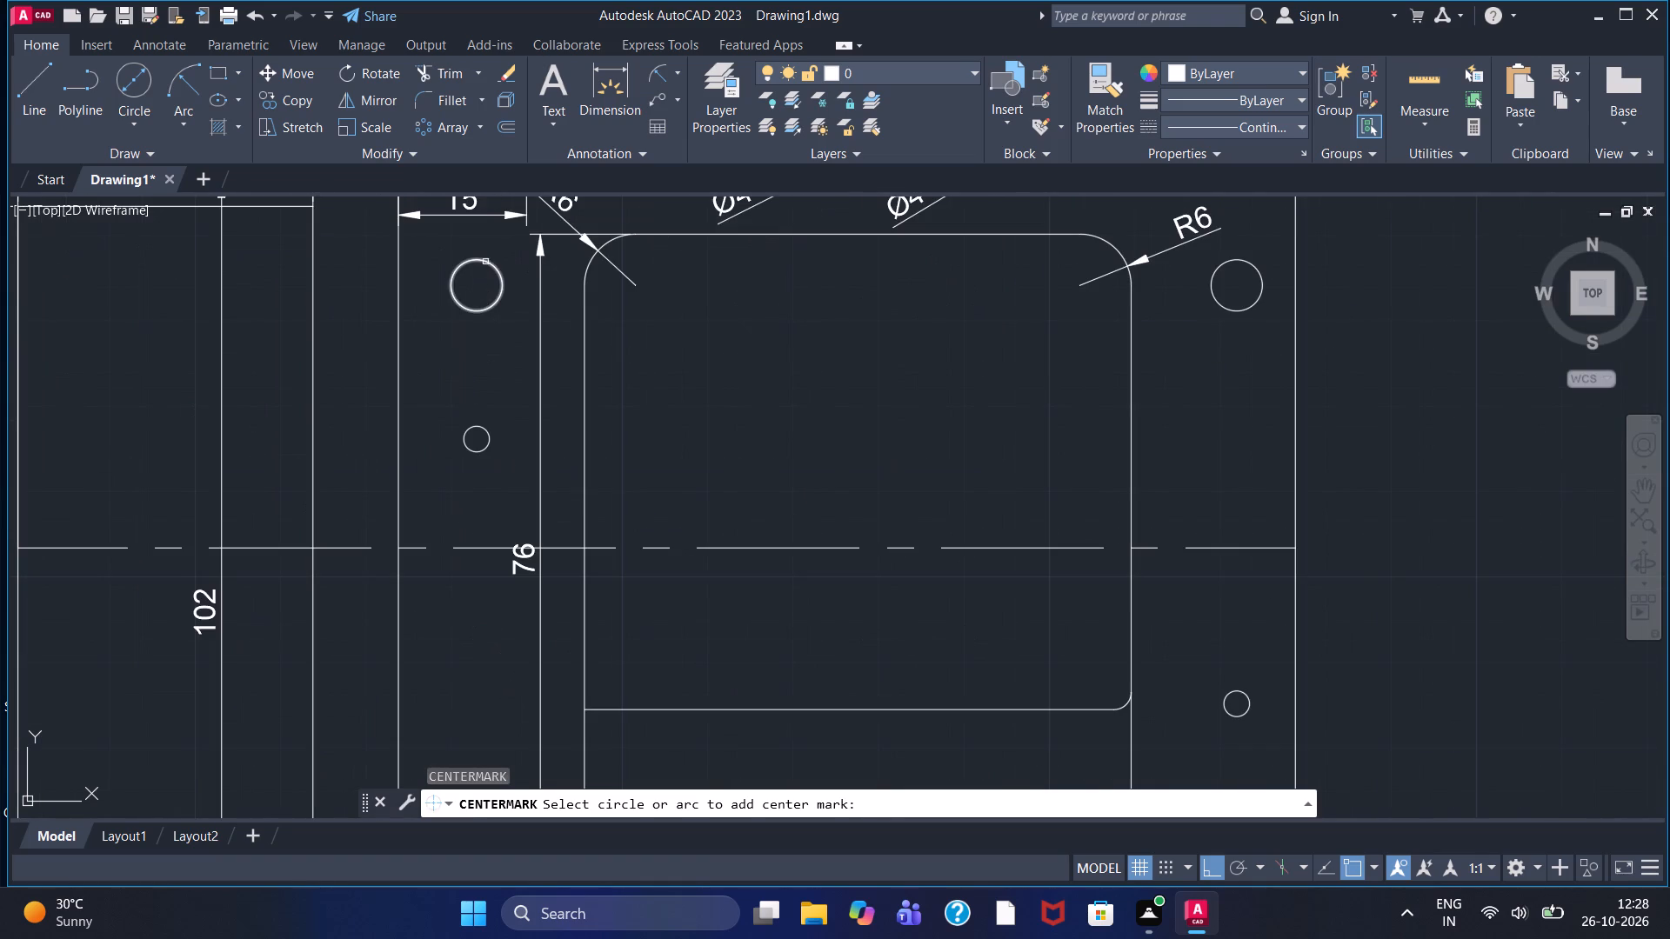
left_click(486, 260)
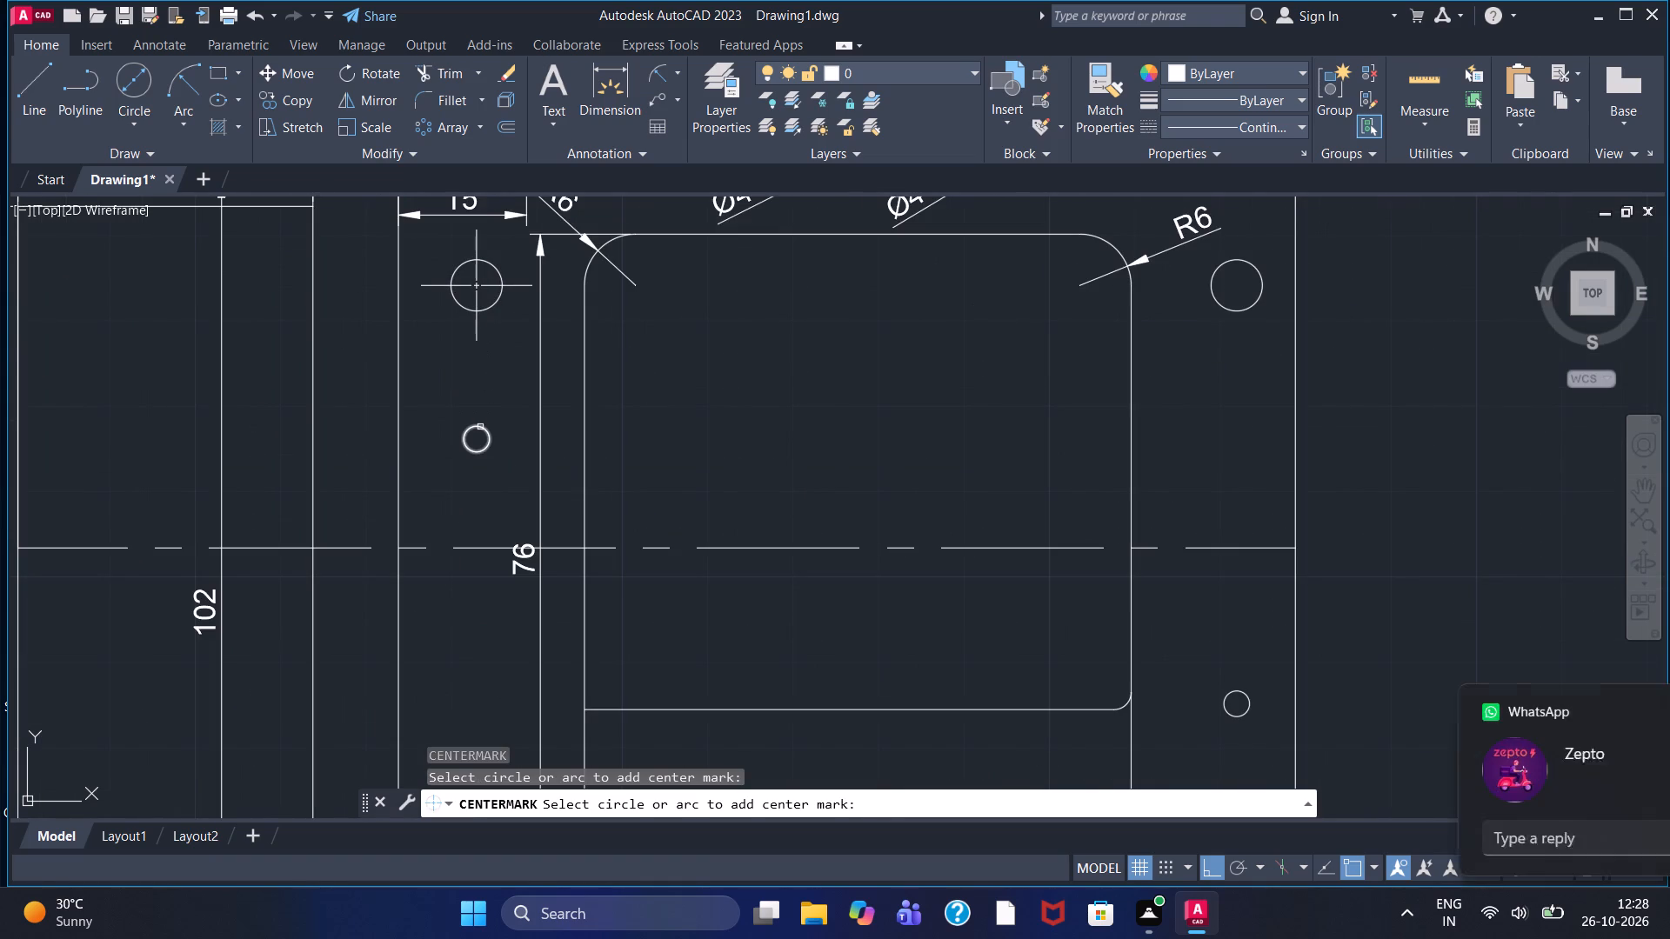
left_click(480, 427)
scroll(482, 501, "down", 1)
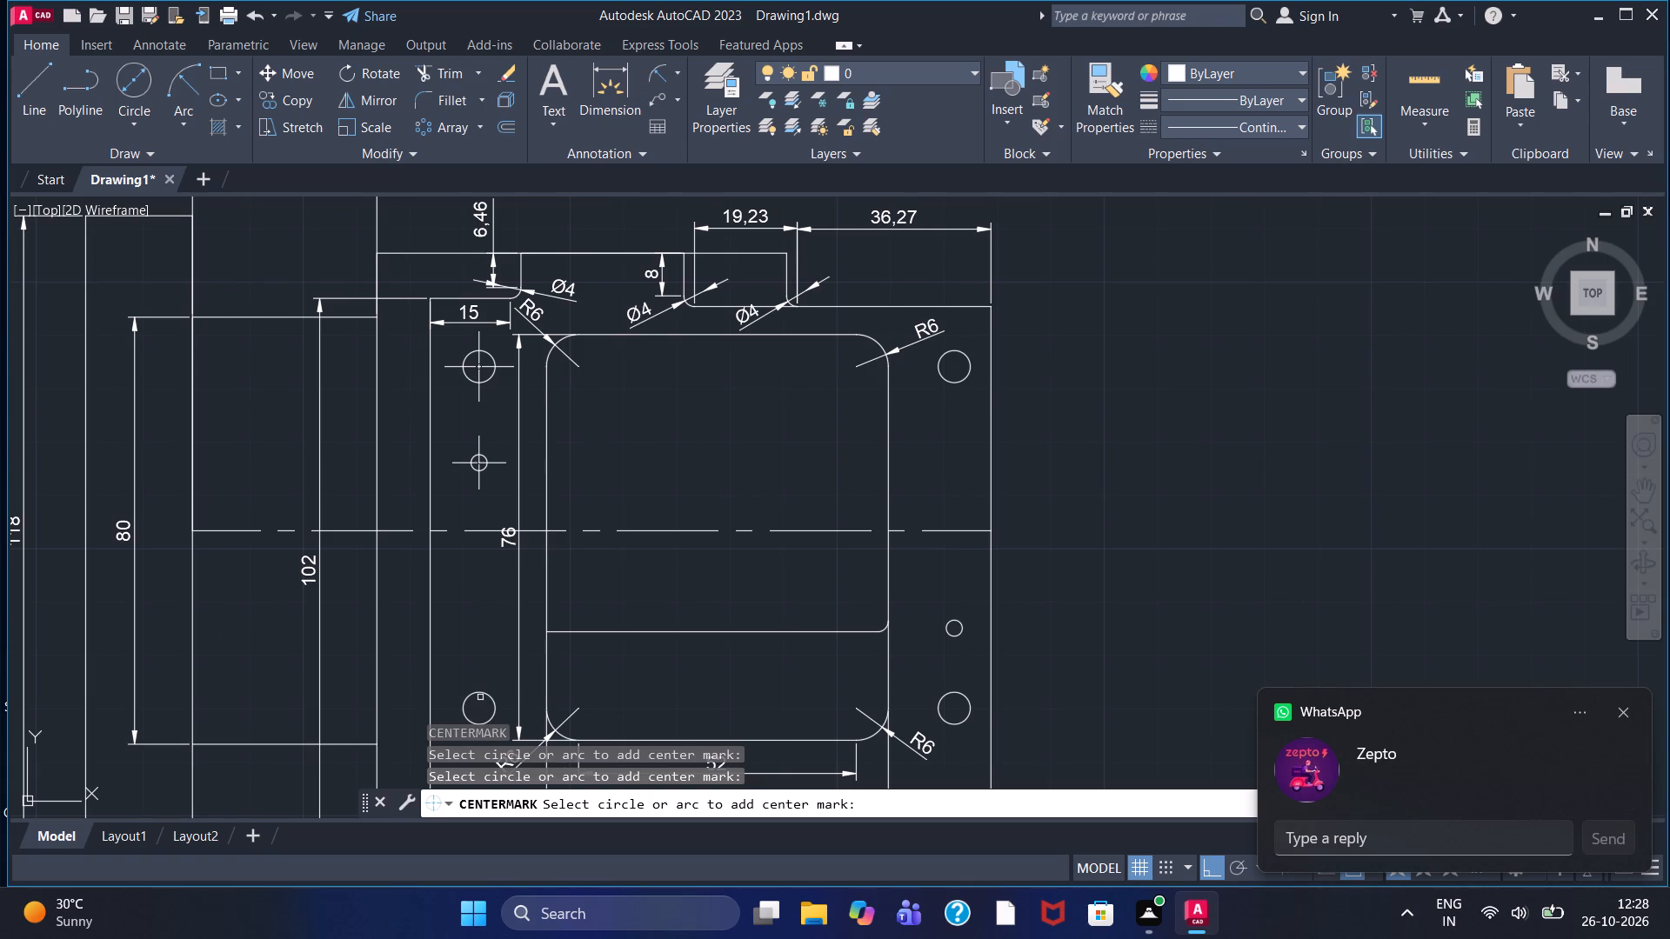
left_click(480, 696)
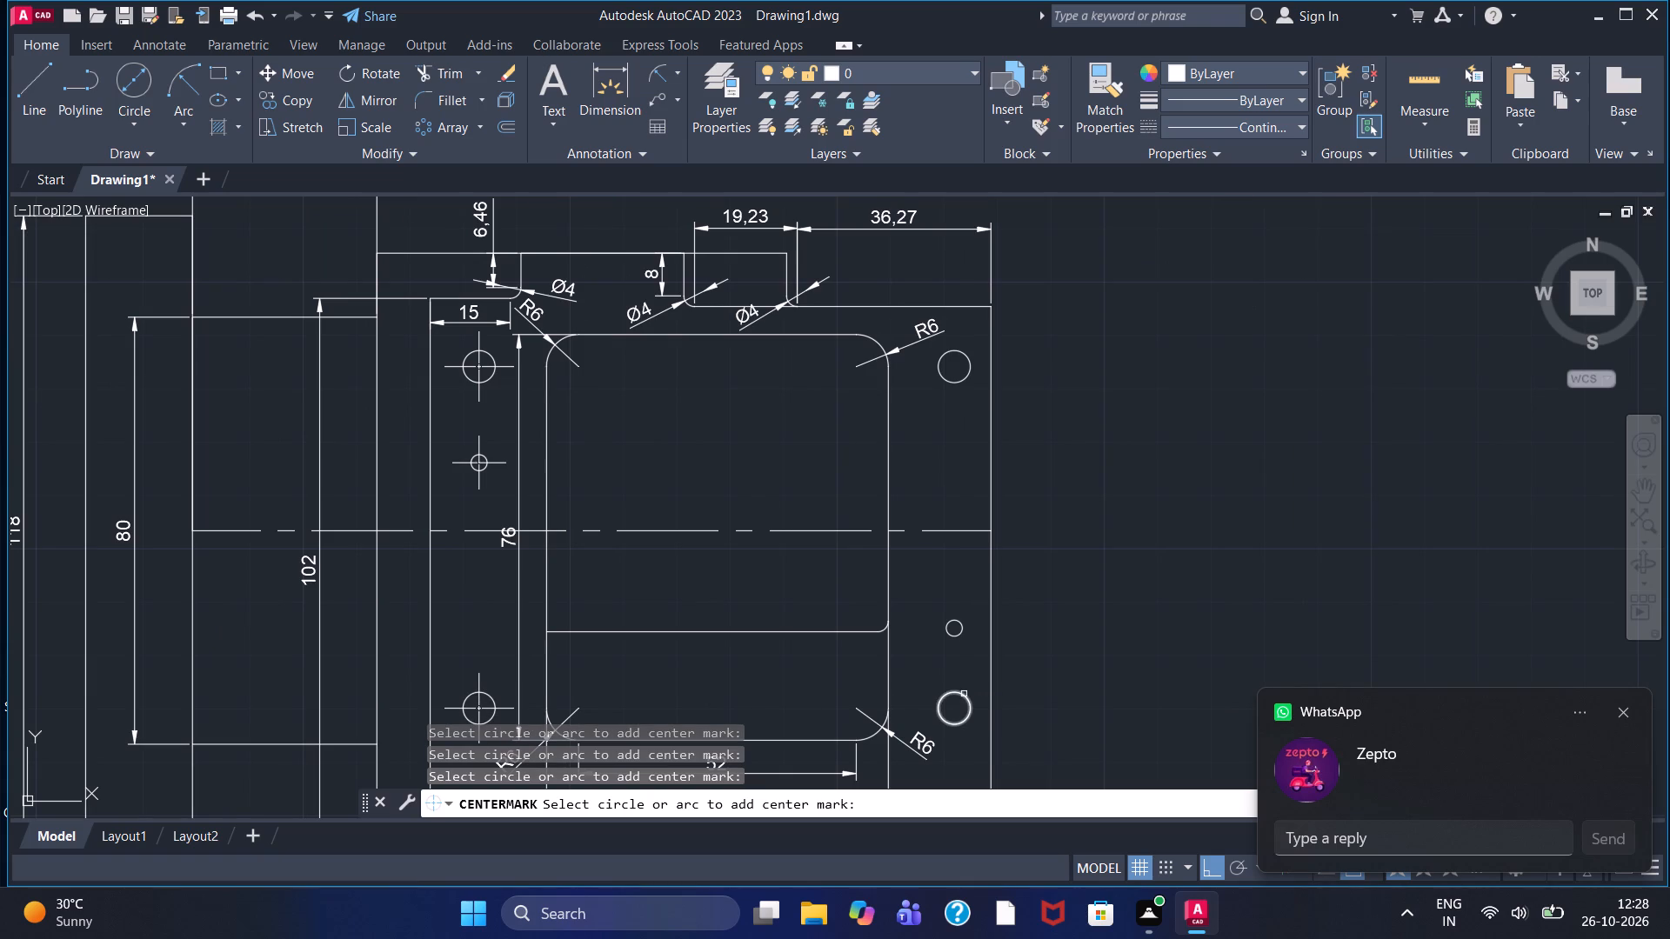
left_click(964, 694)
left_click(950, 636)
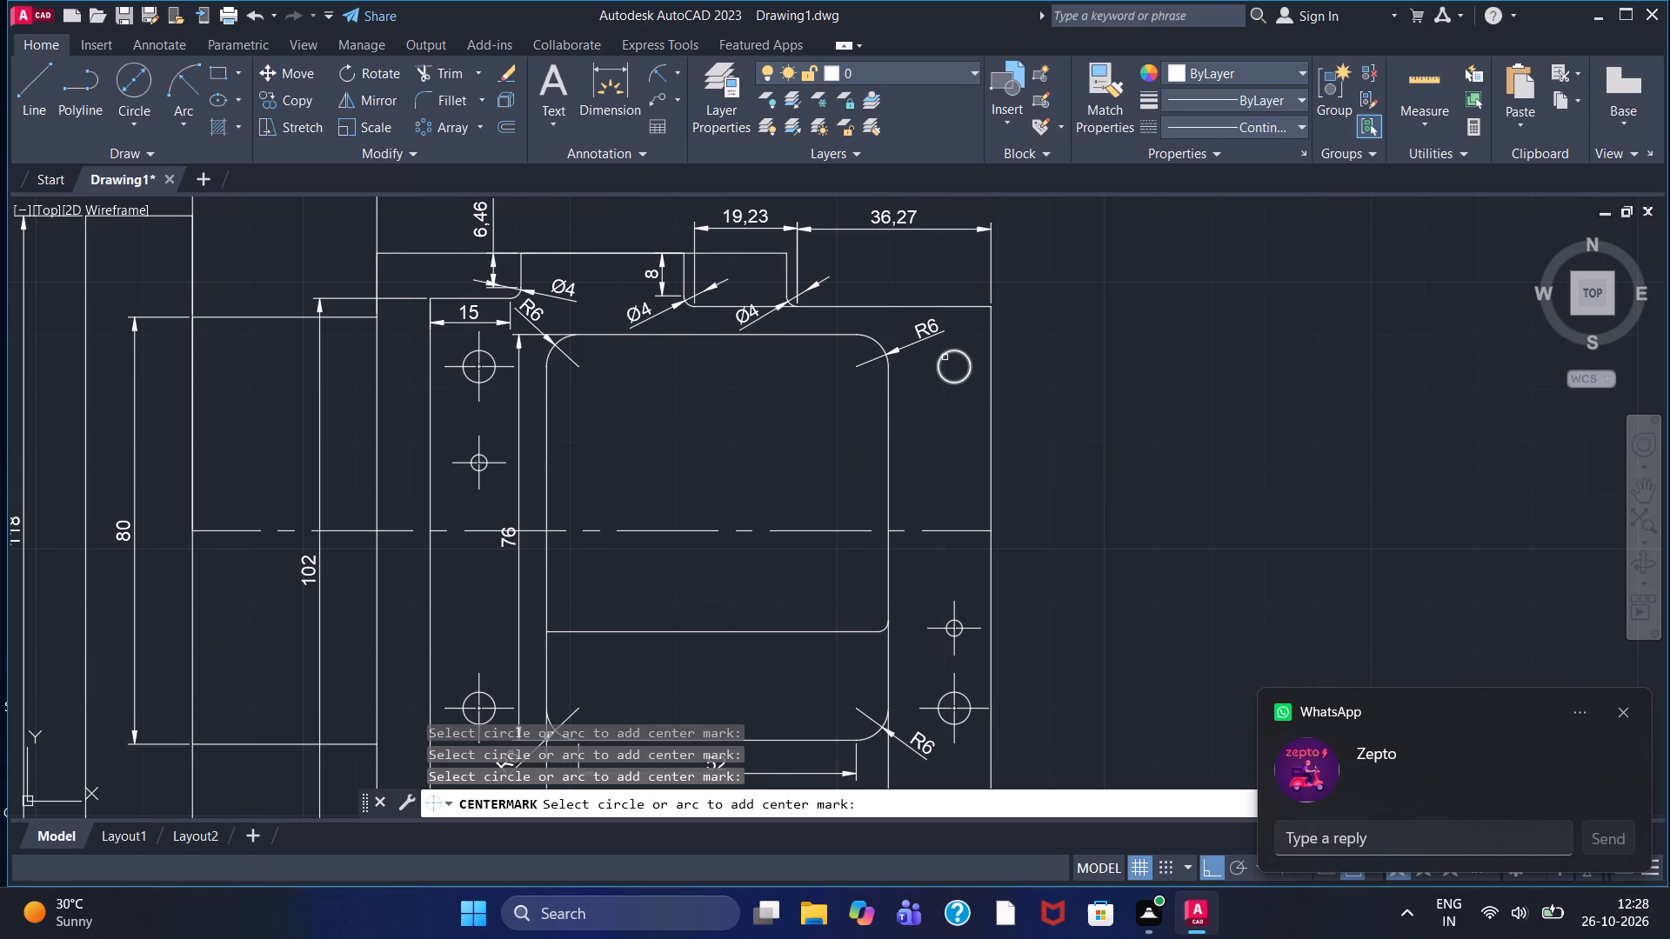
left_click(945, 354)
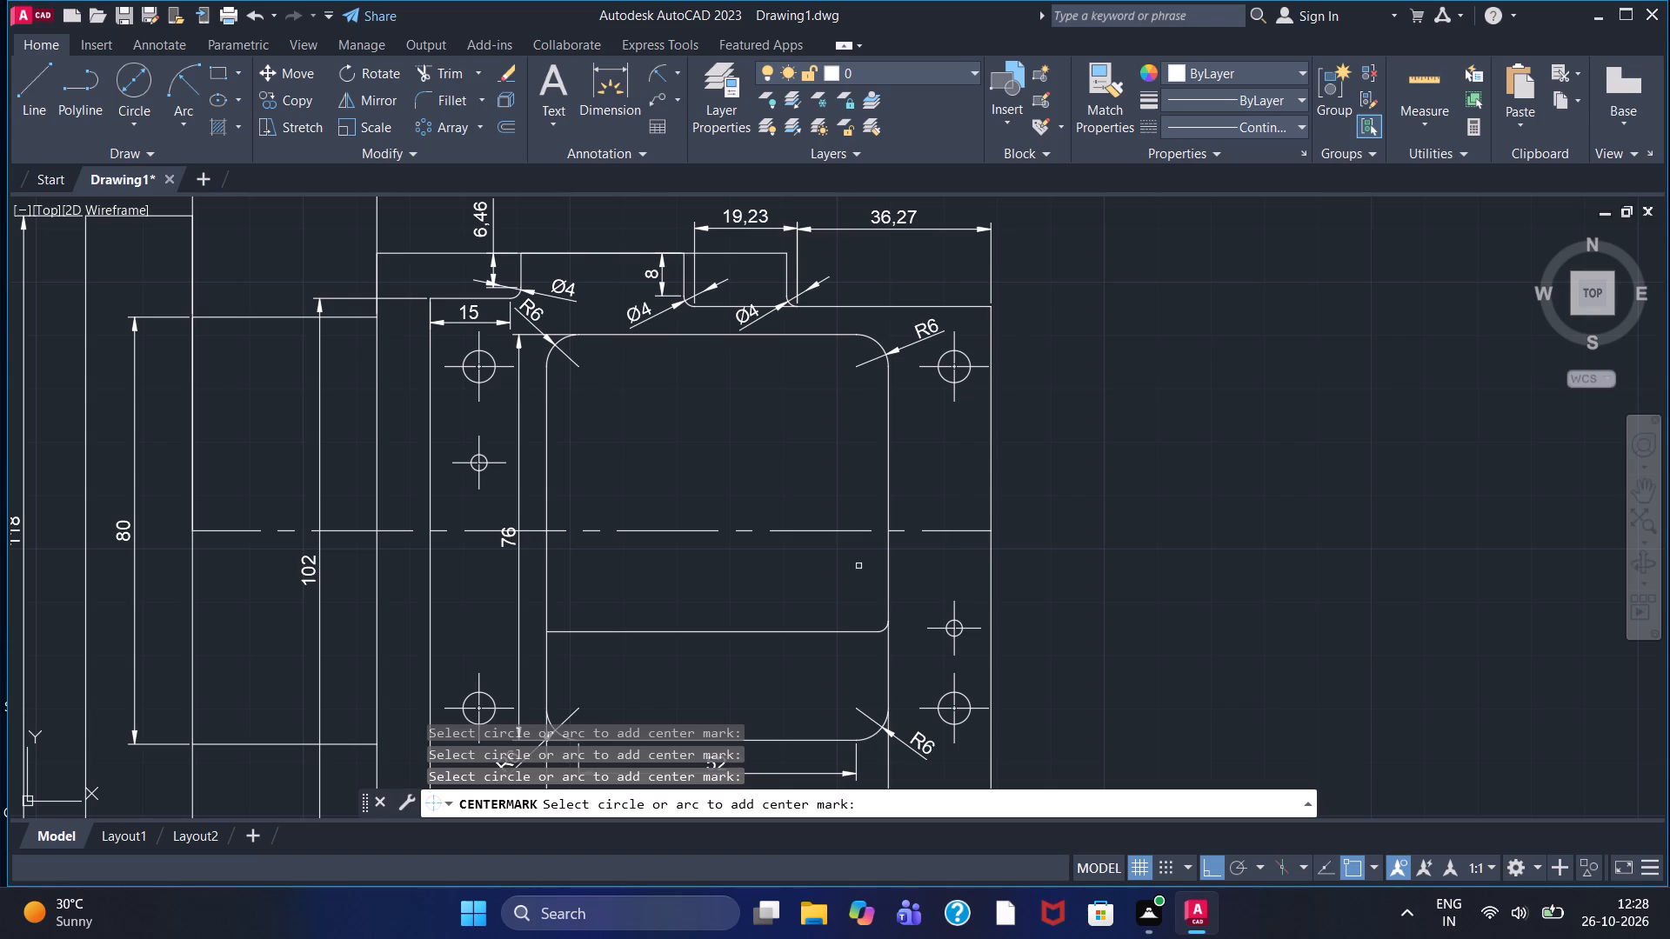
key("Escape")
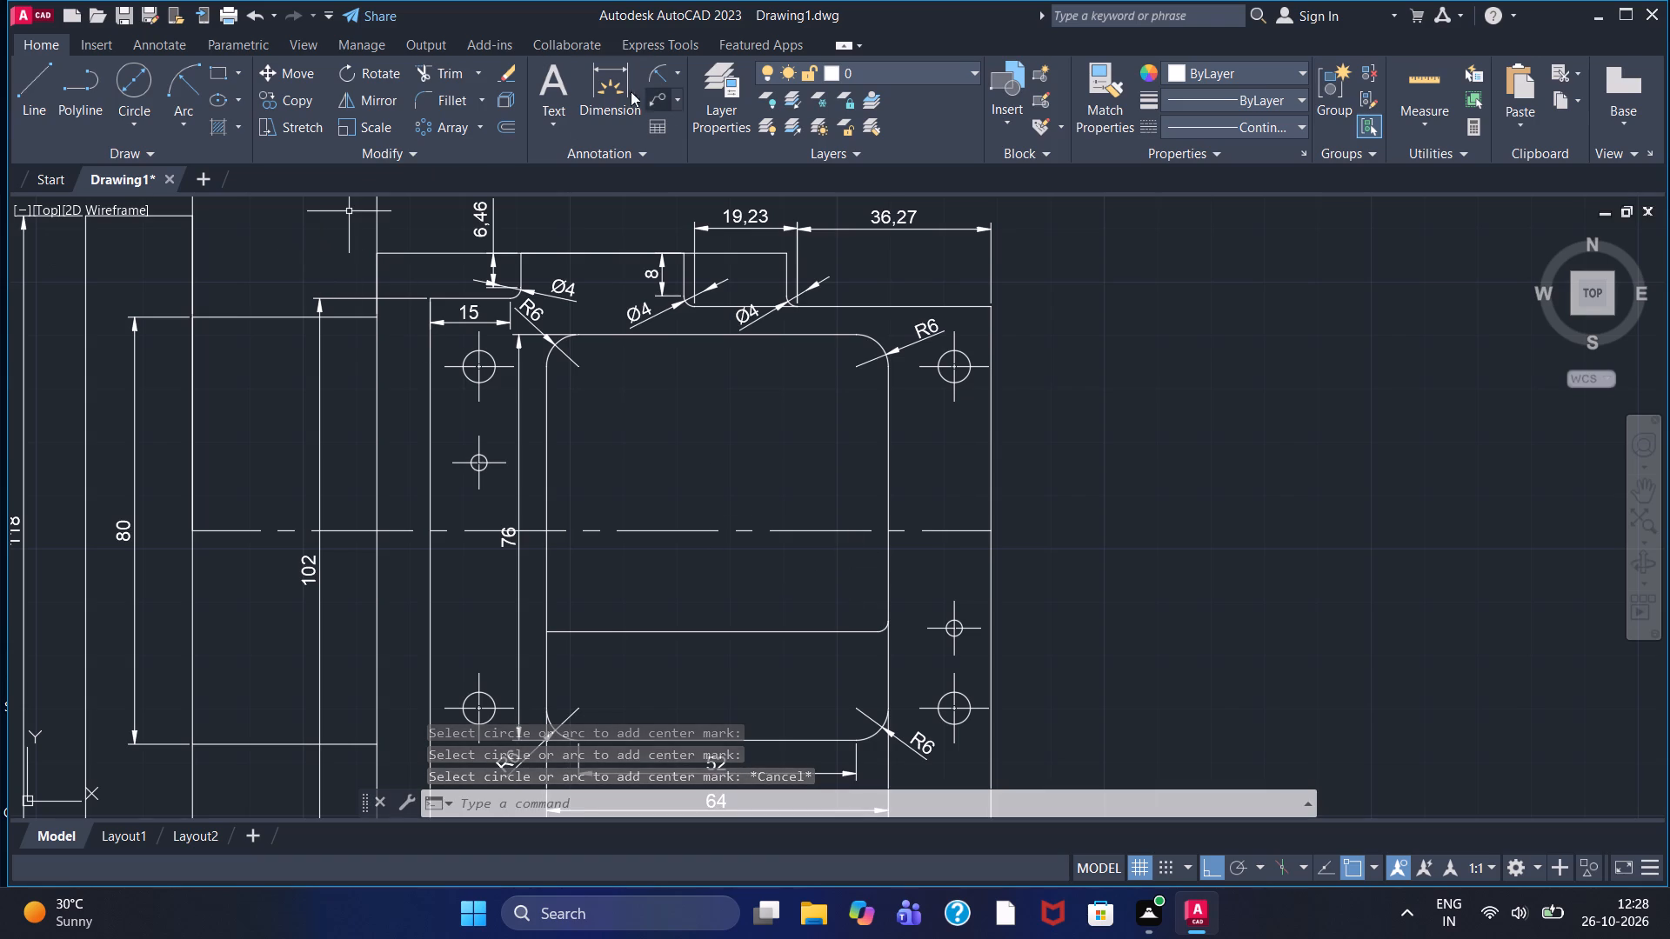
Add a vertical linear dimension between the centres of the upper diameter 6 circle and the diameter 3 circle on the flange side.
left_click(678, 77)
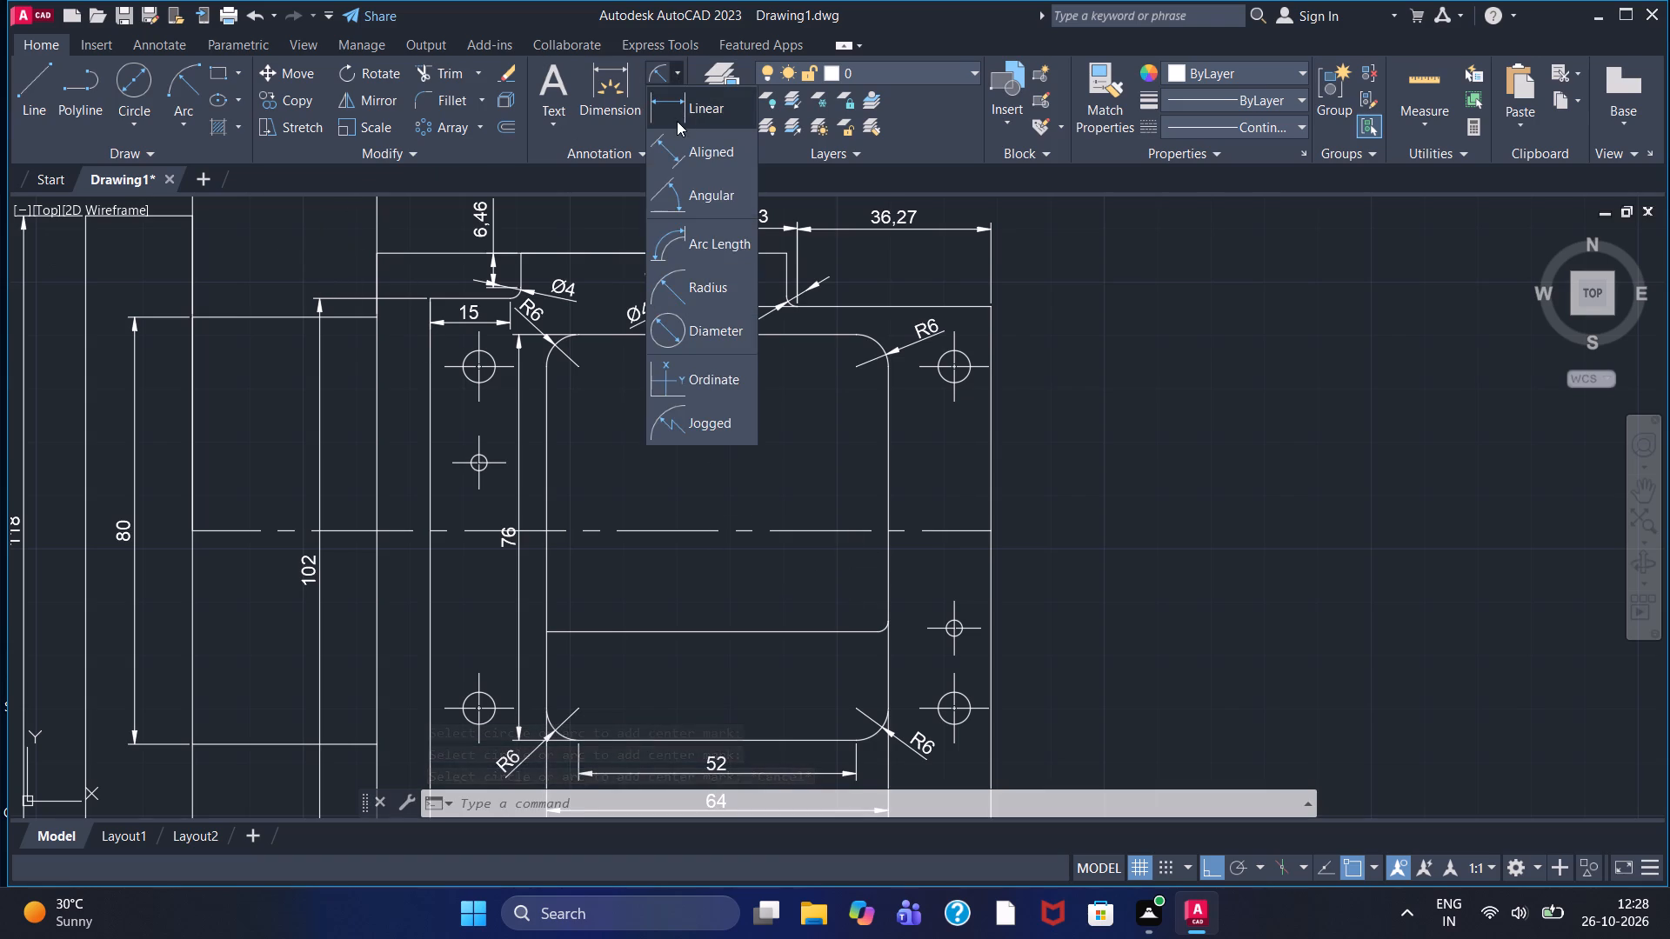
left_click(680, 106)
left_click(484, 362)
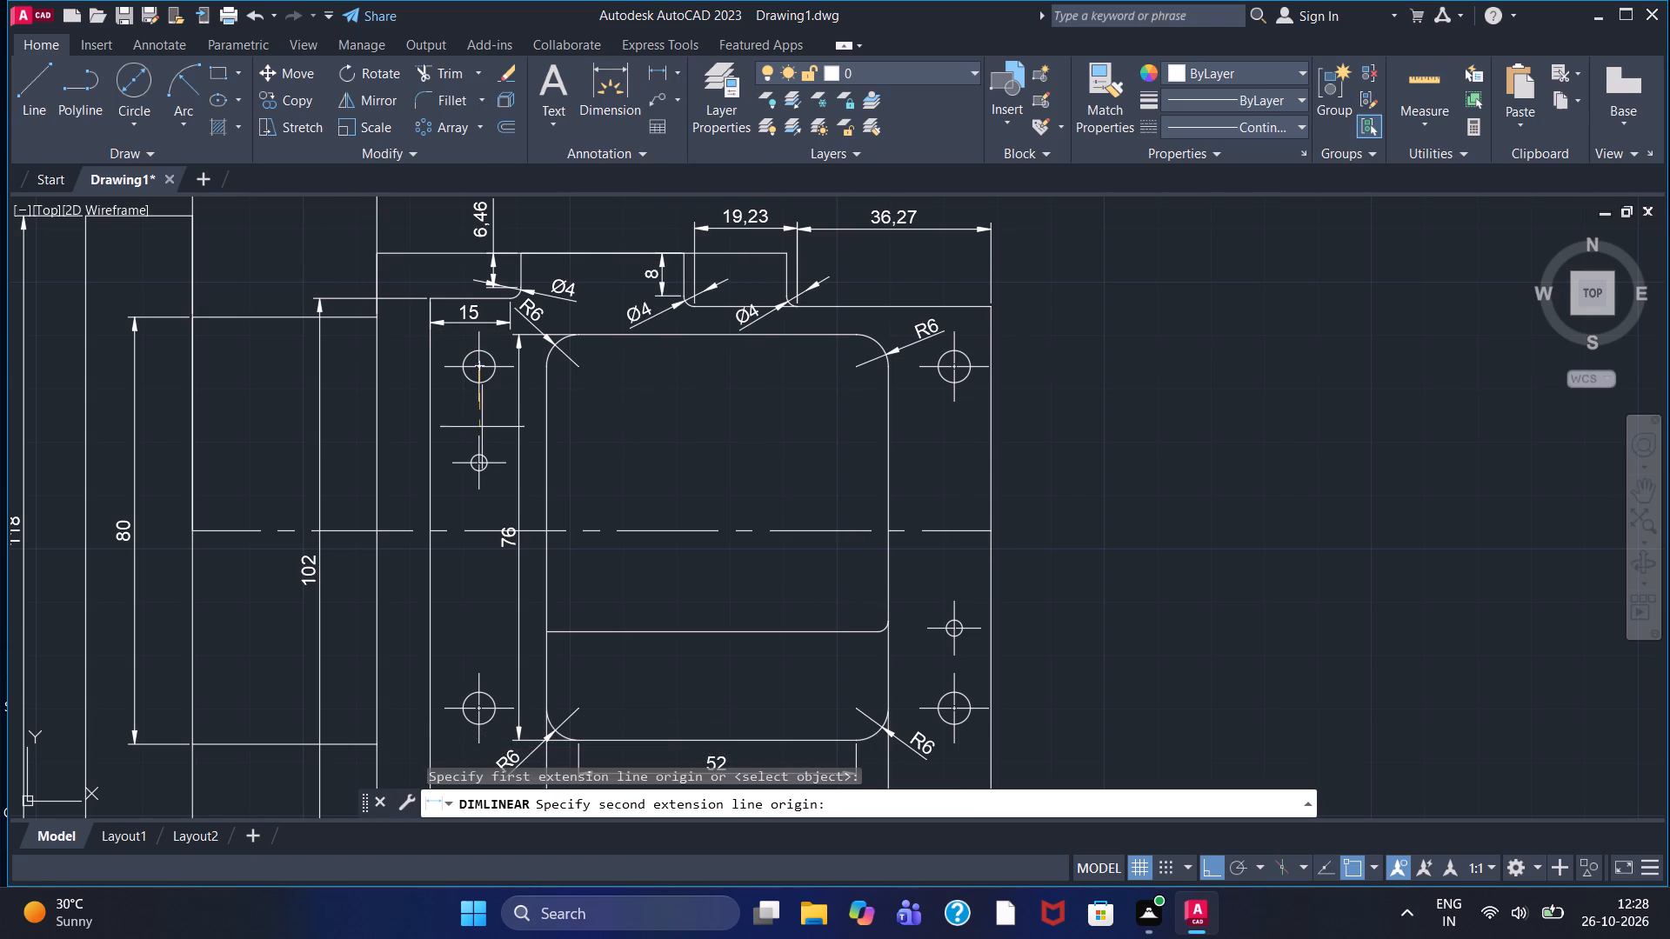
left_click(474, 469)
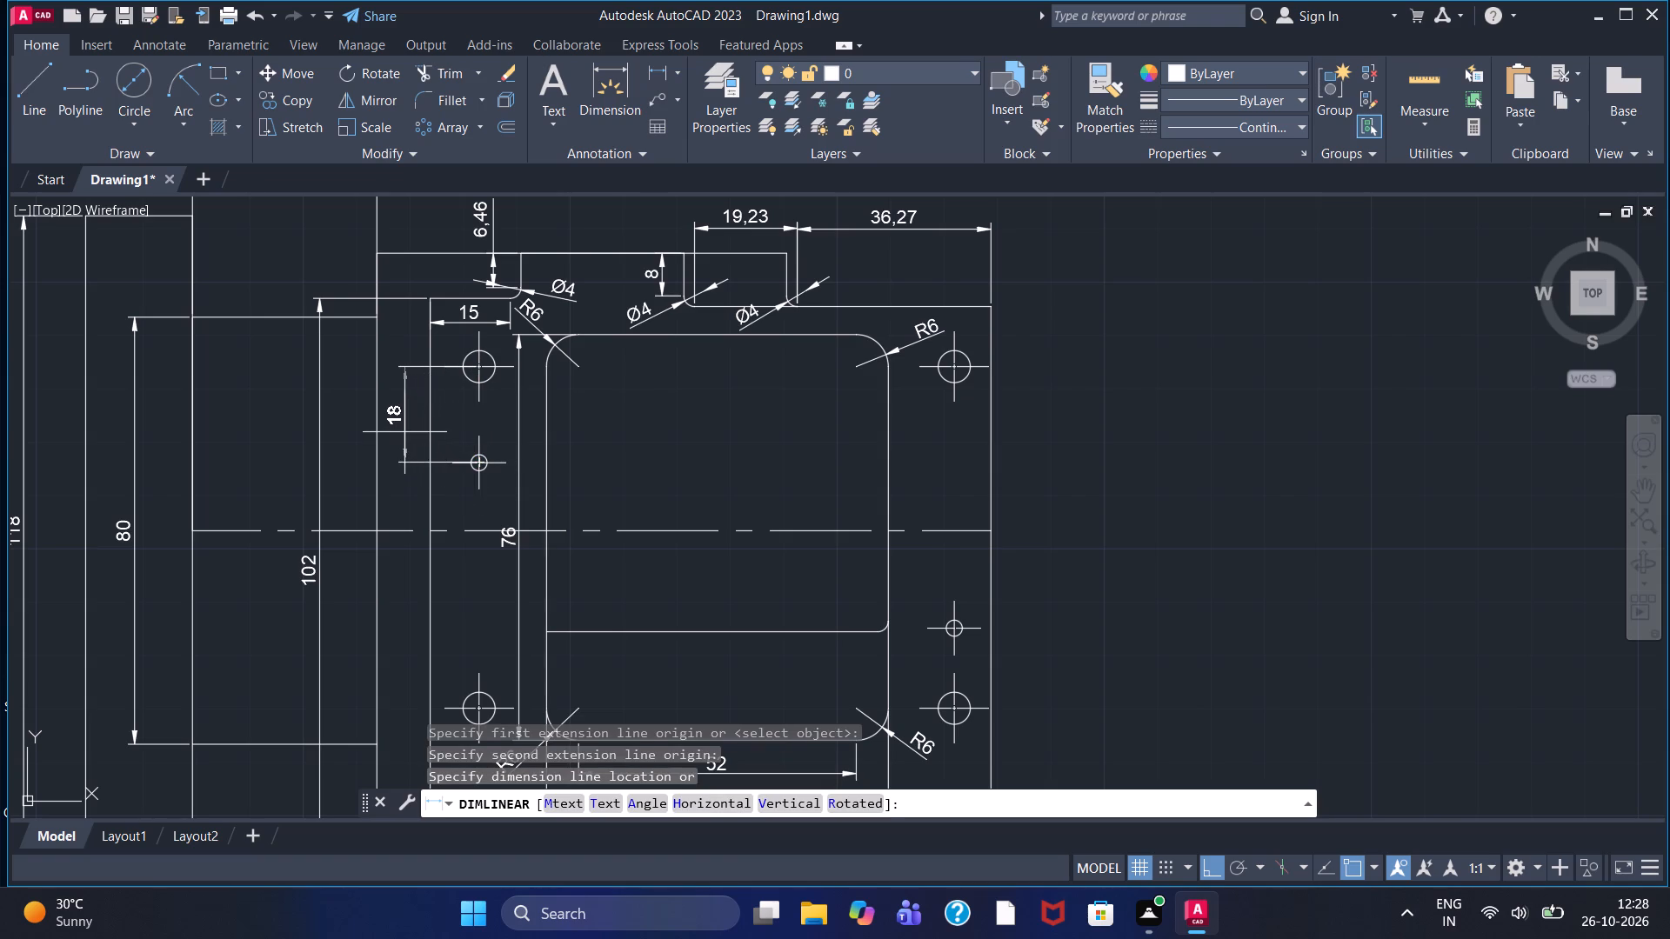
left_click(404, 431)
Add a vertical linear dimension between the centres of the diameter 3 circle and lower diameter 6 circle farthest from the flange.
left_click(651, 77)
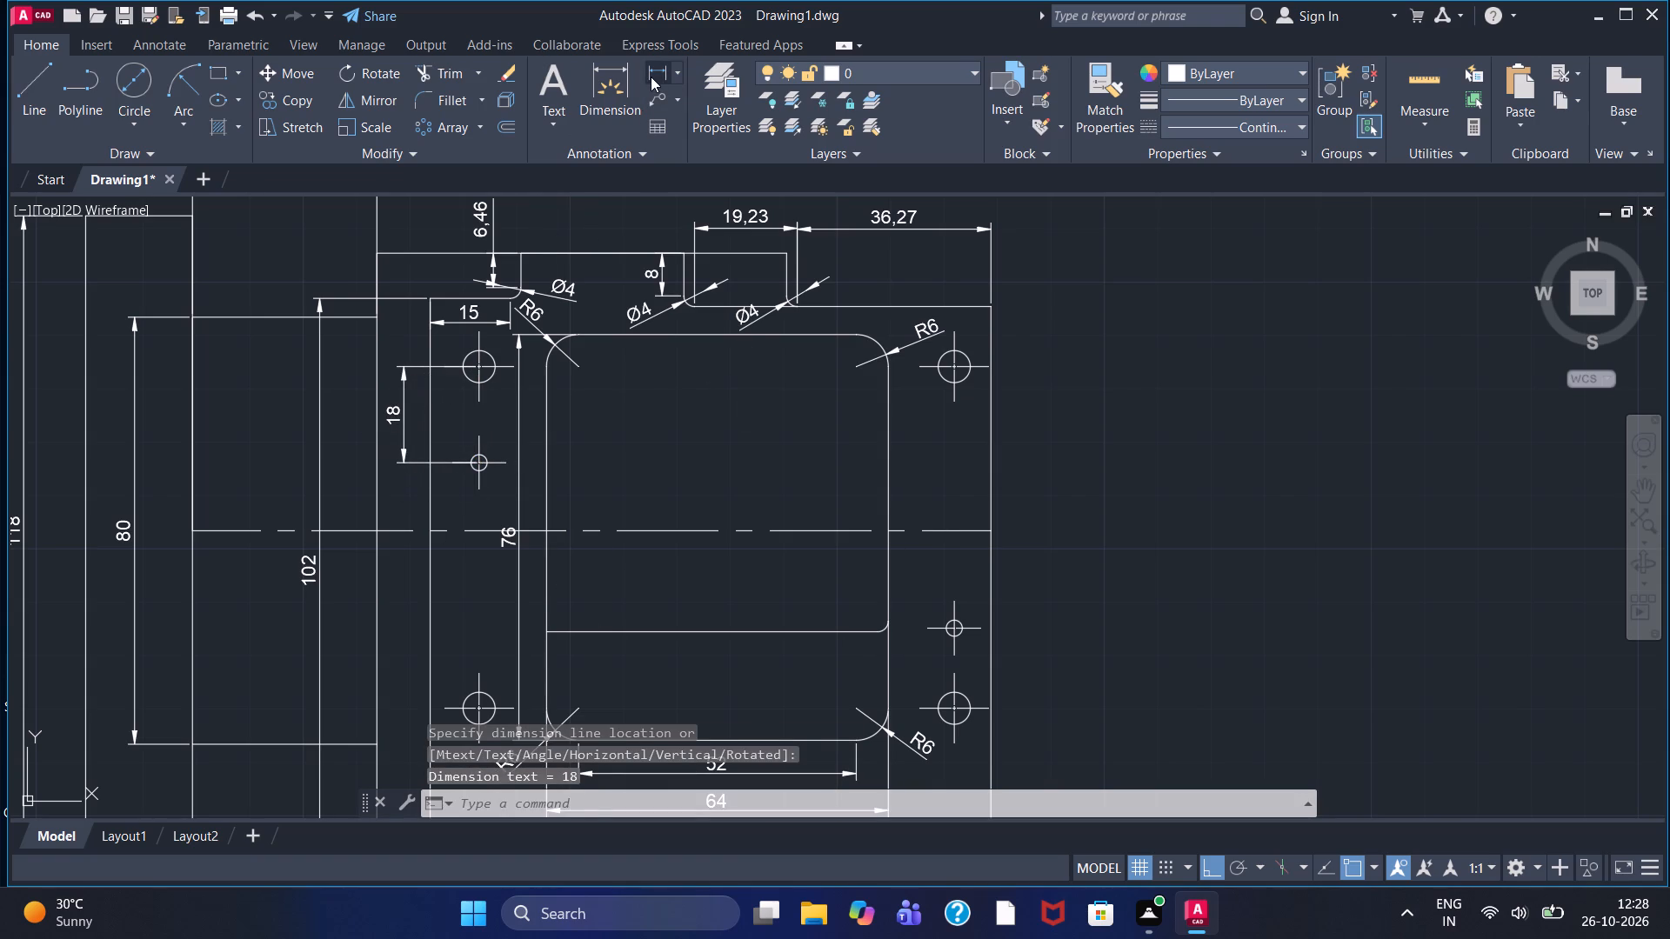
left_click(955, 624)
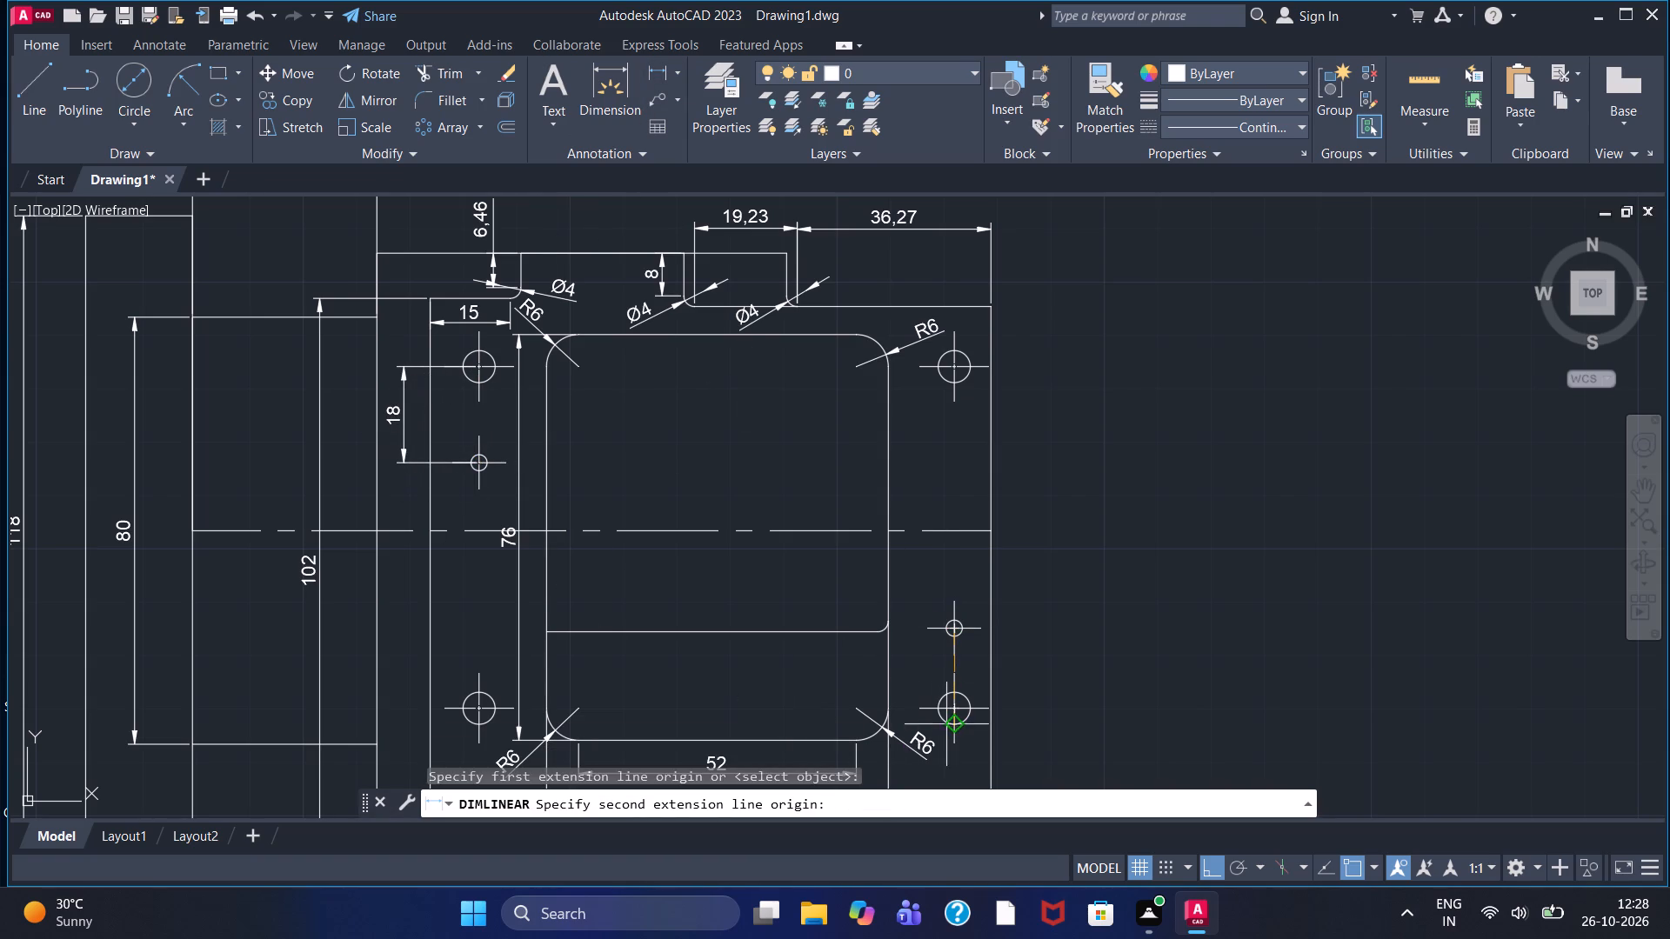
left_click(956, 709)
left_click(1027, 692)
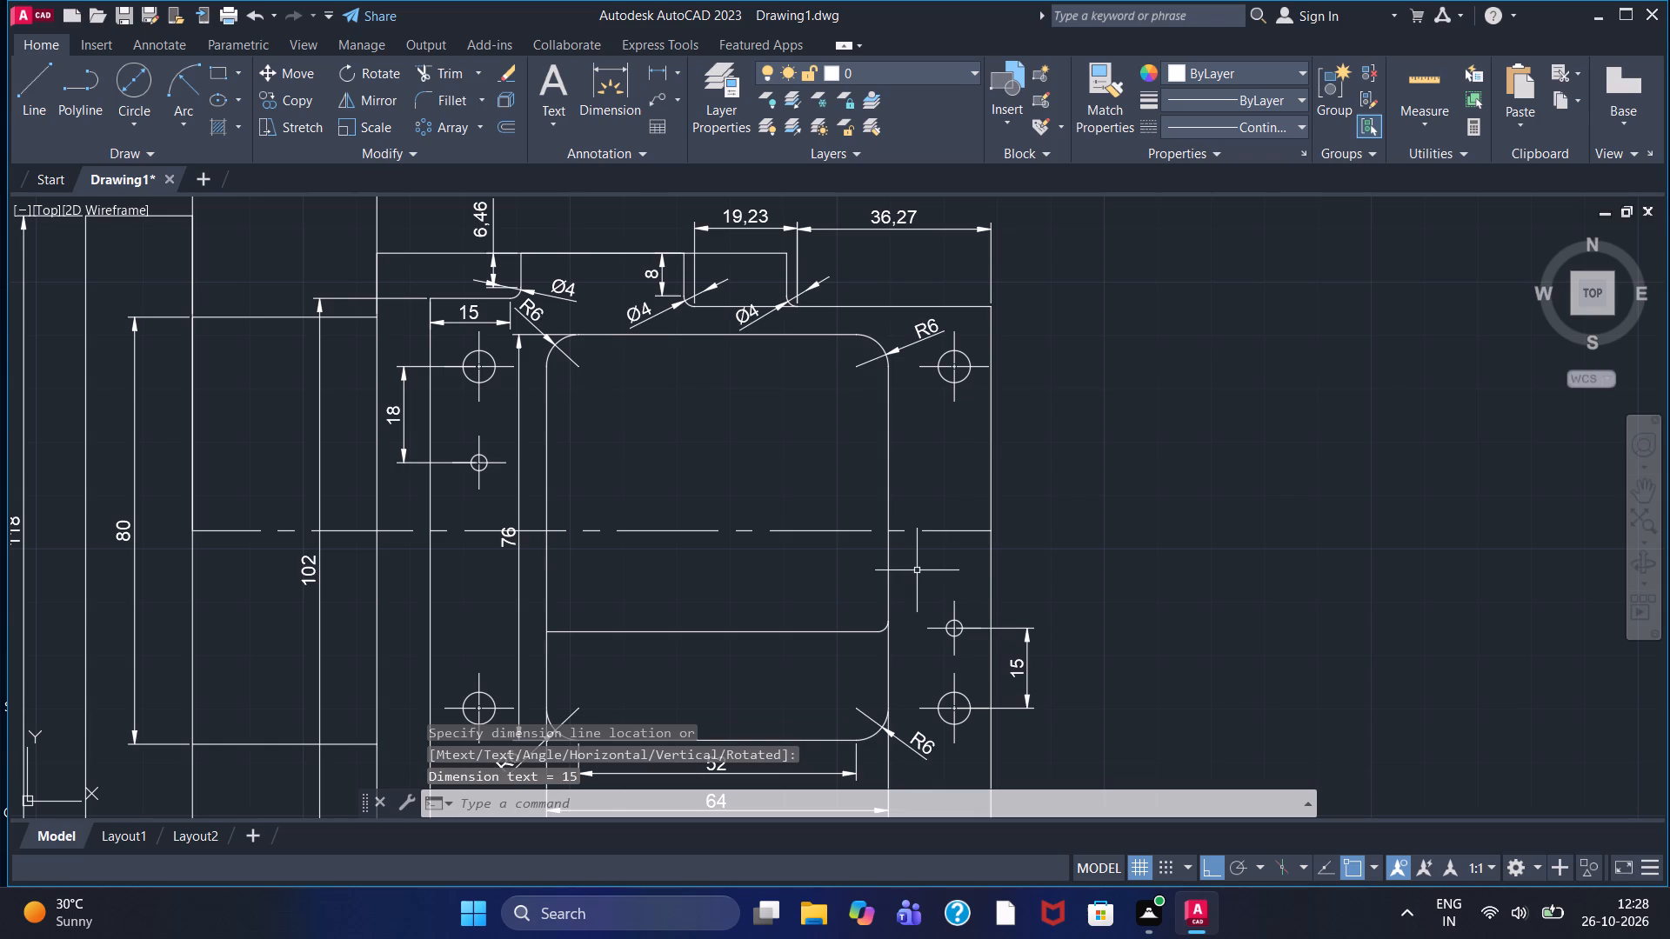
Add a diameter dimension to the upper circle nearest the flange, placing its text up and outside the plate edge.
left_click(672, 78)
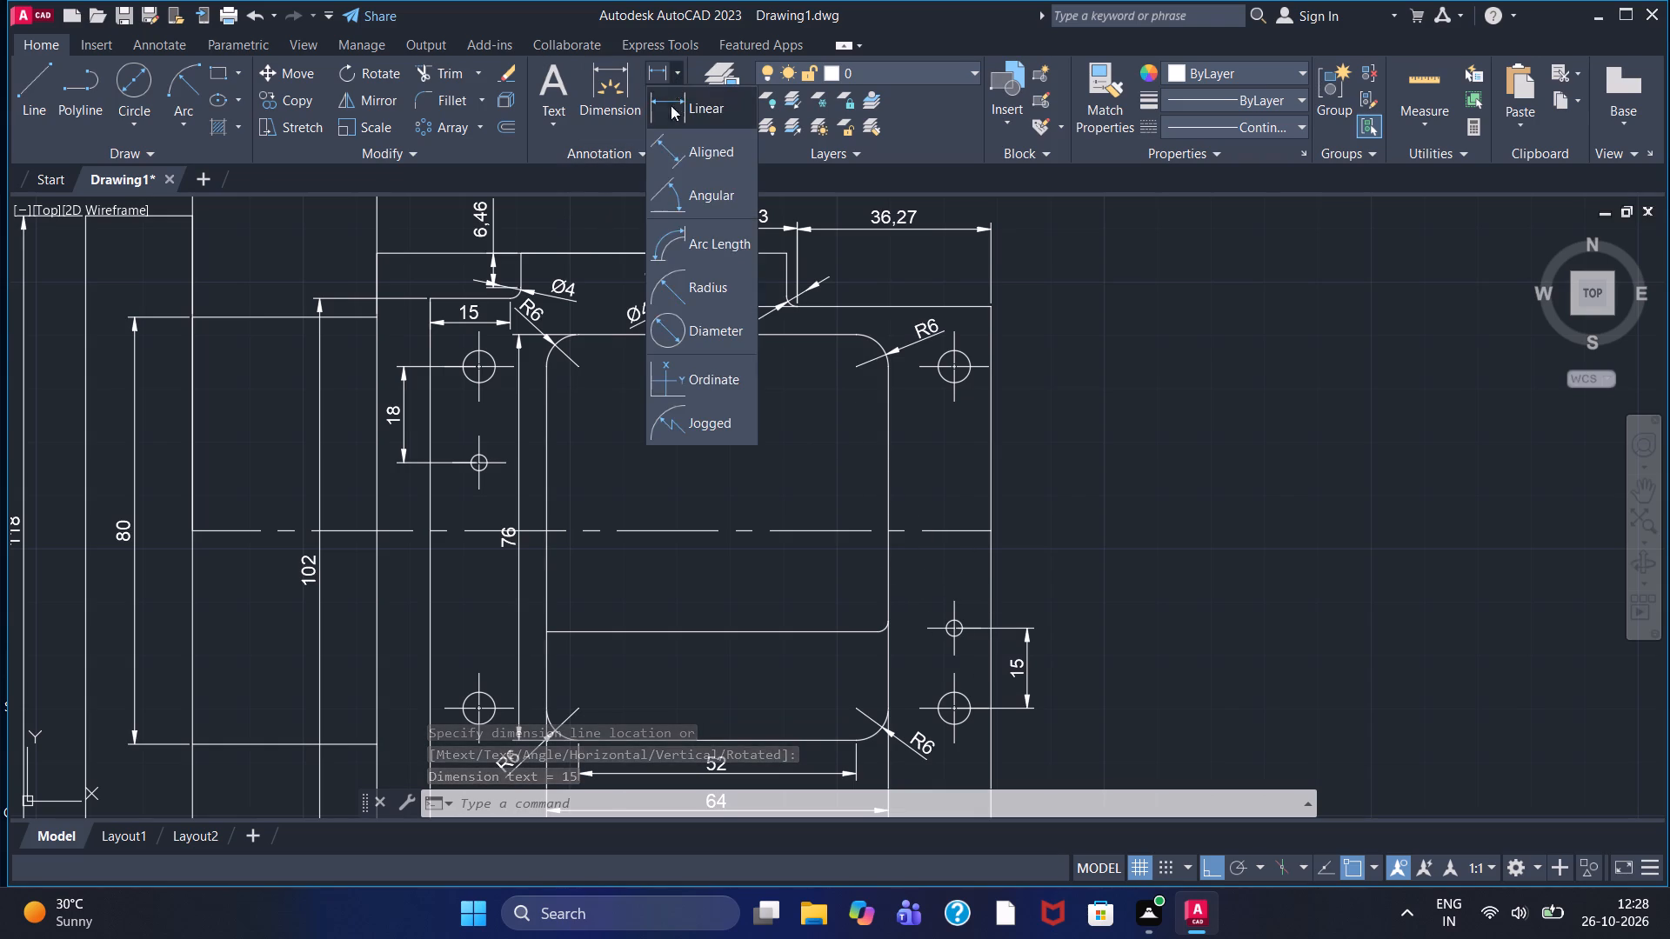
left_click(683, 330)
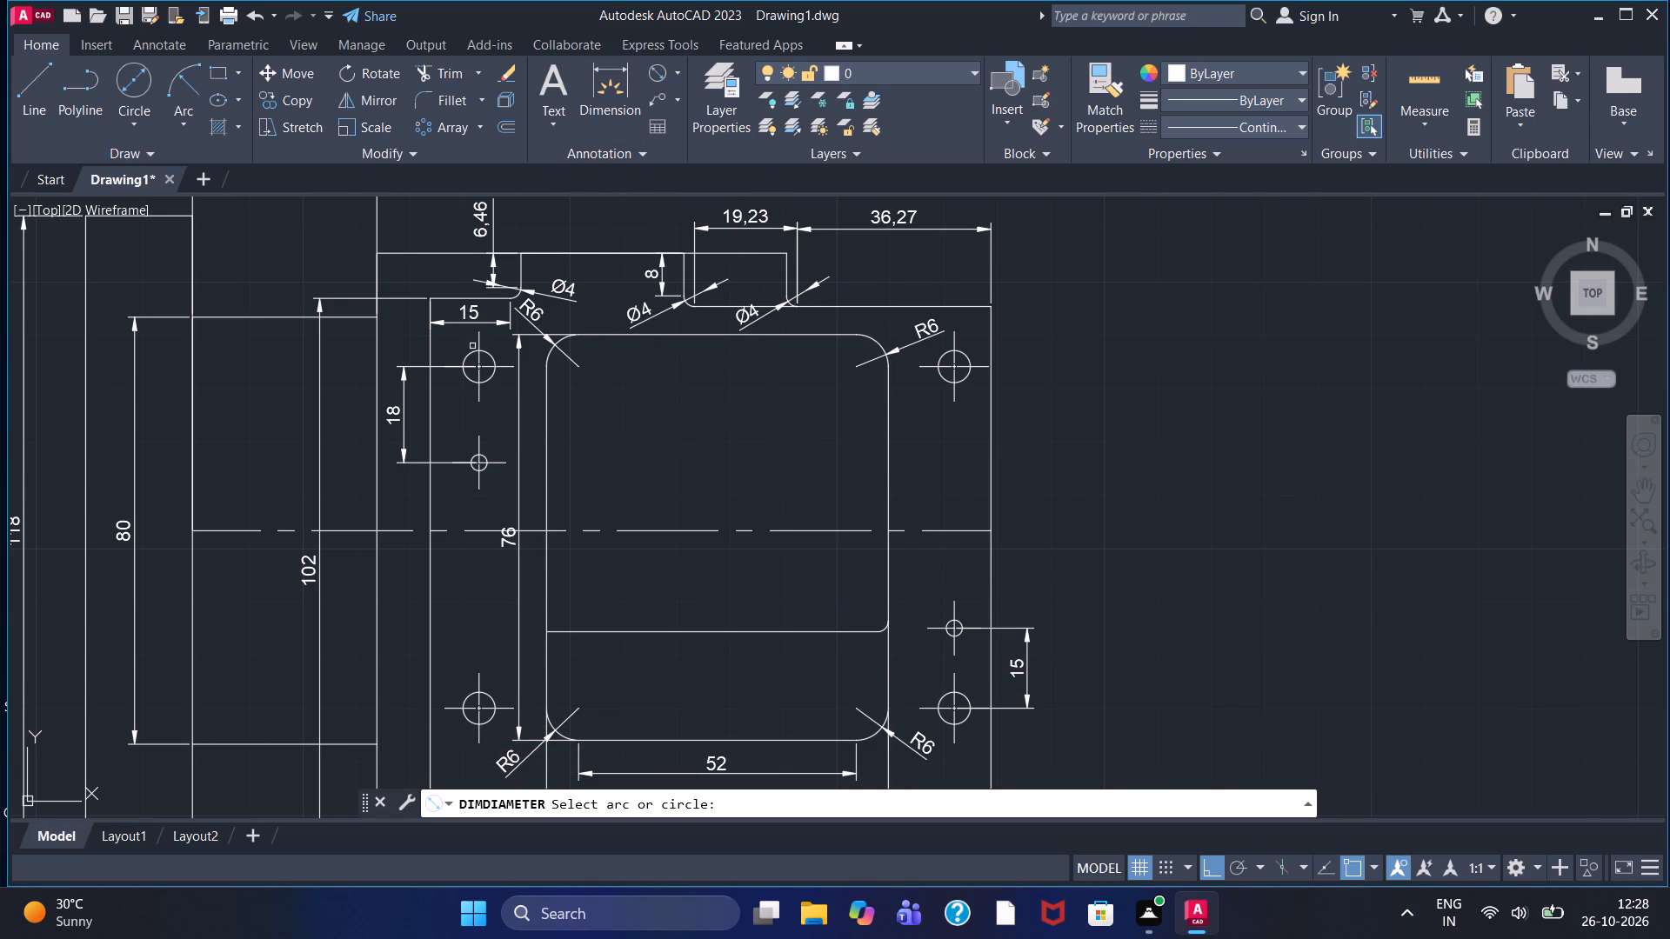
left_click(464, 356)
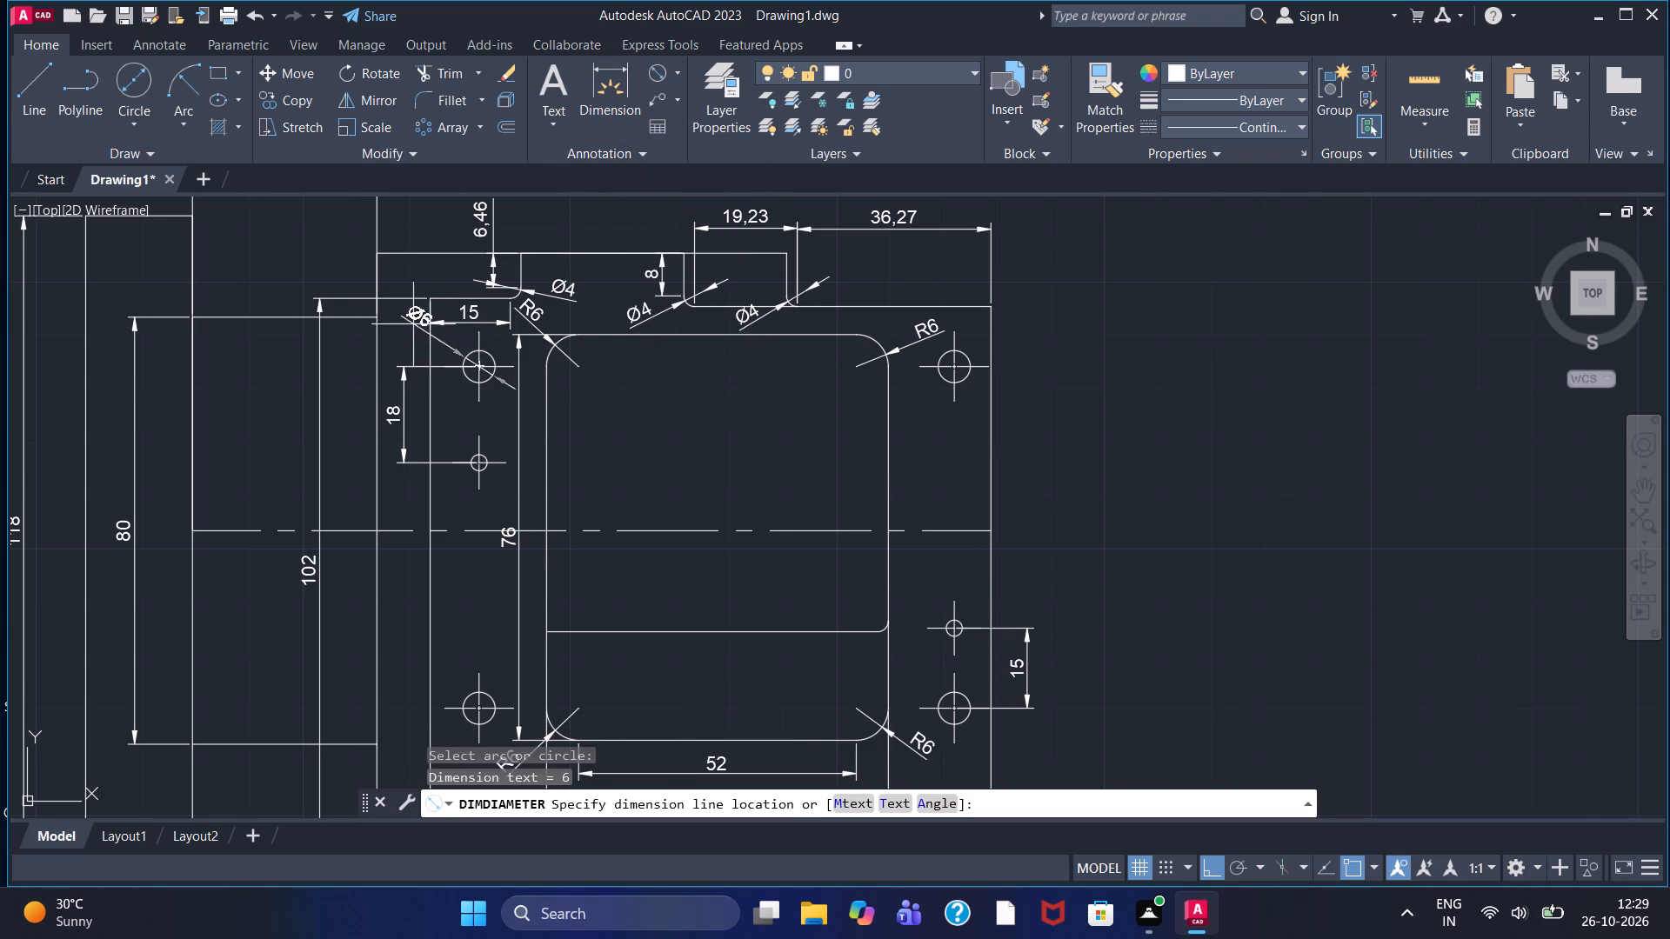
left_click(325, 258)
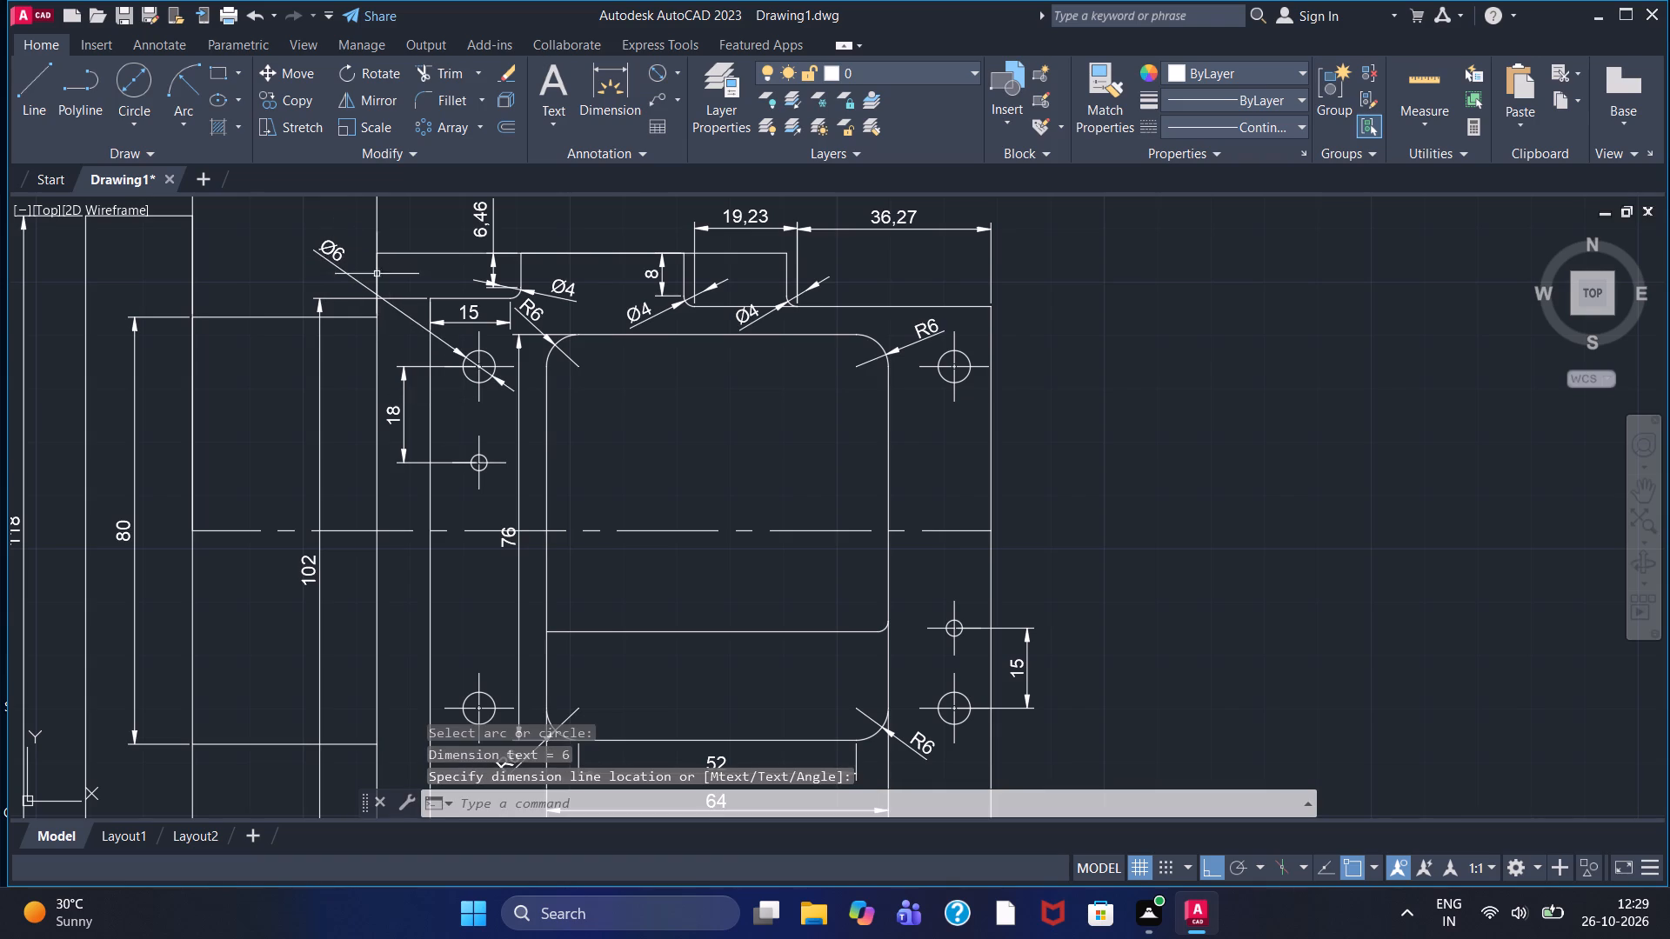
Add a diameter dimension to the small circle nearest the flange, with its text above the circle on the flange side.
right_click(323, 253)
double_click(369, 256)
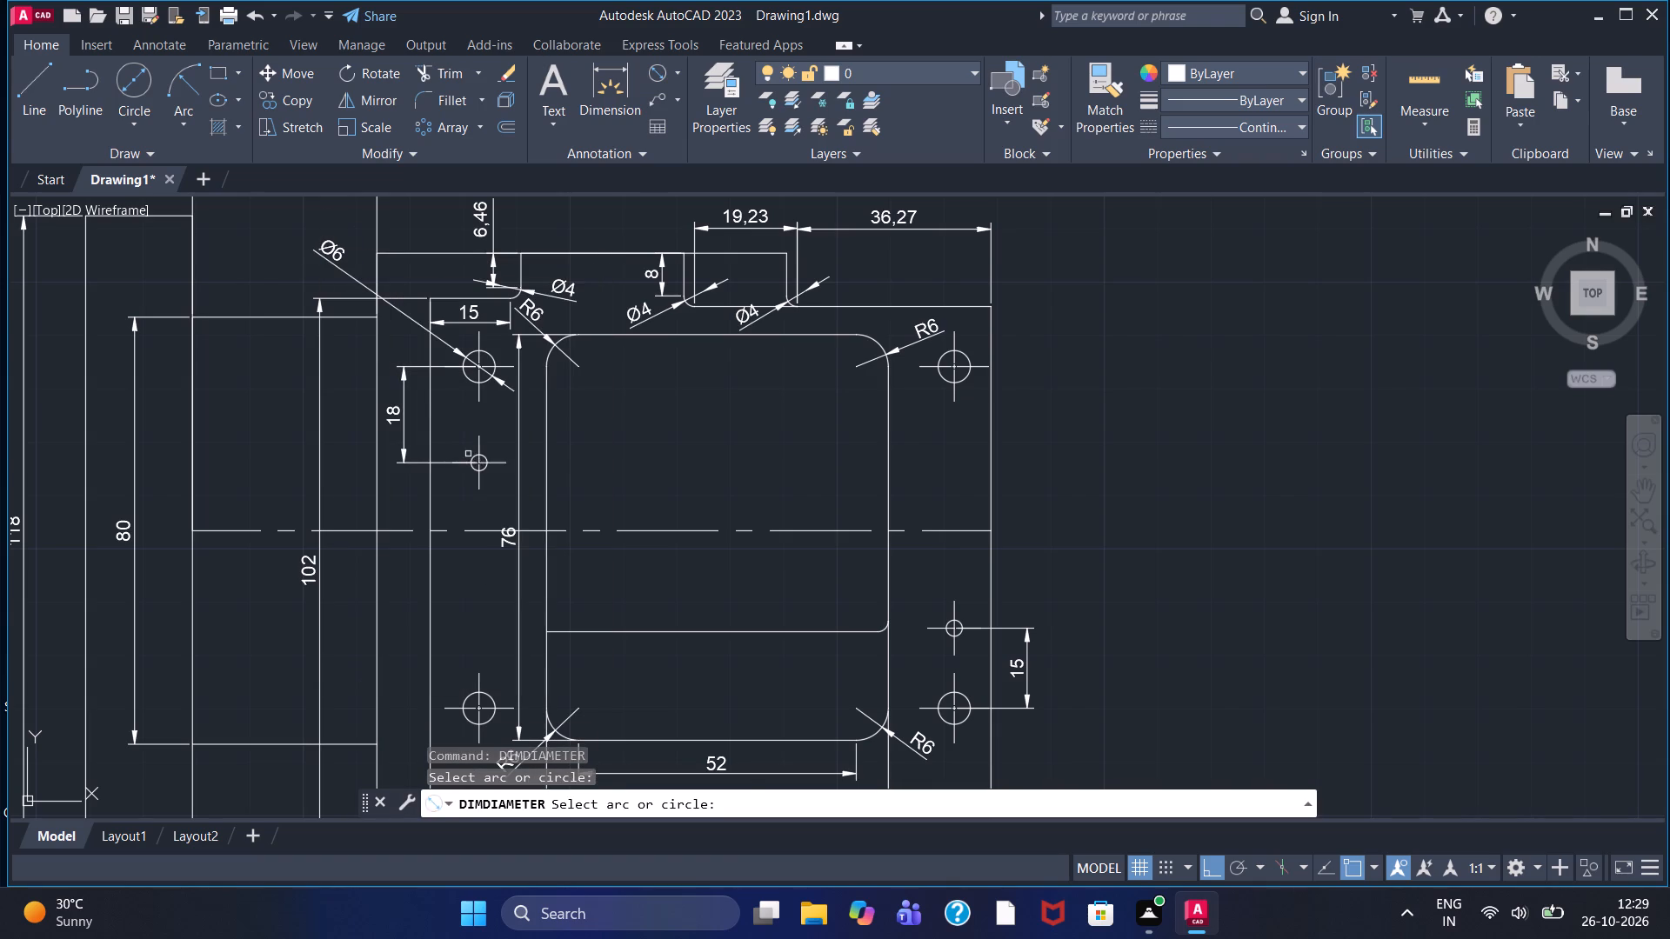
scroll(478, 444, "up", 3)
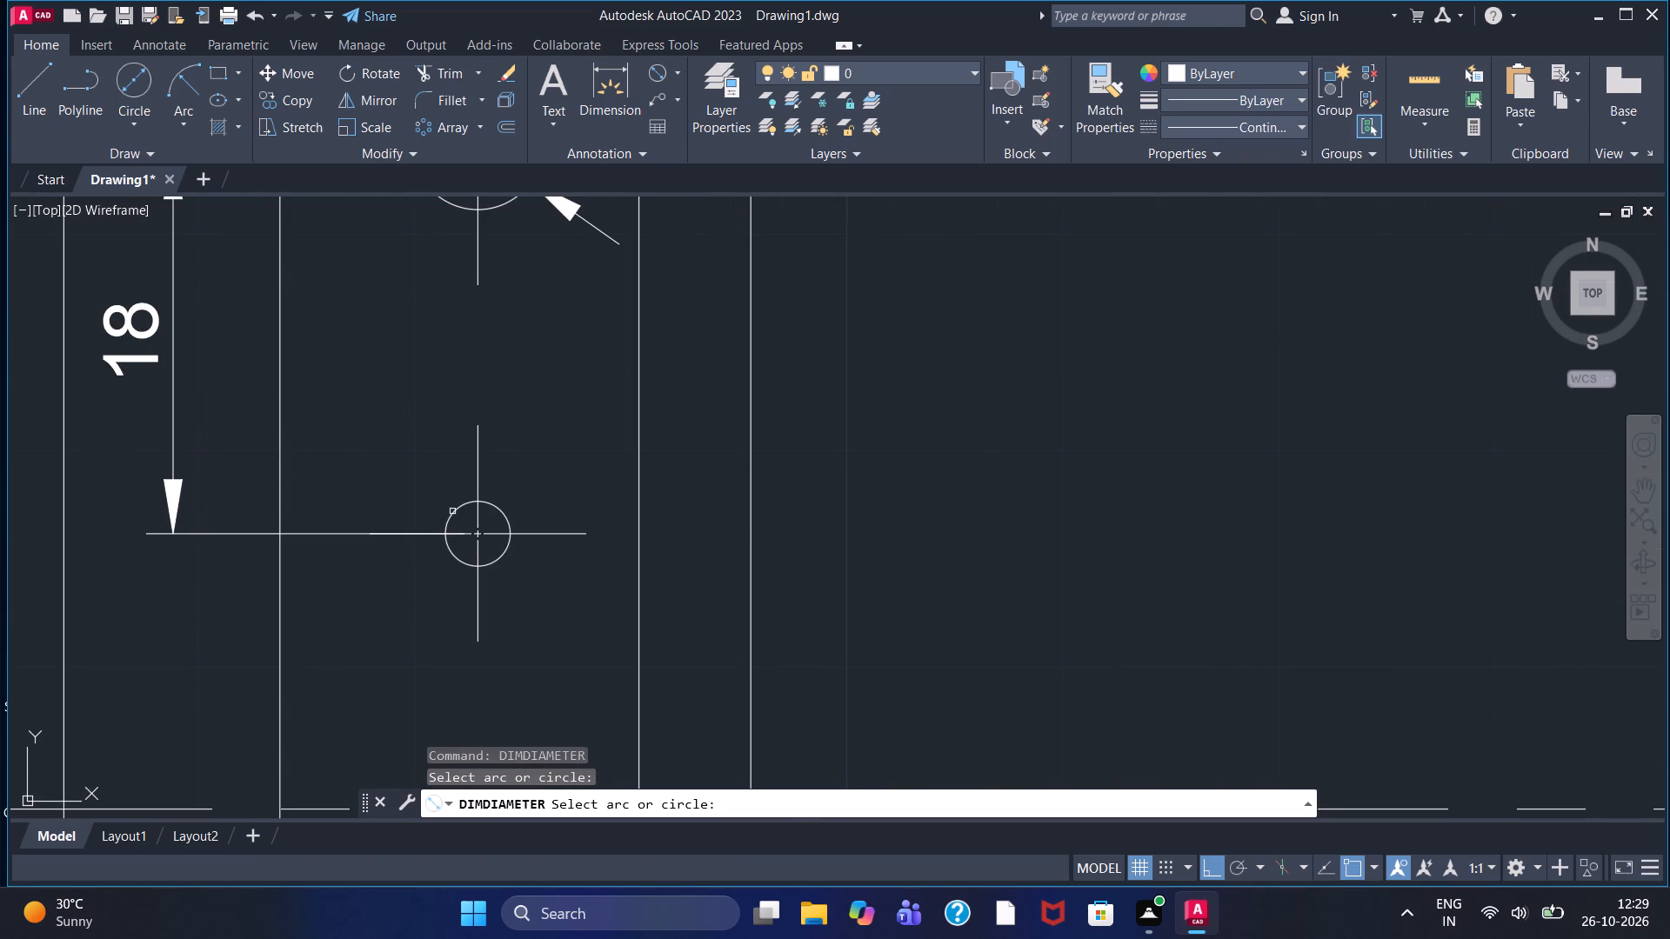
left_click(451, 510)
left_click(391, 453)
Add a diameter dimension to the lower large circle nearest the flange, with its text above it on the flange side.
right_click(361, 352)
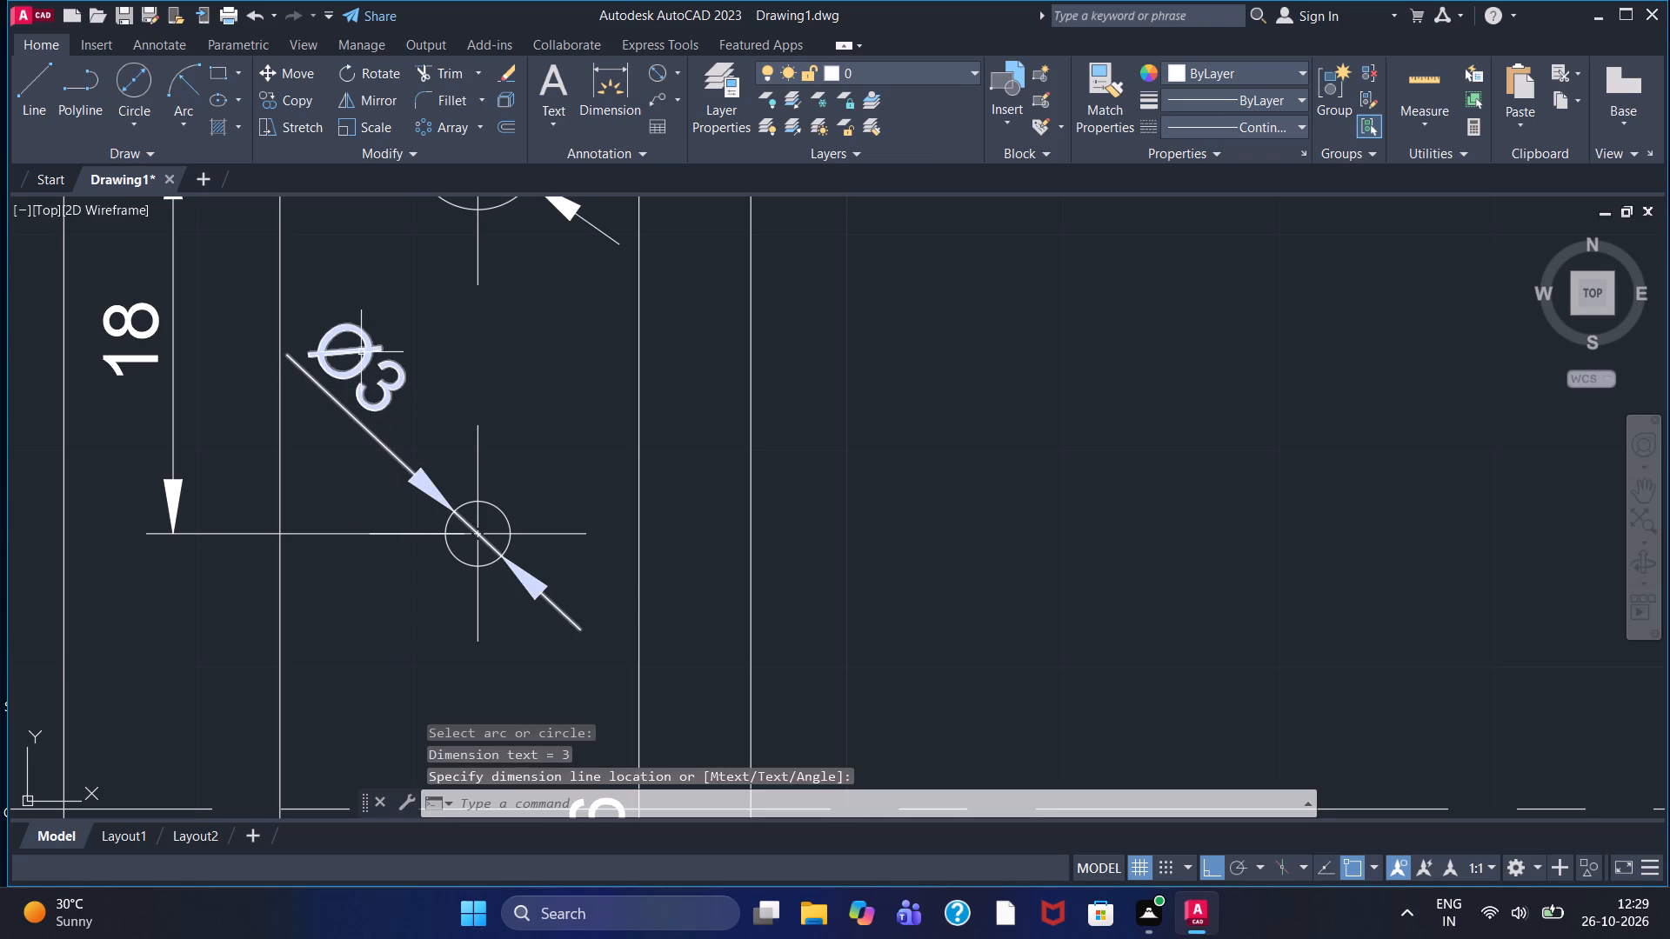
double_click(429, 365)
scroll(541, 620, "down", 3)
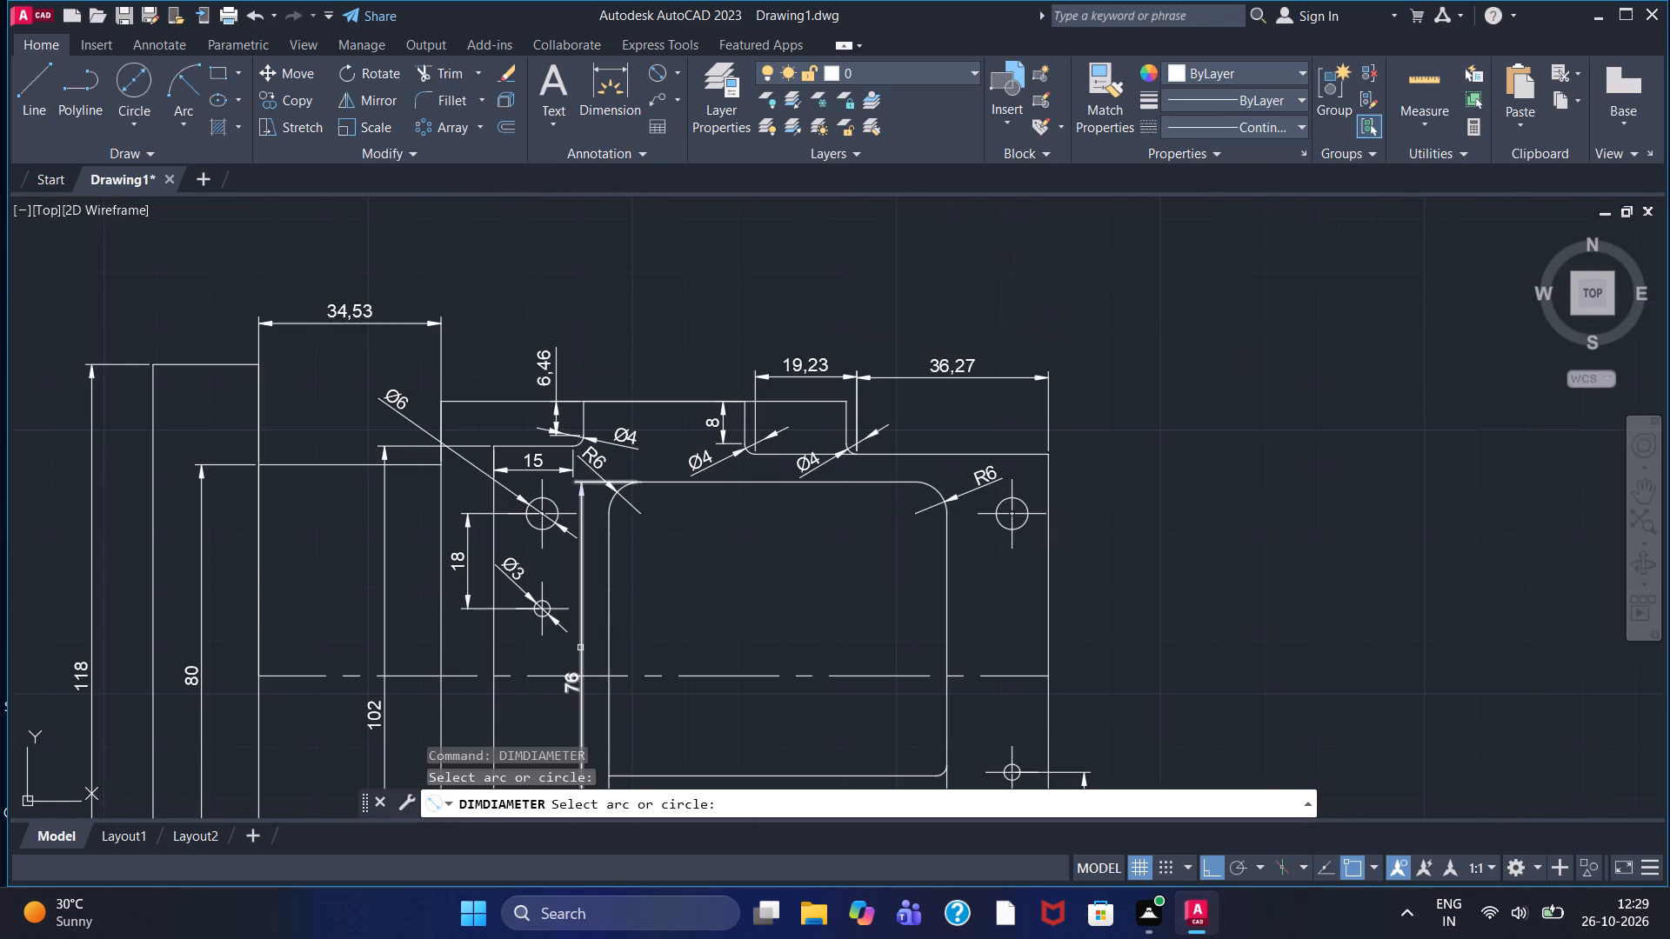
middle_click_drag(531, 683, 568, 356)
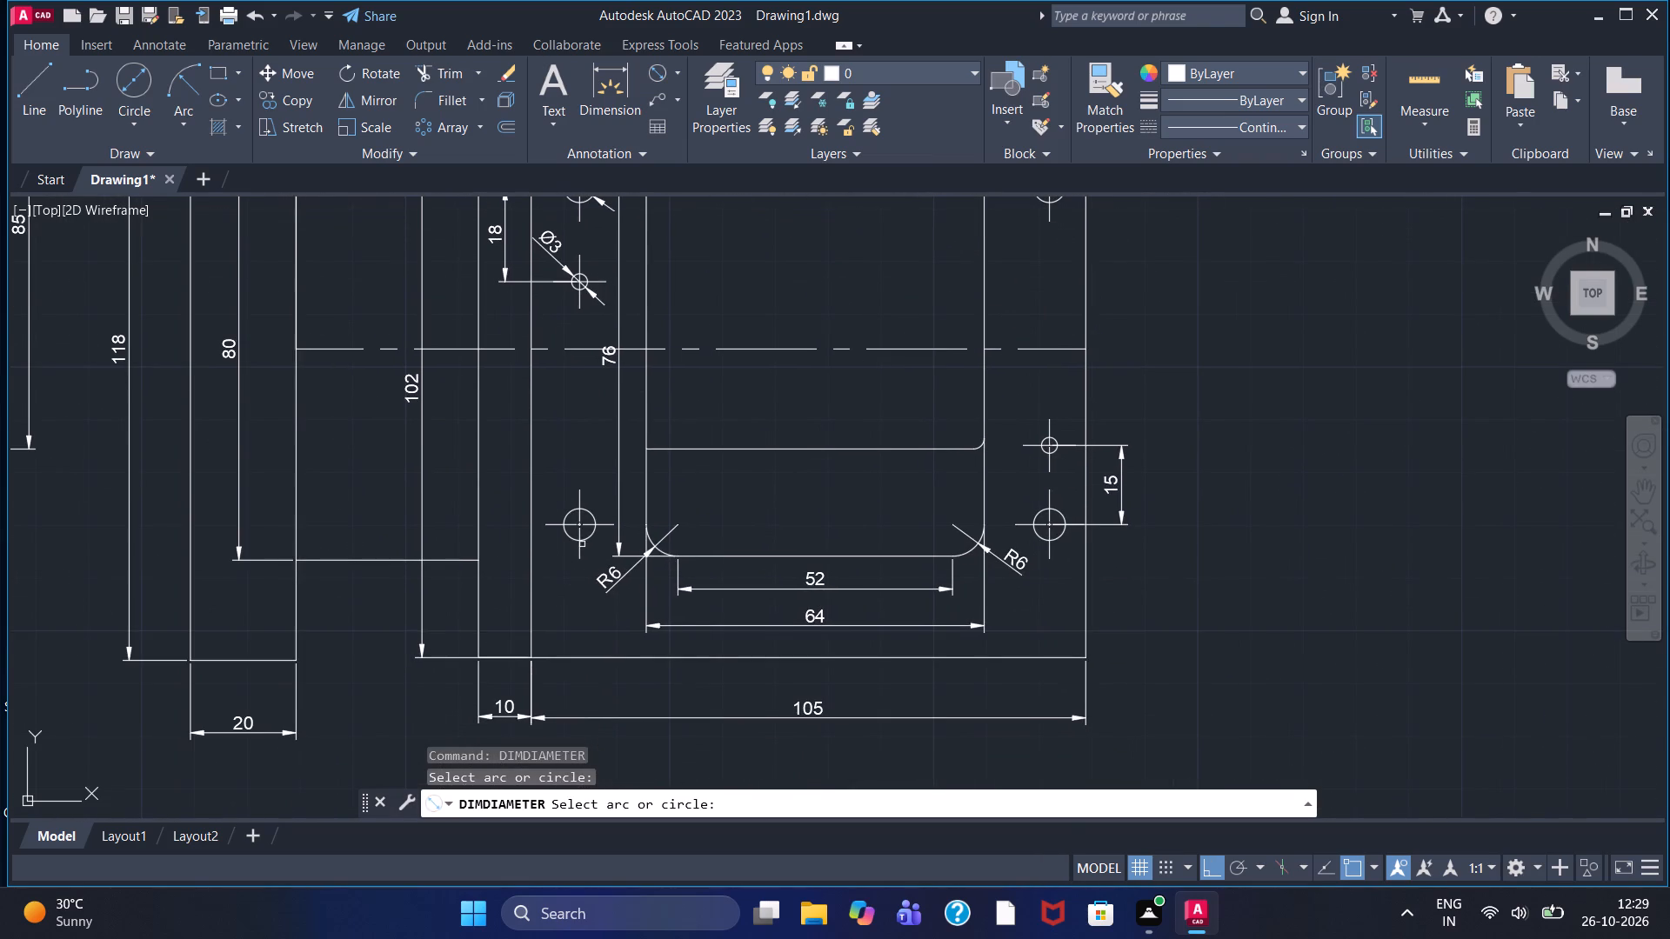
left_click(569, 536)
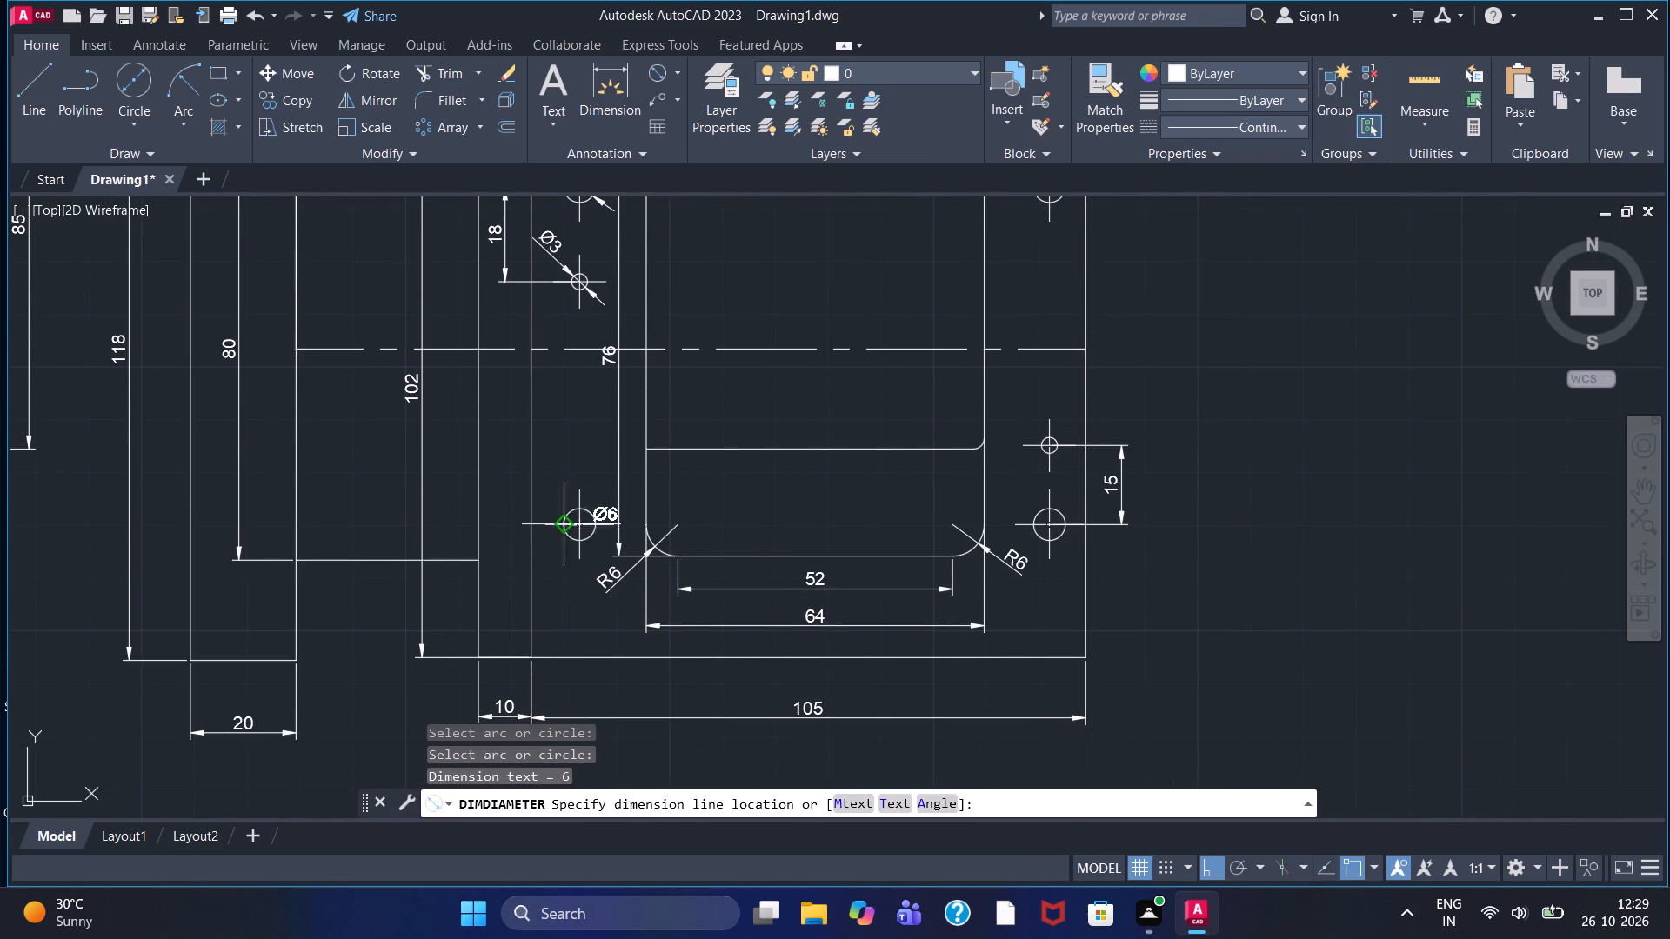
left_click(504, 472)
Add a diameter dimension to the lower large circle farthest from the flange, with its text below and outside the plate edge.
right_click(509, 464)
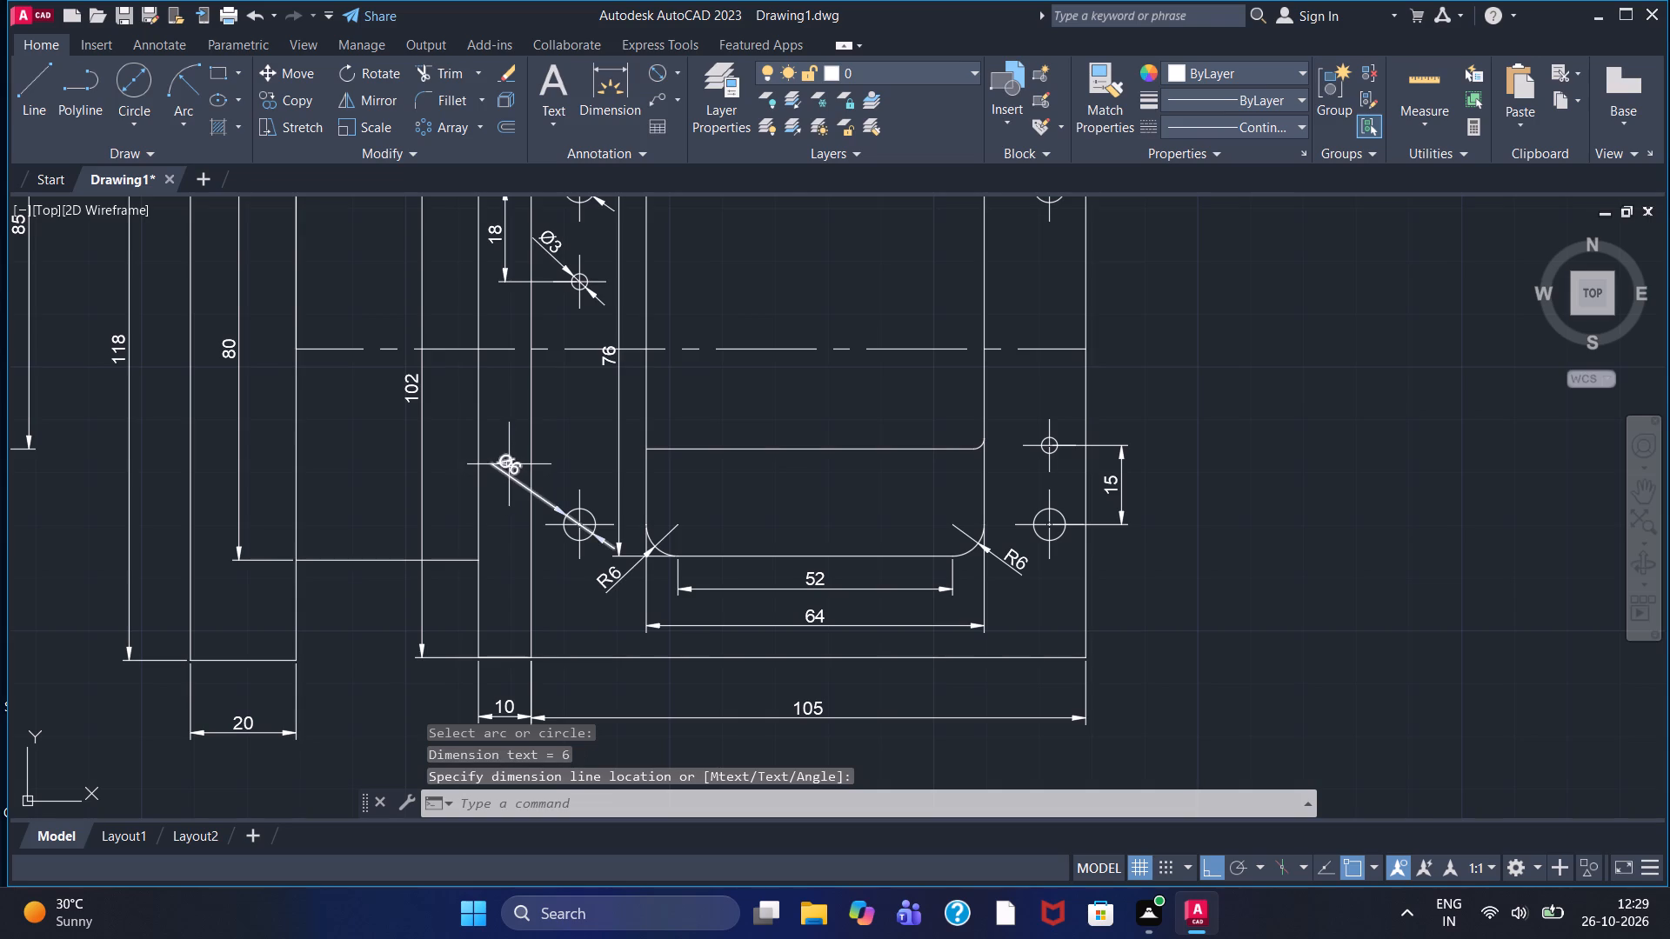
left_click(658, 42)
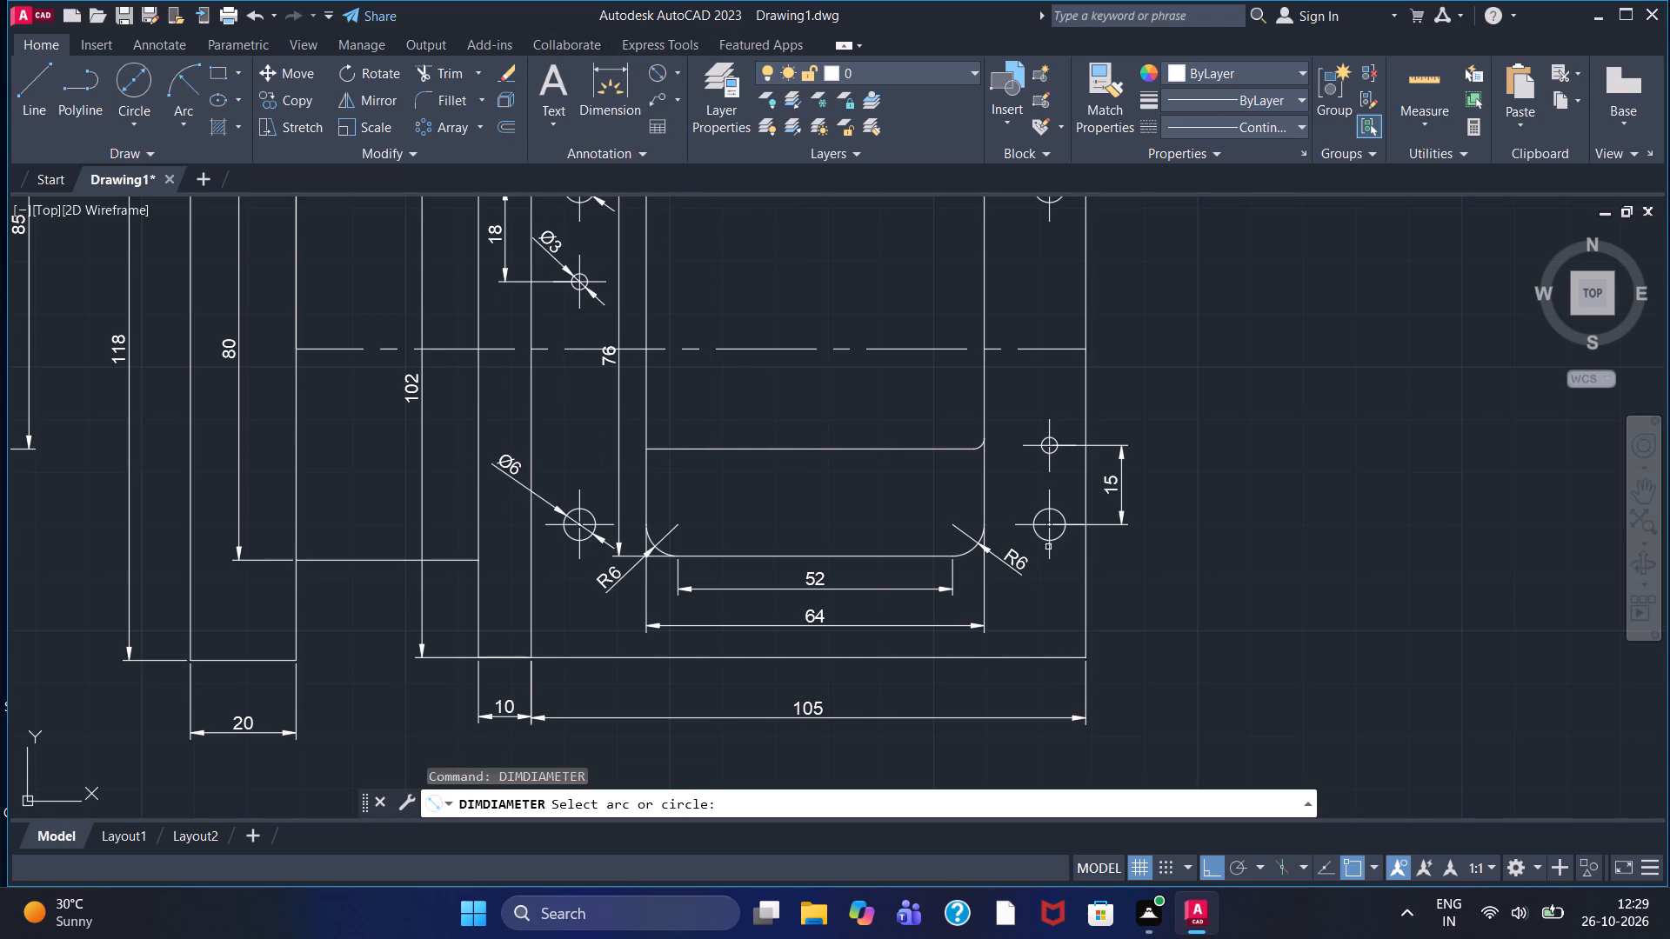
left_click(1059, 539)
left_click(1114, 580)
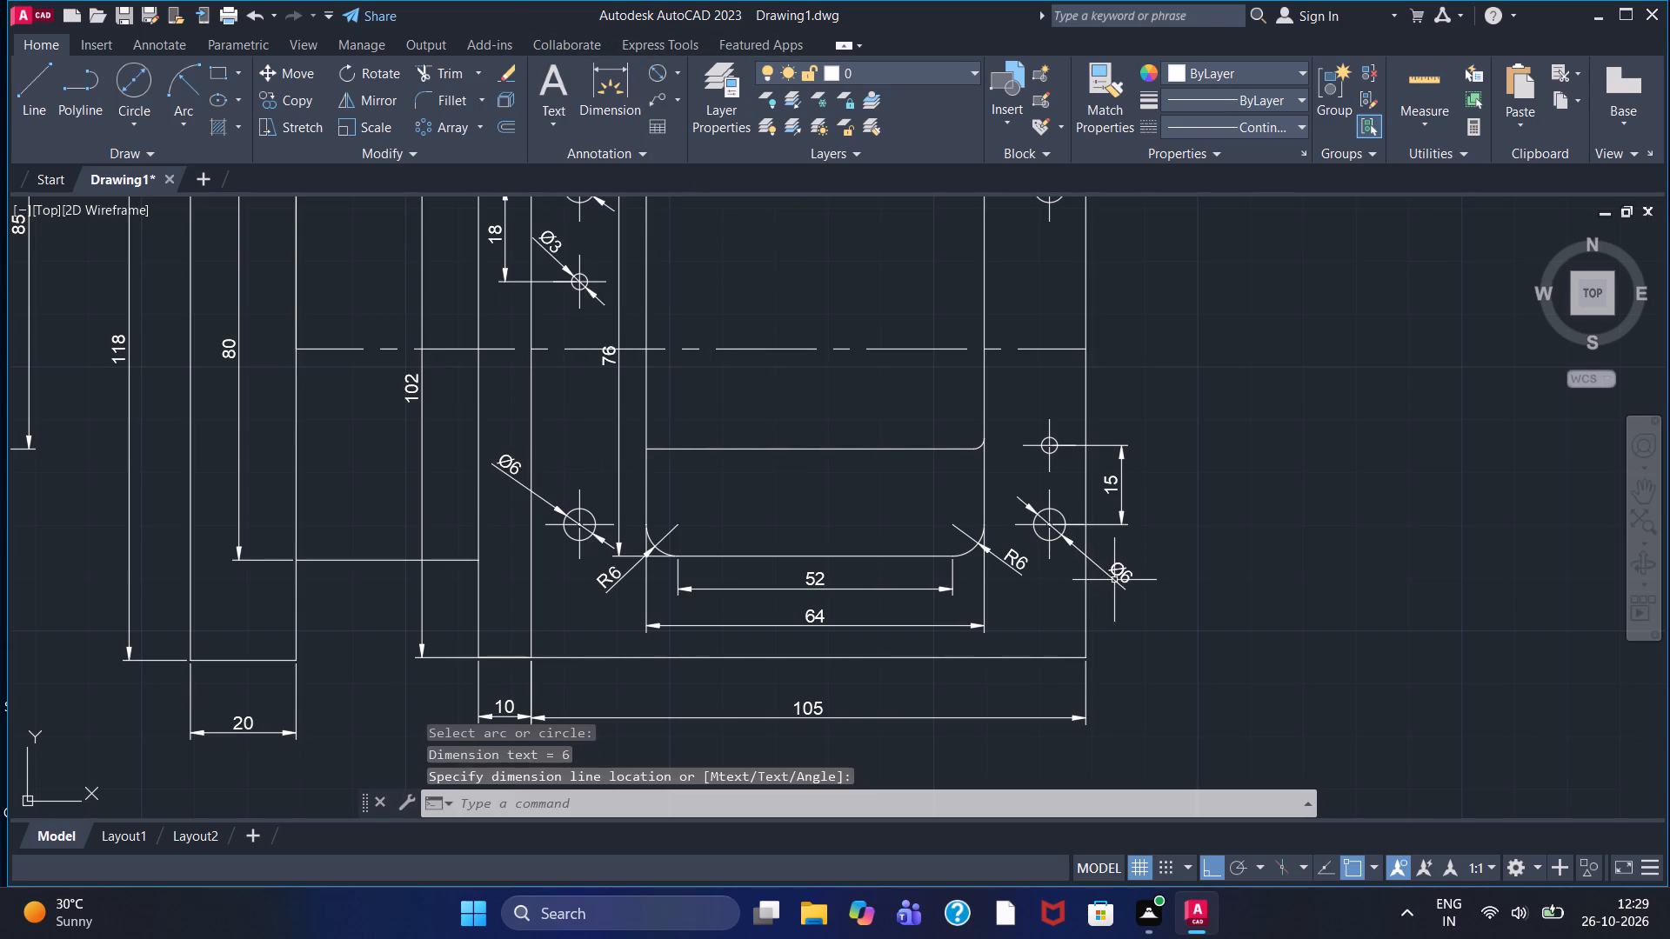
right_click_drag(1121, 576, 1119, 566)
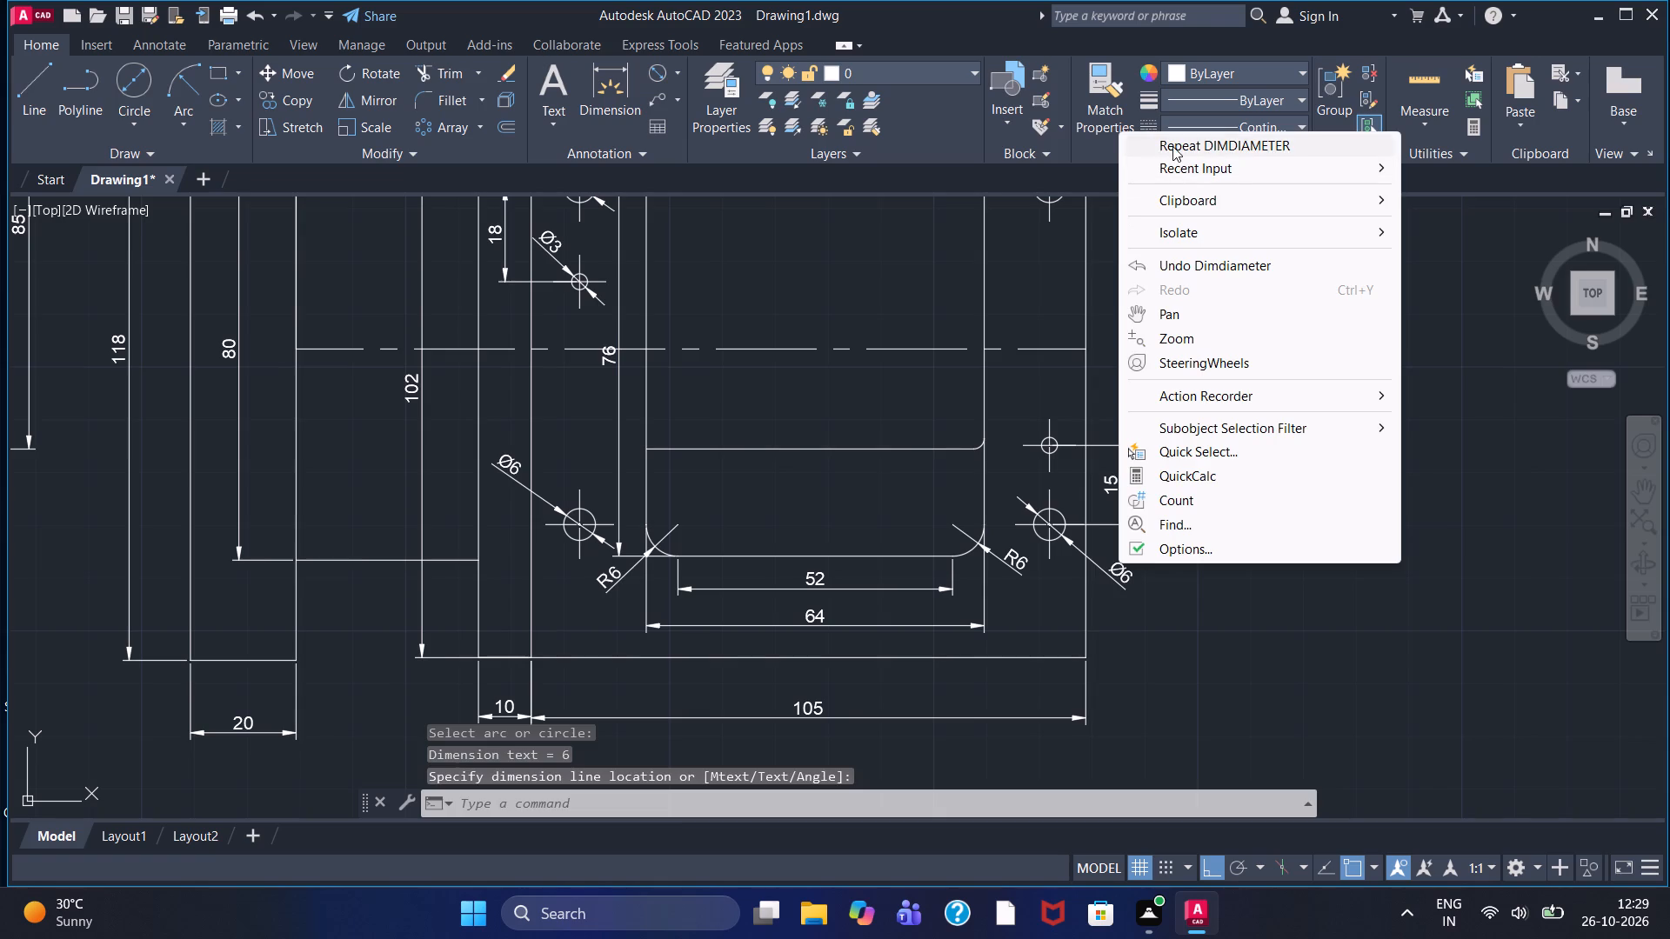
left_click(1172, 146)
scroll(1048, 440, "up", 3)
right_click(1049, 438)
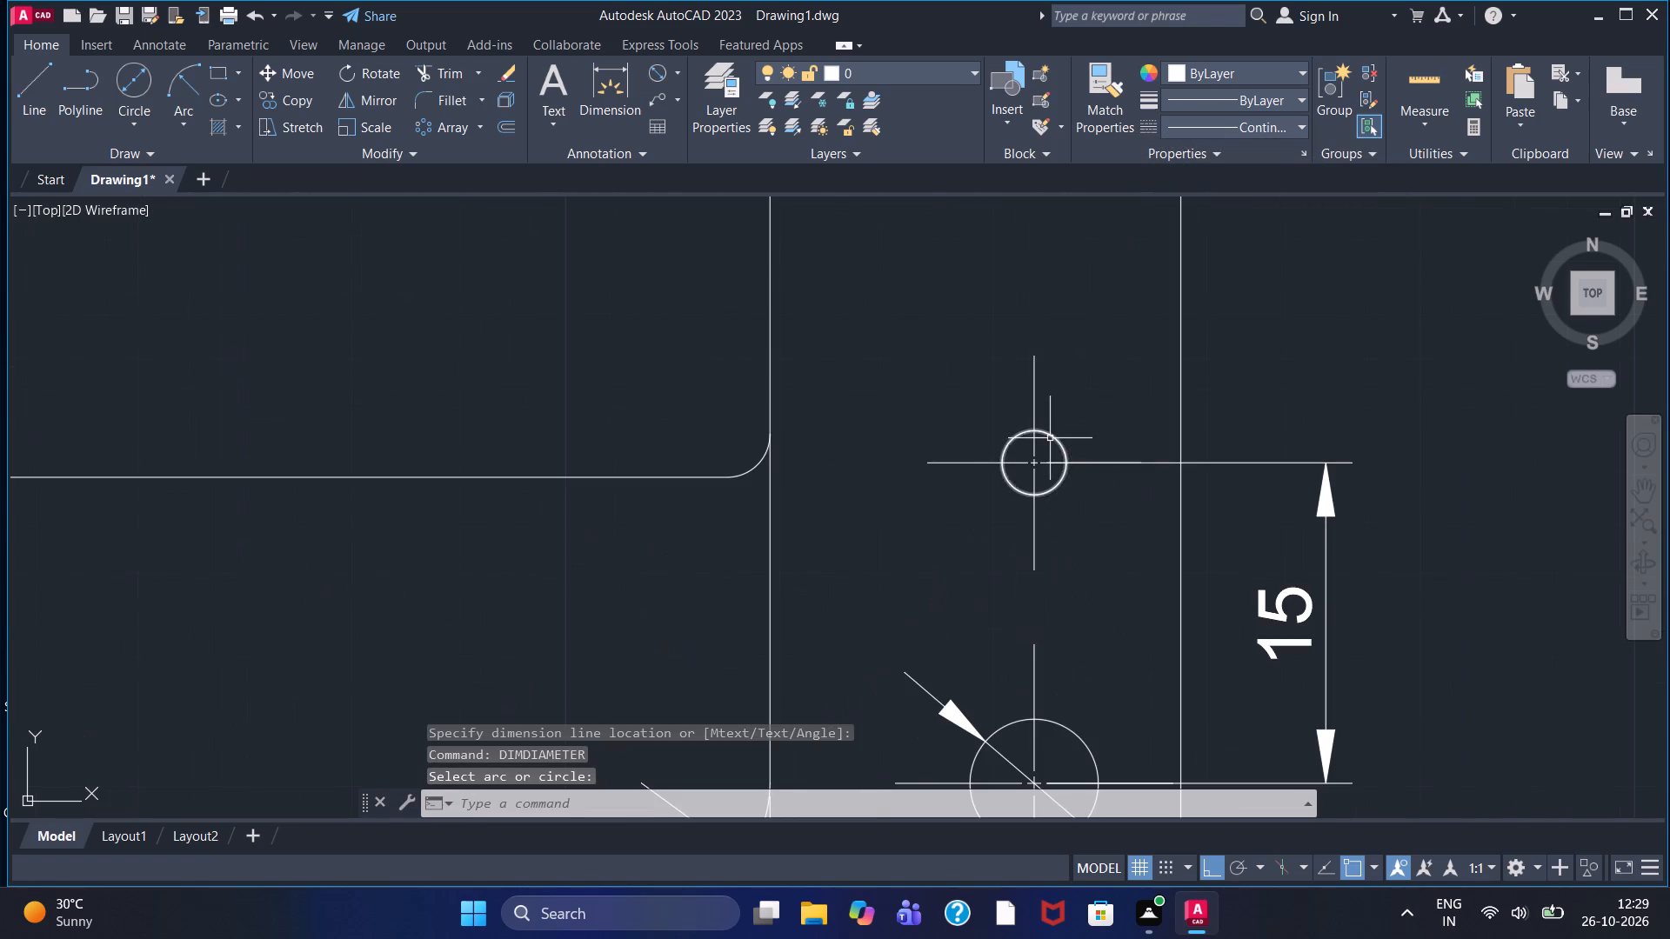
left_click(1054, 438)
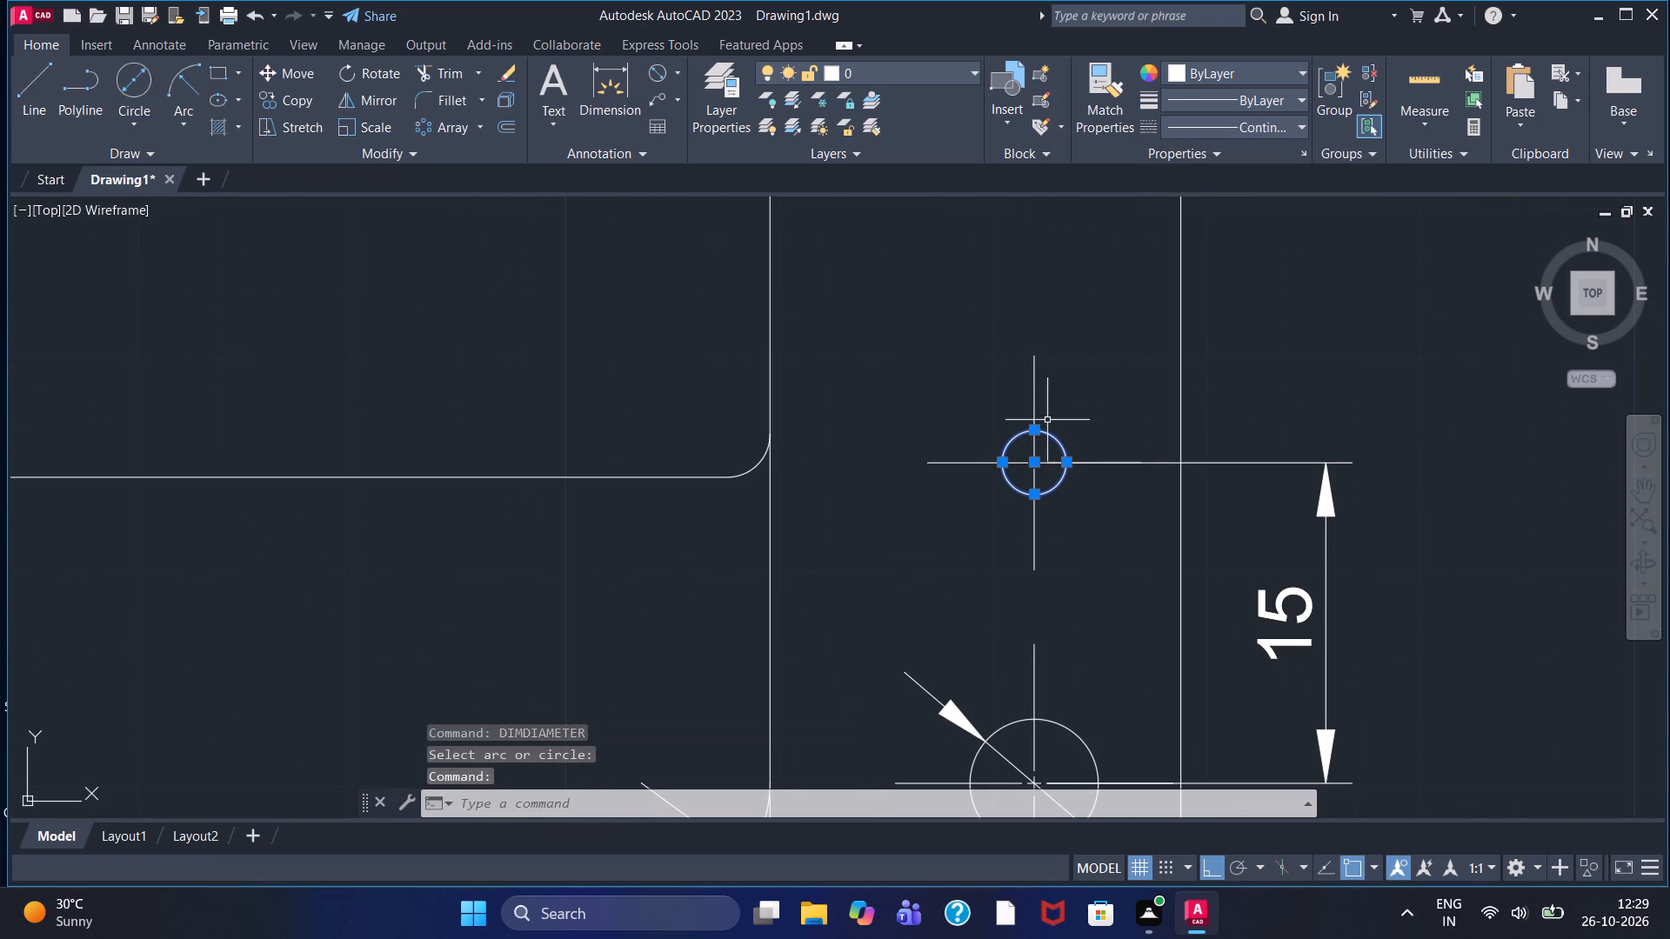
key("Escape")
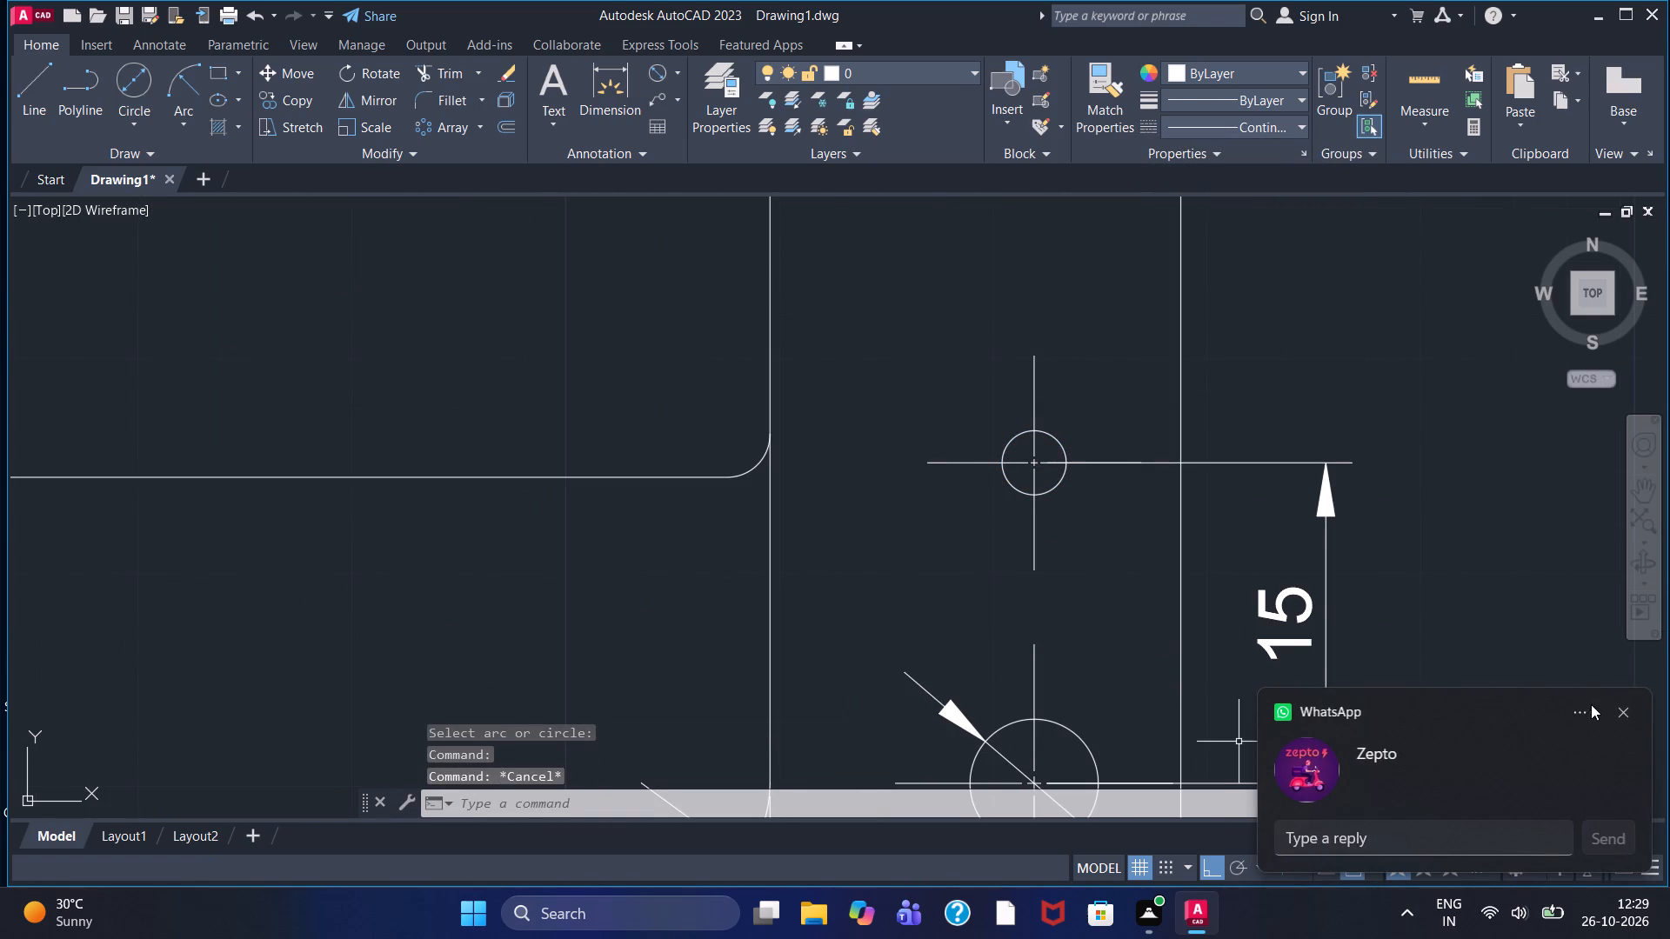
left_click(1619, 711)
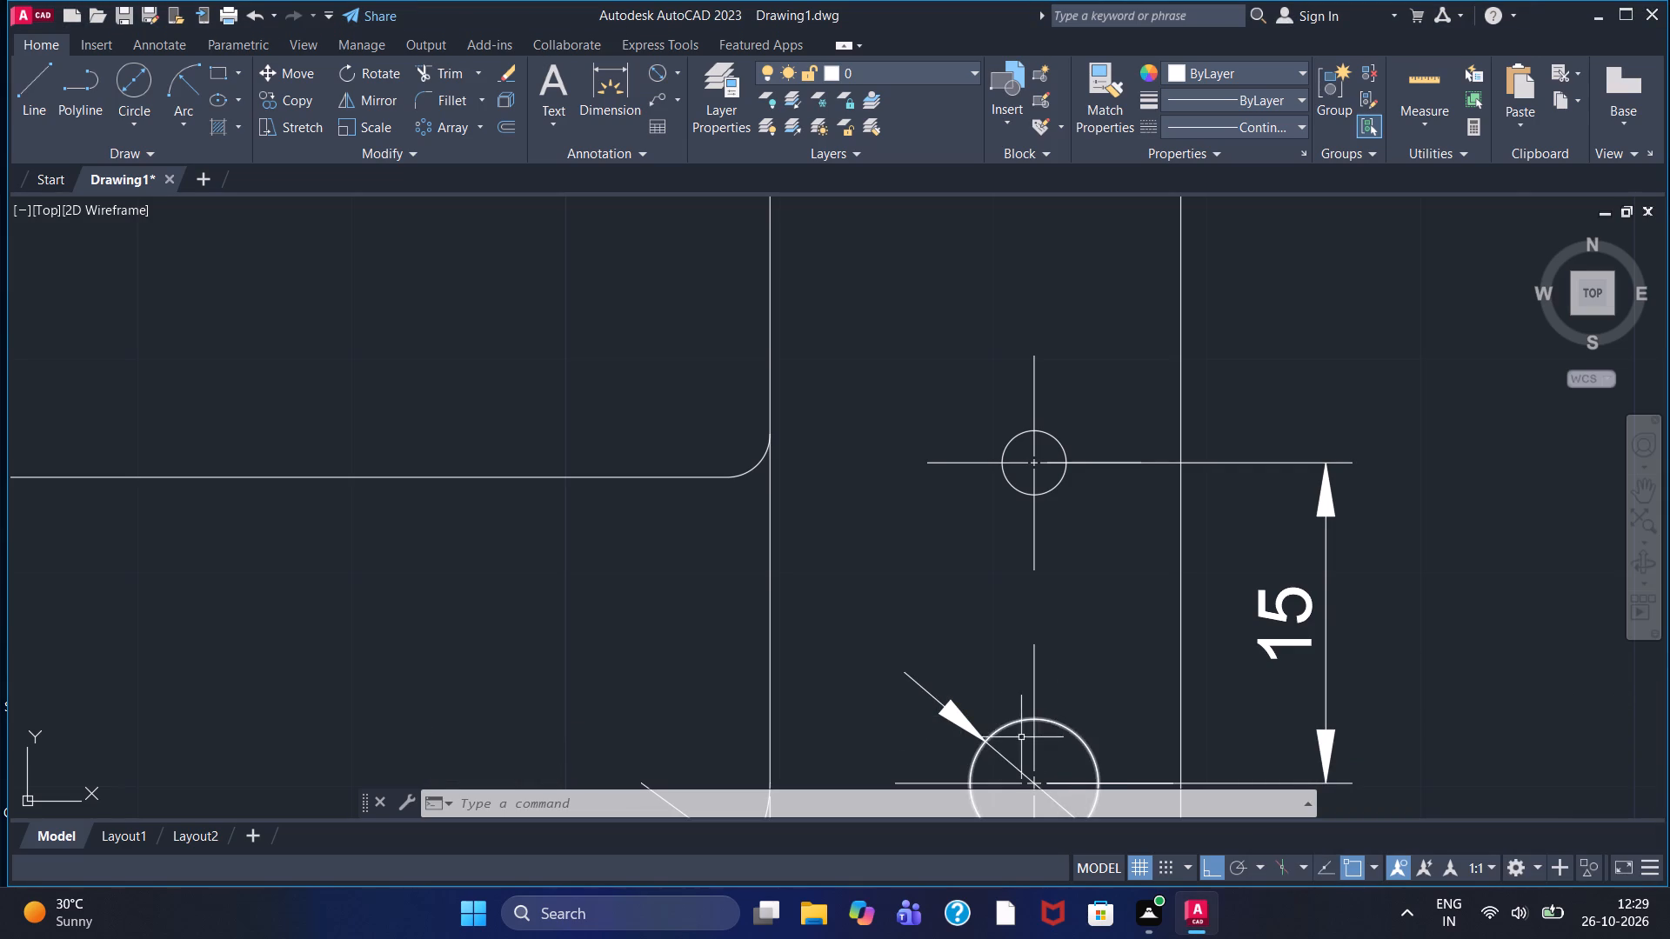
Add a diameter dimension to the small circle farthest from the flange, with its text diagonally above it toward the plate edge.
right_click(958, 727)
left_click(1040, 308)
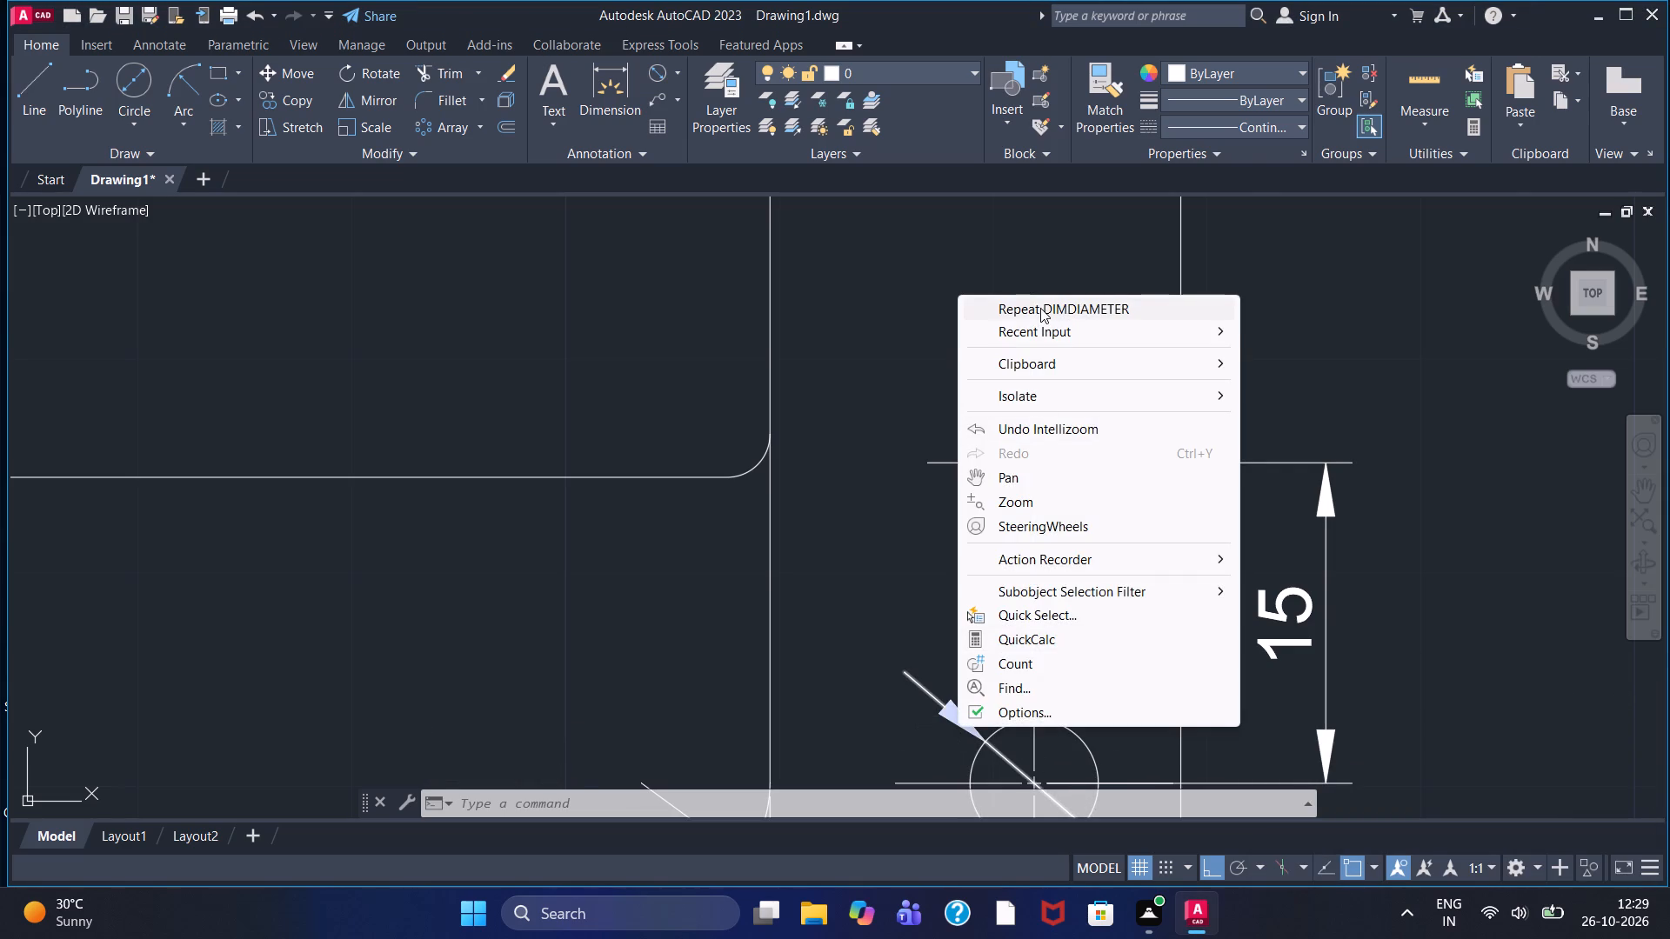
left_click(1063, 448)
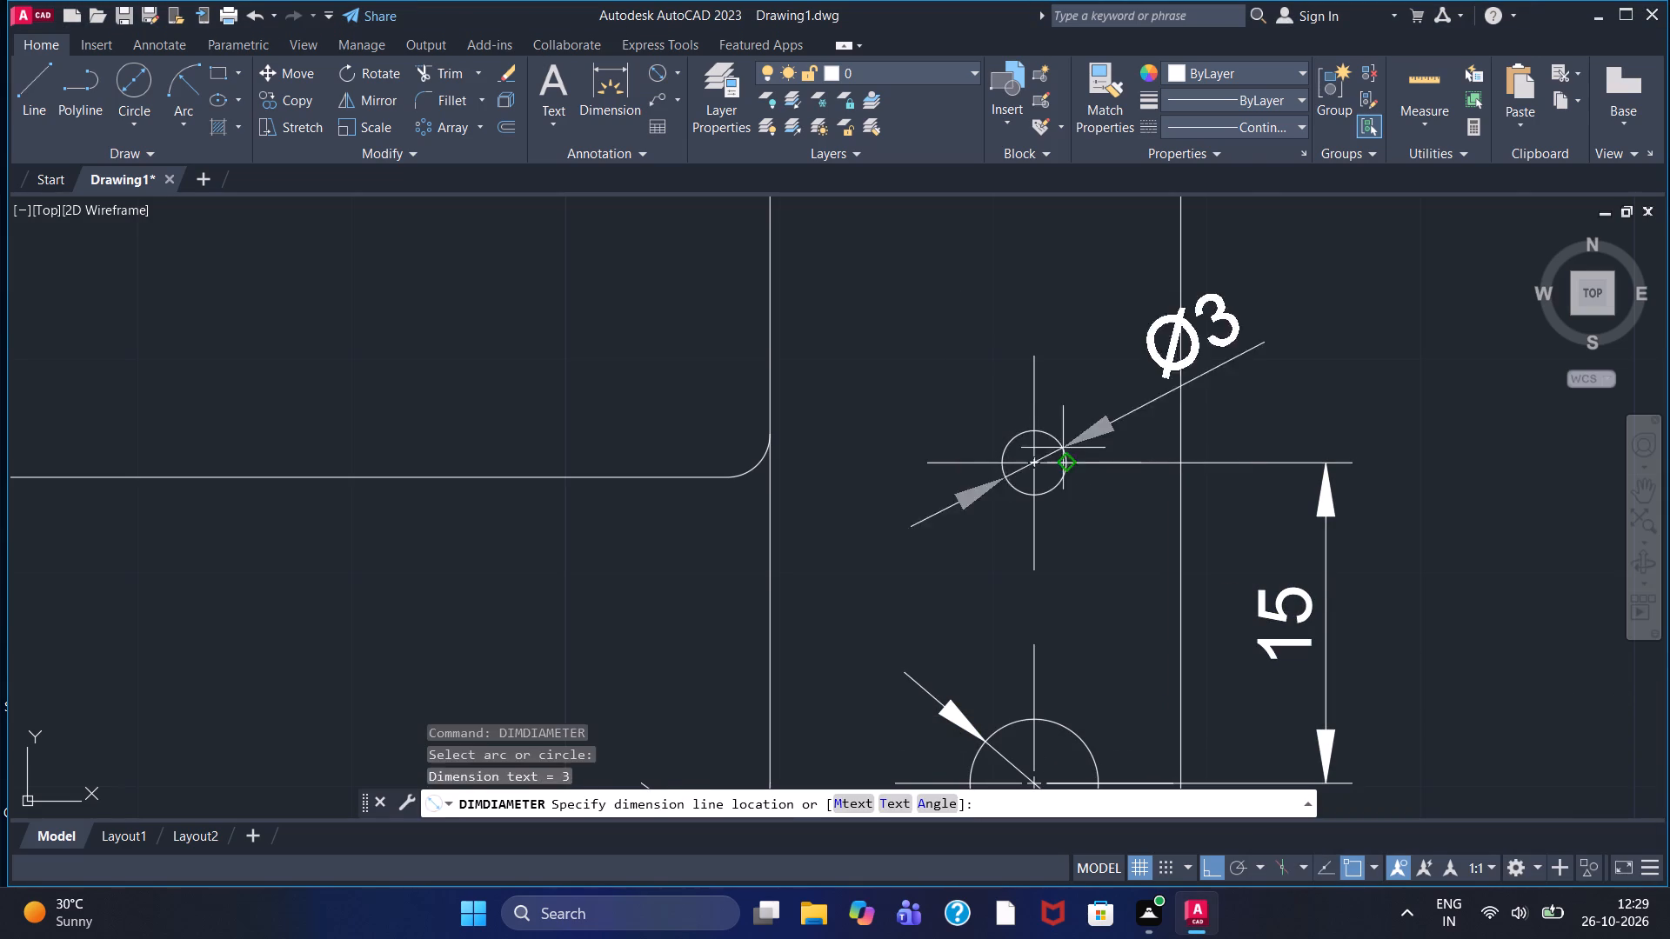
left_click(1087, 380)
Add a diameter dimension to the upper large circle farthest from the flange, placing its text up and outside the plate edge.
scroll(1088, 403, "down", 2)
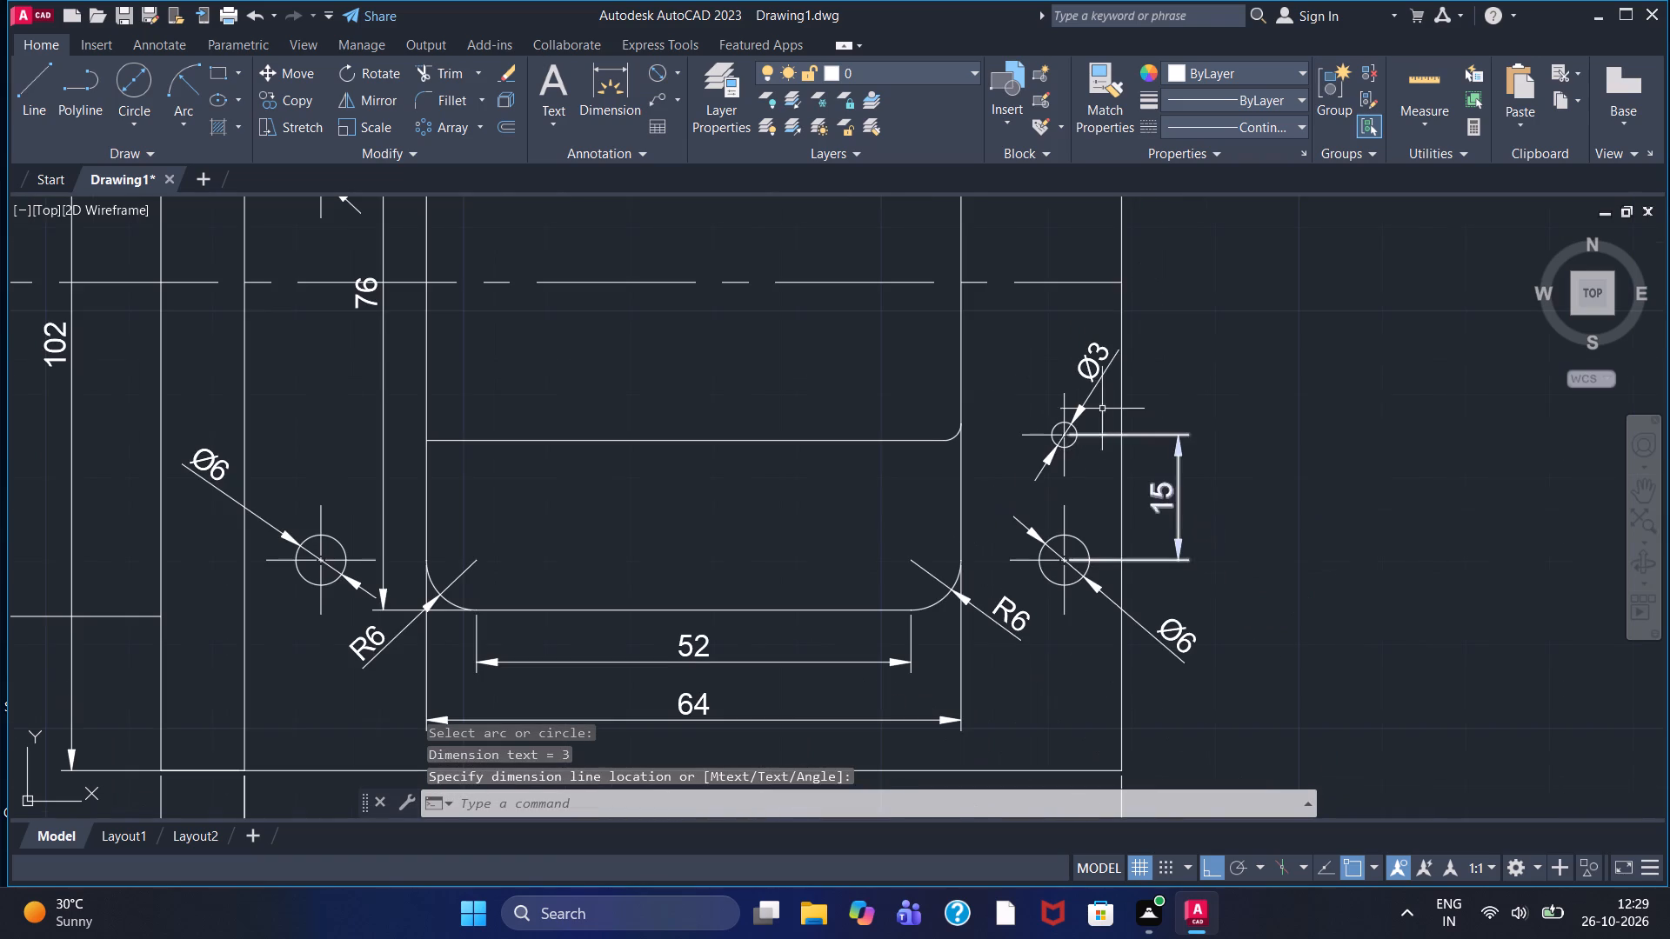
scroll(1045, 407, "down", 1)
middle_click_drag(1045, 273, 987, 553)
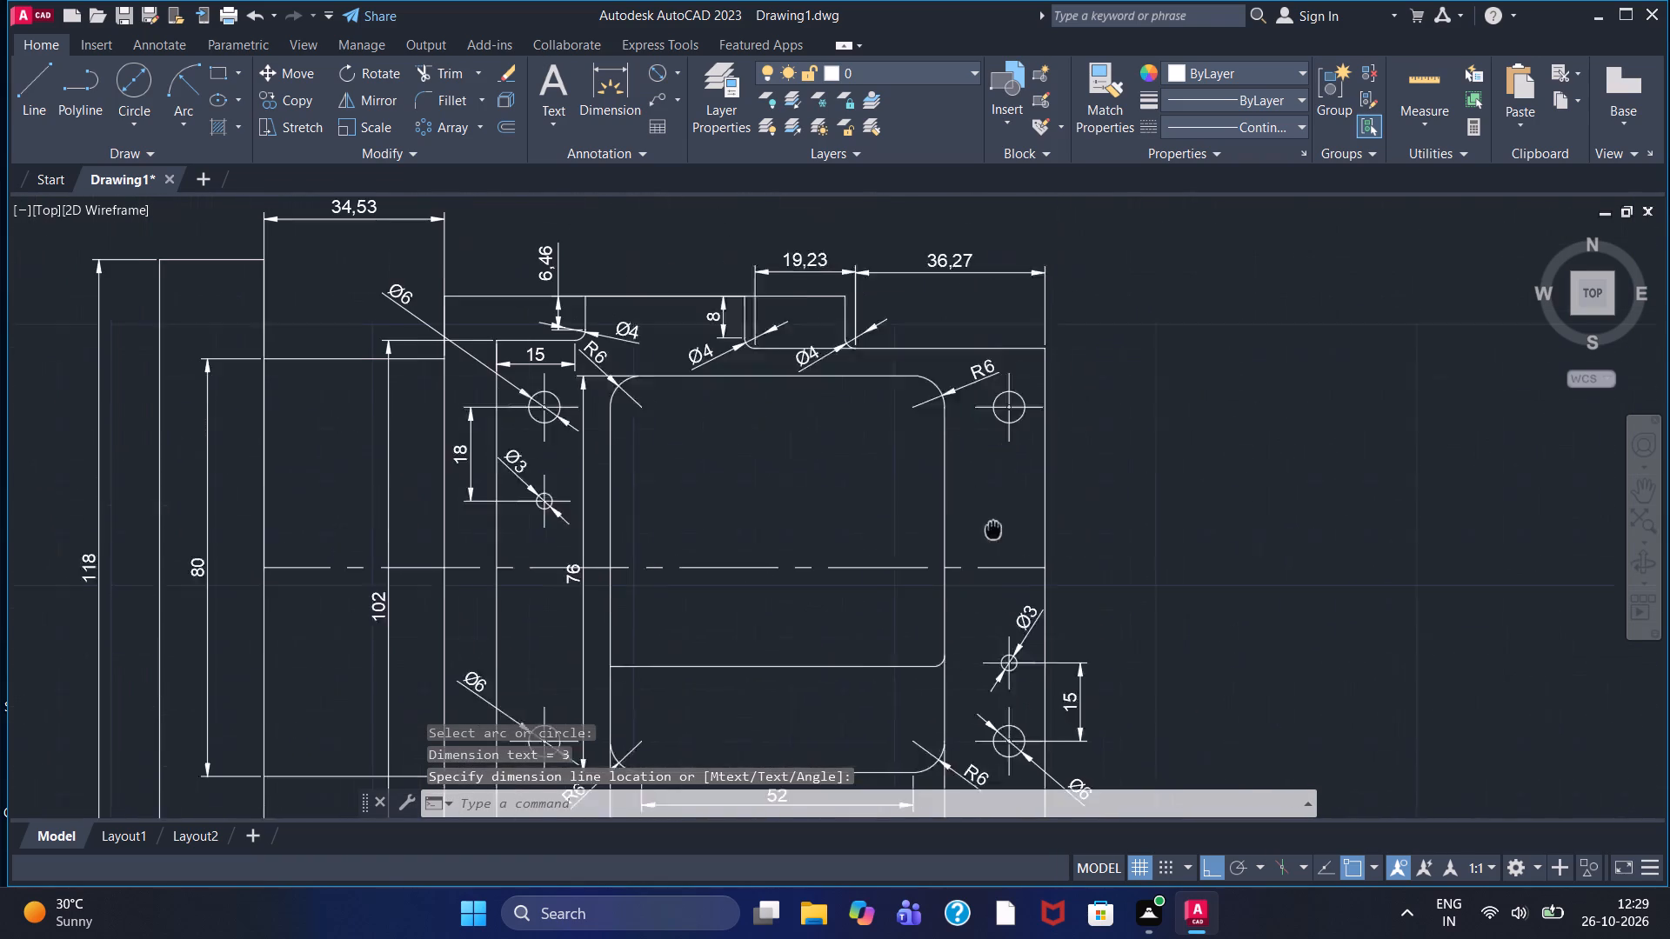
middle_click_drag(987, 553, 984, 559)
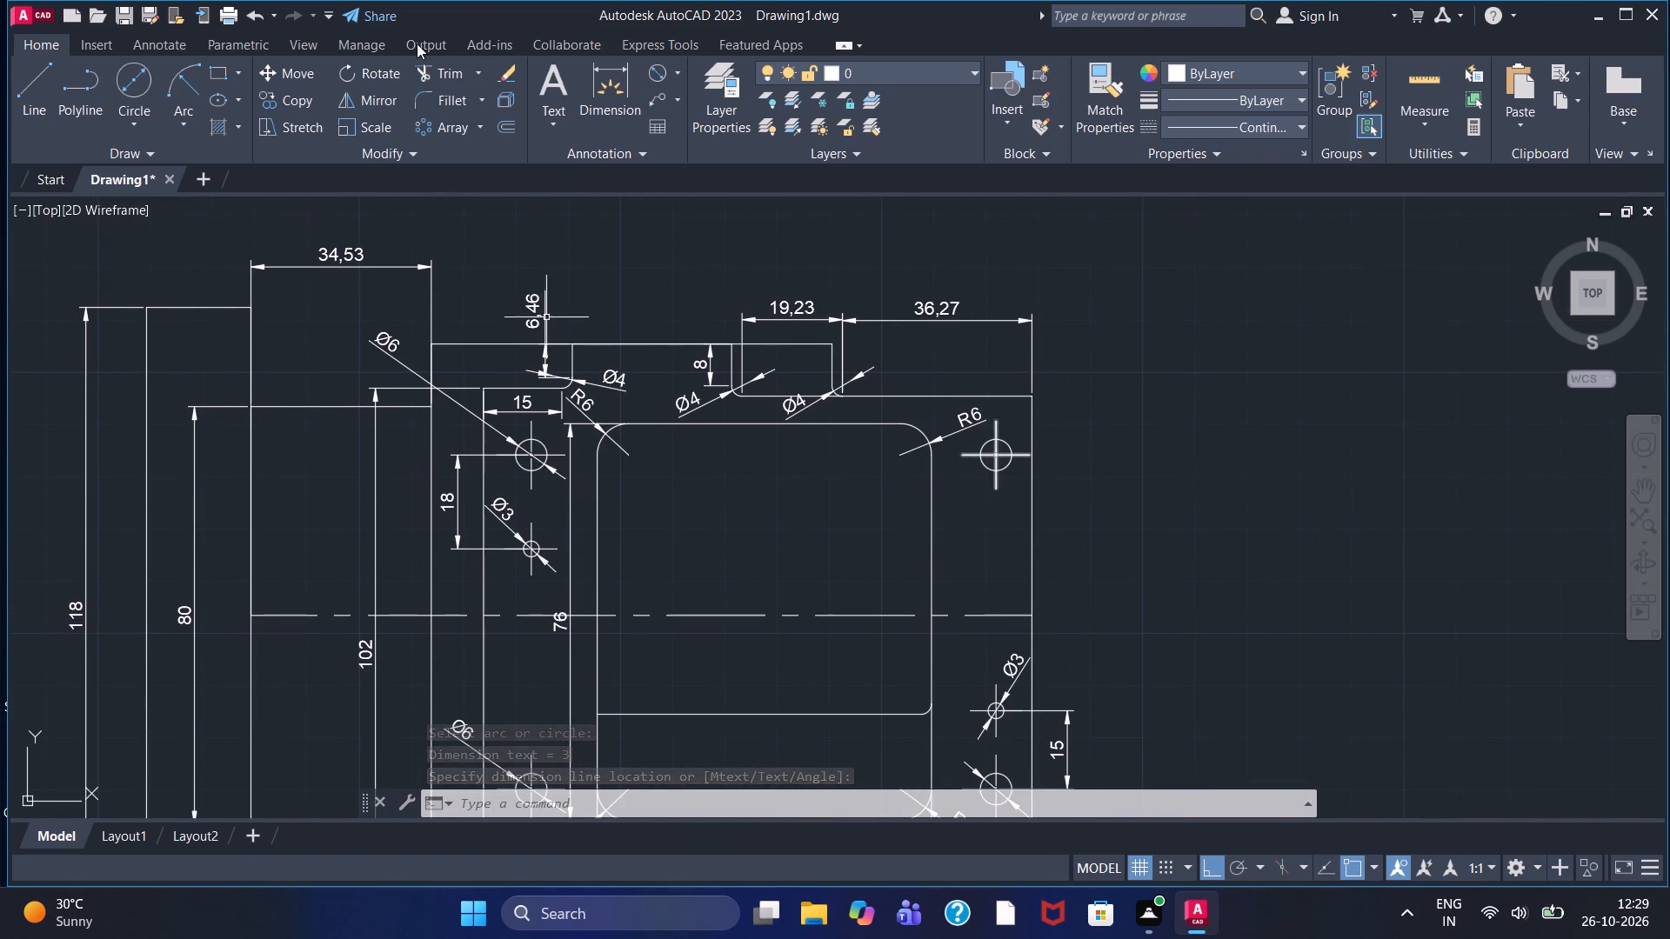
left_click(657, 70)
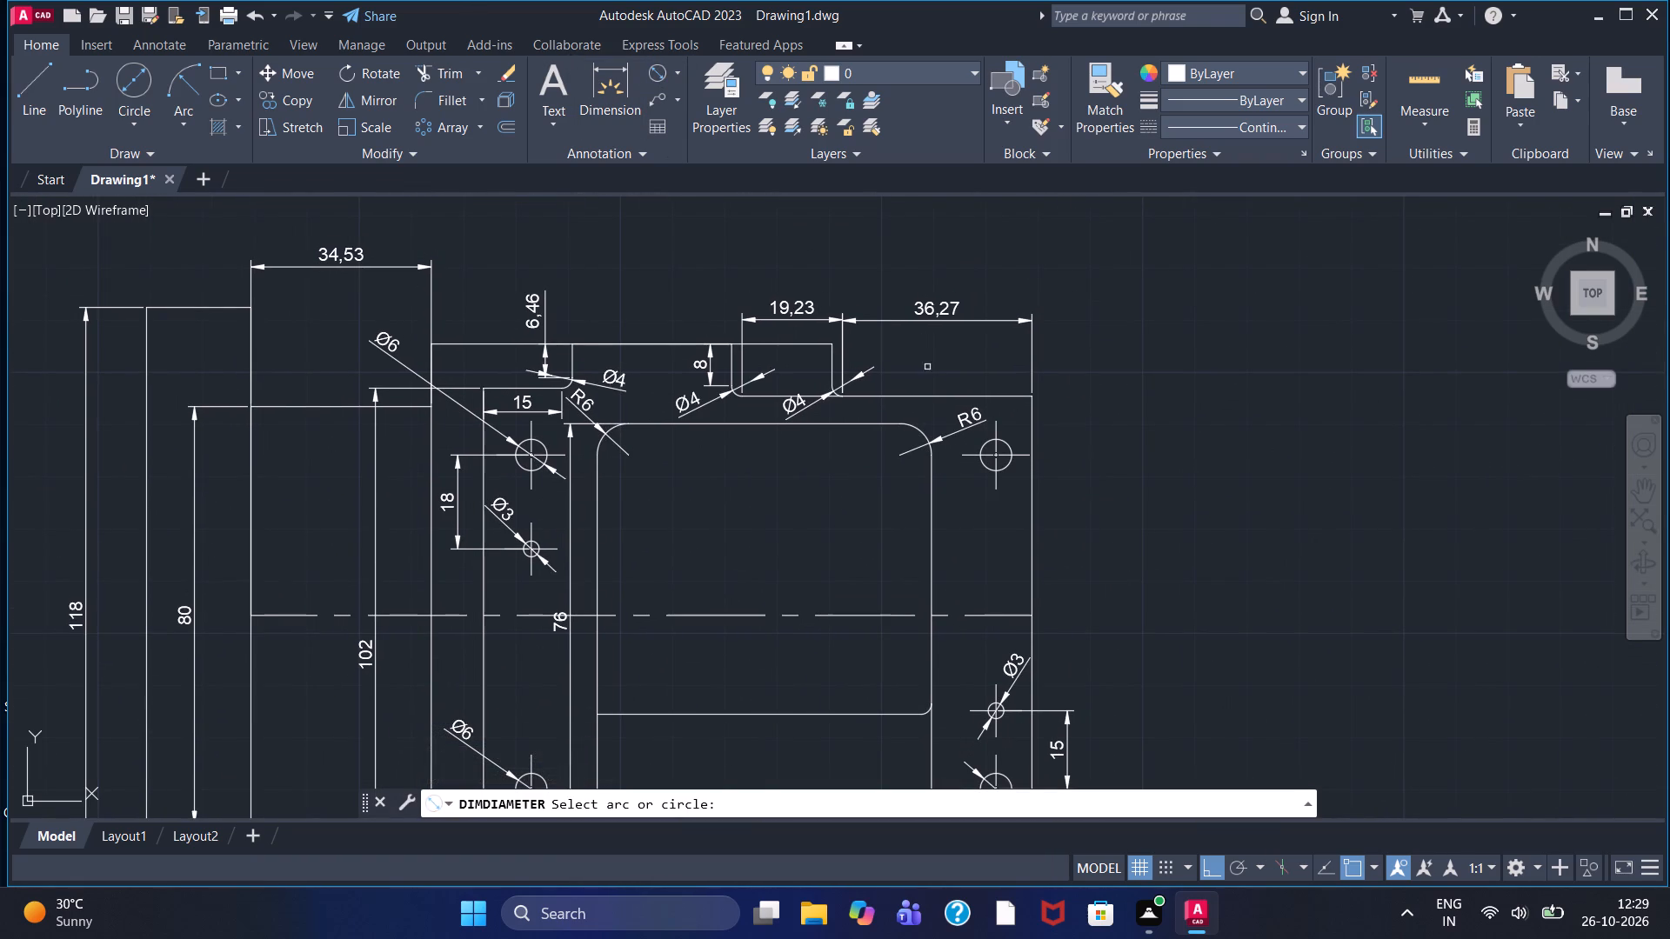
left_click(1009, 449)
double_click(1072, 419)
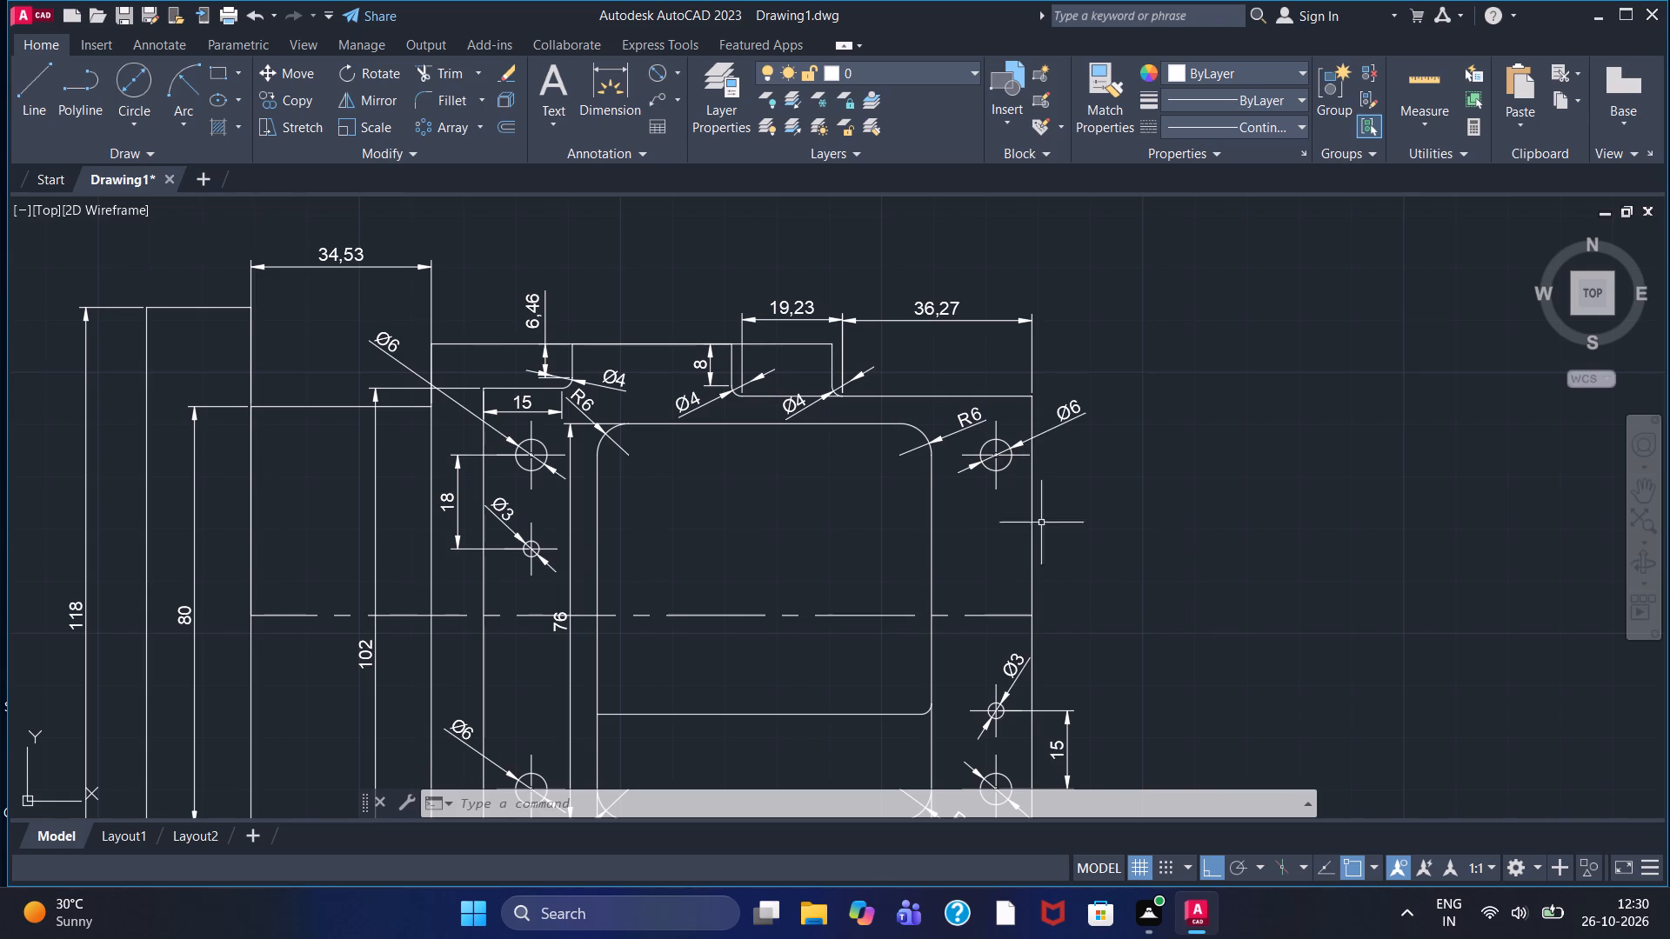
Examine the dimensions of the window view up close, and look over the neighbouring section view and the whole set of views.
scroll(871, 466, "up", 2)
scroll(865, 474, "down", 2)
middle_click_drag(829, 544, 811, 417)
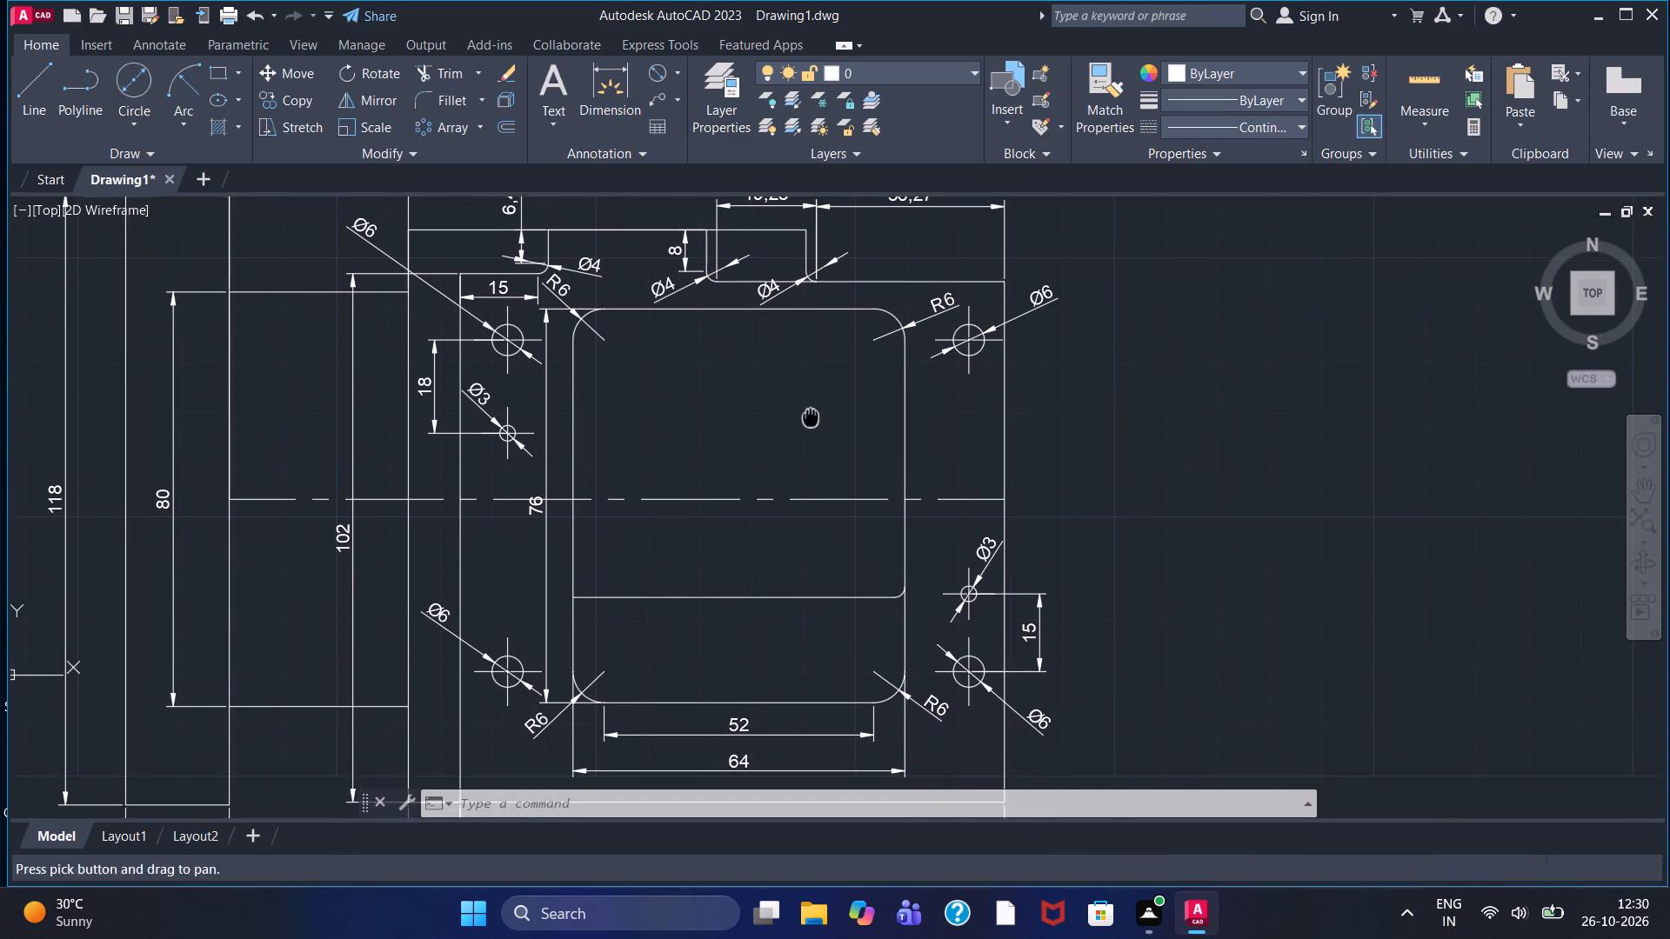
scroll(811, 430, "down", 2)
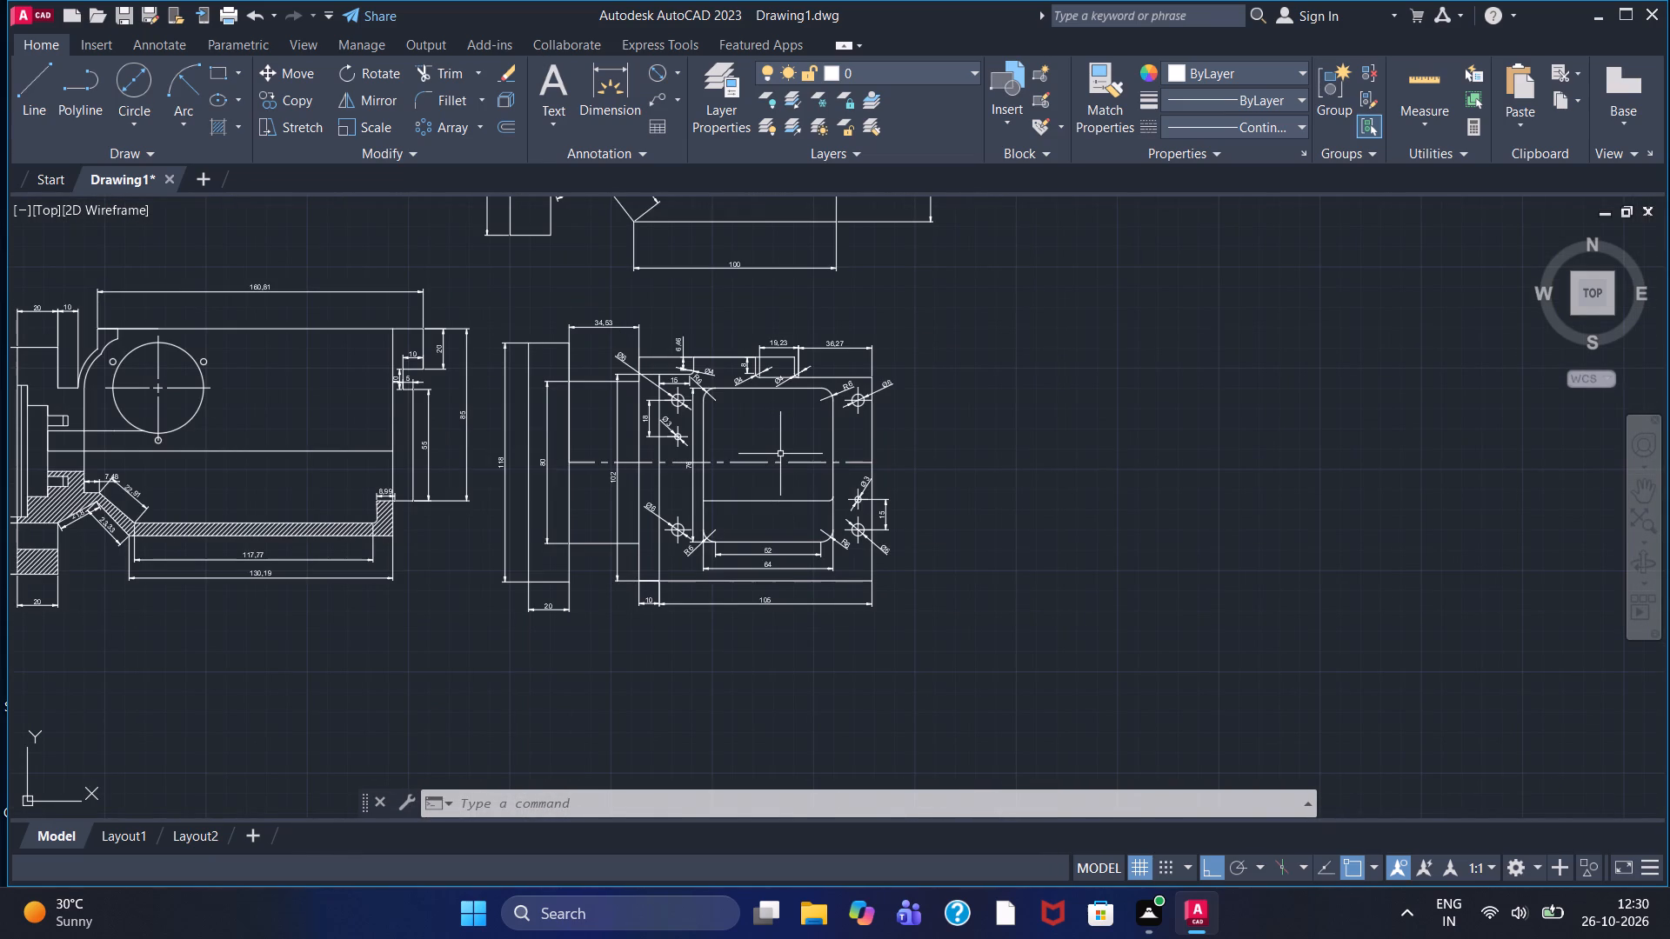
scroll(778, 446, "down", 1)
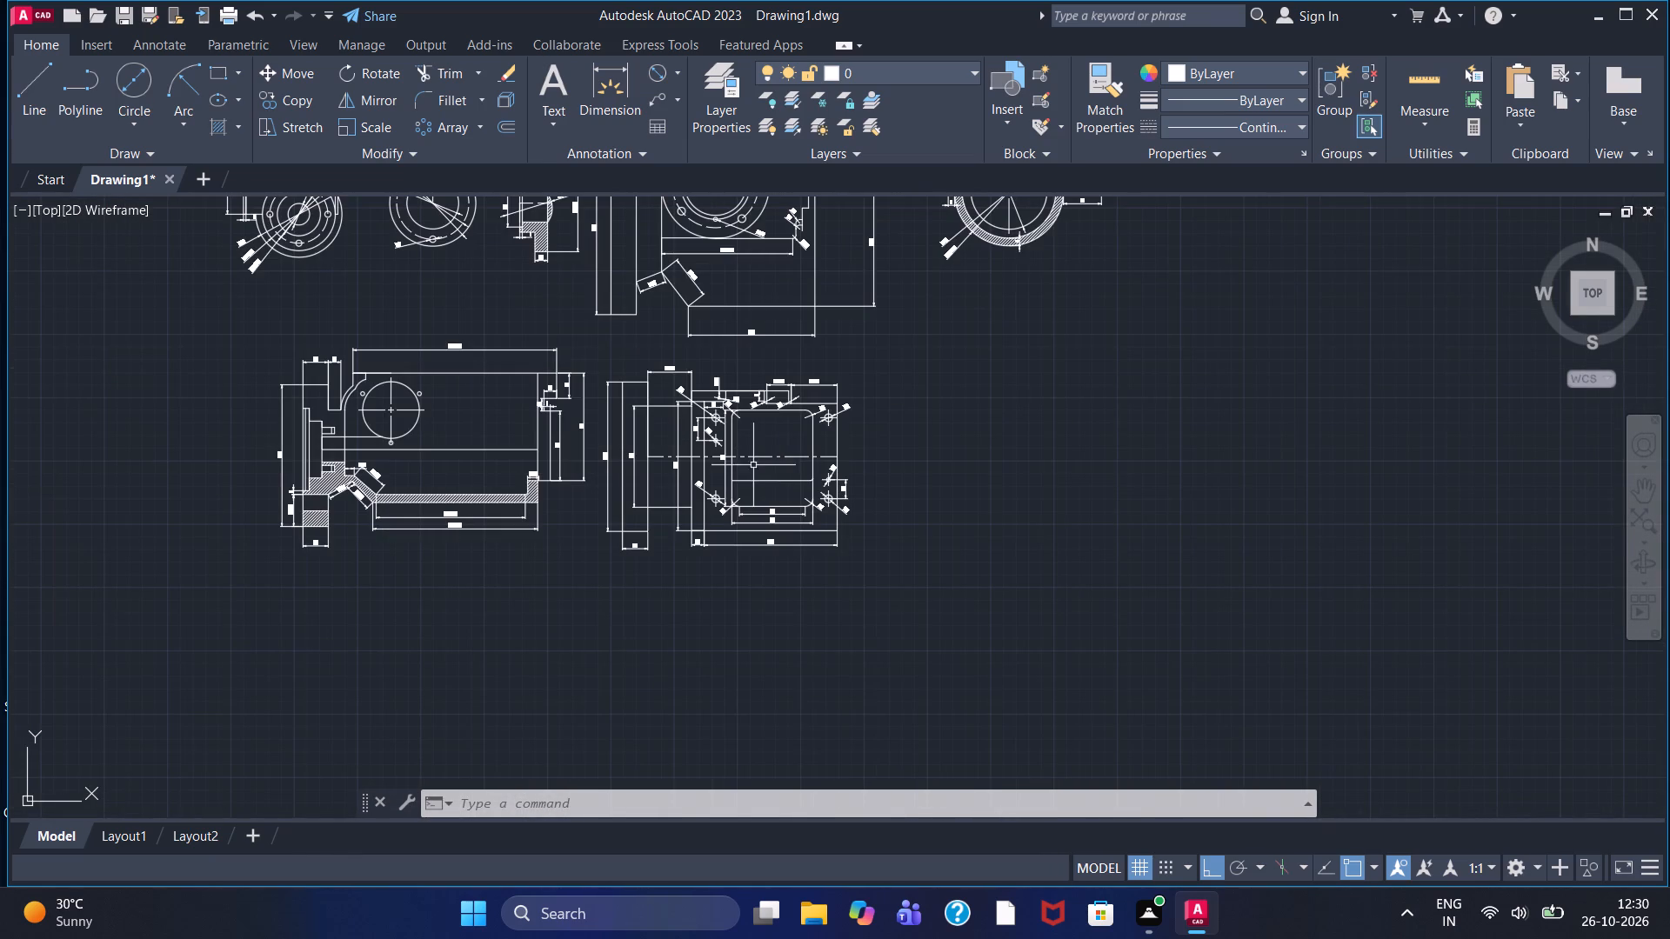
scroll(604, 357, "up", 2)
scroll(600, 354, "down", 1)
scroll(765, 515, "up", 1)
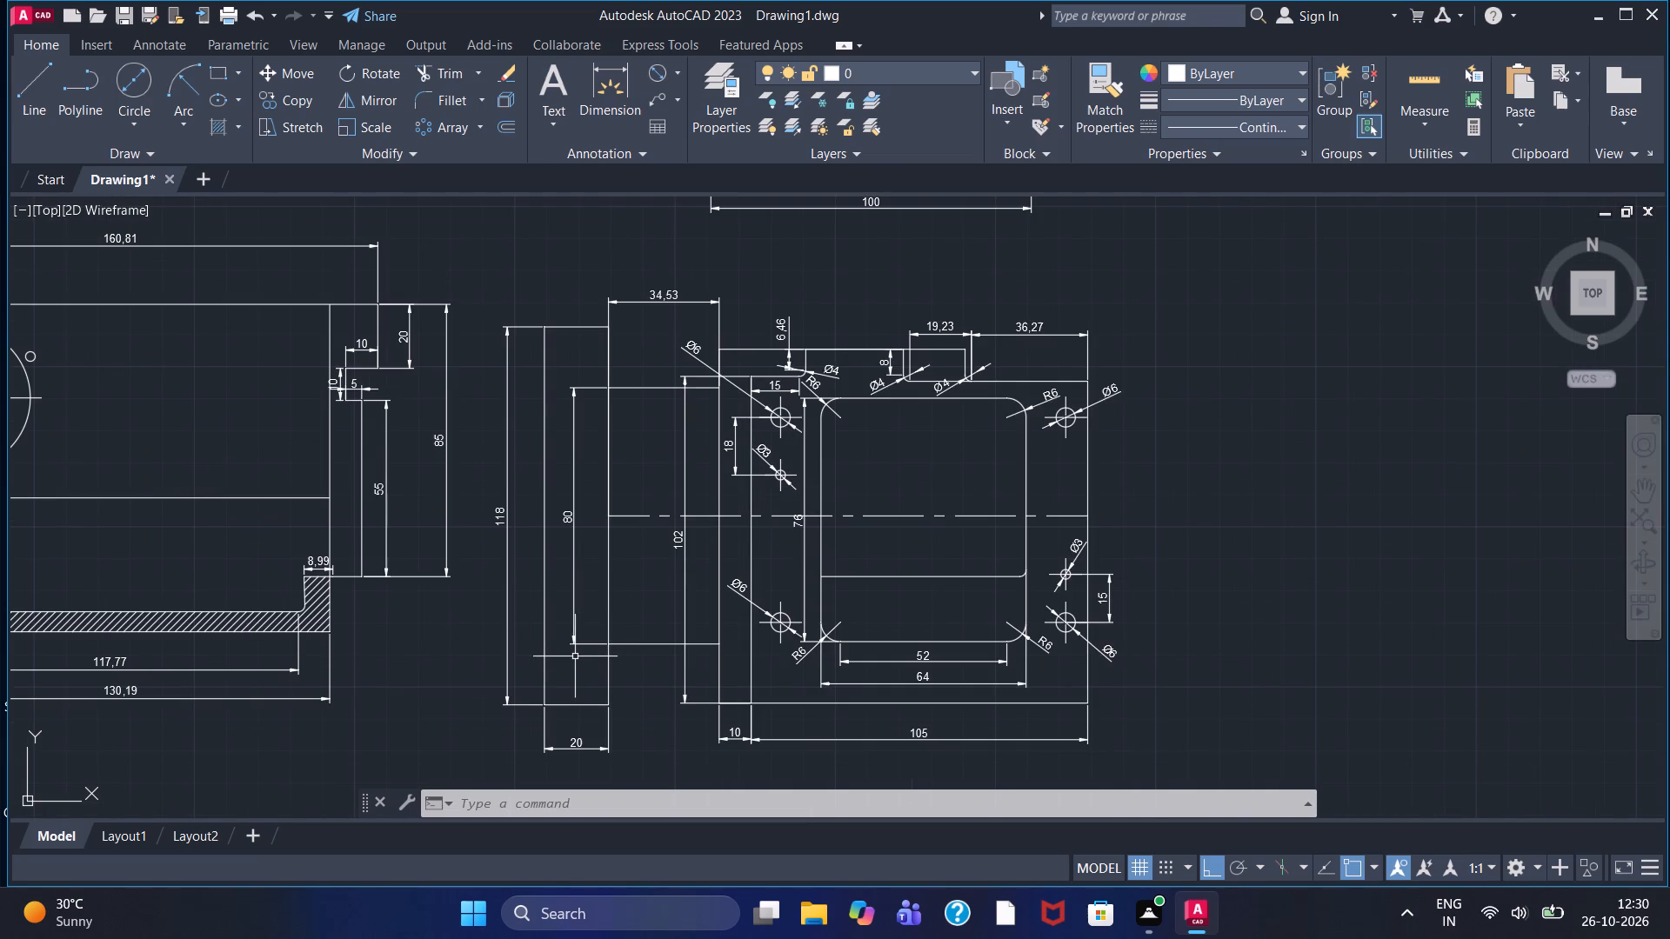
scroll(567, 650, "up", 1)
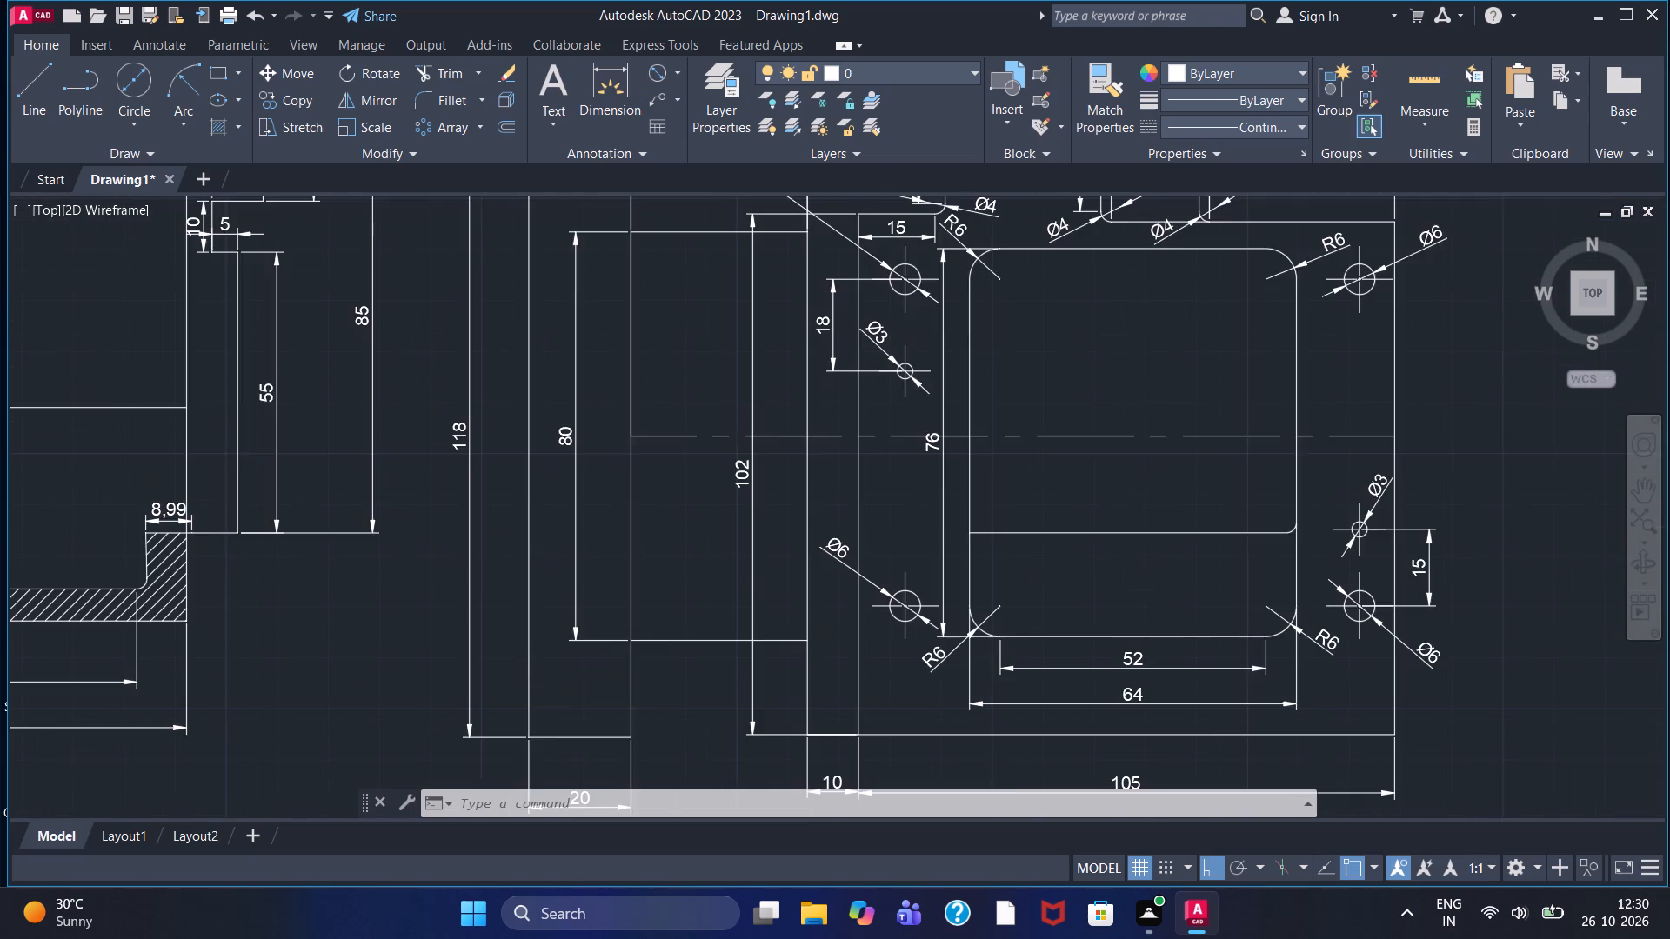
scroll(565, 649, "up", 1)
scroll(661, 613, "down", 1)
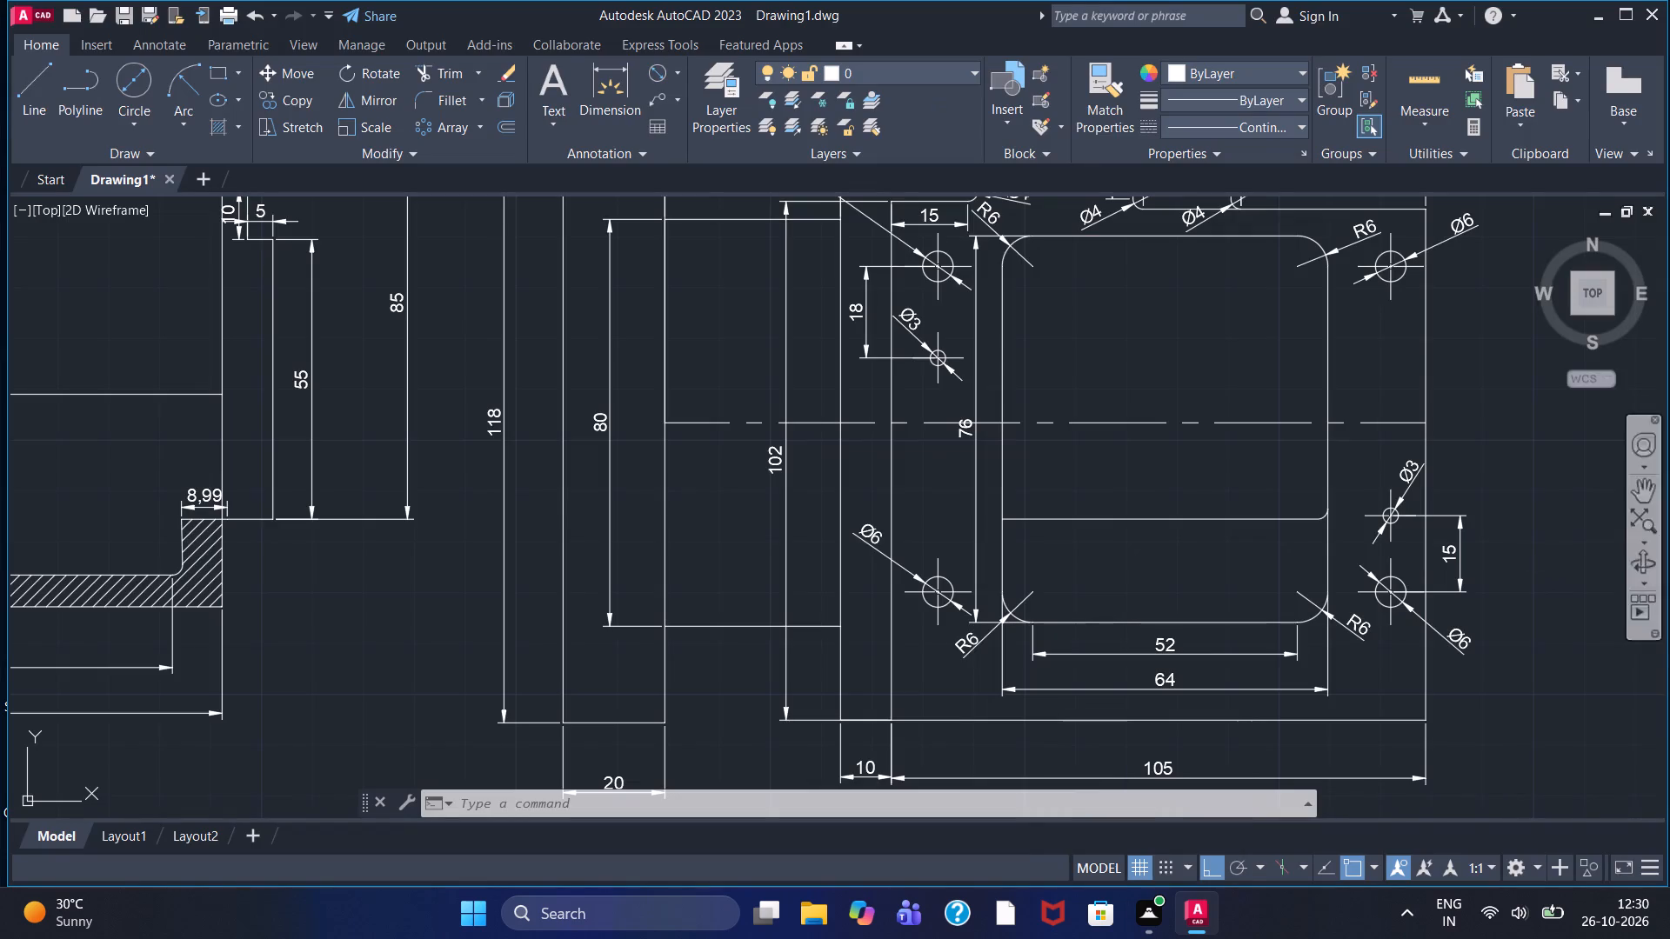
scroll(1226, 537, "up", 2)
scroll(1202, 549, "down", 1)
scroll(1132, 589, "down", 1)
middle_click_drag(1124, 595, 929, 585)
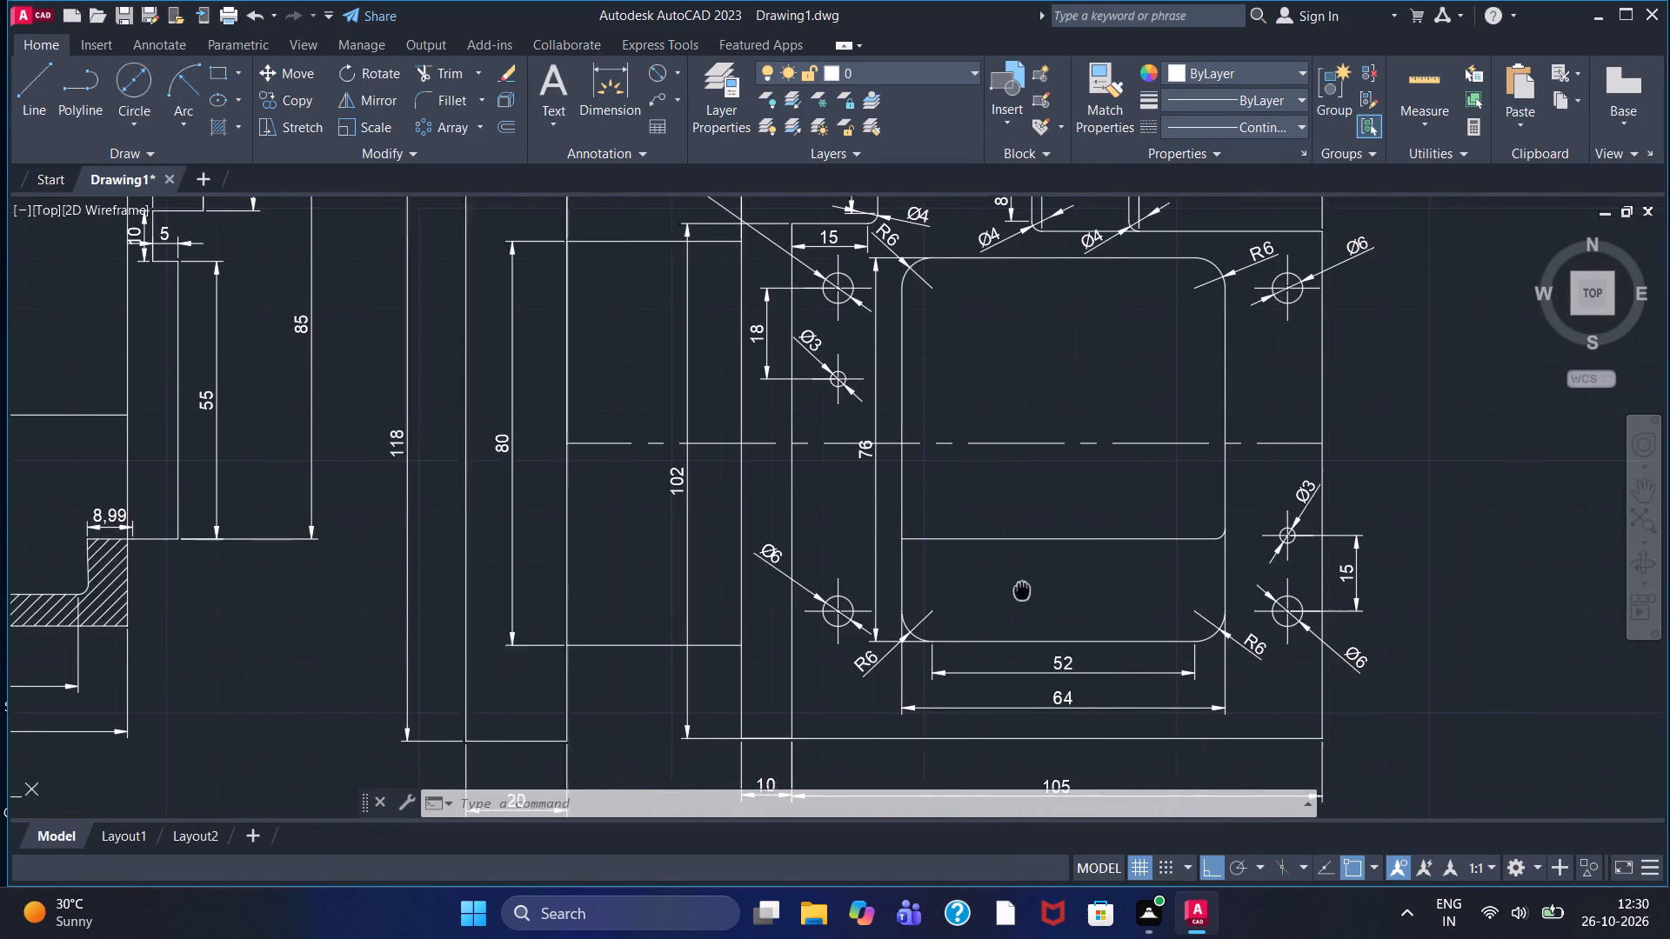
middle_click_drag(929, 585, 877, 570)
scroll(874, 565, "down", 2)
scroll(887, 530, "up", 1)
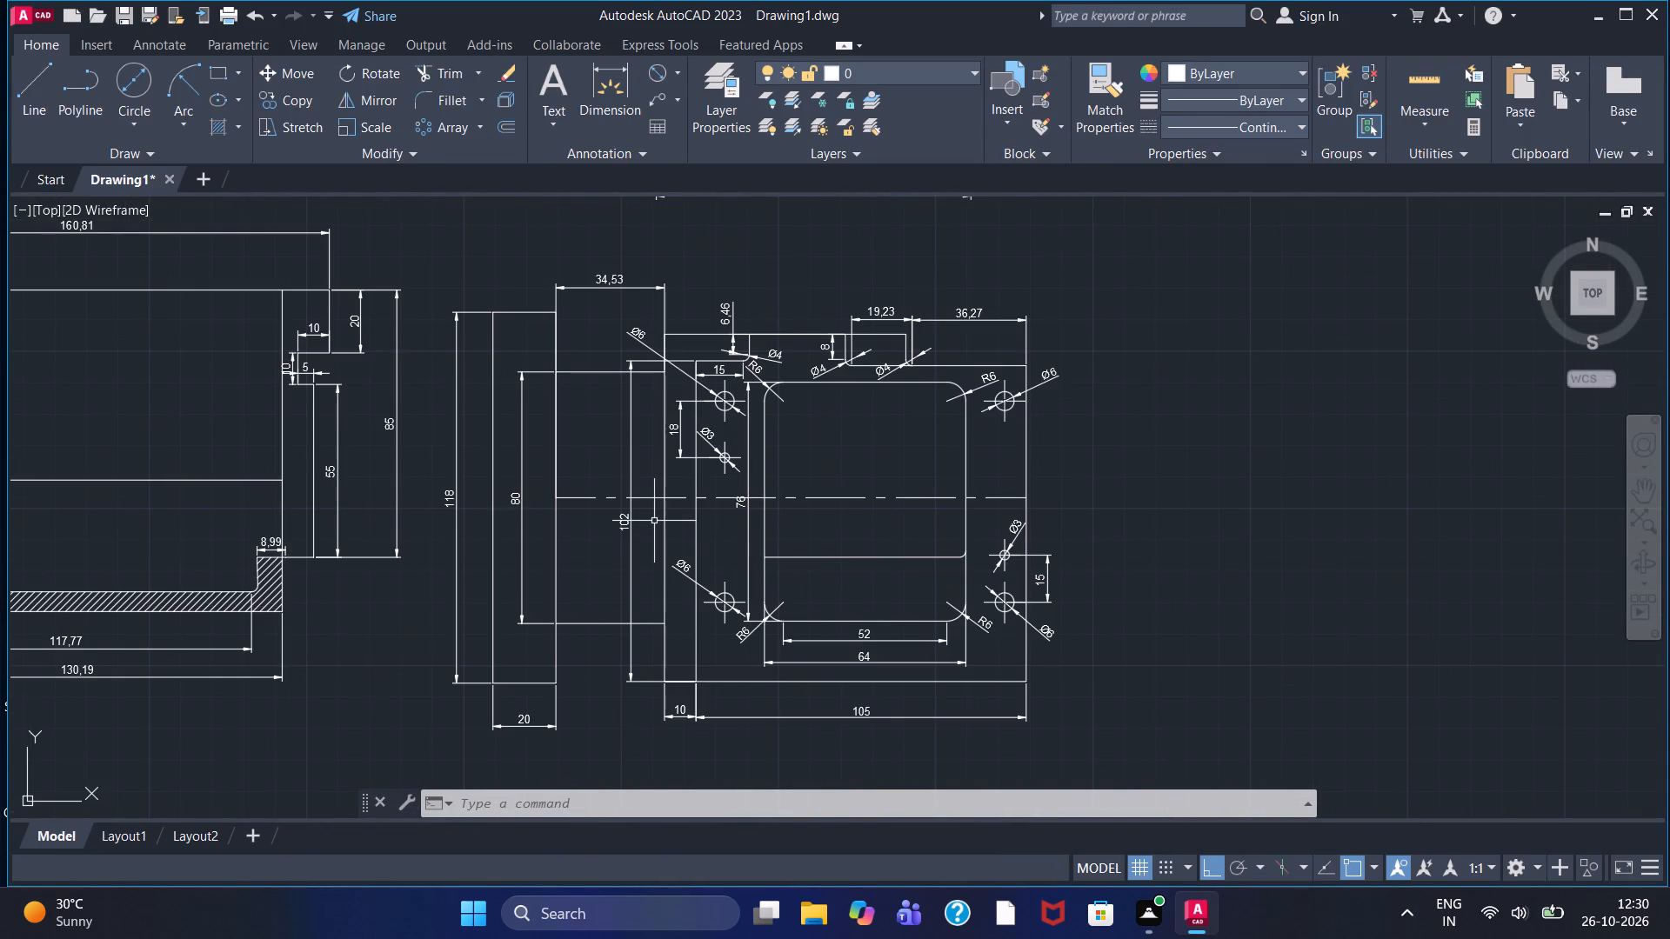
scroll(651, 522, "up", 3)
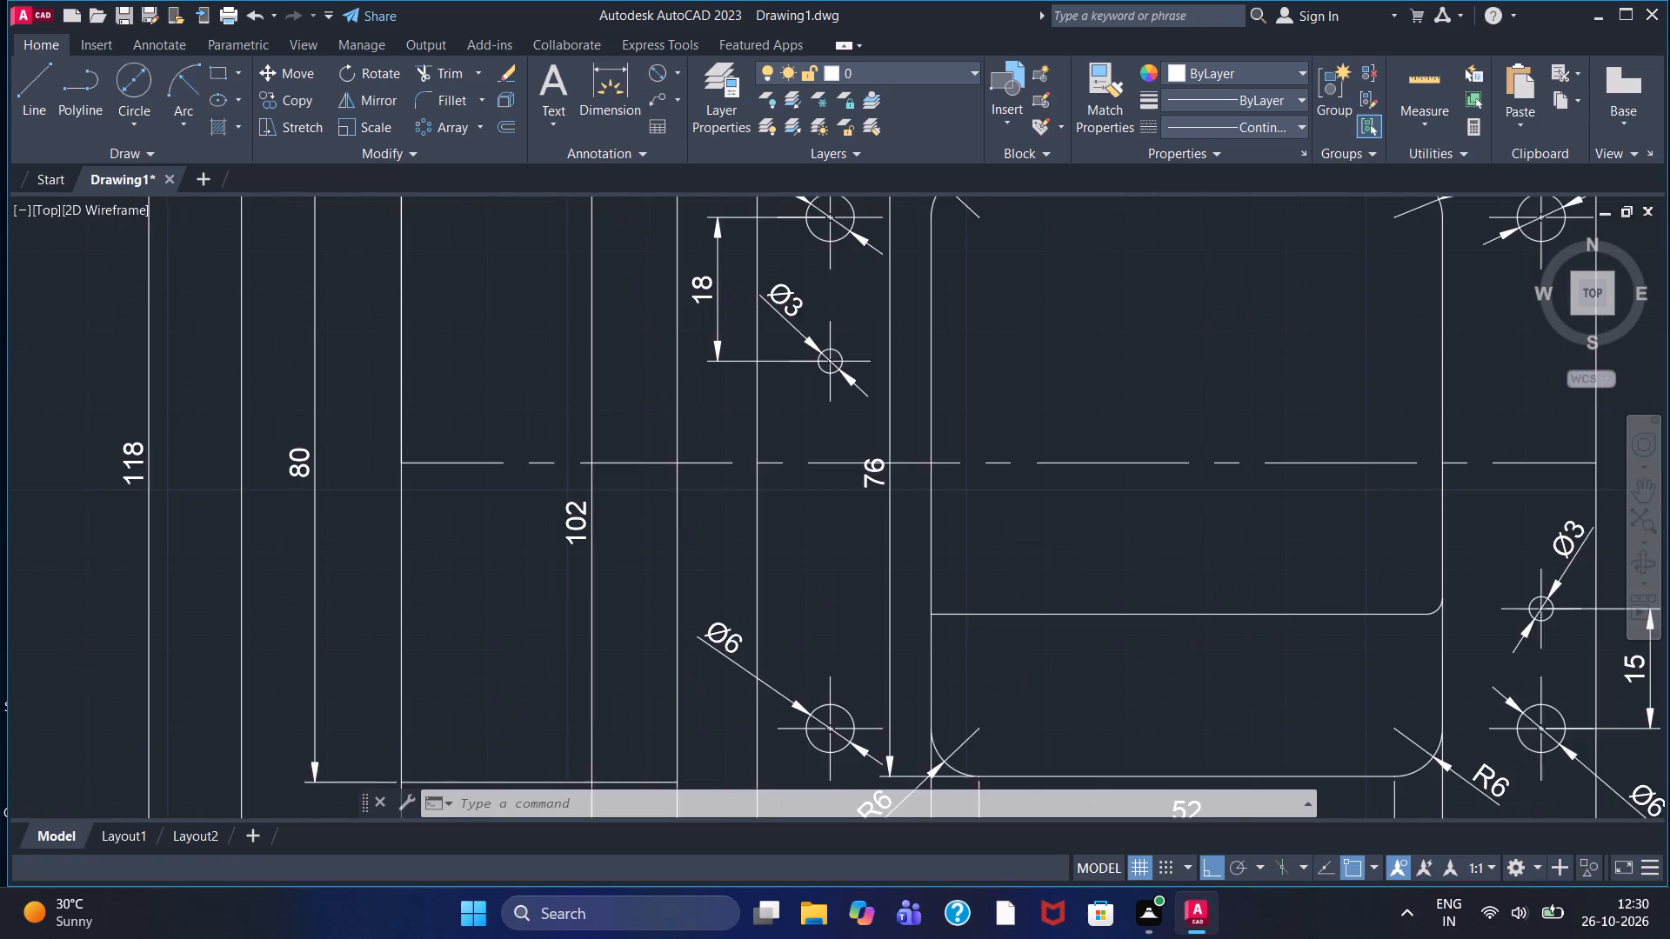
middle_click_drag(934, 544, 892, 356)
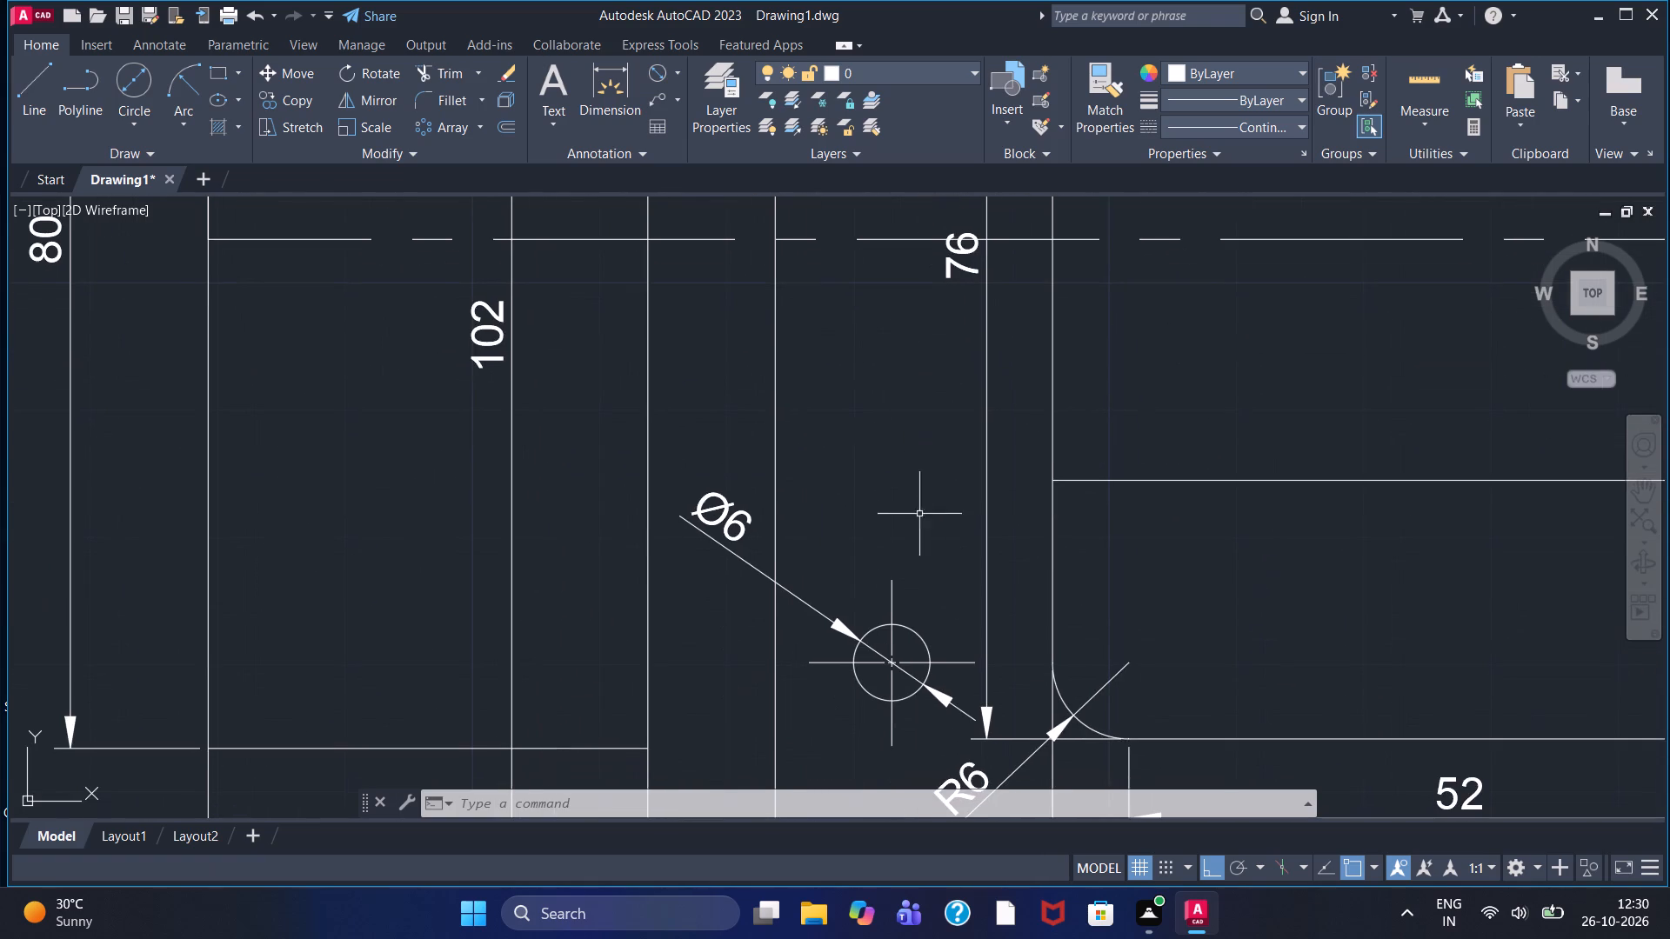
middle_click_drag(919, 514, 845, 316)
middle_click_drag(1306, 688, 1143, 535)
scroll(1139, 545, "down", 1)
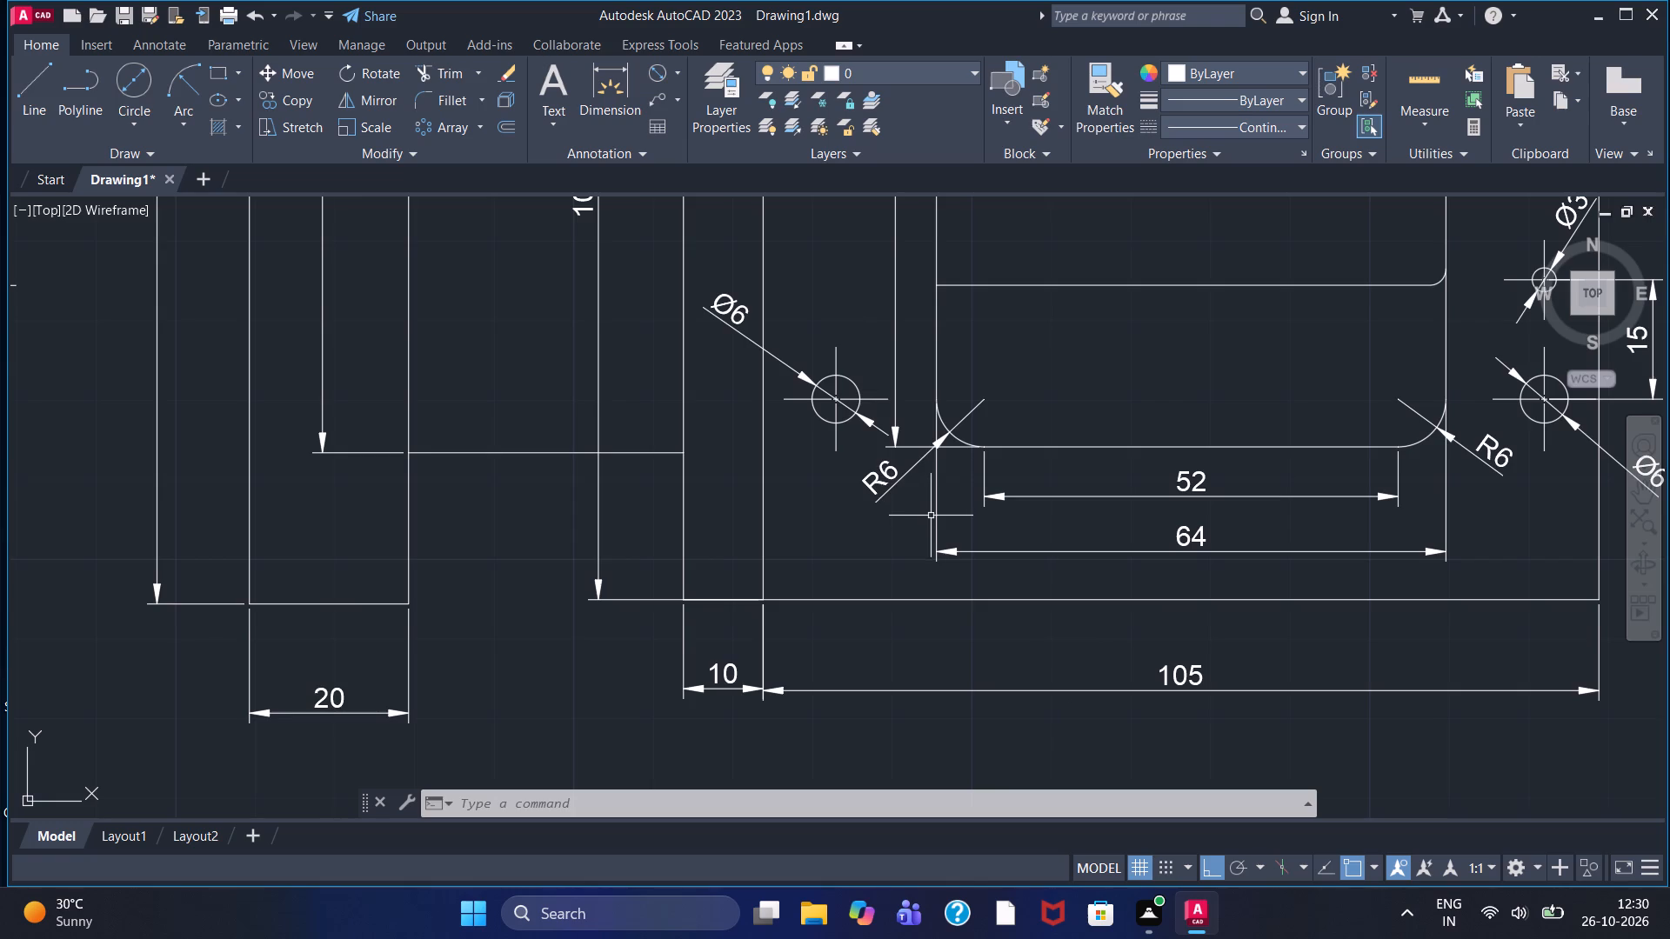
scroll(955, 584, "down", 2)
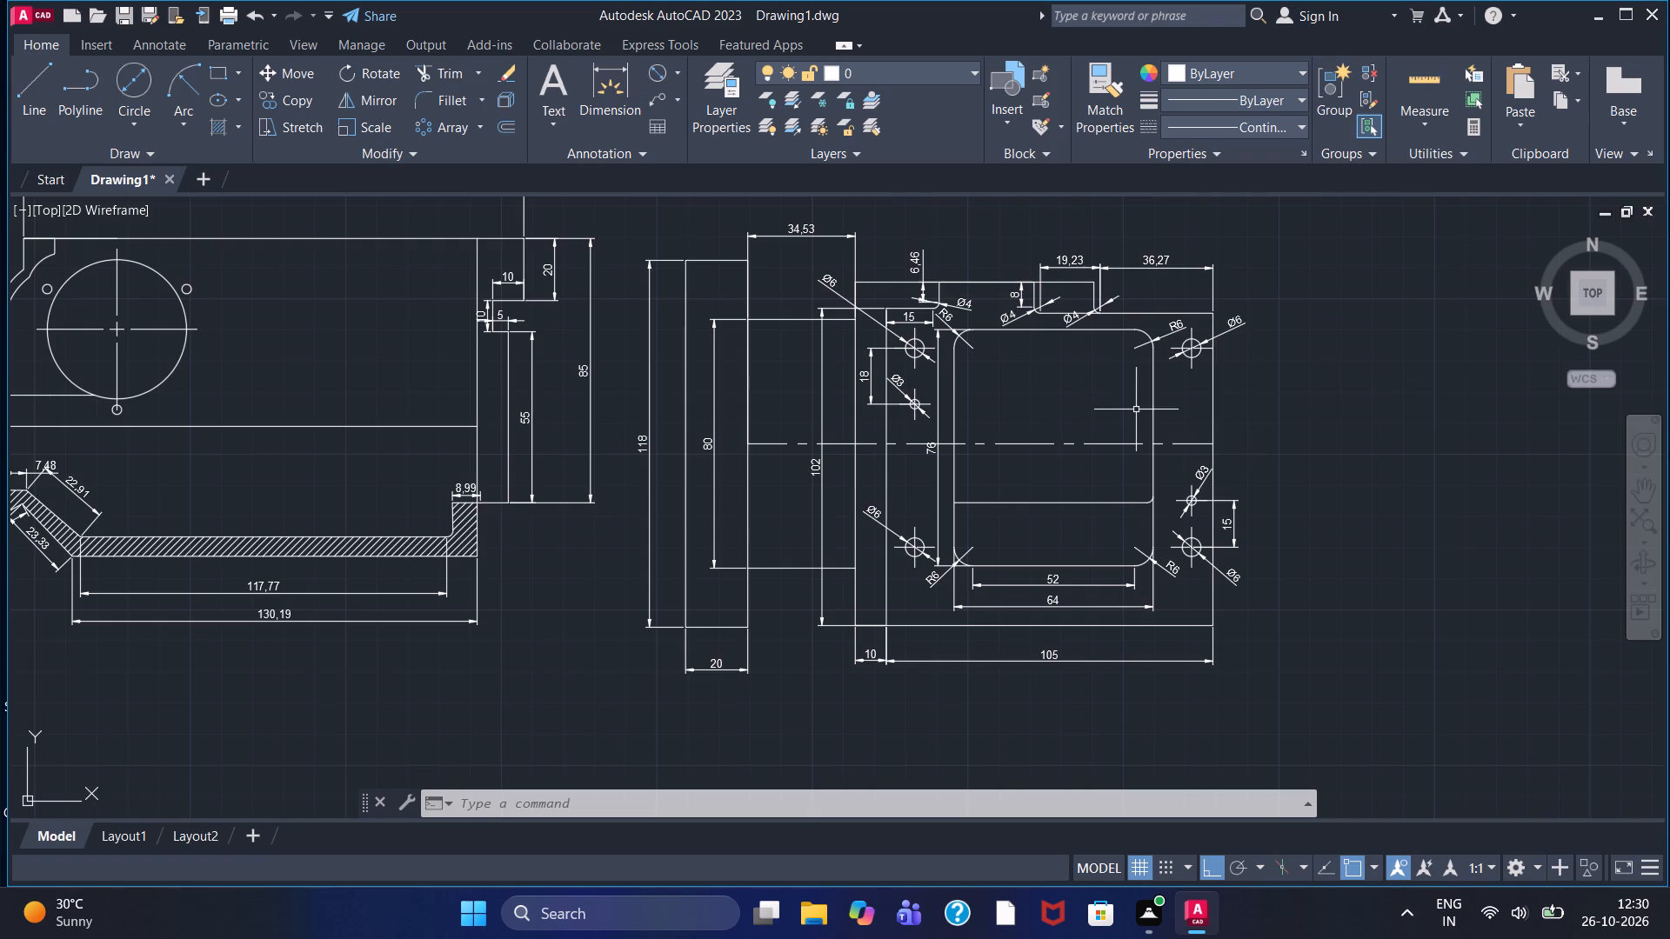
scroll(1084, 446, "down", 1)
scroll(1072, 441, "up", 1)
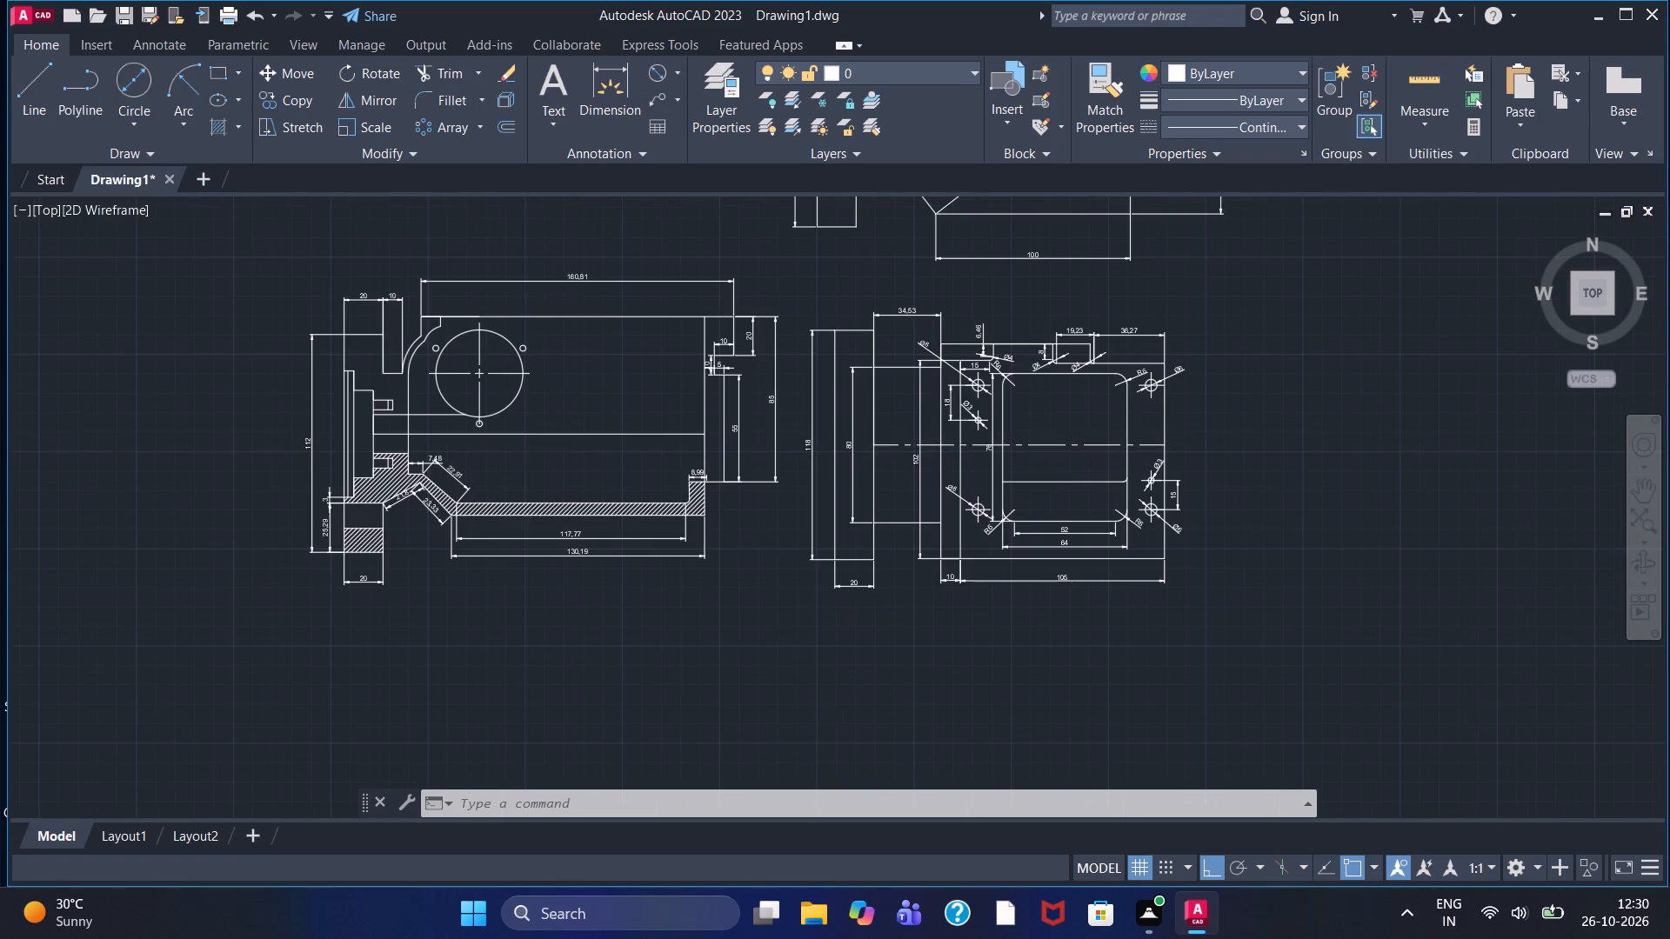
scroll(1072, 439, "up", 1)
scroll(1072, 439, "down", 1)
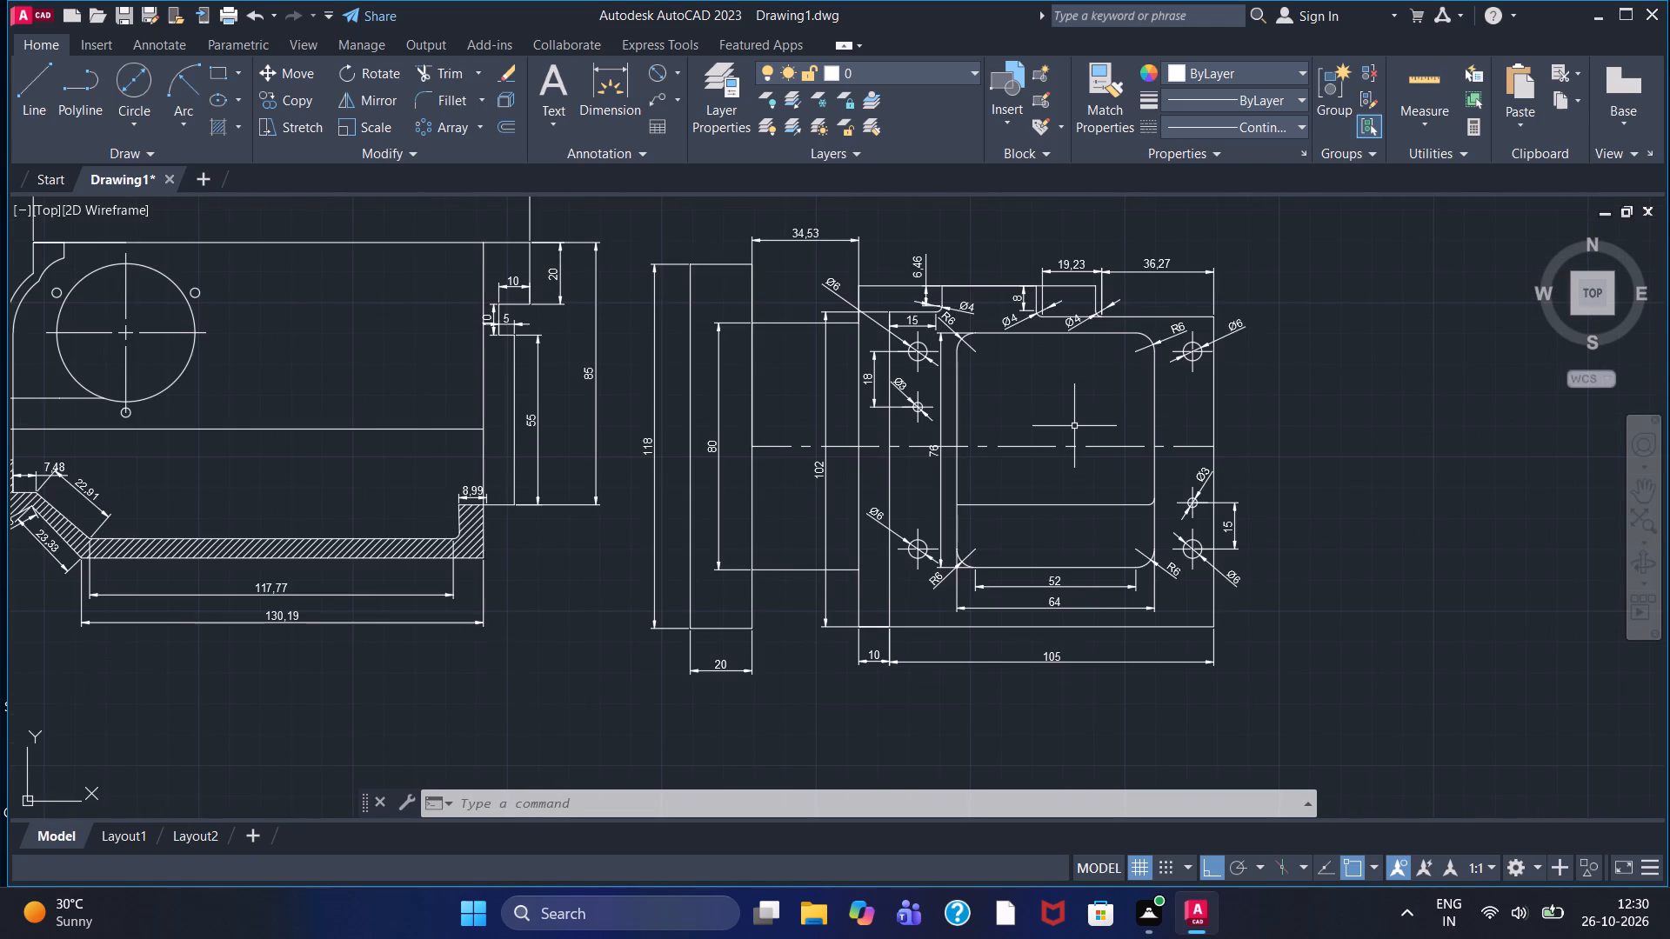
scroll(1075, 385, "up", 1)
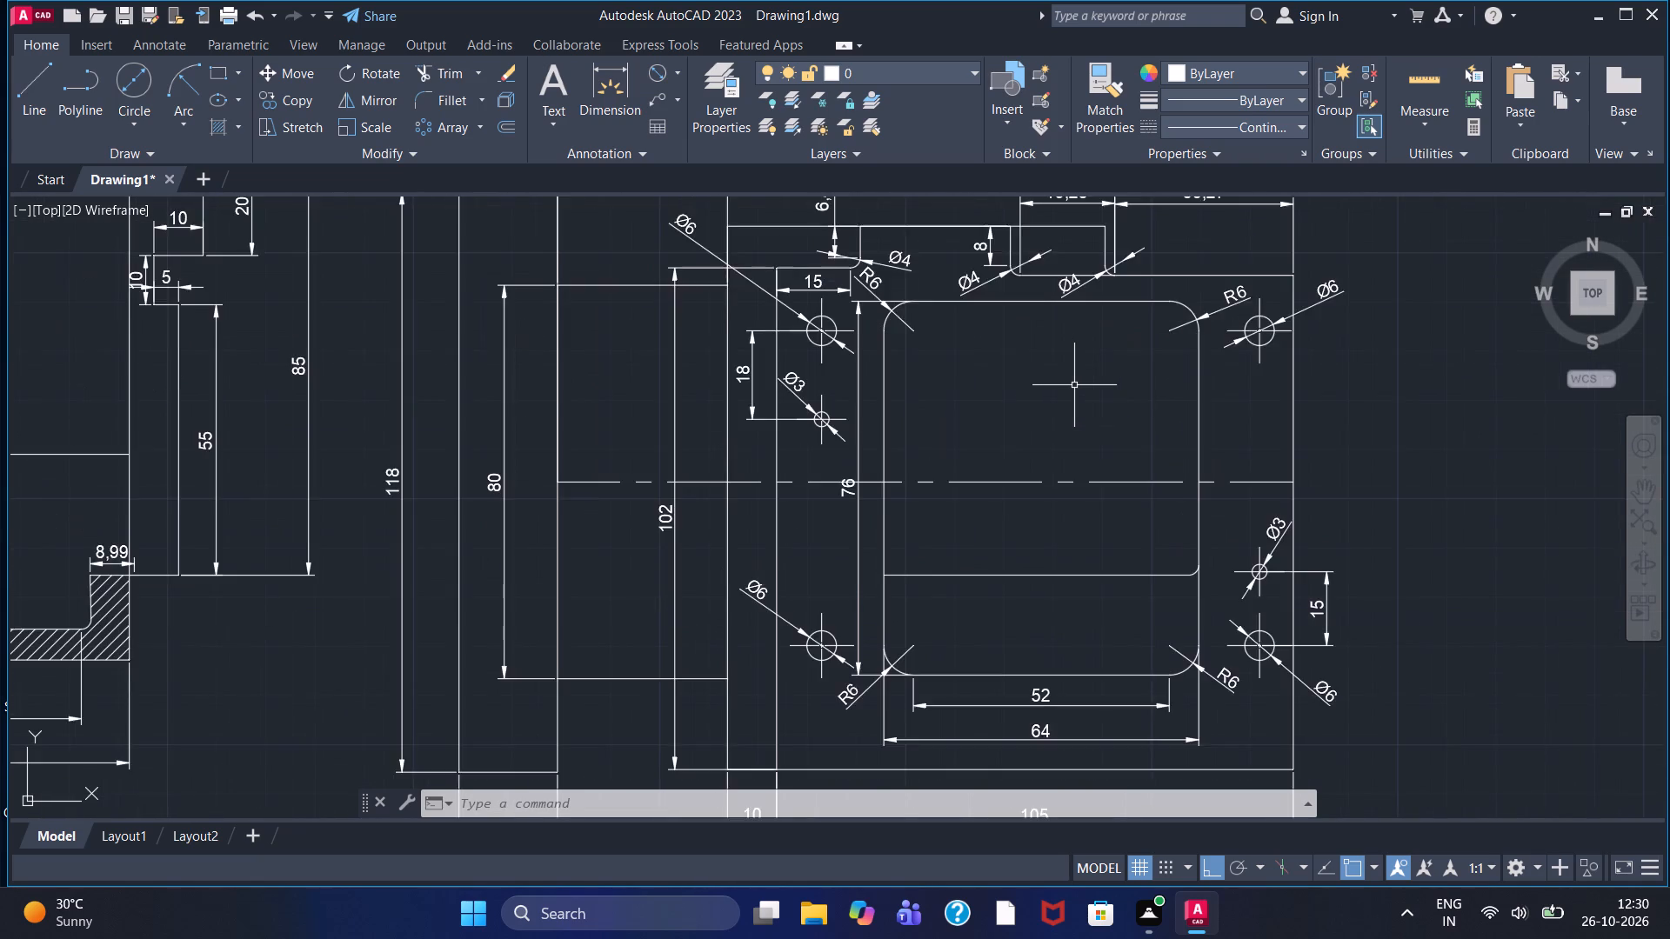
scroll(1072, 386, "down", 4)
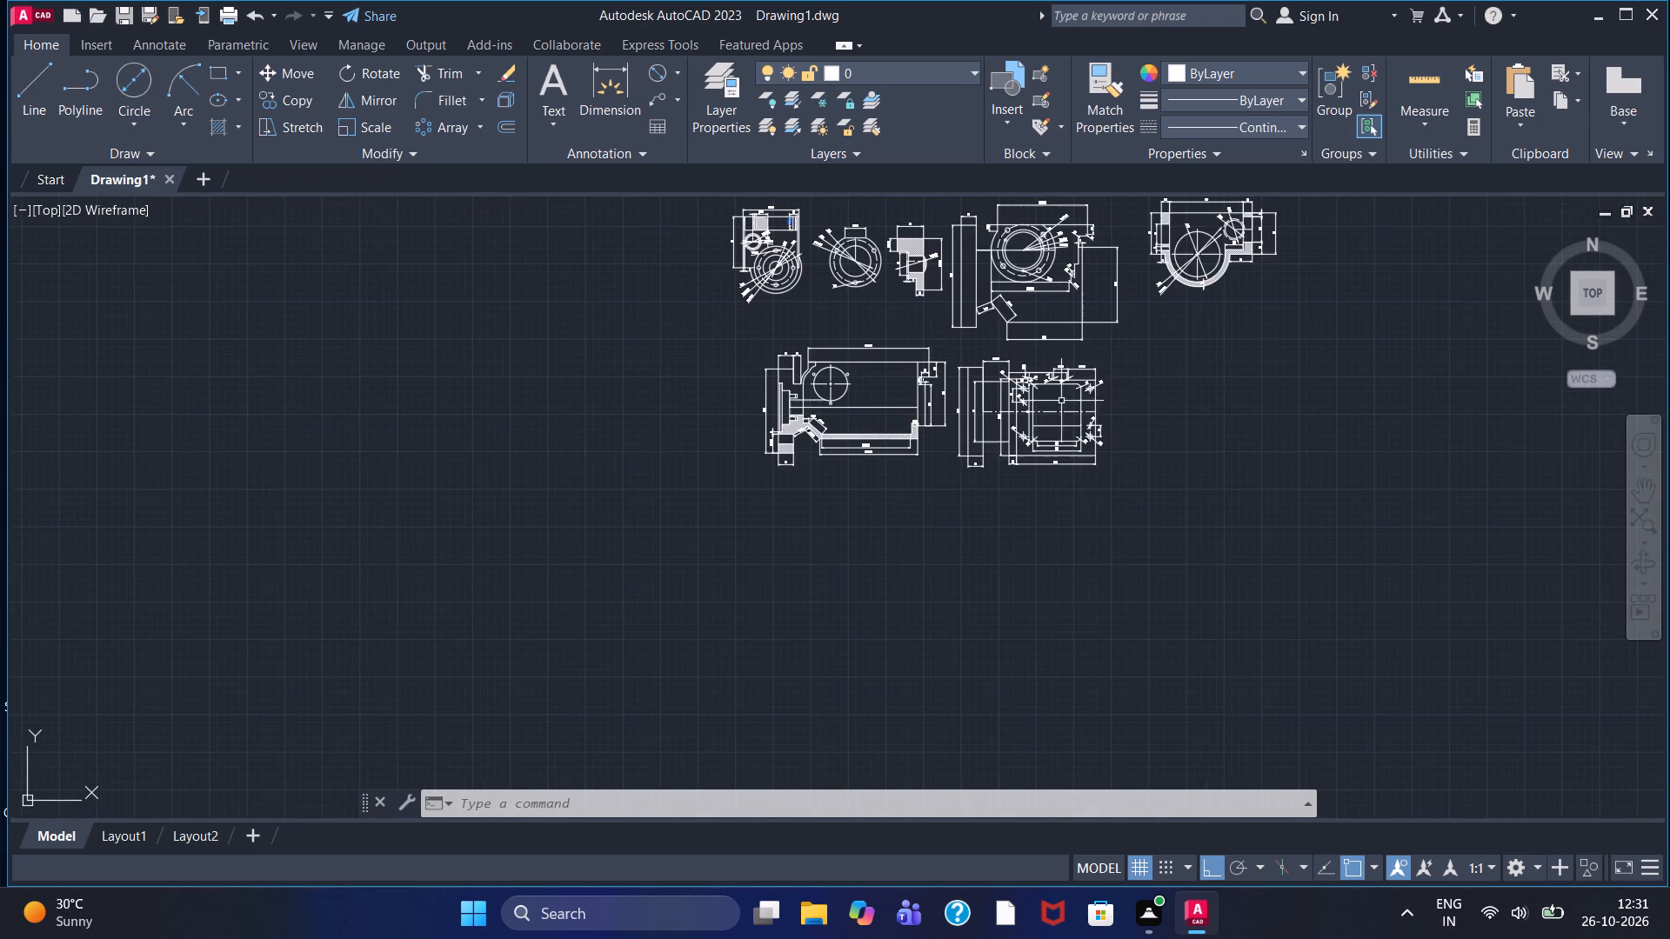
middle_click_drag(1244, 366, 1212, 468)
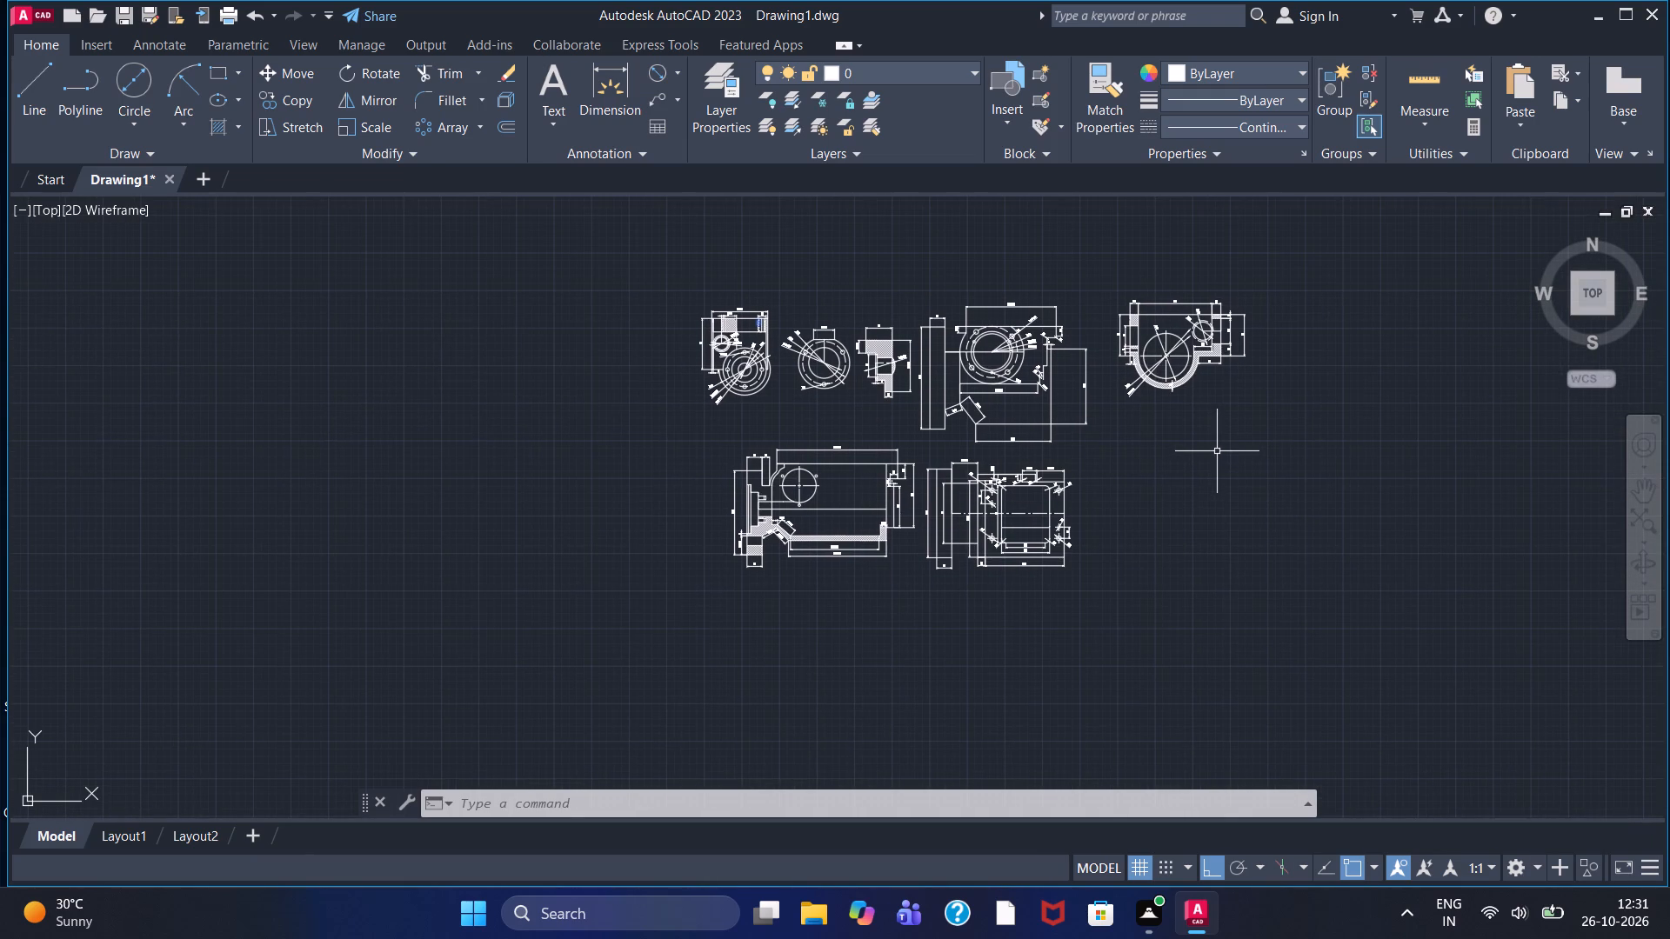
Save the drawing in the Documents folder as "ENCLOSURE - Worm Gear Box Housing.dwg" in AutoCAD 2018 Drawing format.
key("ctrl+s")
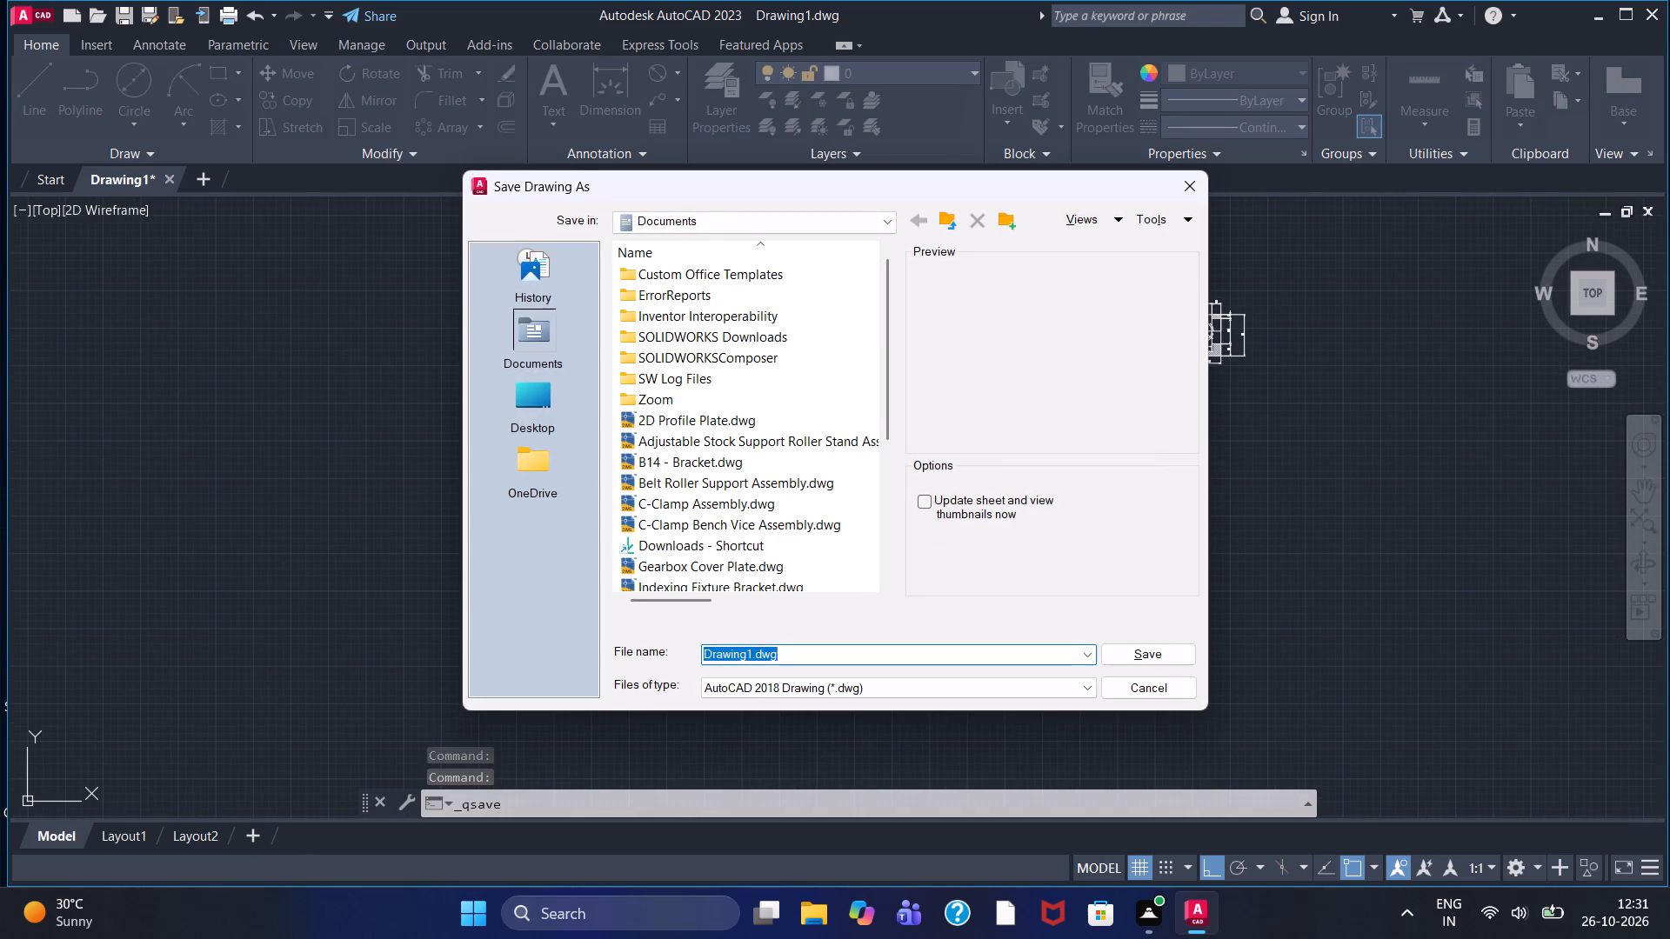
left_click_drag(751, 651, 641, 656)
key("BackSpace")
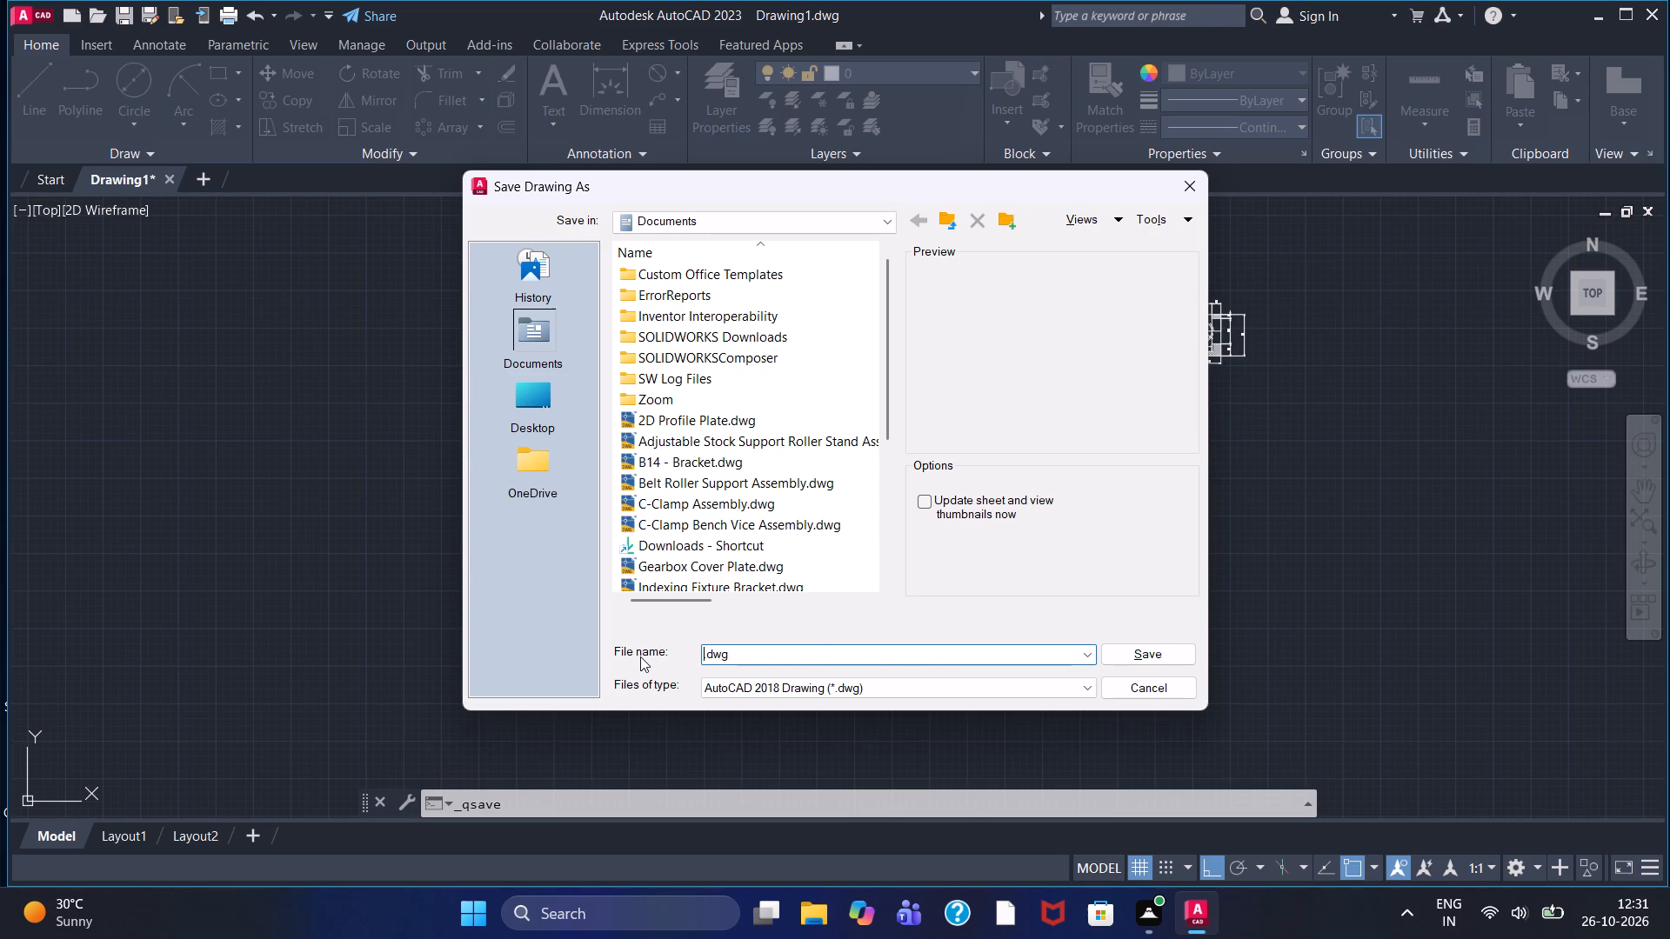
key("ctrl+v")
left_click(1141, 648)
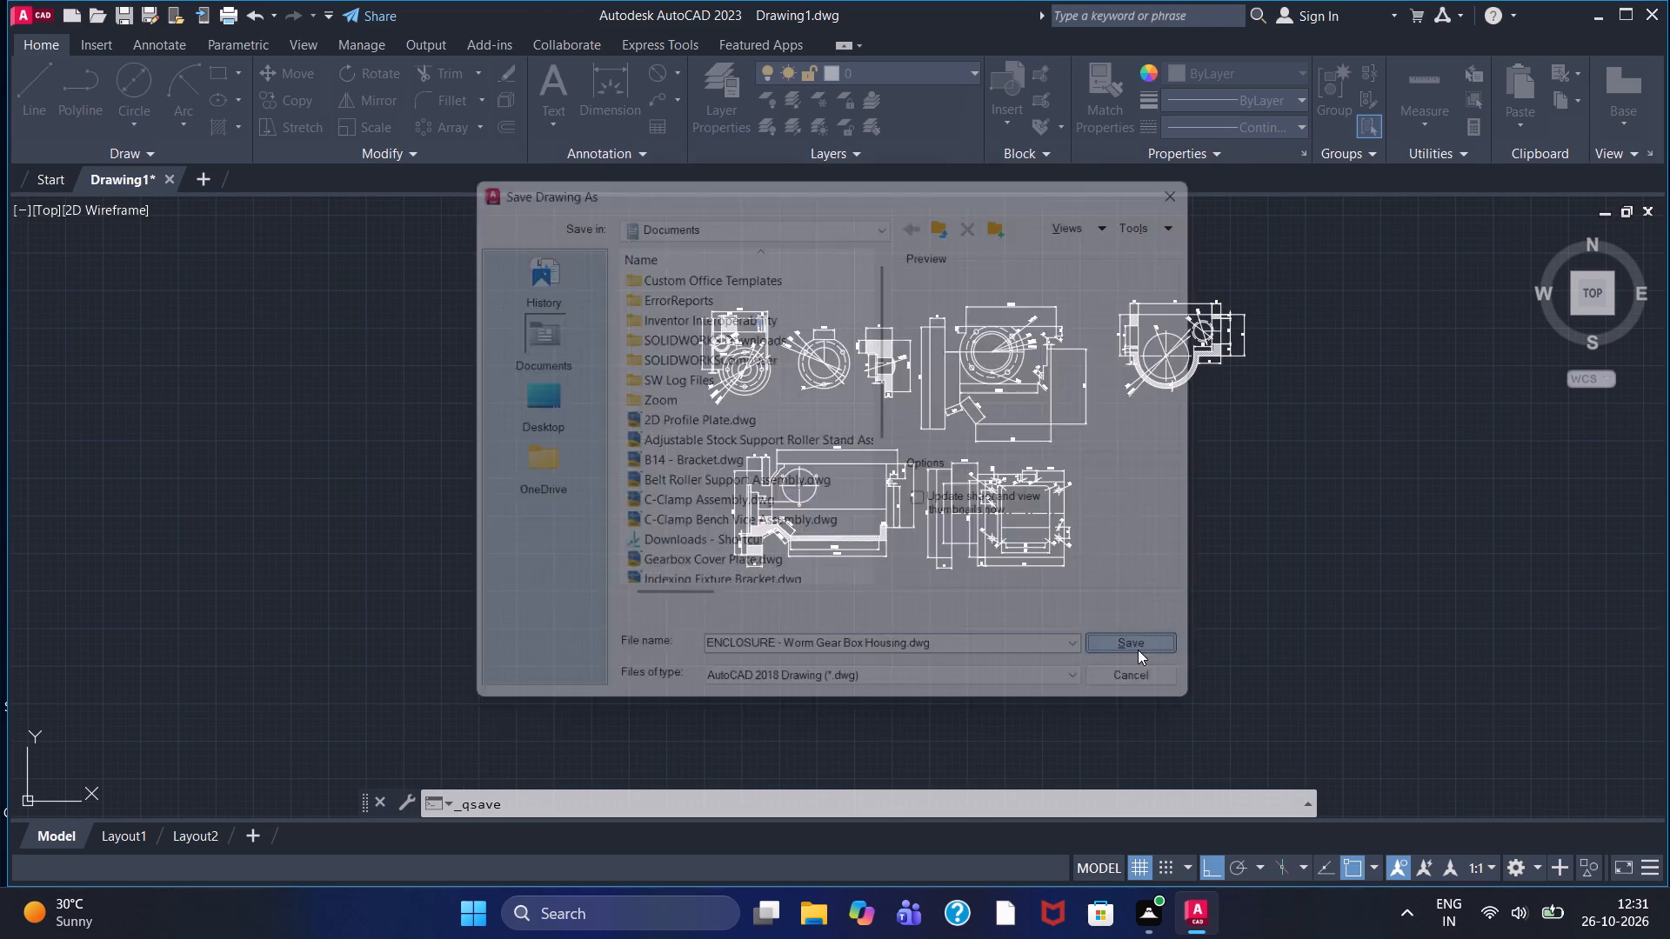